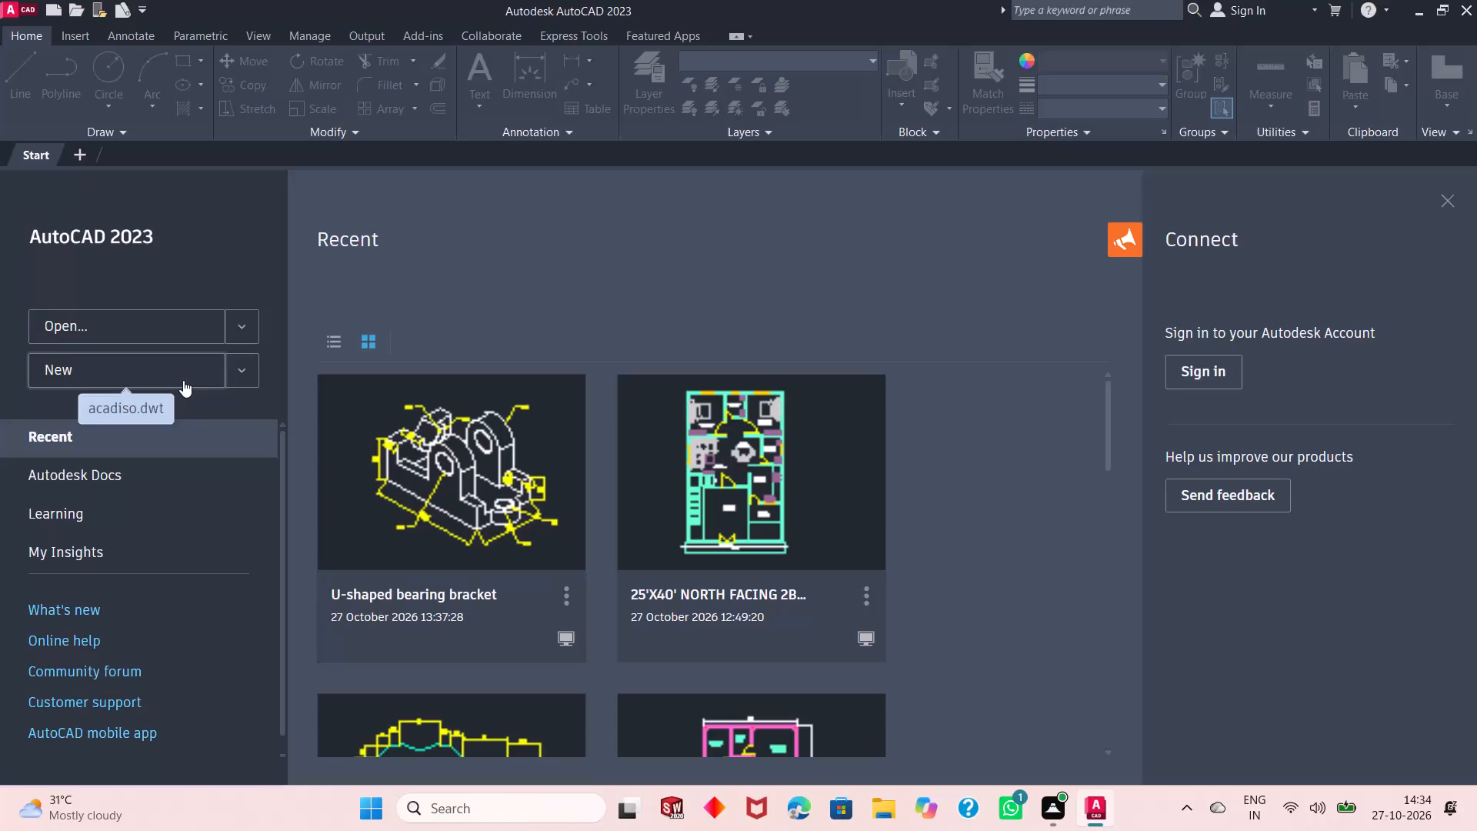
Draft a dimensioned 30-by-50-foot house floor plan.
Start a new drawing from the default acadiso.dwt template.
left_click(183, 380)
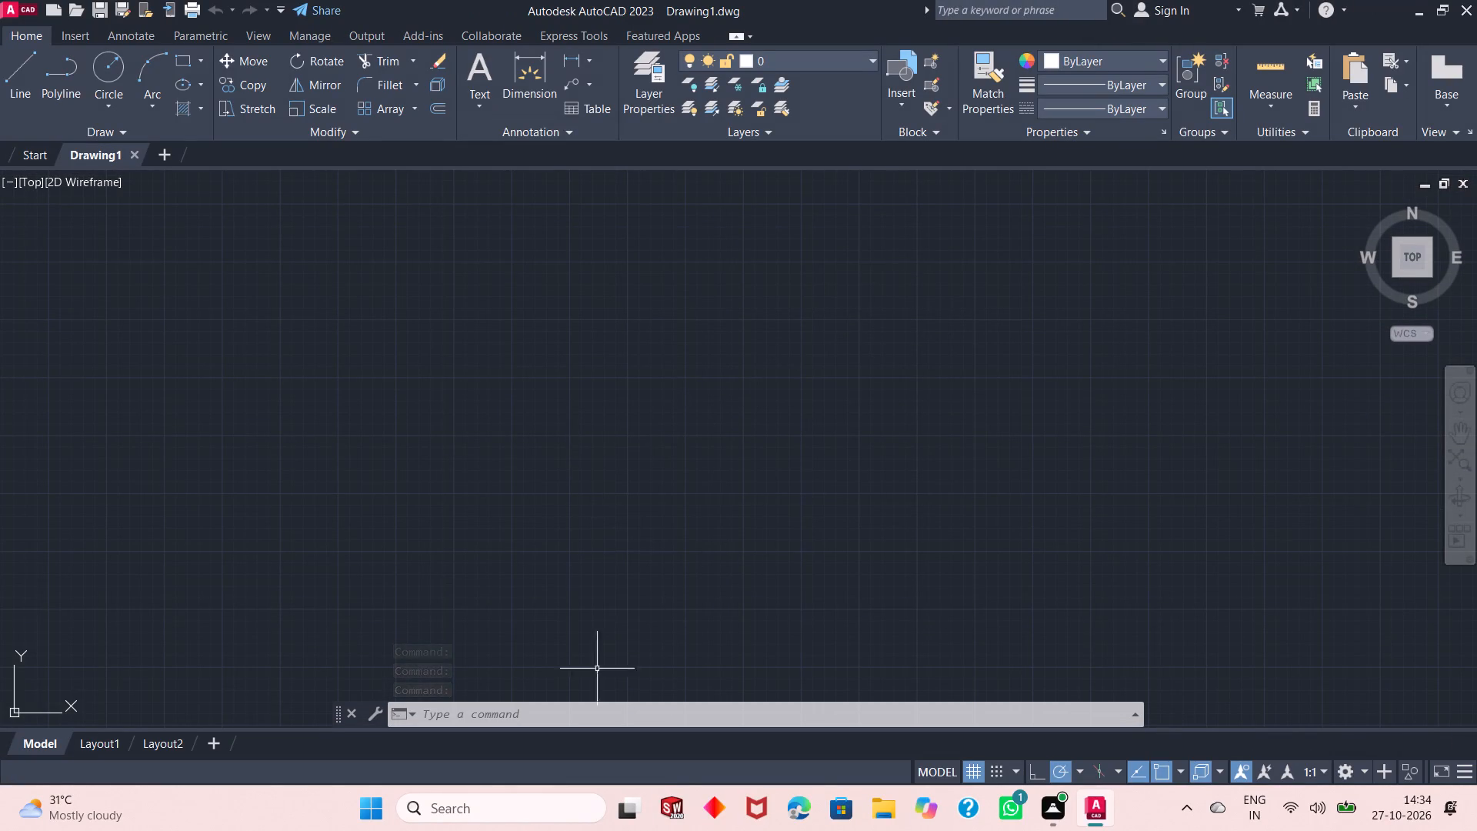
Turn on command log file recording with LOGFILEON.
left_click(480, 712)
type("log")
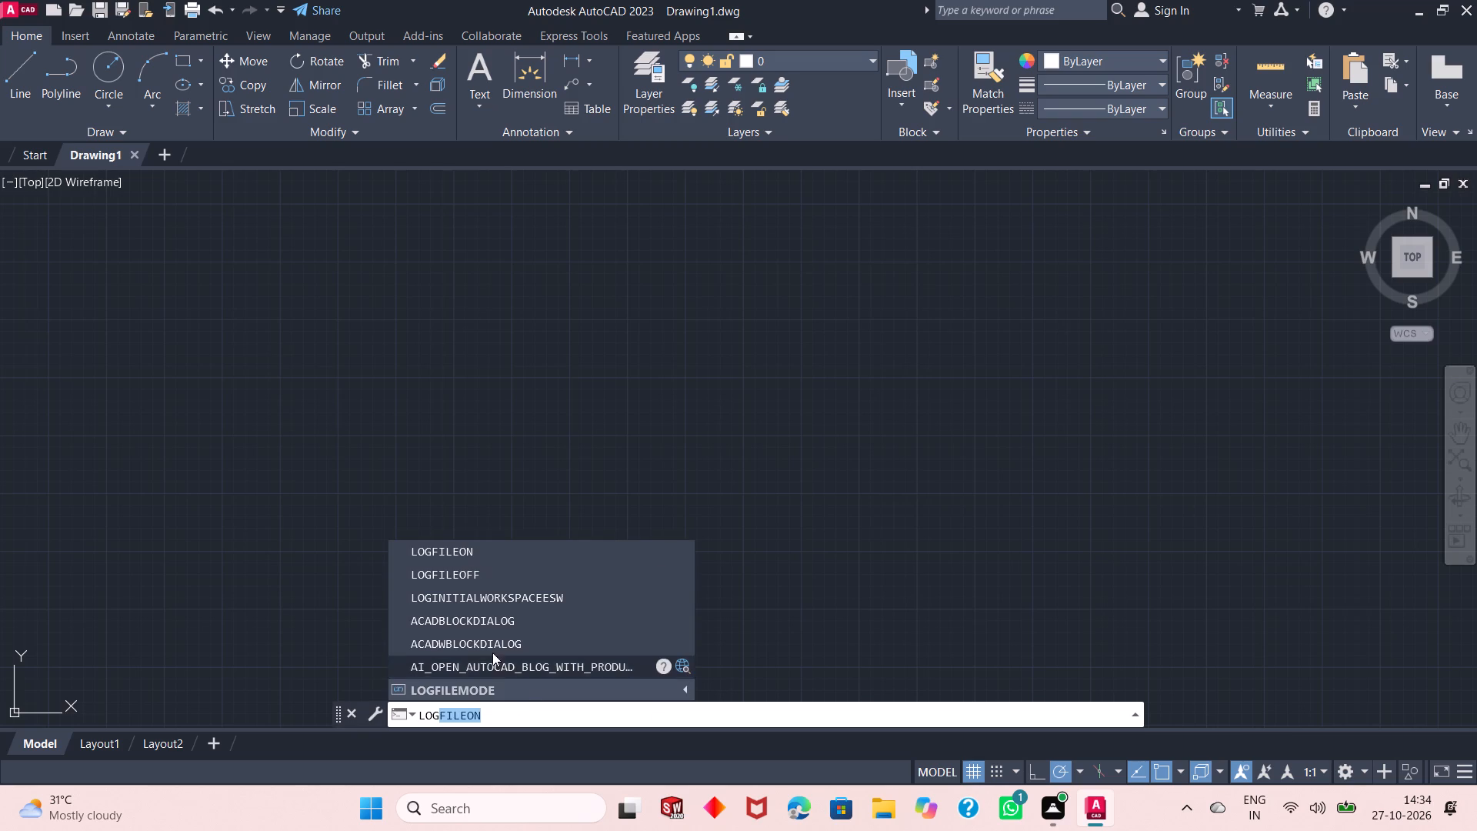
left_click(491, 551)
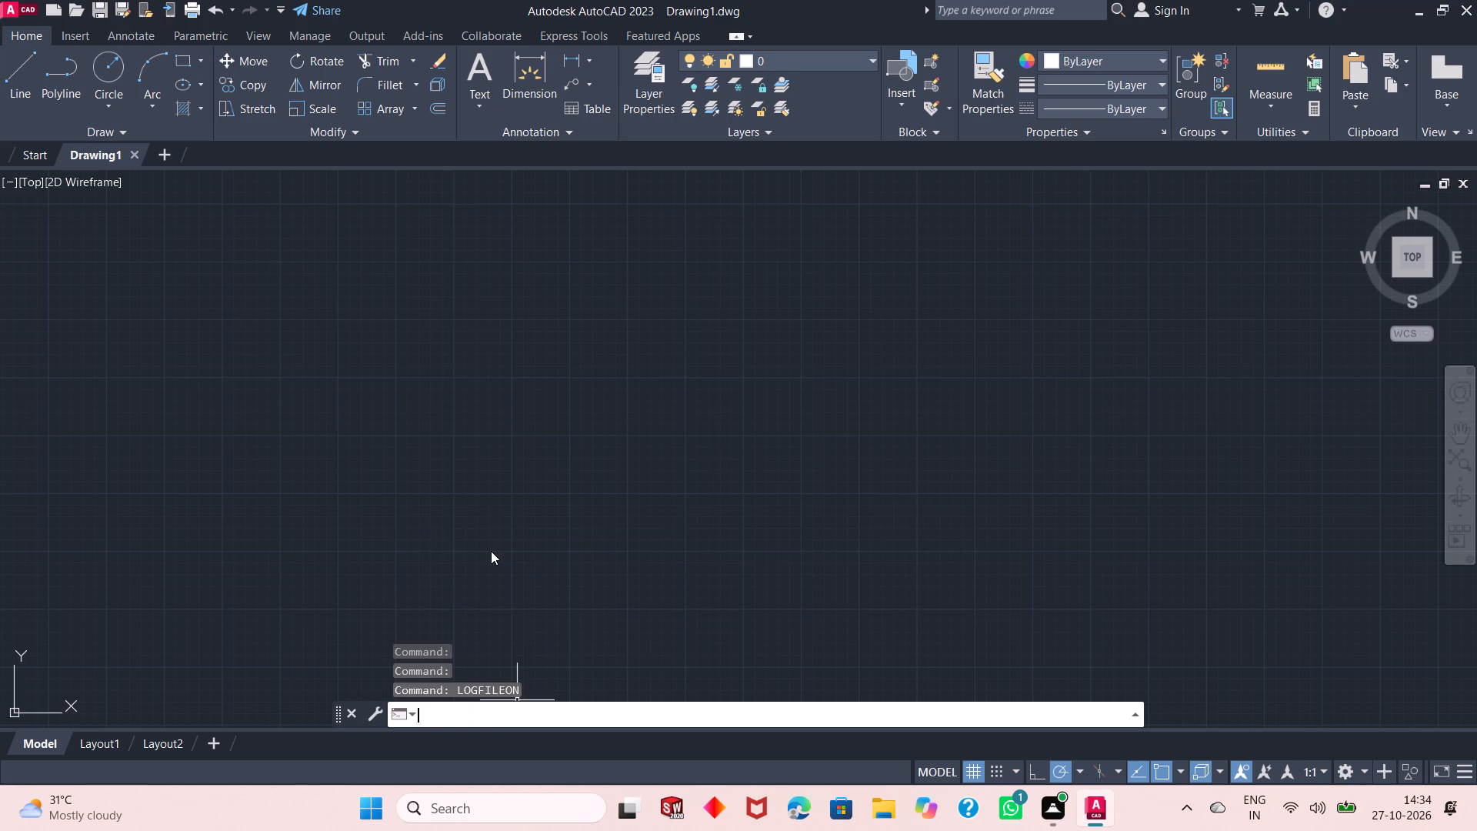
Set the model space limits with lower left corner 0,0 and upper right corner 100,100.
type("lim")
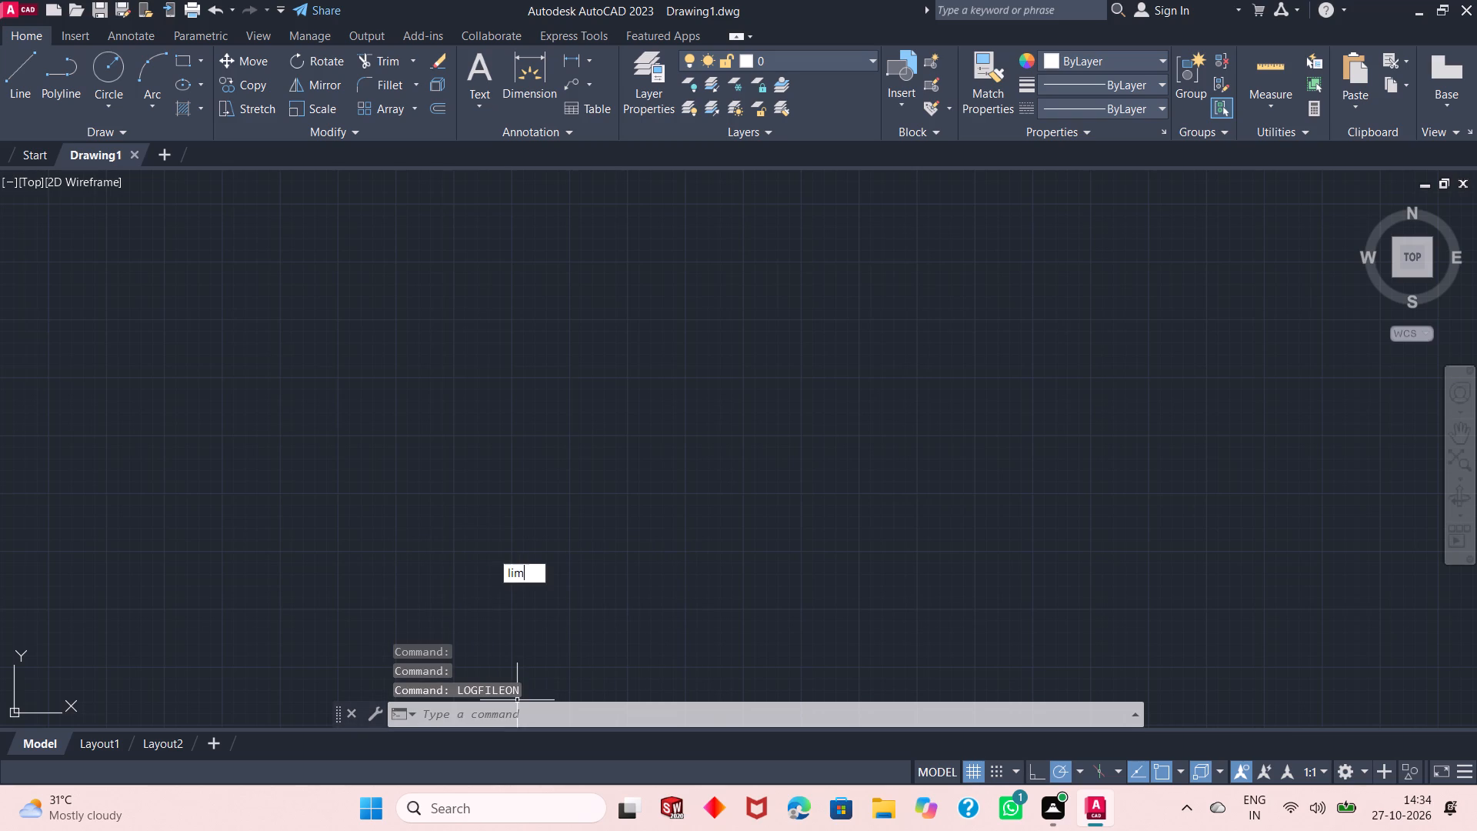
key("Return")
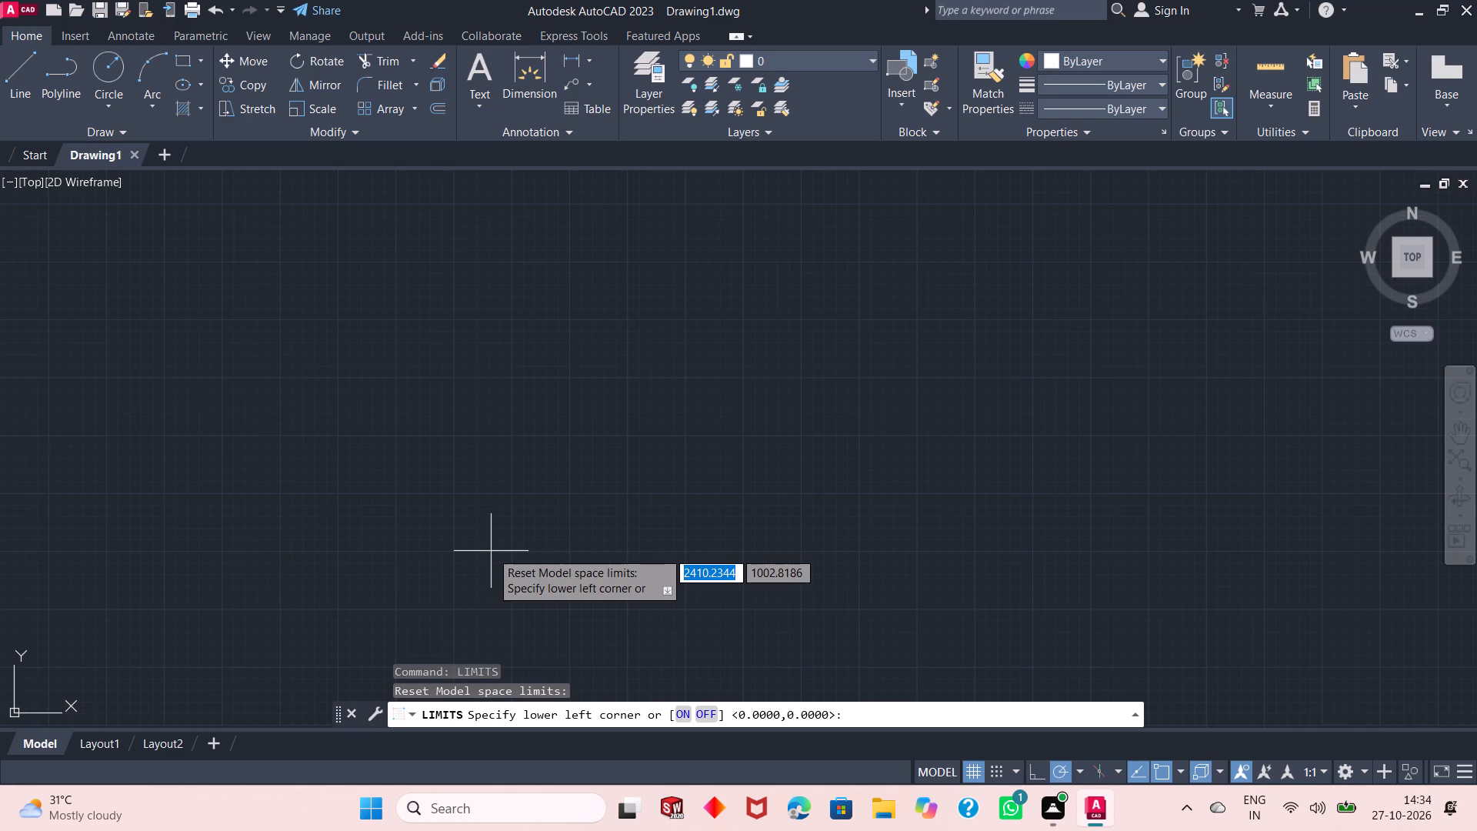
type("0,0")
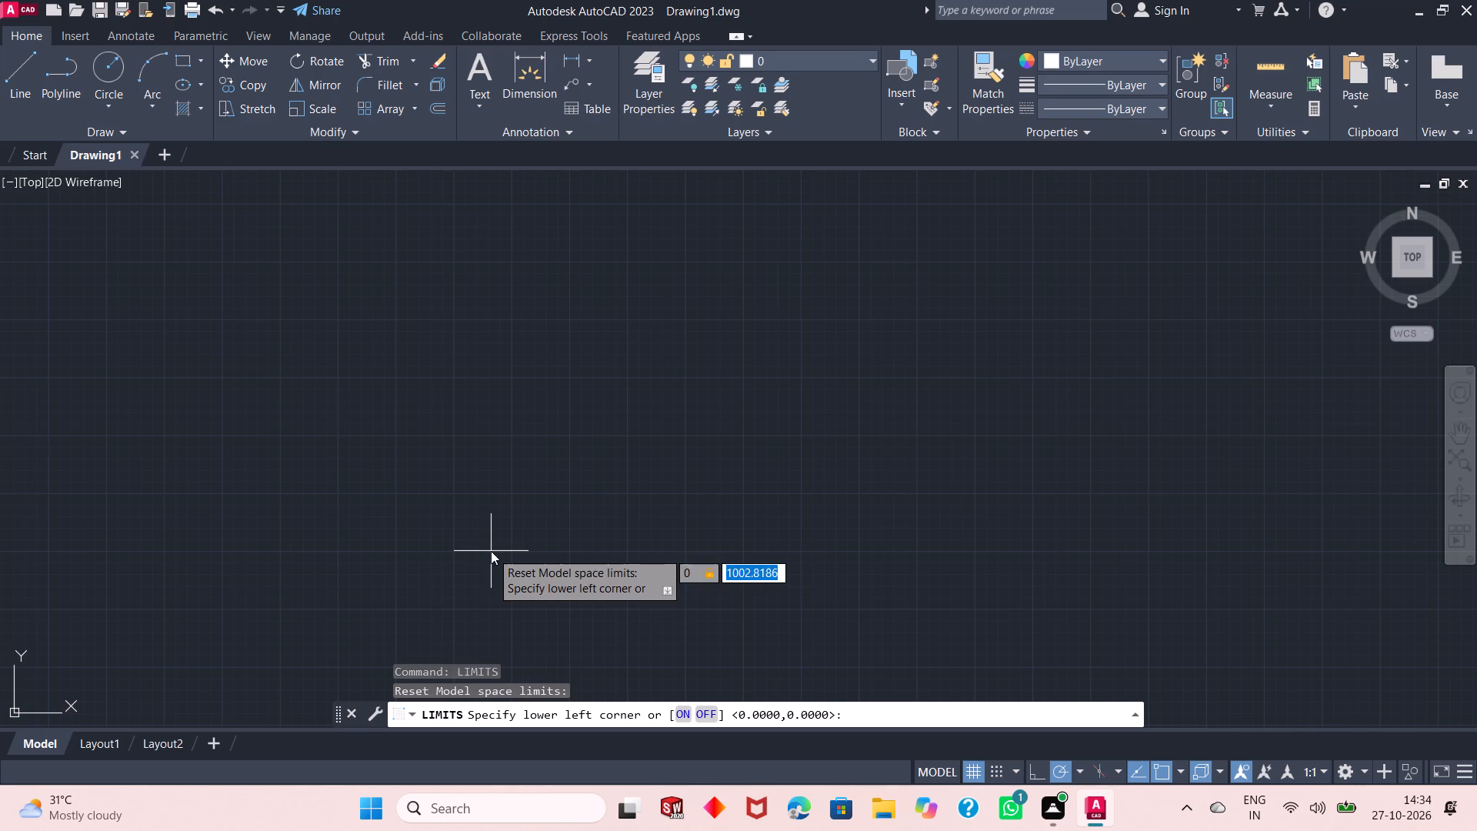
key("Return")
type("100,100")
key("Return")
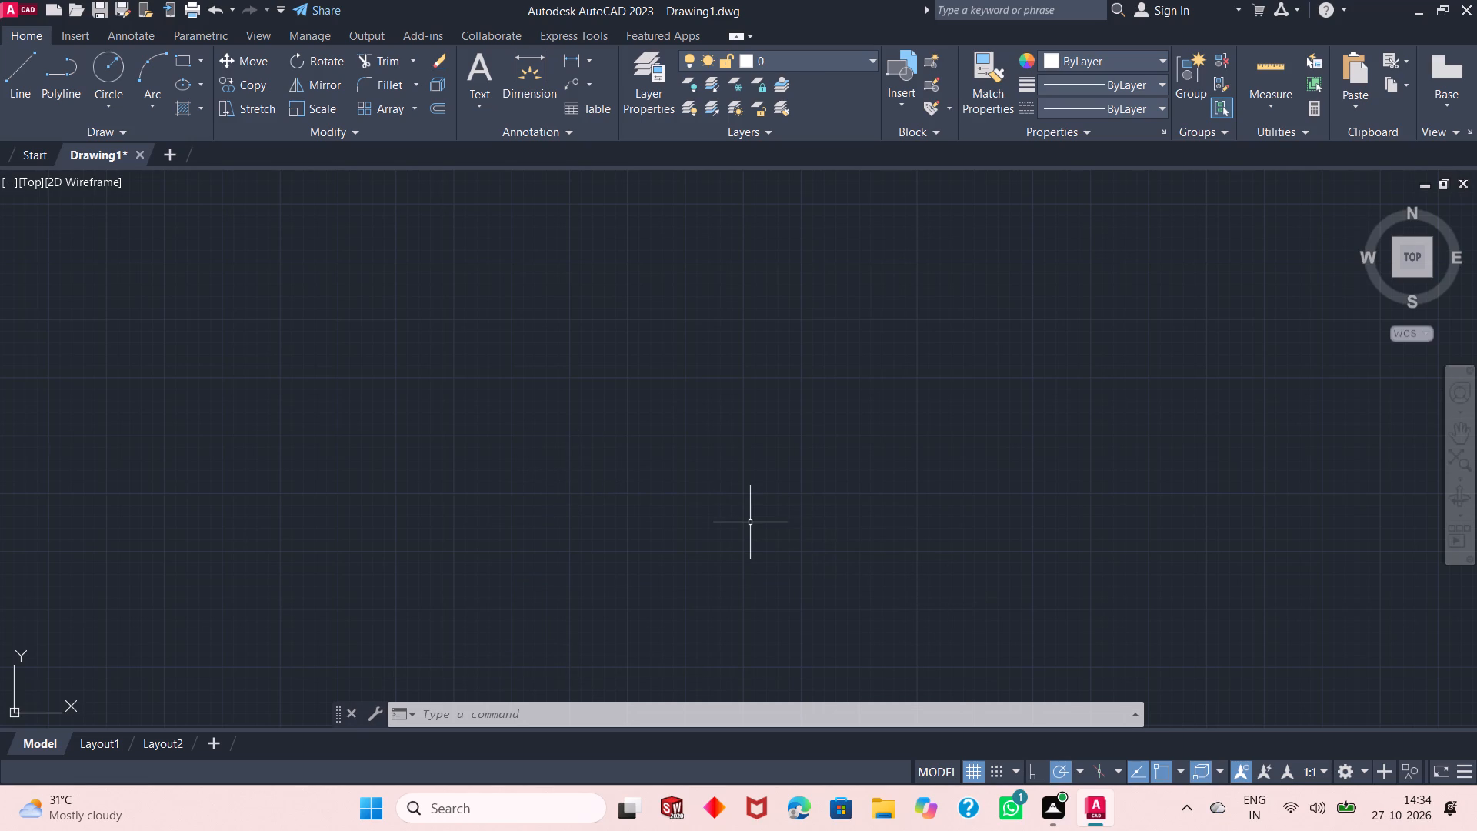
Configure the drawing units to Engineering length type, 0'-0" precision and Inches as the insertion scale.
type("un")
key("Return")
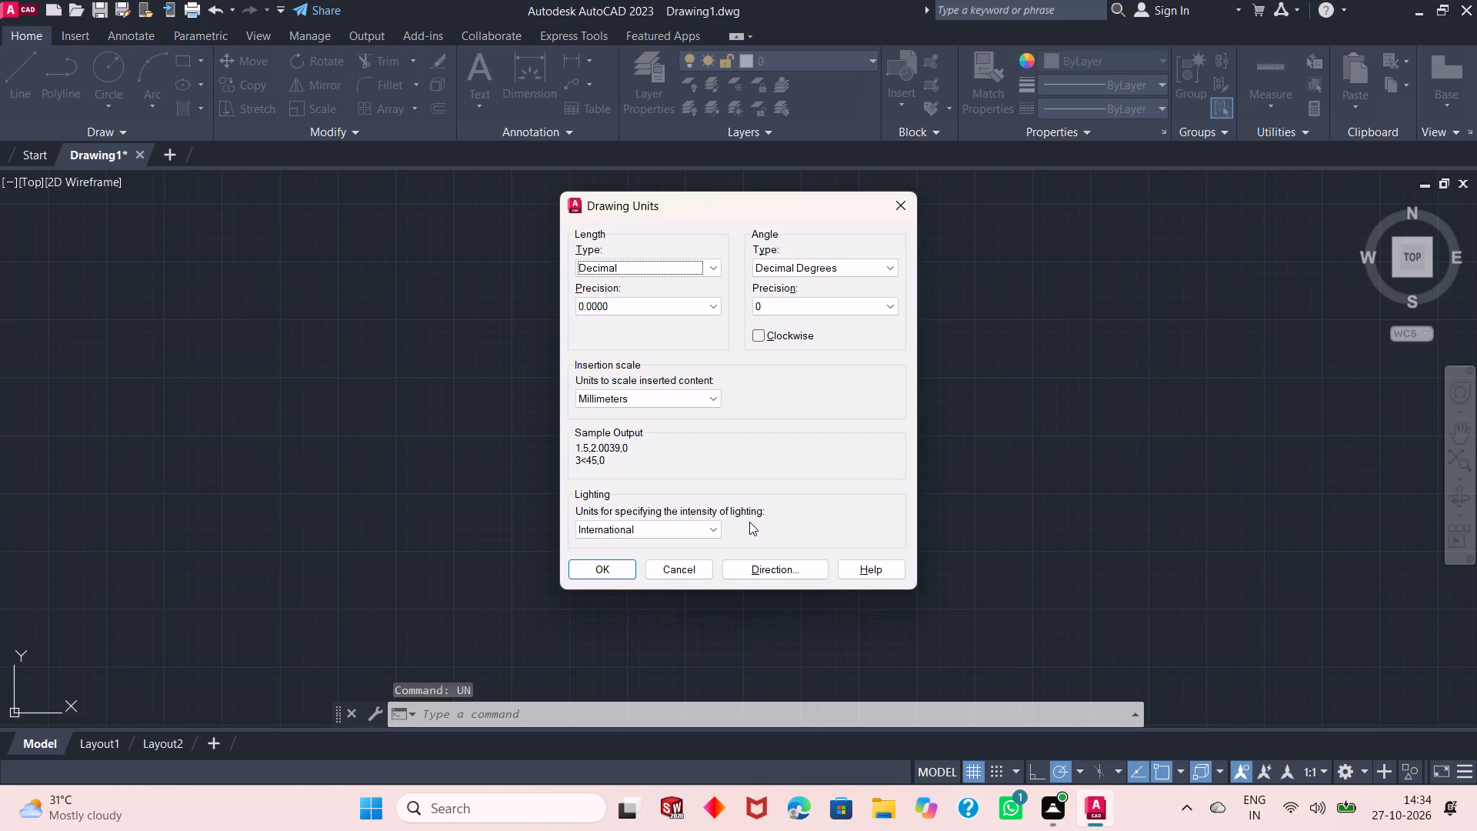
left_click(672, 268)
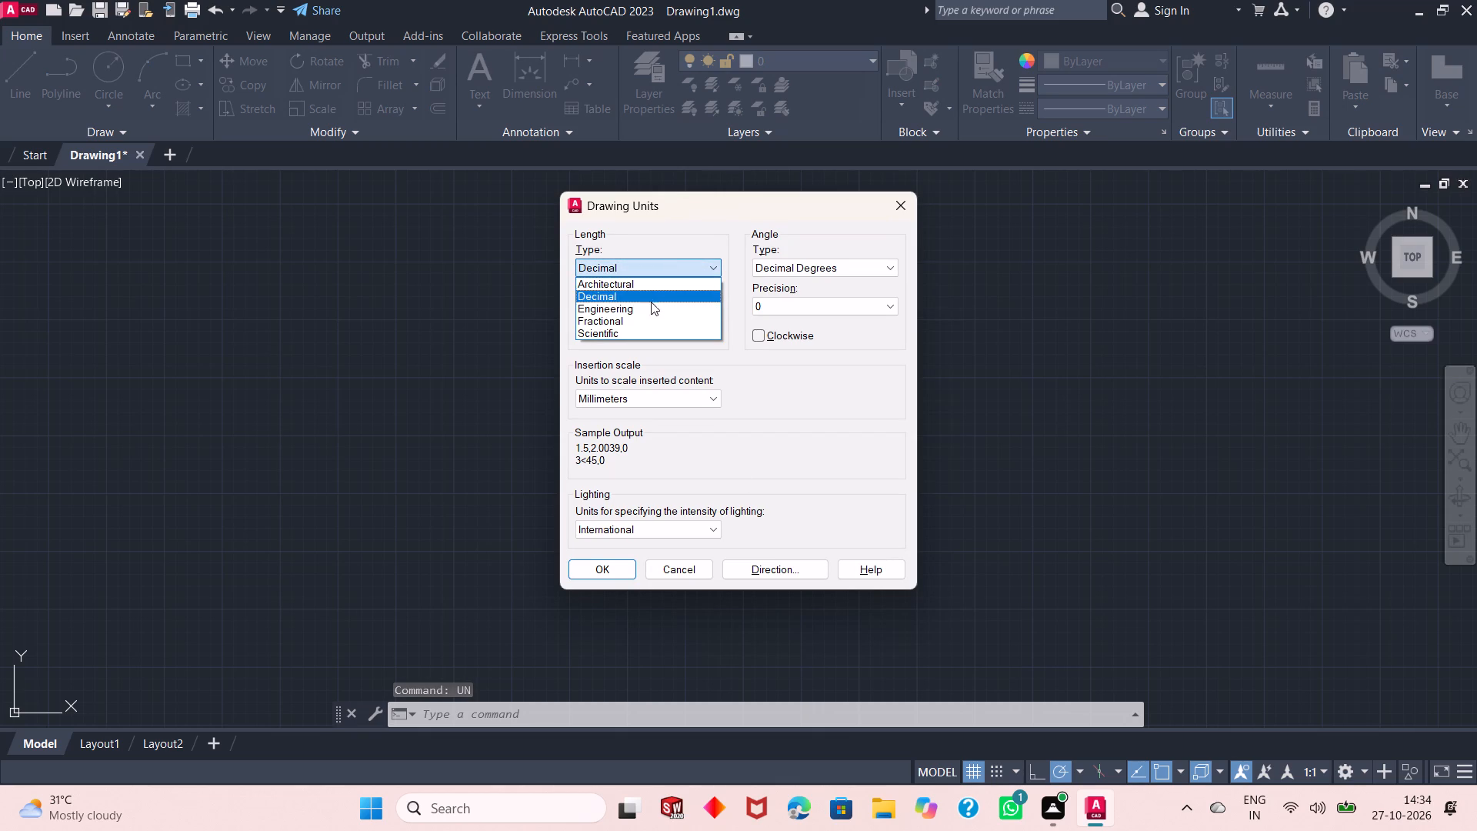
left_click(642, 309)
left_click(652, 302)
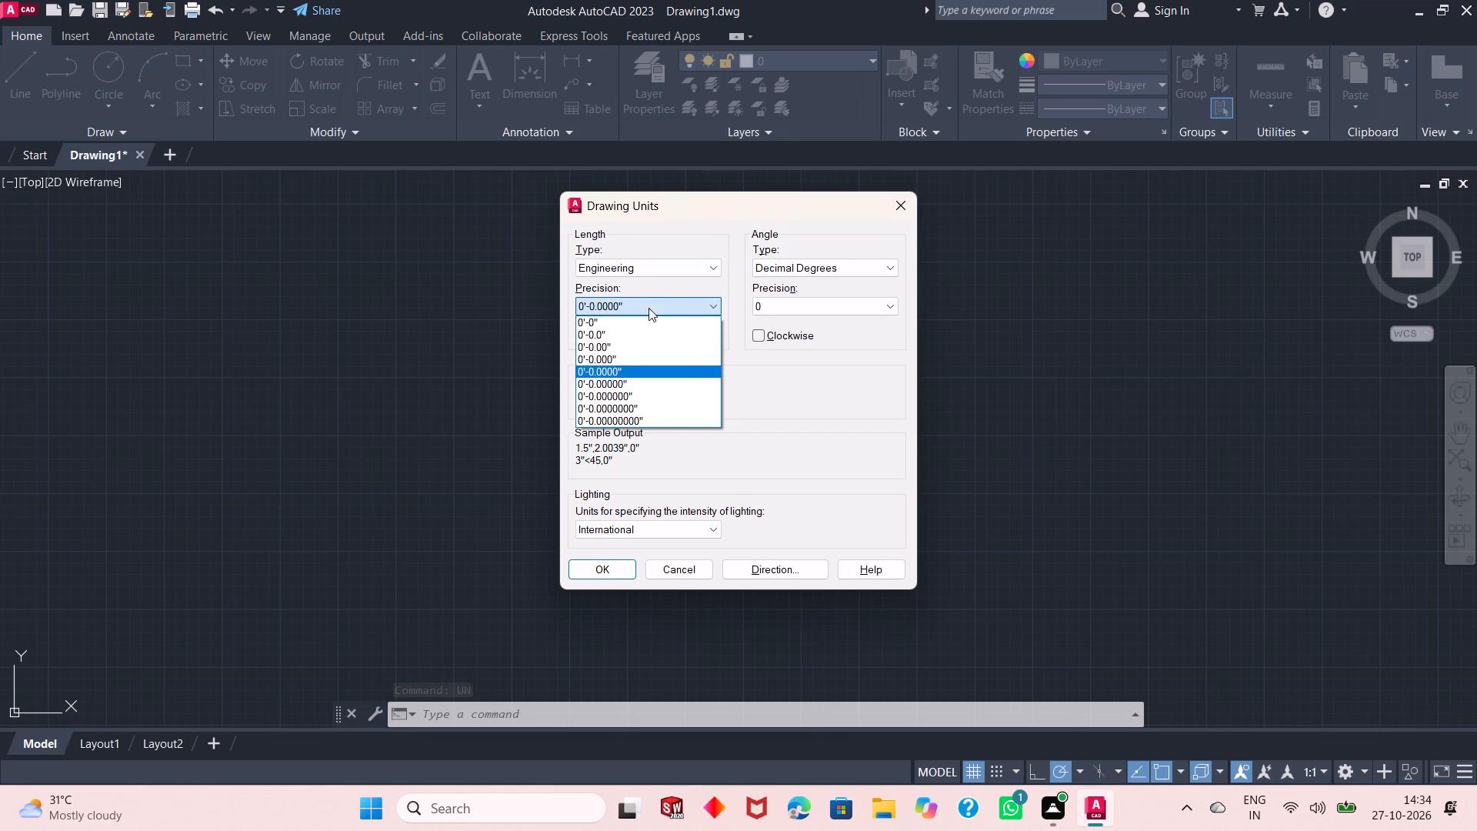
left_click(637, 323)
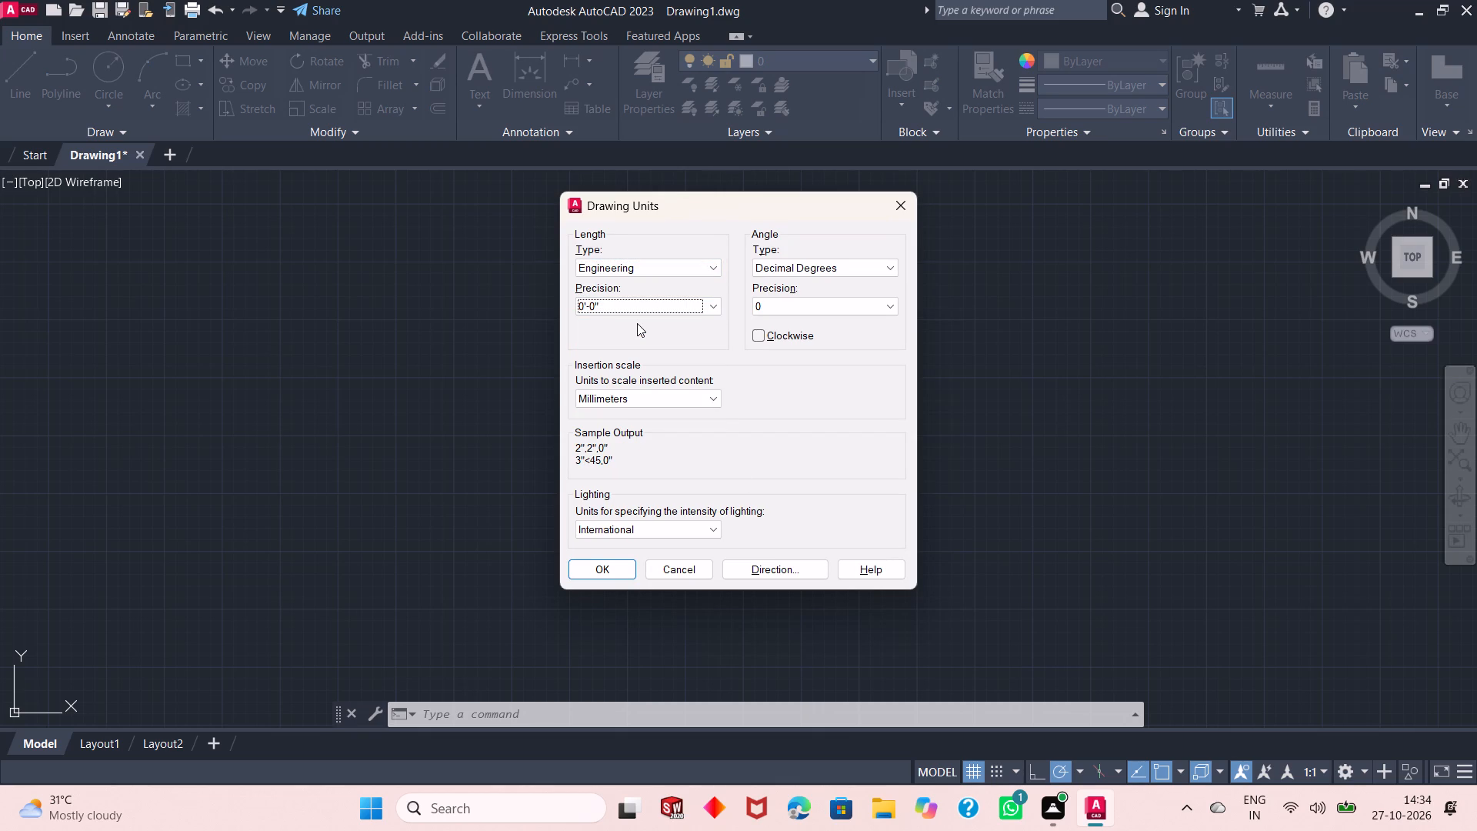
left_click(637, 400)
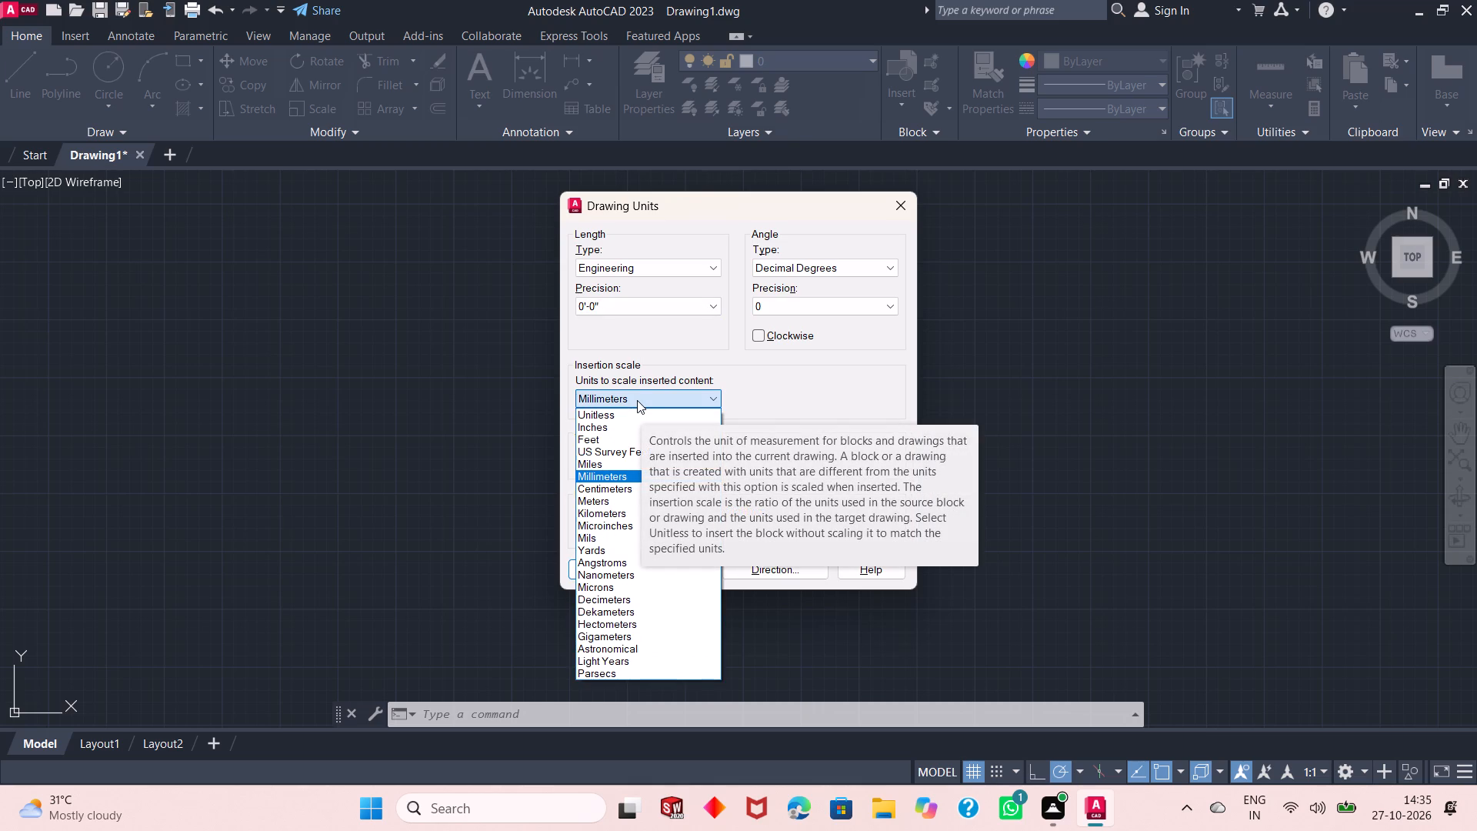
left_click(618, 424)
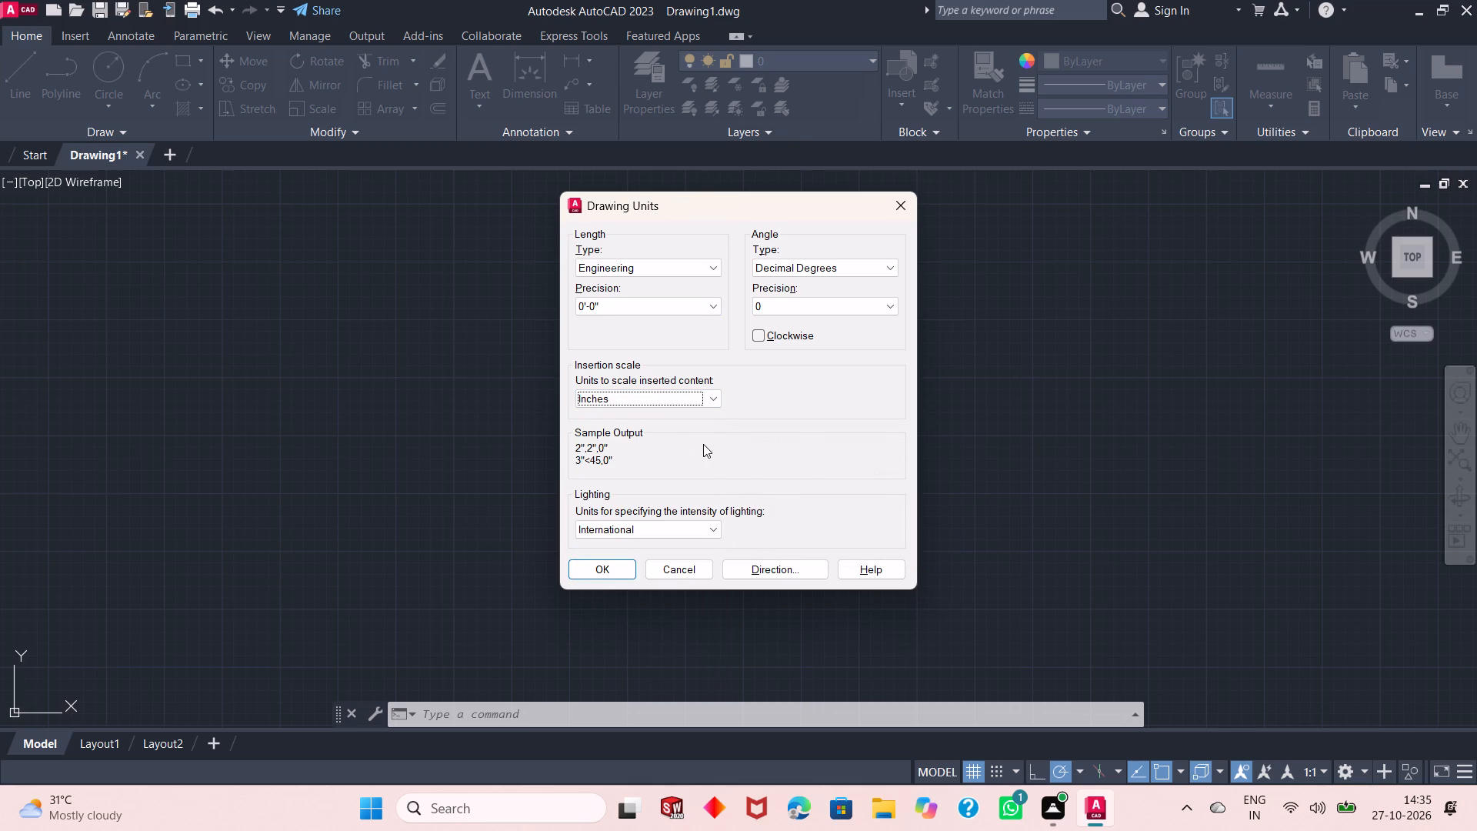
left_click(614, 569)
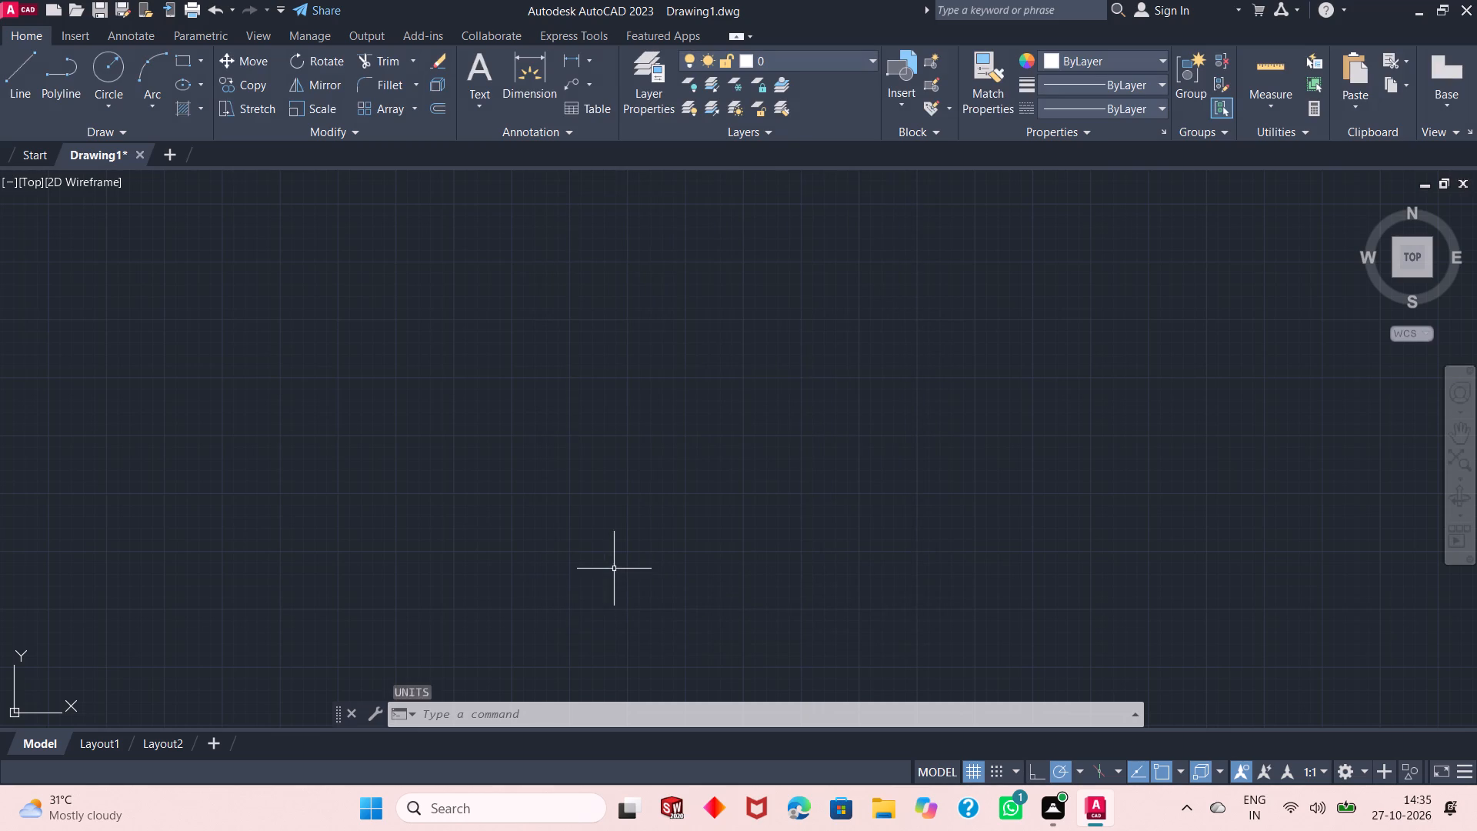
Modify the ISO-25 dimension style's primary units to Engineering format with 0'-0" precision, and make the style current.
key("d")
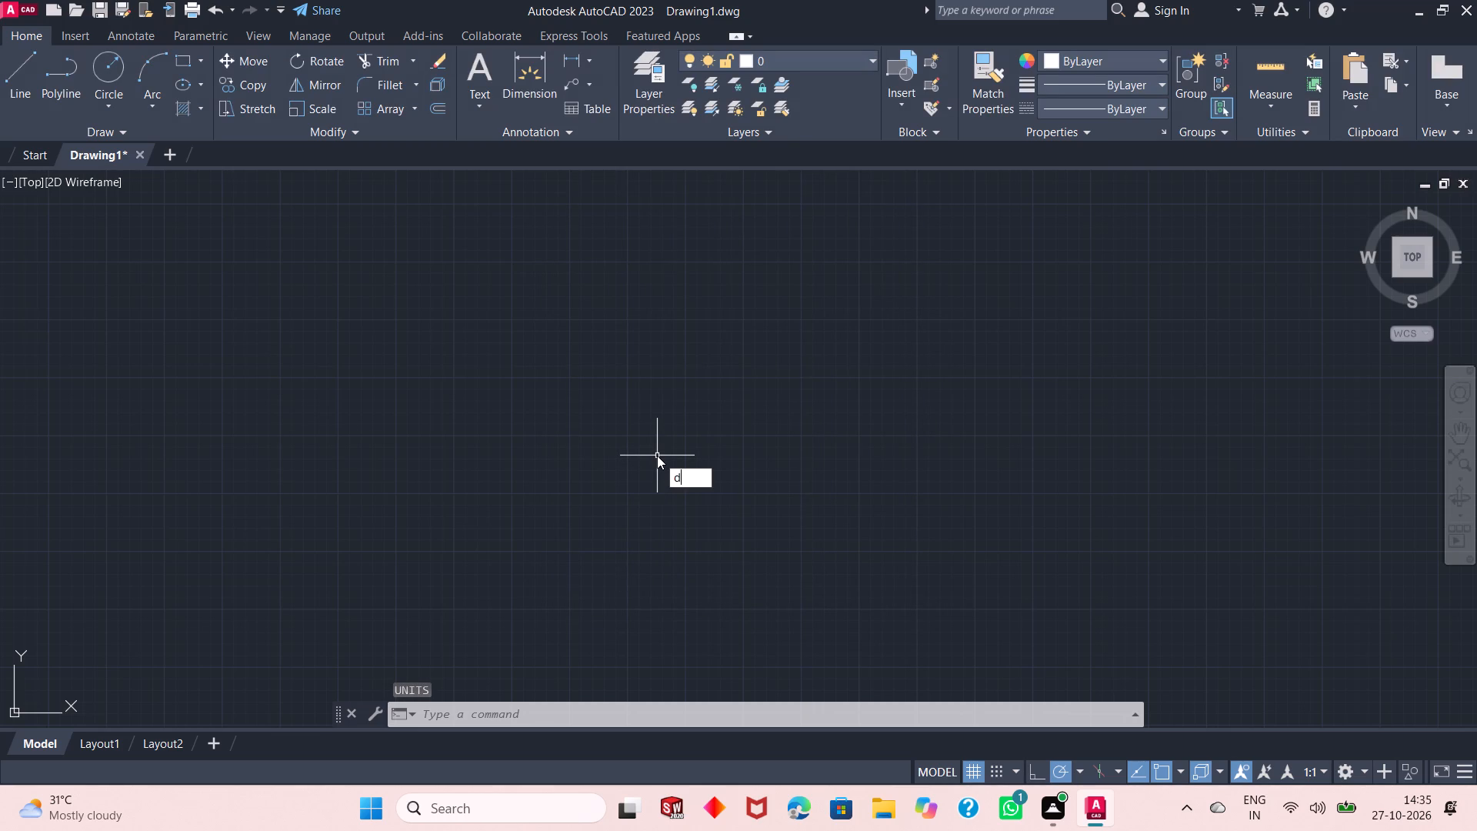
key("Return")
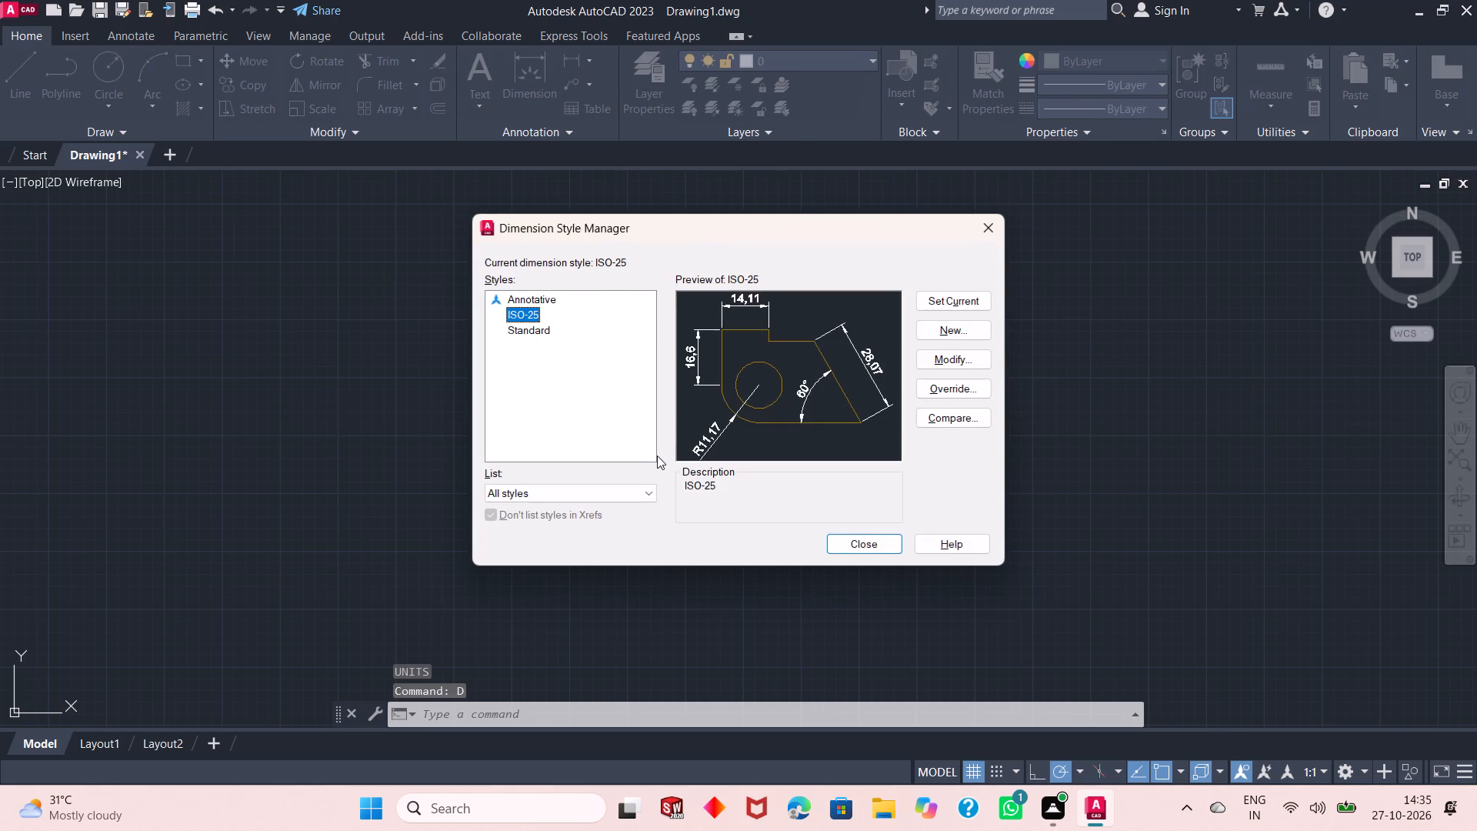
left_click(940, 362)
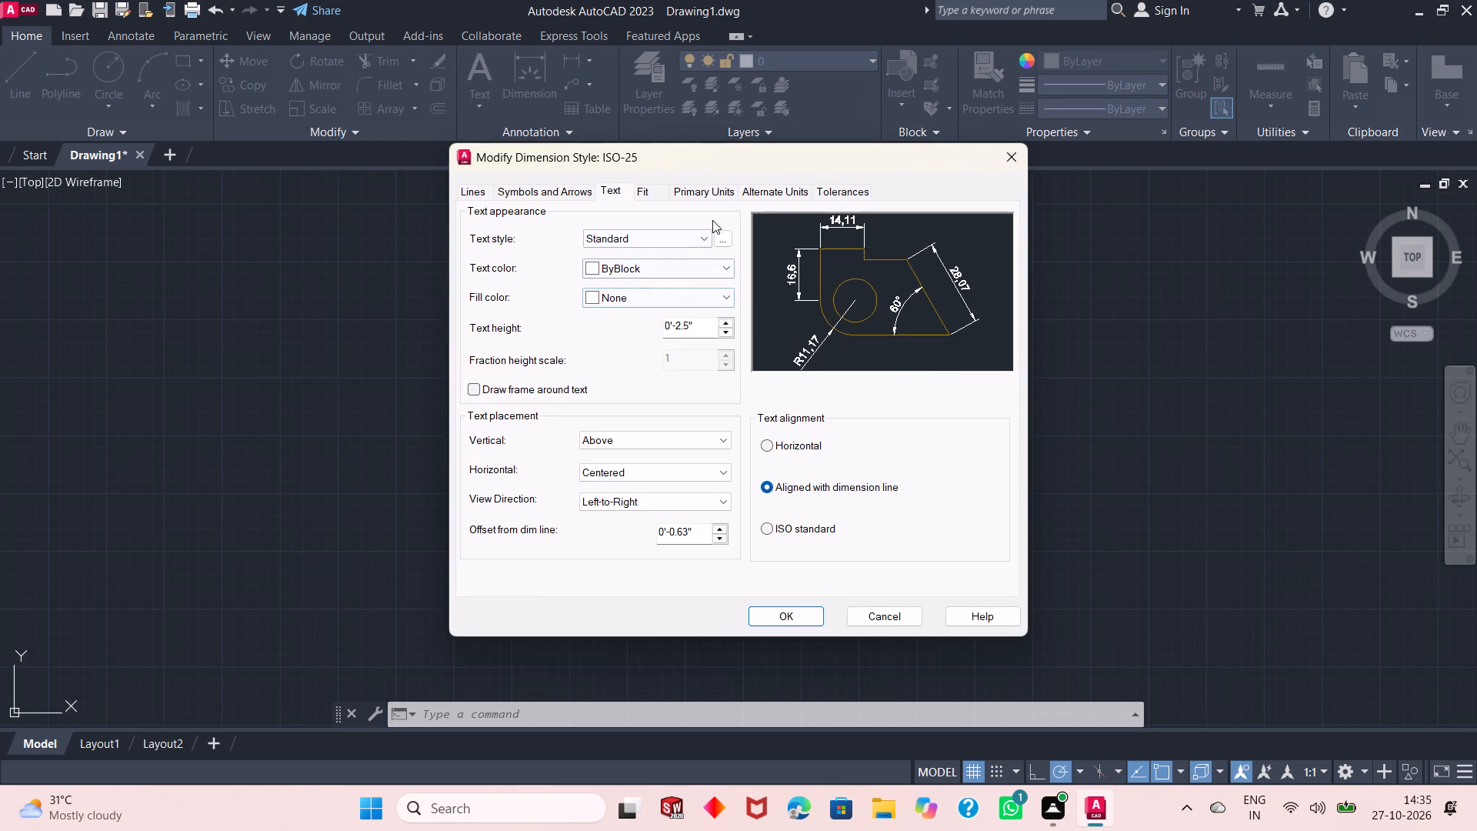
left_click(704, 190)
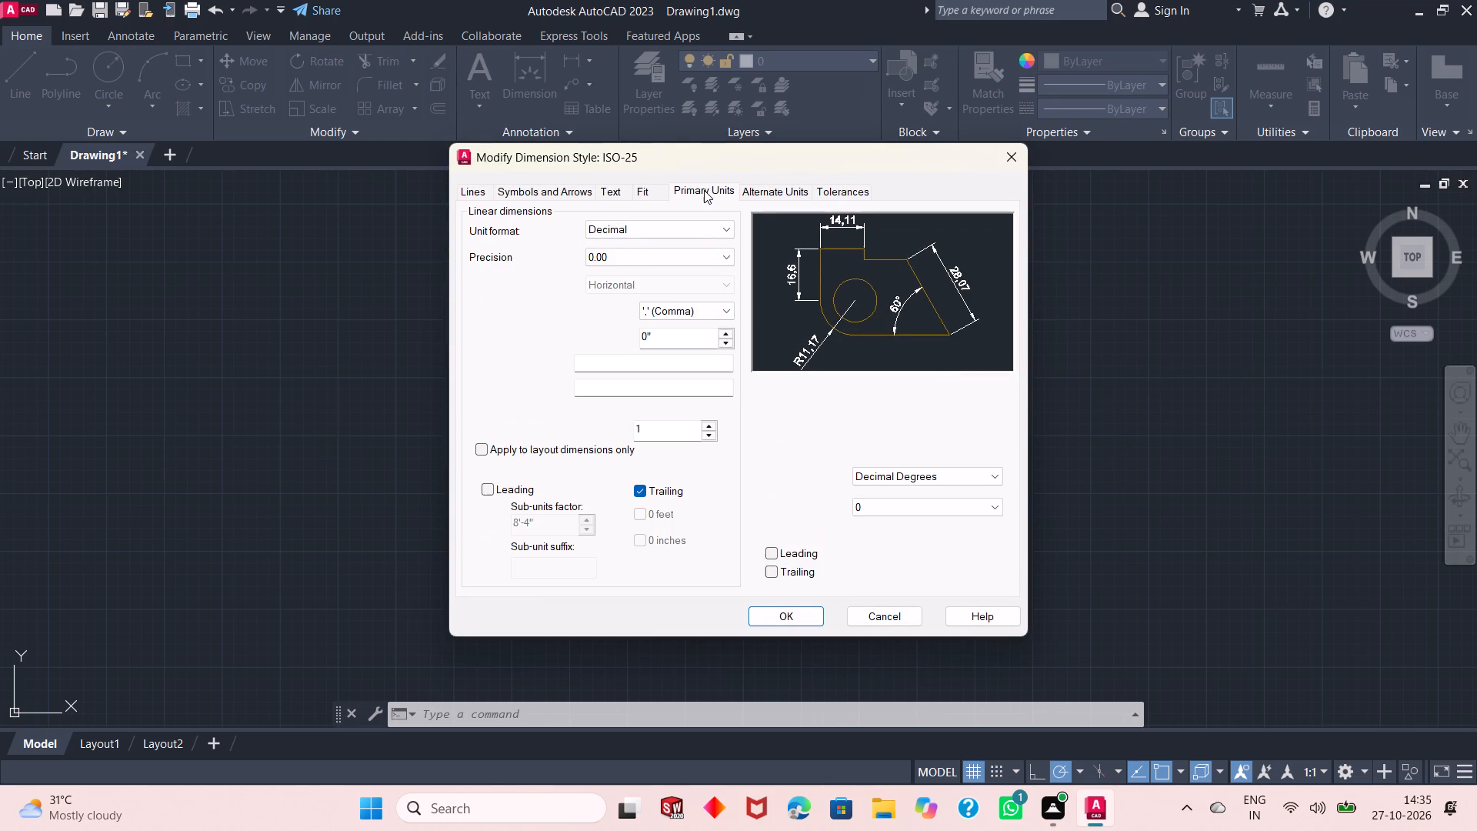
left_click(692, 238)
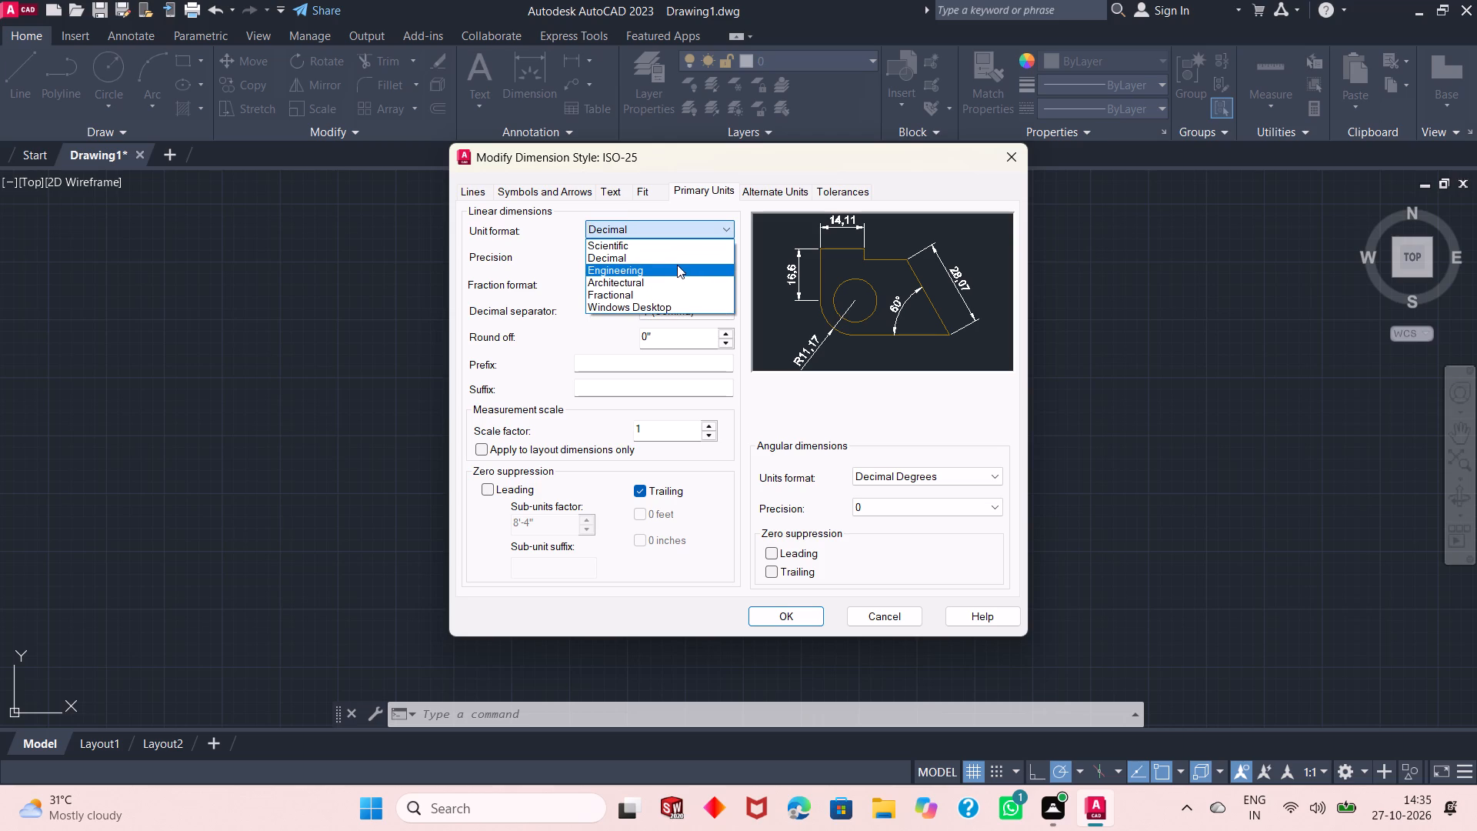
left_click(673, 269)
left_click(655, 255)
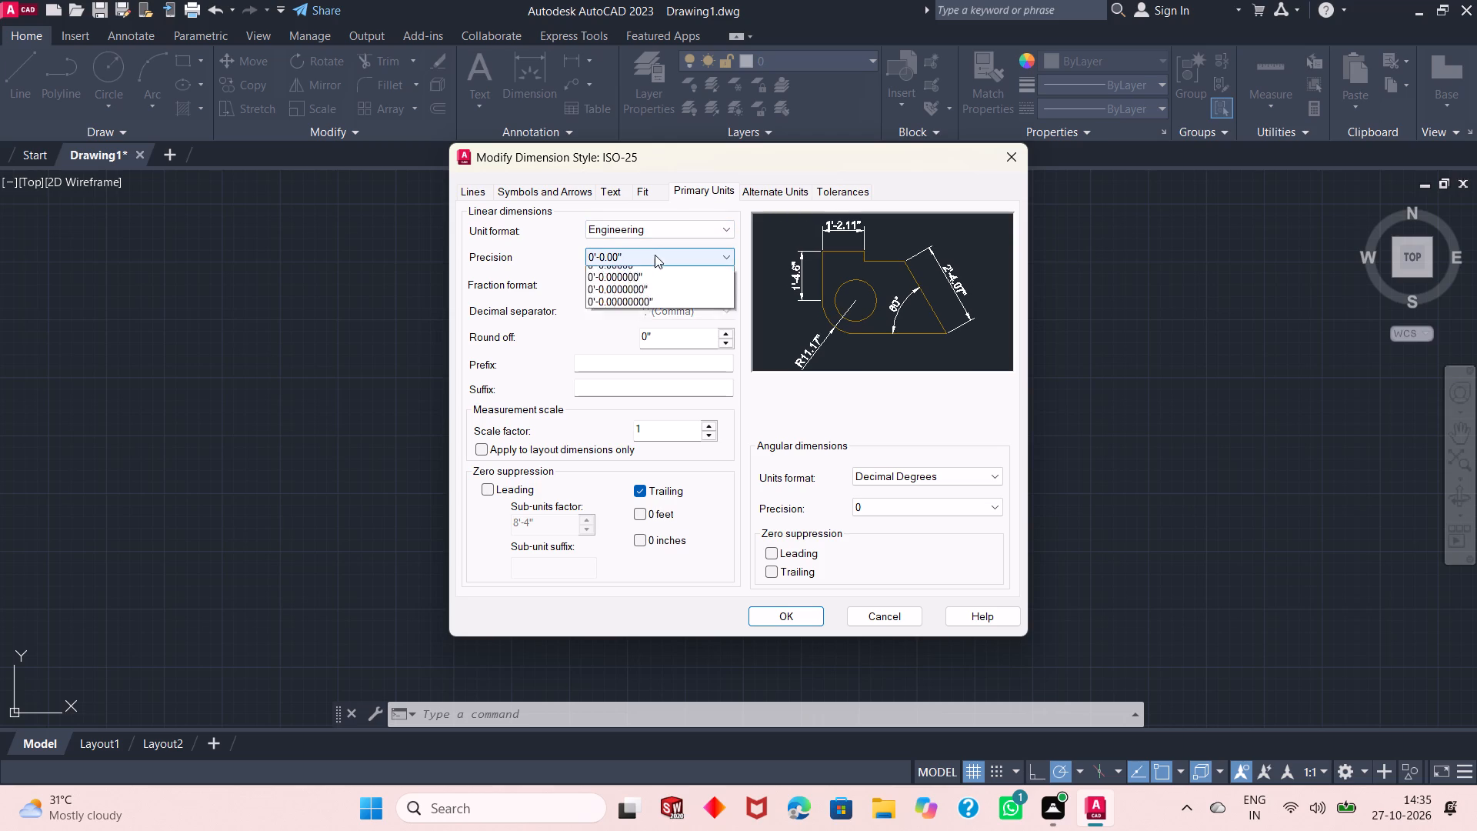
left_click(642, 277)
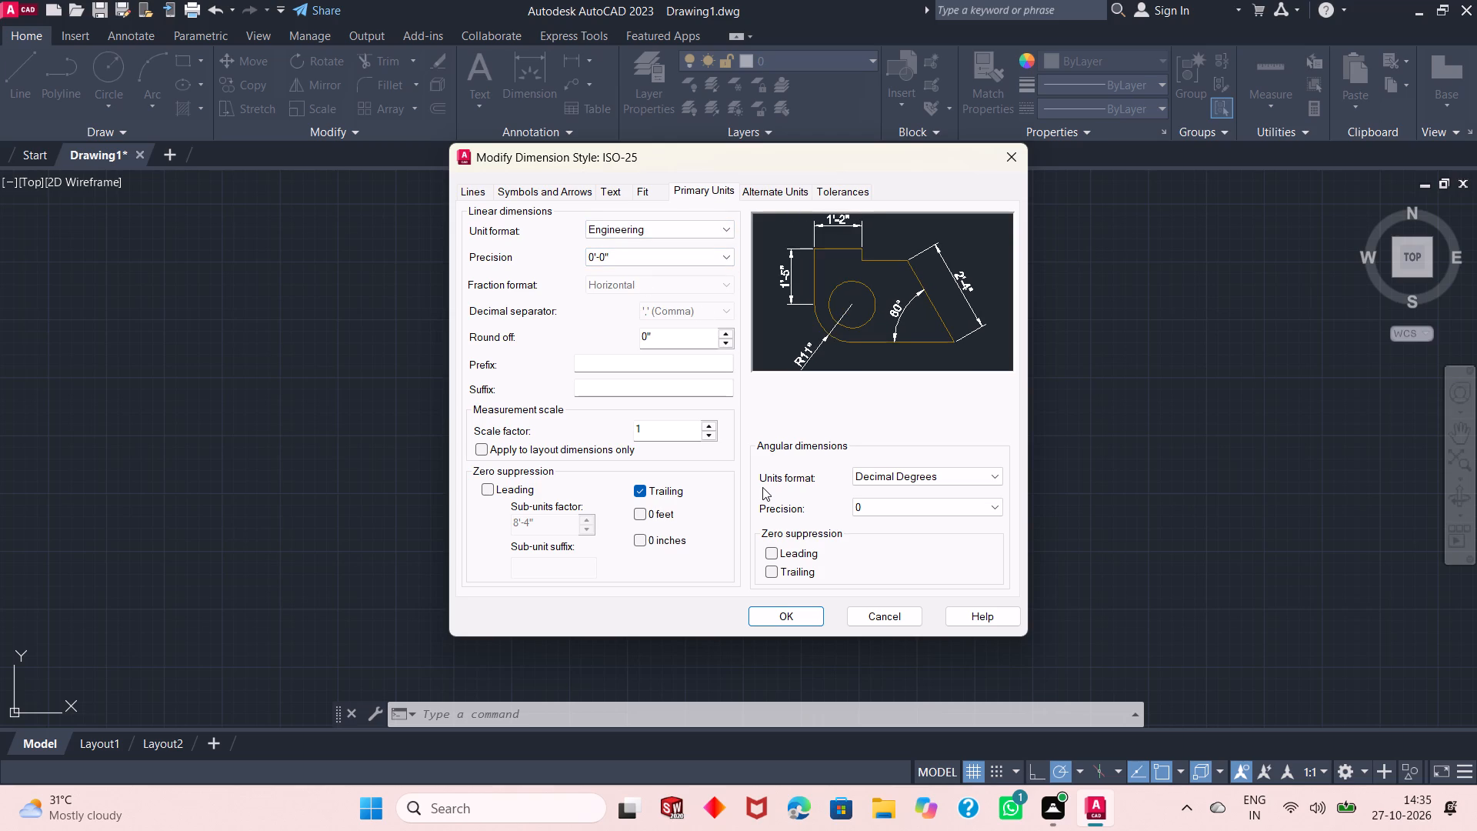
left_click(786, 614)
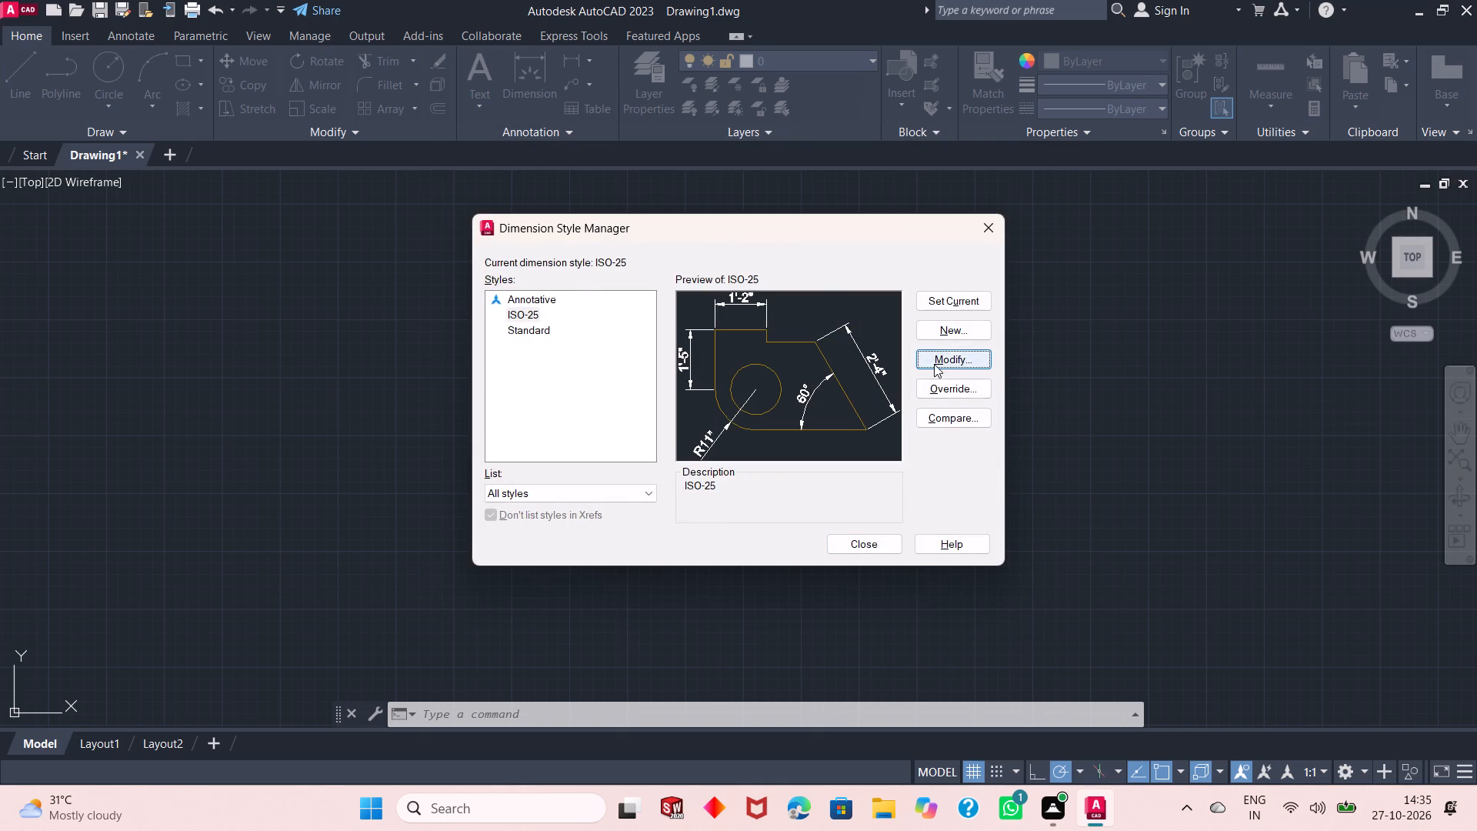
left_click(955, 302)
left_click(955, 302)
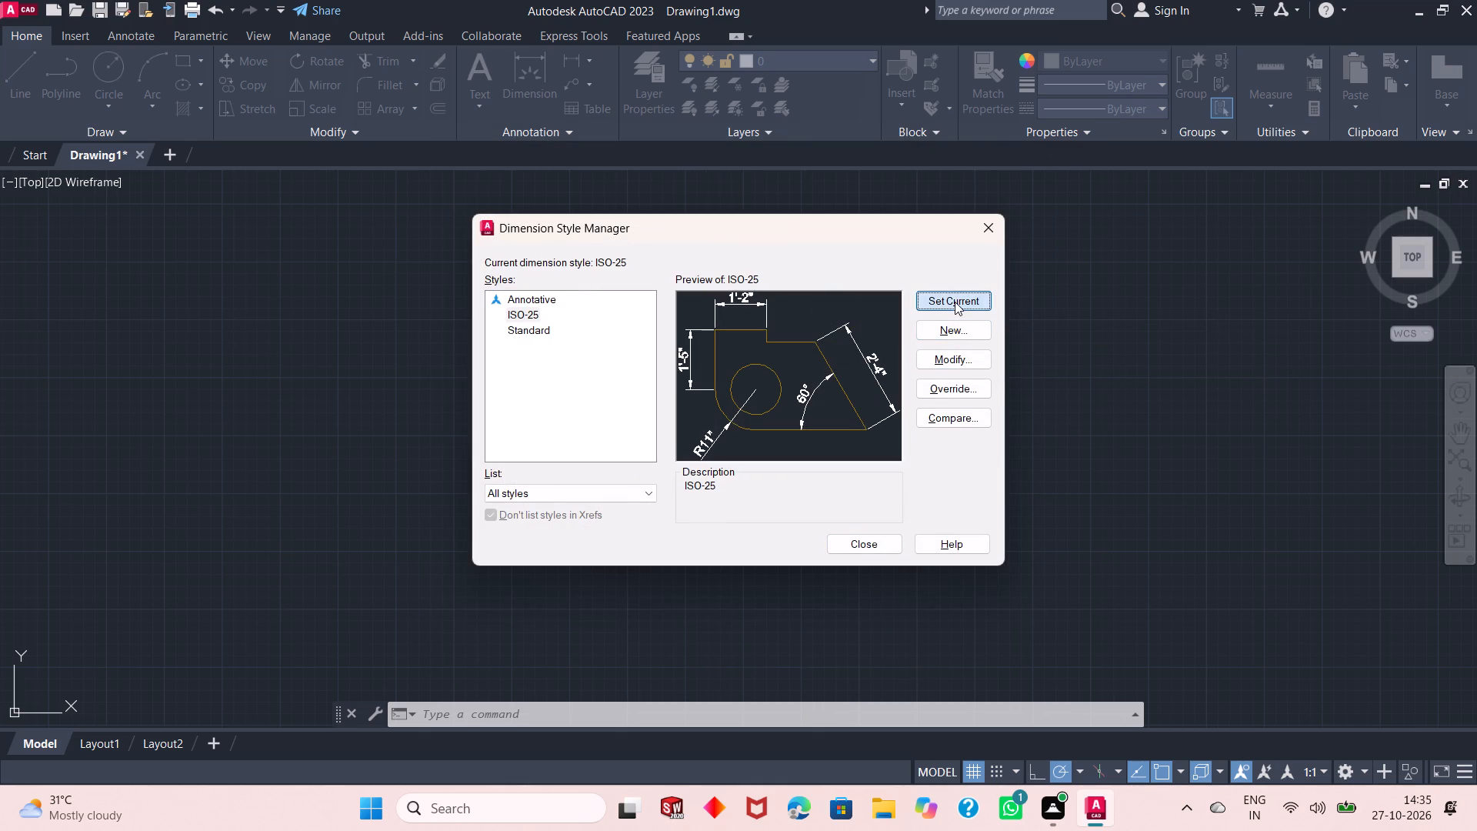
left_click(988, 237)
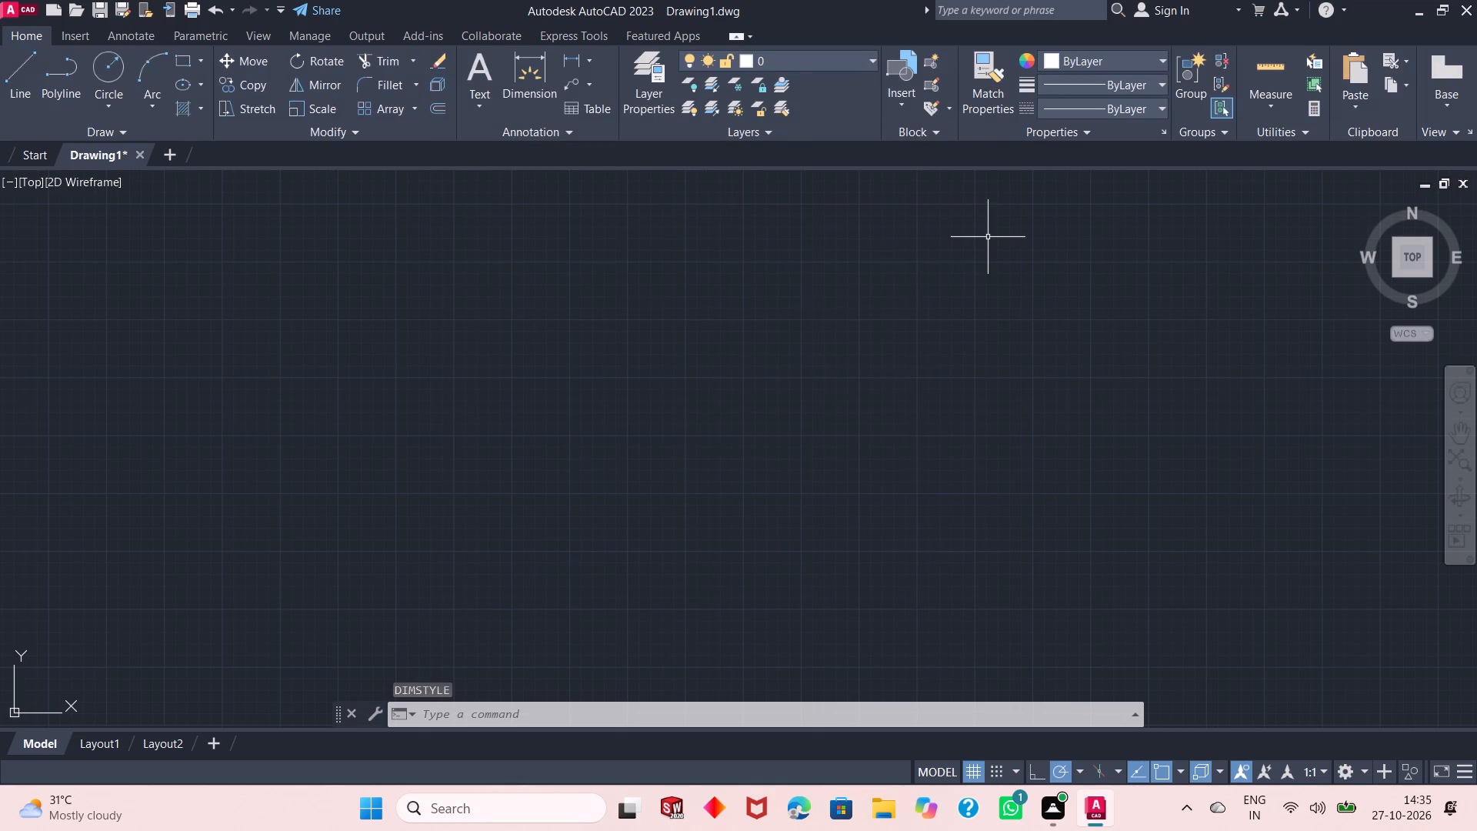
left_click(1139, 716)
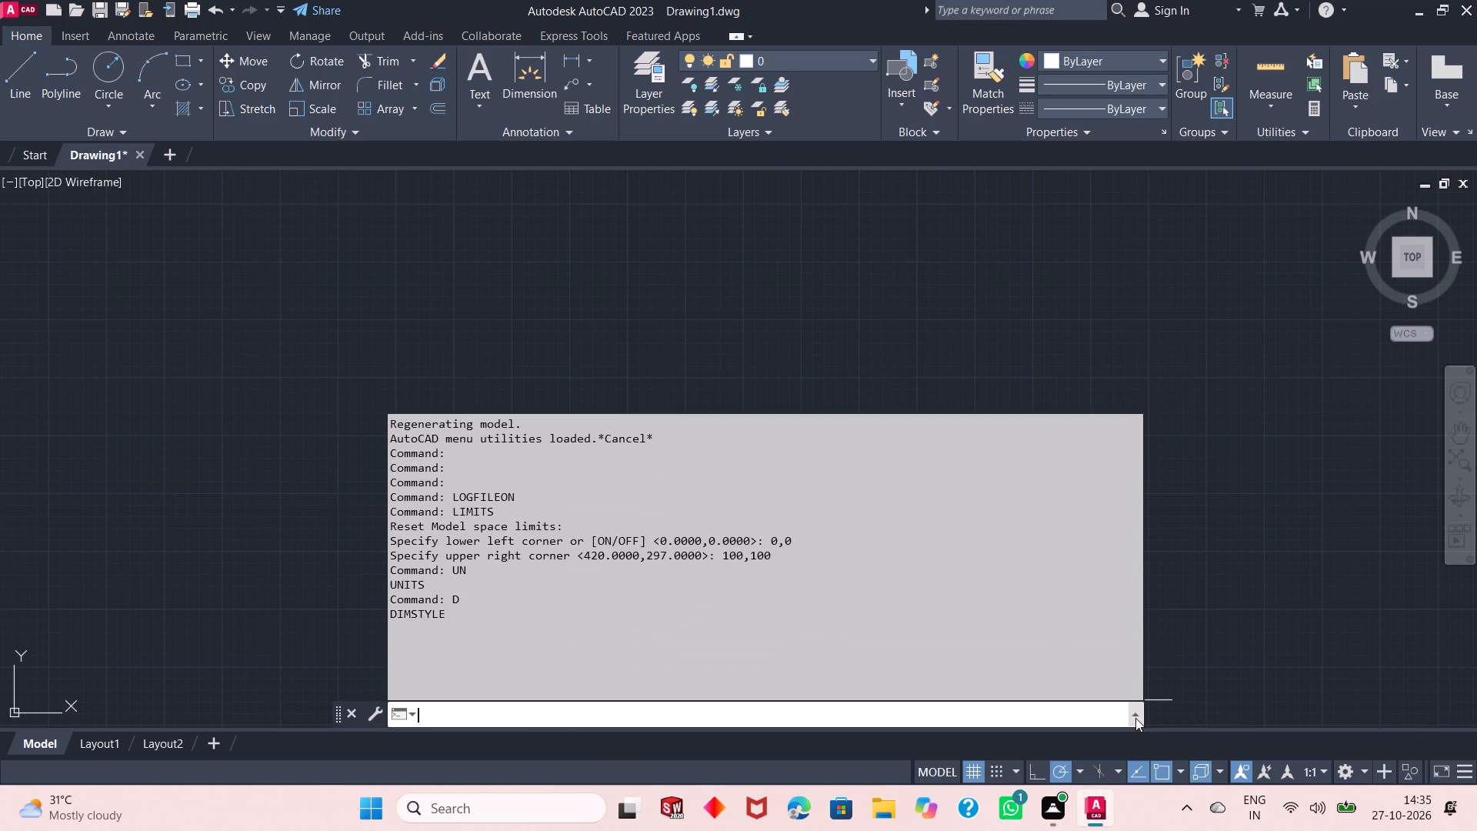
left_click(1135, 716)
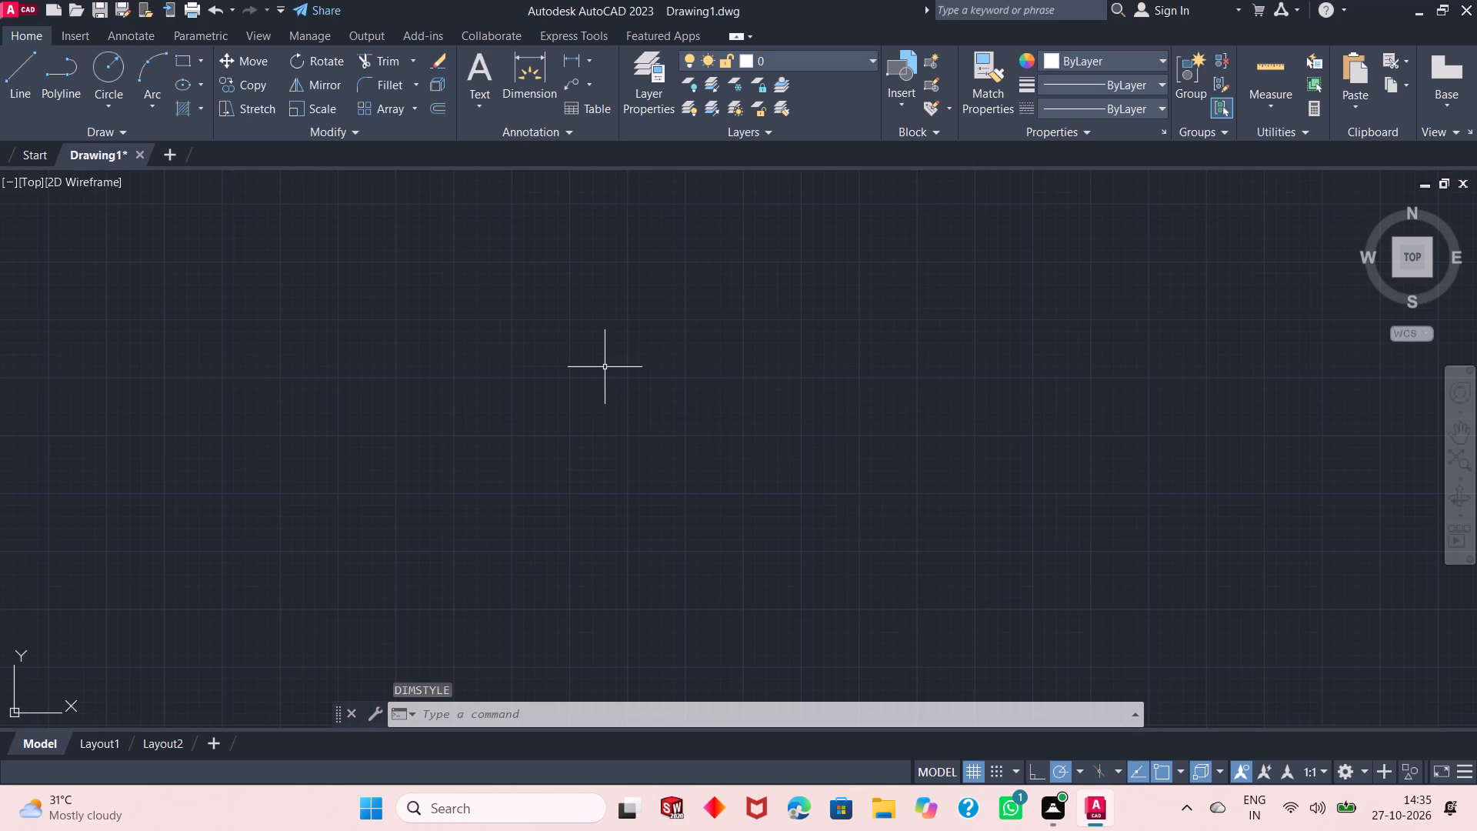
Create four new layers in the layer properties, keeping their default names.
left_click(644, 79)
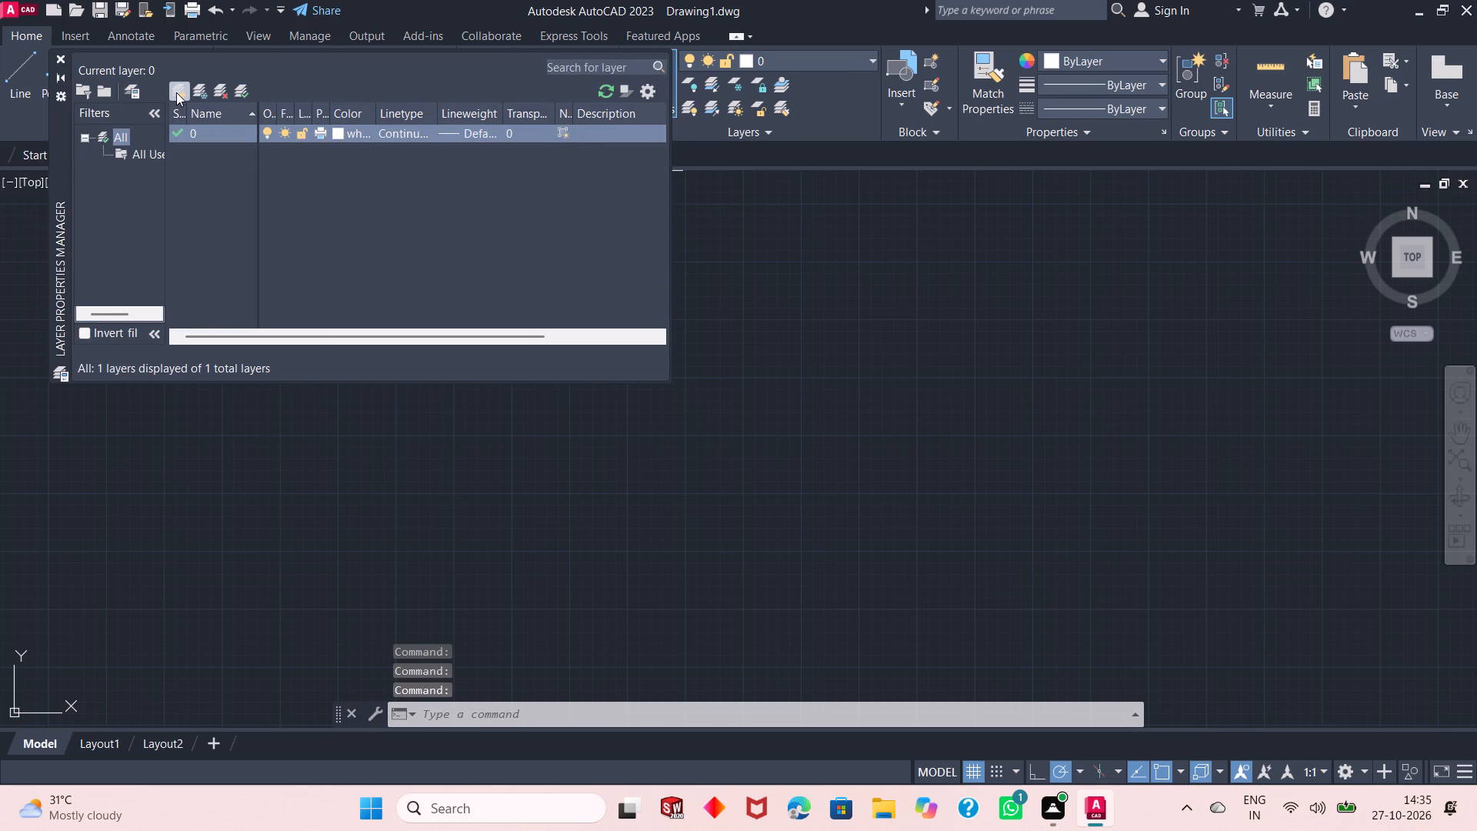
left_click(176, 93)
left_click(176, 93)
left_click(176, 93)
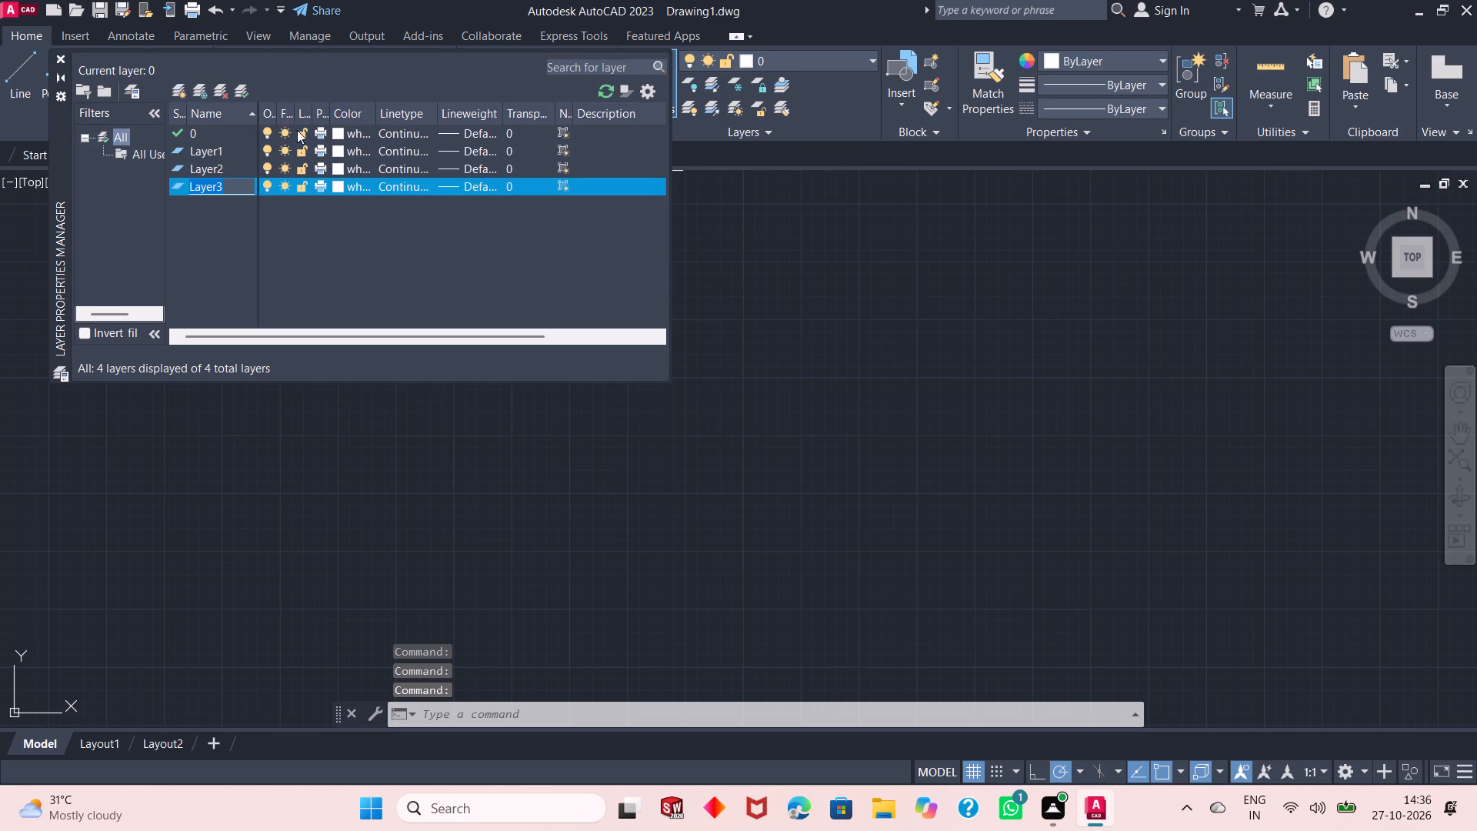
left_click(176, 96)
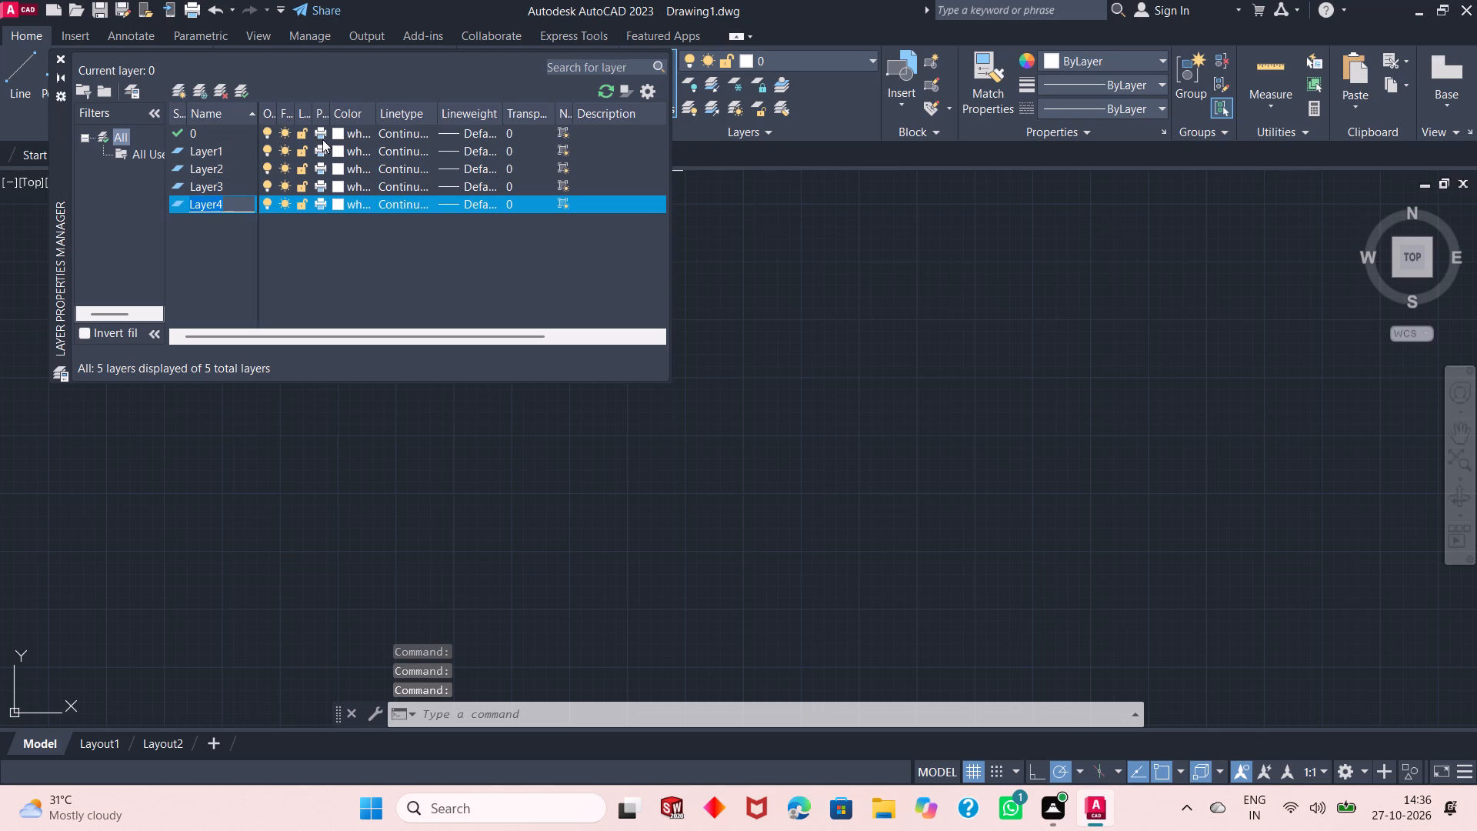
Set the colour of Layer1 to index colour 191, a light purple.
left_click(332, 152)
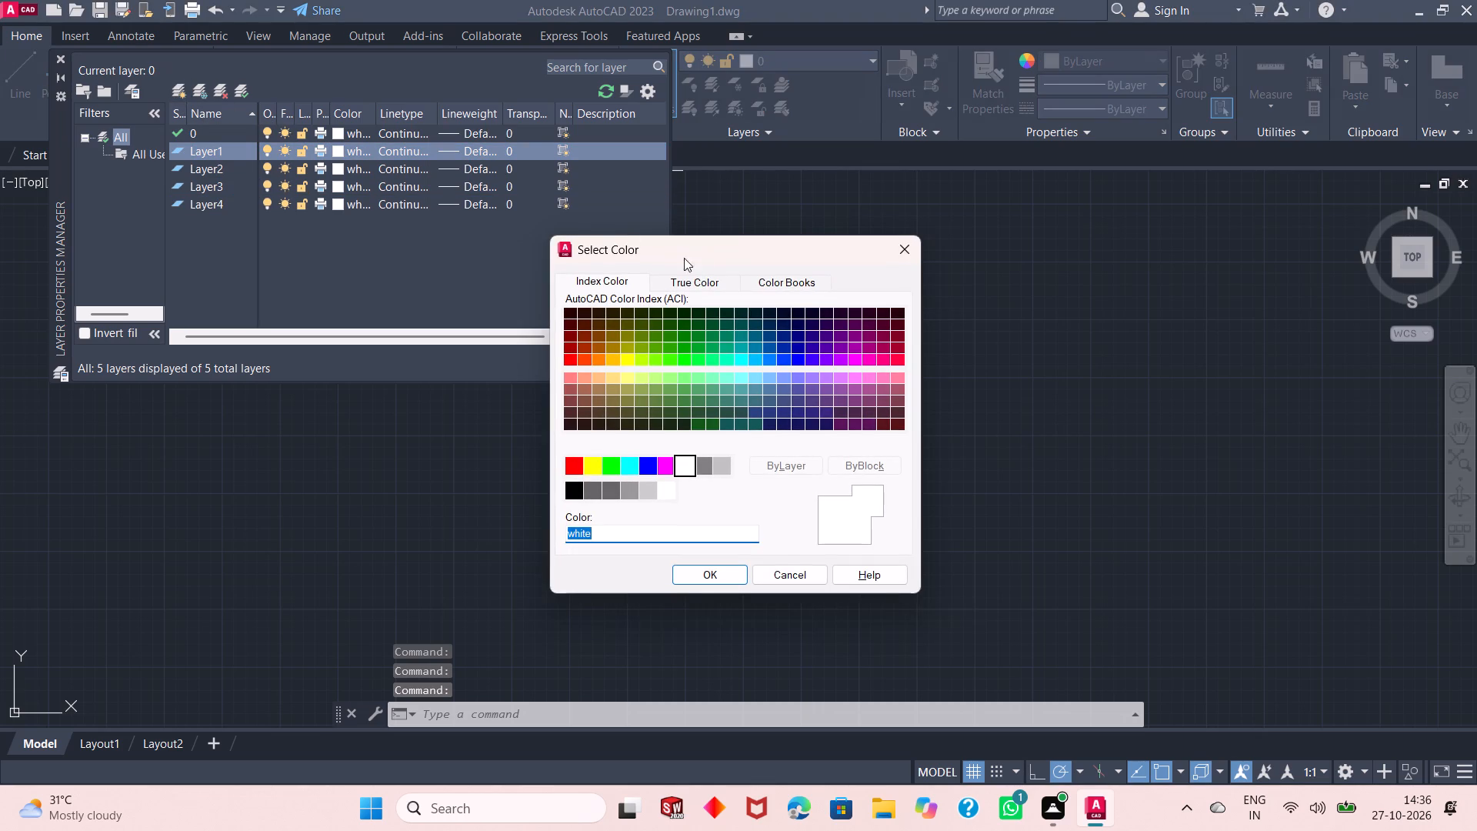
left_click(835, 379)
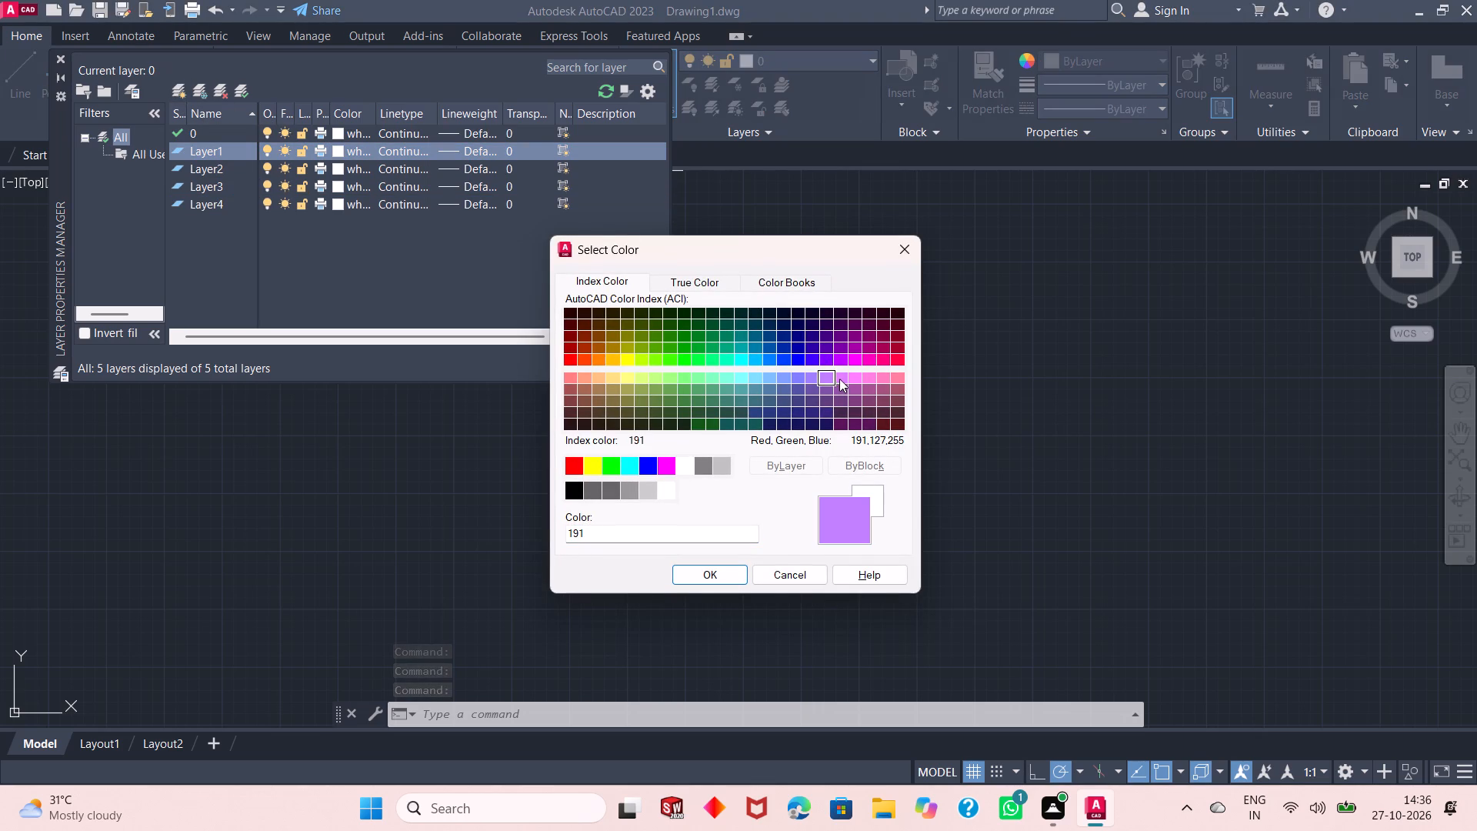
left_click(849, 381)
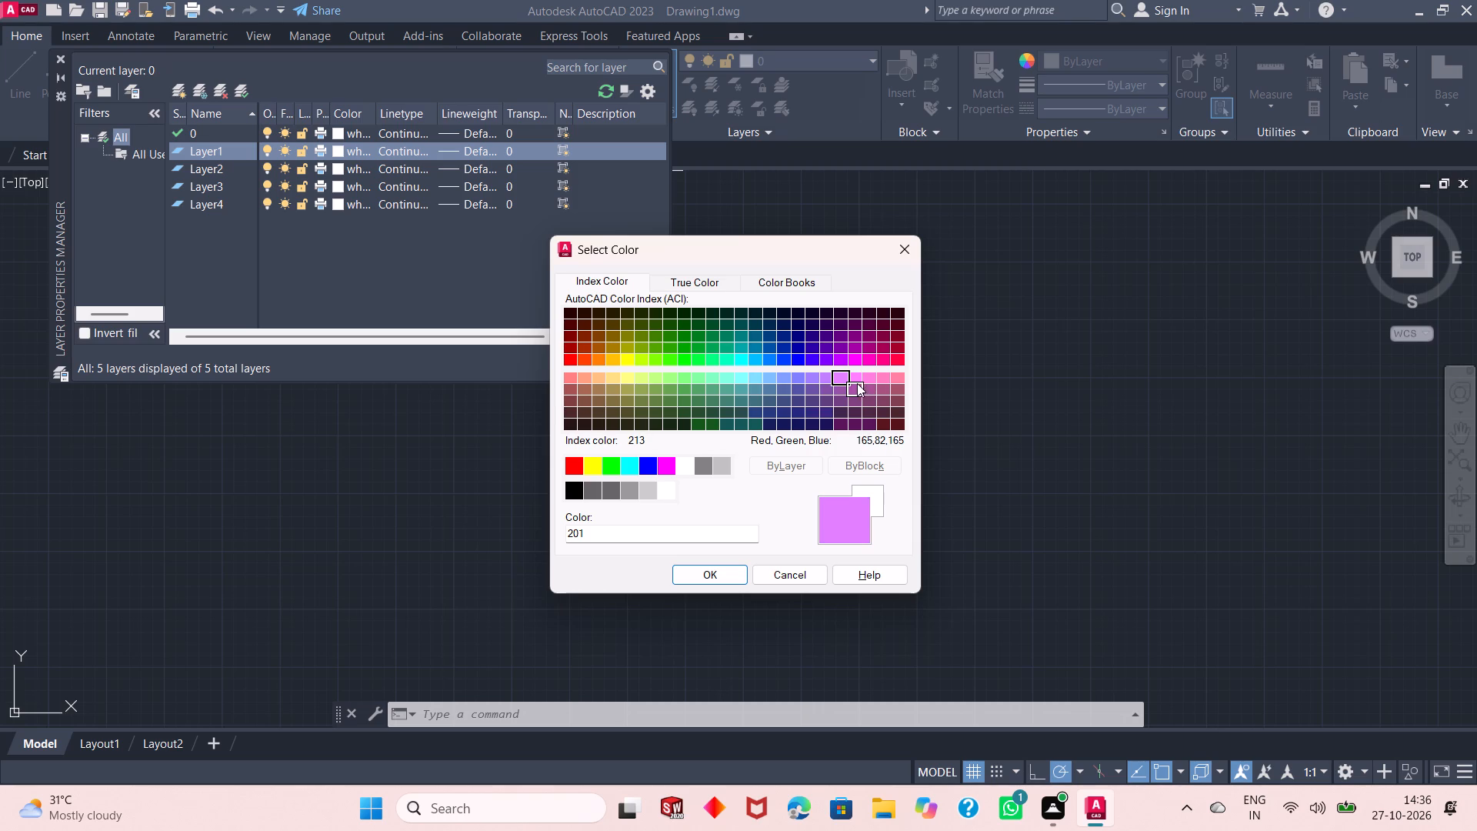
left_click(859, 377)
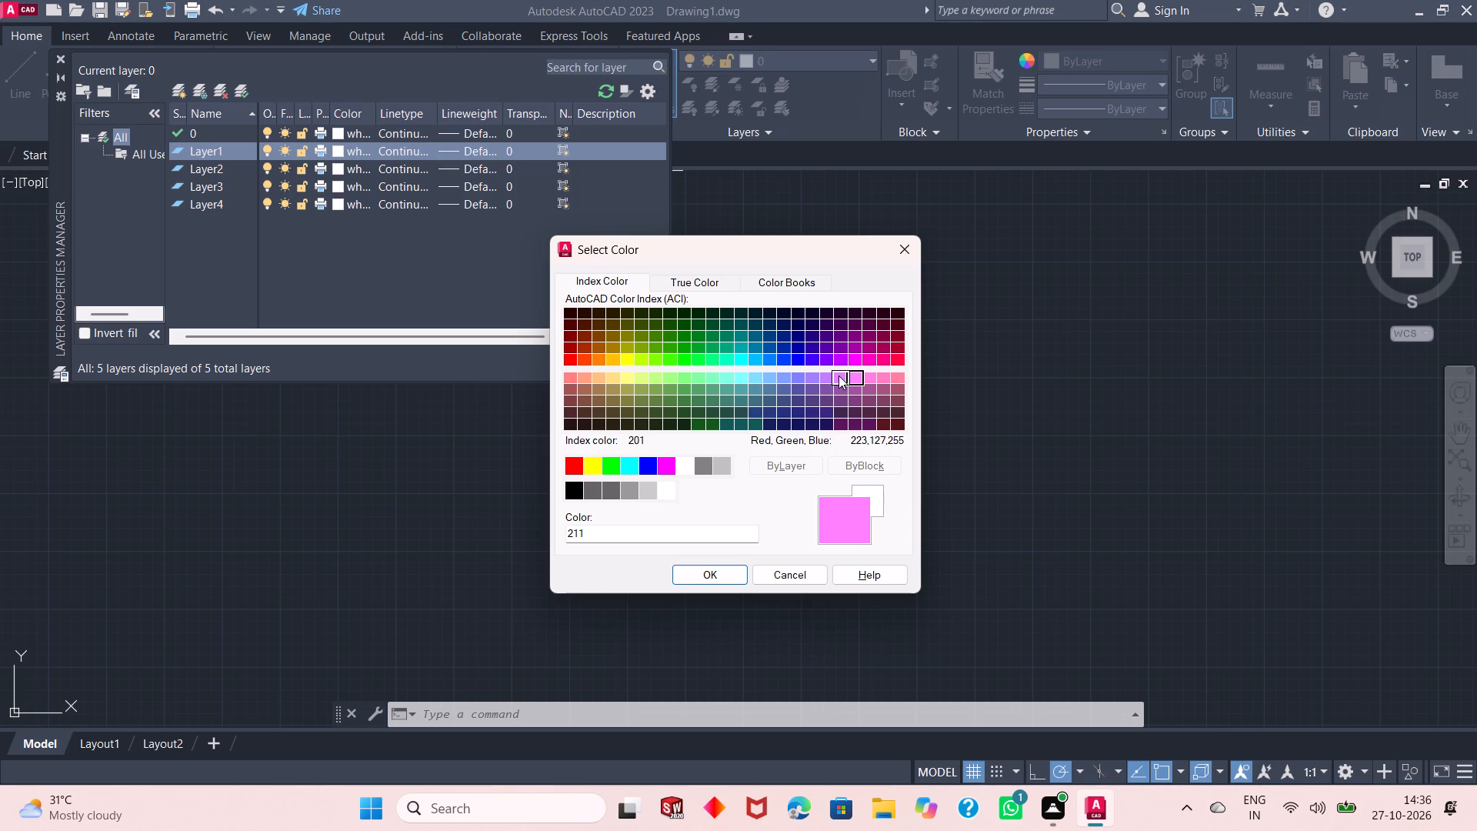
left_click(839, 375)
left_click(819, 378)
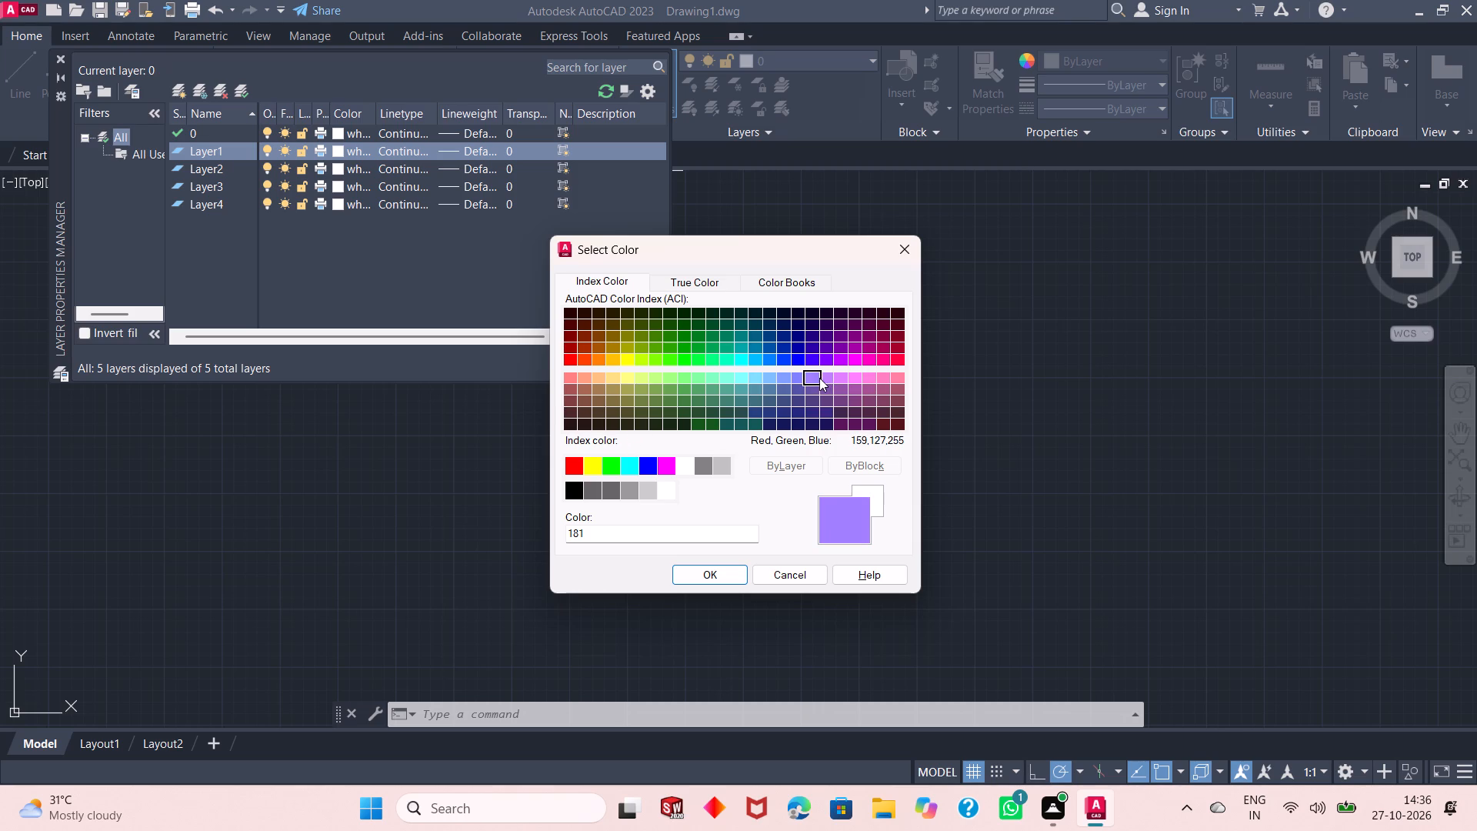
left_click(828, 378)
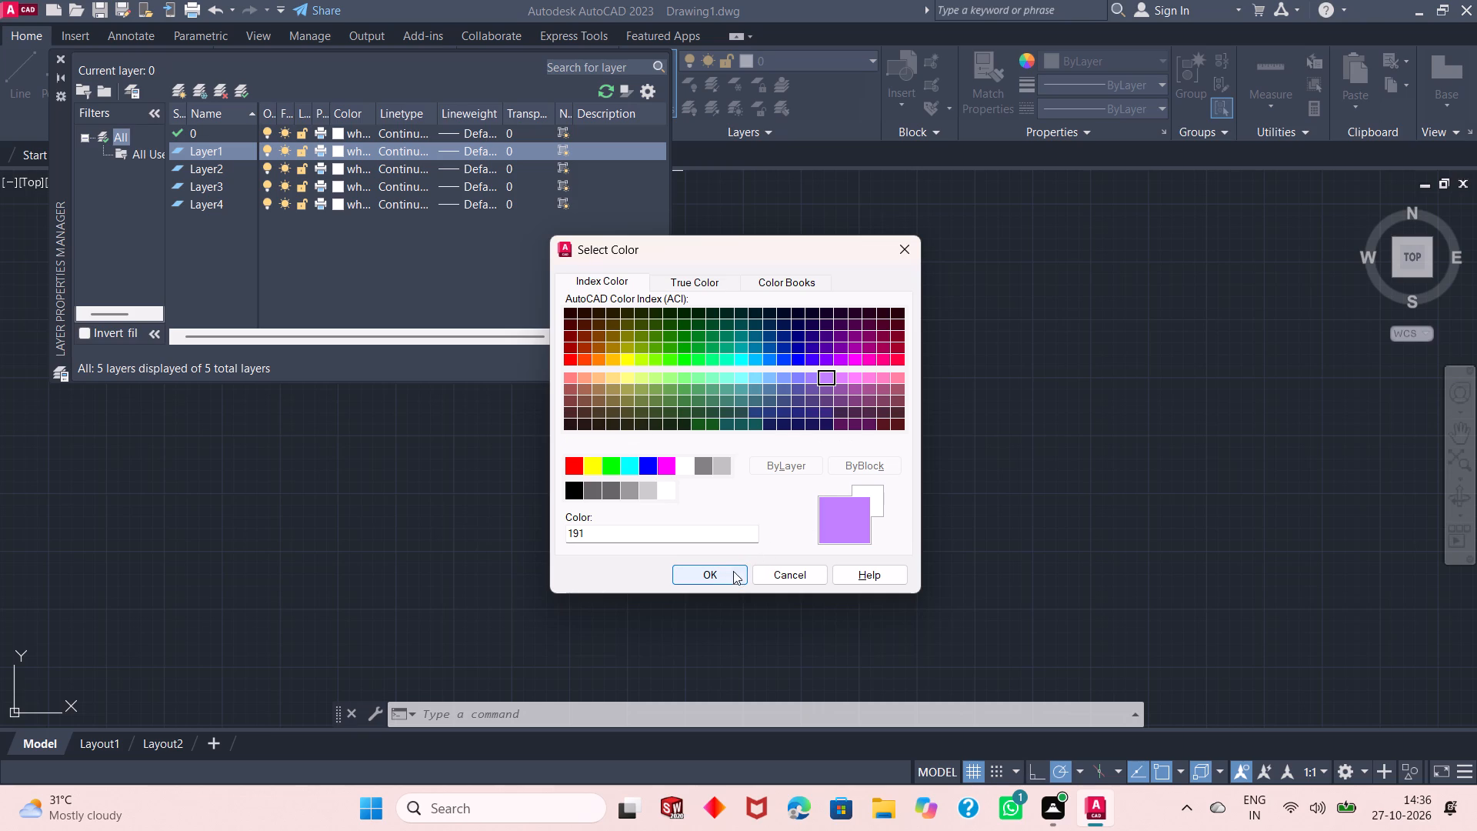
left_click(839, 381)
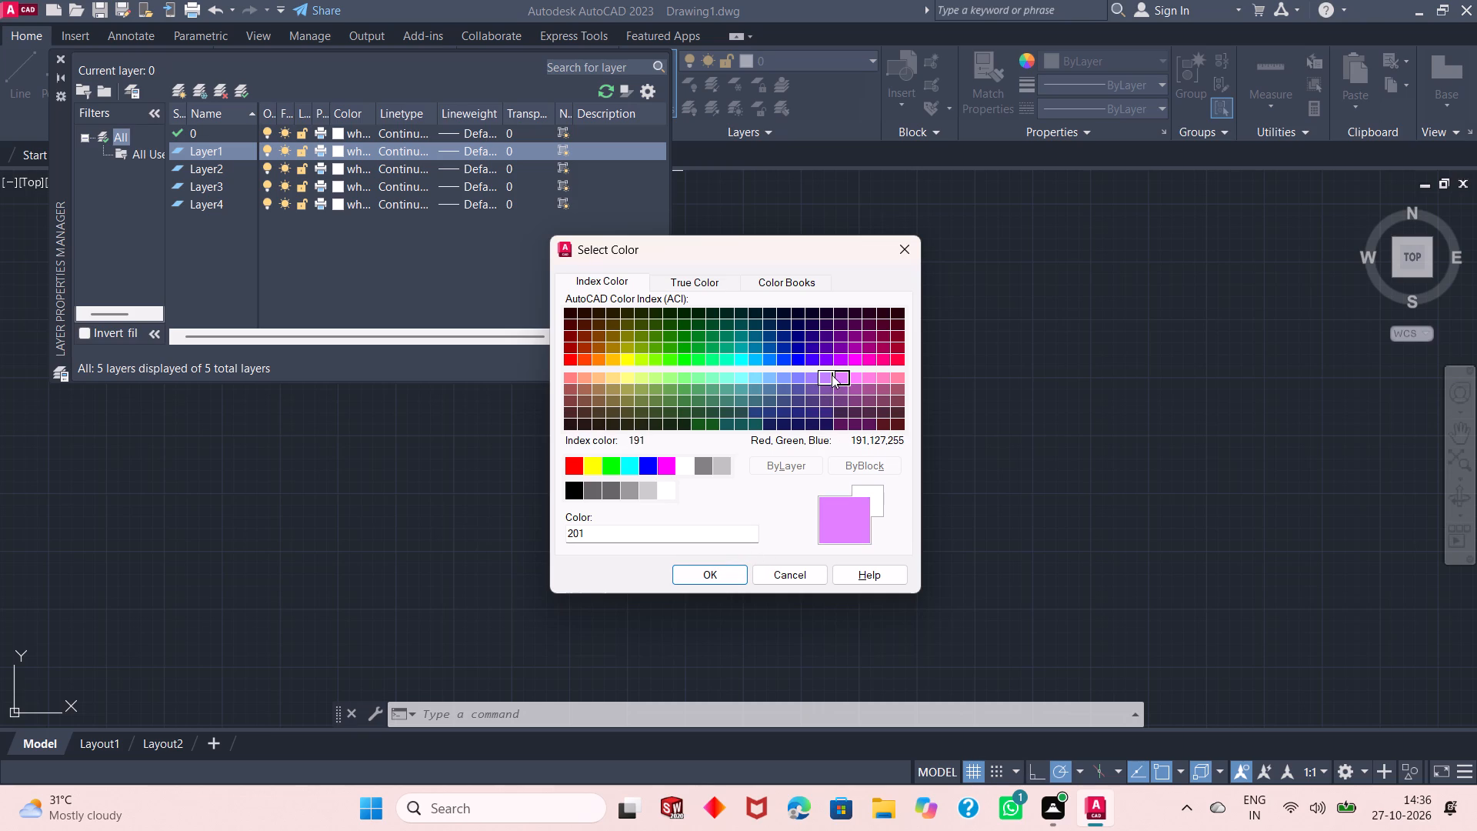
left_click(826, 377)
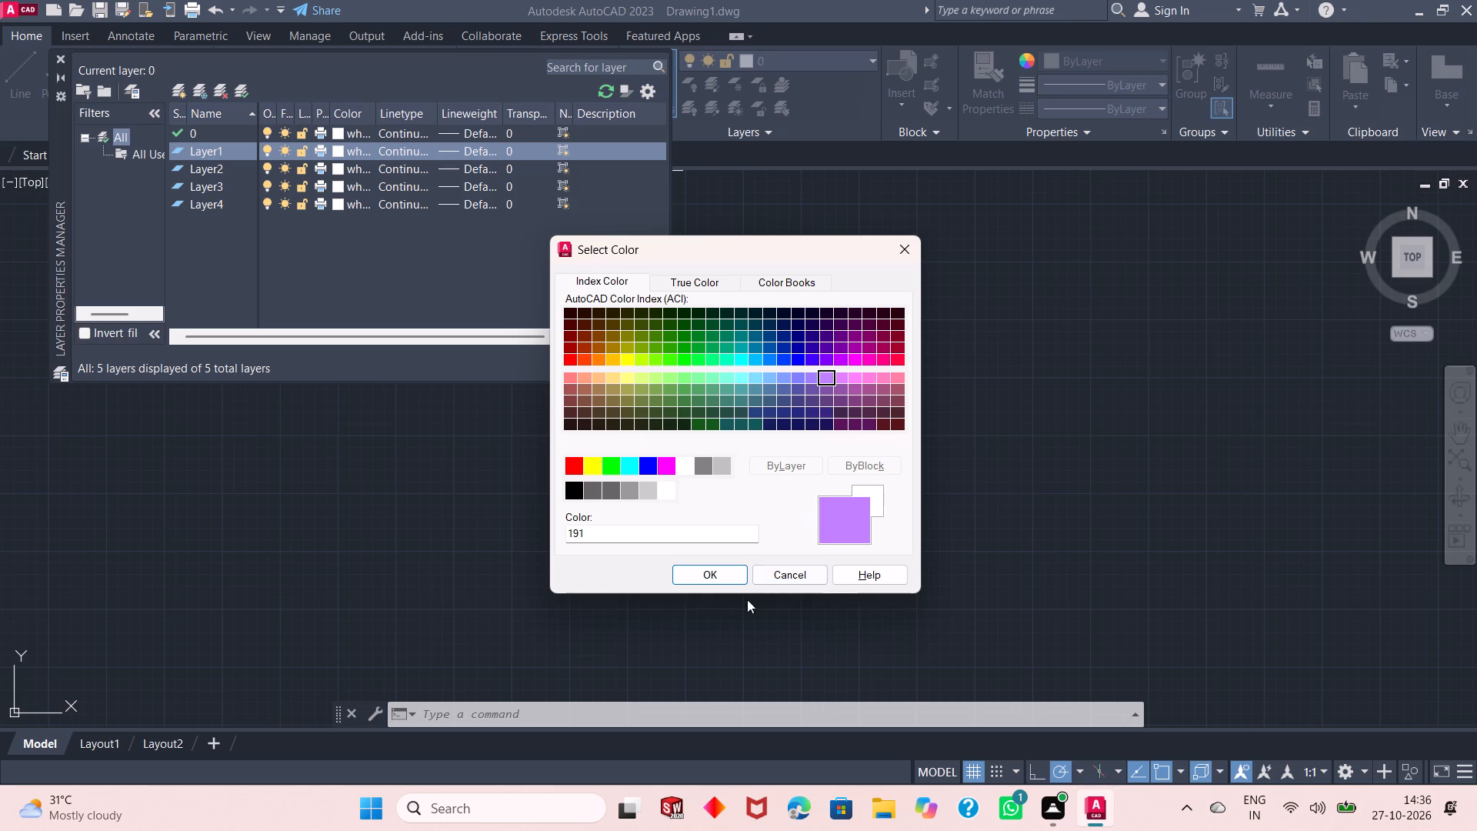
left_click(713, 573)
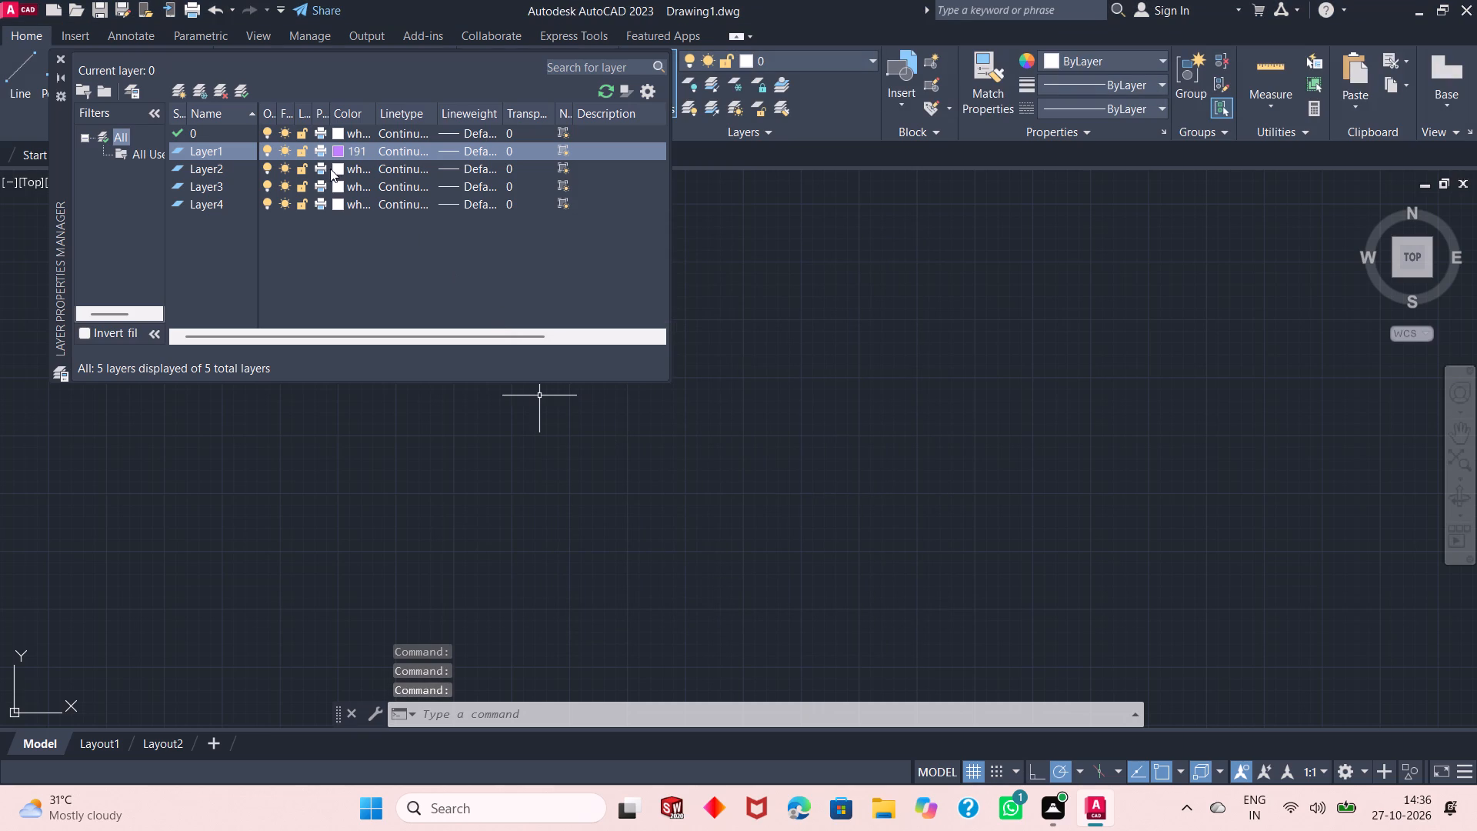
Set the colour of Layer2 to the standard yellow, index colour 2.
left_click(339, 170)
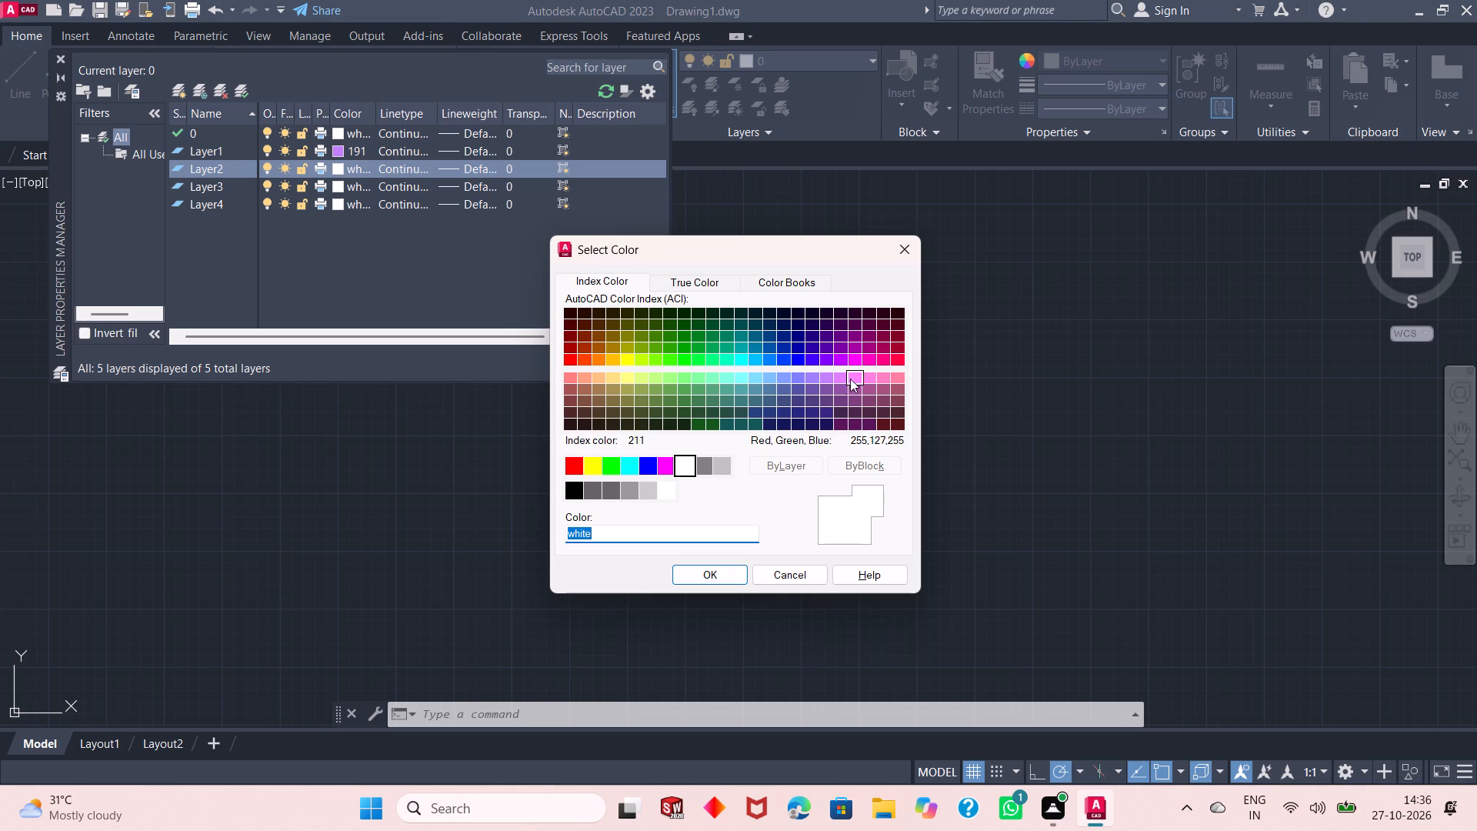
left_click(628, 365)
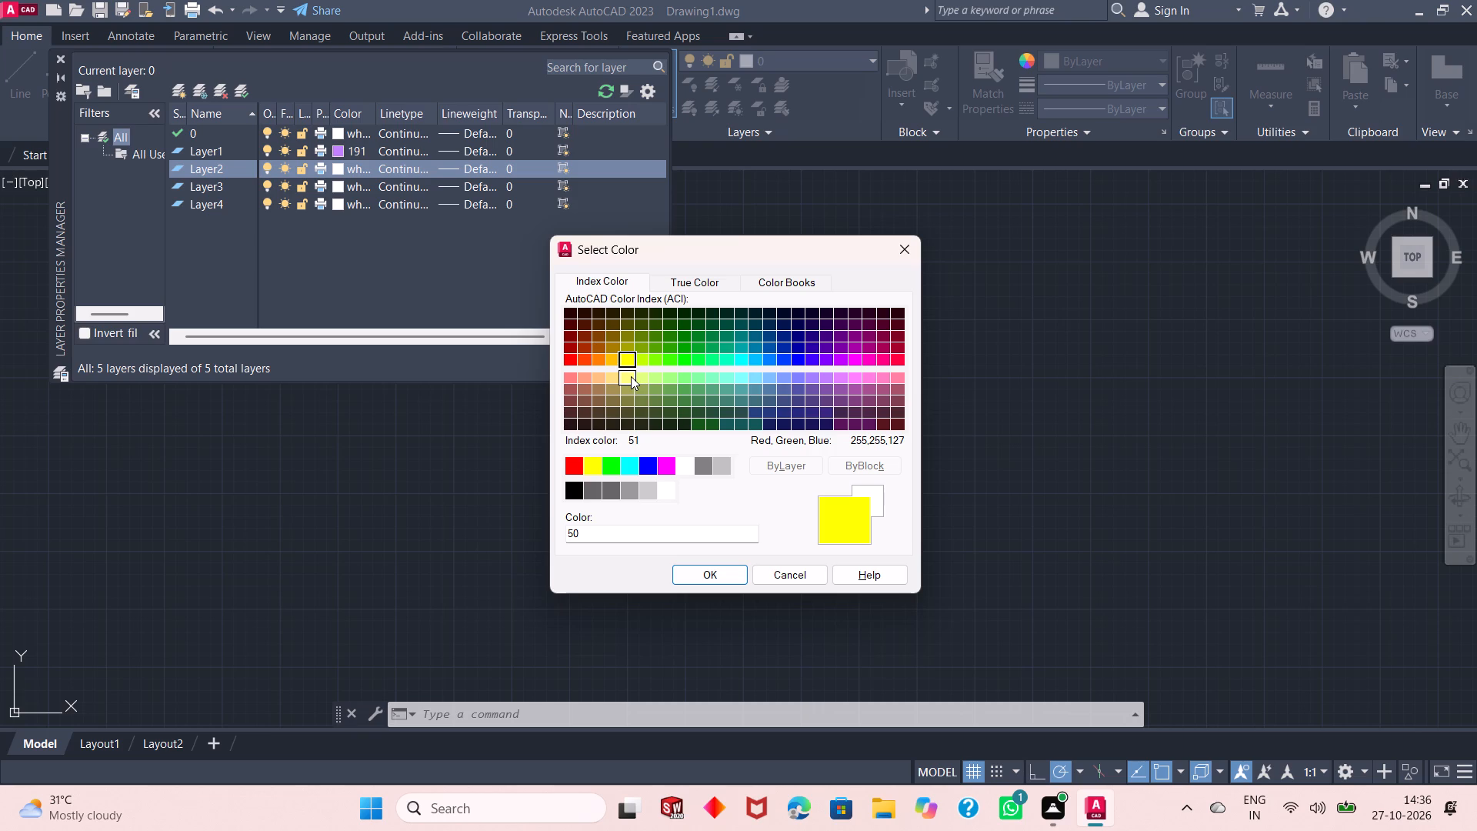
left_click(631, 376)
left_click(593, 464)
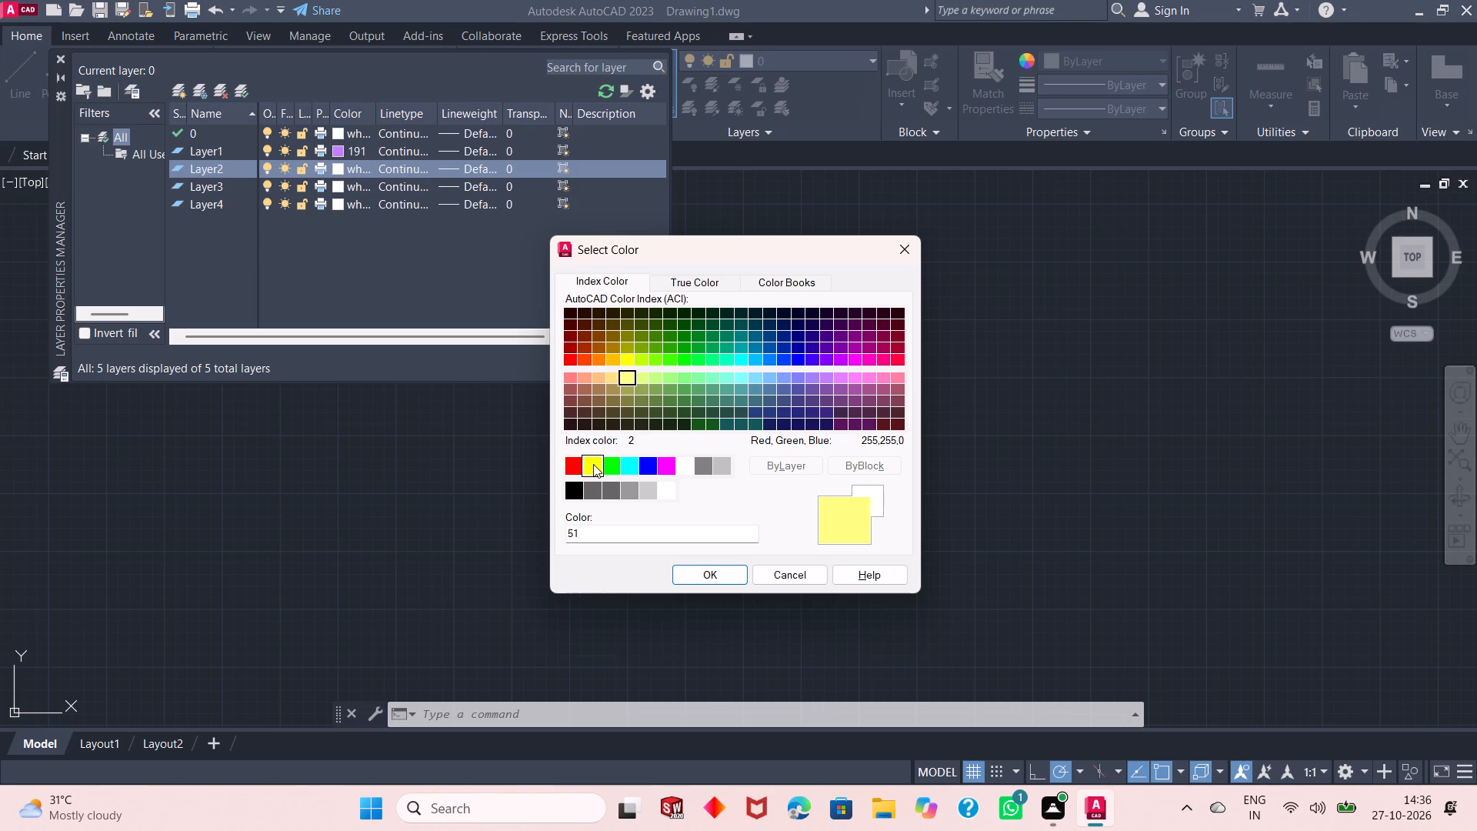
left_click(705, 576)
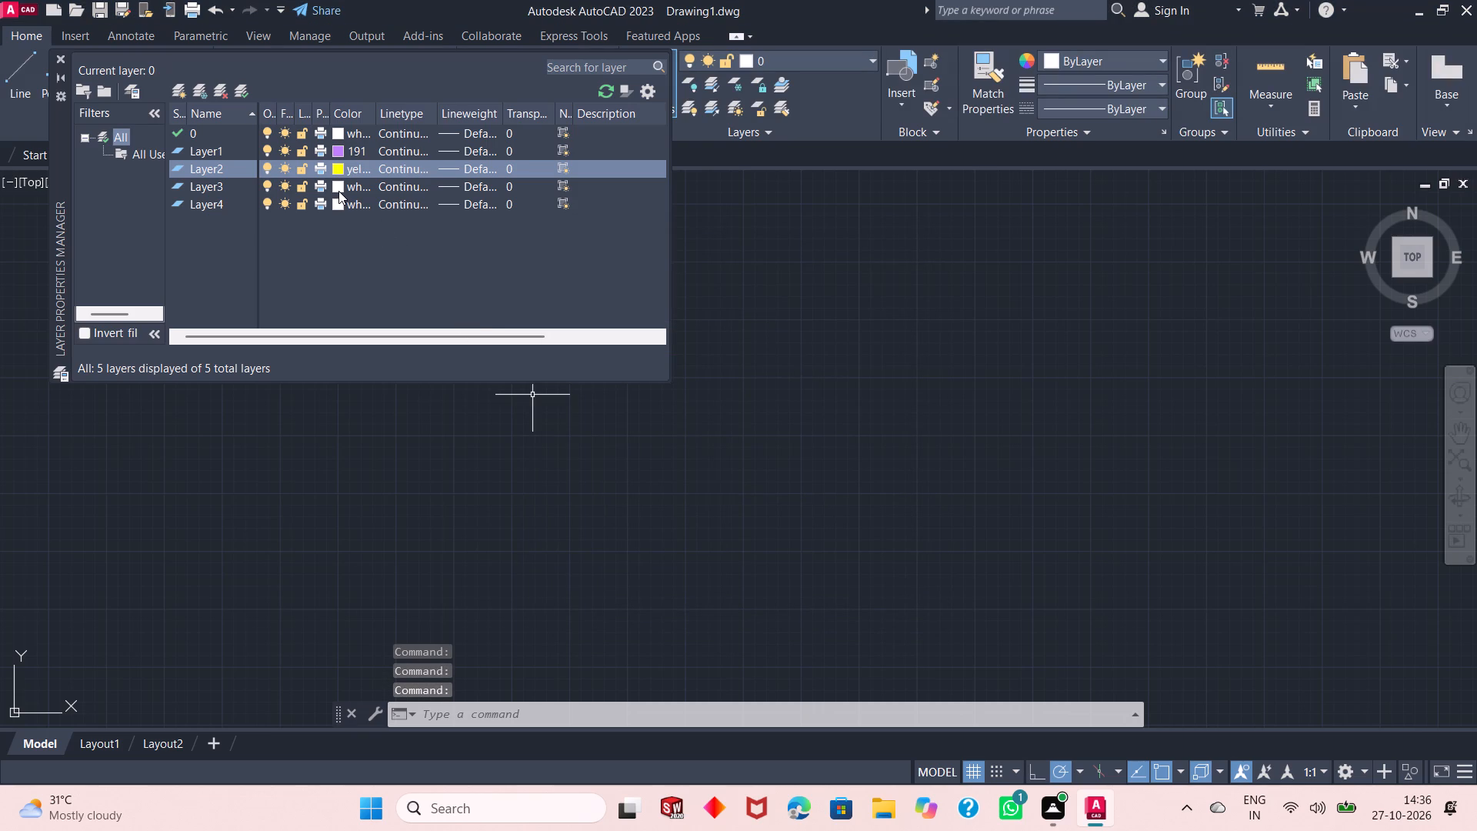
Set the colour of Layer3 to index colour 121, a light aqua.
left_click(338, 191)
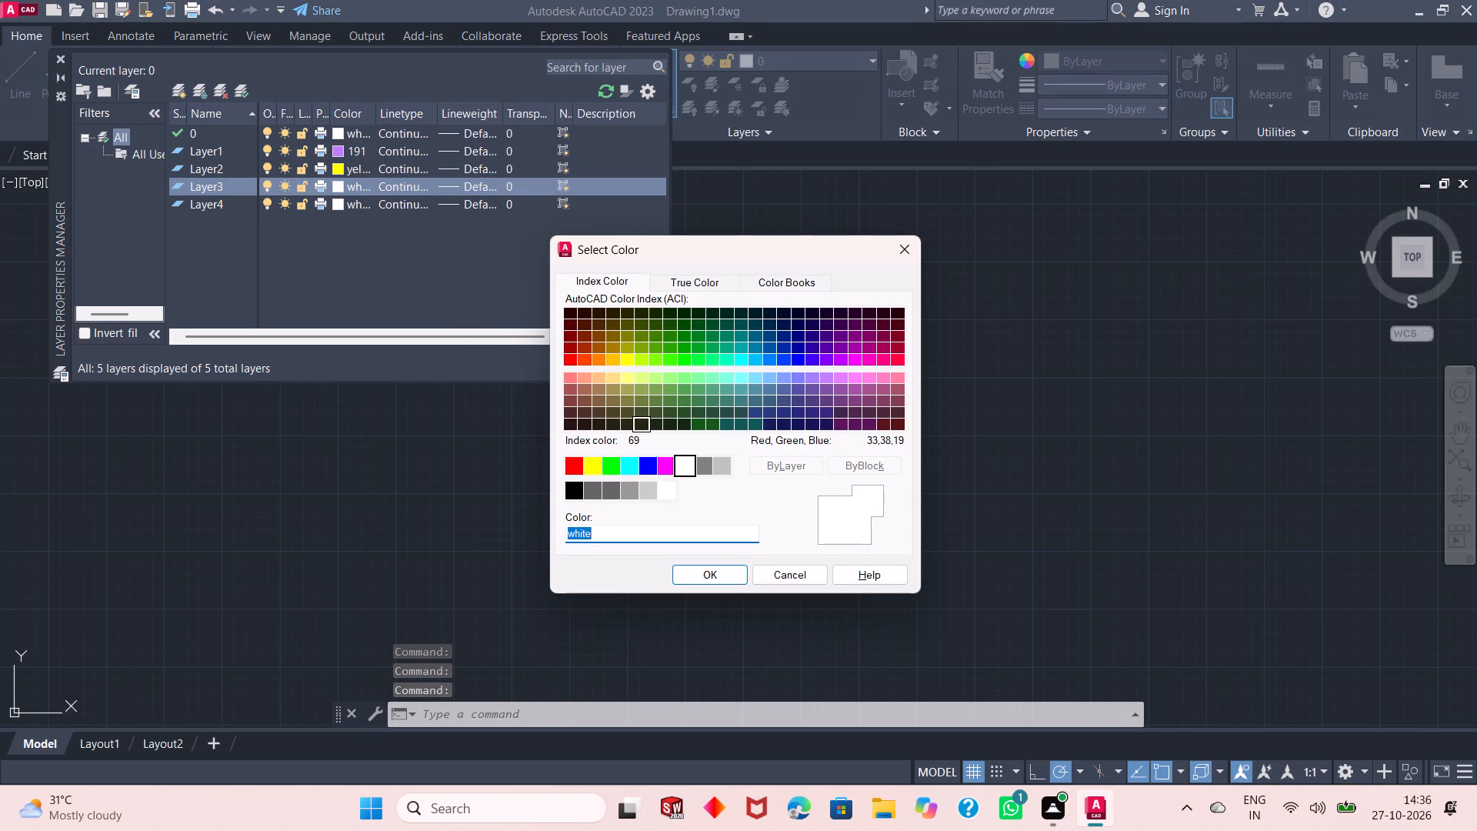
left_click(632, 466)
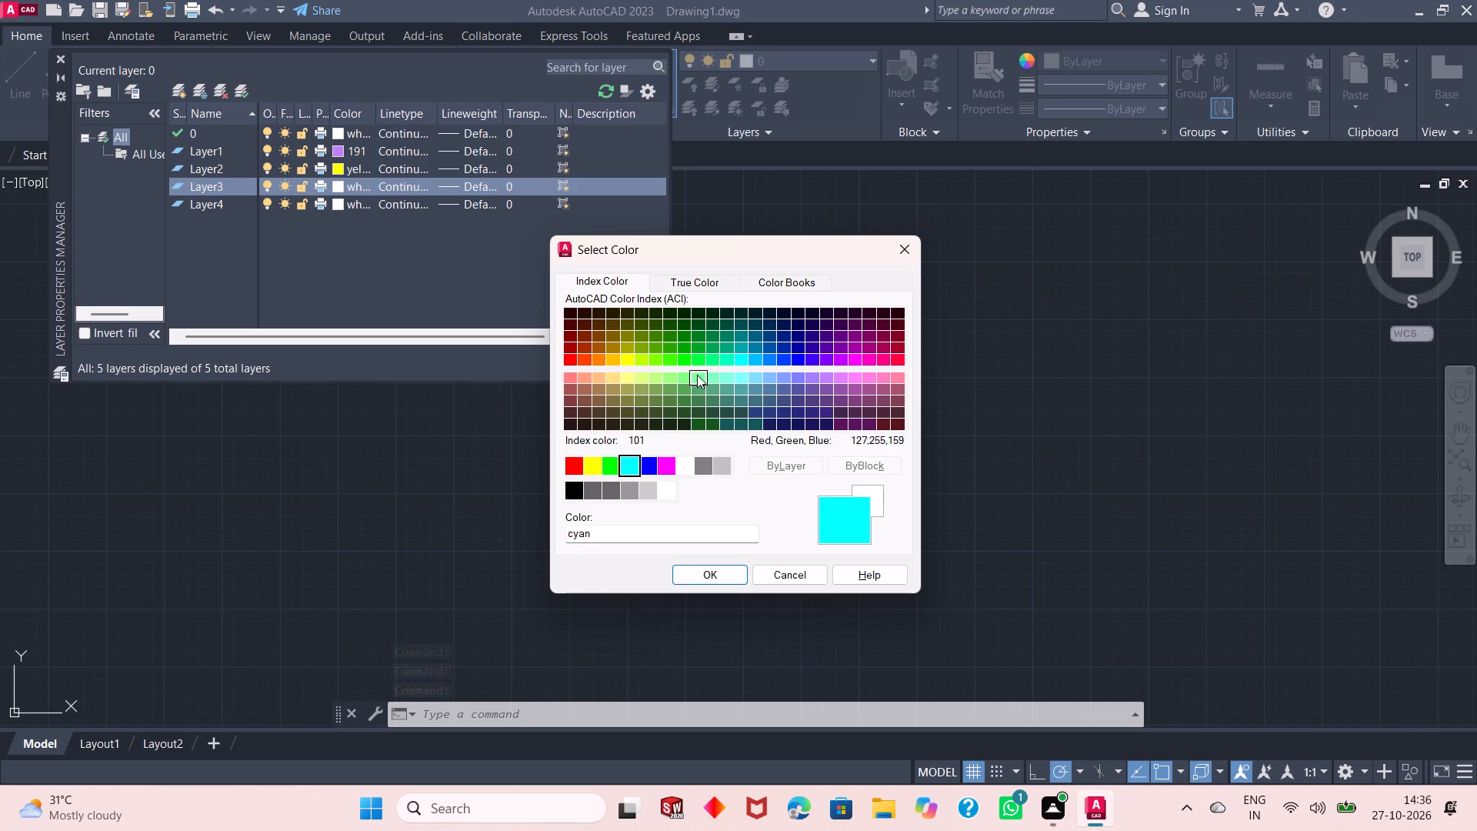
left_click(746, 360)
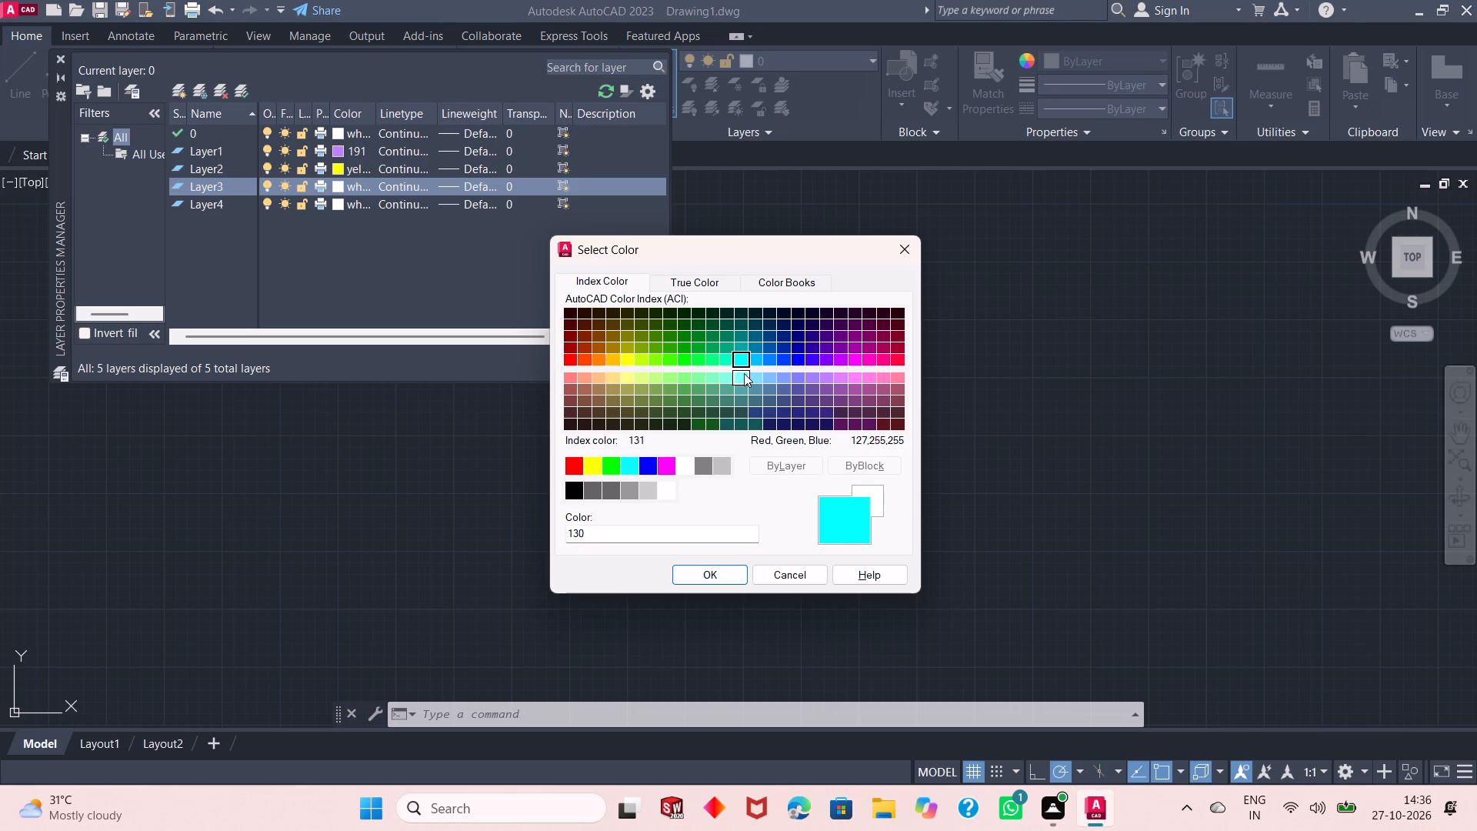
left_click(744, 376)
left_click(726, 378)
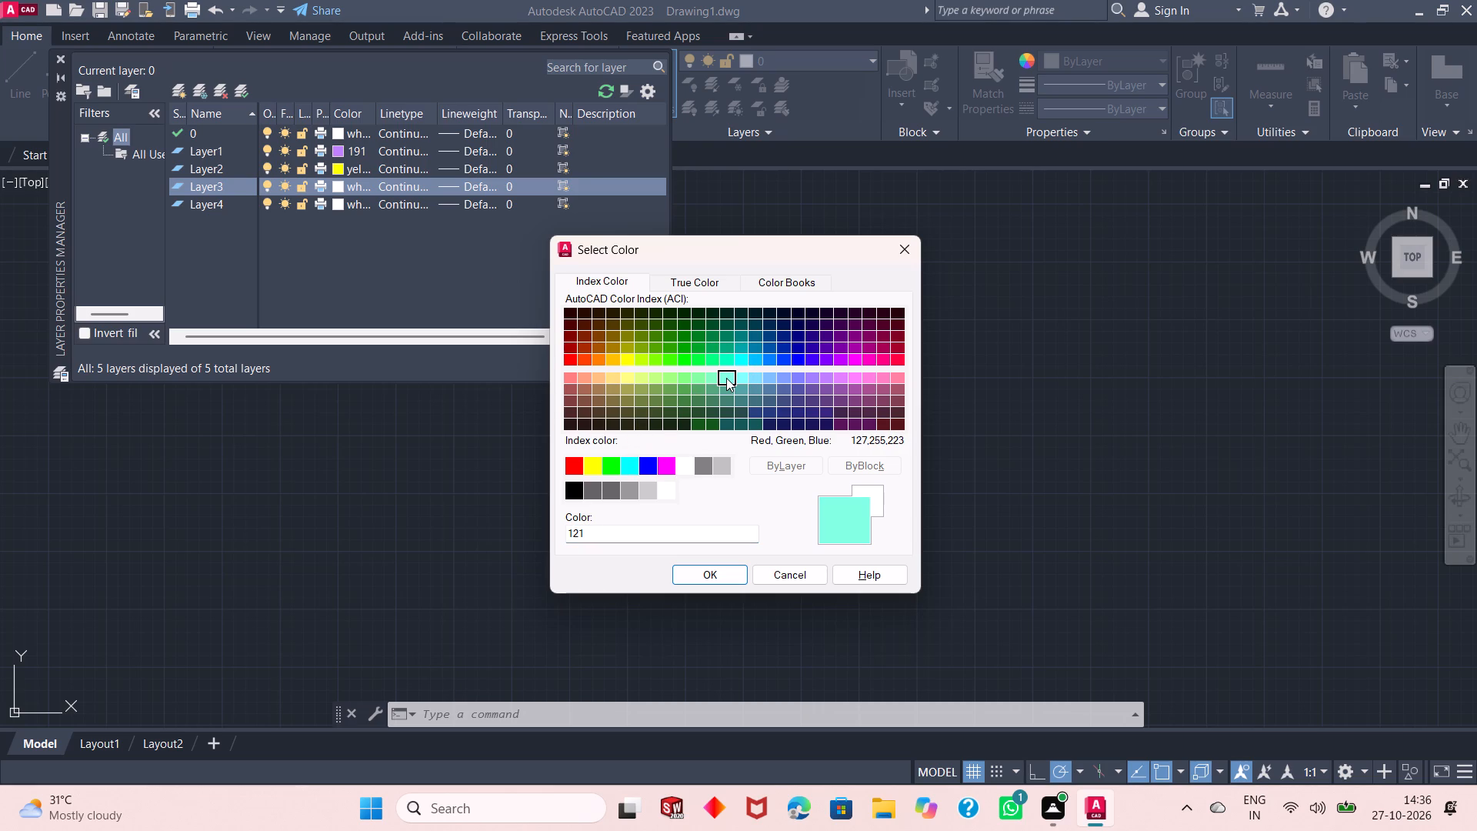
left_click(729, 573)
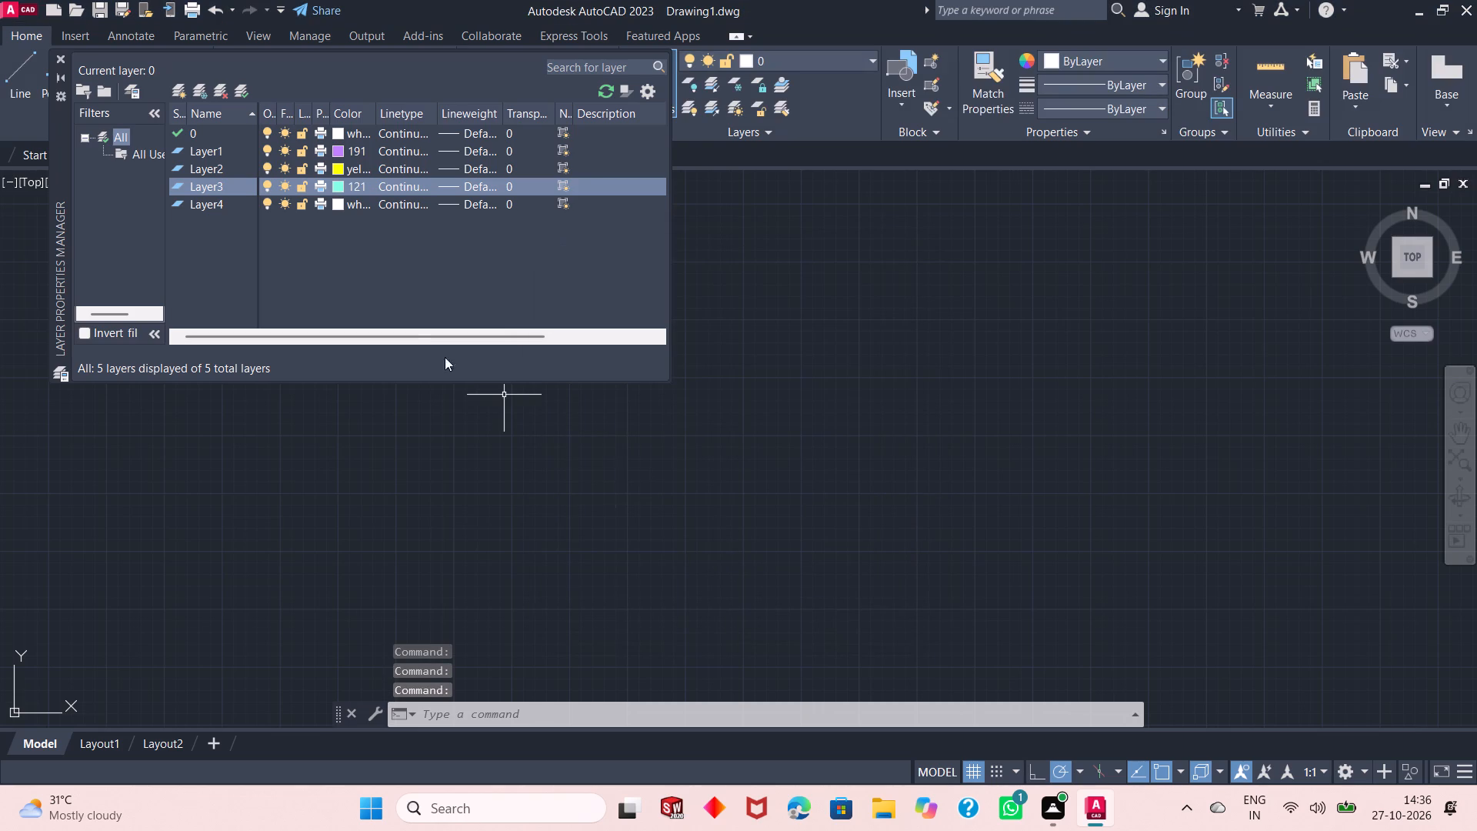
Set the colour of Layer4 to a pale beige true colour with RGB 217,219,184.
left_click(337, 207)
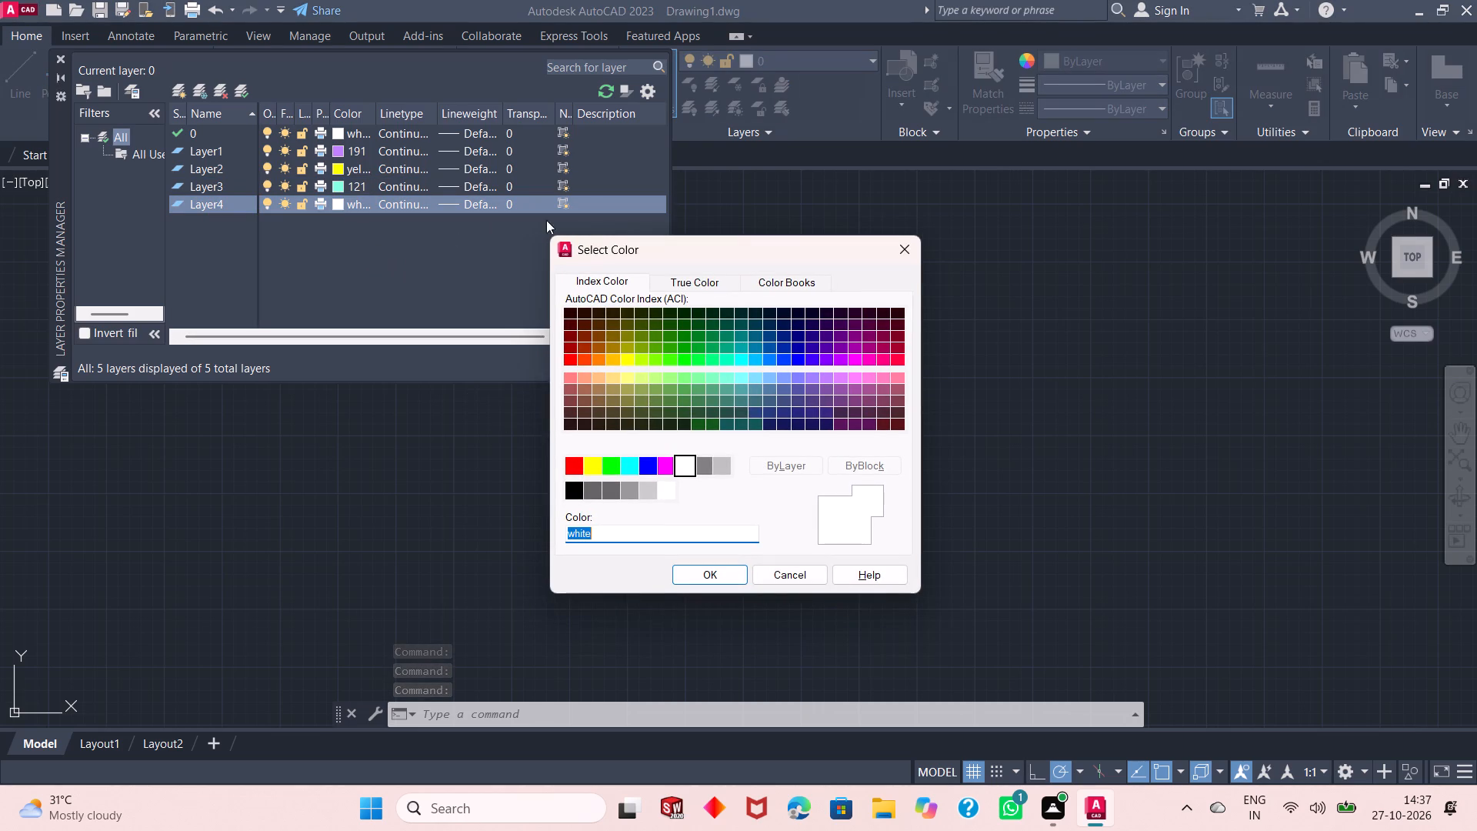
left_click(679, 285)
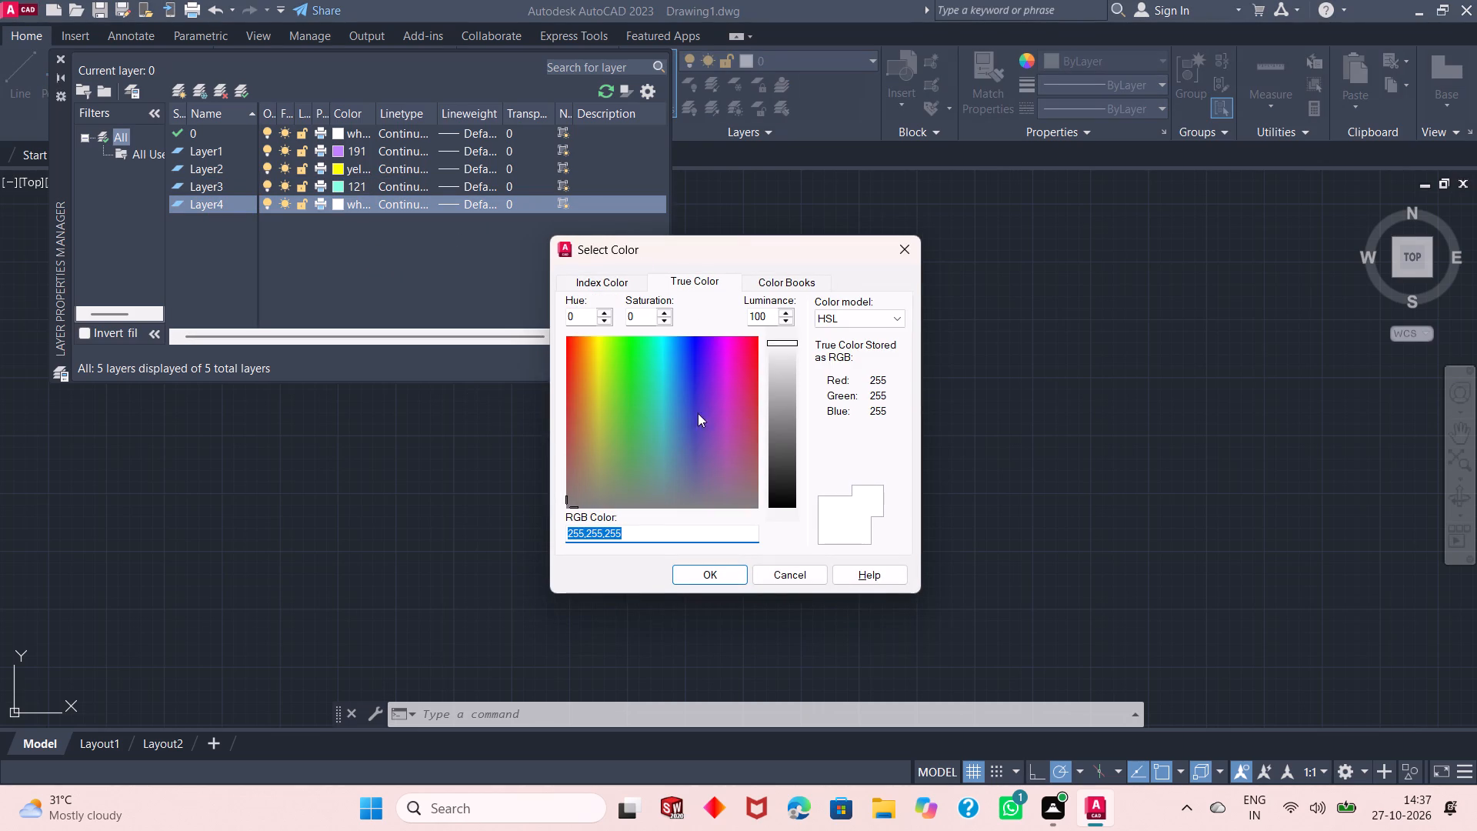
left_click(612, 462)
left_click(600, 452)
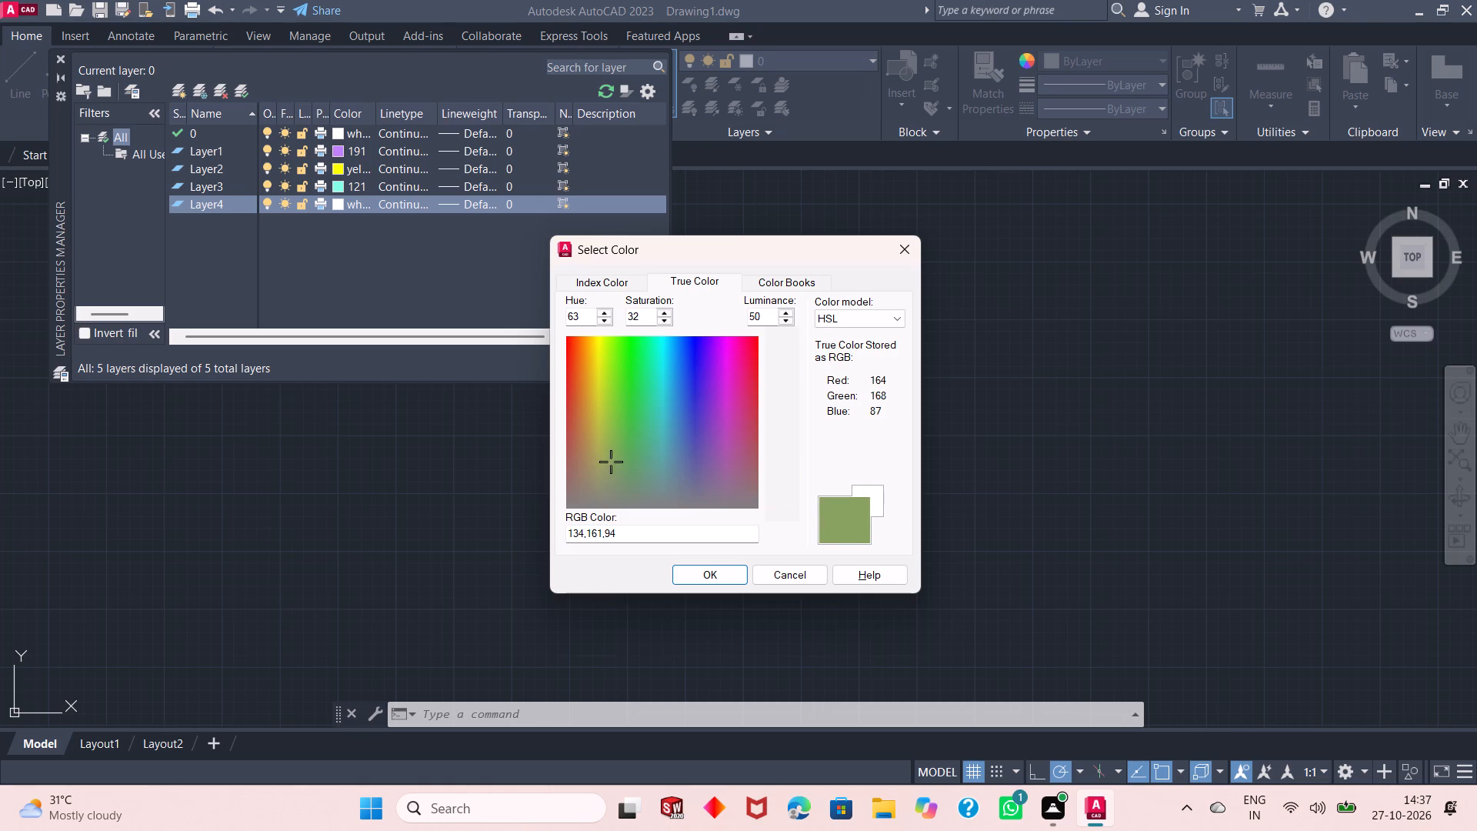
left_click(785, 388)
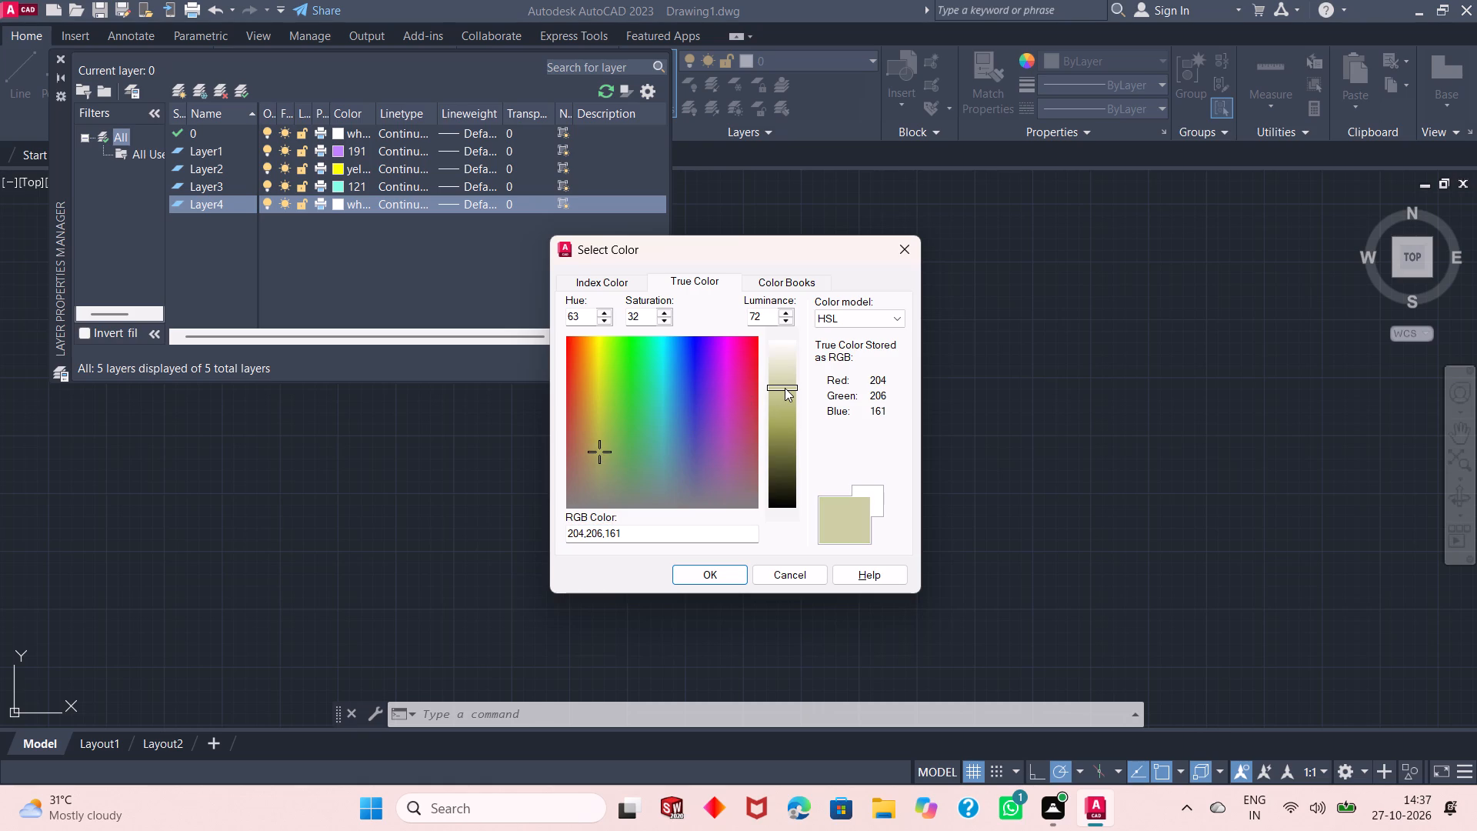
left_click(785, 376)
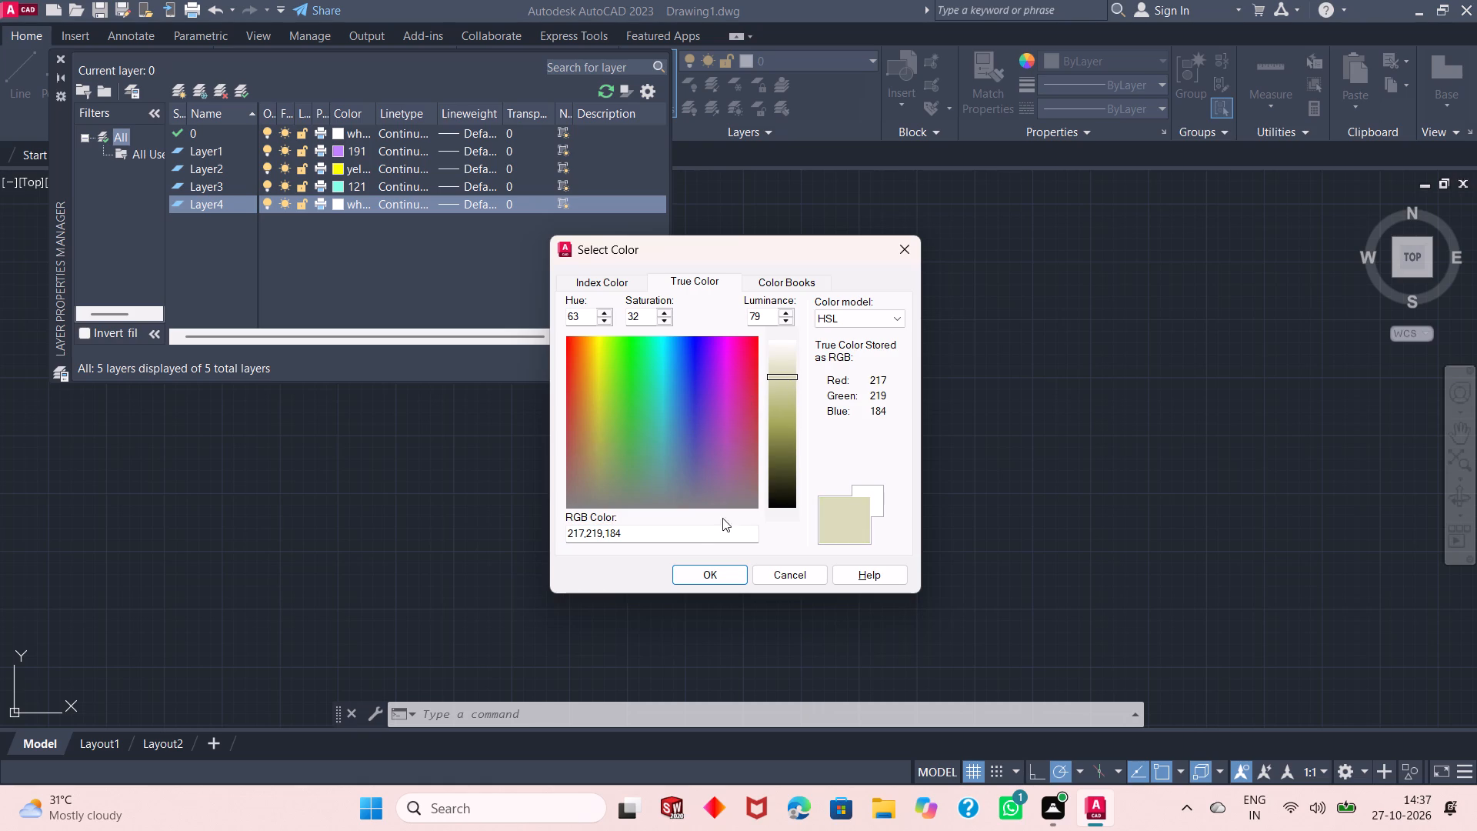
left_click(691, 570)
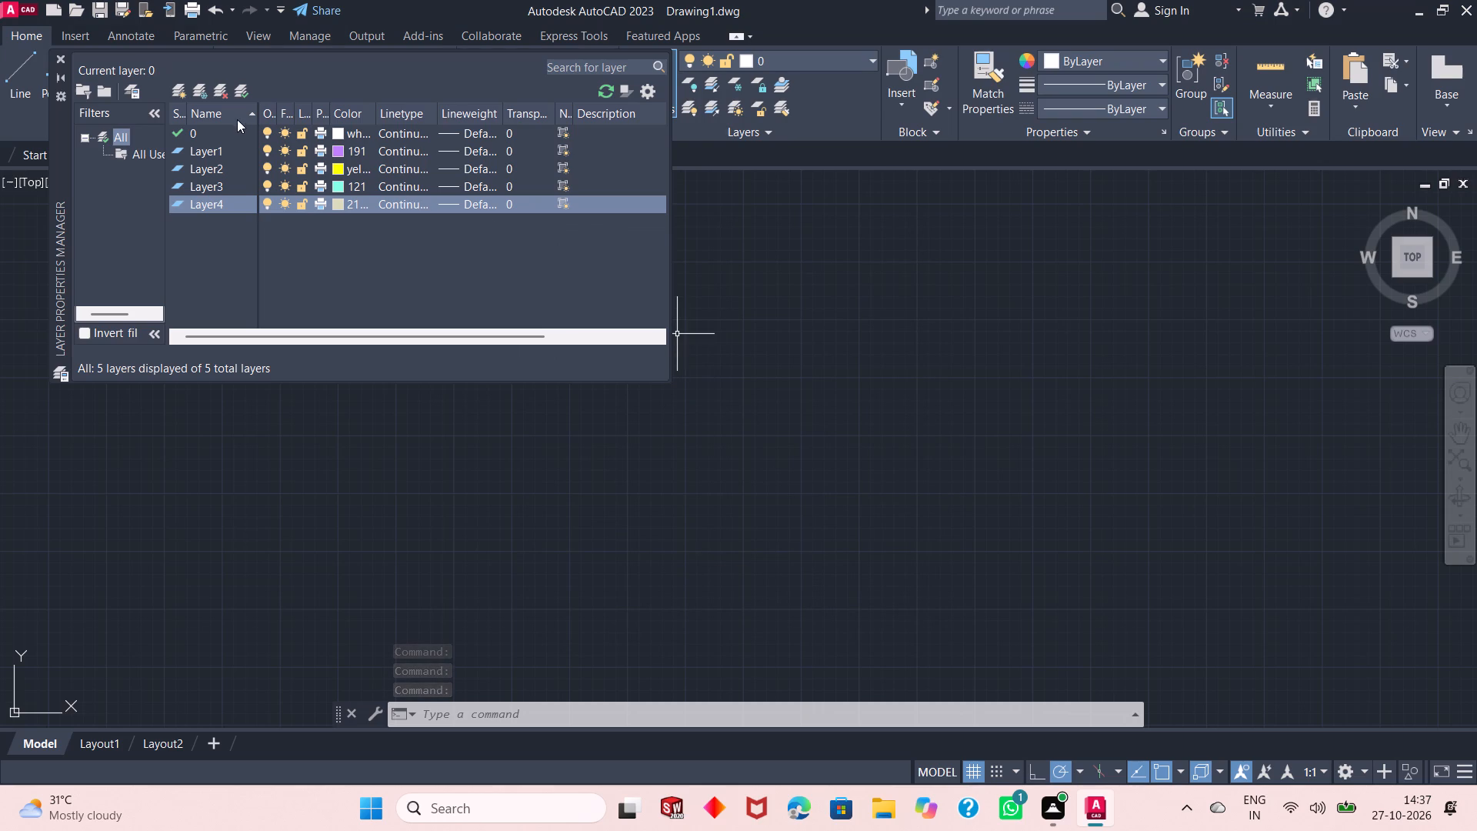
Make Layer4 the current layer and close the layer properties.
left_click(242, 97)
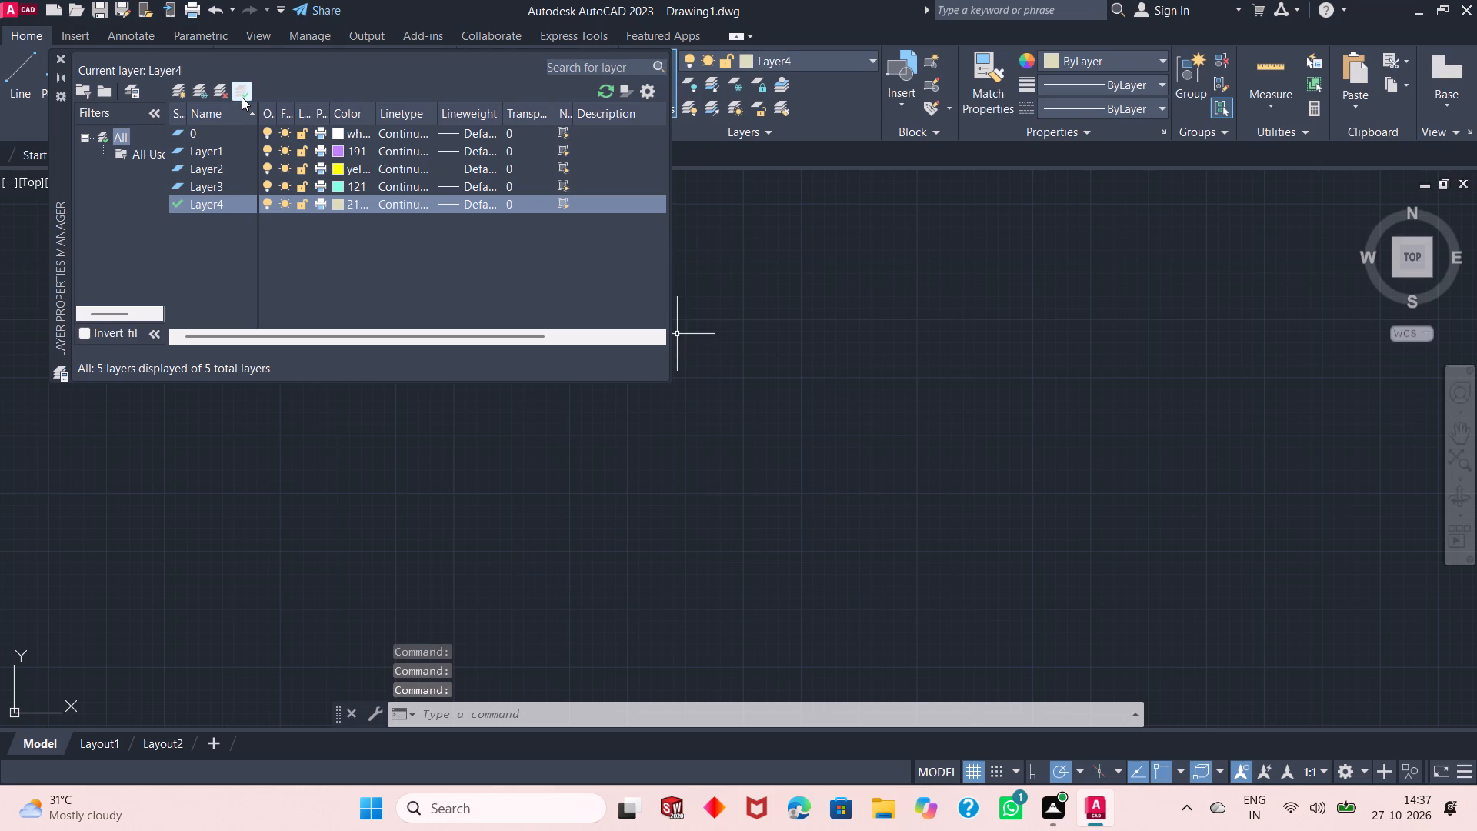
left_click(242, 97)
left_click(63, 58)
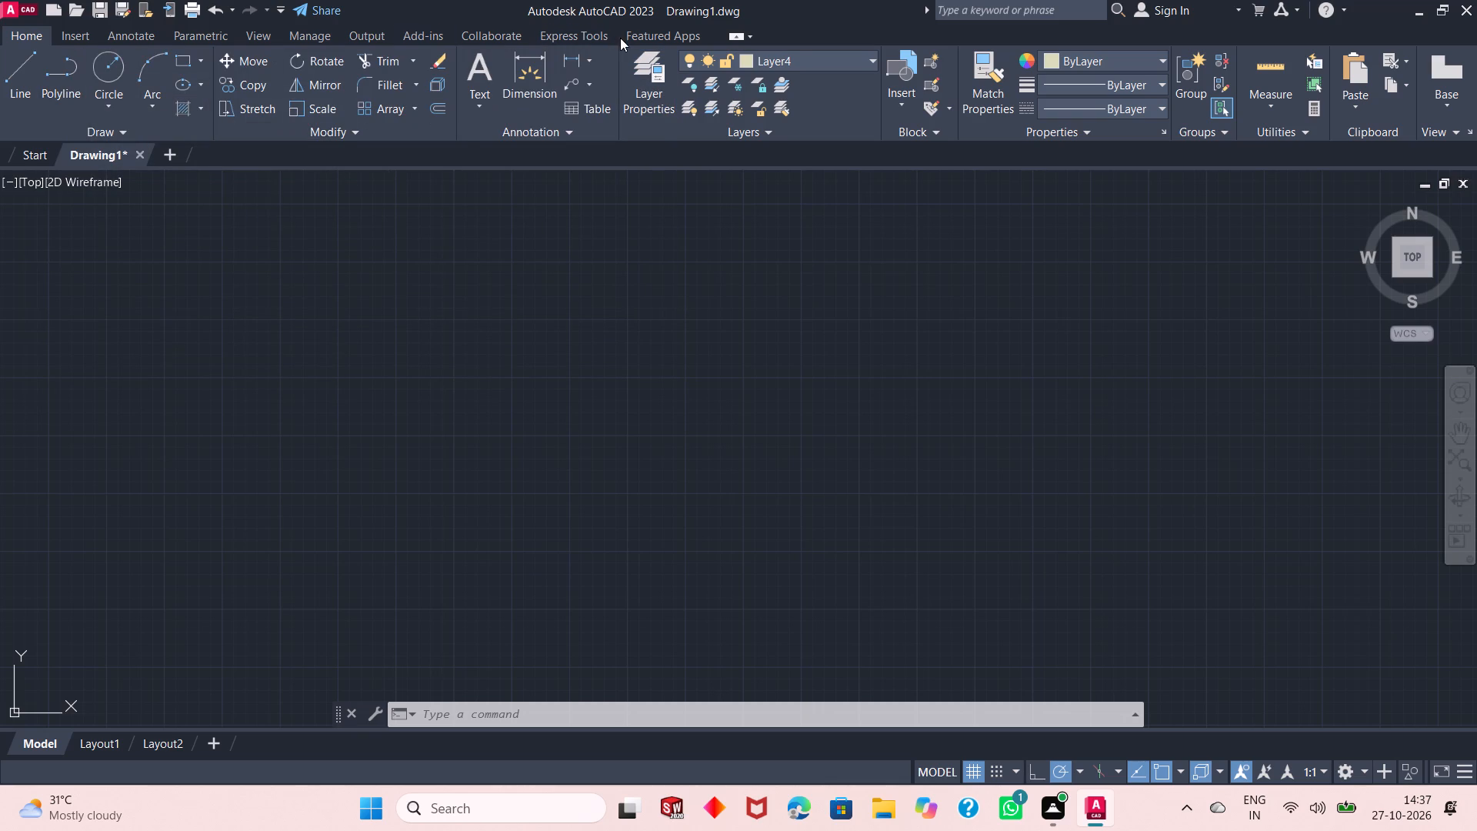
Make Layer1 the current layer.
left_click(797, 57)
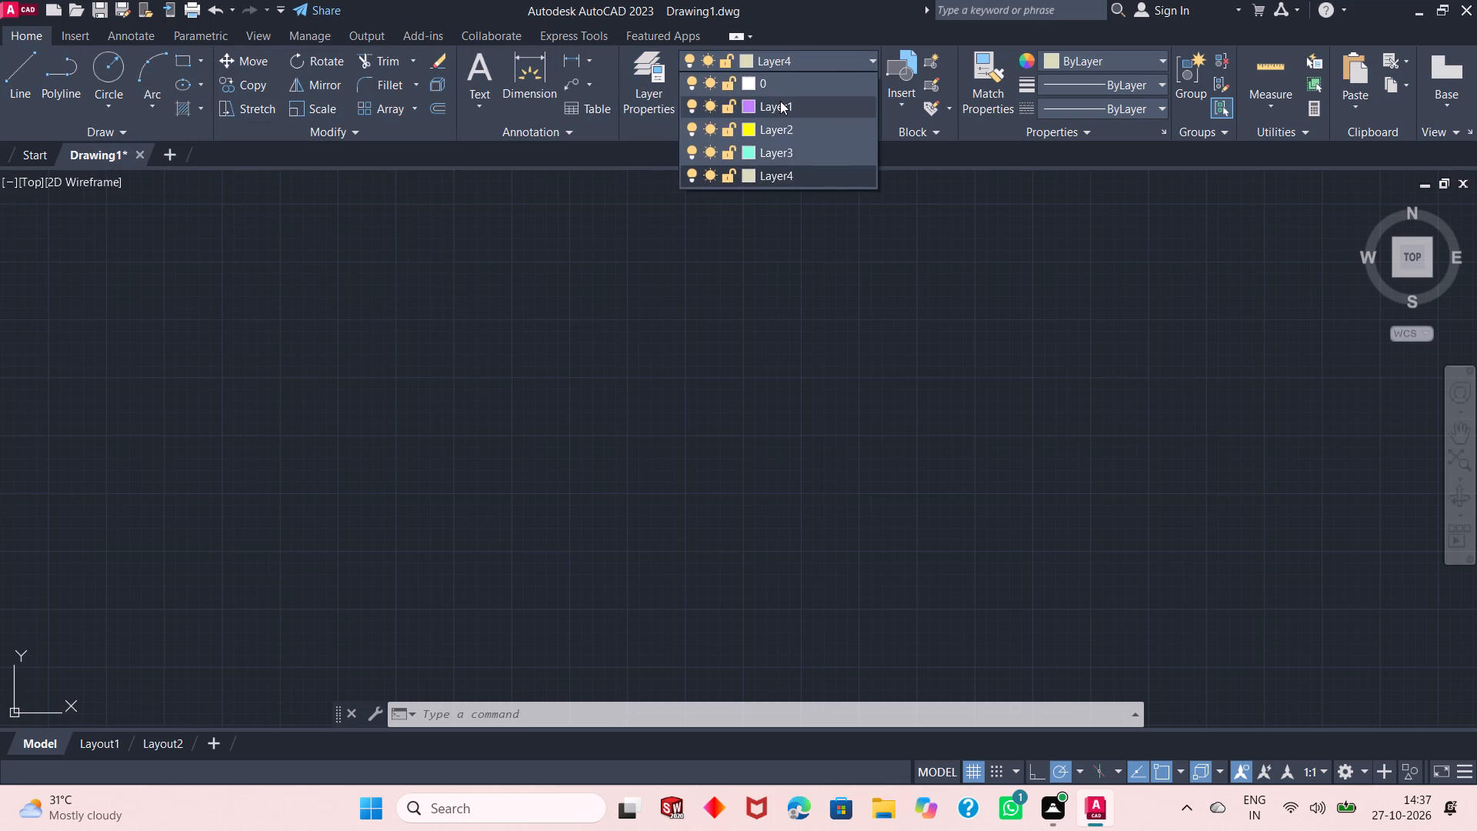
left_click(780, 101)
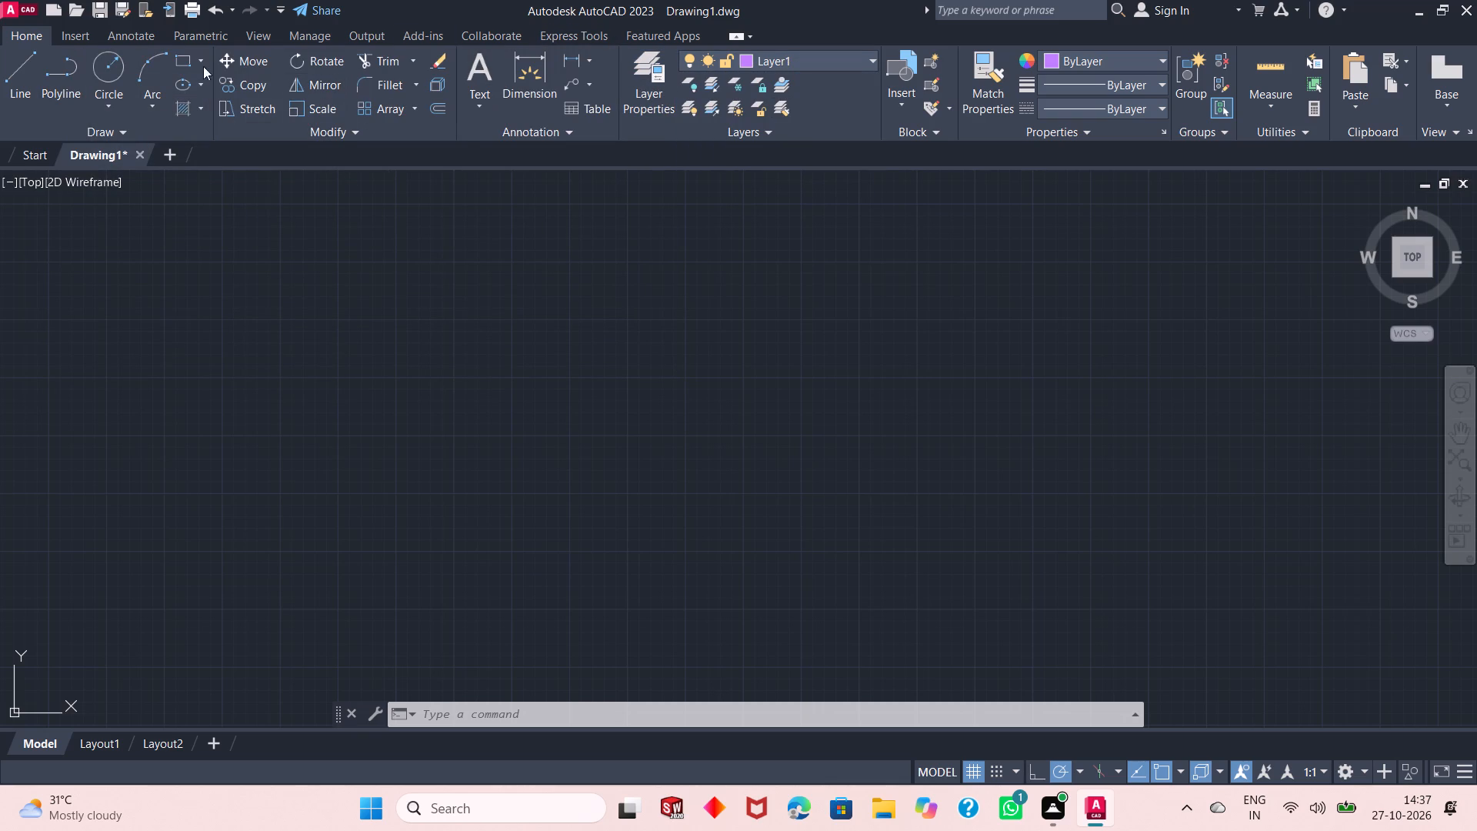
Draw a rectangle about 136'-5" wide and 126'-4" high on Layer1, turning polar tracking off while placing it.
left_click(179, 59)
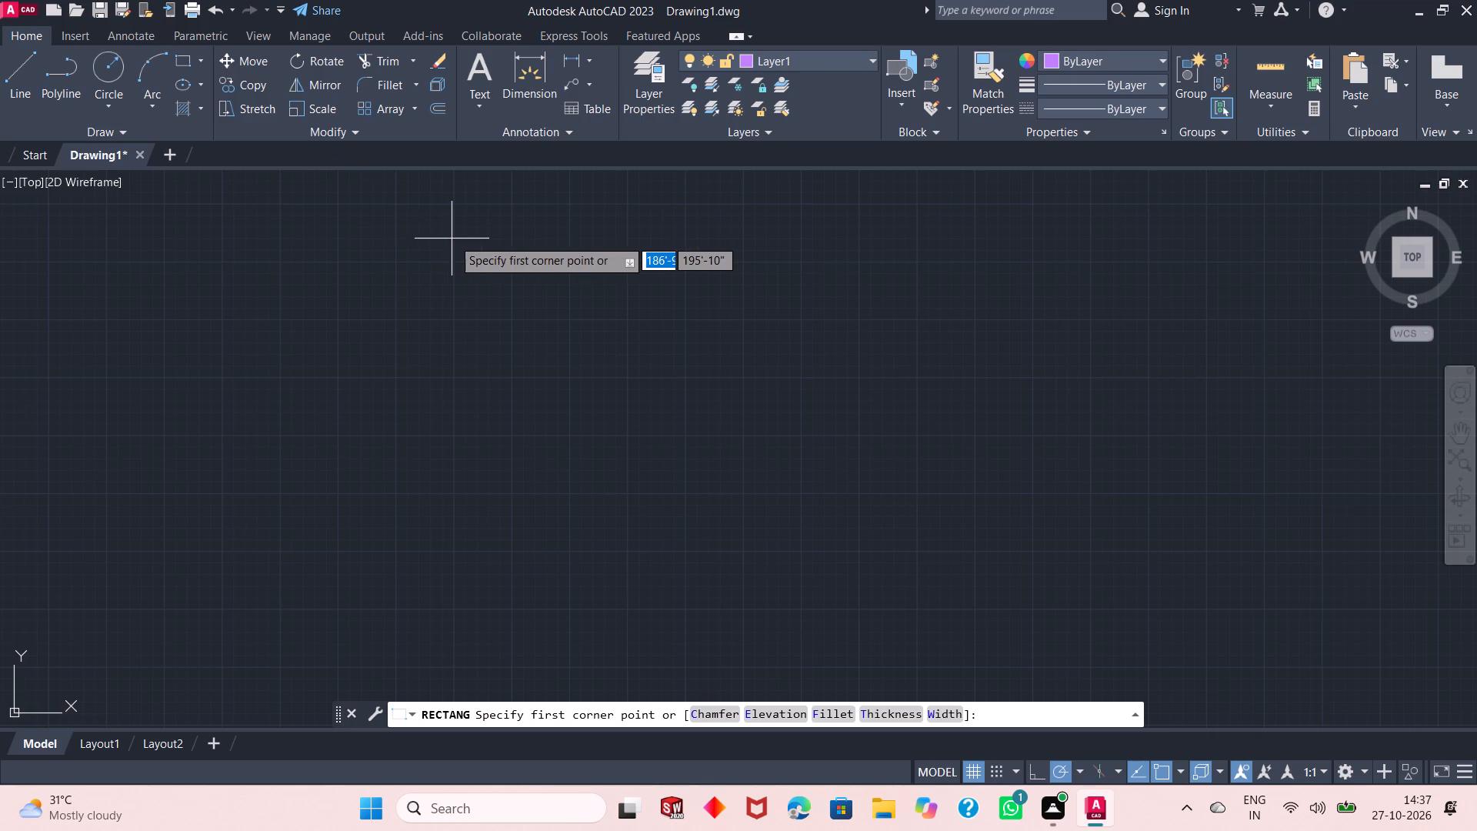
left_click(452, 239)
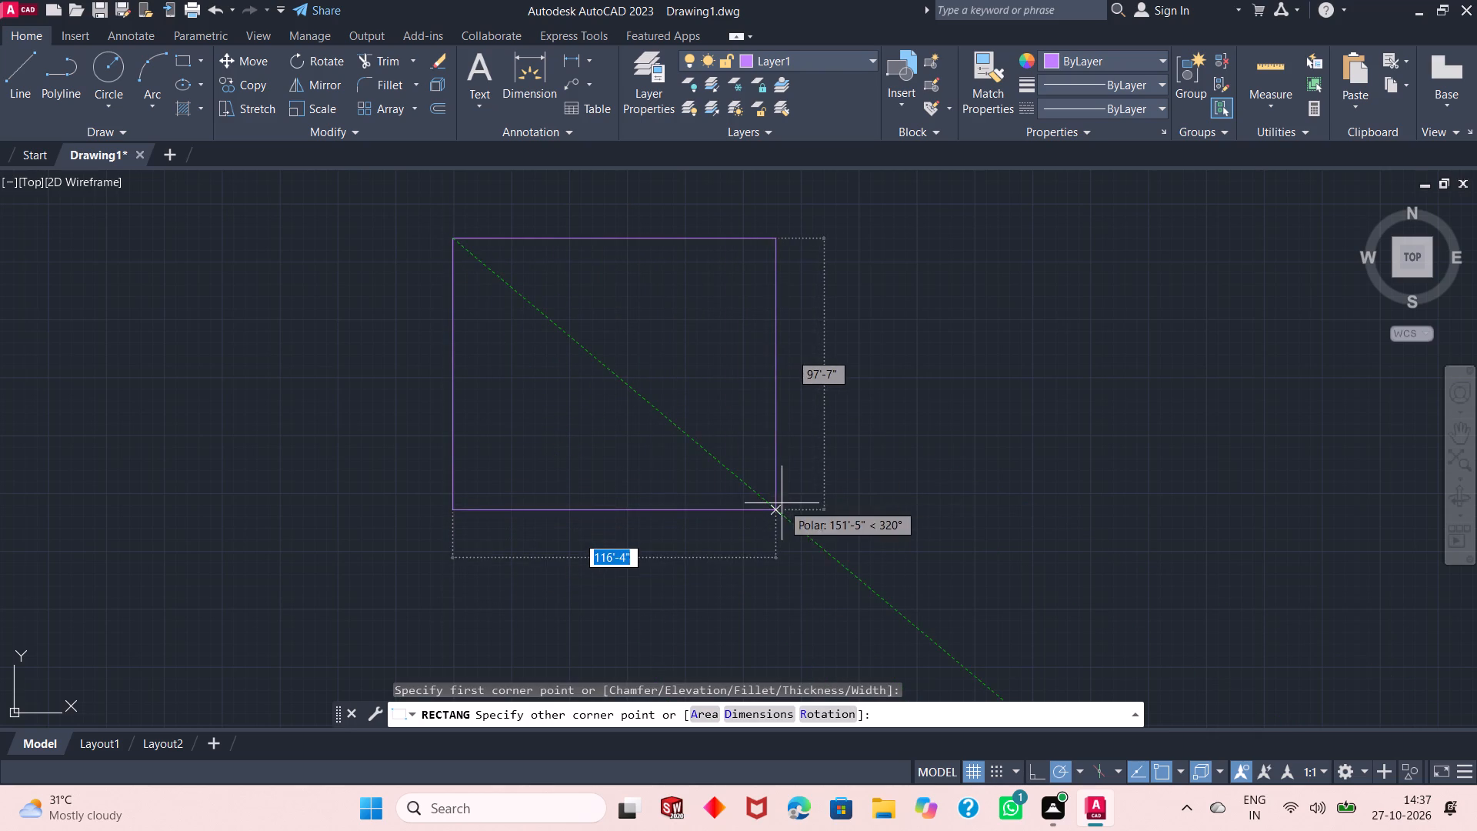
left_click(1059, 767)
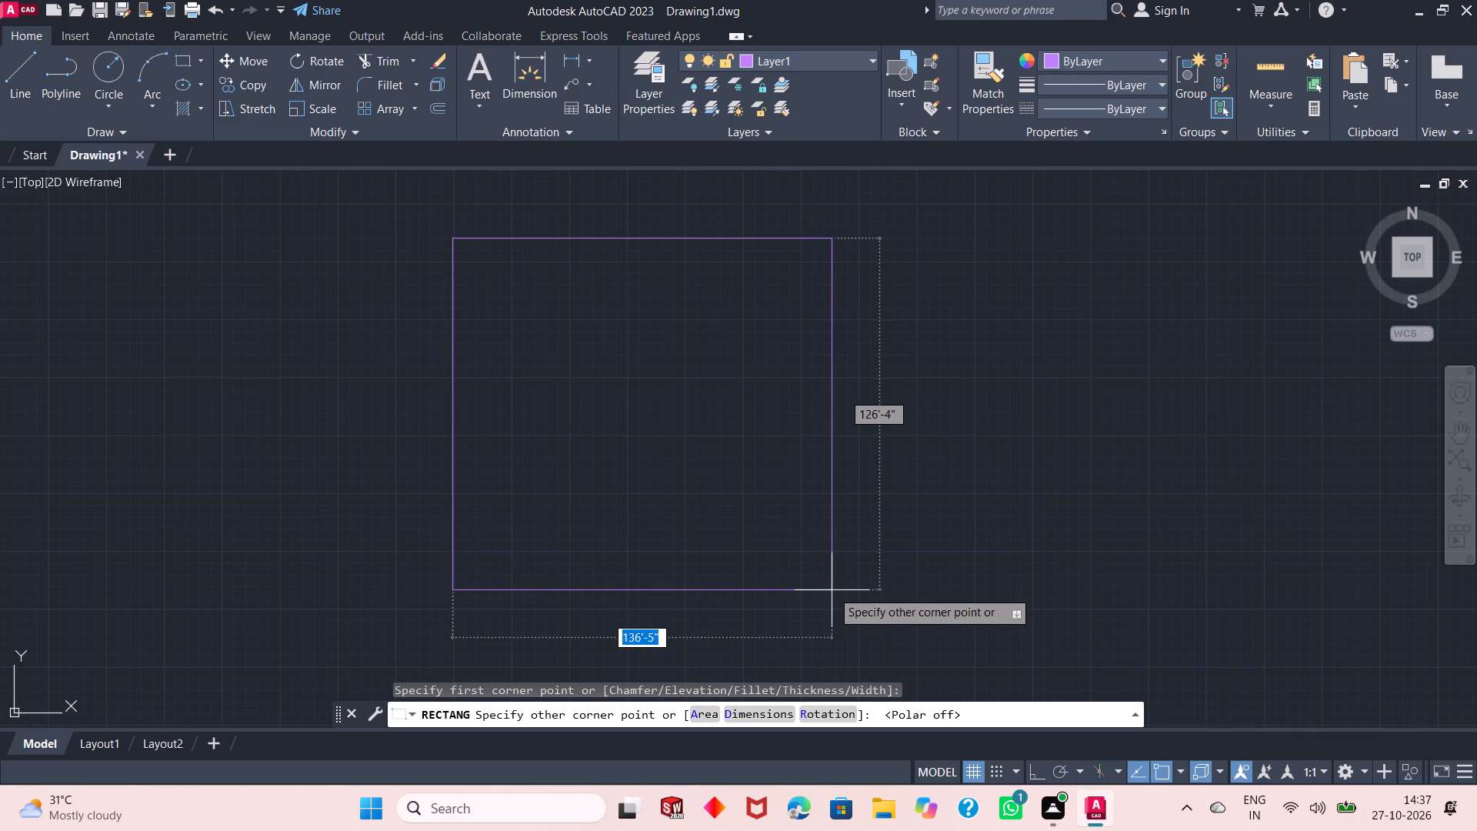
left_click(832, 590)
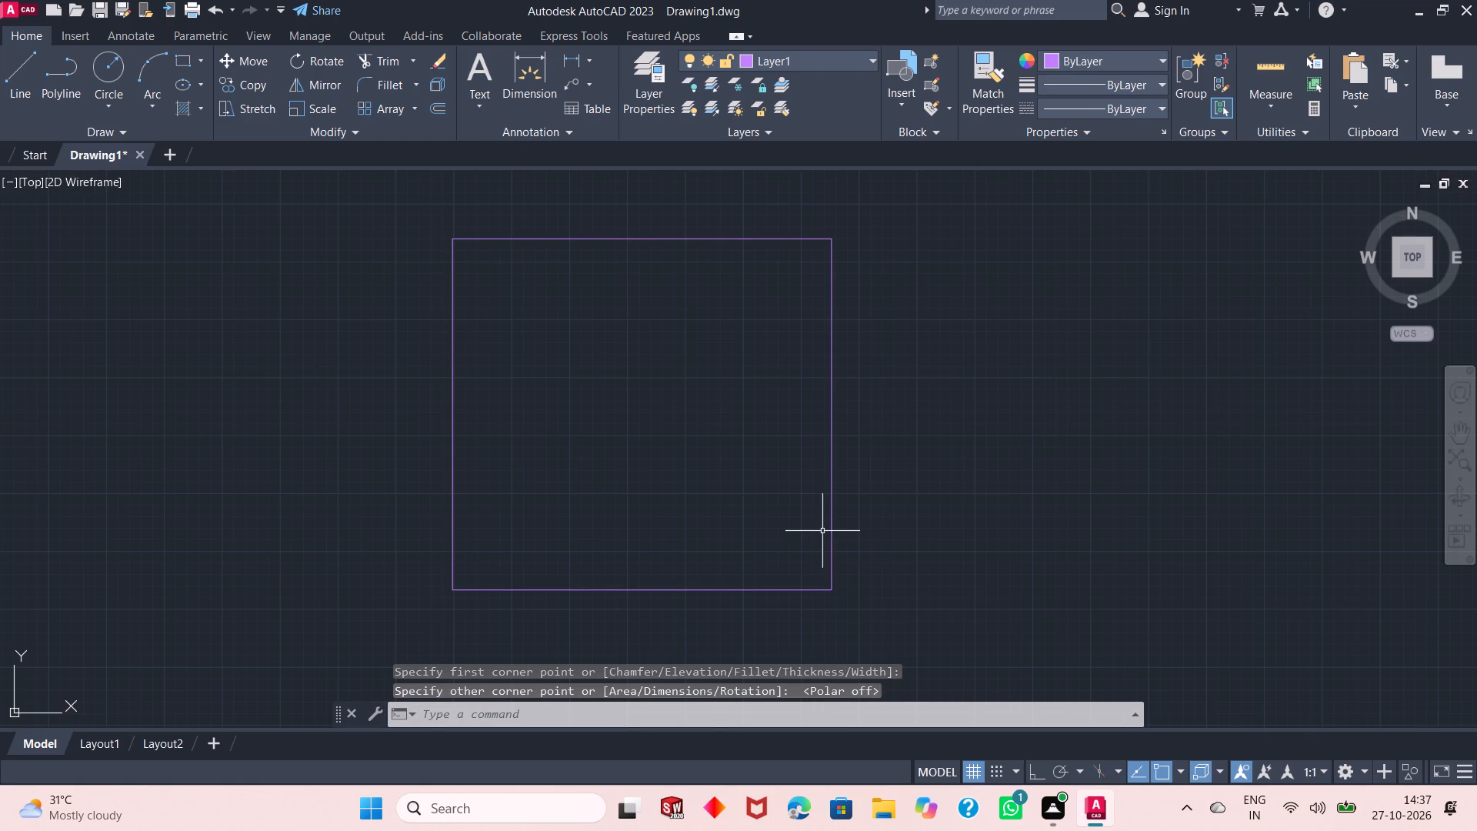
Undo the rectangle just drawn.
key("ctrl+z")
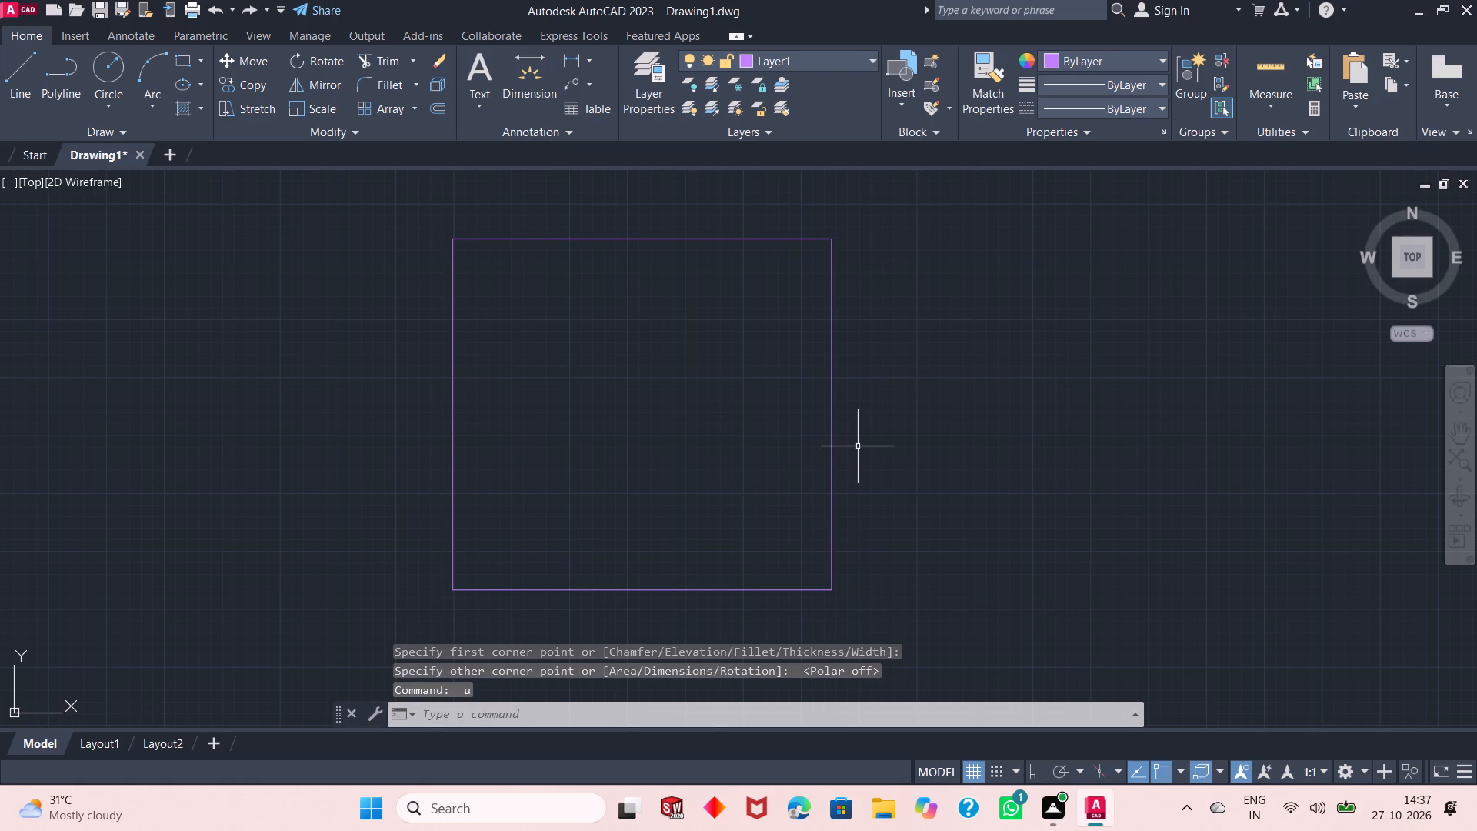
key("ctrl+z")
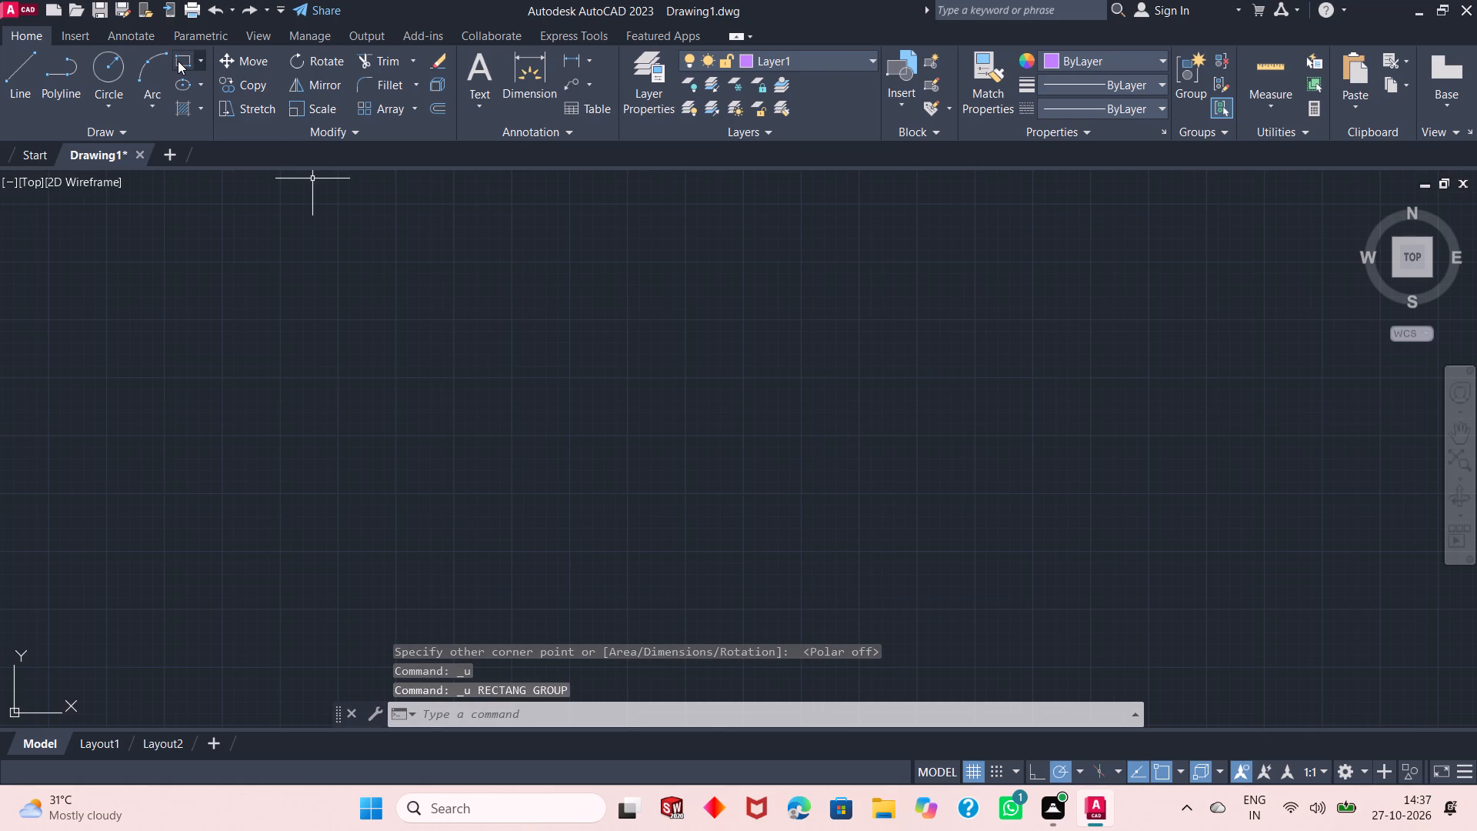
Draw a rectangle 30' wide and 50' high on Layer1, with polar tracking turned off.
left_click(178, 61)
left_click(543, 252)
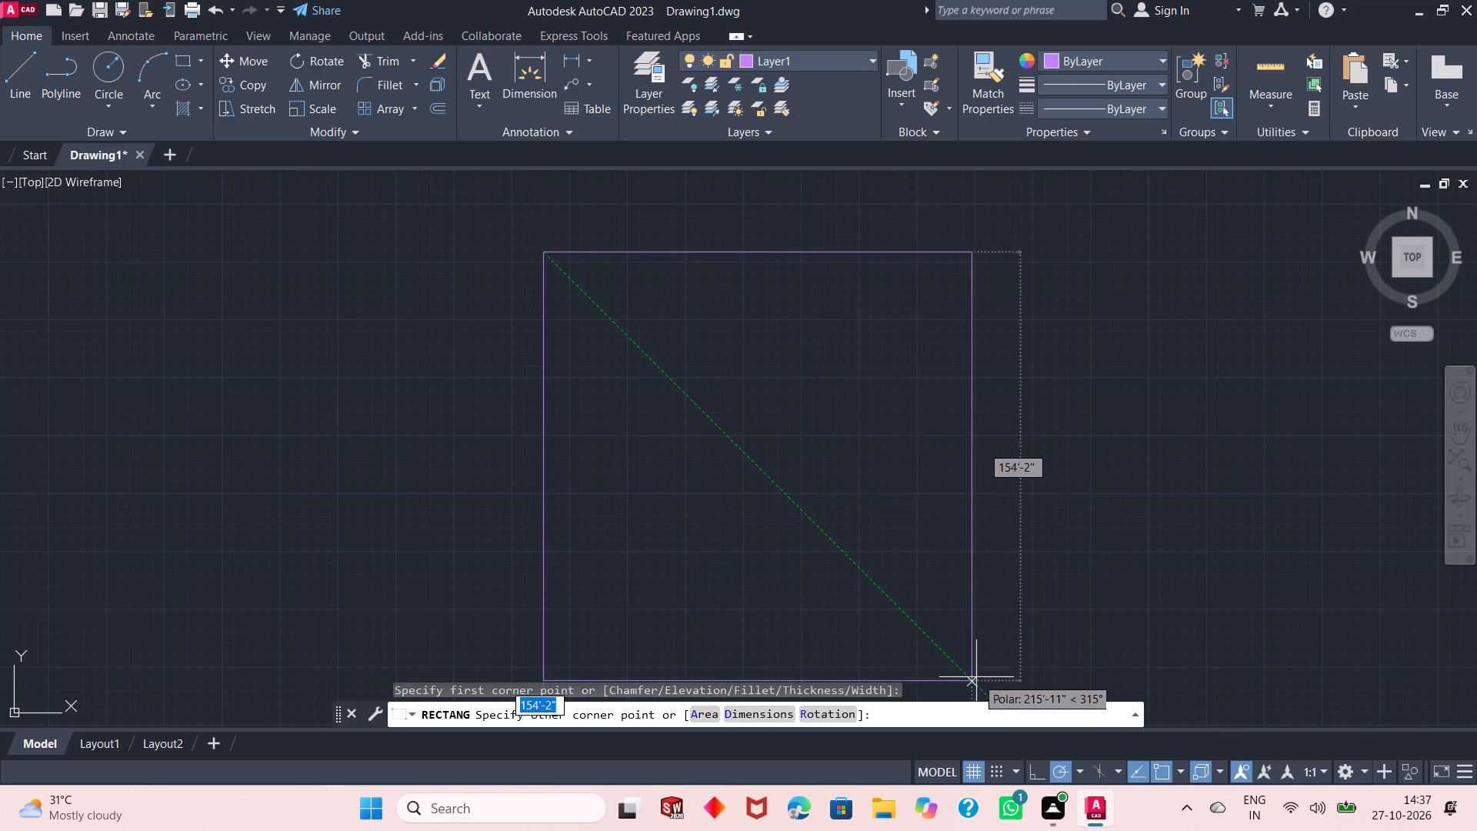
left_click(1055, 769)
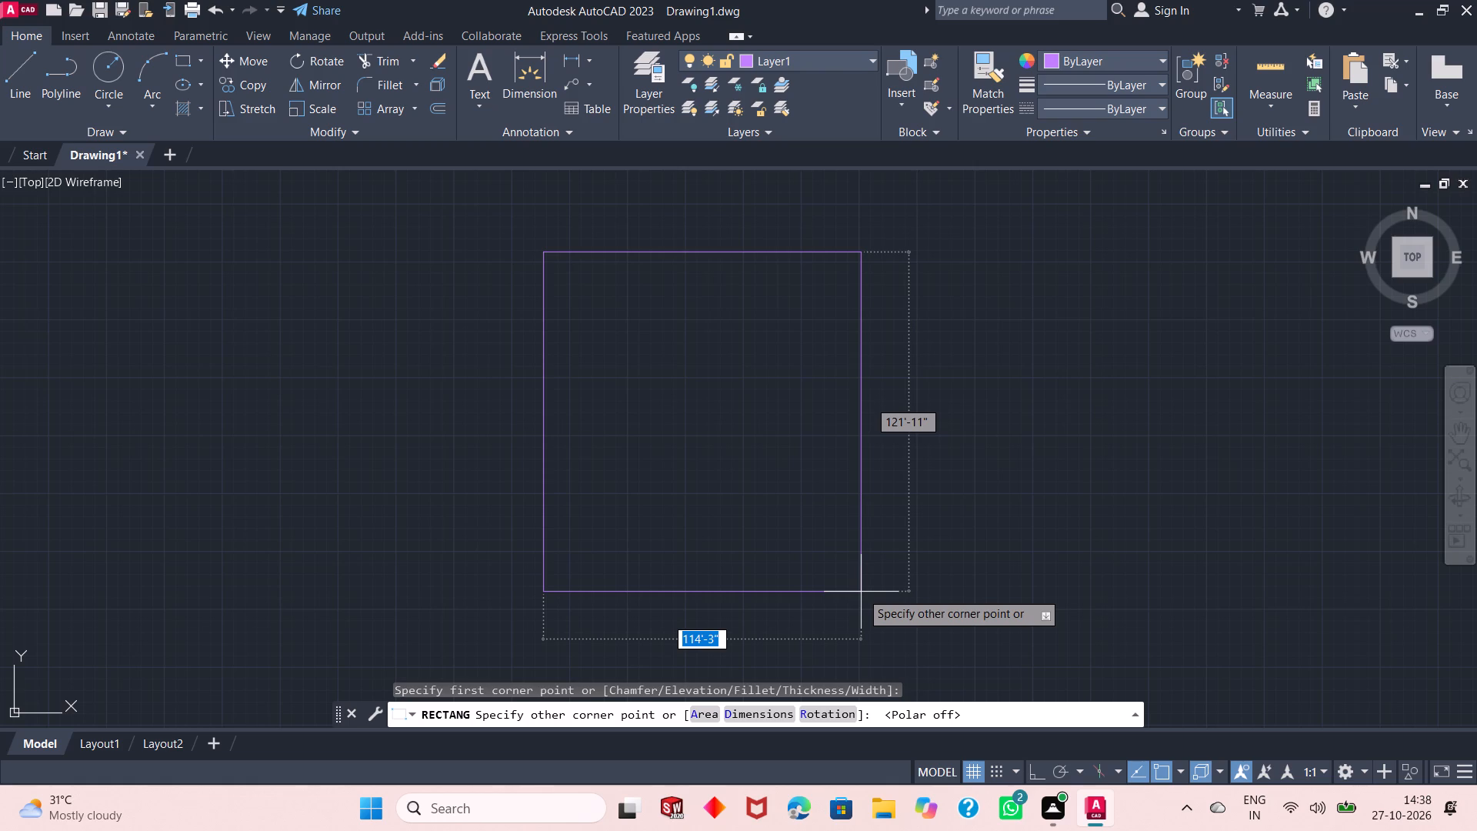
type("30'")
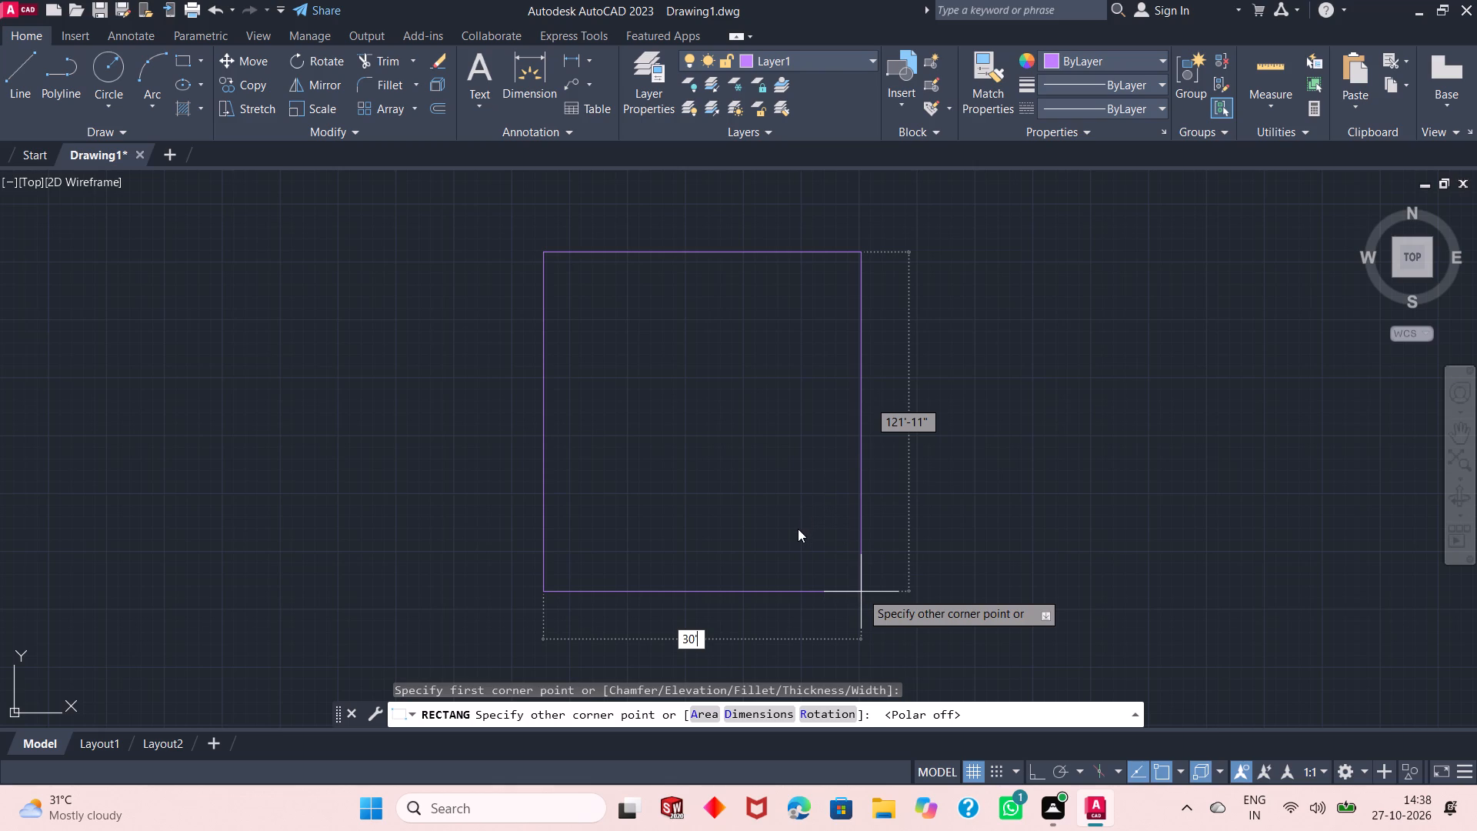
key("Tab")
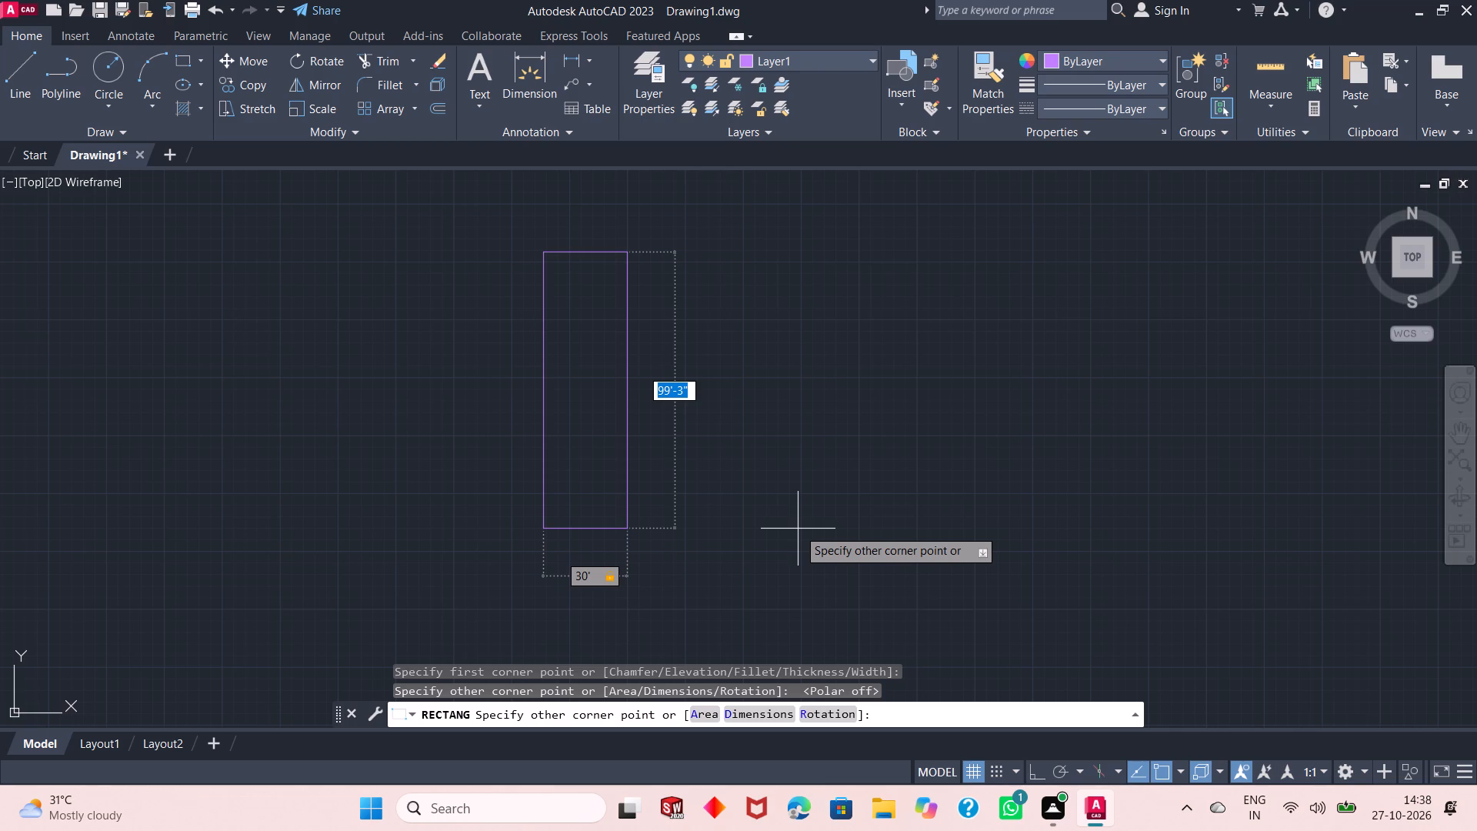
type("50'")
key("Return")
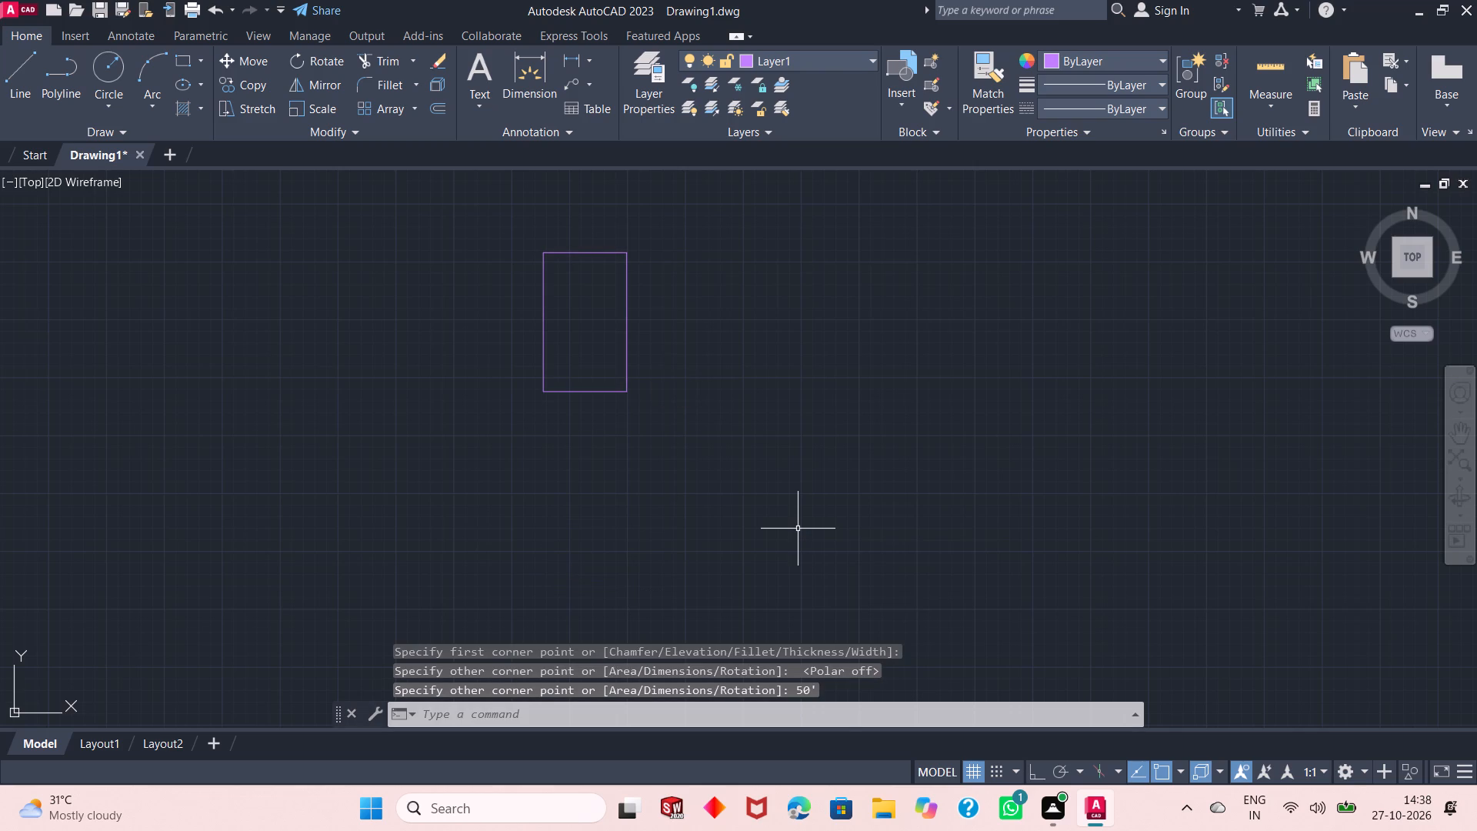
Offset the 30' by 50' rectangle 1' inward to form the inner wall outline.
scroll(539, 238, "down", 2, "ctrl")
scroll(539, 238, "up", 4, "ctrl")
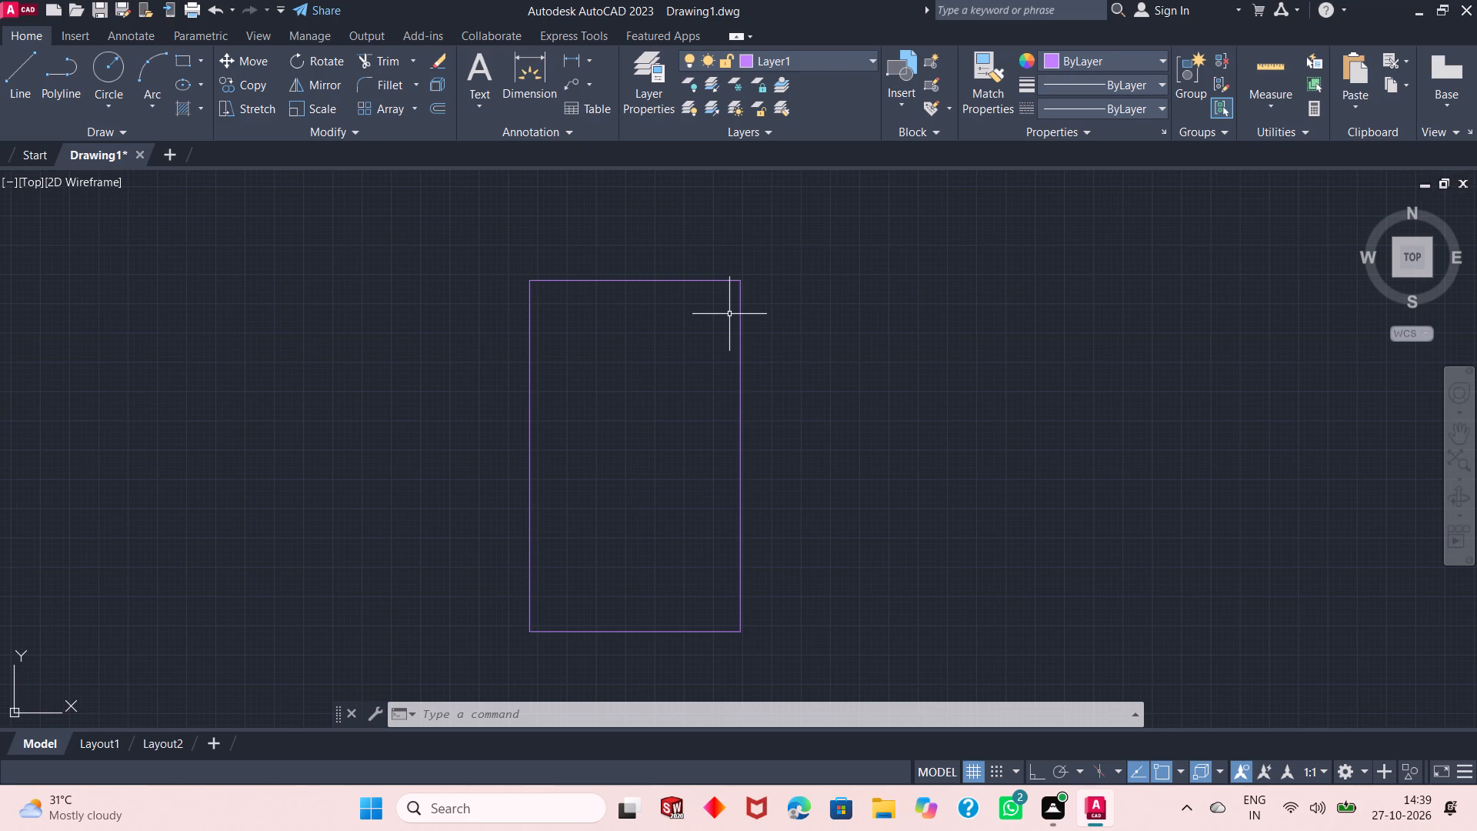
key("Escape")
key("Escape")
key("Escape")
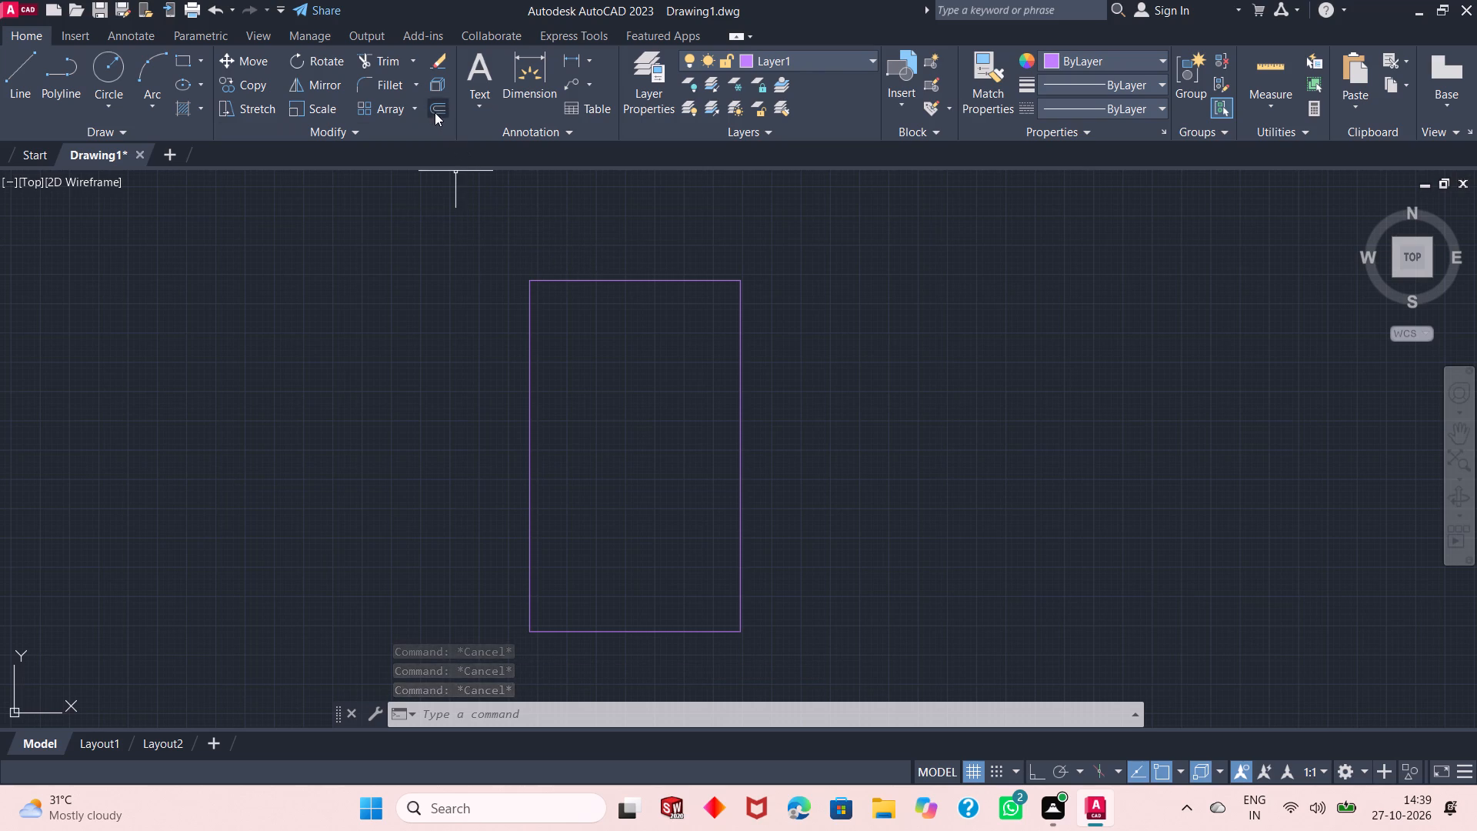
left_click(435, 112)
right_click(431, 244)
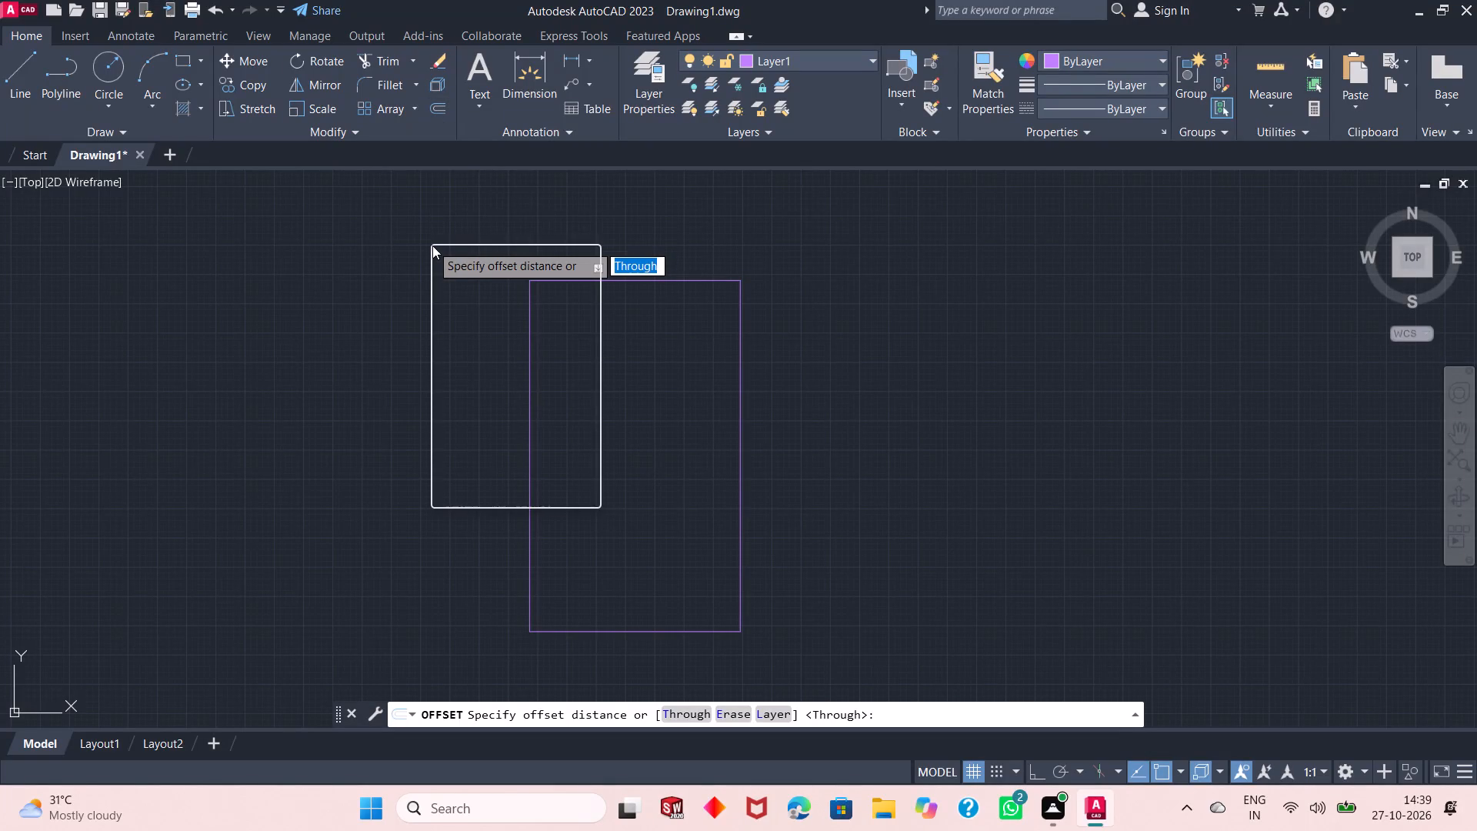
left_click(465, 260)
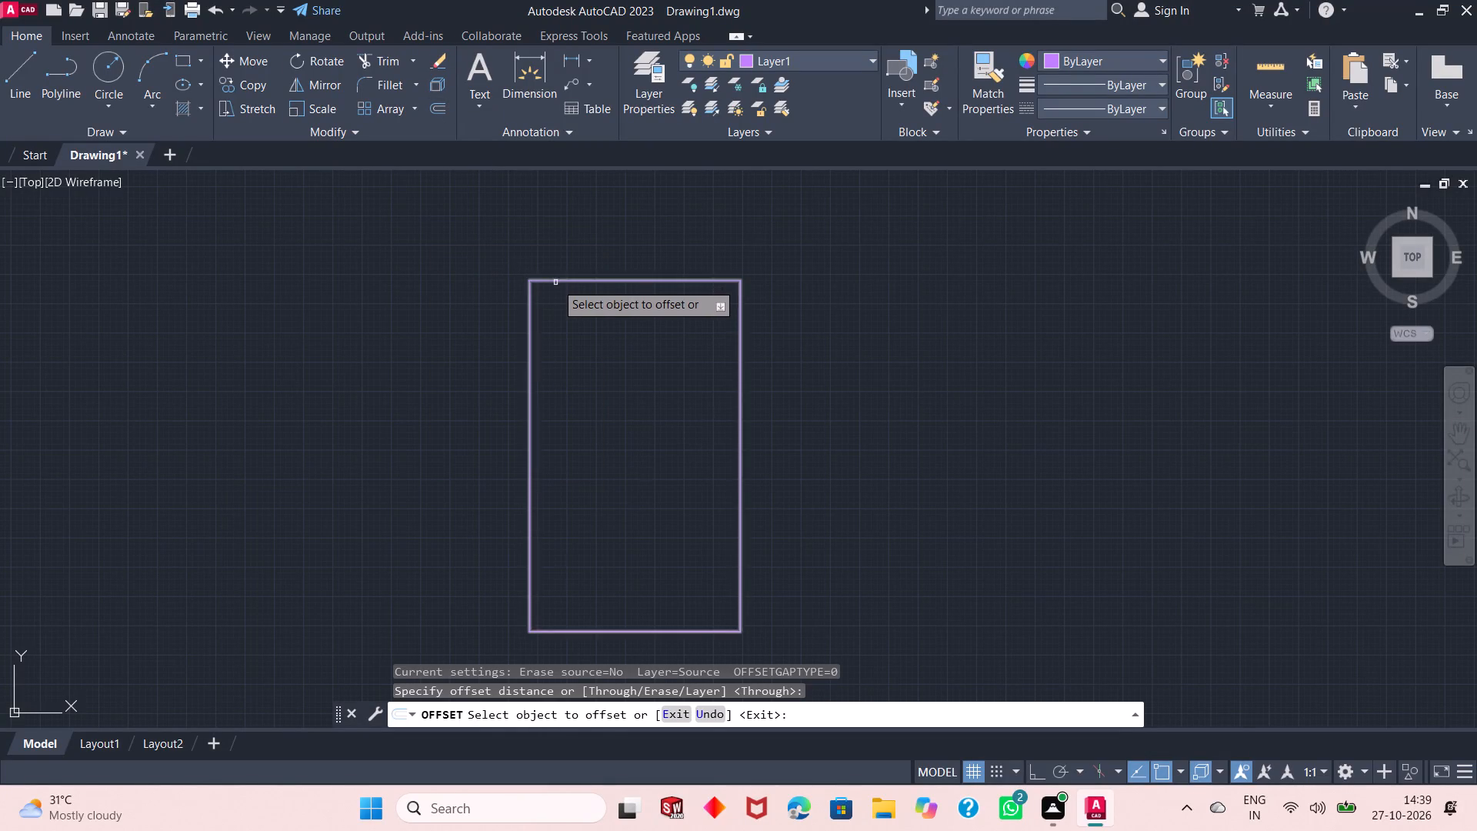
left_click_drag(555, 282, 572, 298)
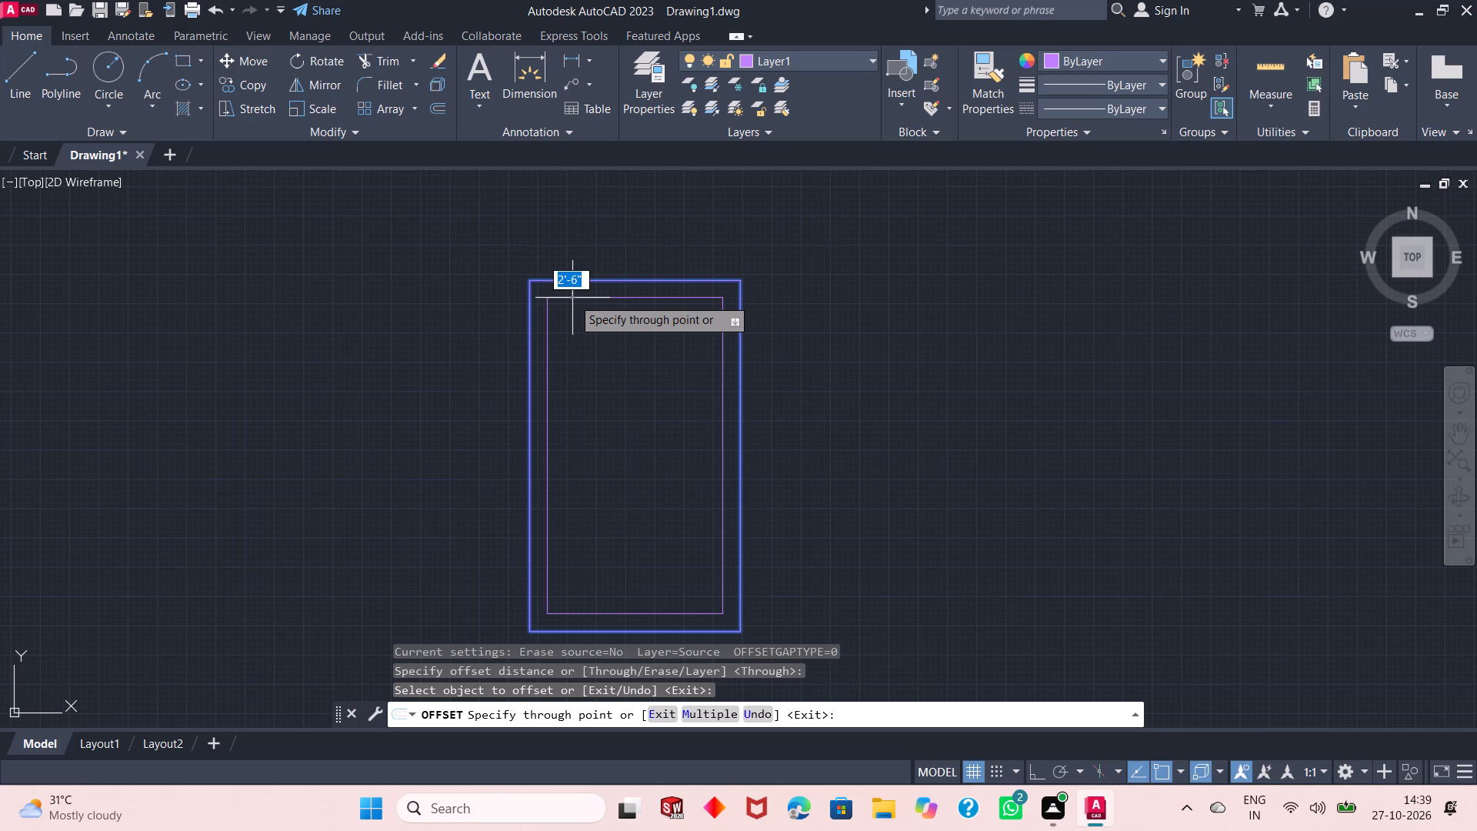
key("1")
key("apostrophe")
key("Return")
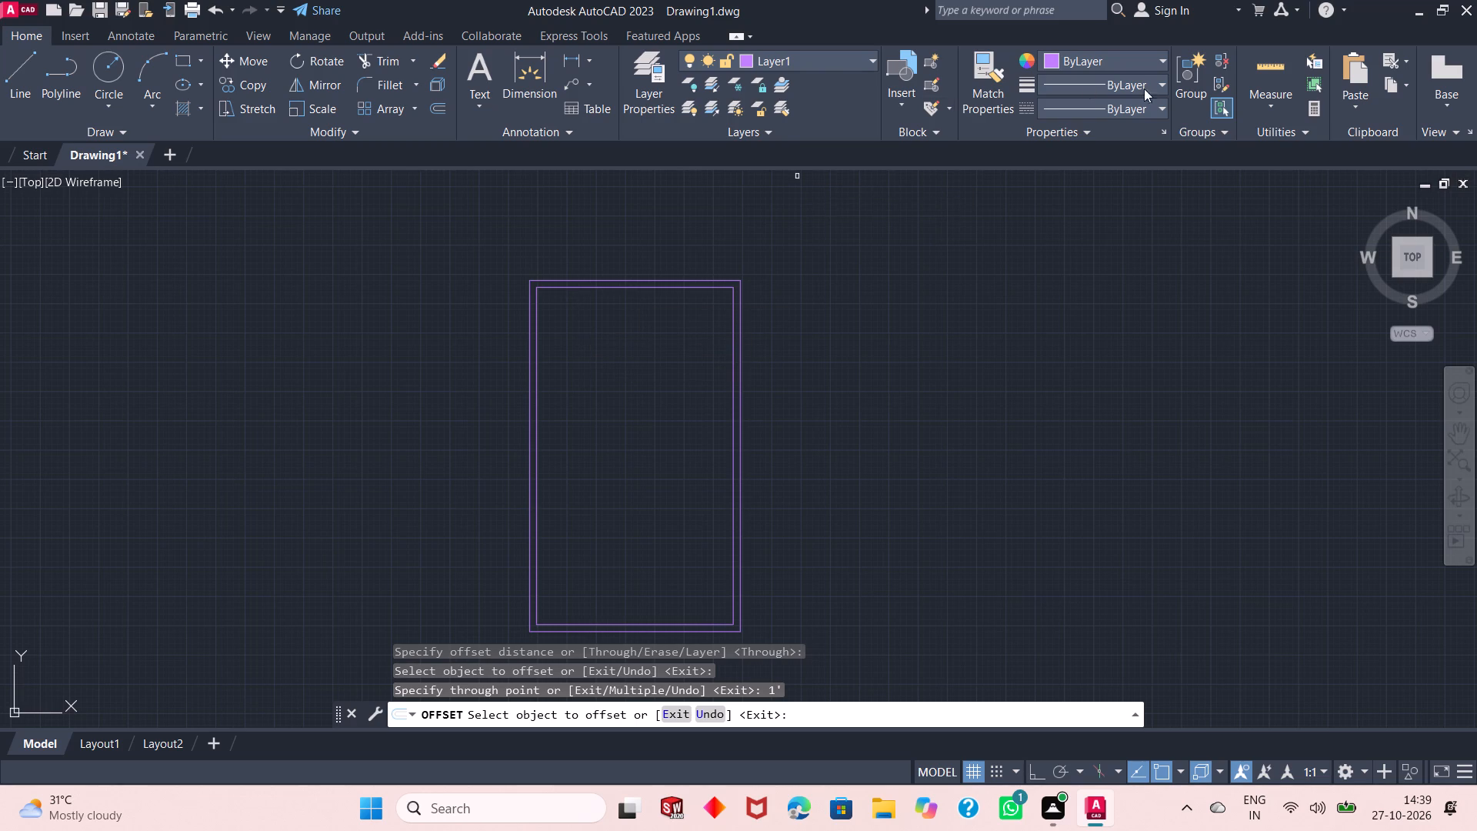
Measure the width and height of the inner rectangle with quick measure.
left_click(1295, 78)
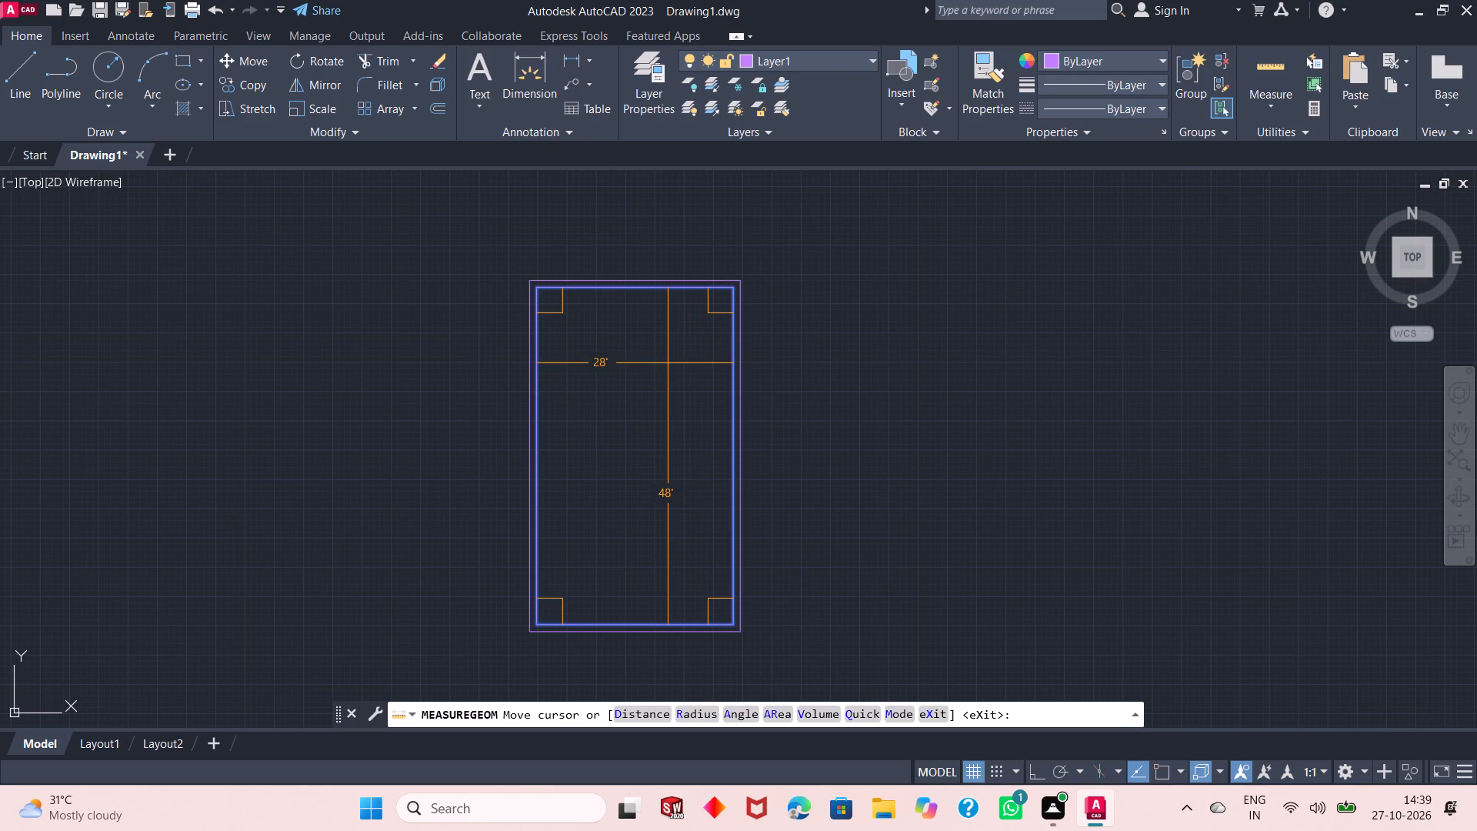
key("Escape")
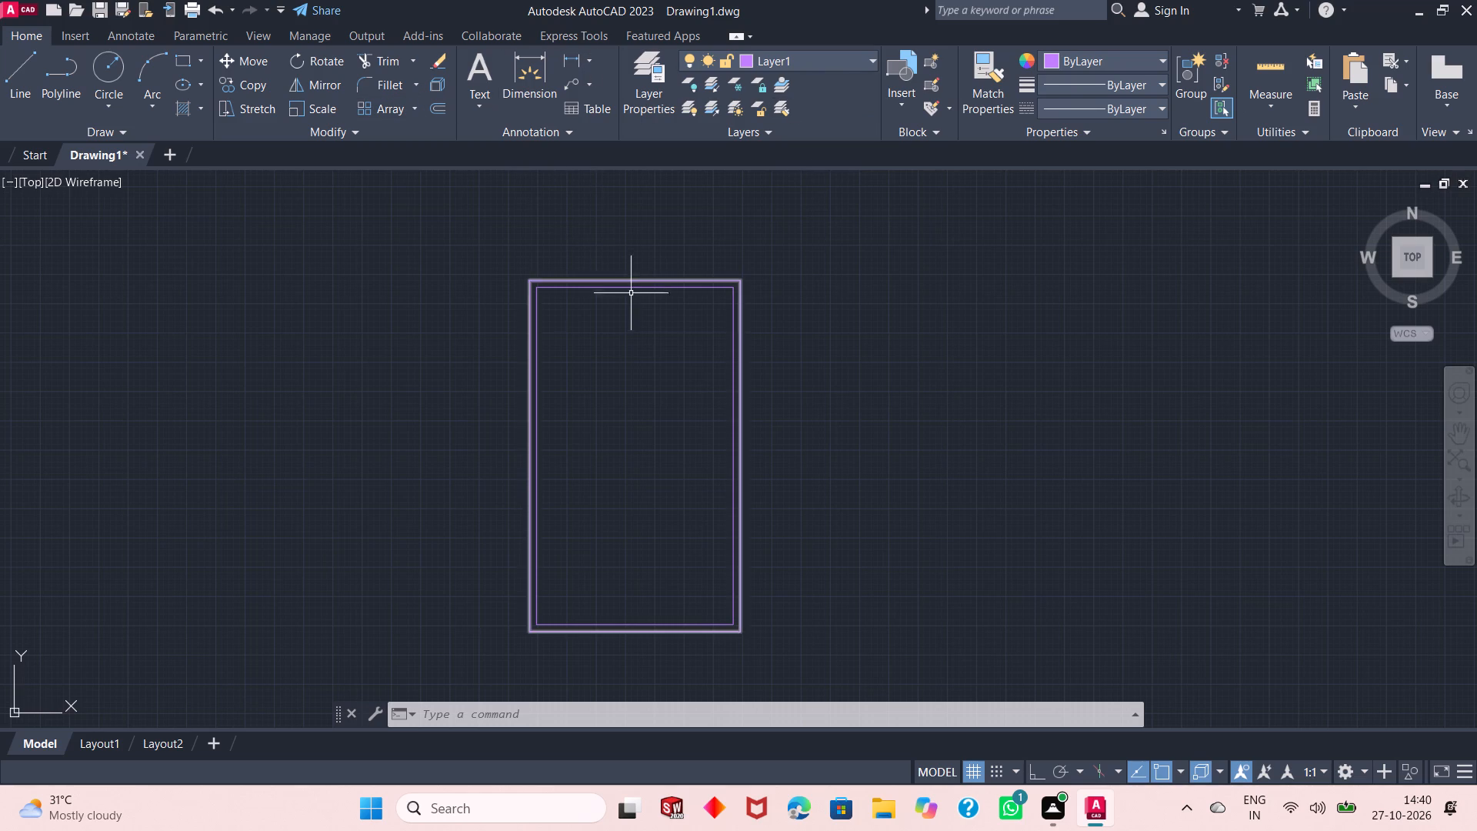
Explode the inner rectangle into separate lines.
left_click(603, 289)
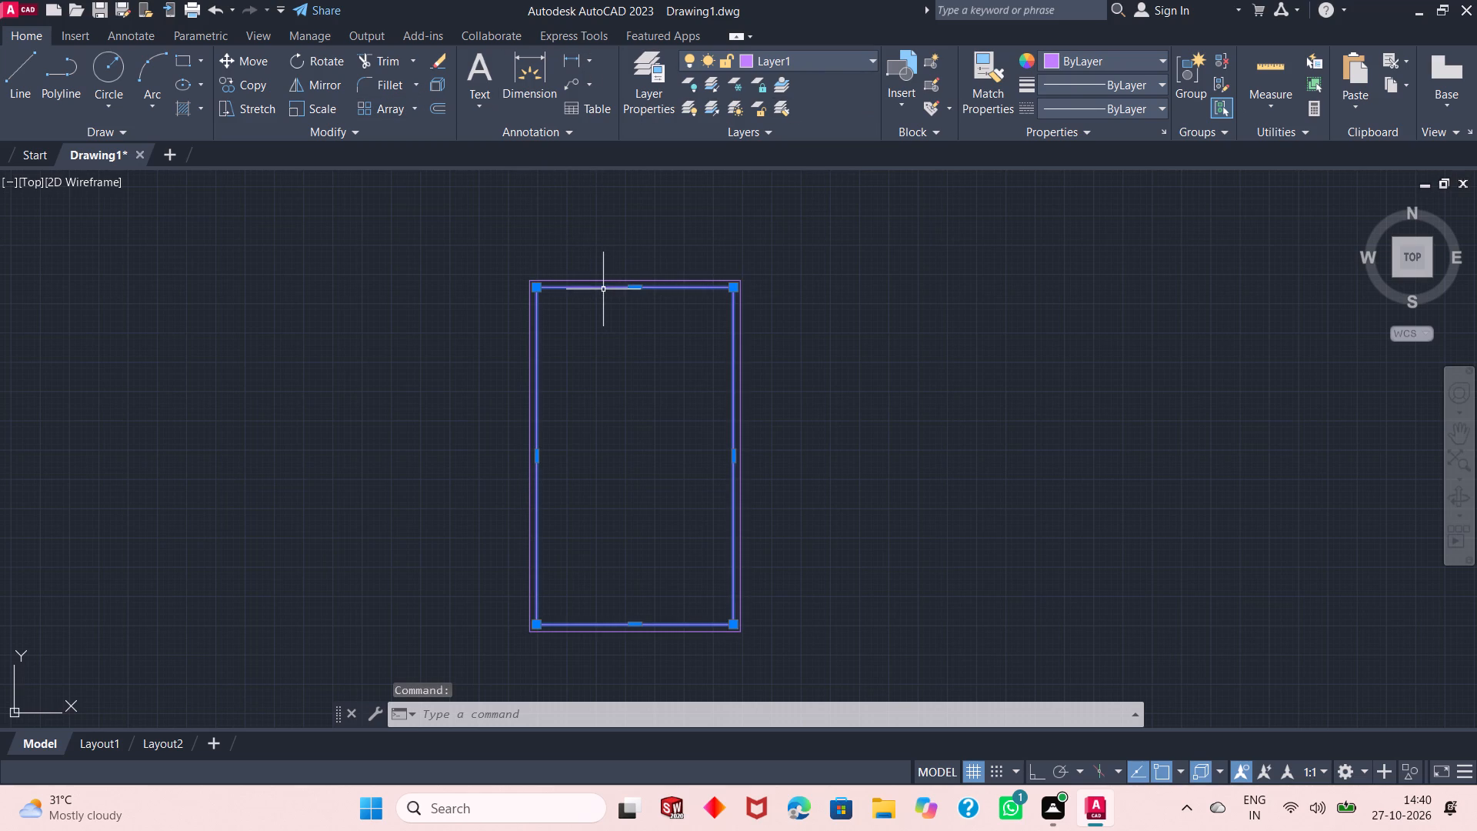
left_click(436, 86)
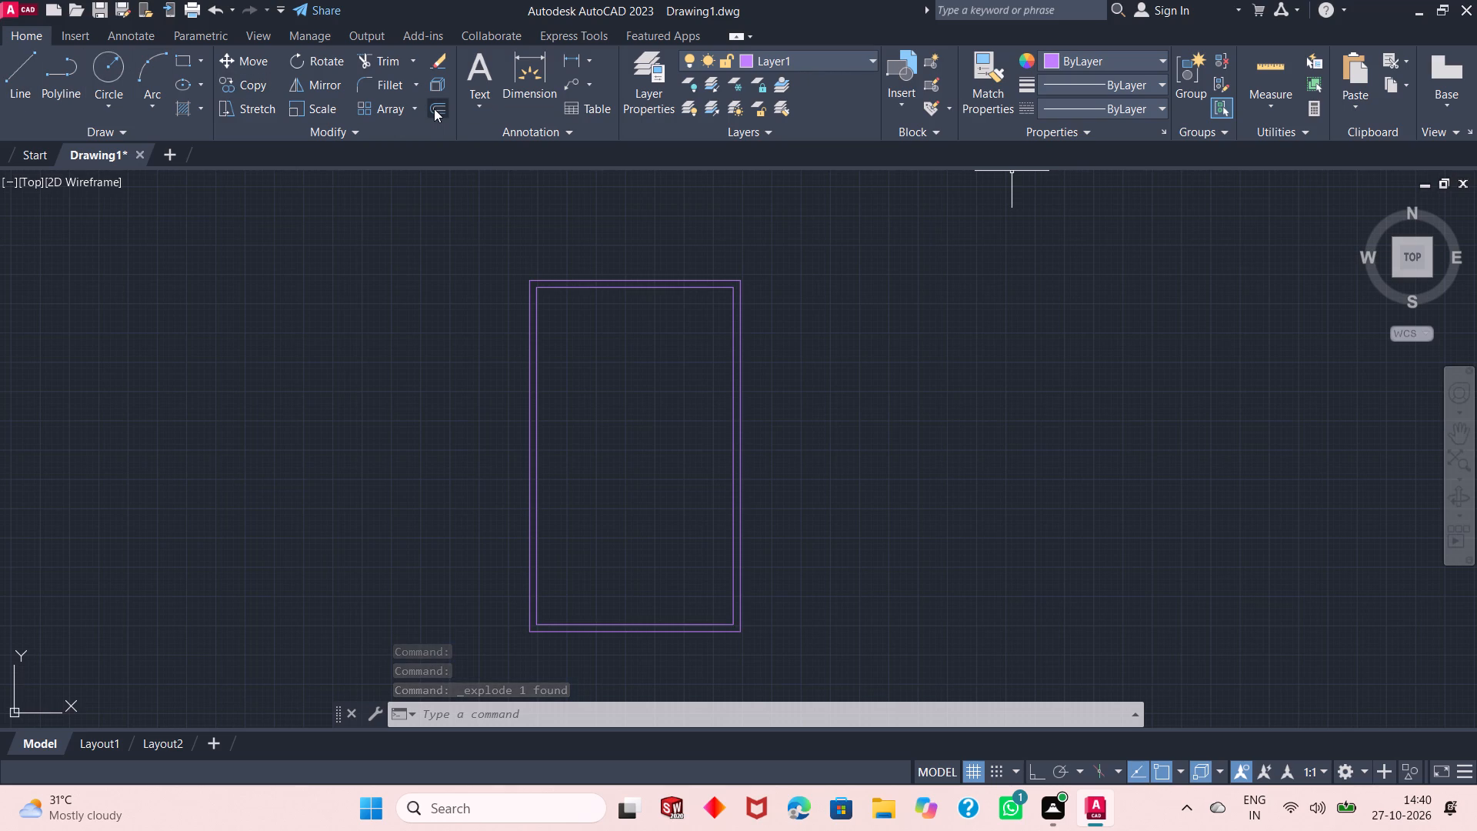
Offset the inner outline's left edge 12'3" inward to place a vertical partition line.
left_click_drag(432, 108, 394, 230)
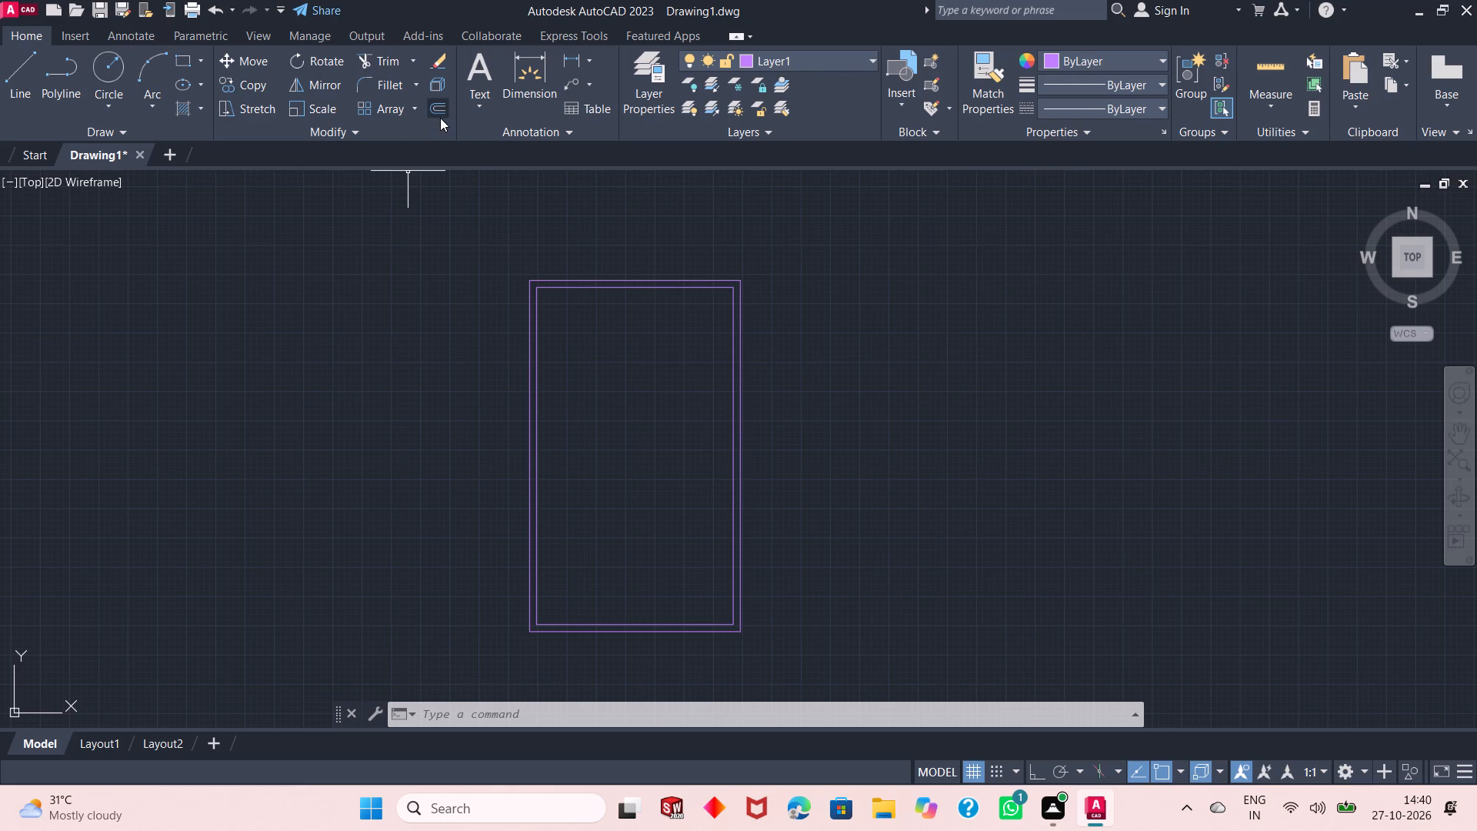
left_click(438, 116)
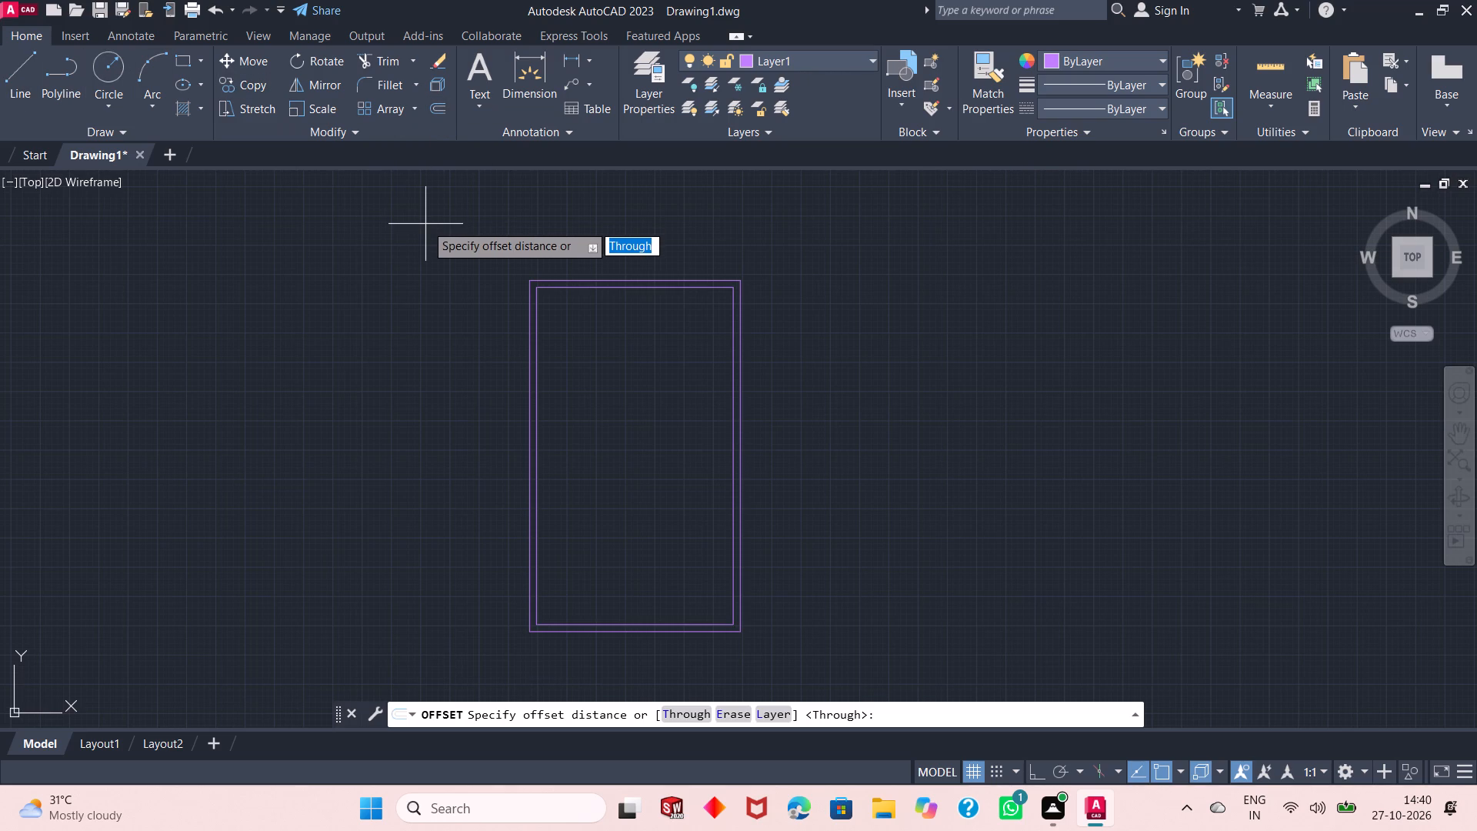
right_click(425, 224)
left_click(473, 239)
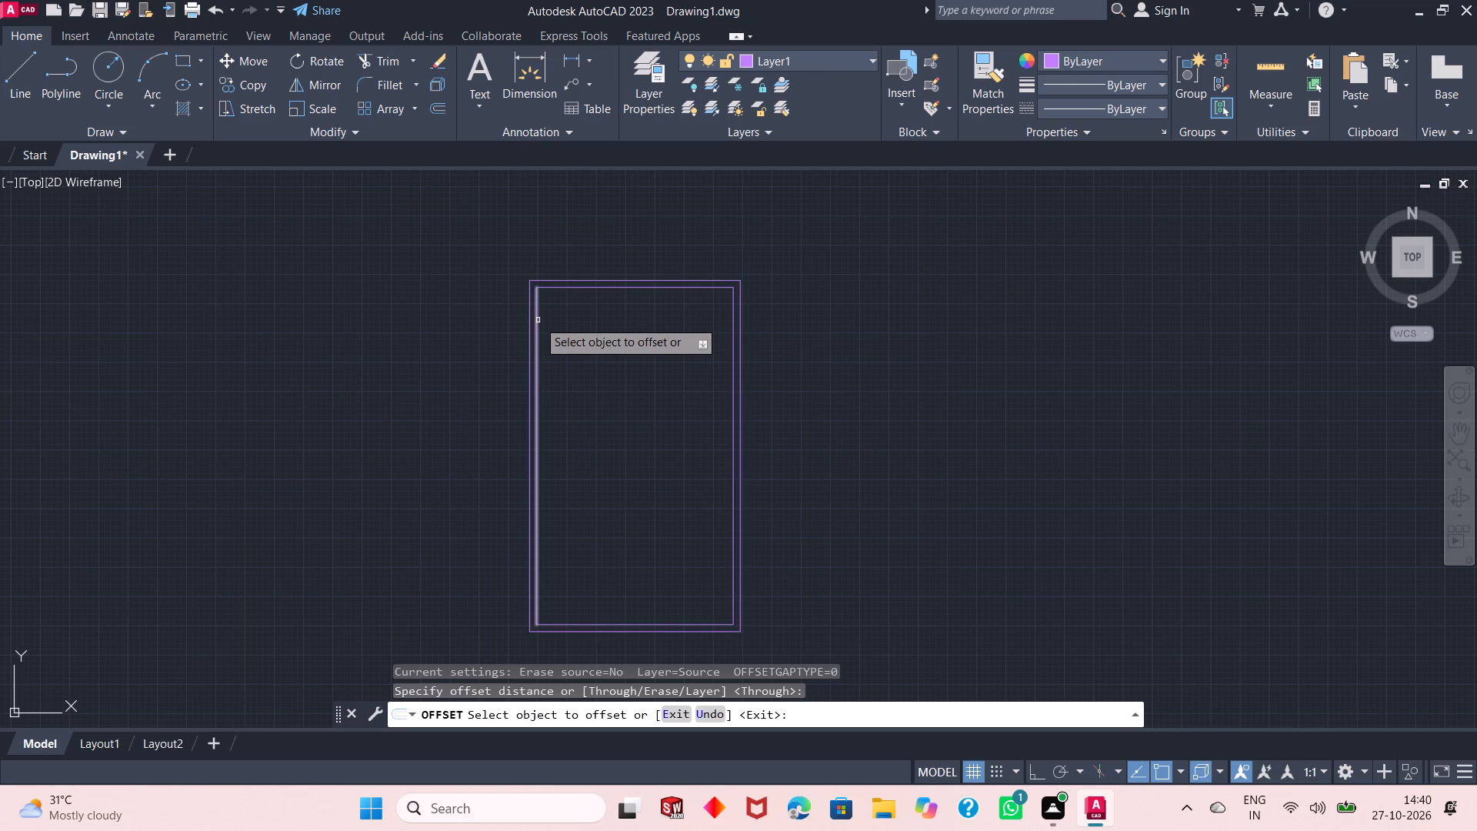
left_click(538, 320)
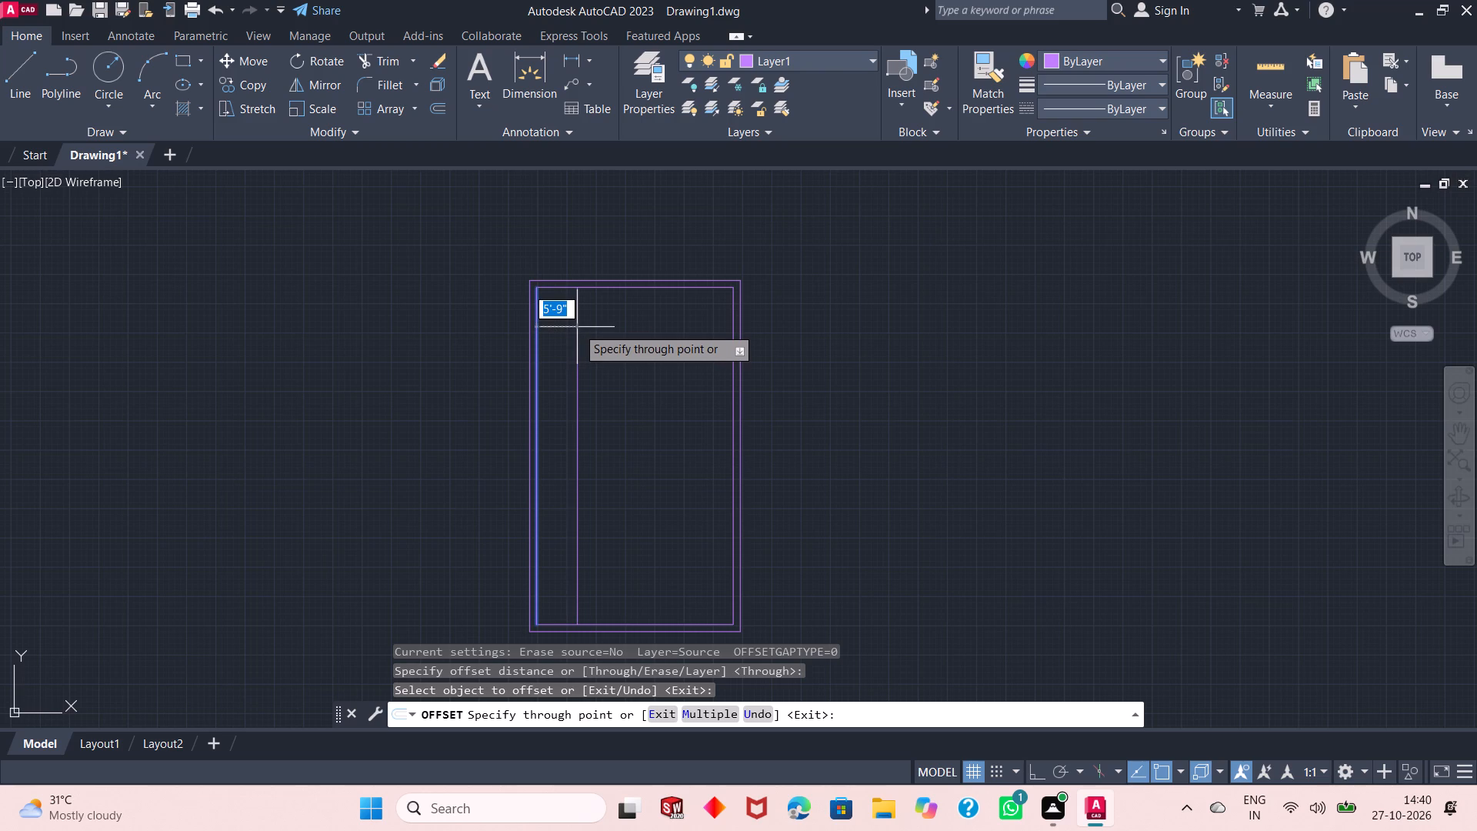
type("12")
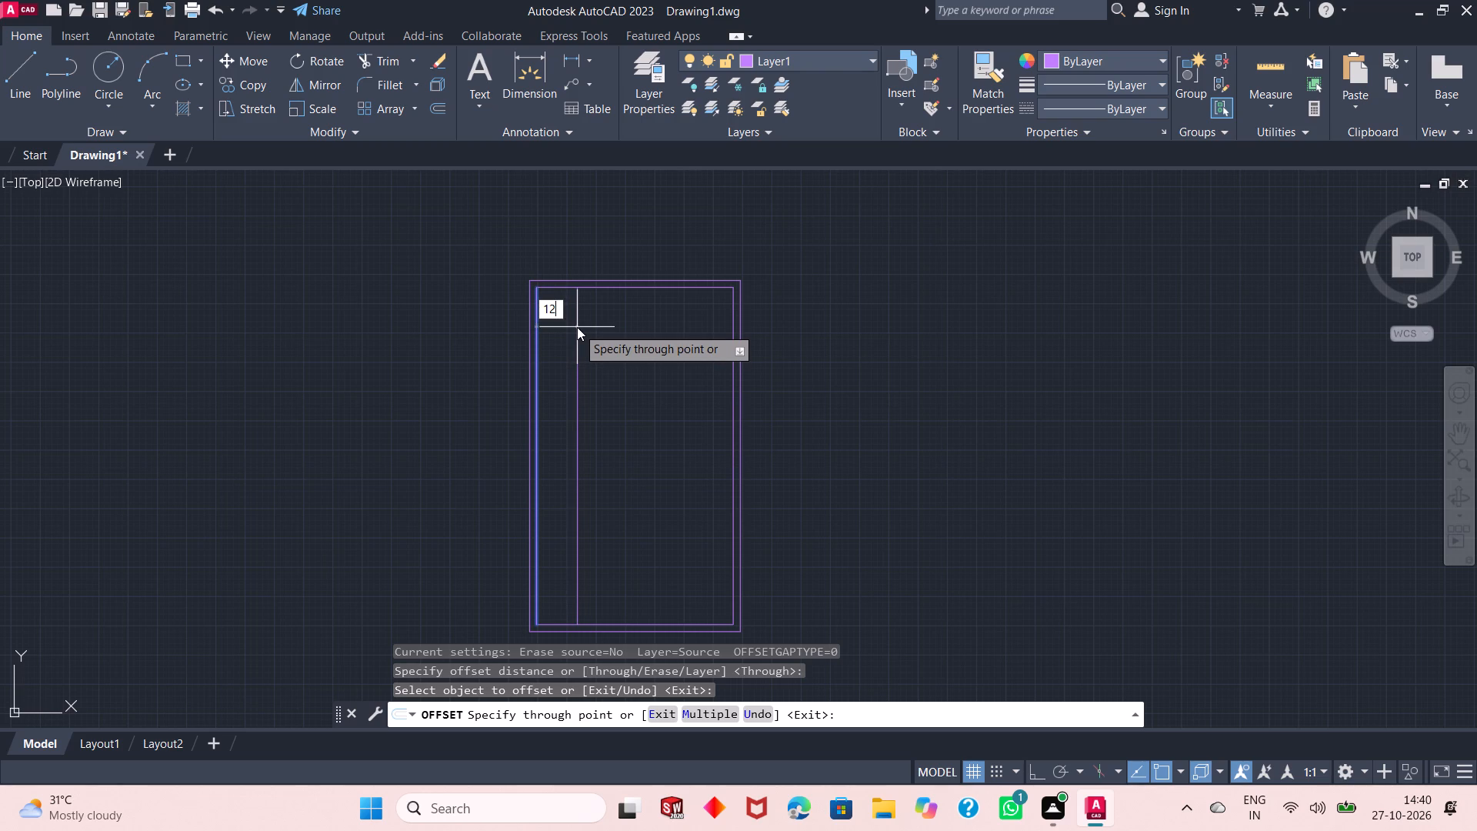
key("apostrophe")
type("3\"")
key("Return")
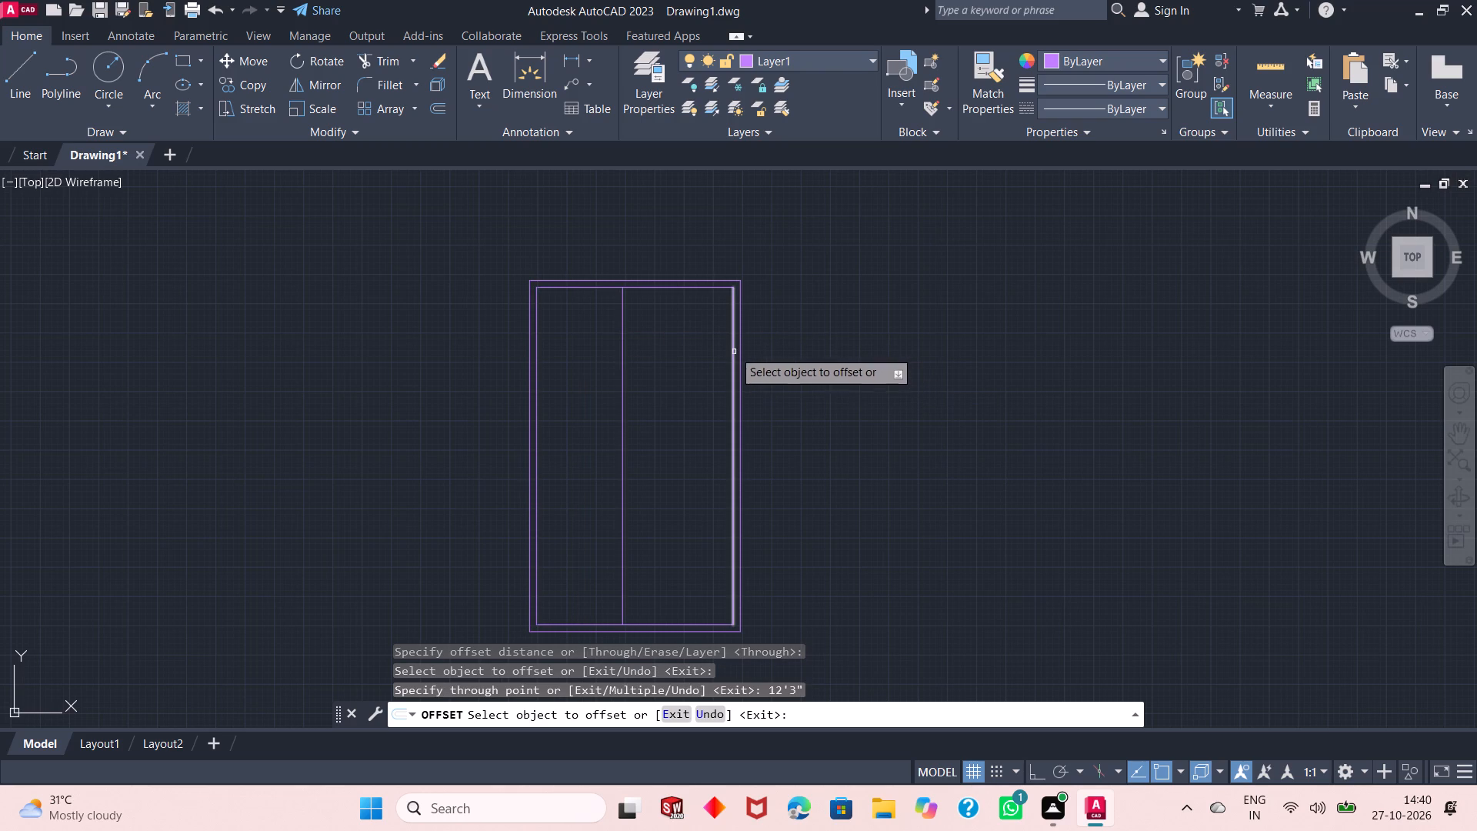
Offset the inner outline's right edge 10' inward and finish the Offset command.
left_click_drag(732, 349, 693, 362)
type("10'")
key("Return")
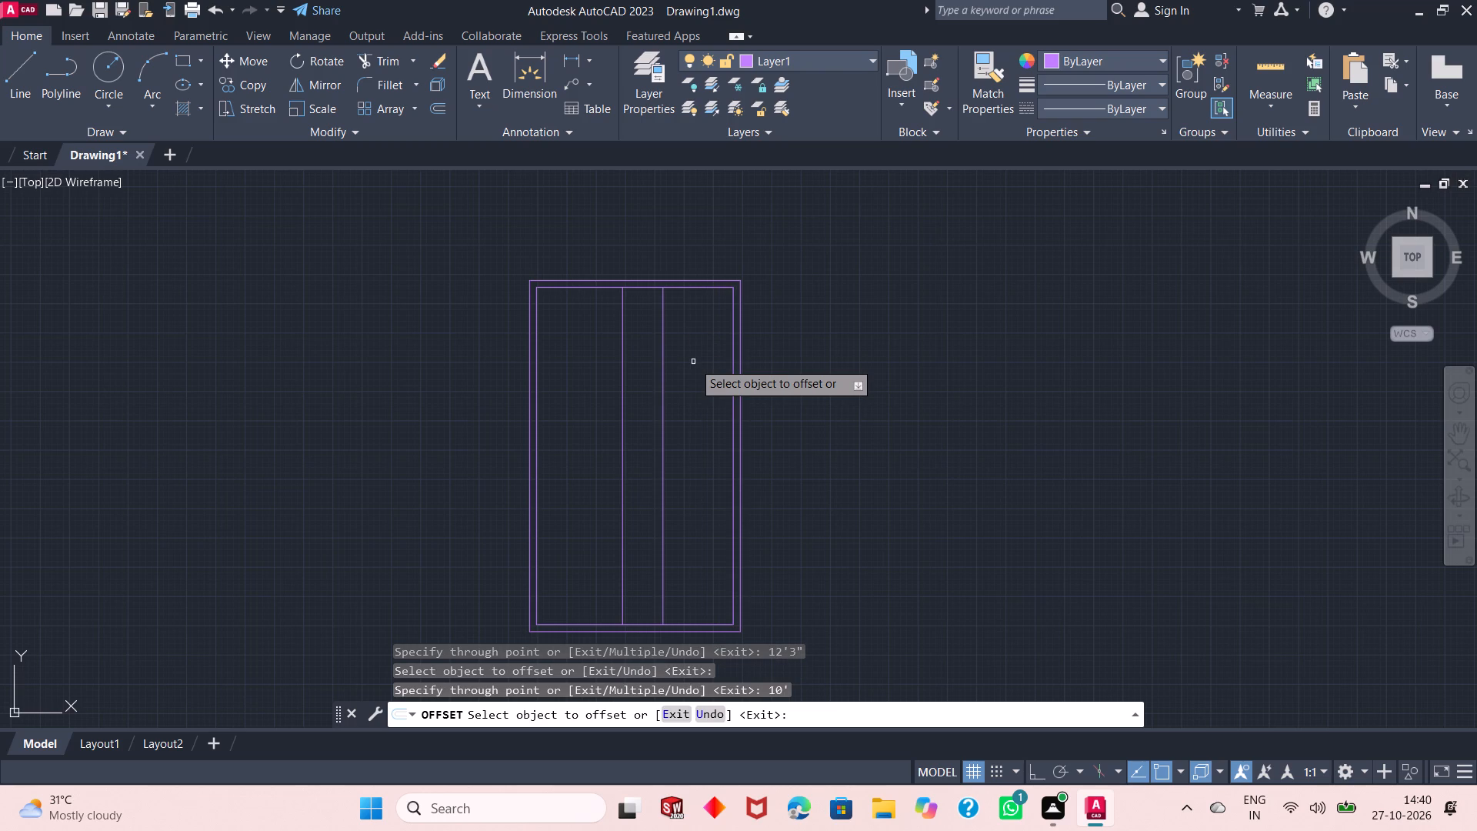
right_click(882, 272)
left_click(910, 282)
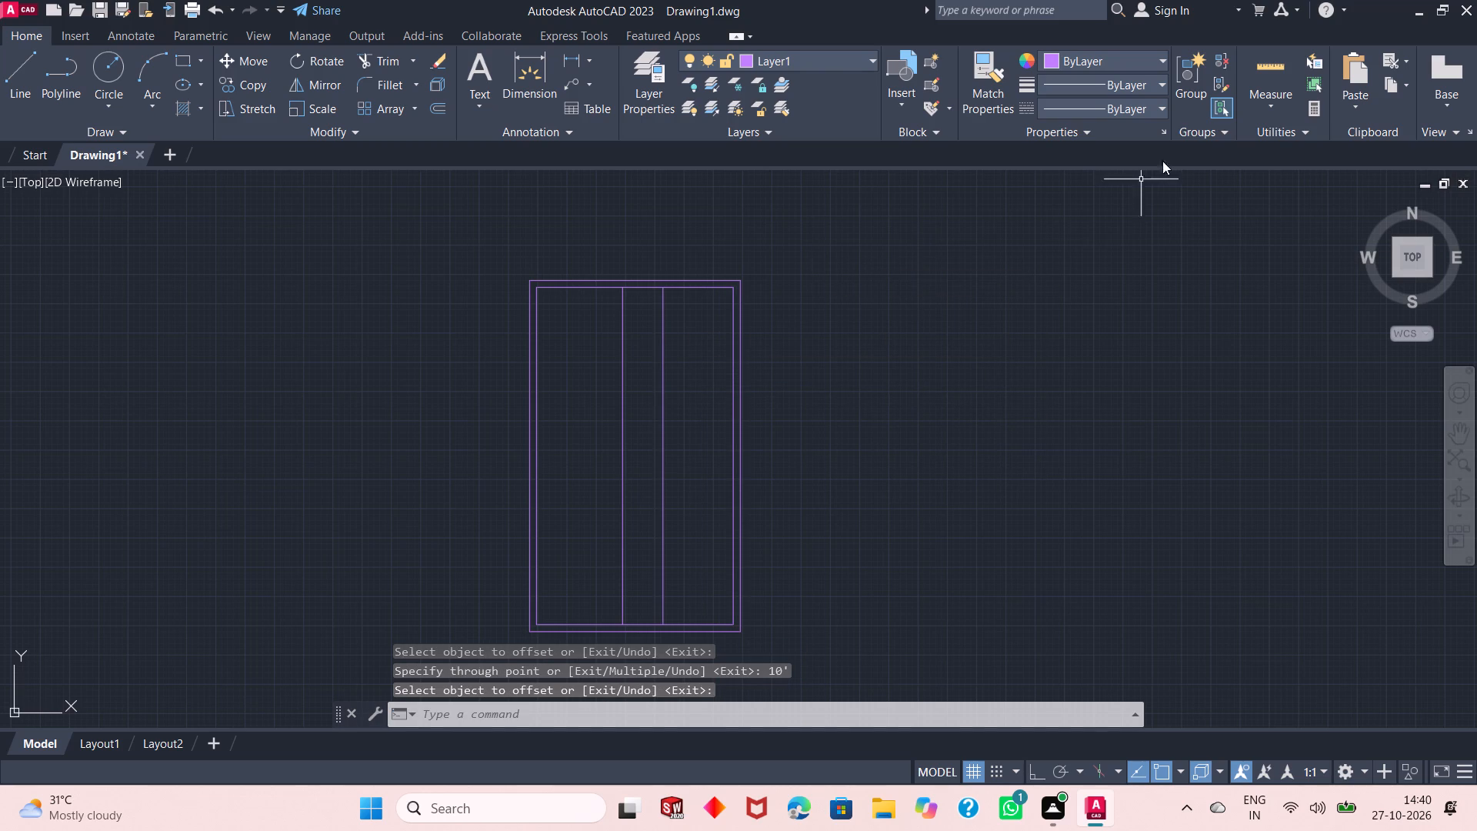
Measure the spacing between the two vertical partition lines with quick measure.
left_click(1269, 61)
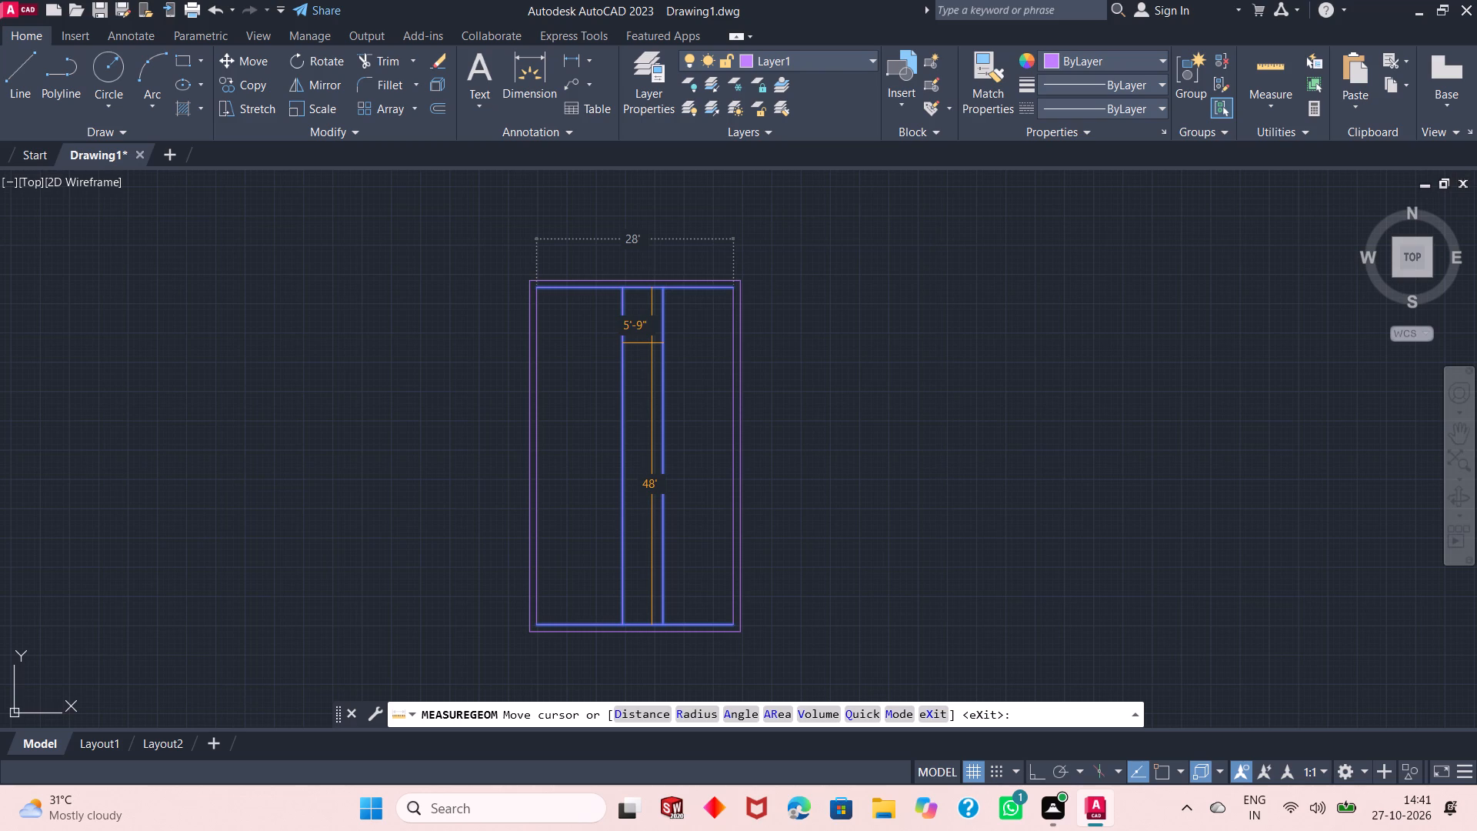
key("Escape")
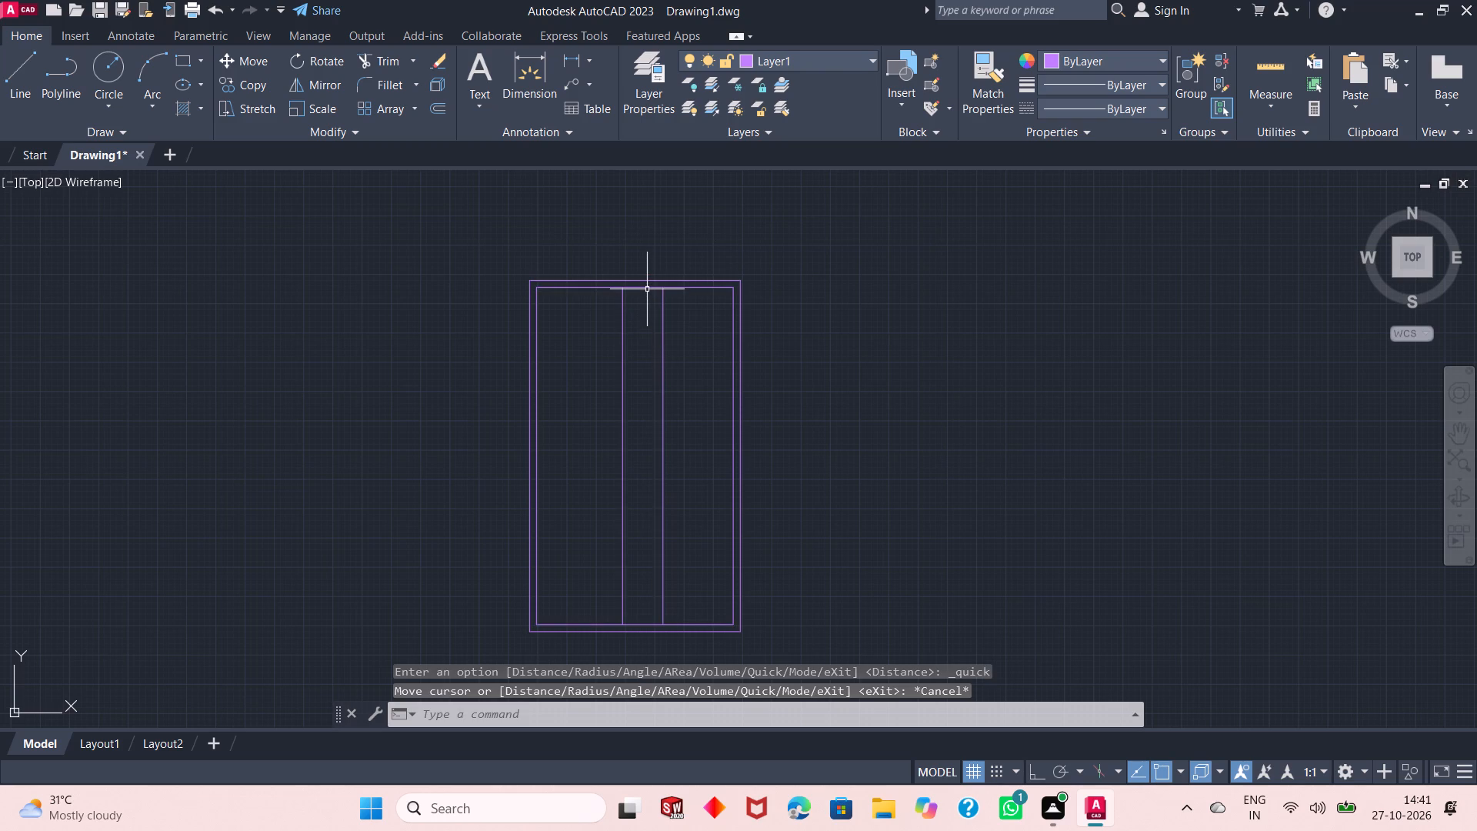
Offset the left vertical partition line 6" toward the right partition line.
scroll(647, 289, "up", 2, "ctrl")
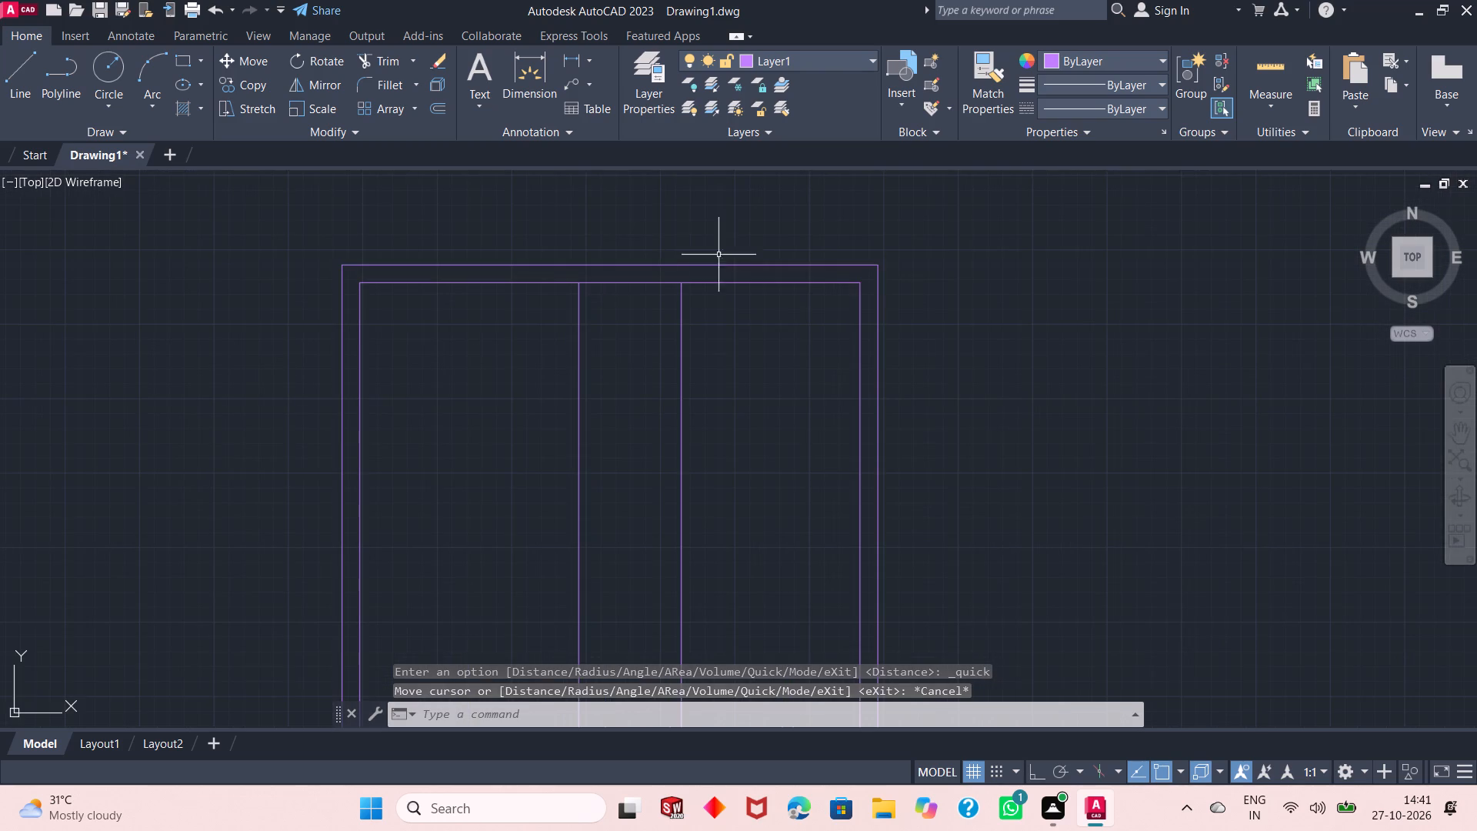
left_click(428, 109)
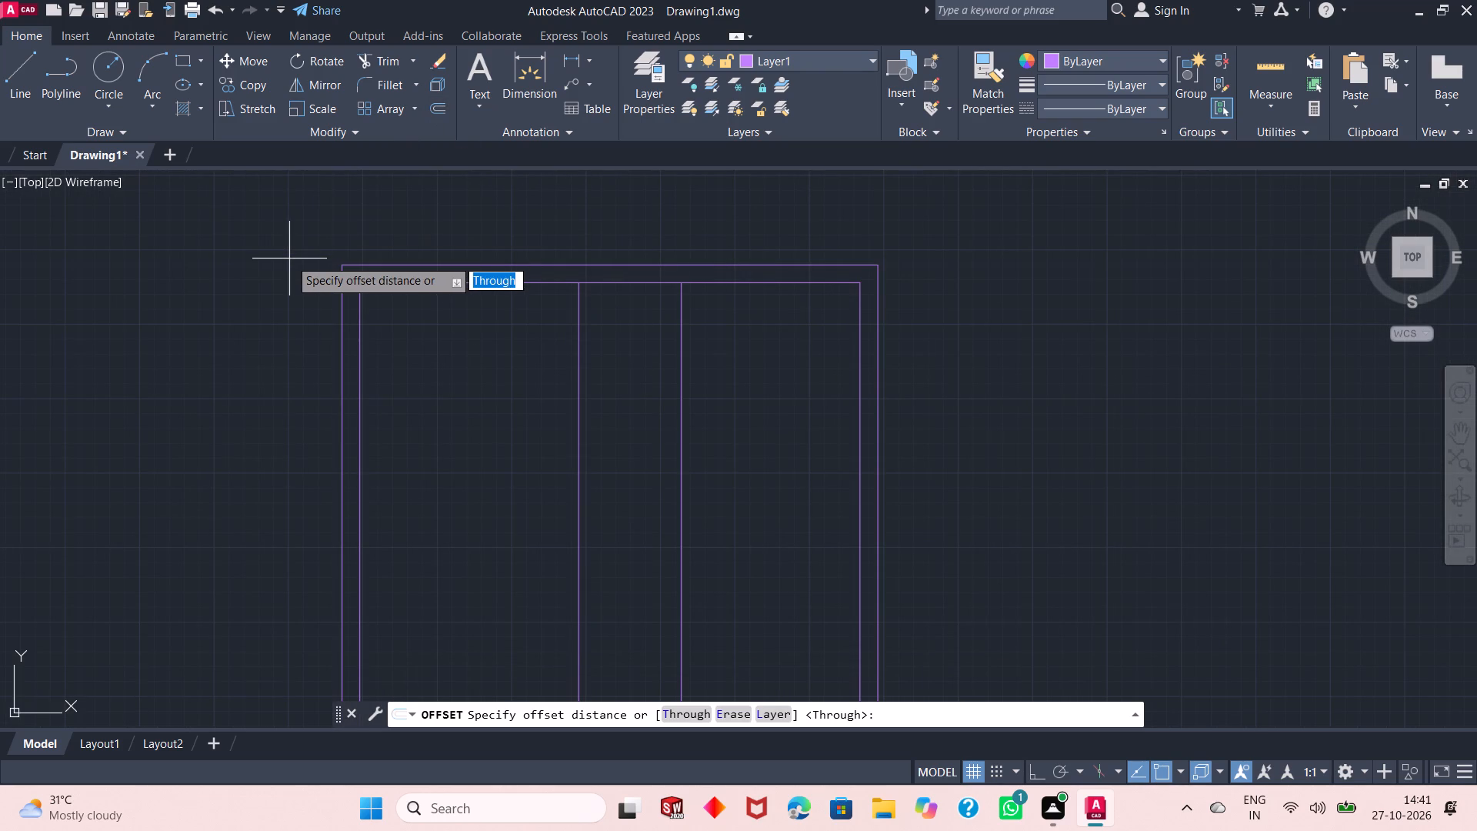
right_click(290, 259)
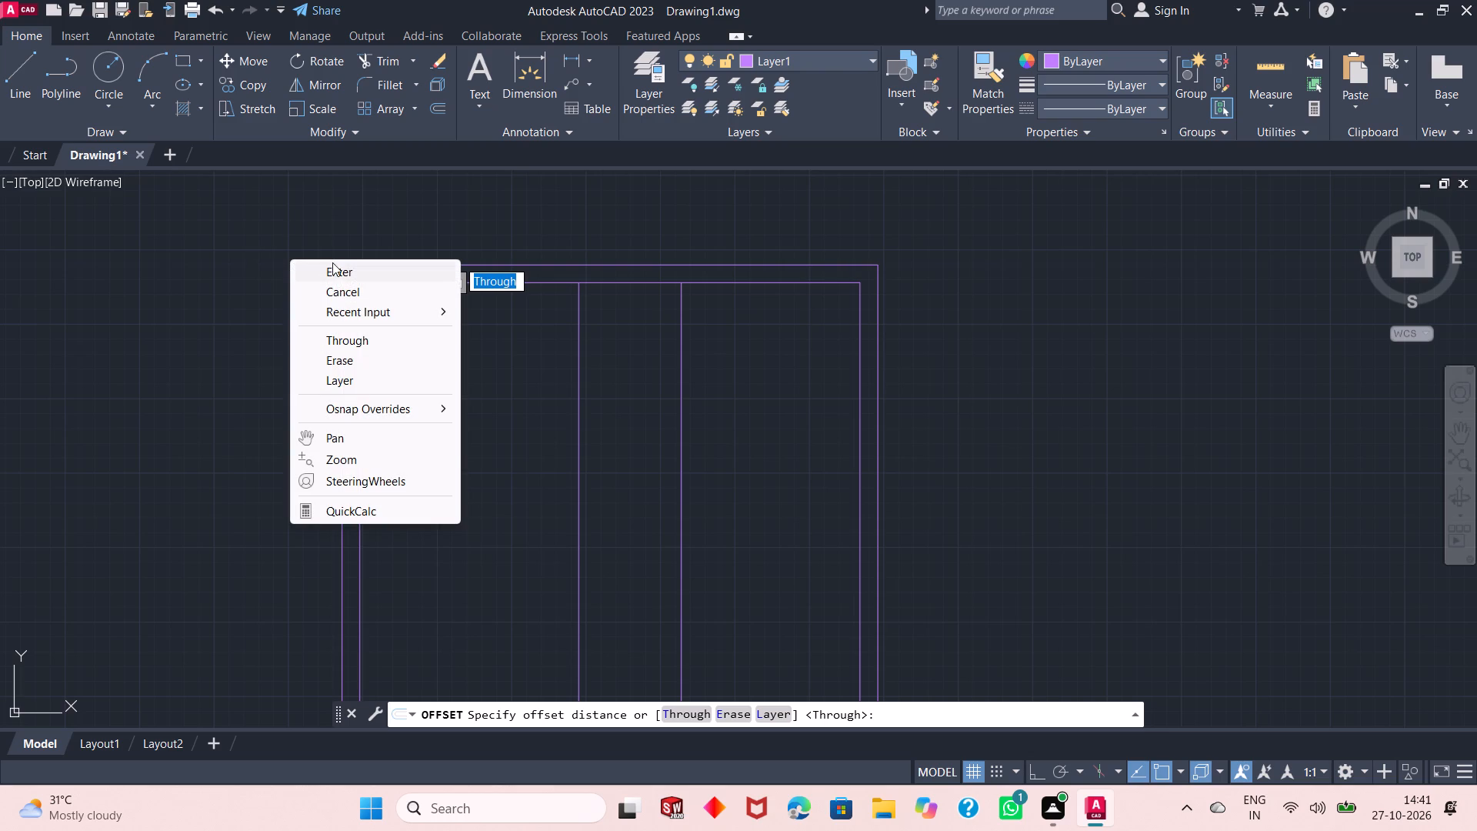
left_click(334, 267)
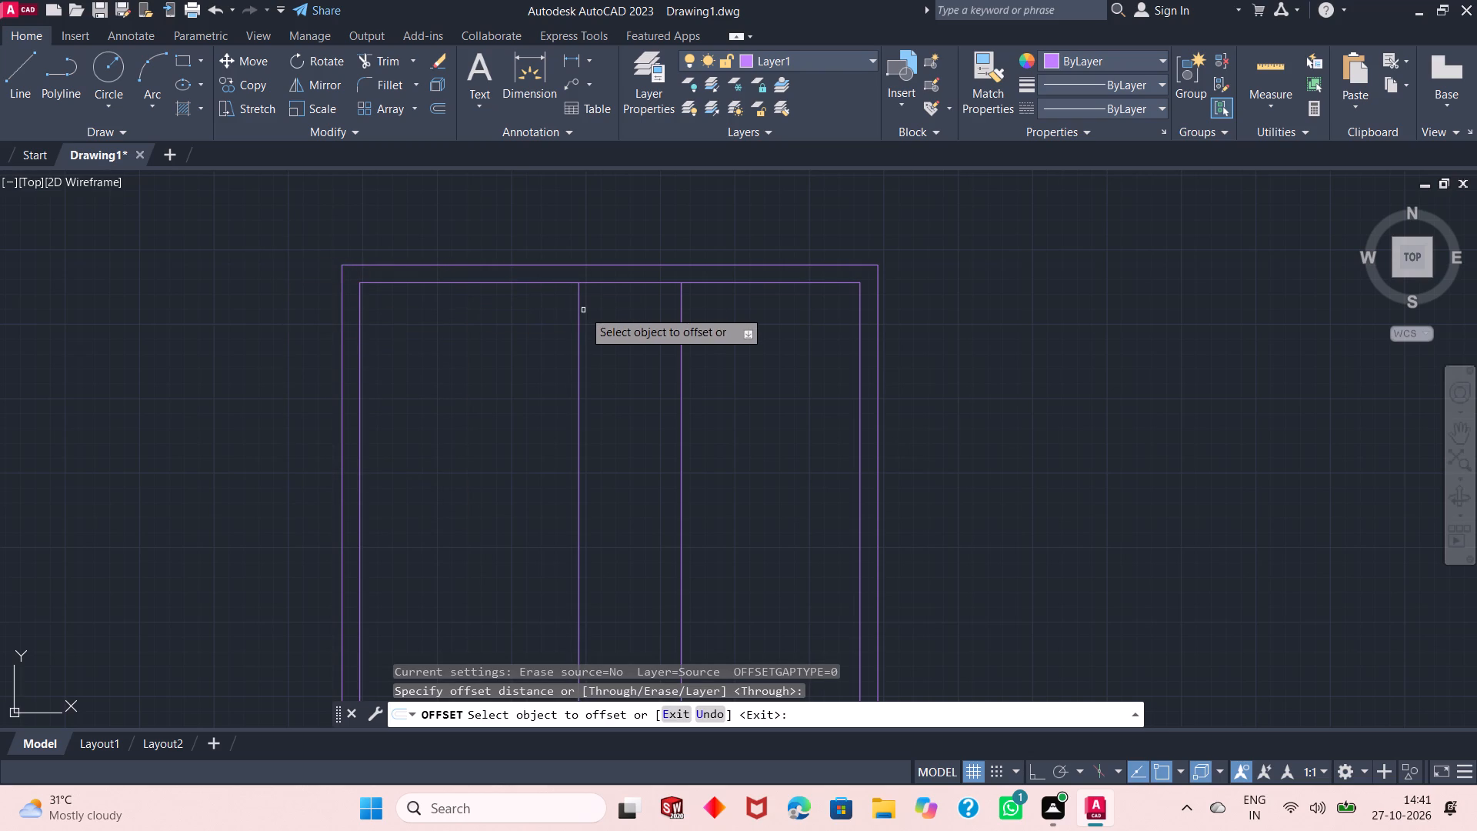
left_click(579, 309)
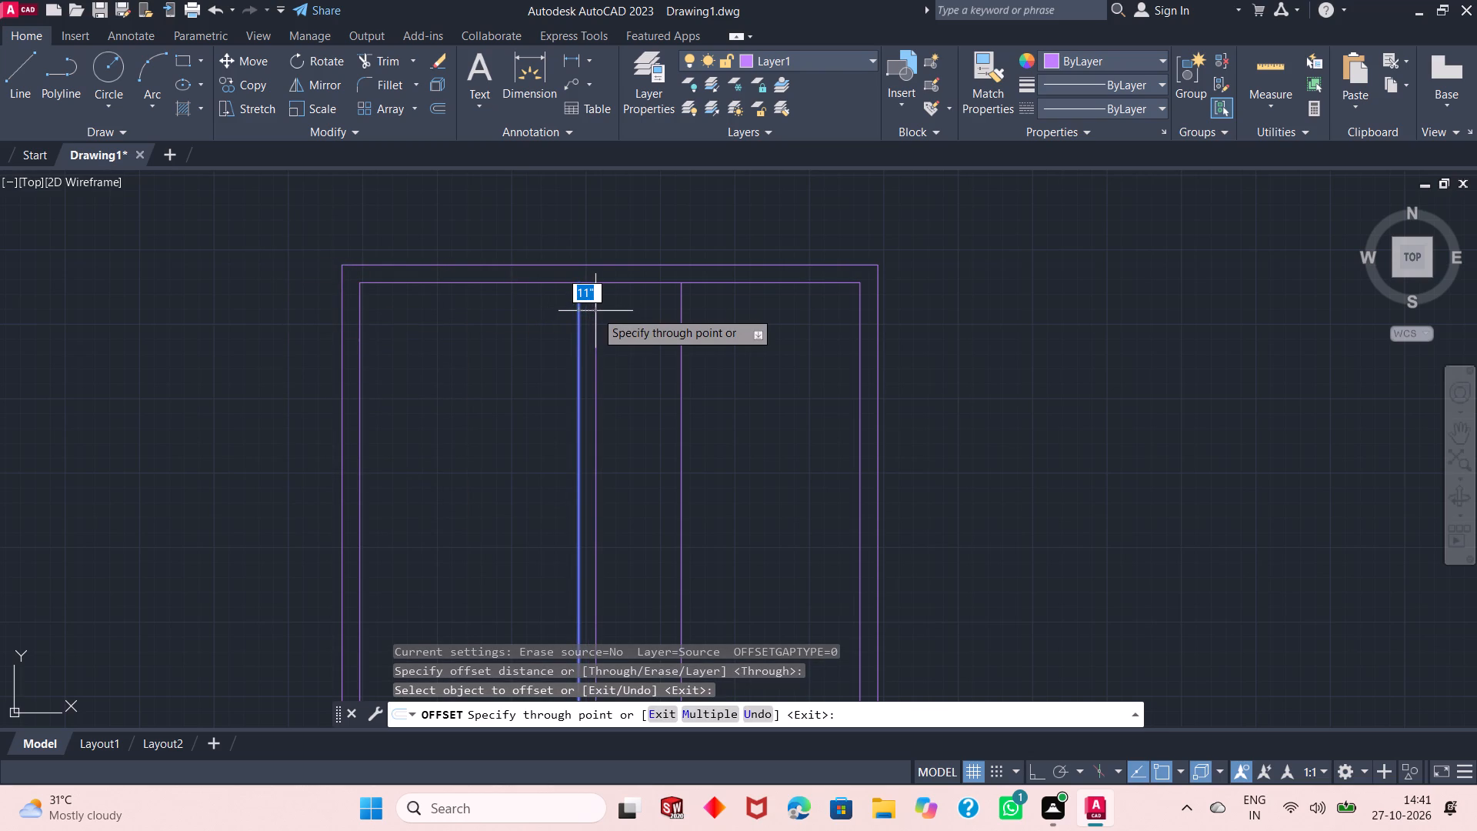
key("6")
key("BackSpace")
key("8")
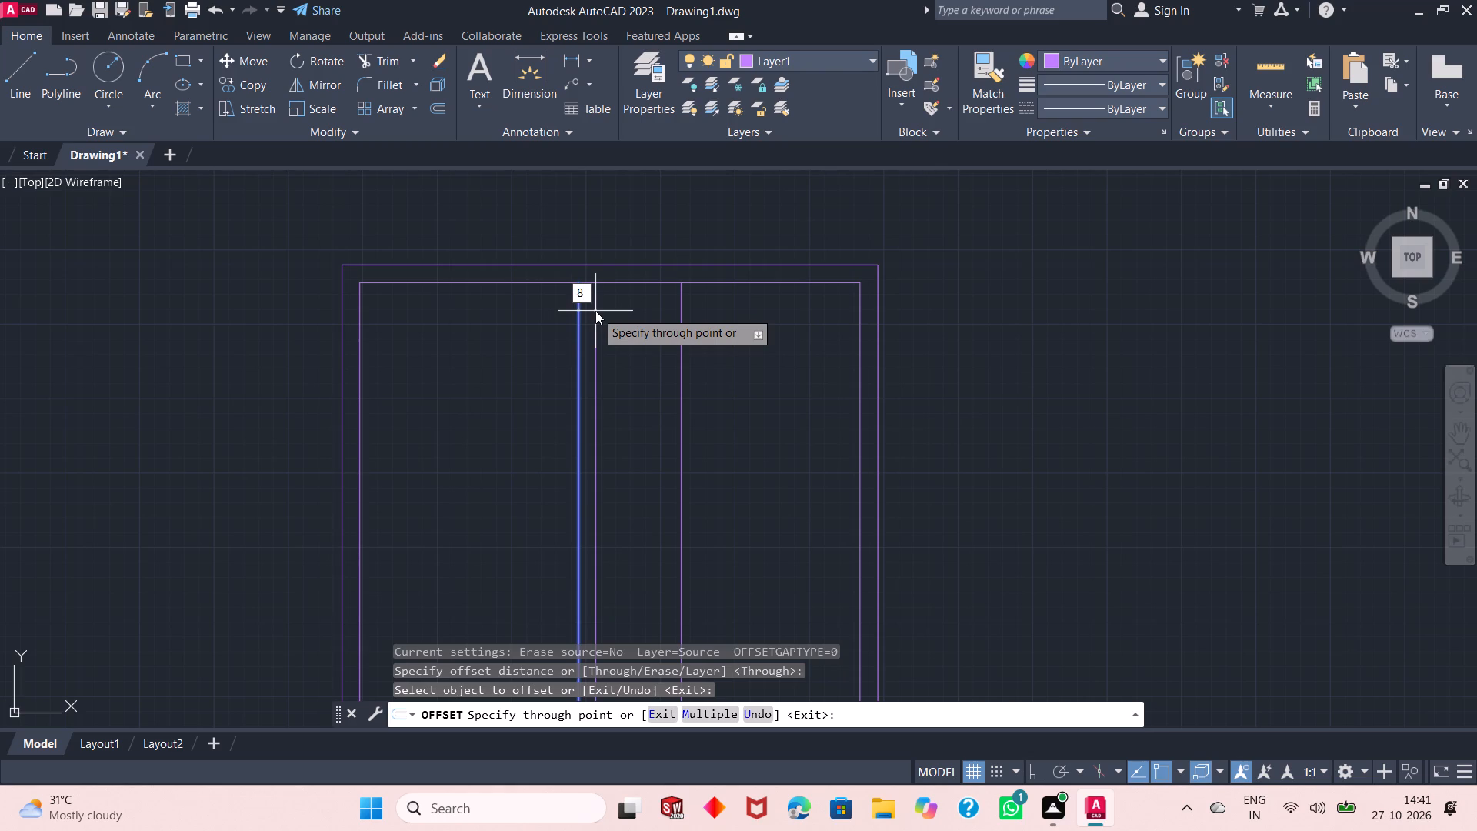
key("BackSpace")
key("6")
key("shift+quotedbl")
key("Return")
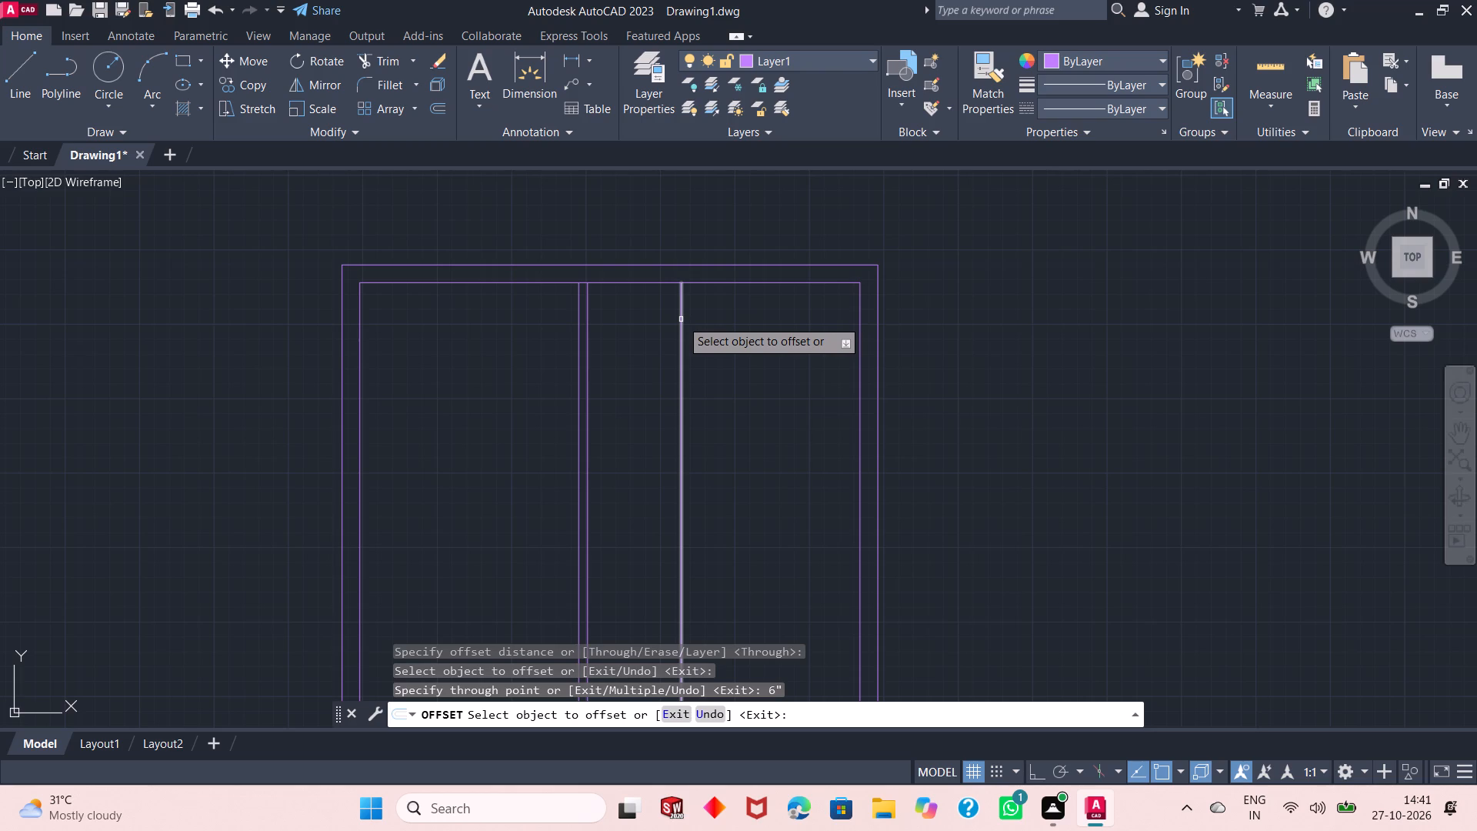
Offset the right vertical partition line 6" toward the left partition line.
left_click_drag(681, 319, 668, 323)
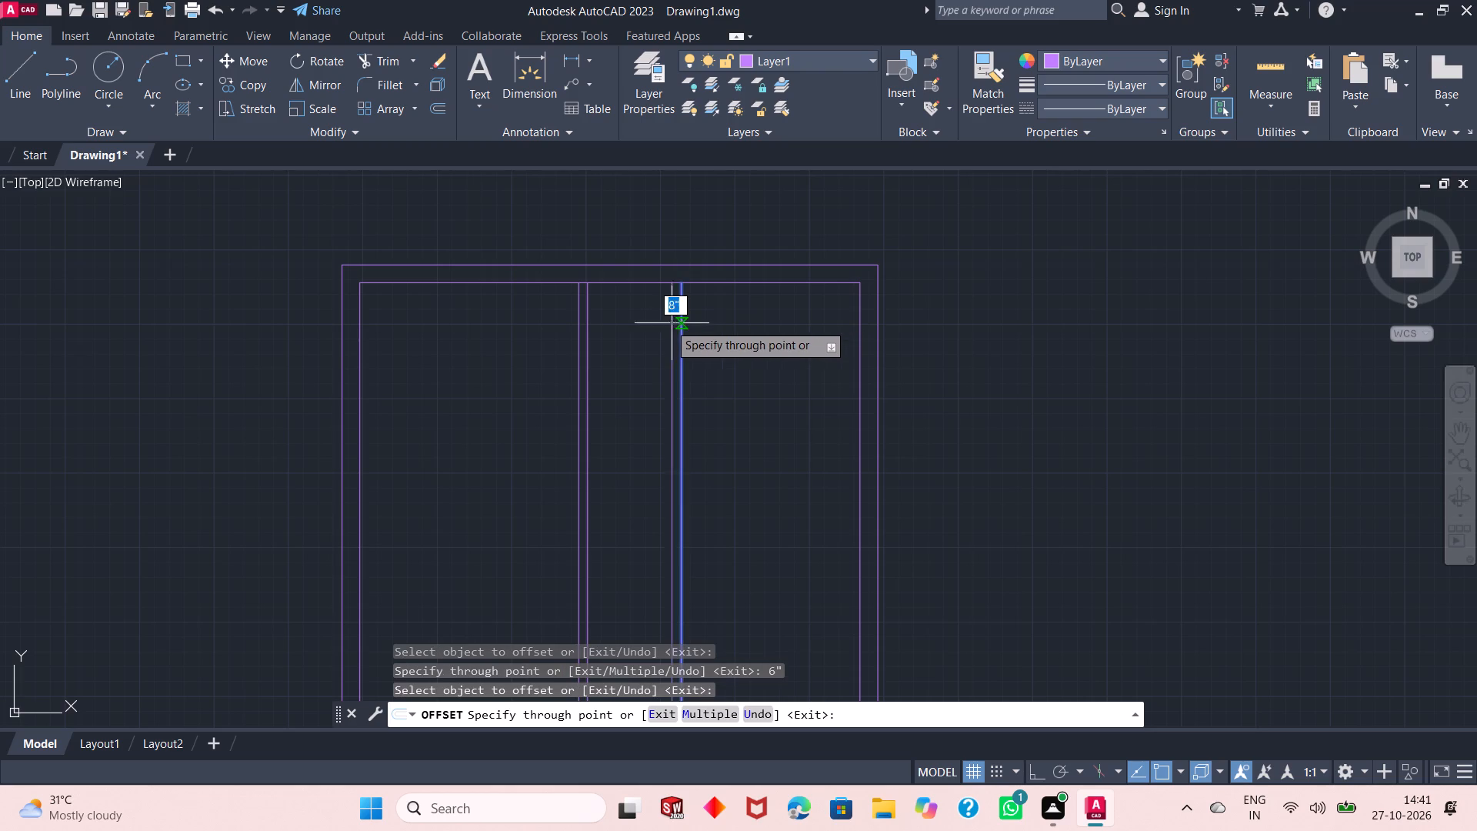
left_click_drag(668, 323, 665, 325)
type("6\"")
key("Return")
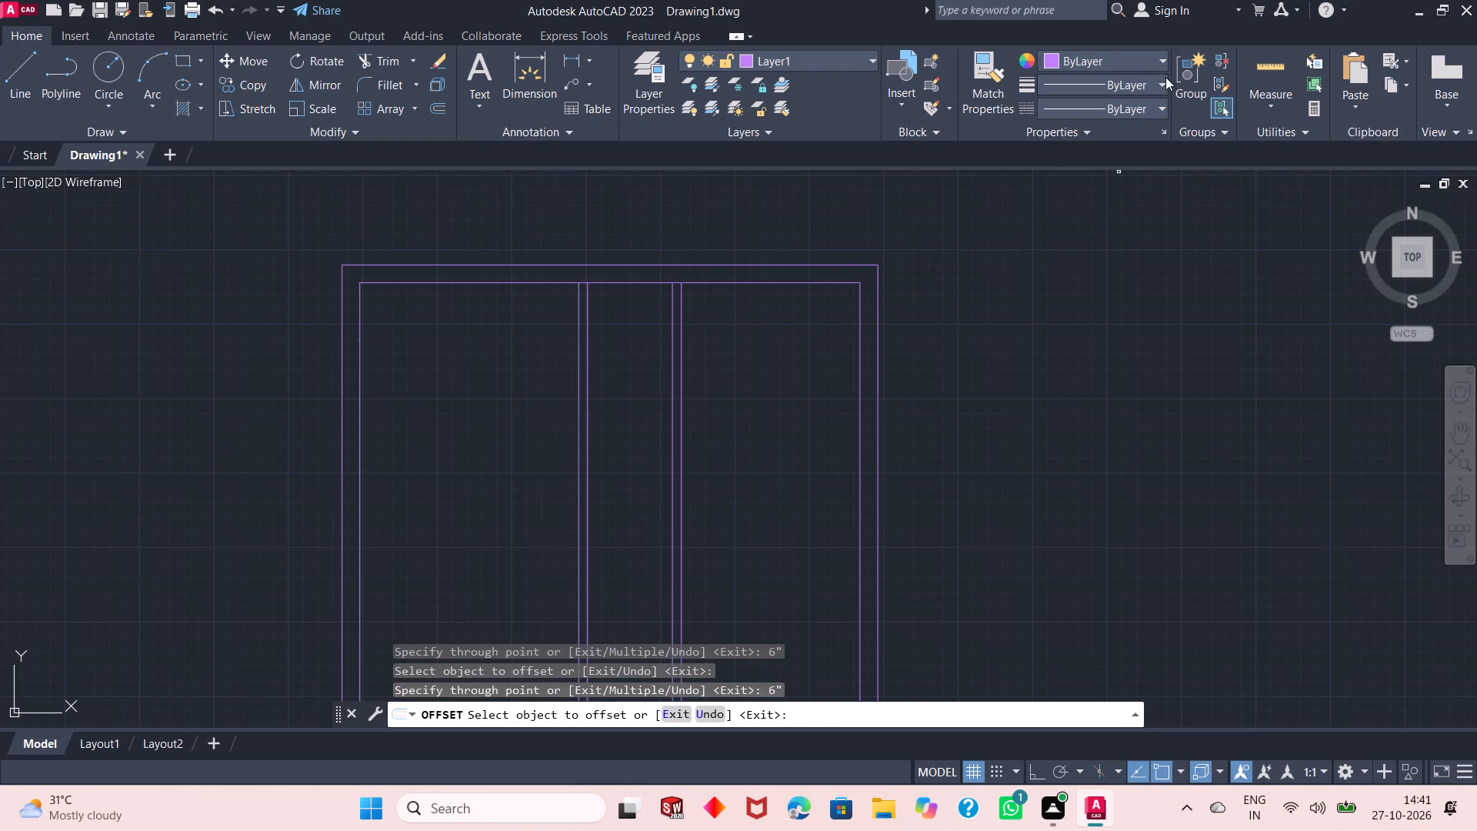
Measure the clear spacing between the two double-line partitions with quick measure.
left_click(1252, 68)
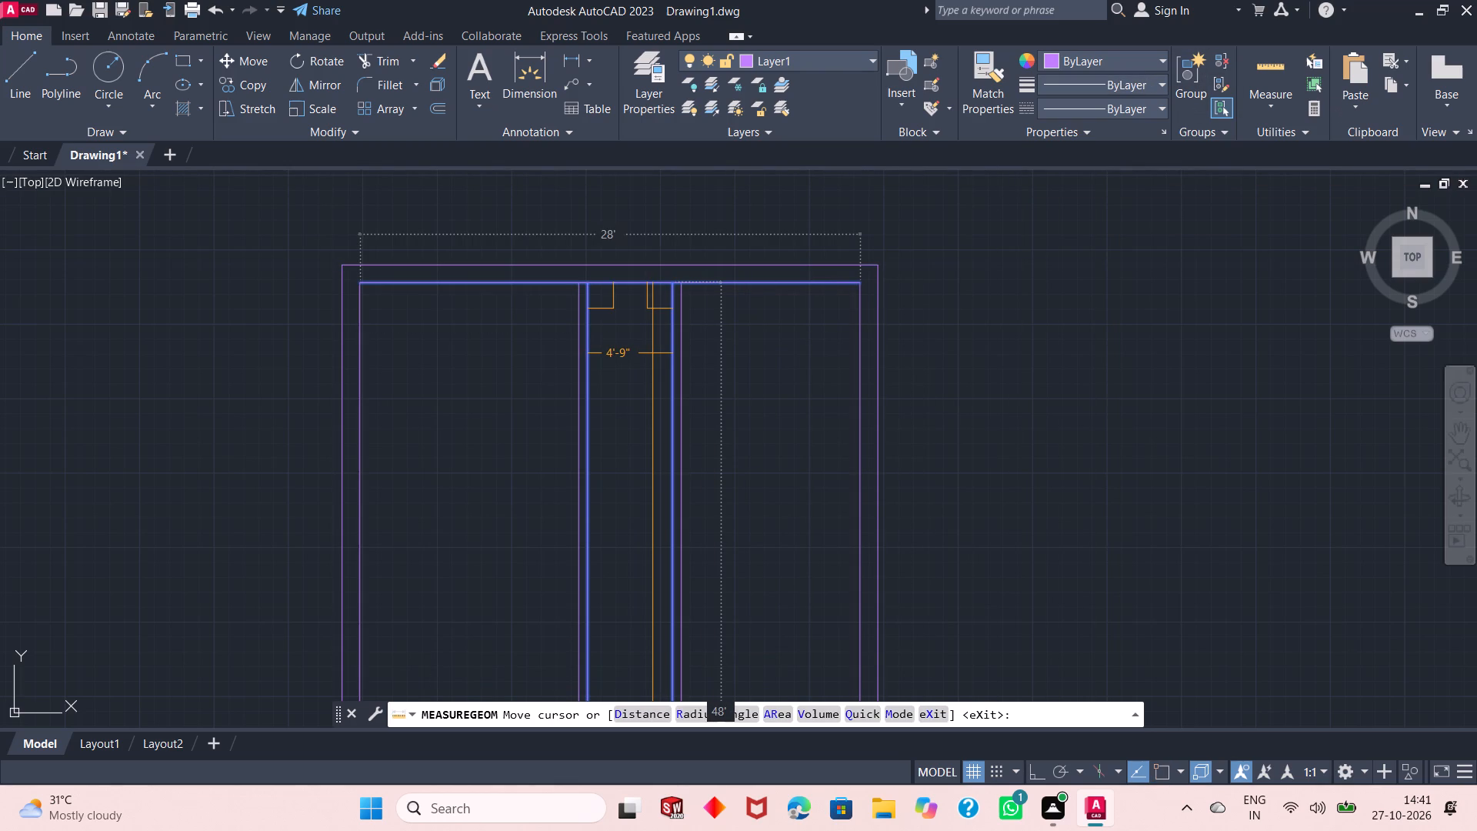
key("Escape")
key("Escape")
key("Escape")
key("Escape")
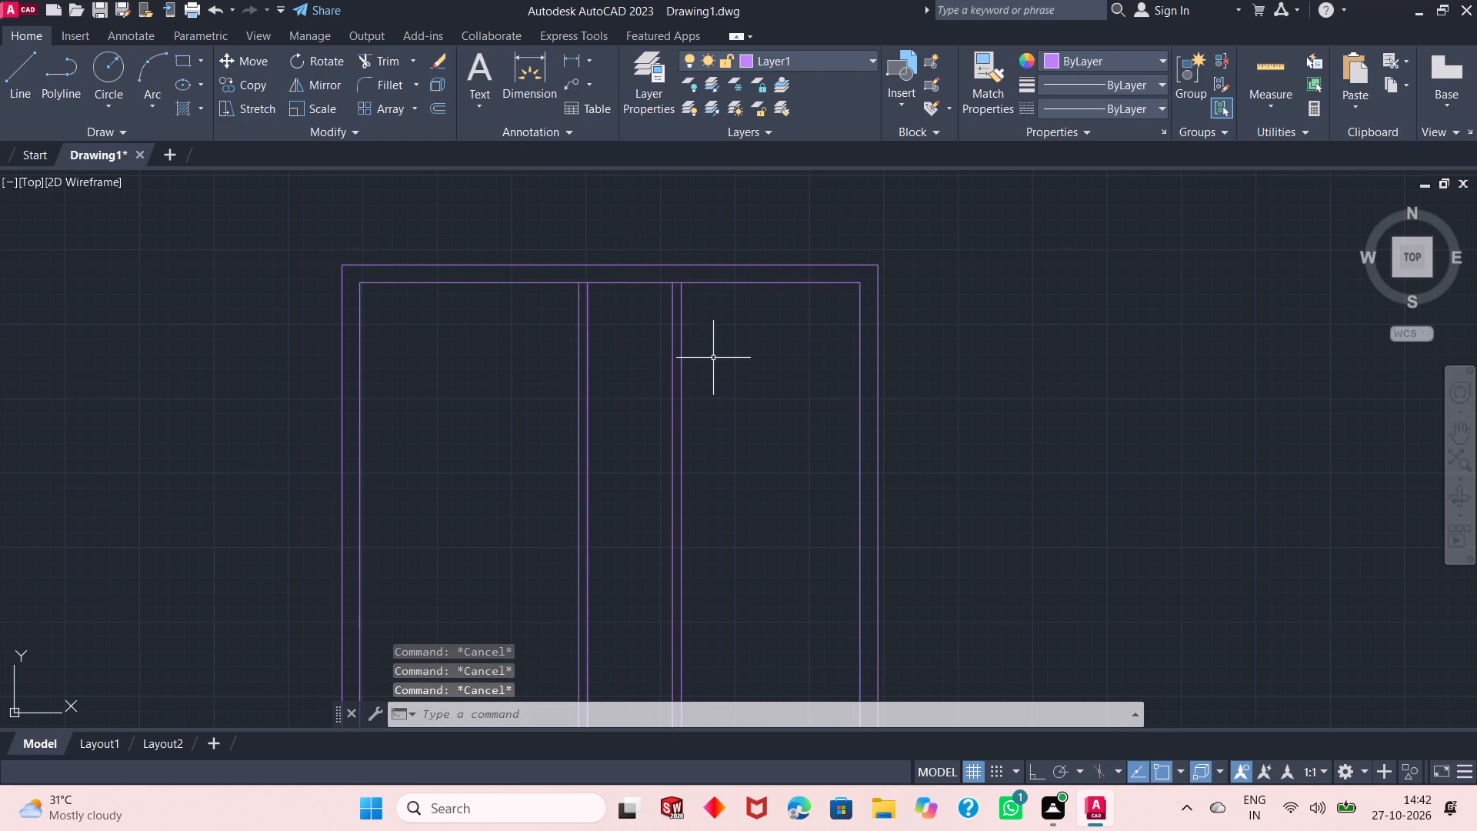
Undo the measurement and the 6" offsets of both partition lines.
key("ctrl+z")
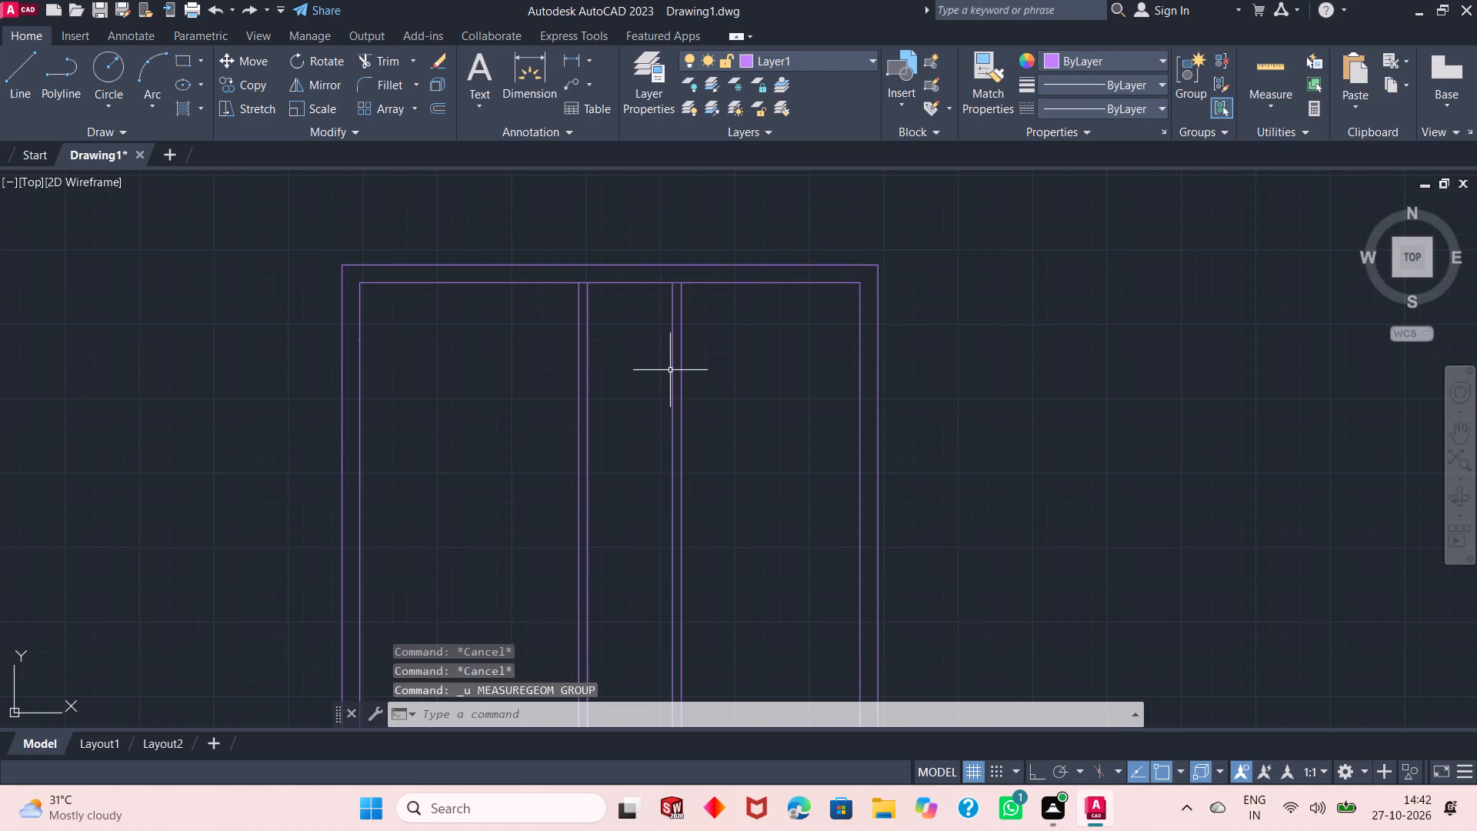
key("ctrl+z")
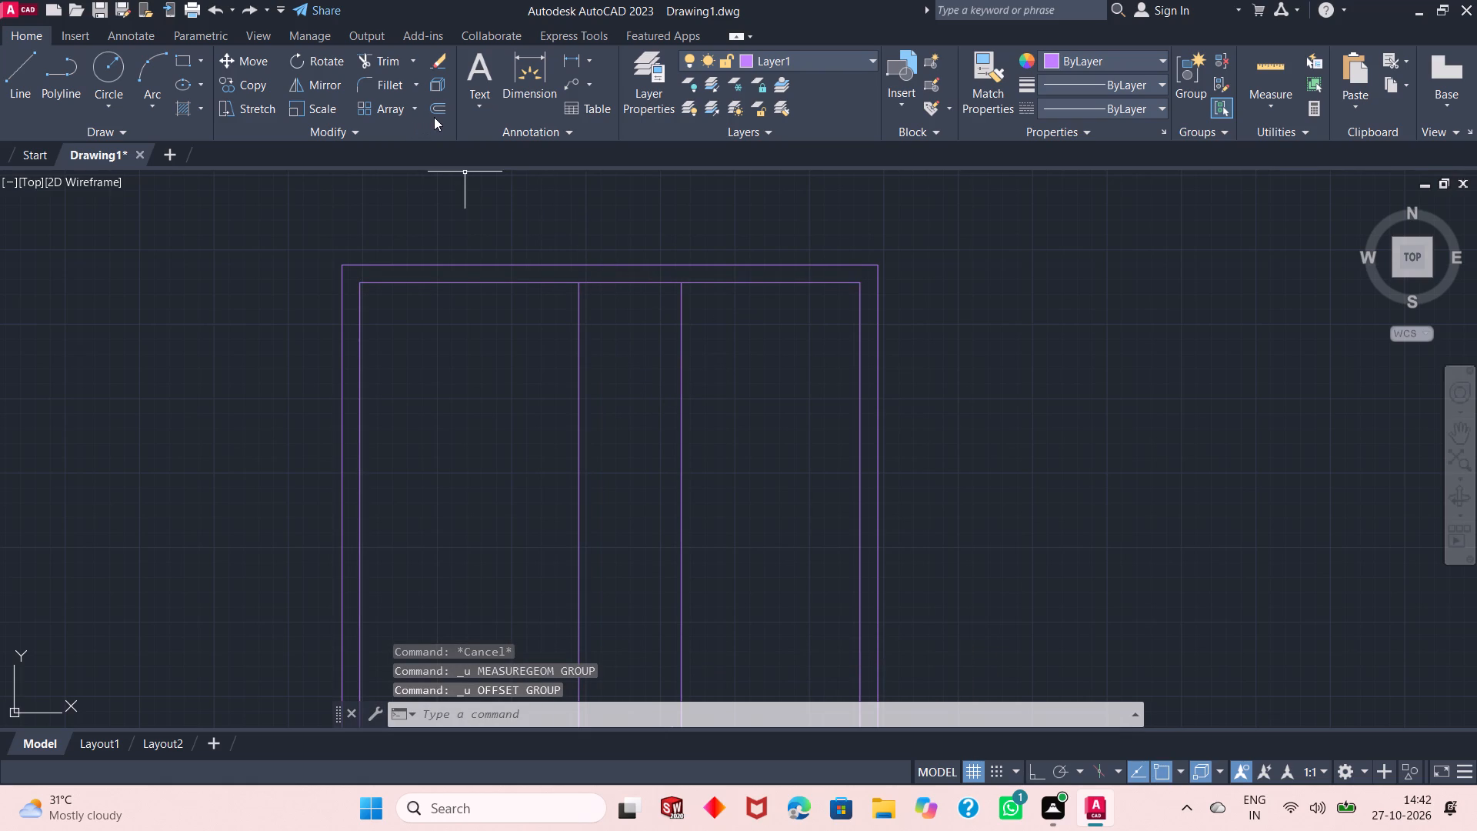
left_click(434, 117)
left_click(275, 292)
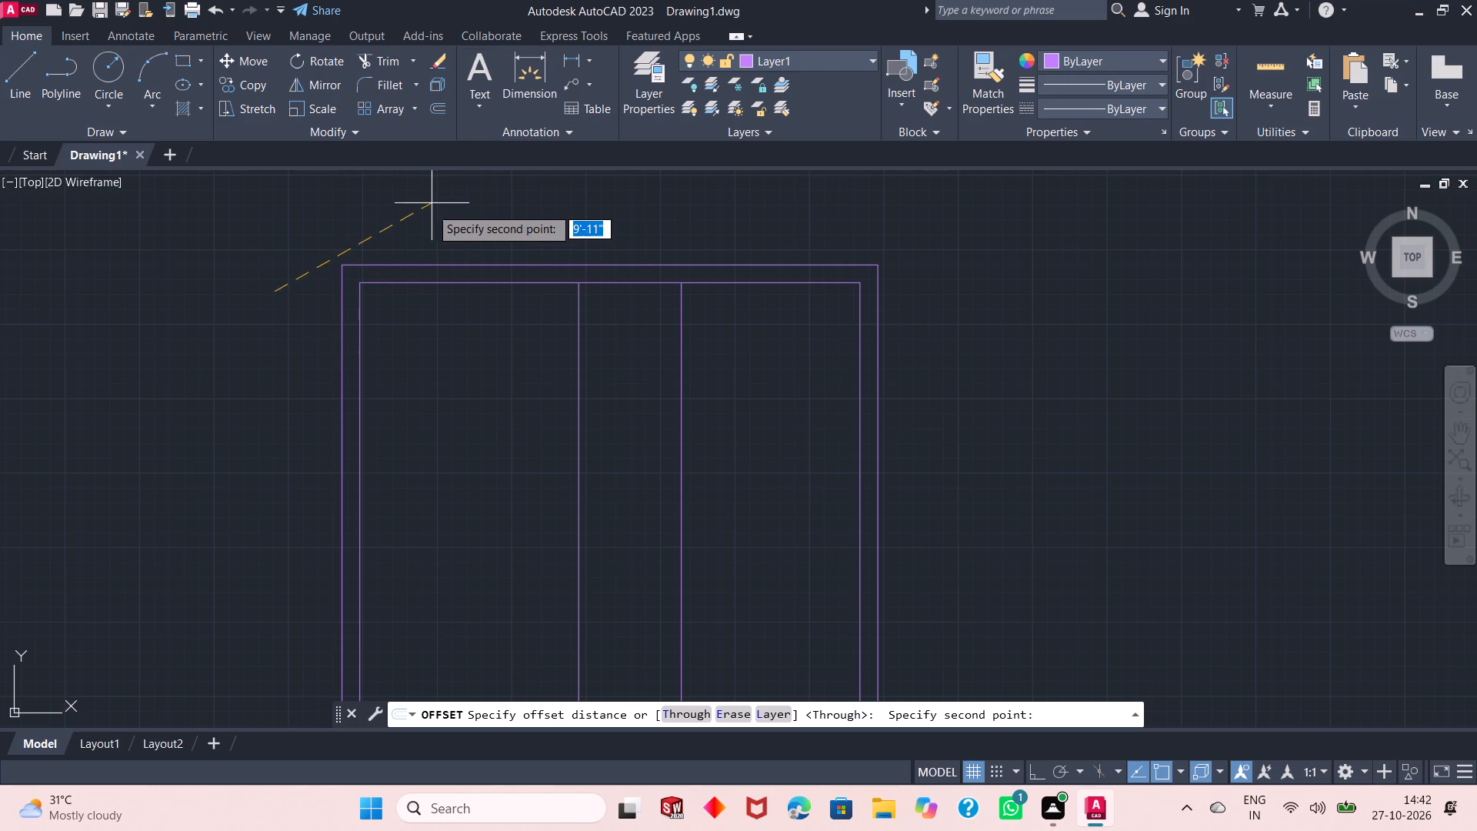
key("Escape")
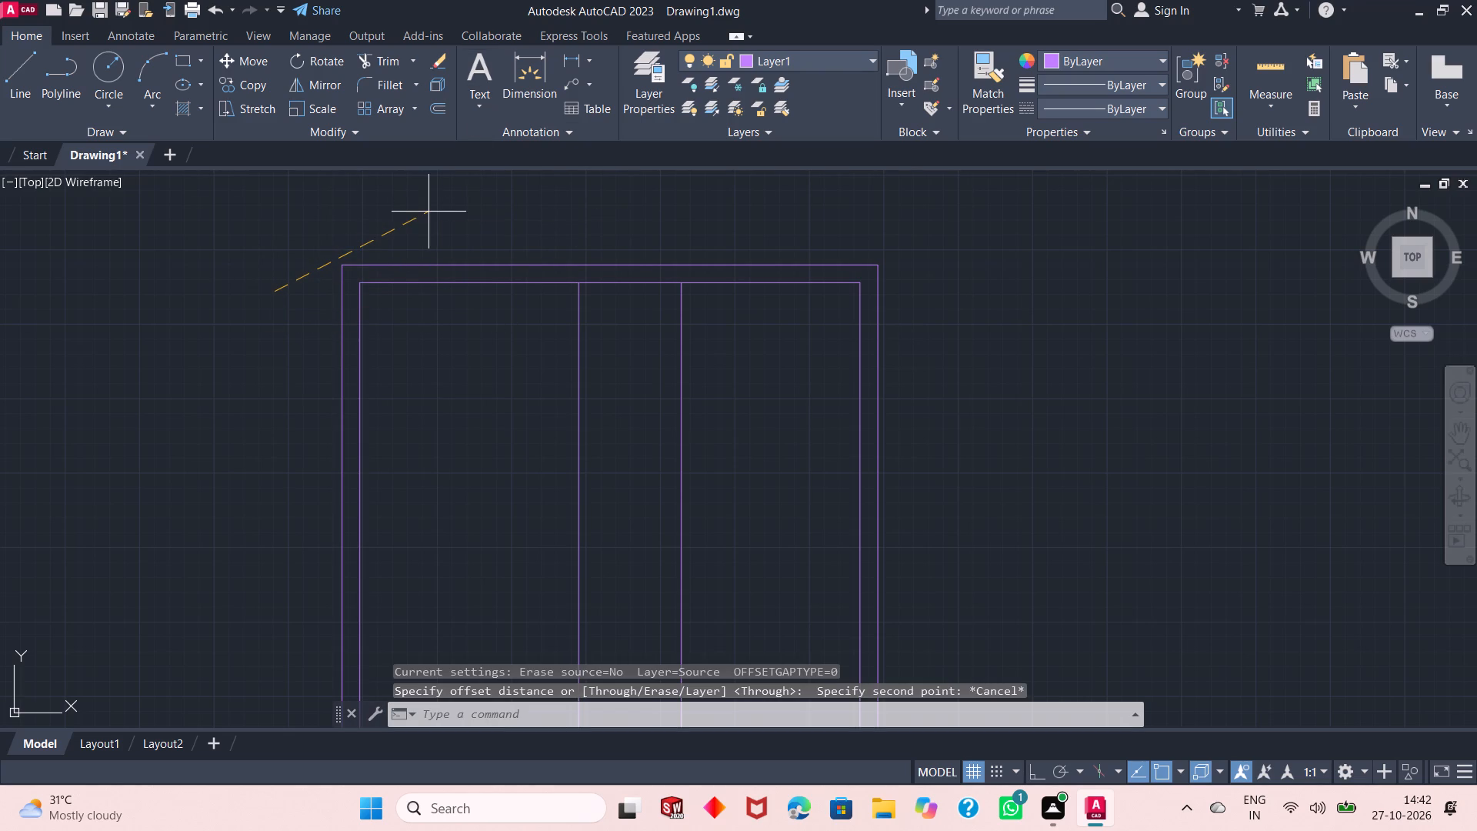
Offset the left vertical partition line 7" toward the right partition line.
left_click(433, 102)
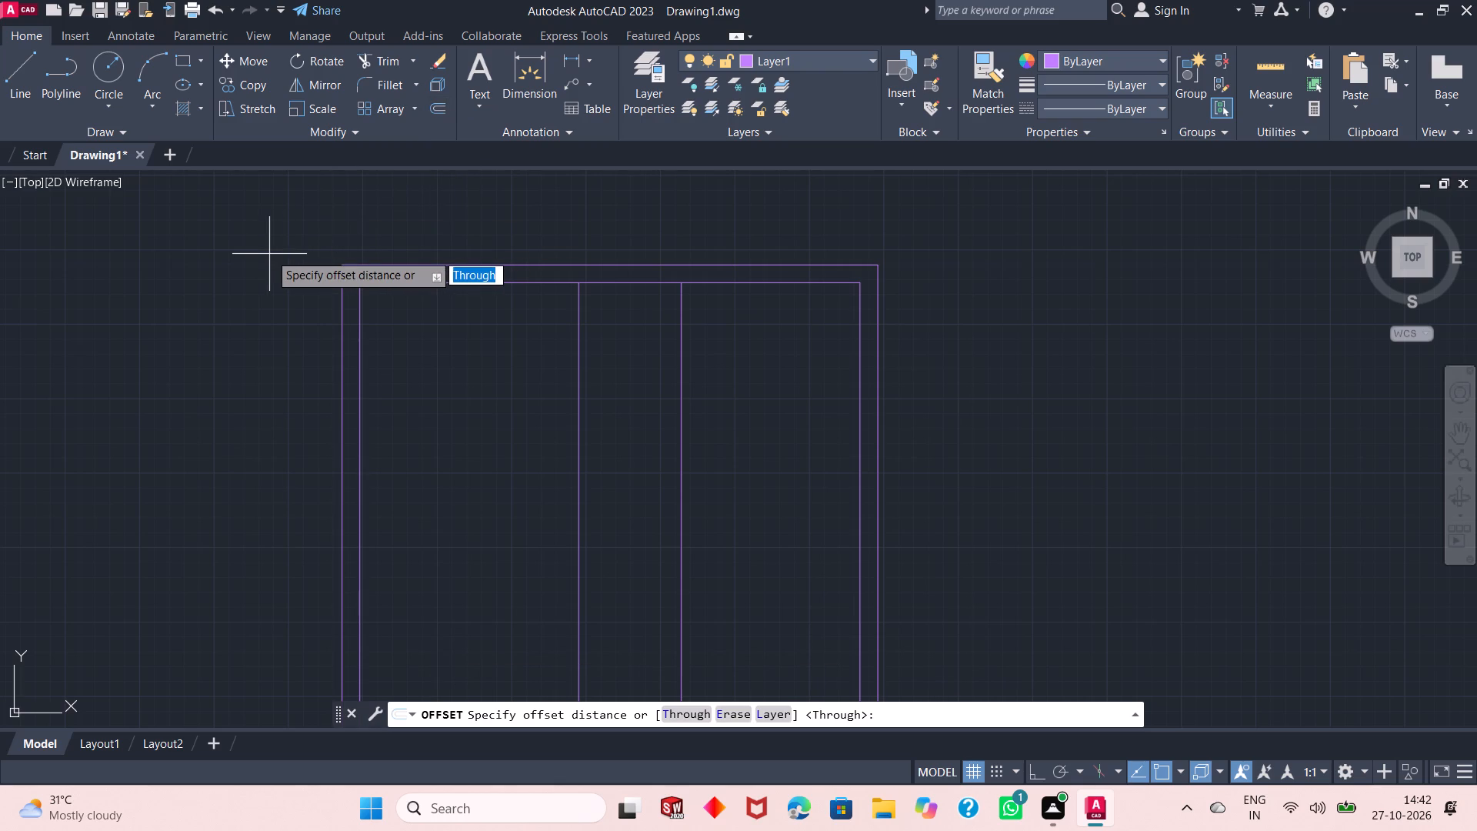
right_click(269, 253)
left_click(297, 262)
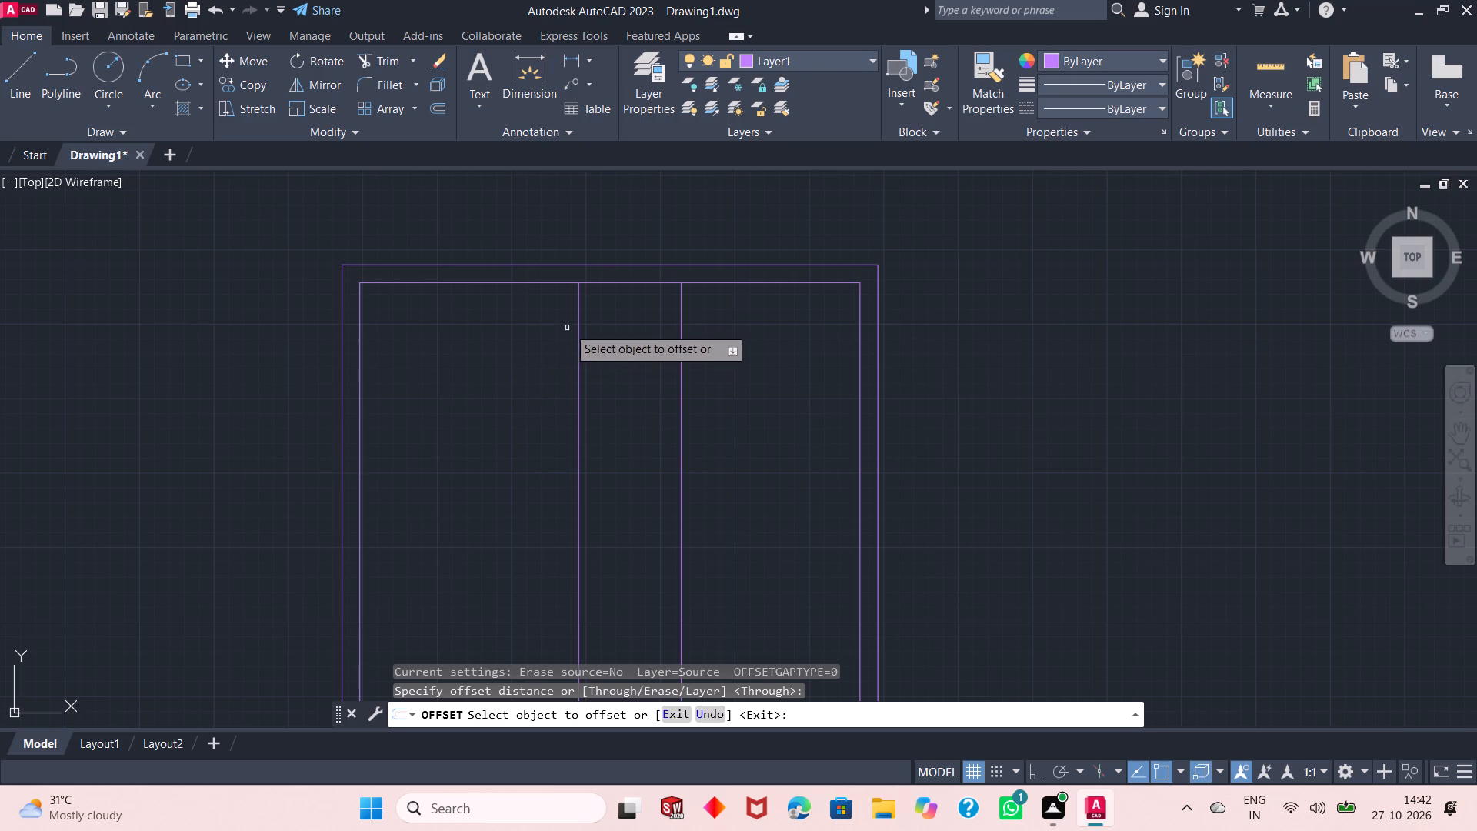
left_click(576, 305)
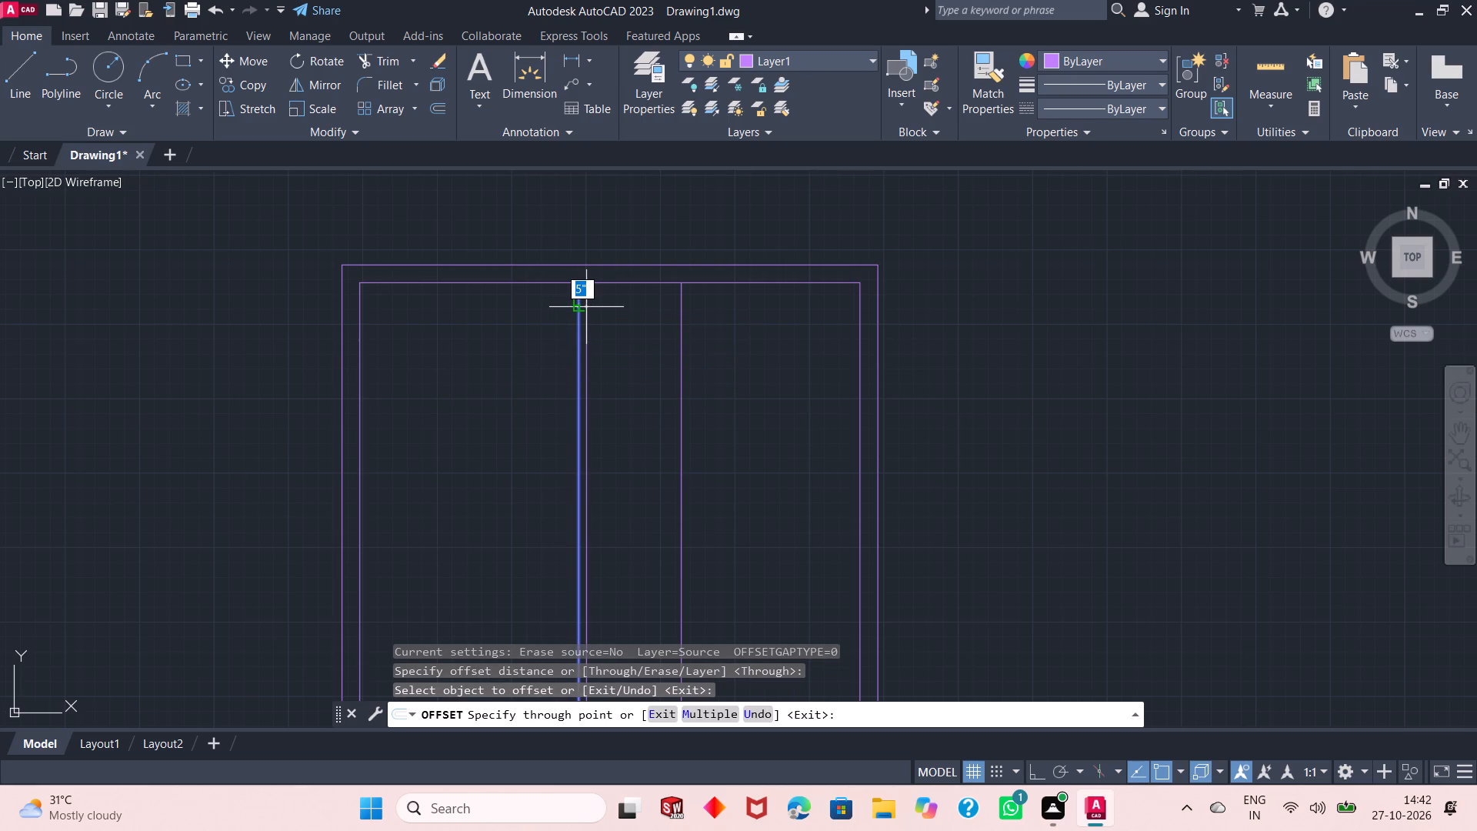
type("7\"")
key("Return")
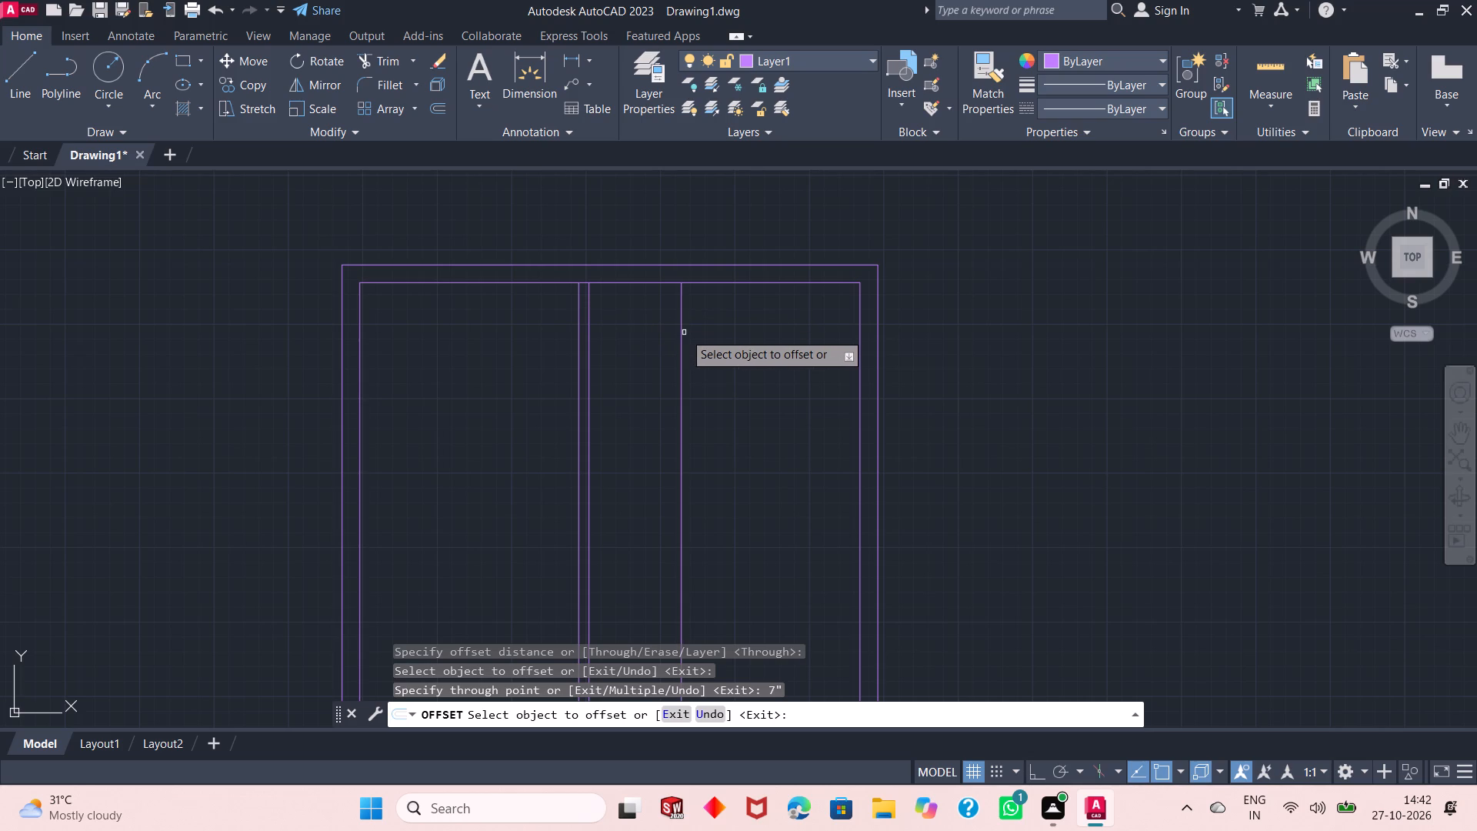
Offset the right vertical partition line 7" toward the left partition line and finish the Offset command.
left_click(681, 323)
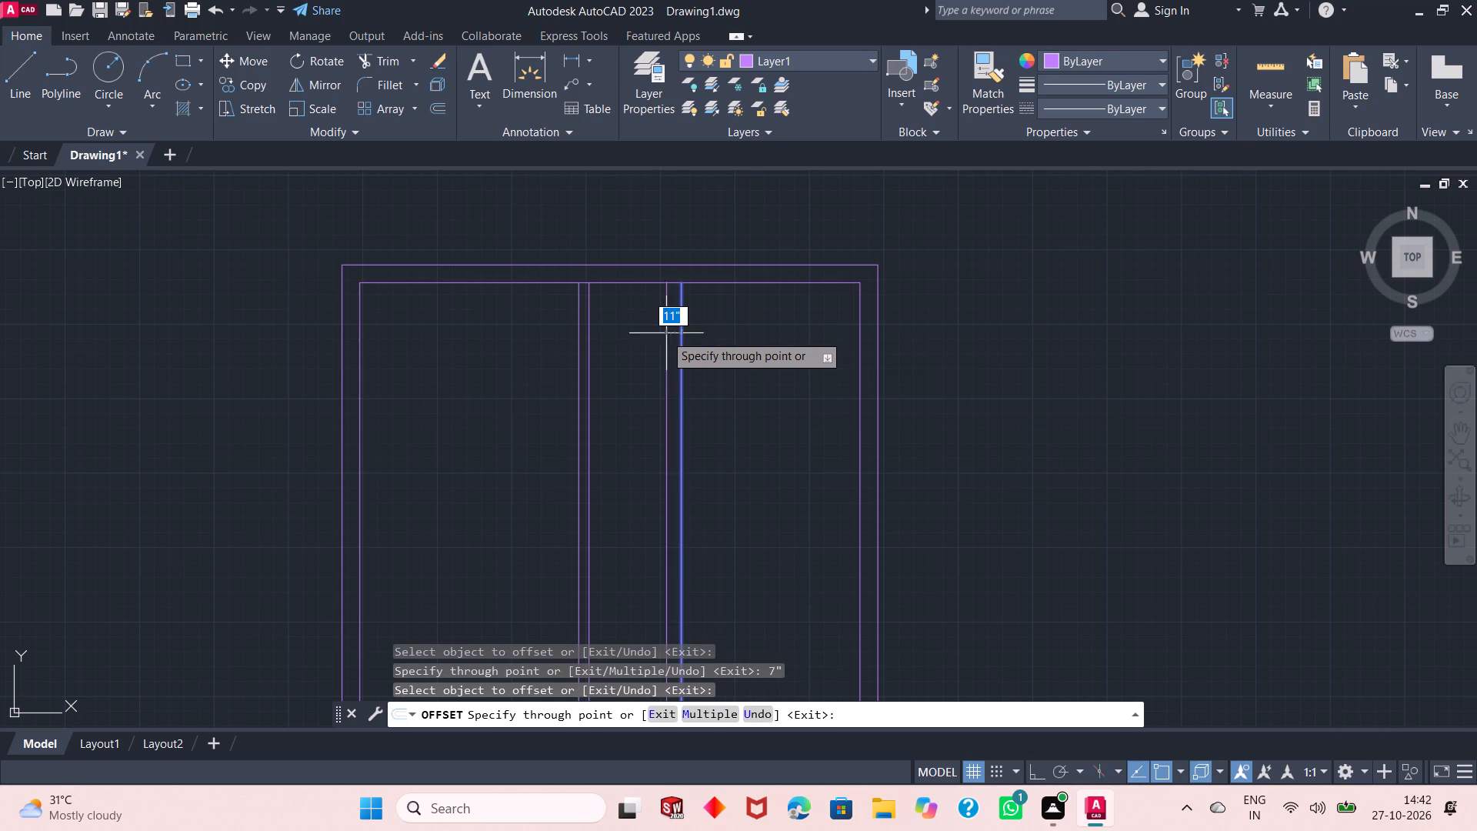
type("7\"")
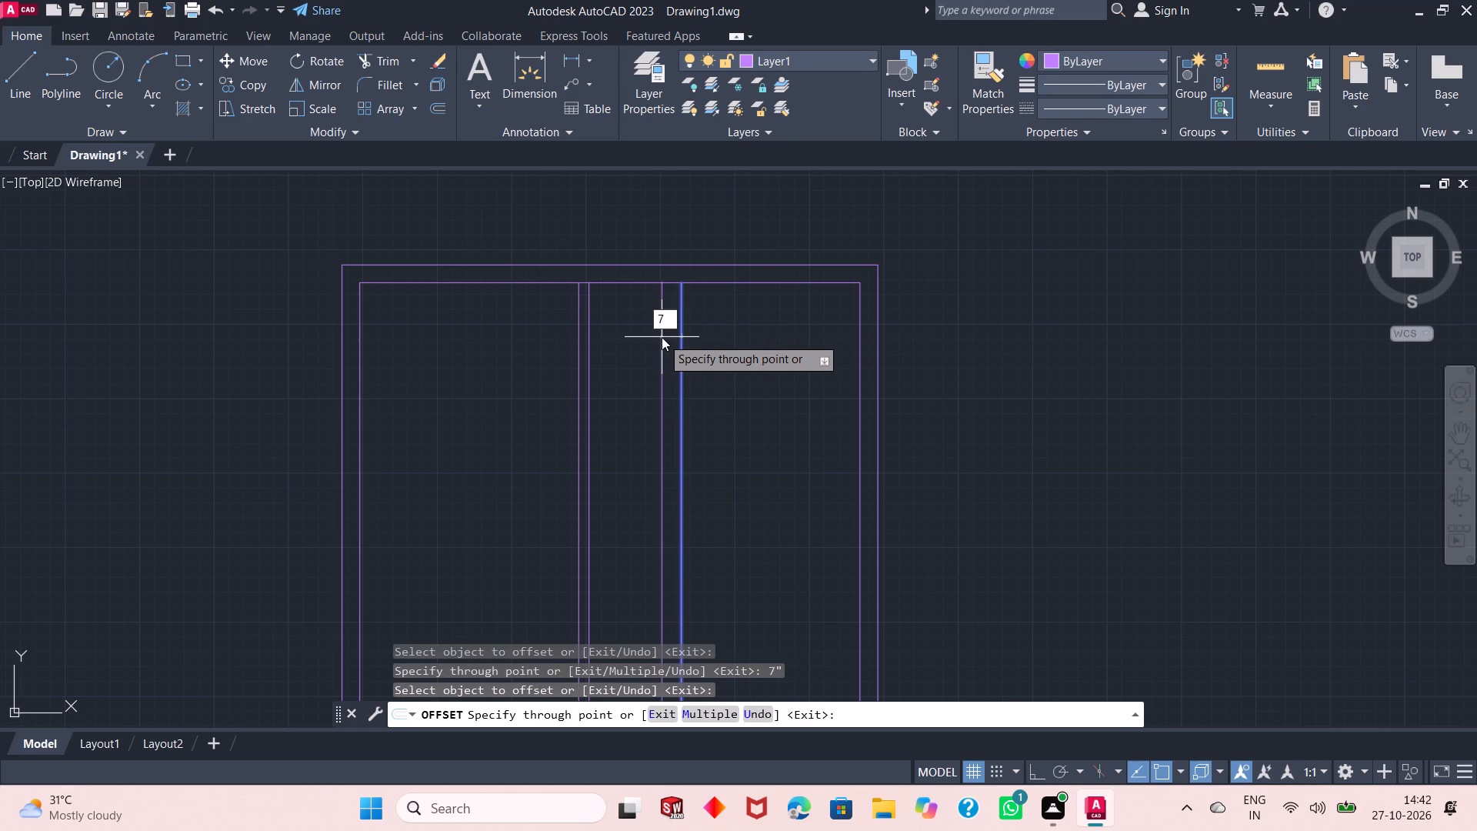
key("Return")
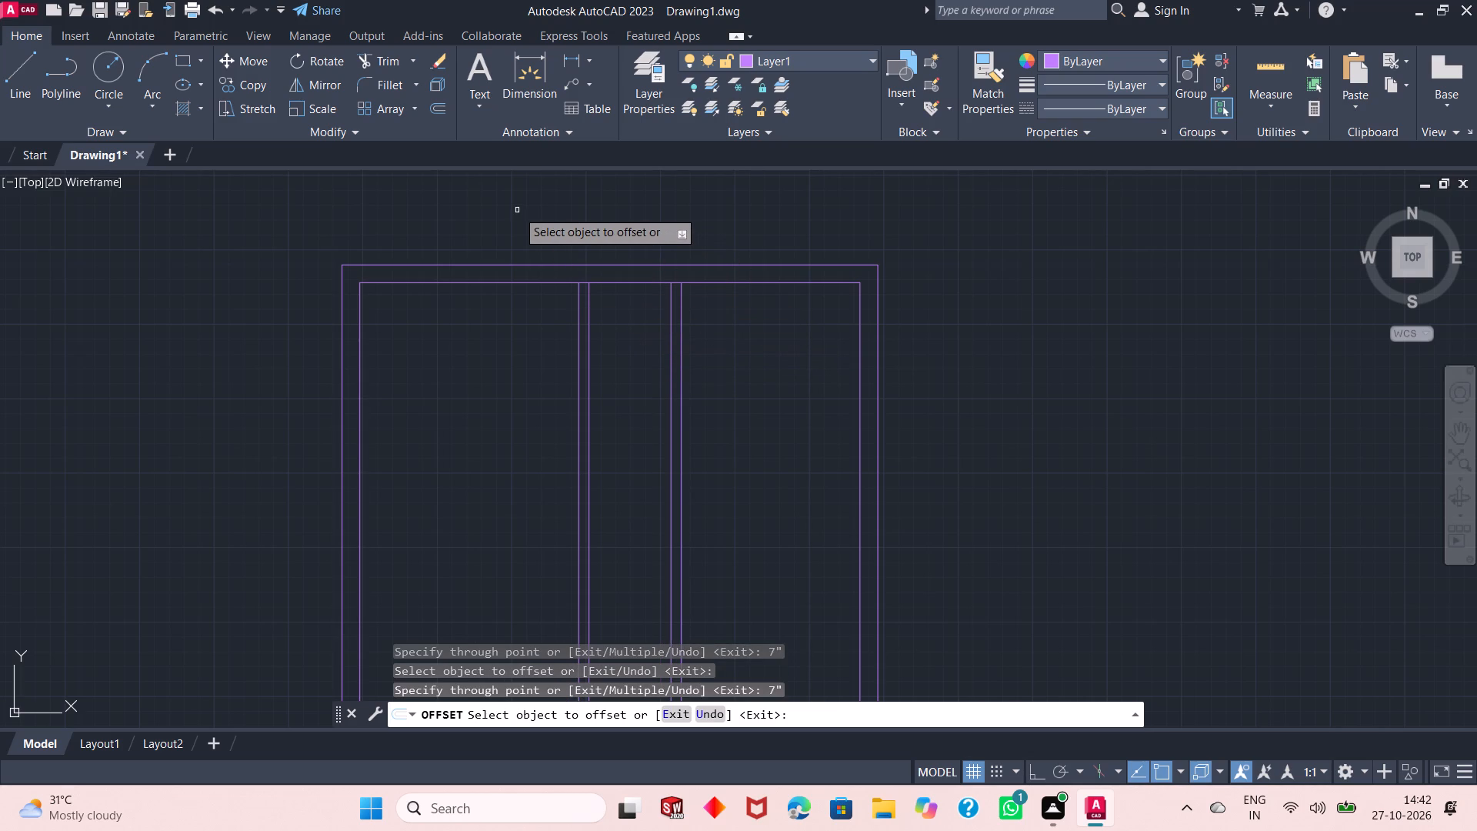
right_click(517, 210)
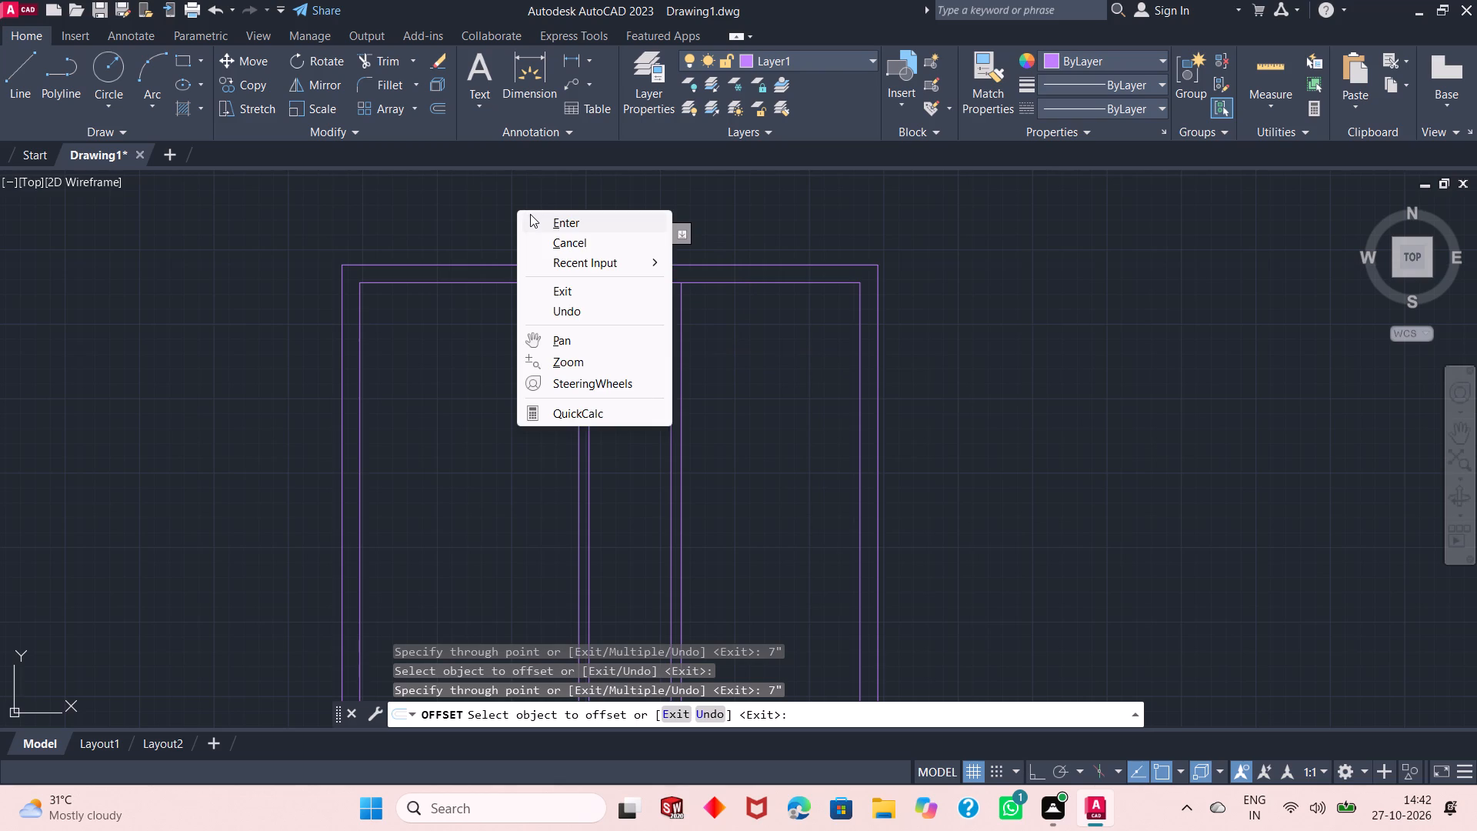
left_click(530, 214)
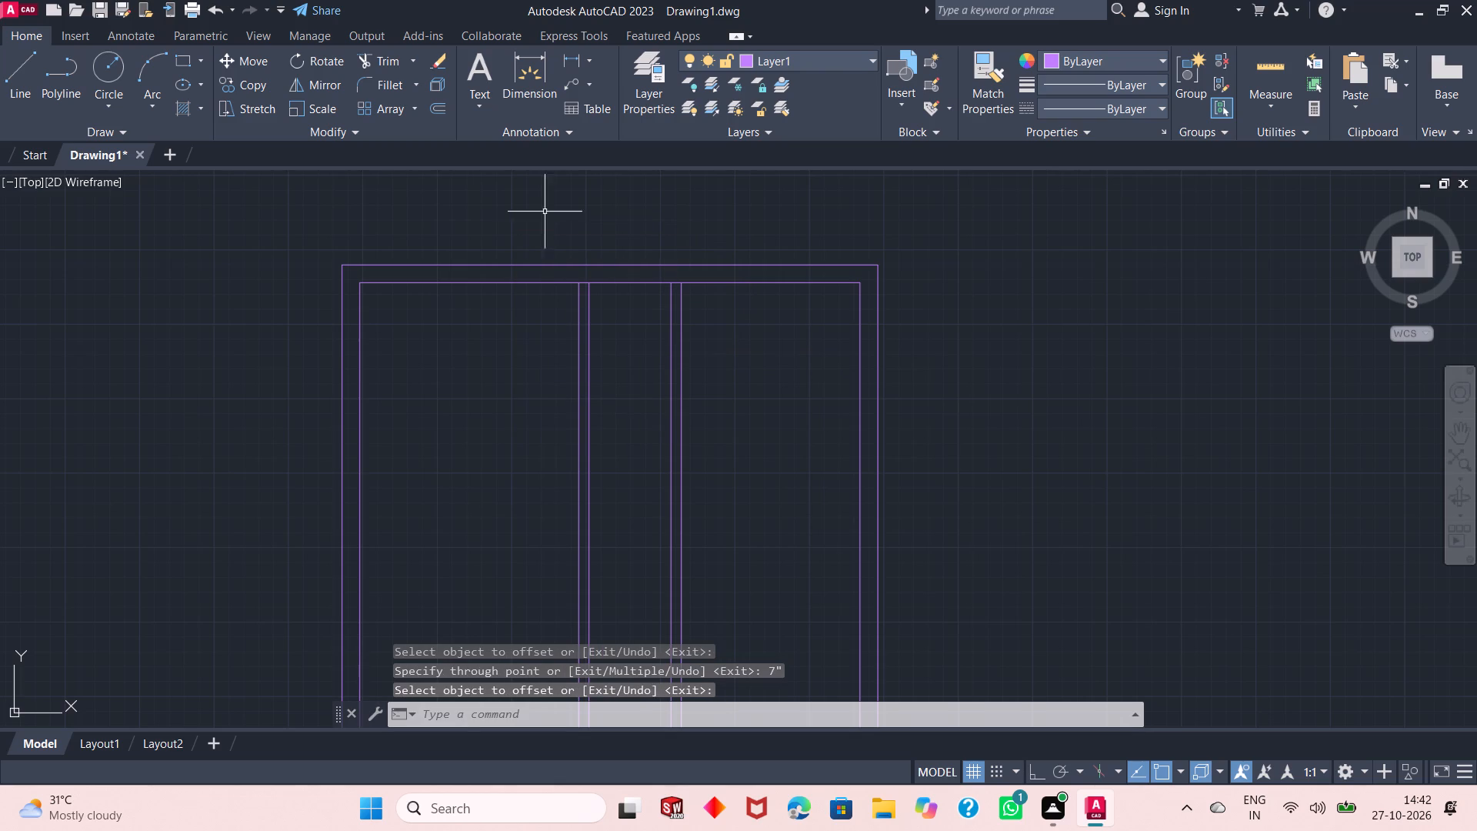
Measure the spacing between the partition walls and the inner outline with quick measure.
left_click(1266, 74)
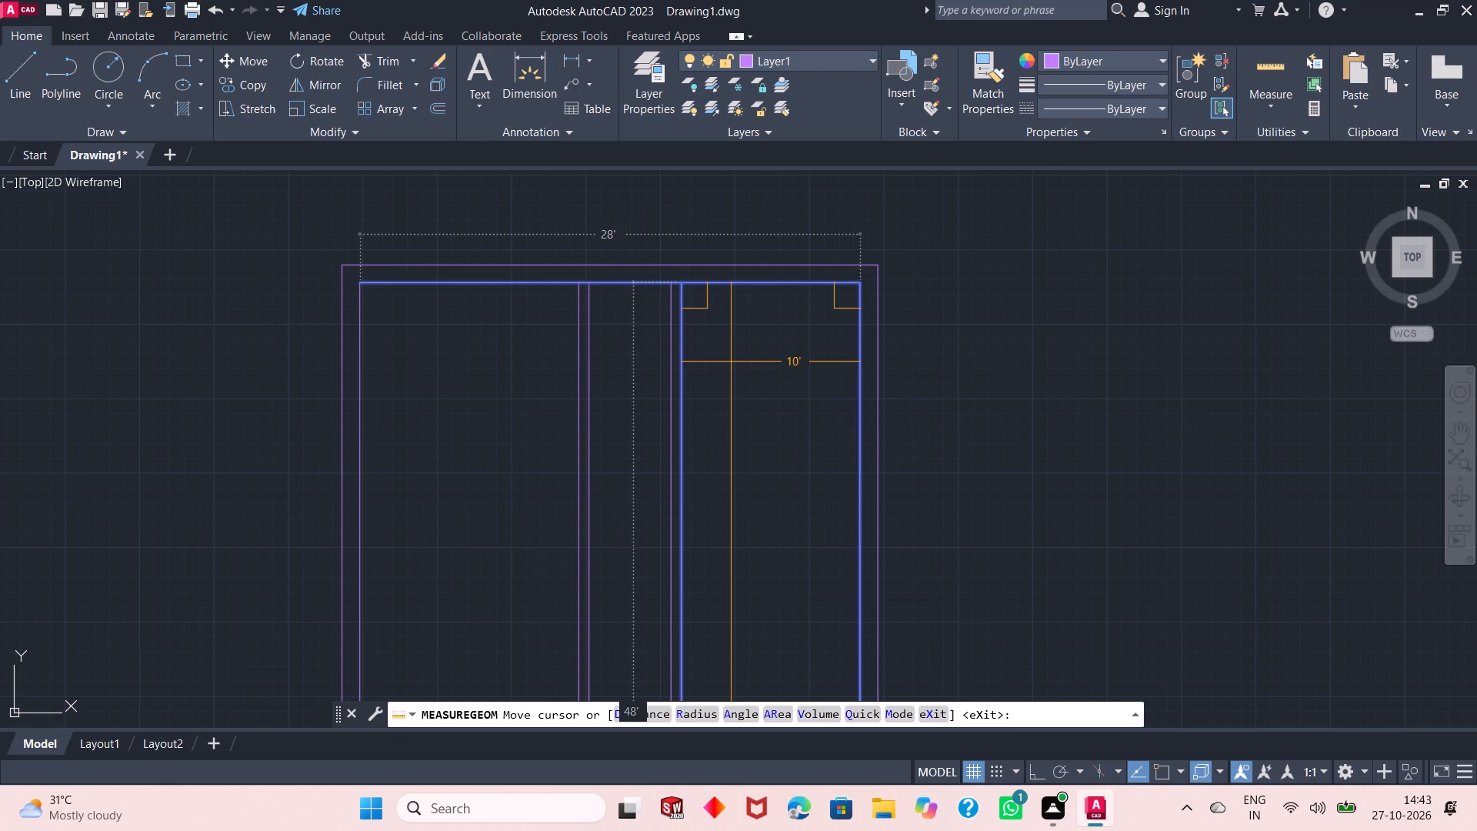
key("Escape")
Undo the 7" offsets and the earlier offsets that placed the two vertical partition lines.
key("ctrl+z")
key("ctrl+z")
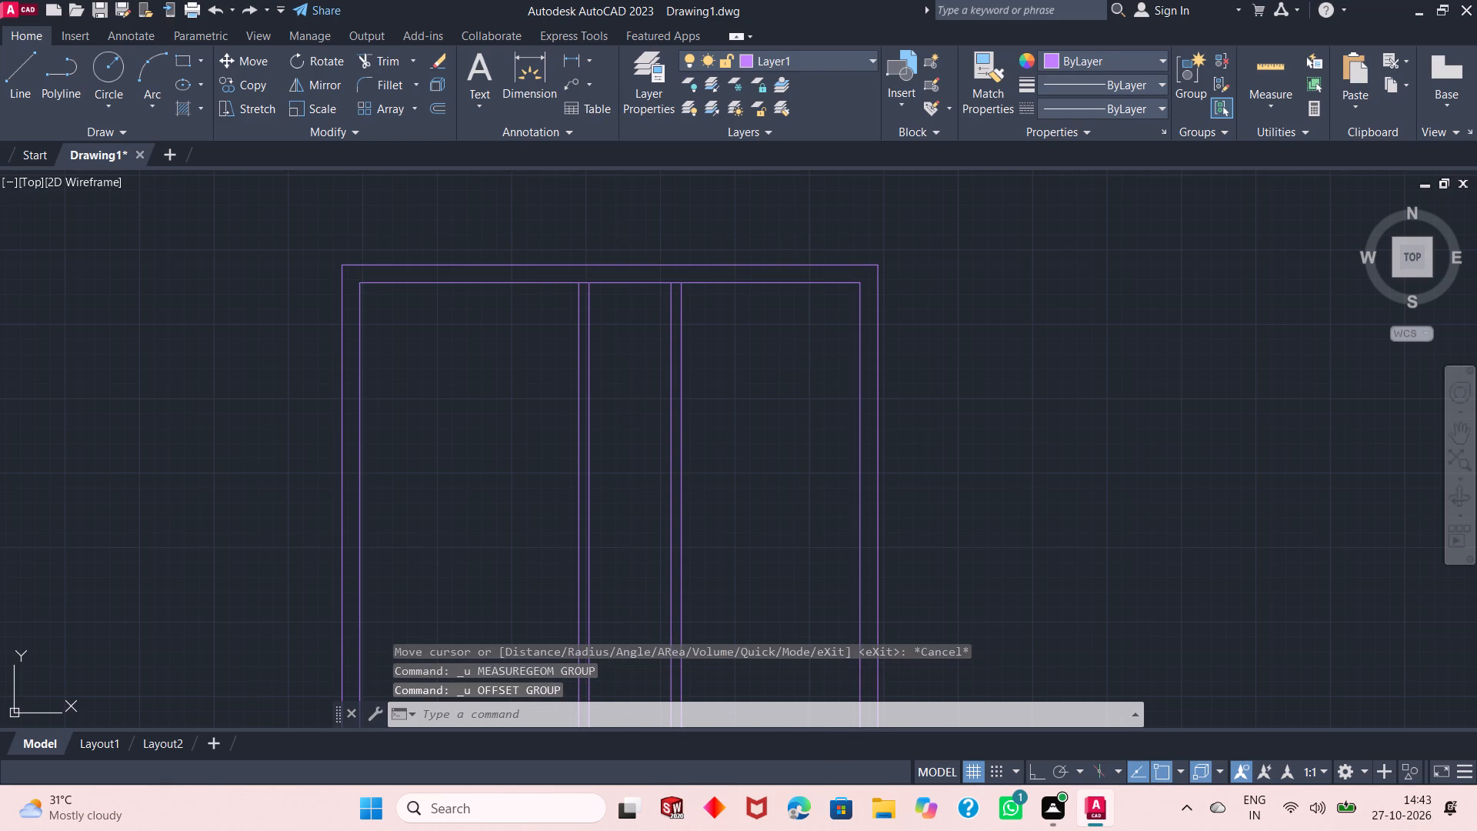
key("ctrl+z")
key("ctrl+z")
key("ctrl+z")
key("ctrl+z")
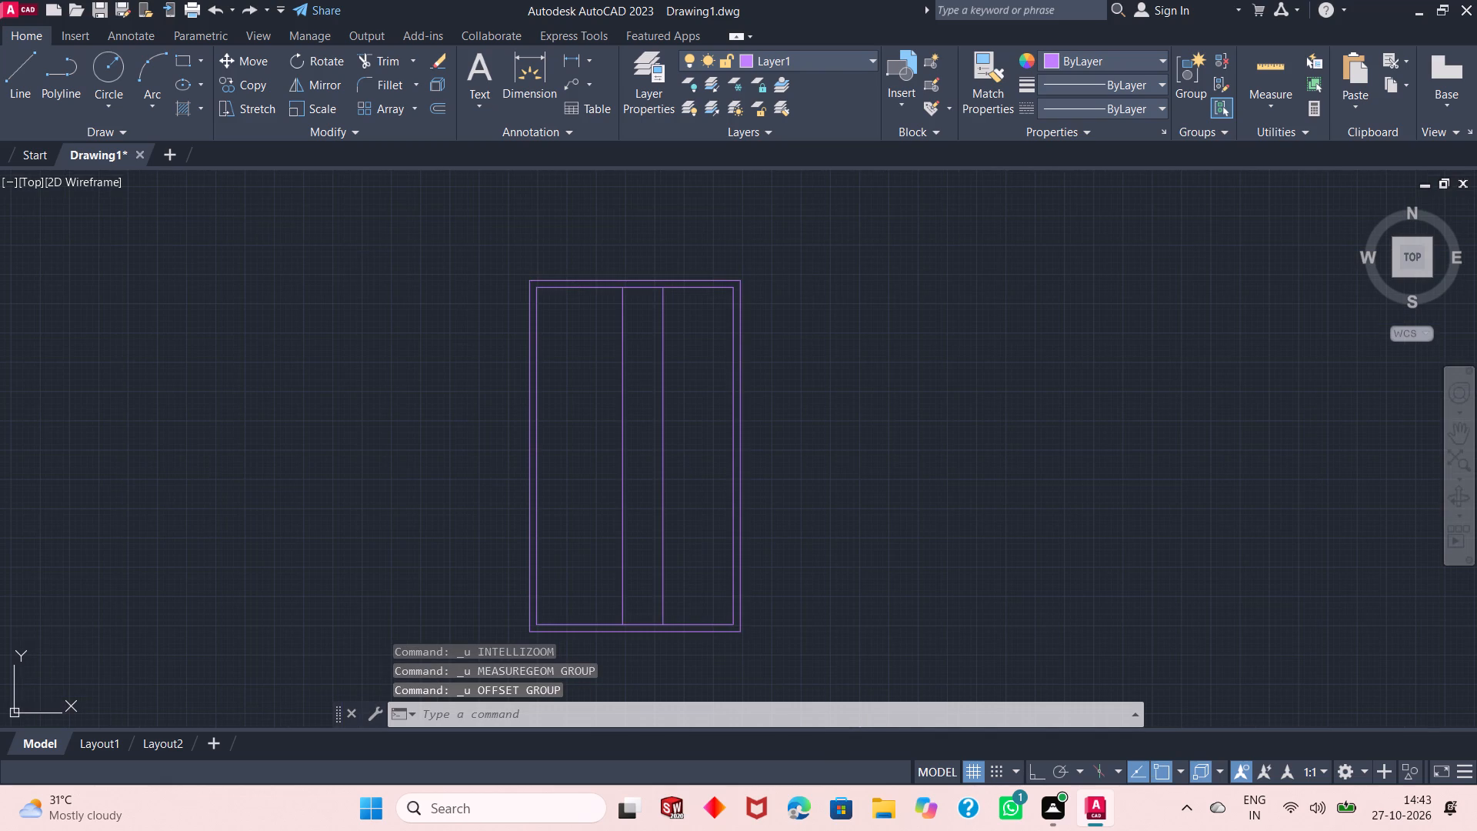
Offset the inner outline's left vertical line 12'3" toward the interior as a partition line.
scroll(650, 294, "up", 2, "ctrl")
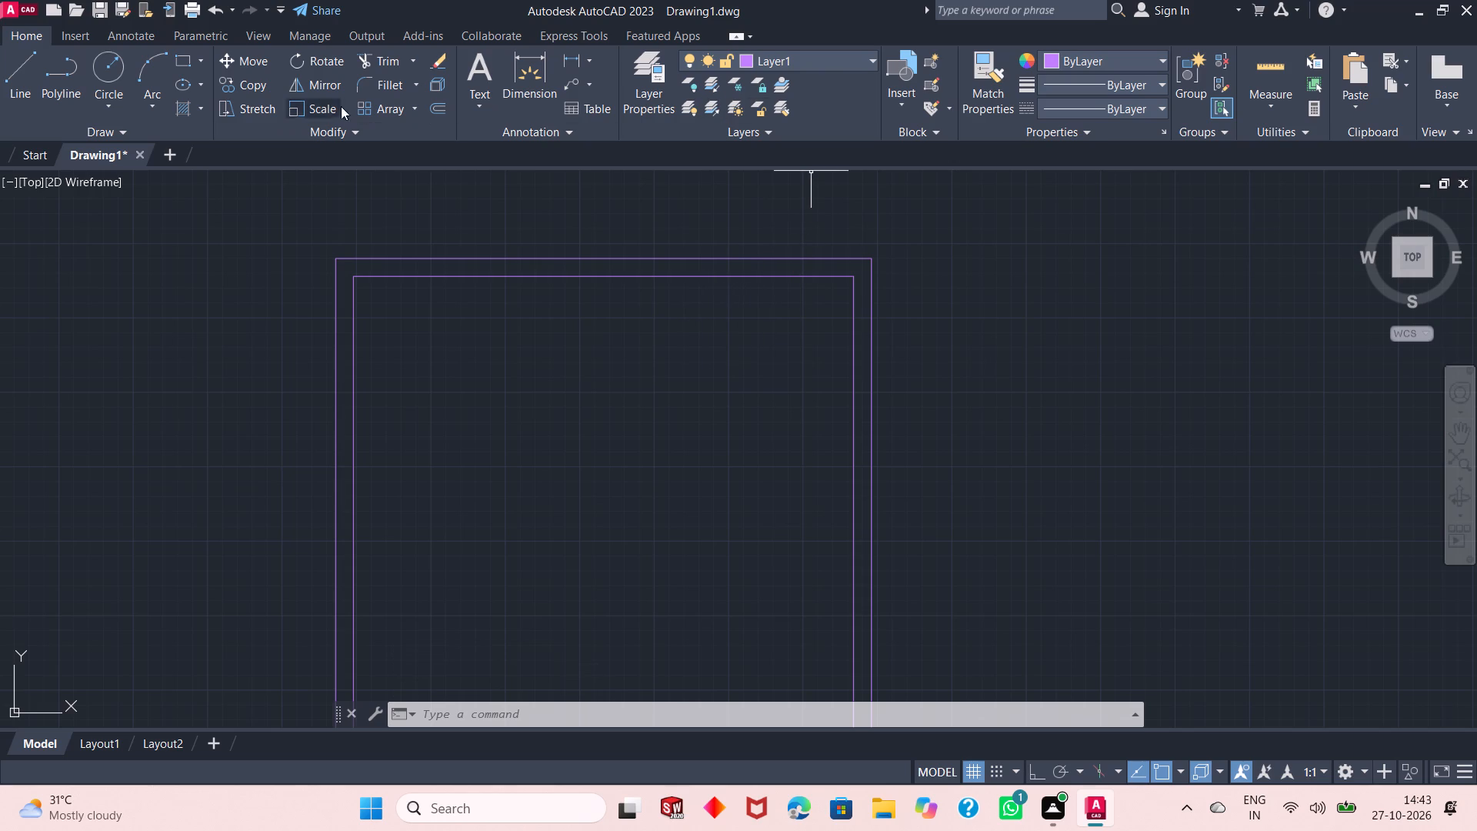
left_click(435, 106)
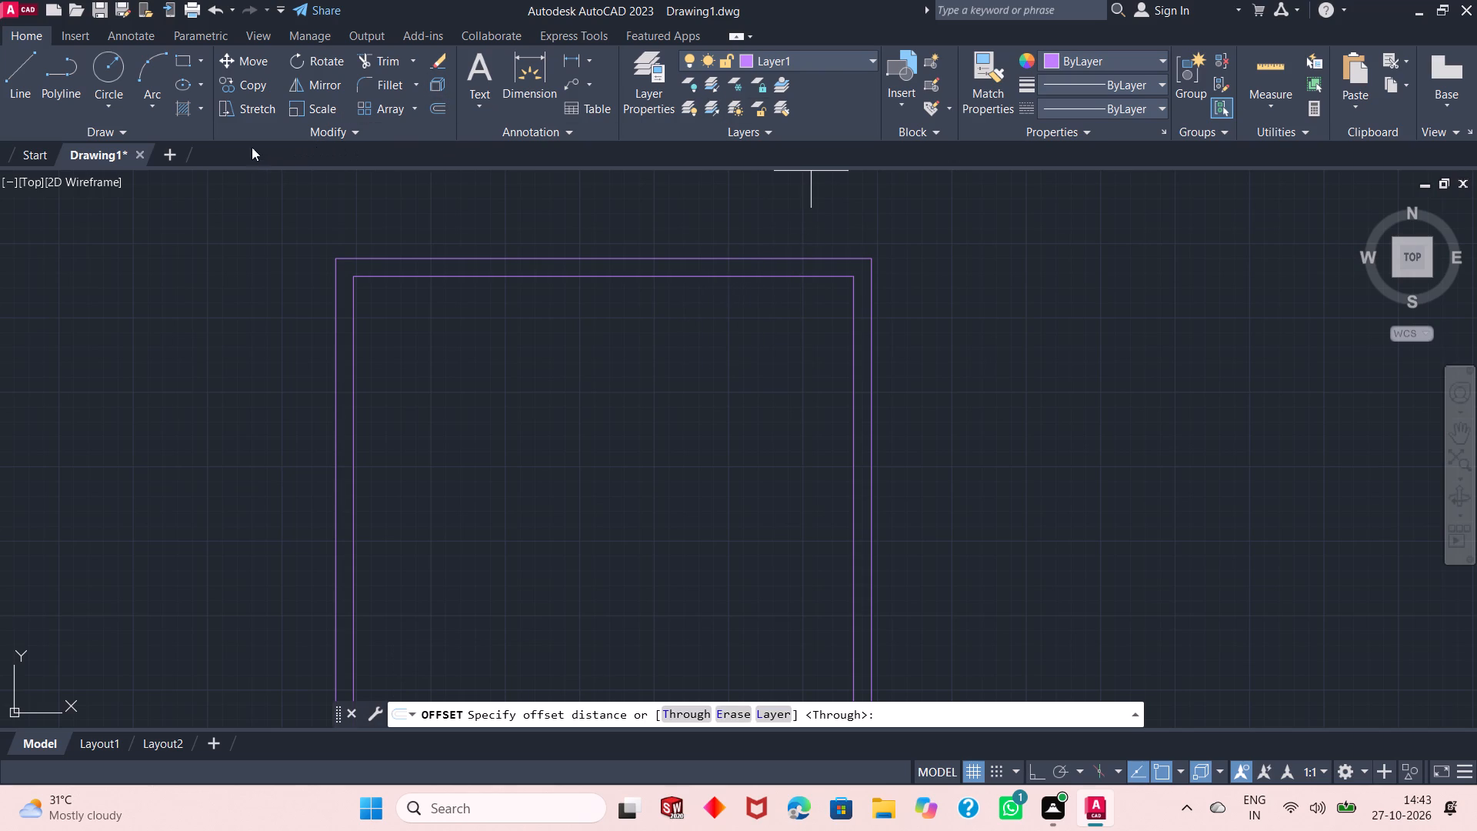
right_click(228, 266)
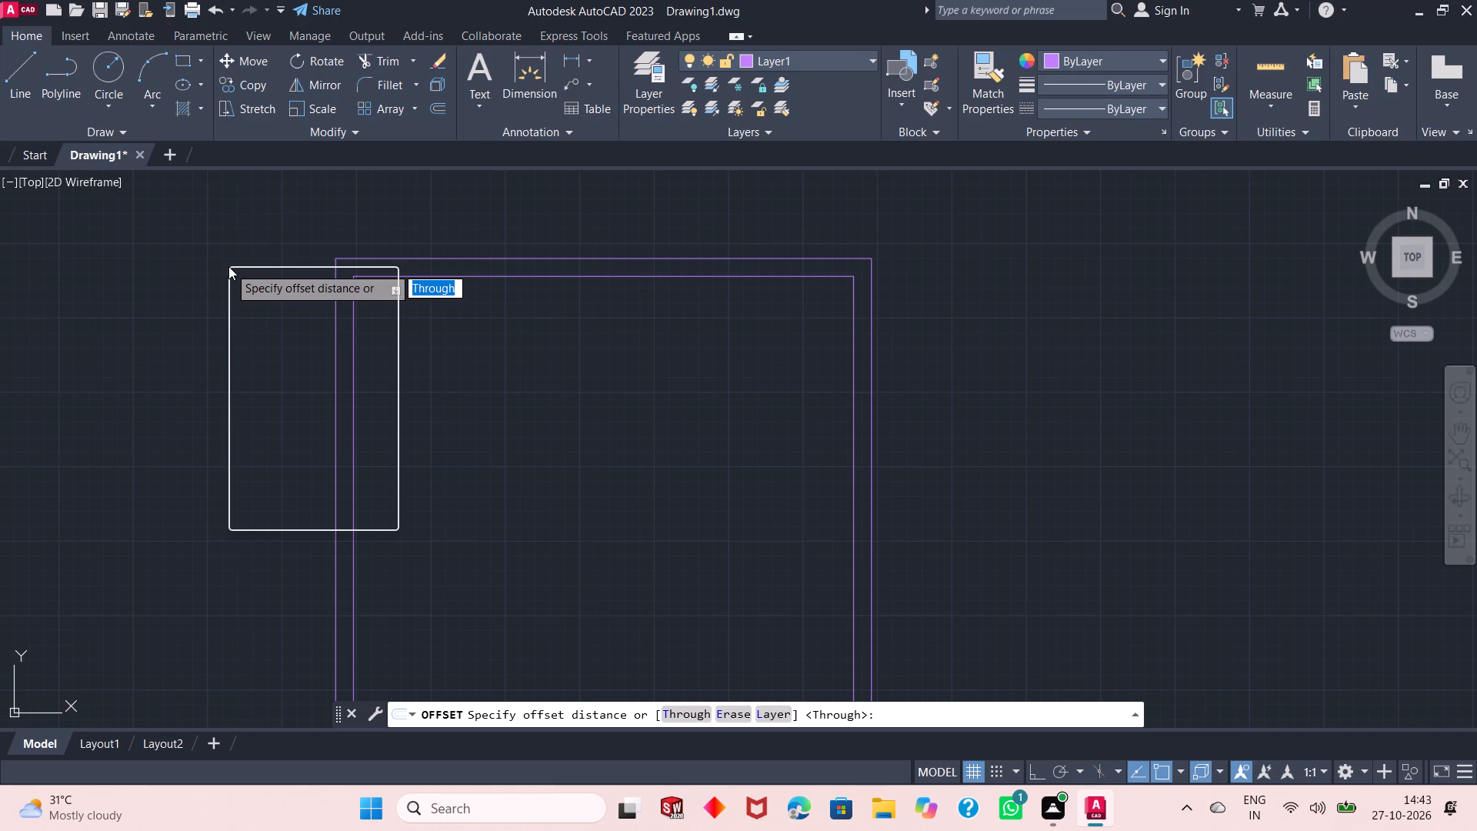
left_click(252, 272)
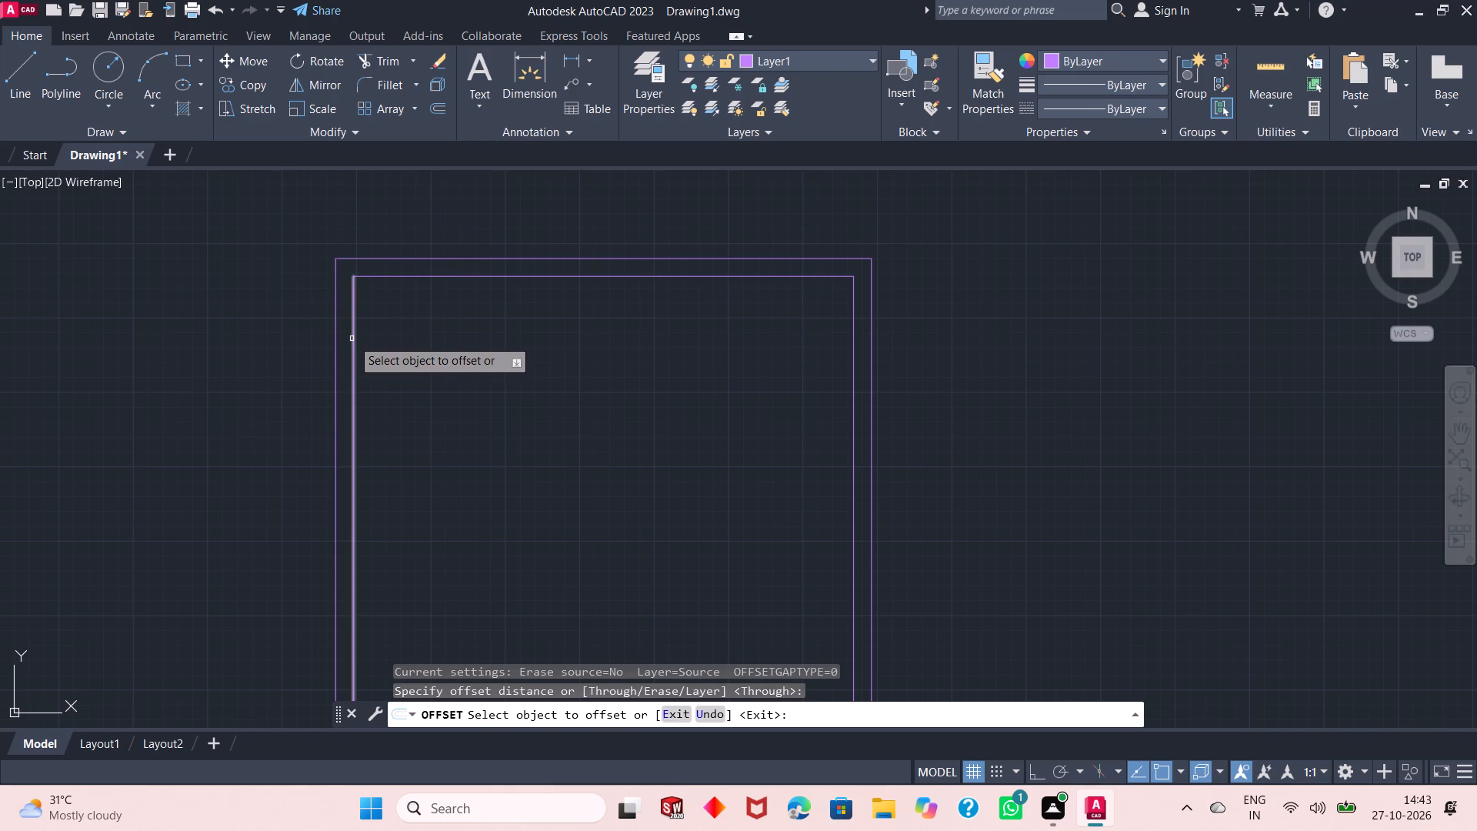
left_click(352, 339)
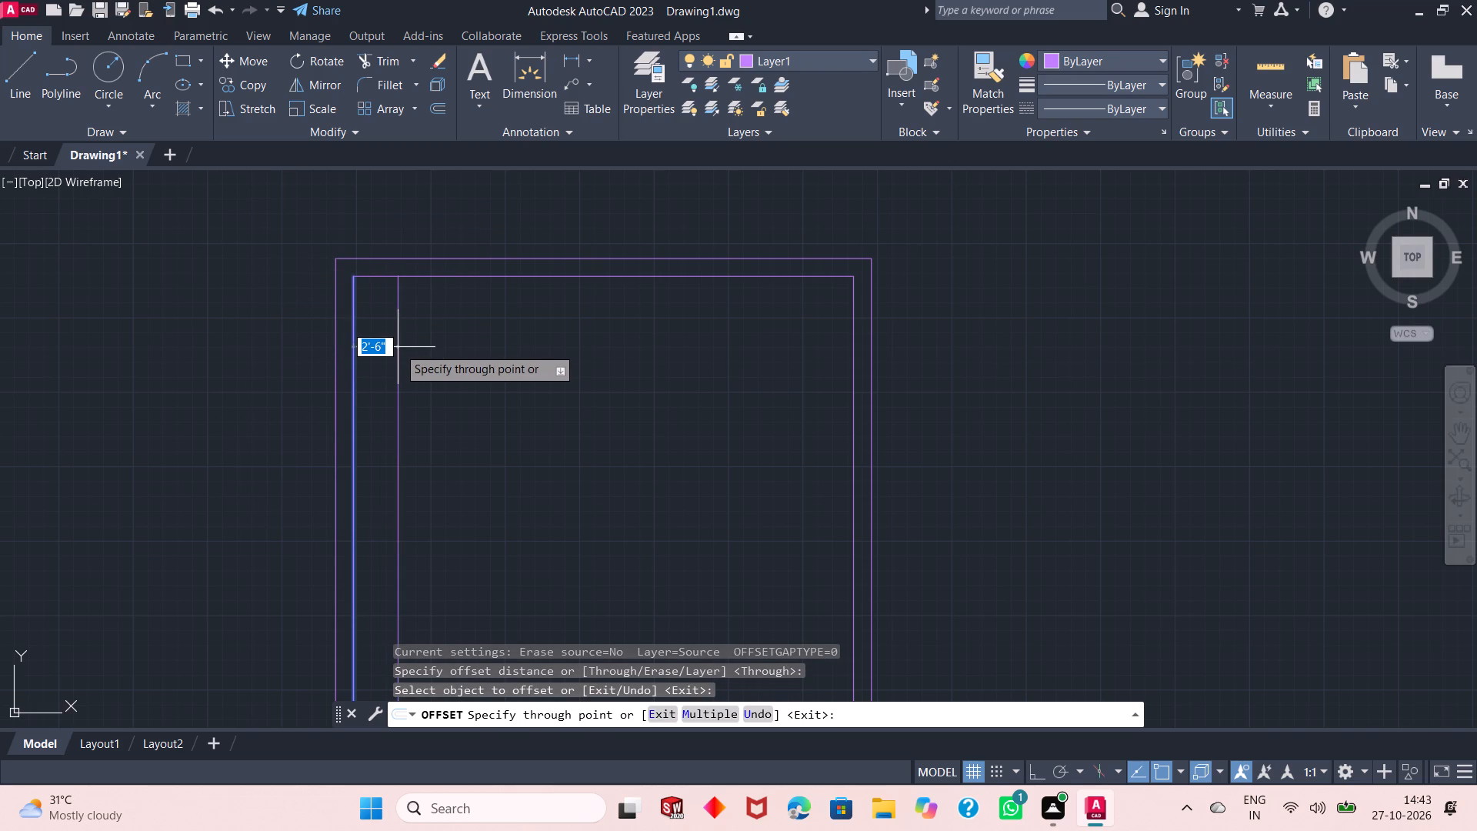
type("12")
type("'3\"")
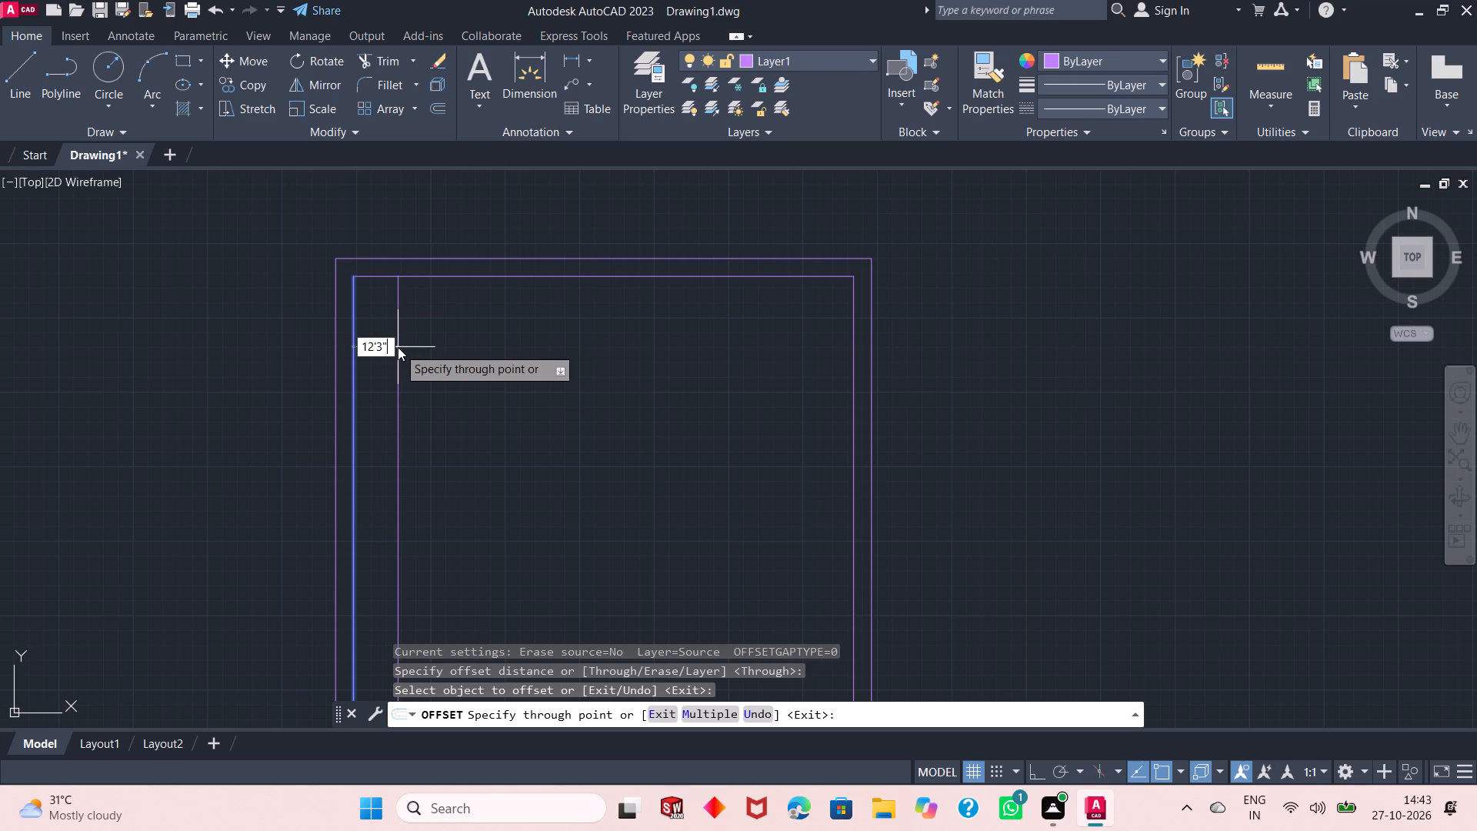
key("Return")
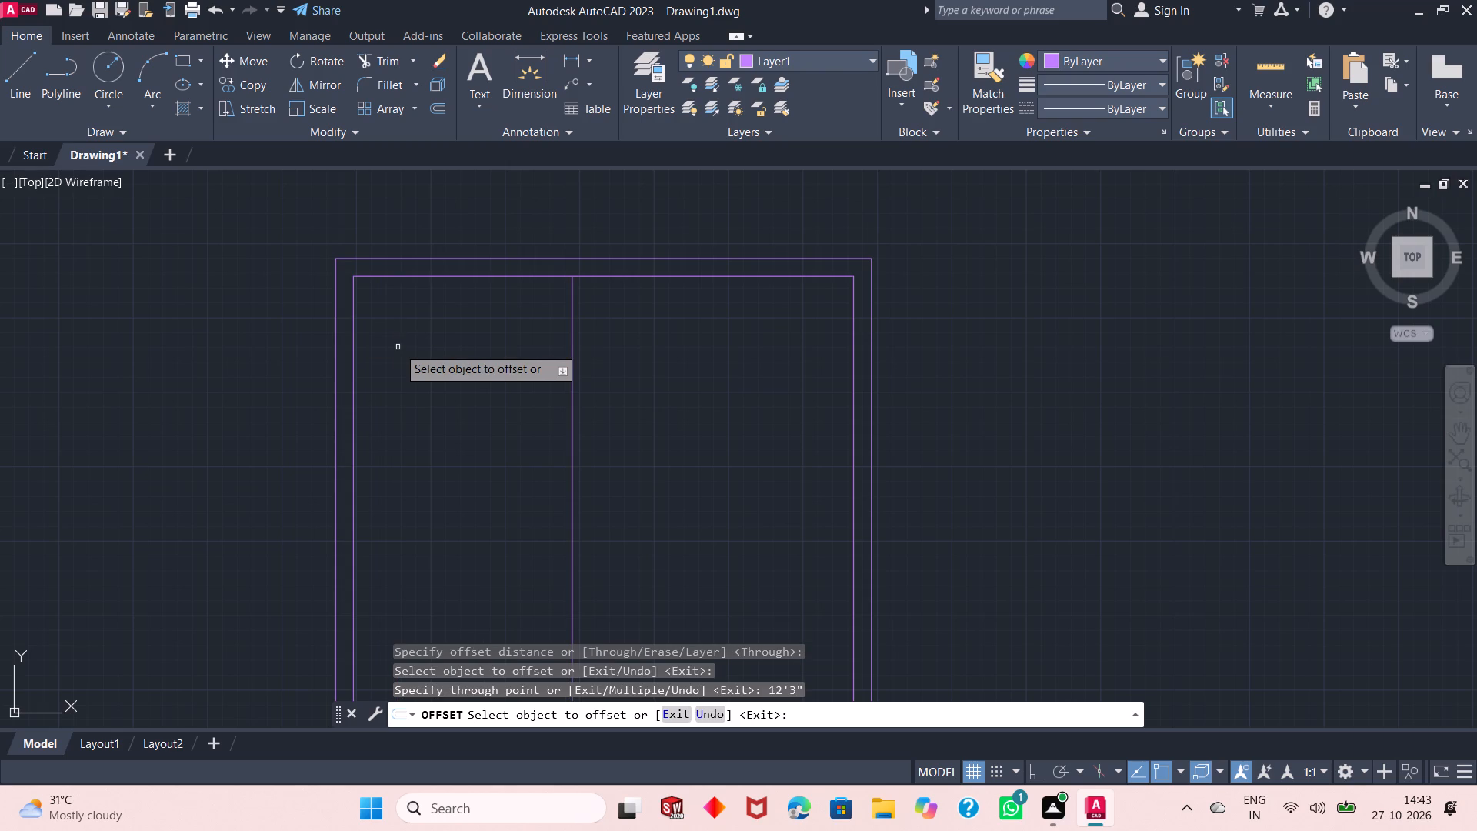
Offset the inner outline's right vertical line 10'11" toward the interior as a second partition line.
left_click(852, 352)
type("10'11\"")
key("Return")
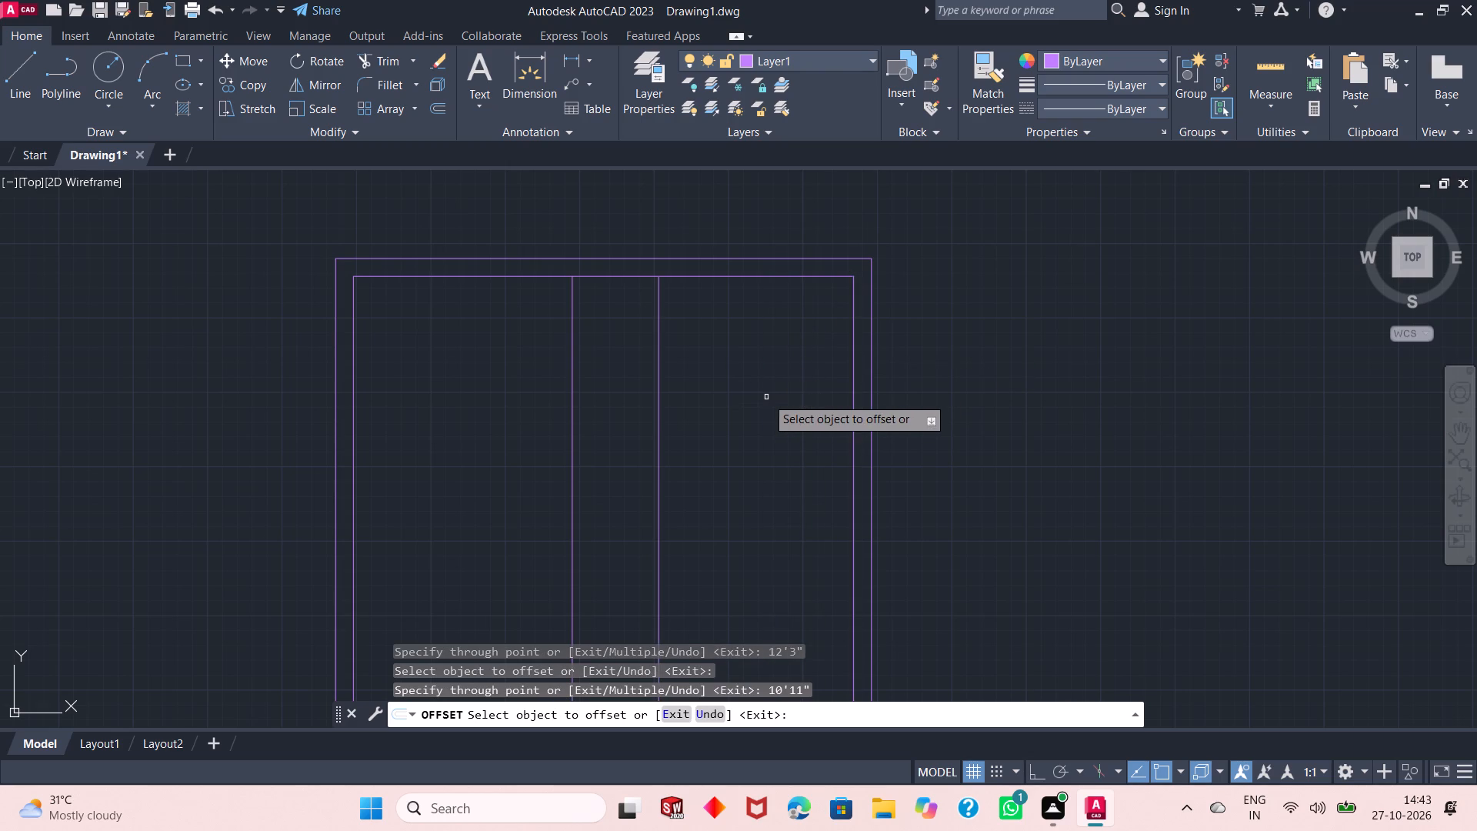
Measure the spacing between the two vertical partition lines with quick measure.
left_click(1257, 80)
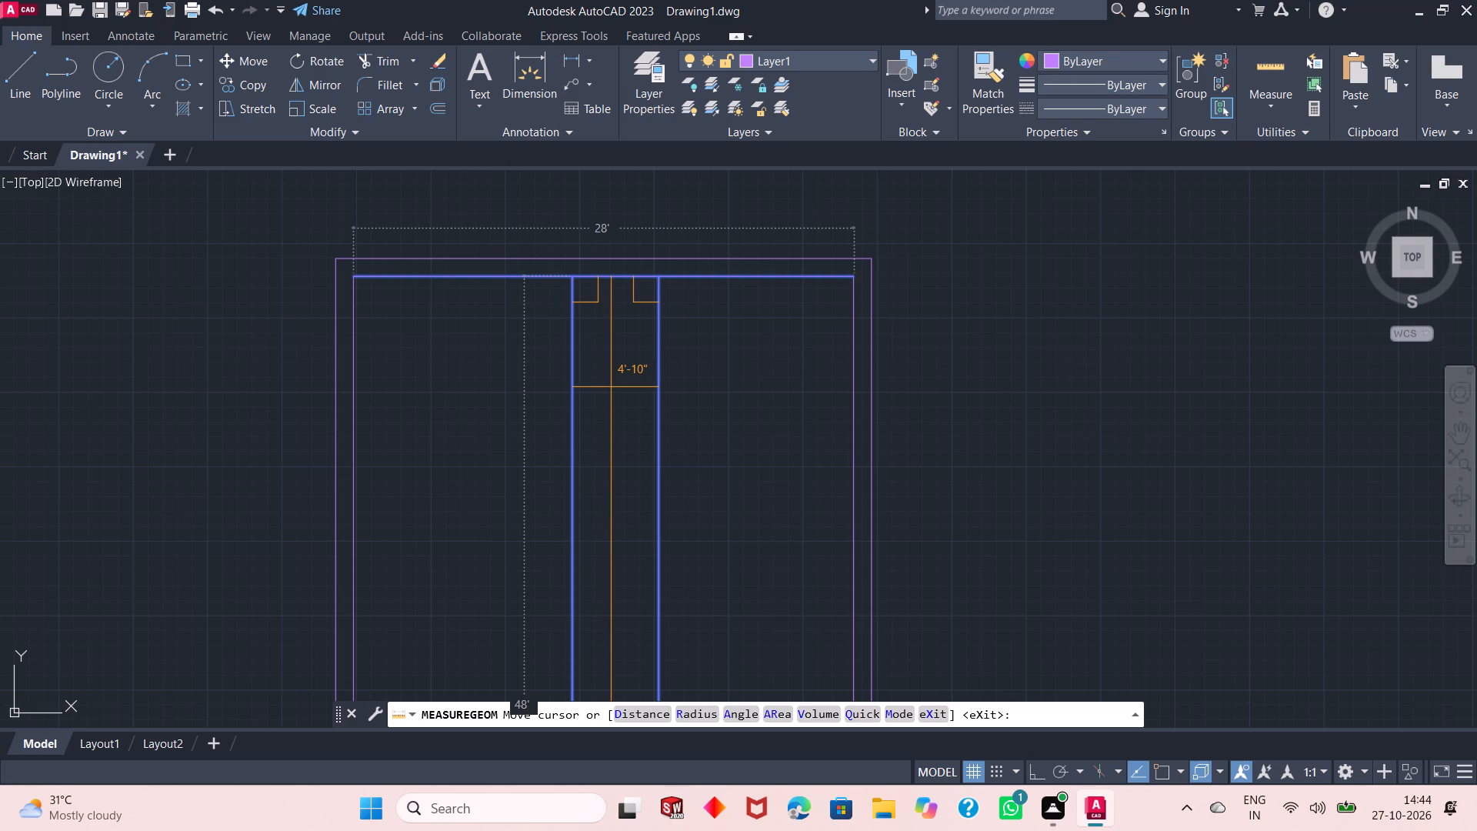
key("Escape")
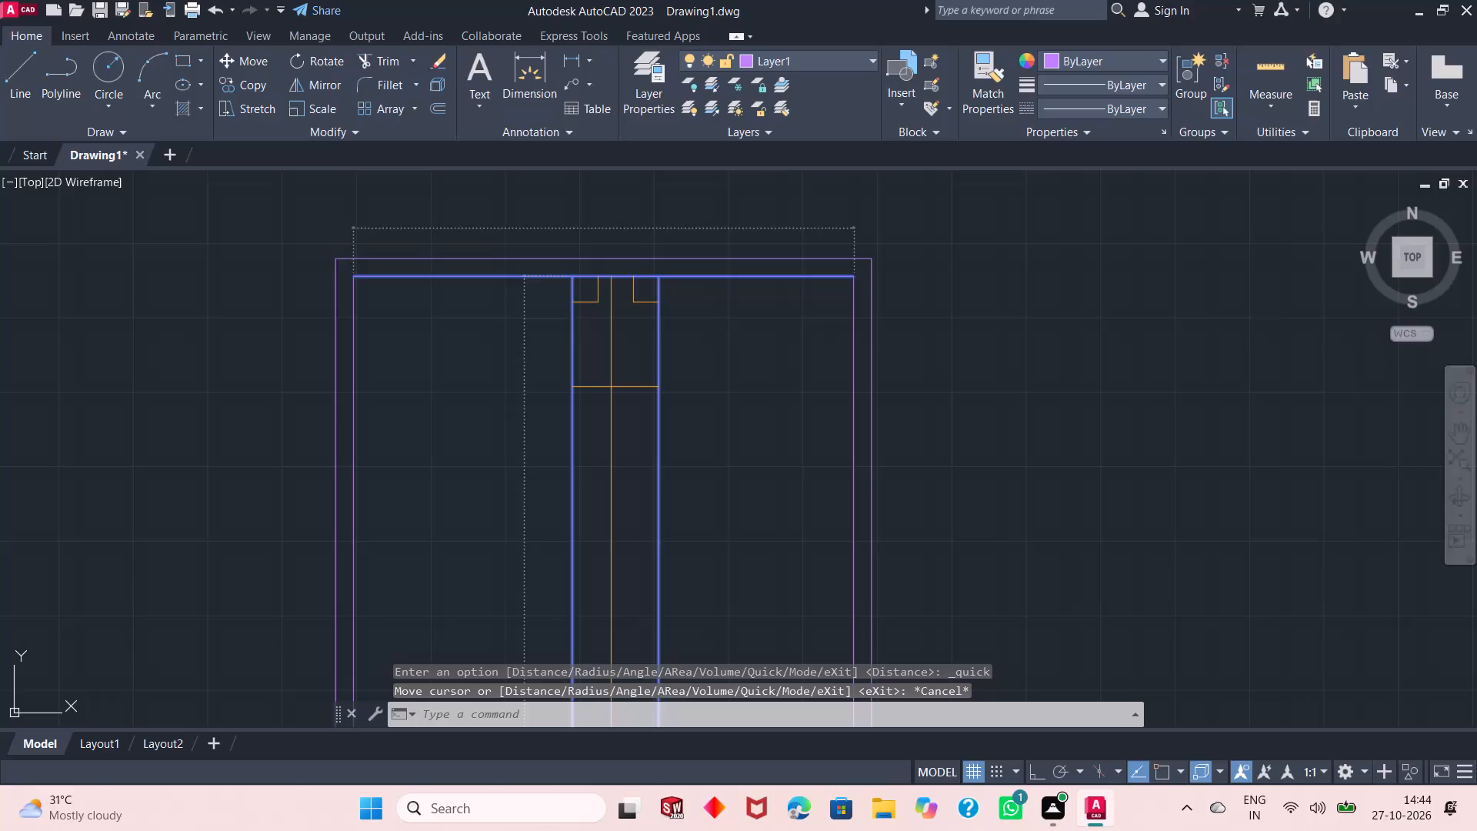
Undo the partition offsets, the explode and the inner wall outline offset, leaving only the outer rectangle.
key("ctrl+z")
key("ctrl+z")
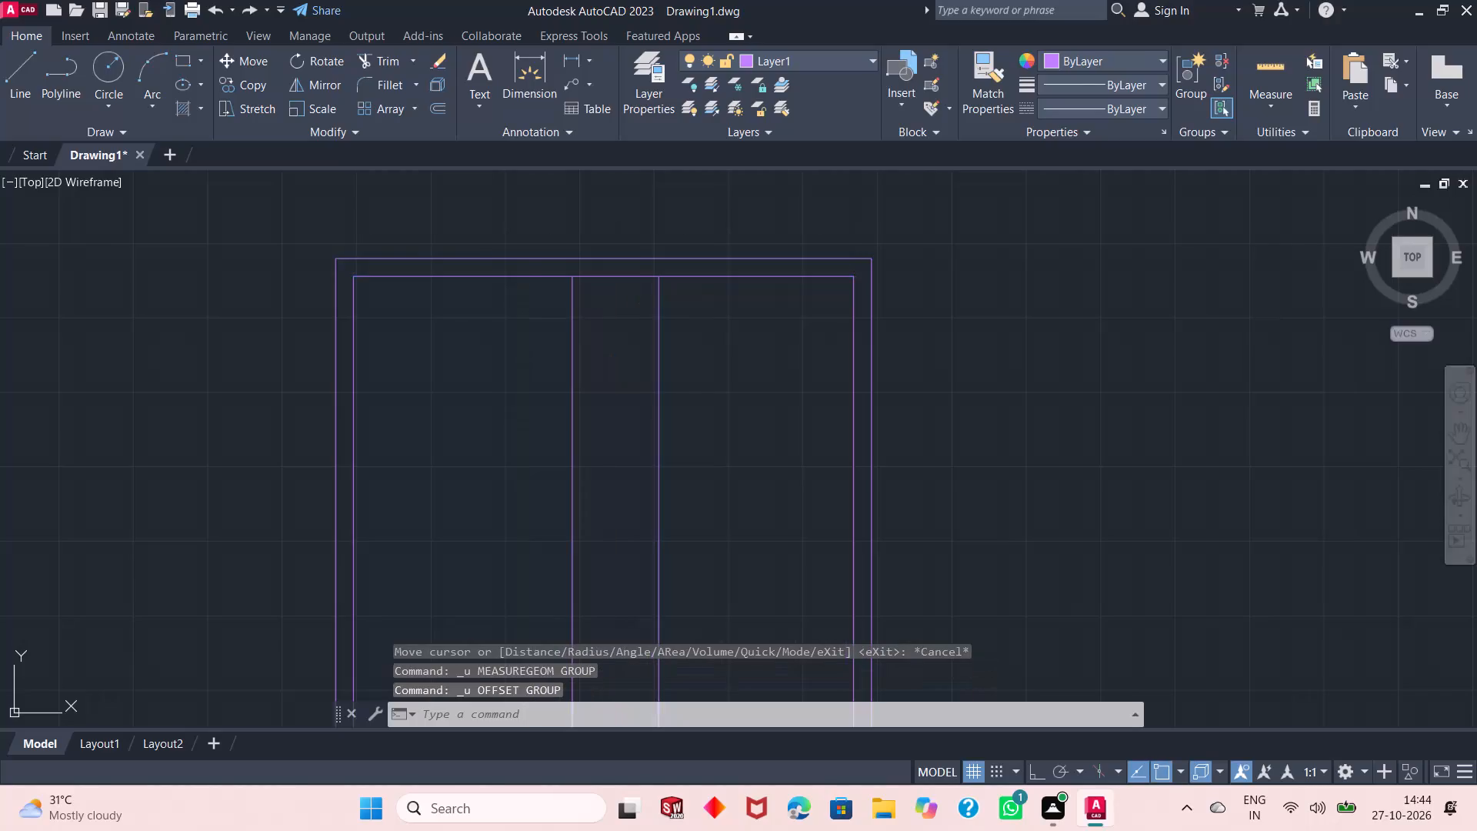
key("ctrl+z")
key("ctrl+z")
key("ctrl+z")
key("ctrl+z")
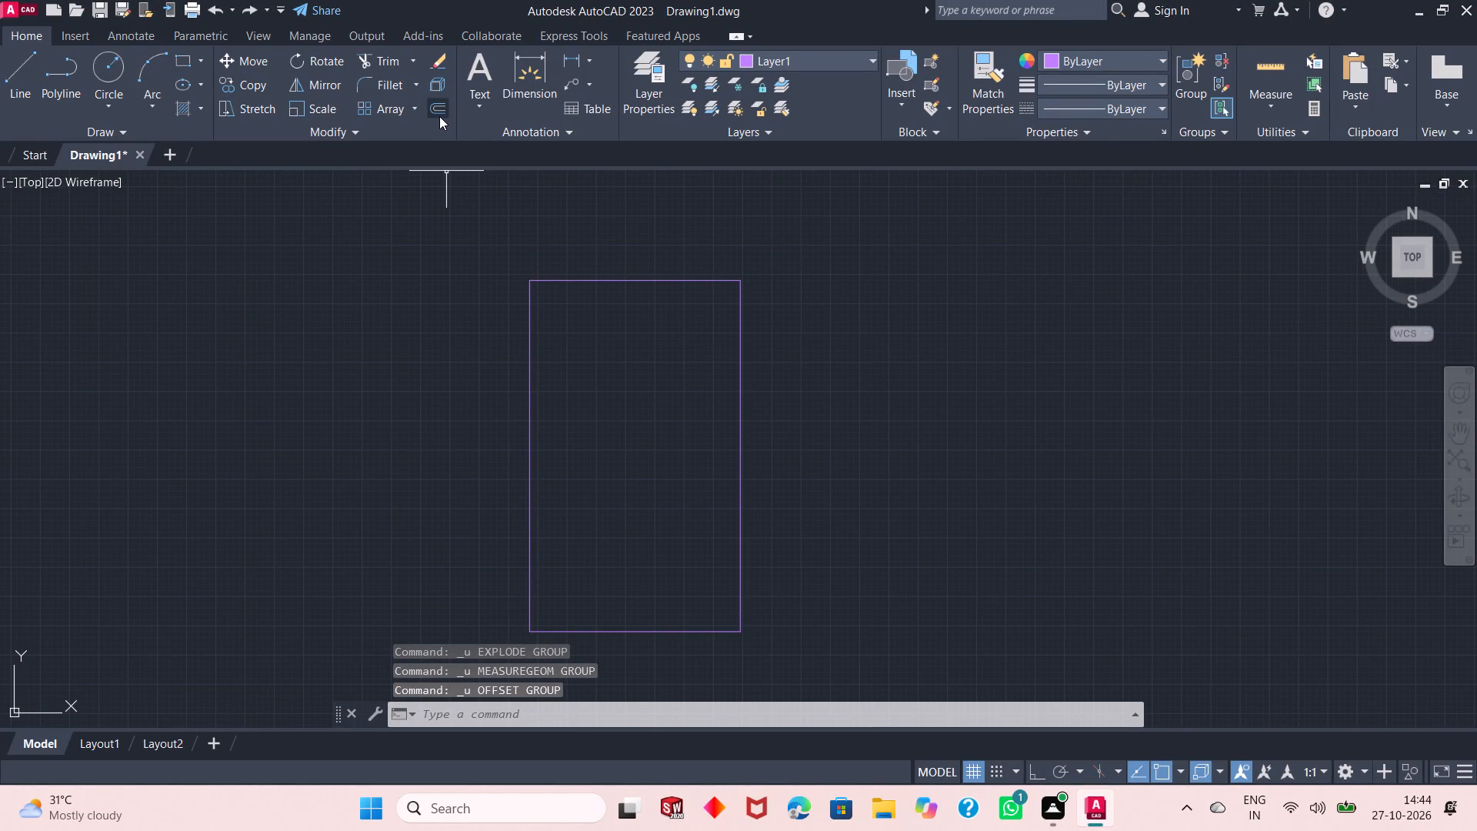
Offset the outer rectangle 10" inward with the Through option to form the inner wall outline, and finish the Offset command.
left_click_drag(439, 116, 432, 216)
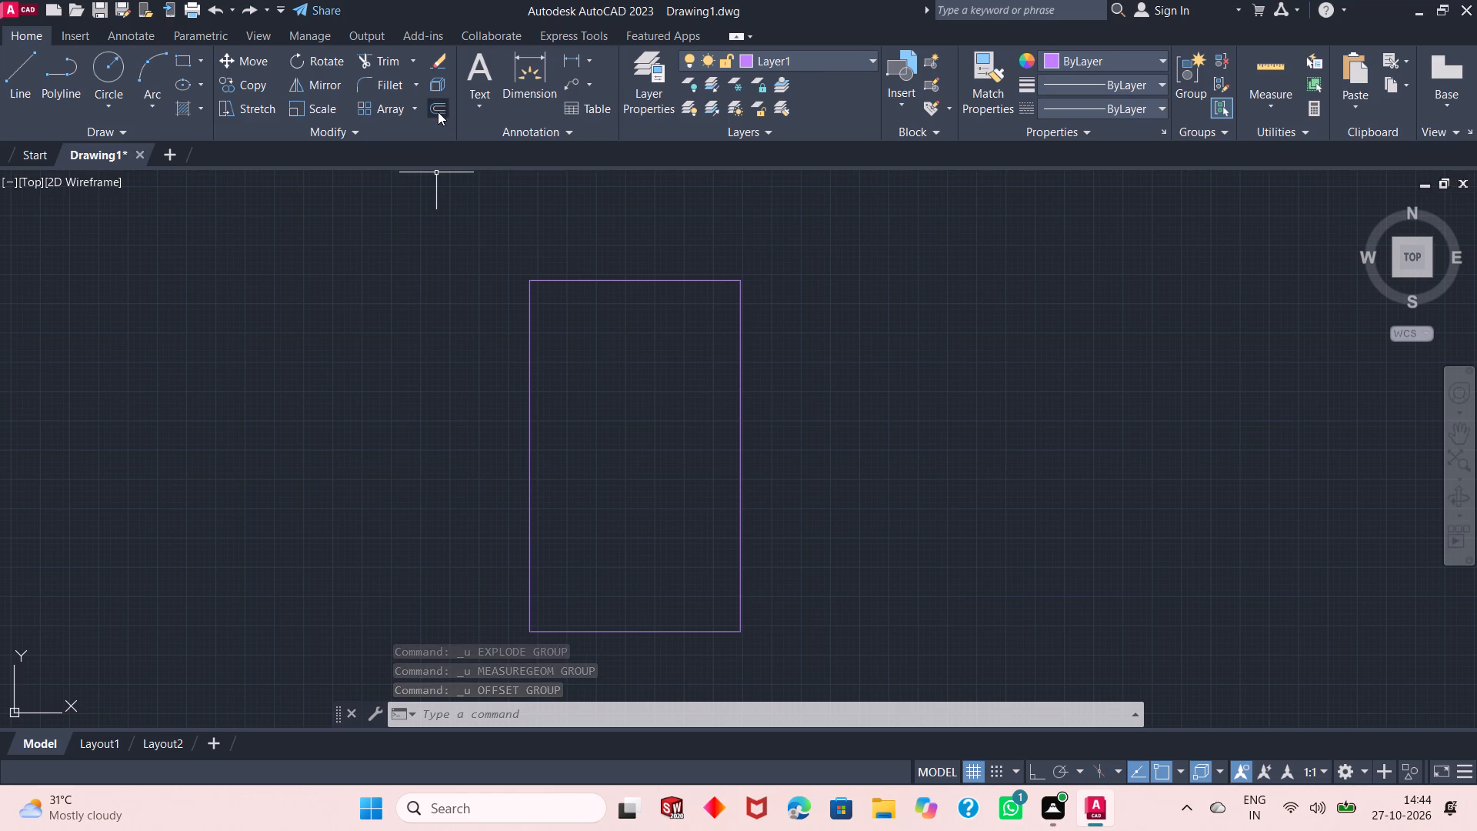
left_click(438, 112)
right_click(388, 247)
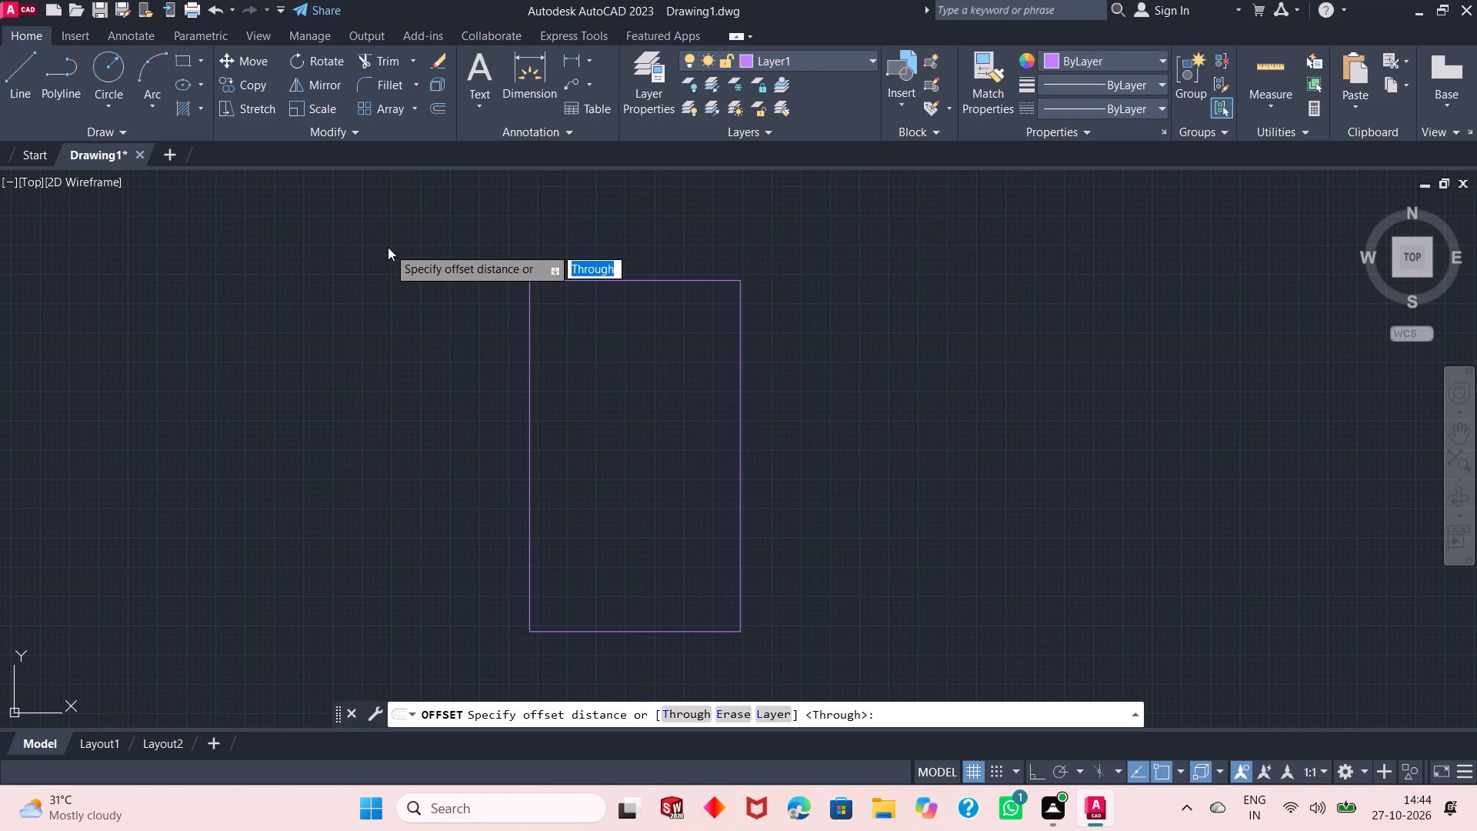
left_click(411, 255)
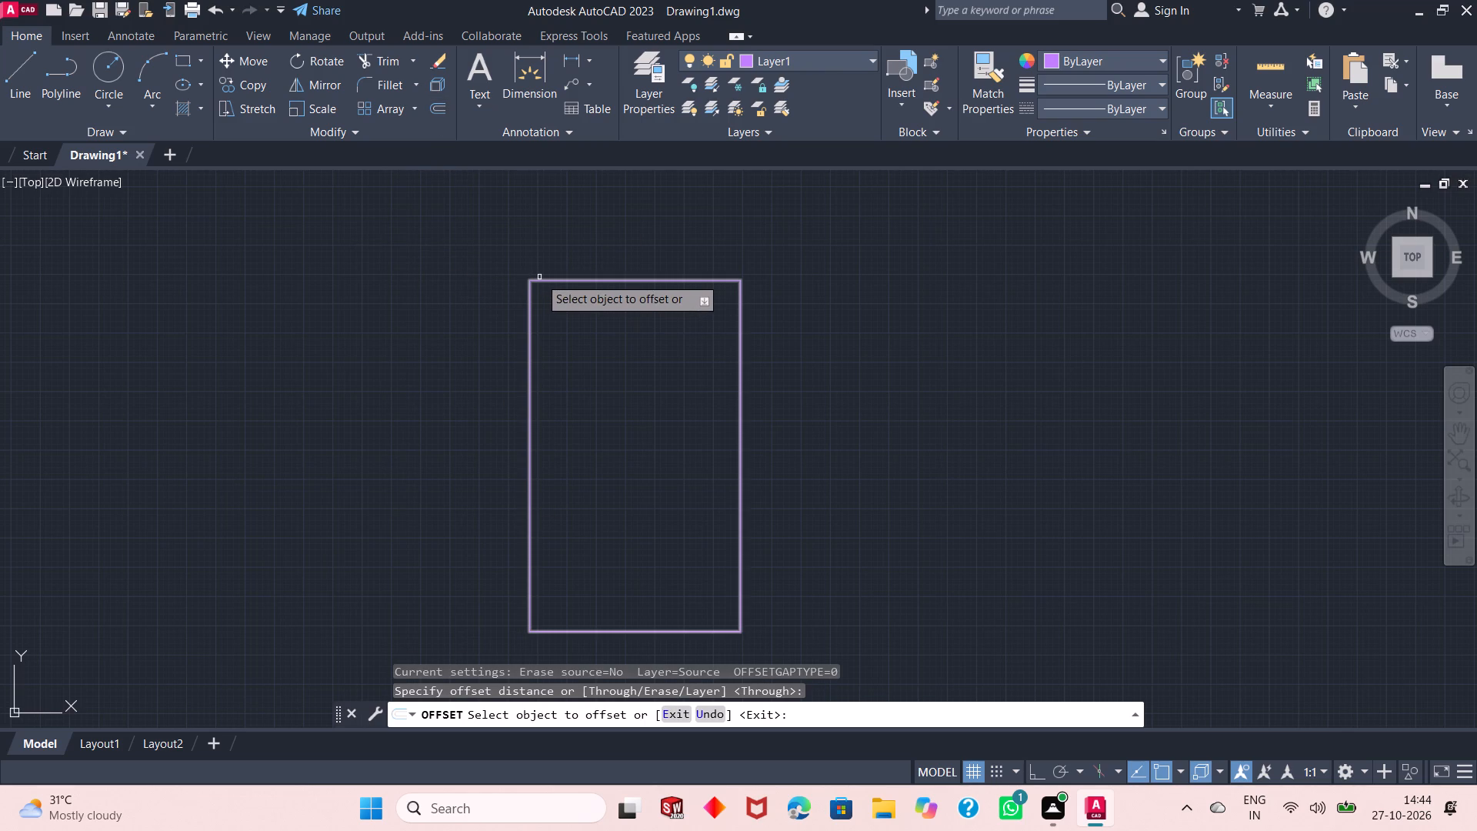
left_click(539, 277)
left_click(545, 279)
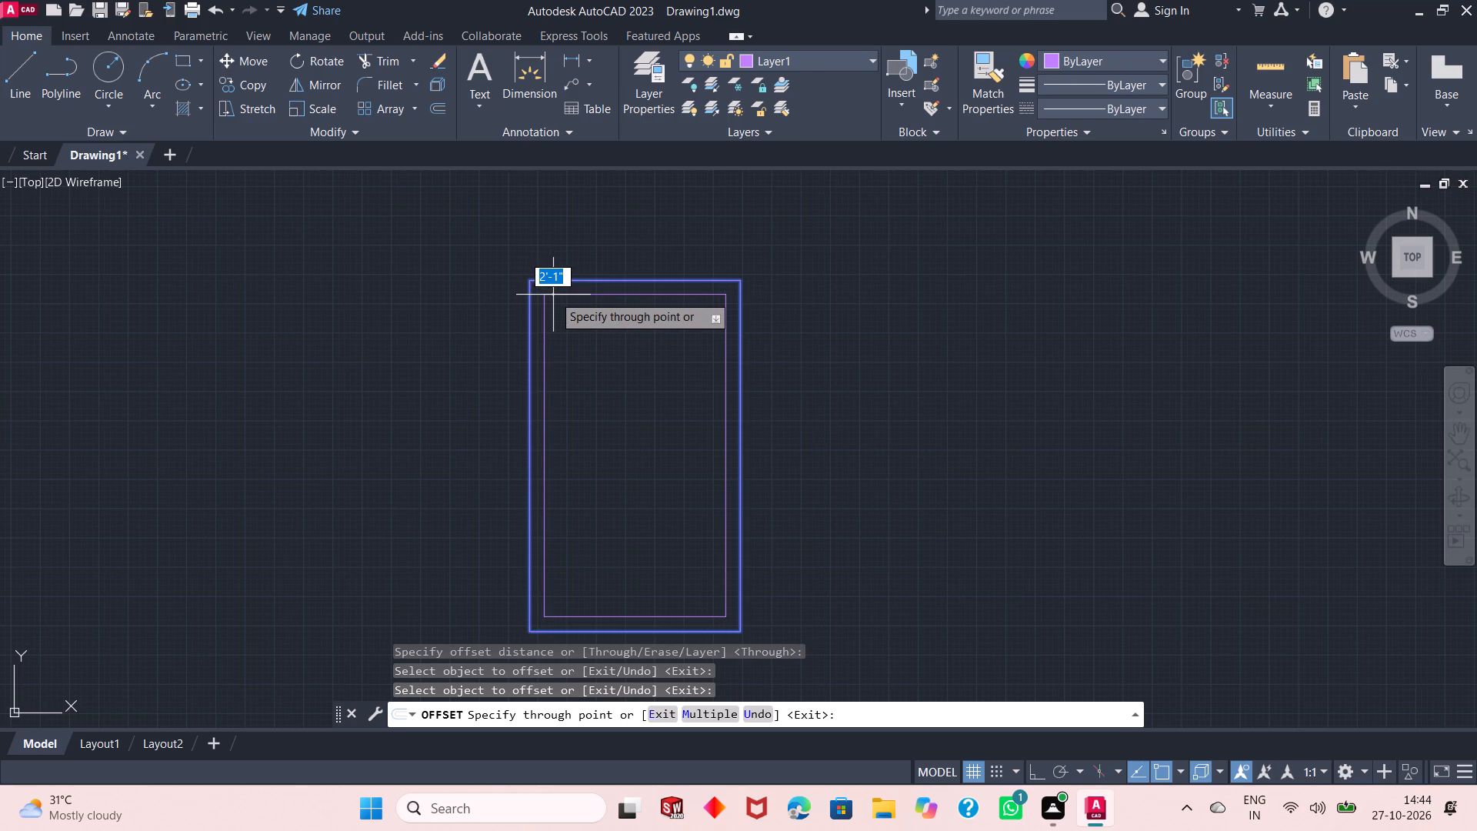
type("10\"")
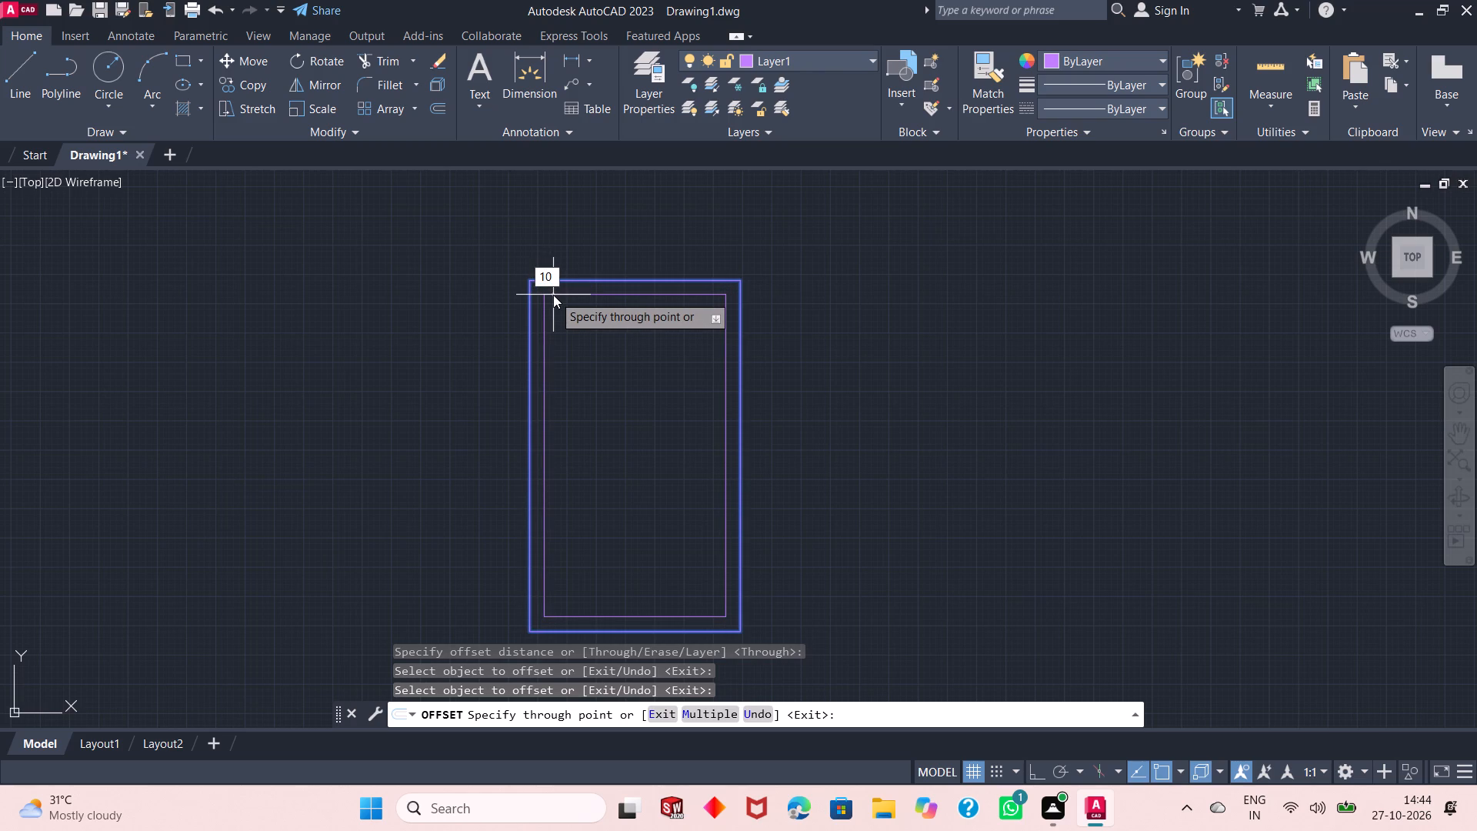
key("Return")
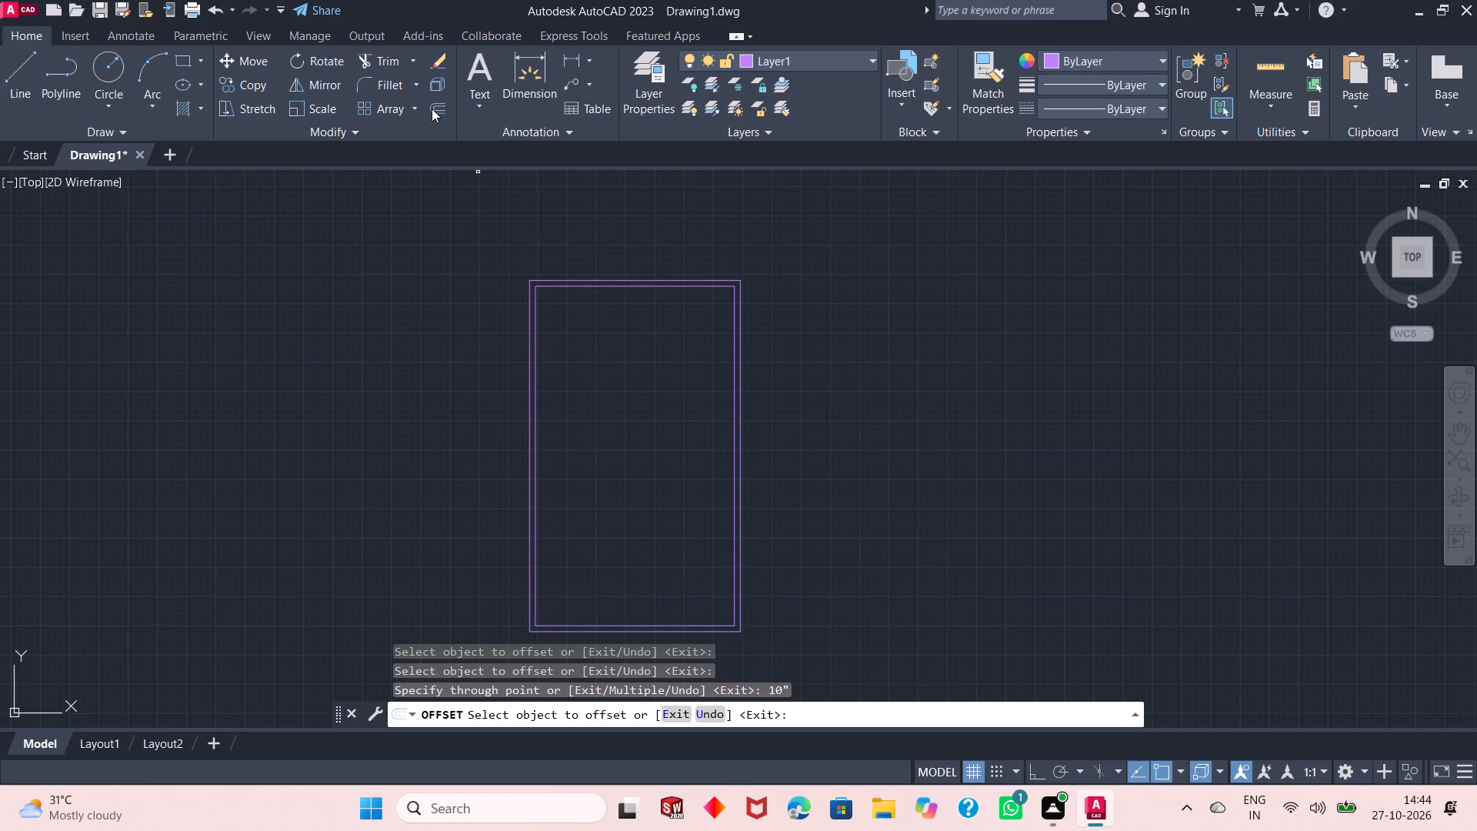
right_click(401, 270)
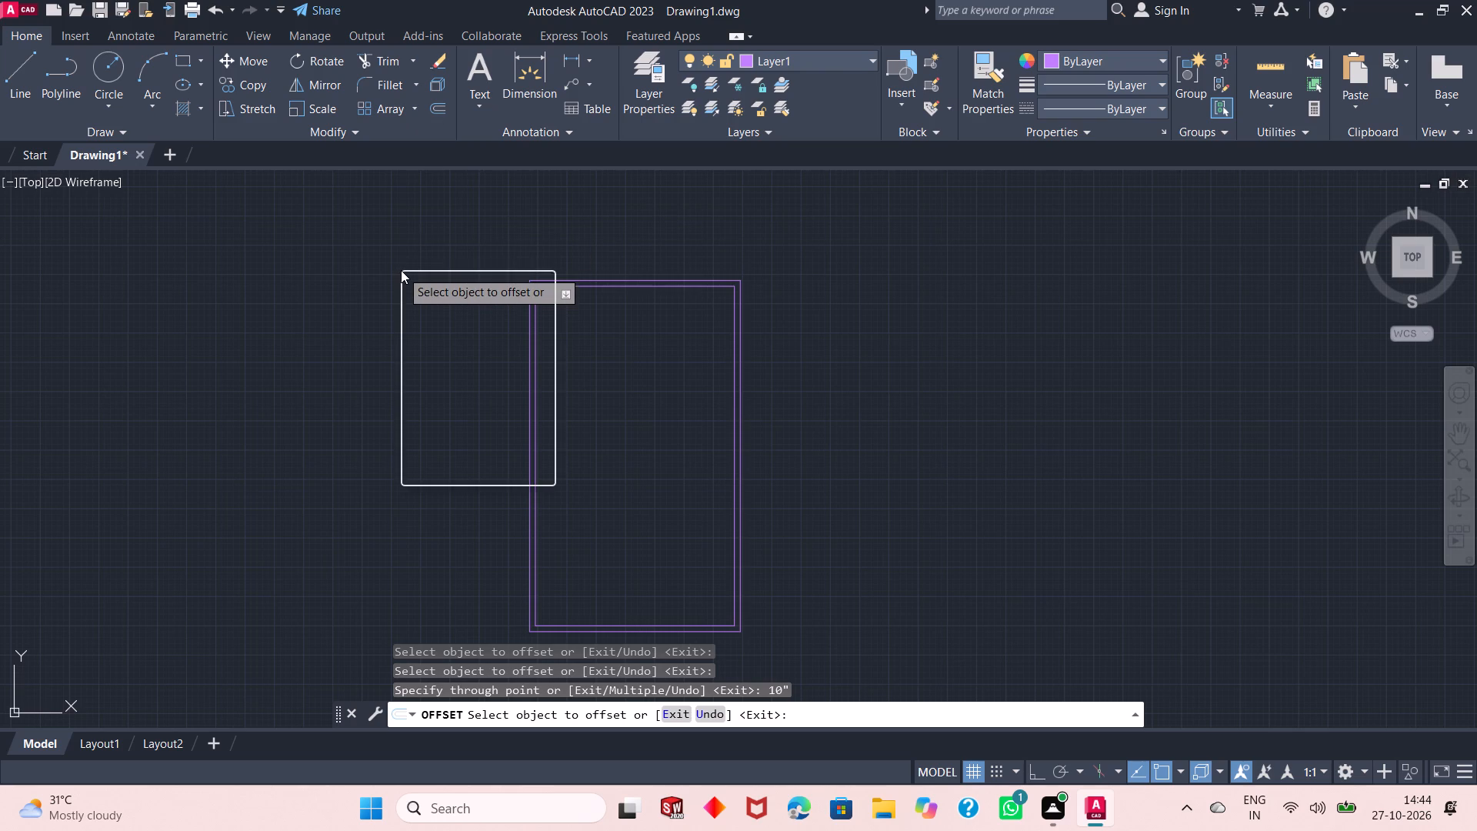
left_click(425, 282)
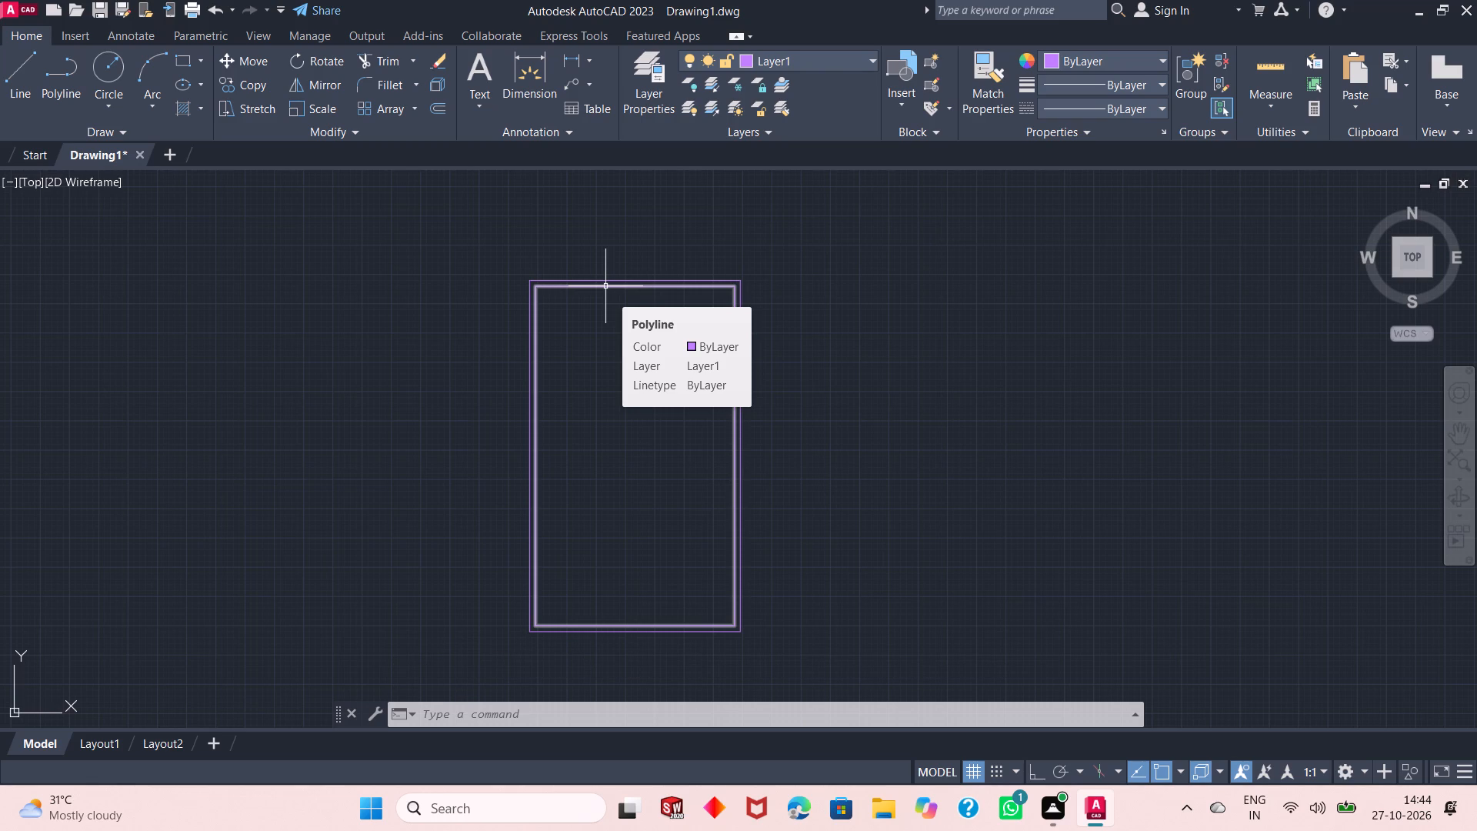
Explode the inner wall outline into separate lines.
left_click(605, 286)
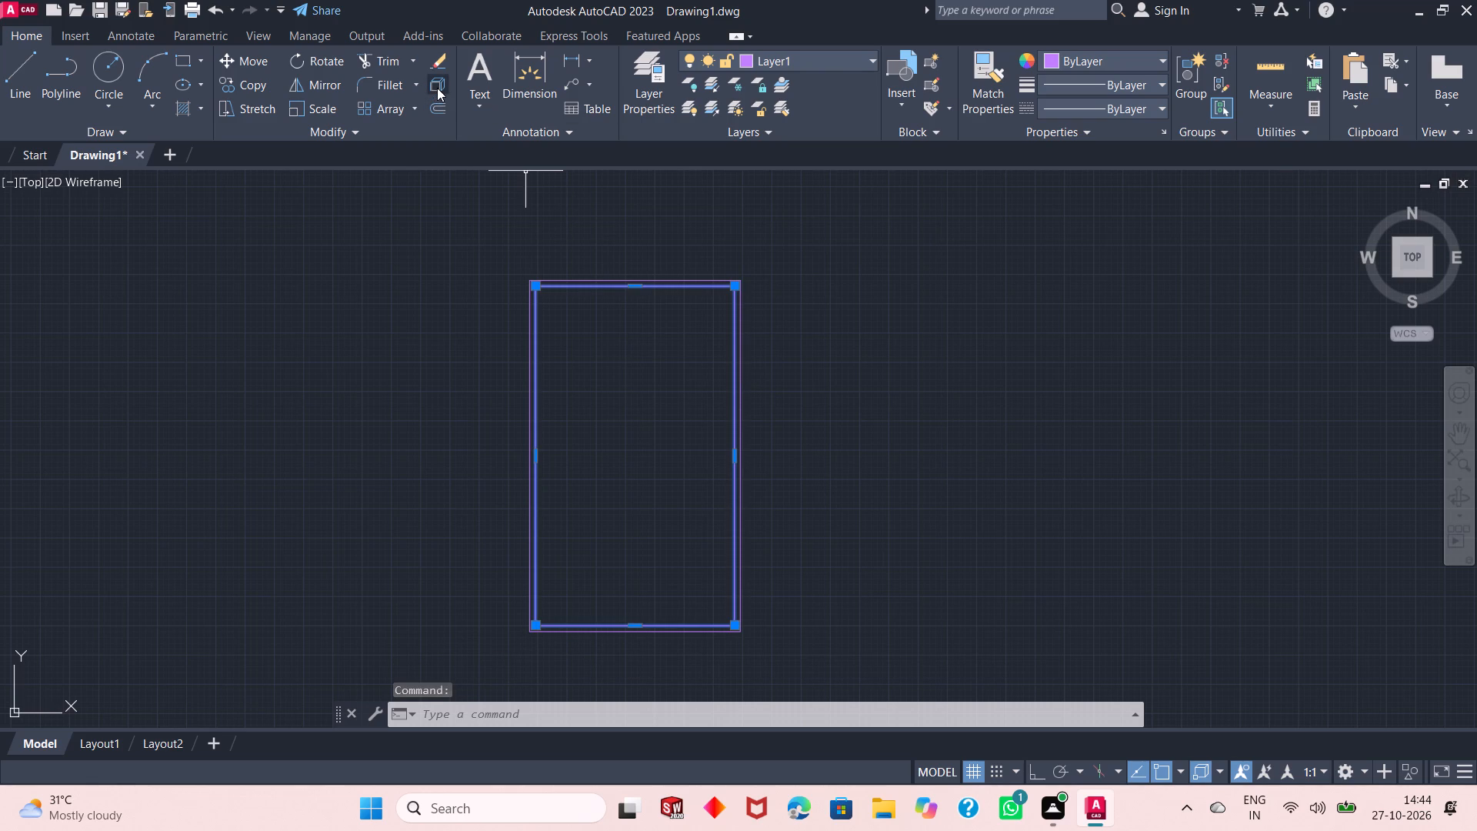
left_click(437, 88)
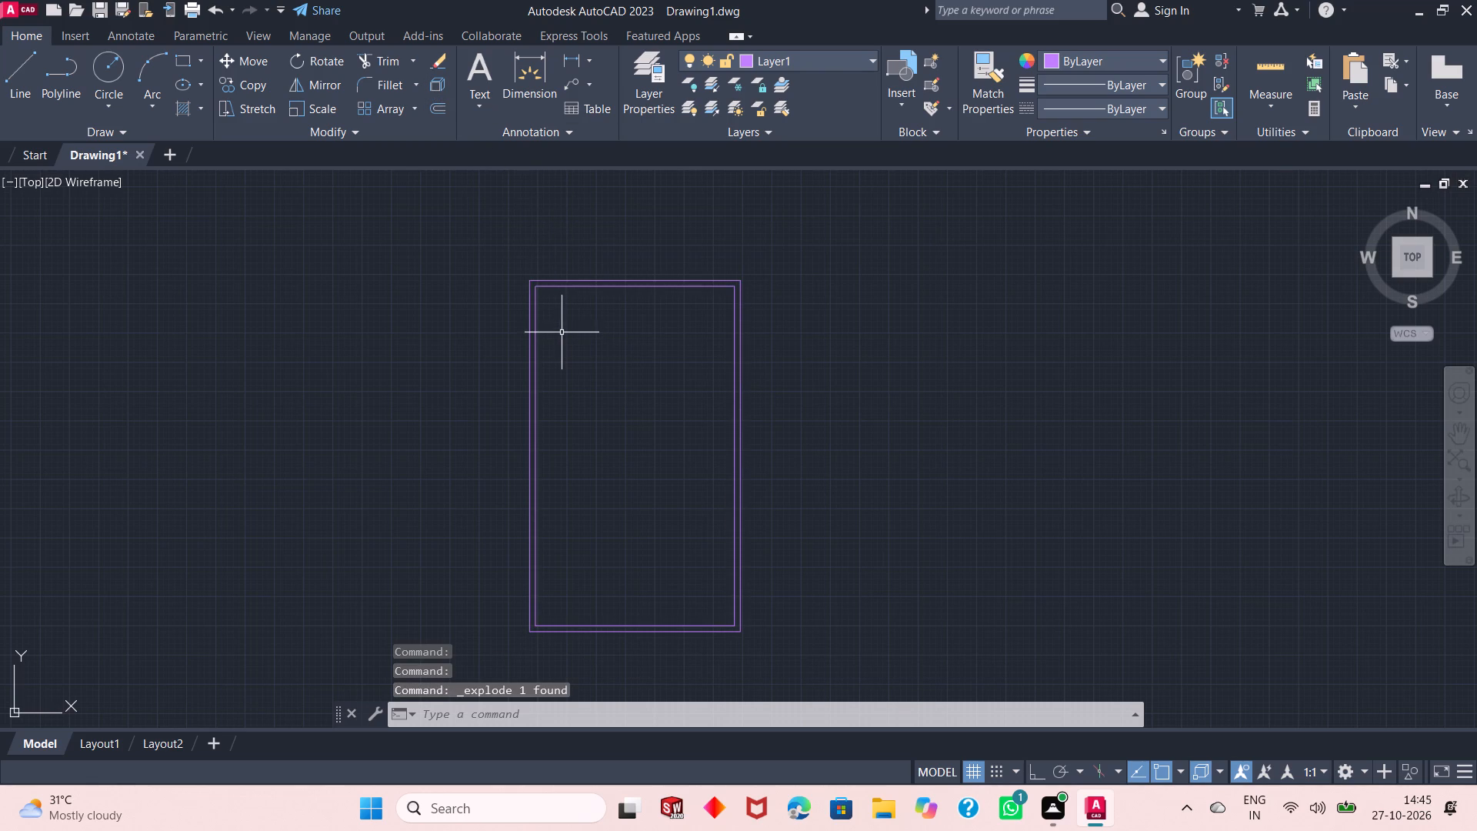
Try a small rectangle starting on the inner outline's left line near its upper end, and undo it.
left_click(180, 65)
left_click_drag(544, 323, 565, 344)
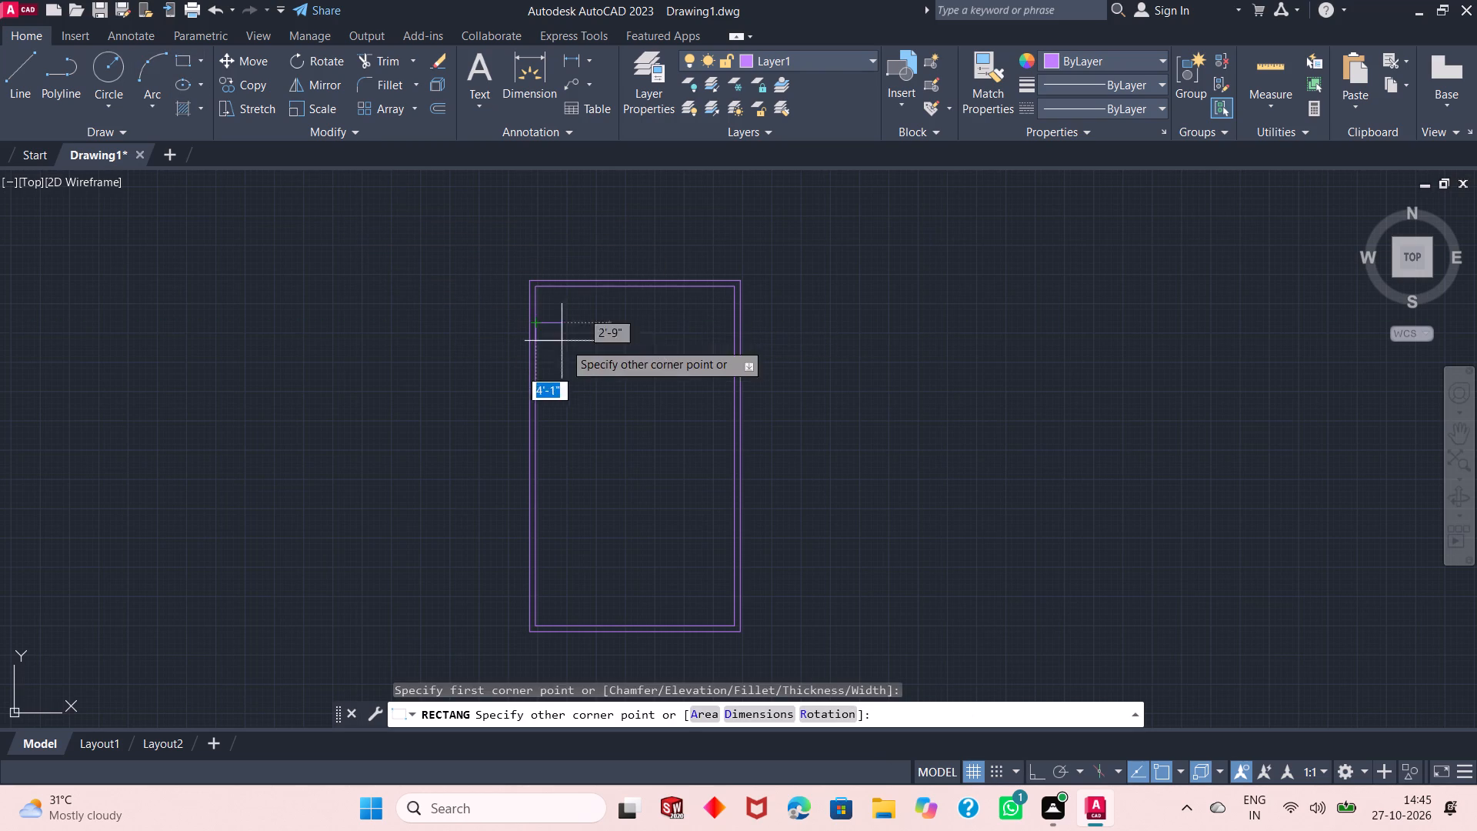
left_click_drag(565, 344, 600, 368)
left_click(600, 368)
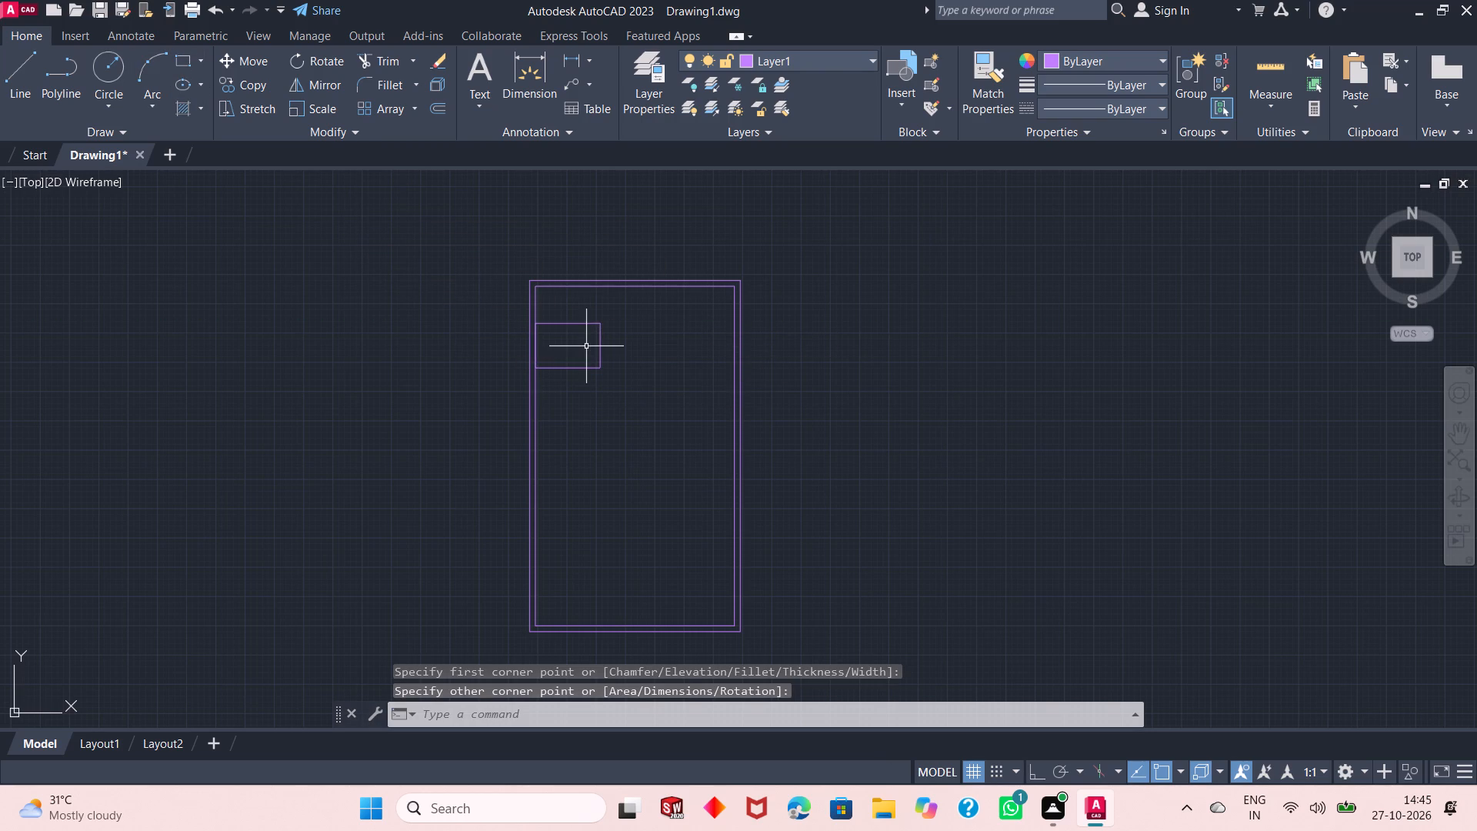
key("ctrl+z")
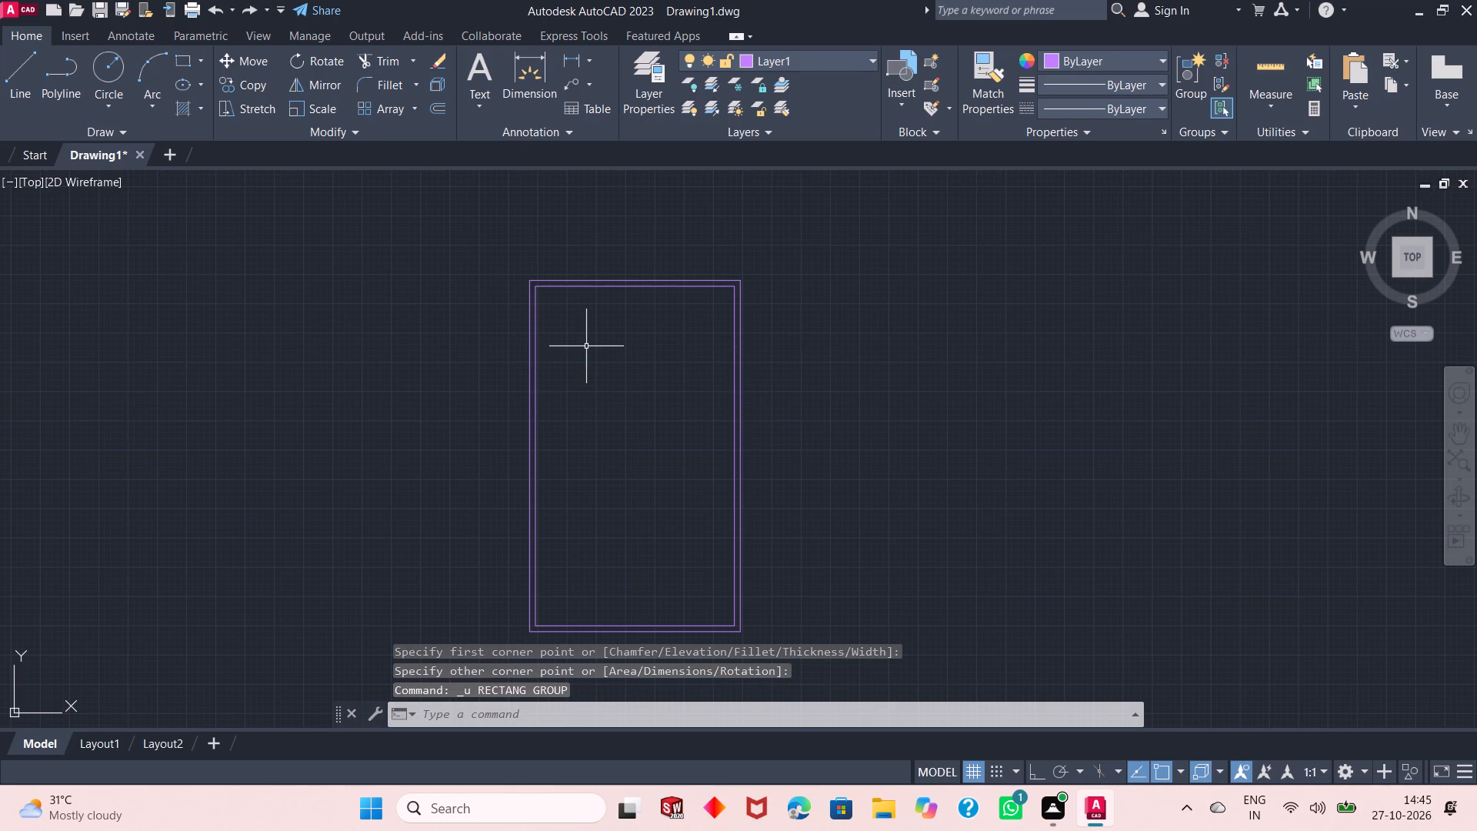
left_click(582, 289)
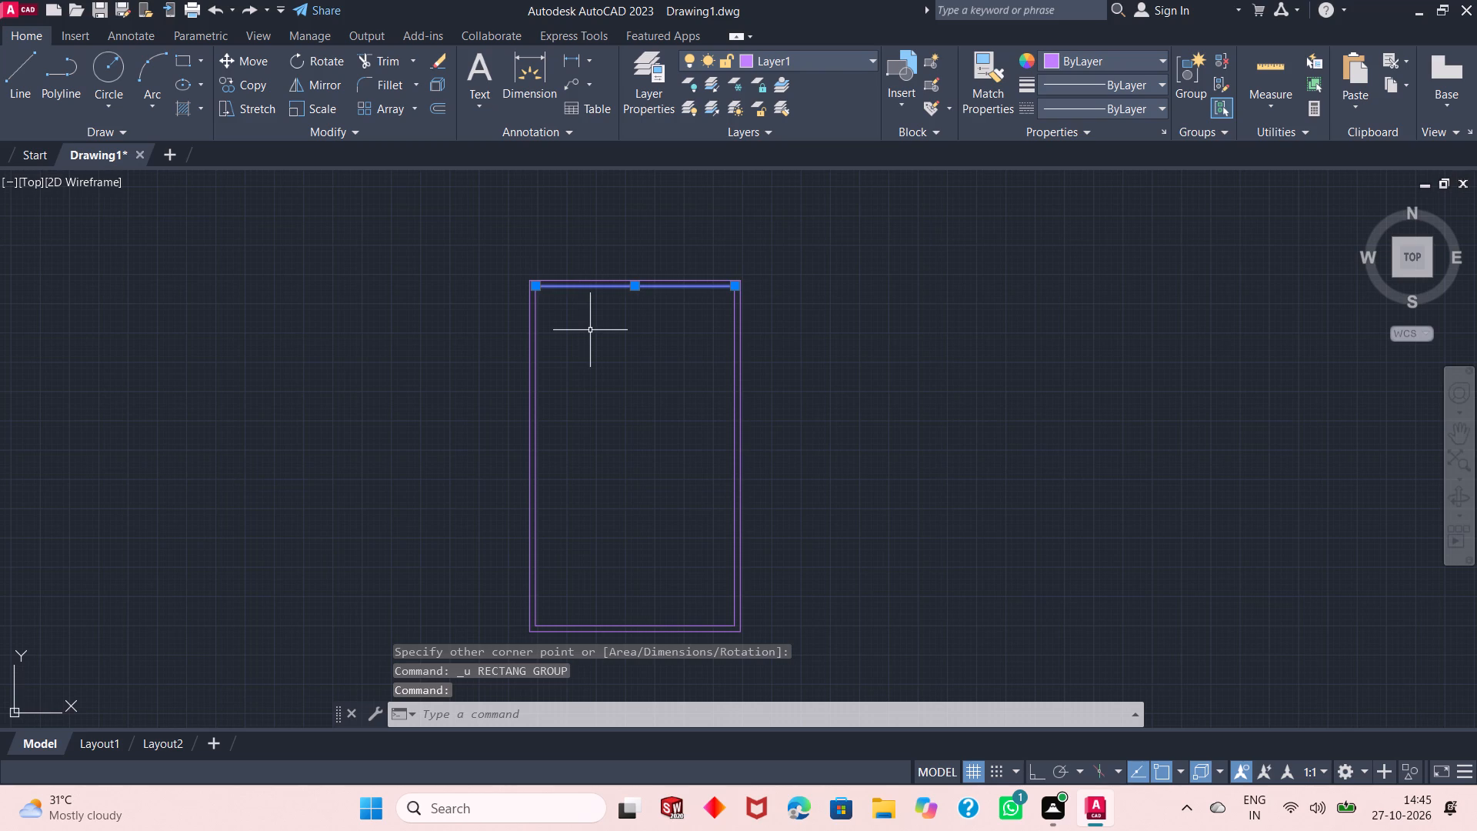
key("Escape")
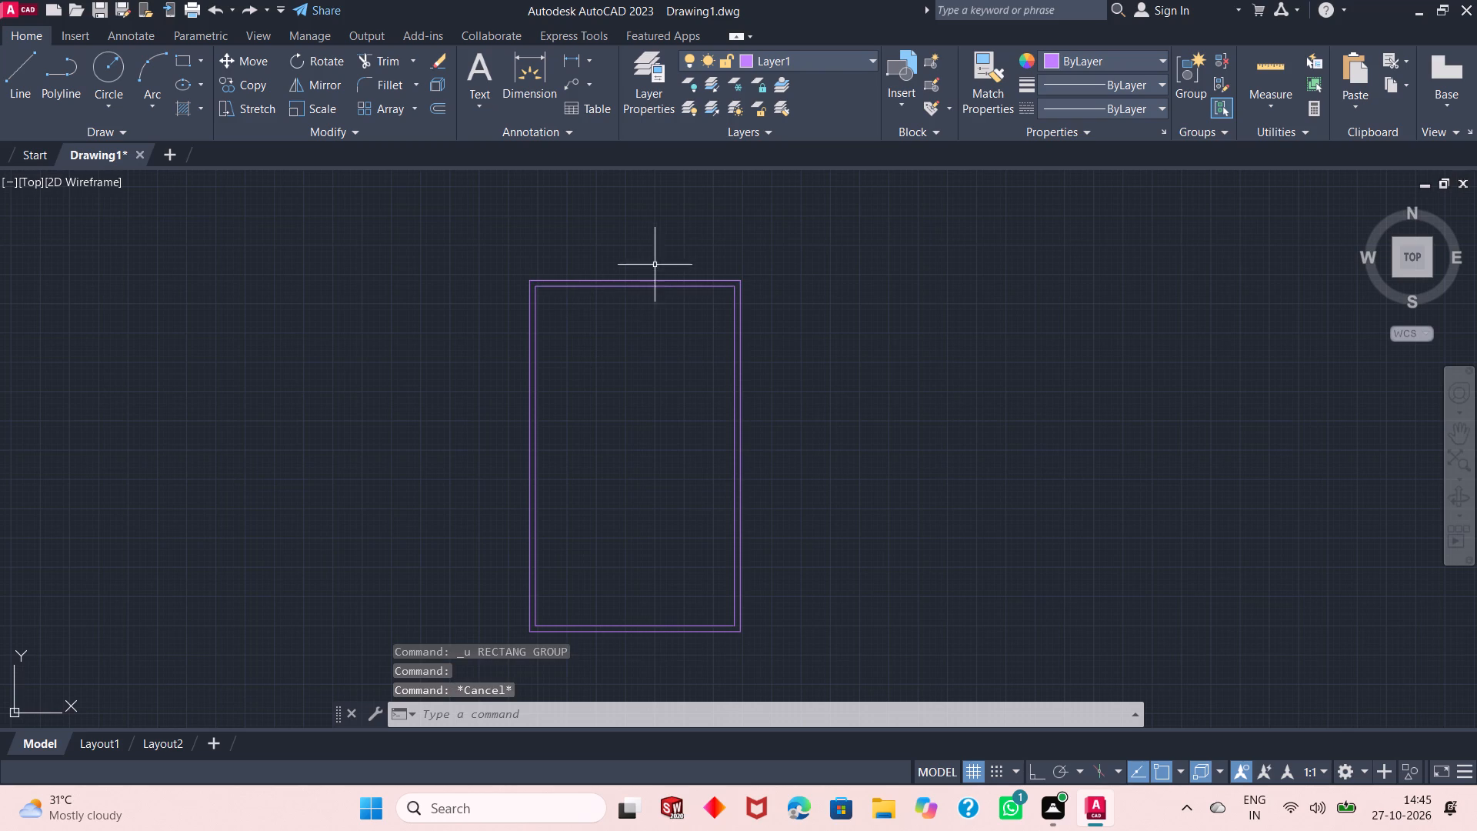
Offset the inner outline's left vertical line 12'3" toward the interior with the Through option as a partition line.
left_click(438, 107)
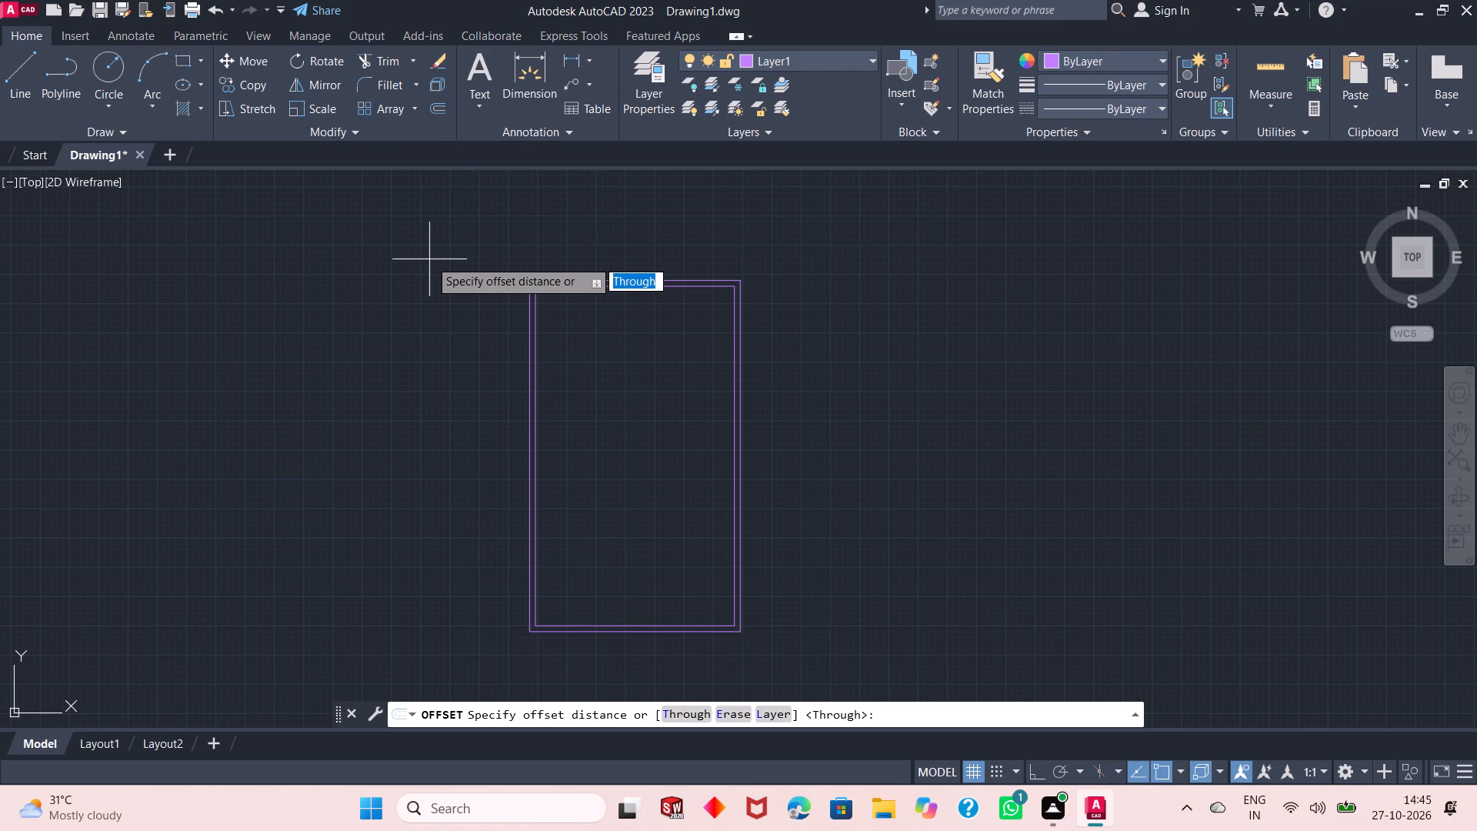
right_click(429, 259)
left_click(461, 270)
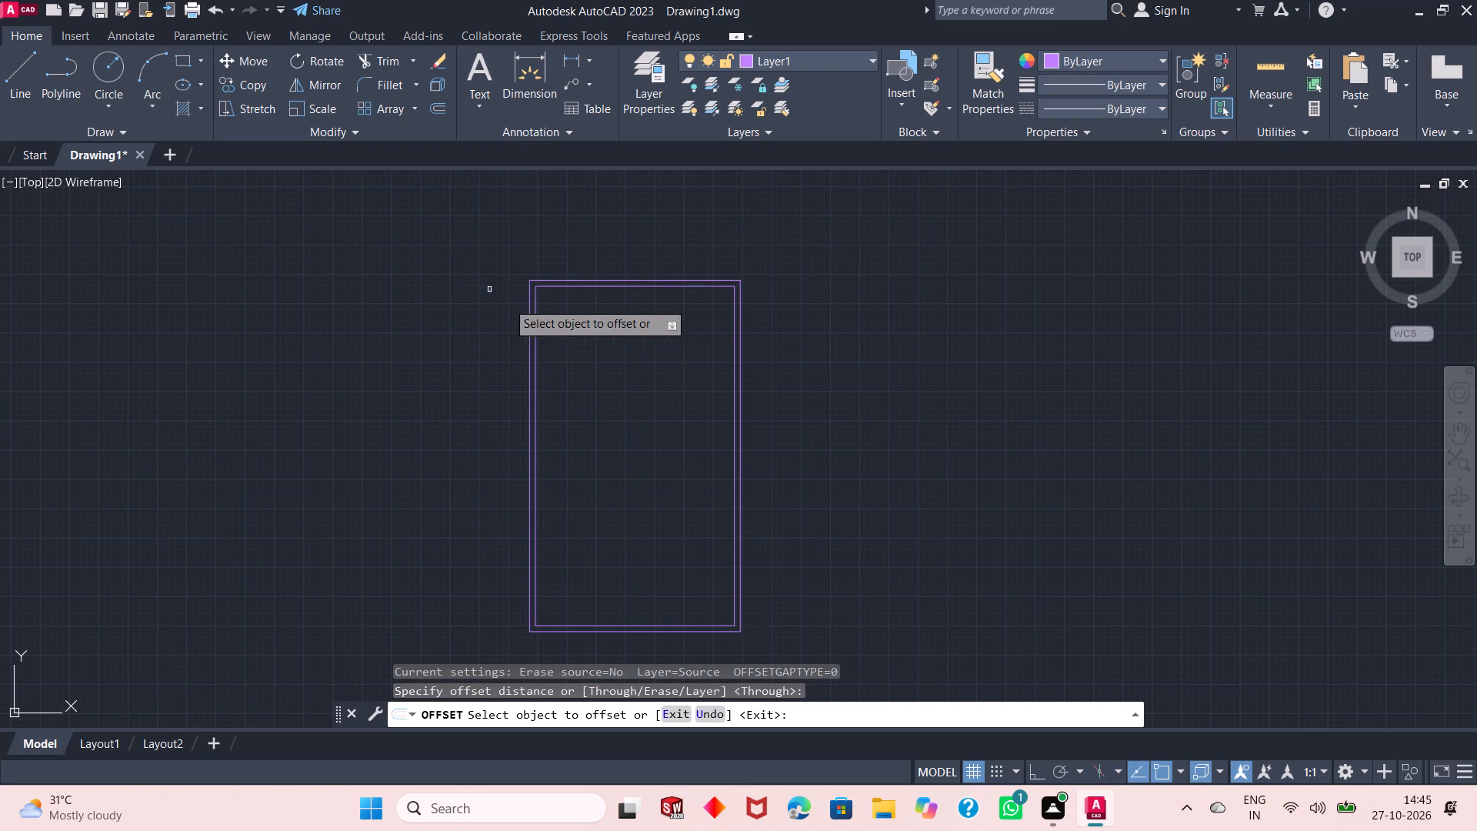
left_click(537, 338)
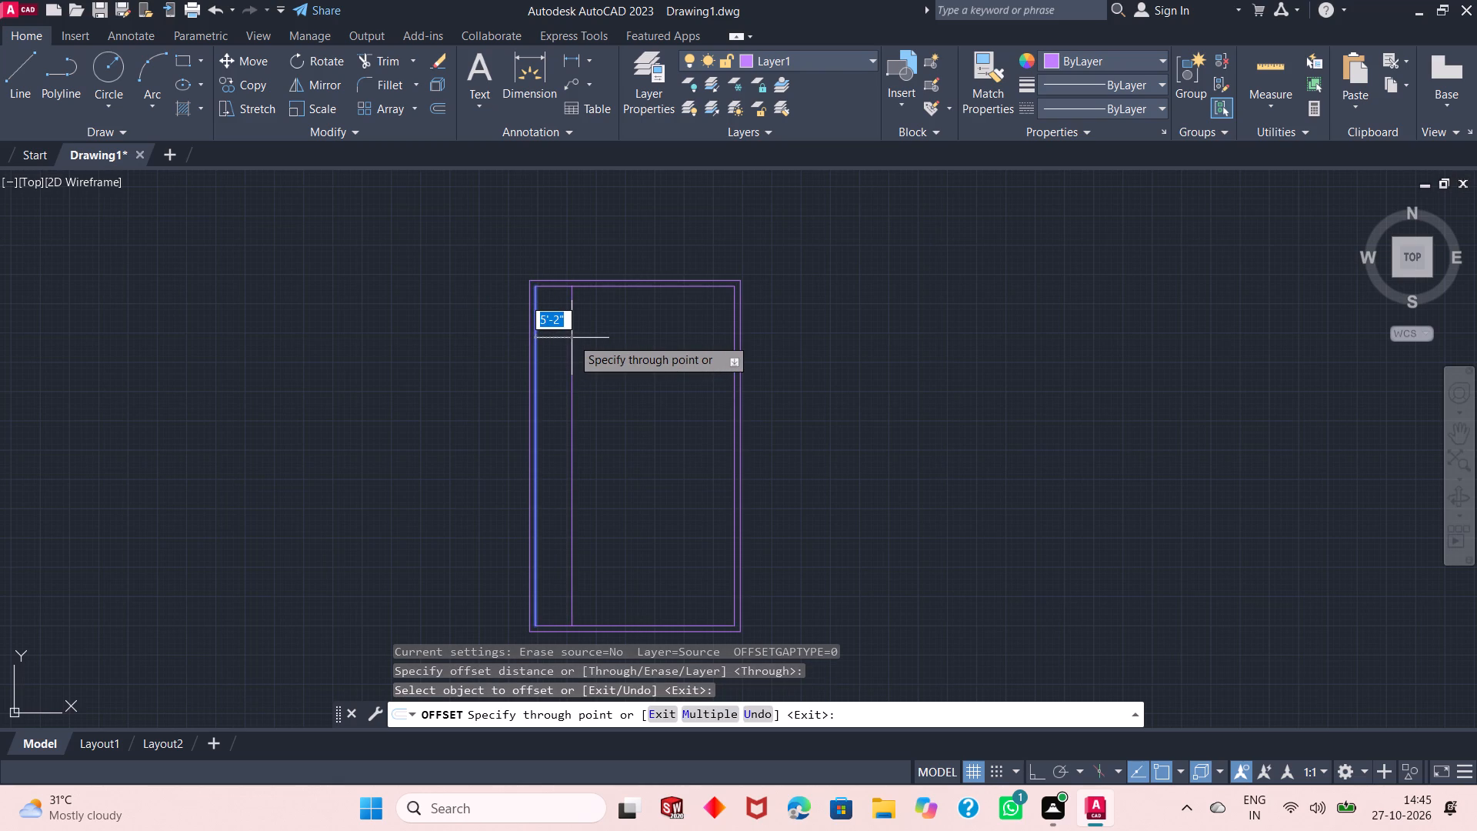
type("12'3\"")
key("Return")
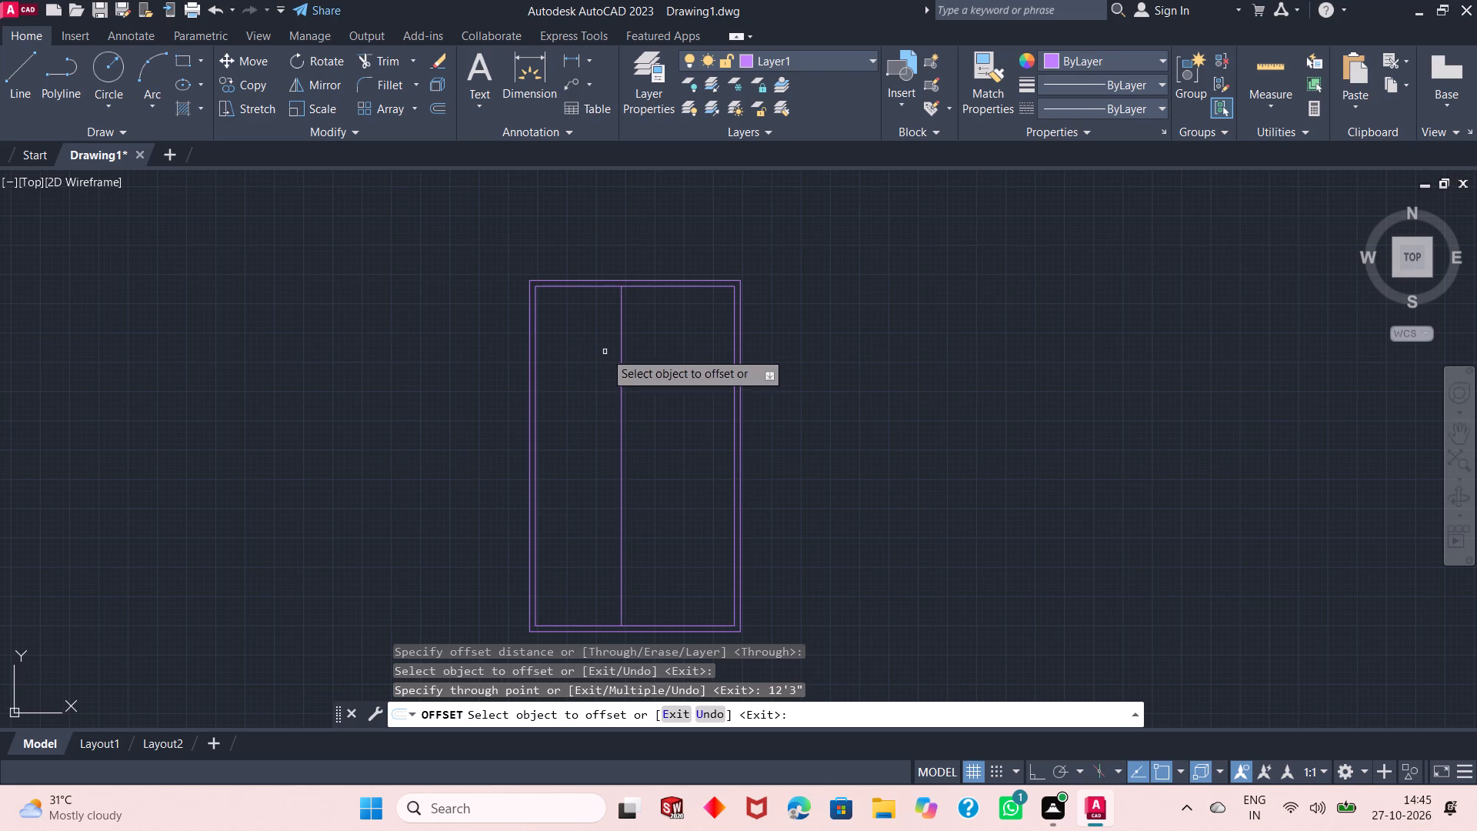
Offset the new vertical partition line 4" to its right to give the partition wall its thickness.
left_click_drag(622, 365, 631, 365)
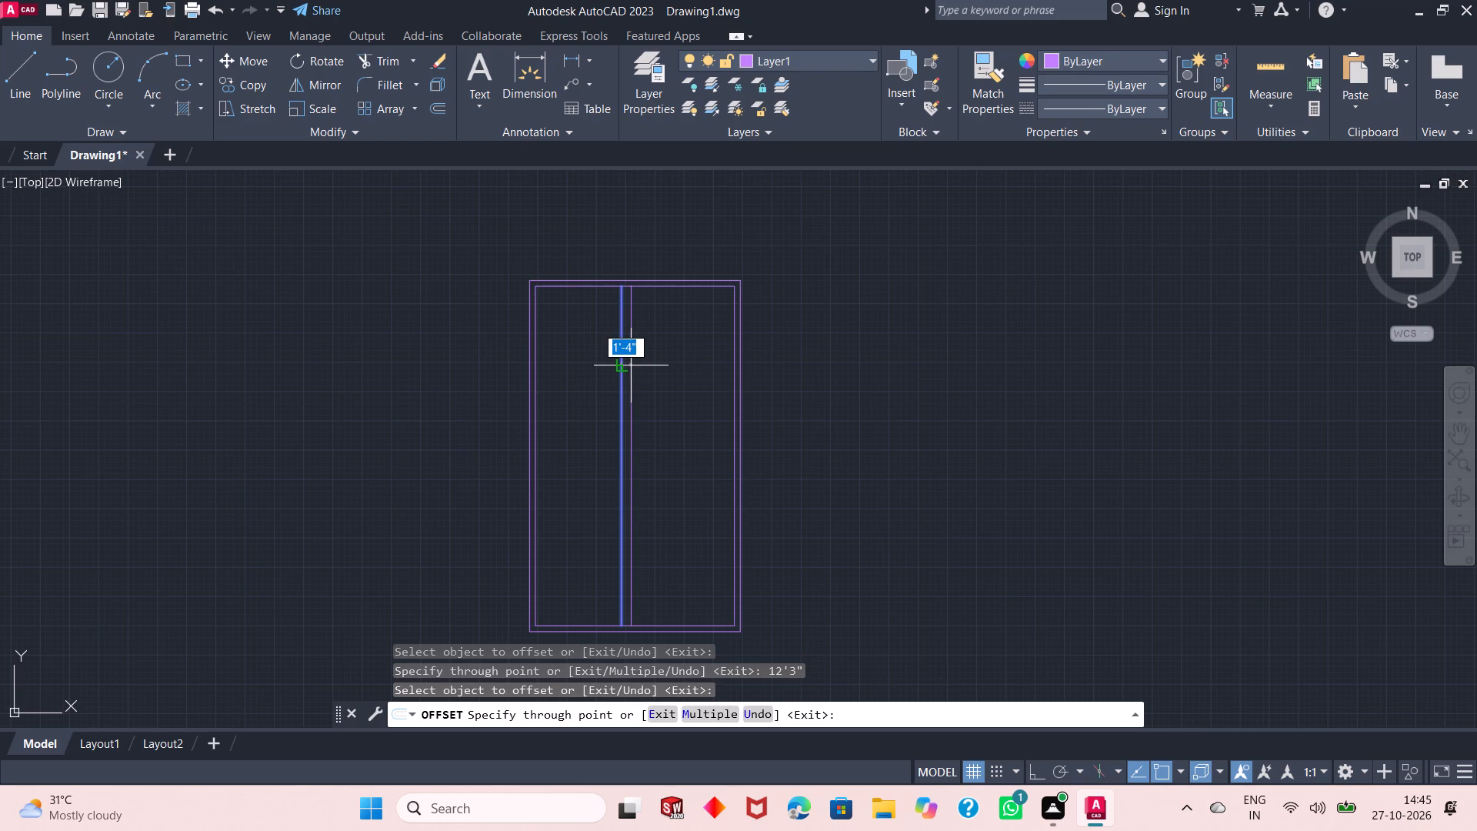
type("4\"")
key("Return")
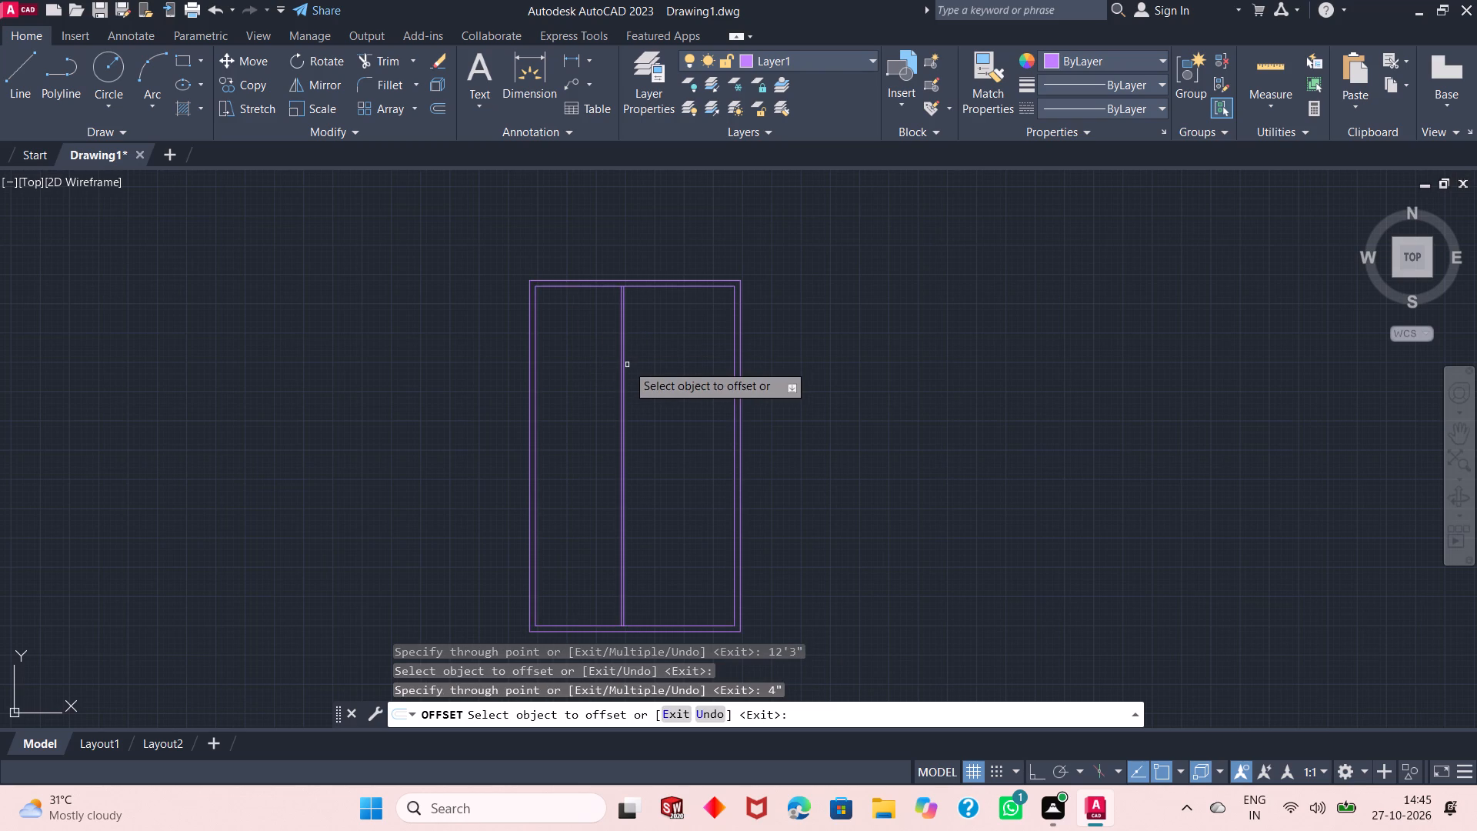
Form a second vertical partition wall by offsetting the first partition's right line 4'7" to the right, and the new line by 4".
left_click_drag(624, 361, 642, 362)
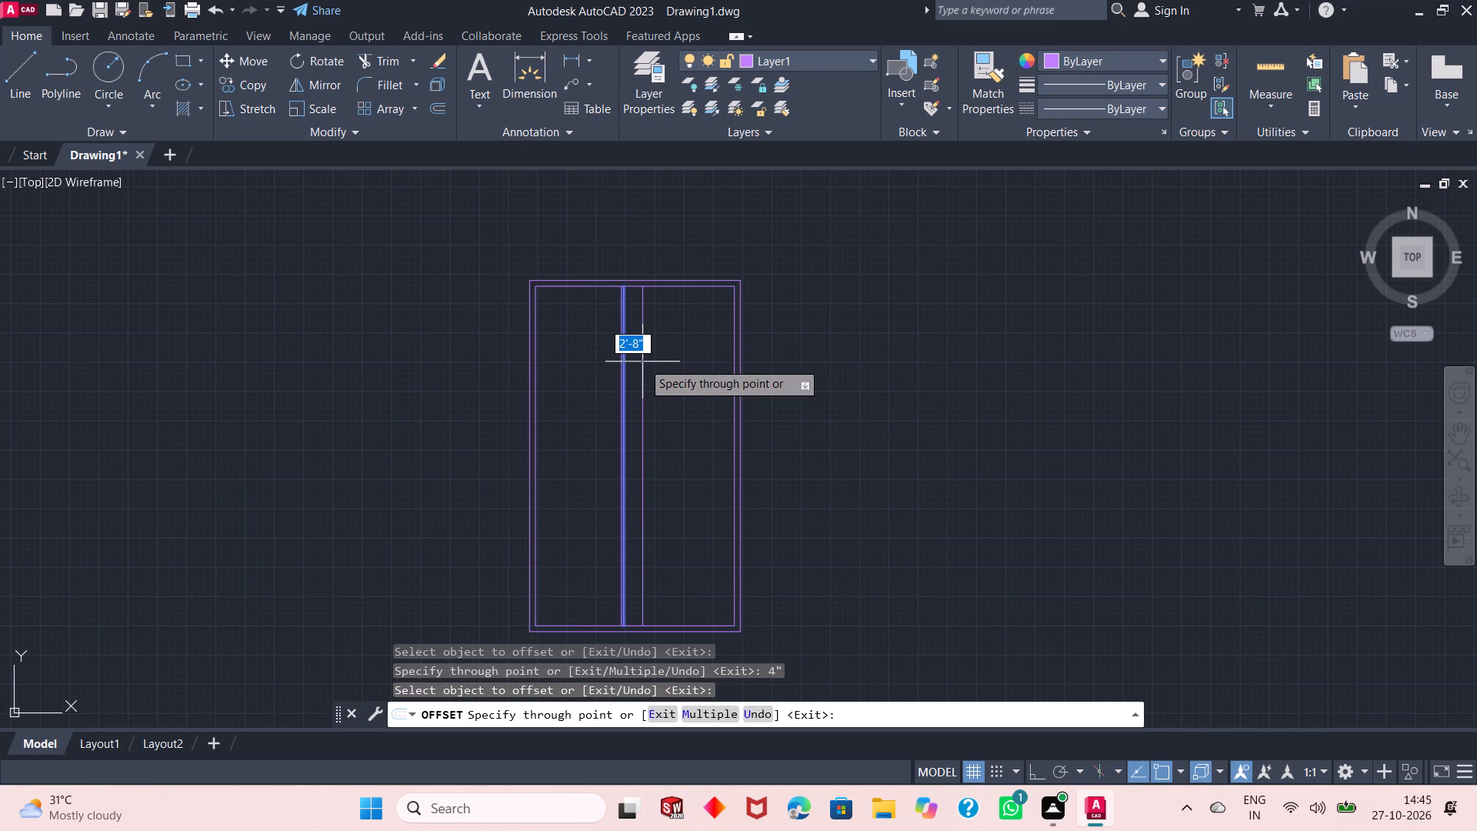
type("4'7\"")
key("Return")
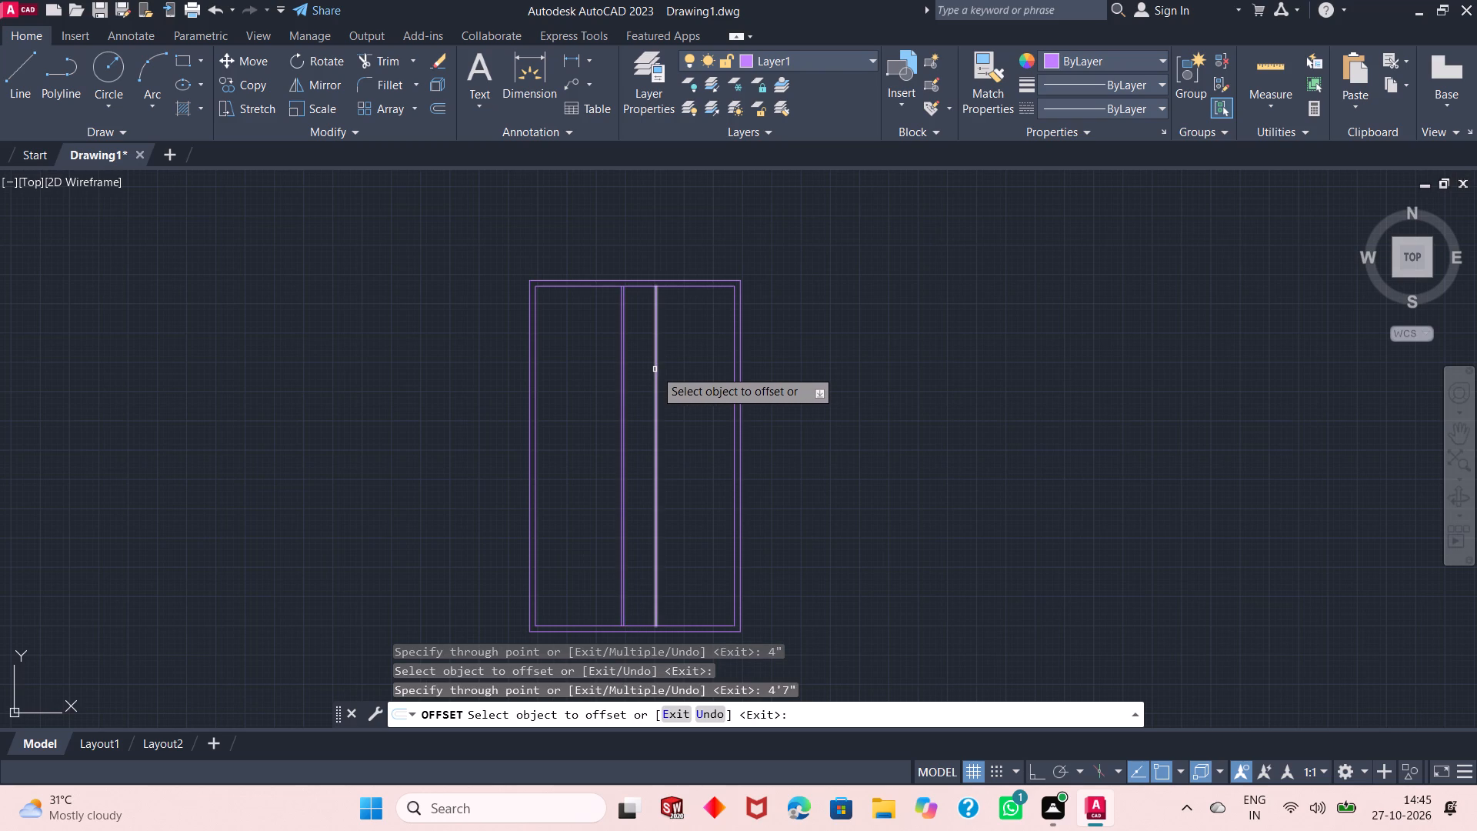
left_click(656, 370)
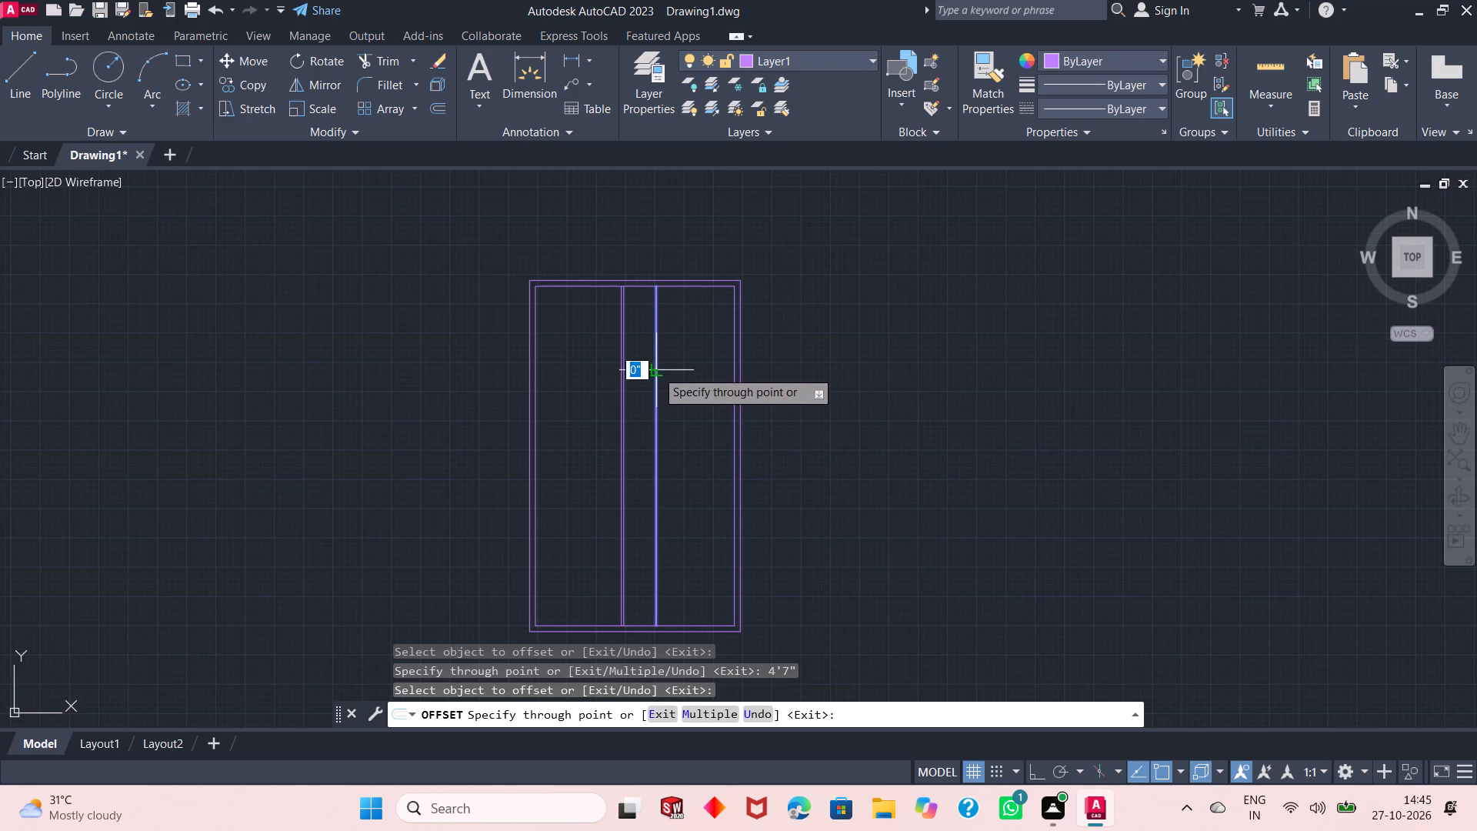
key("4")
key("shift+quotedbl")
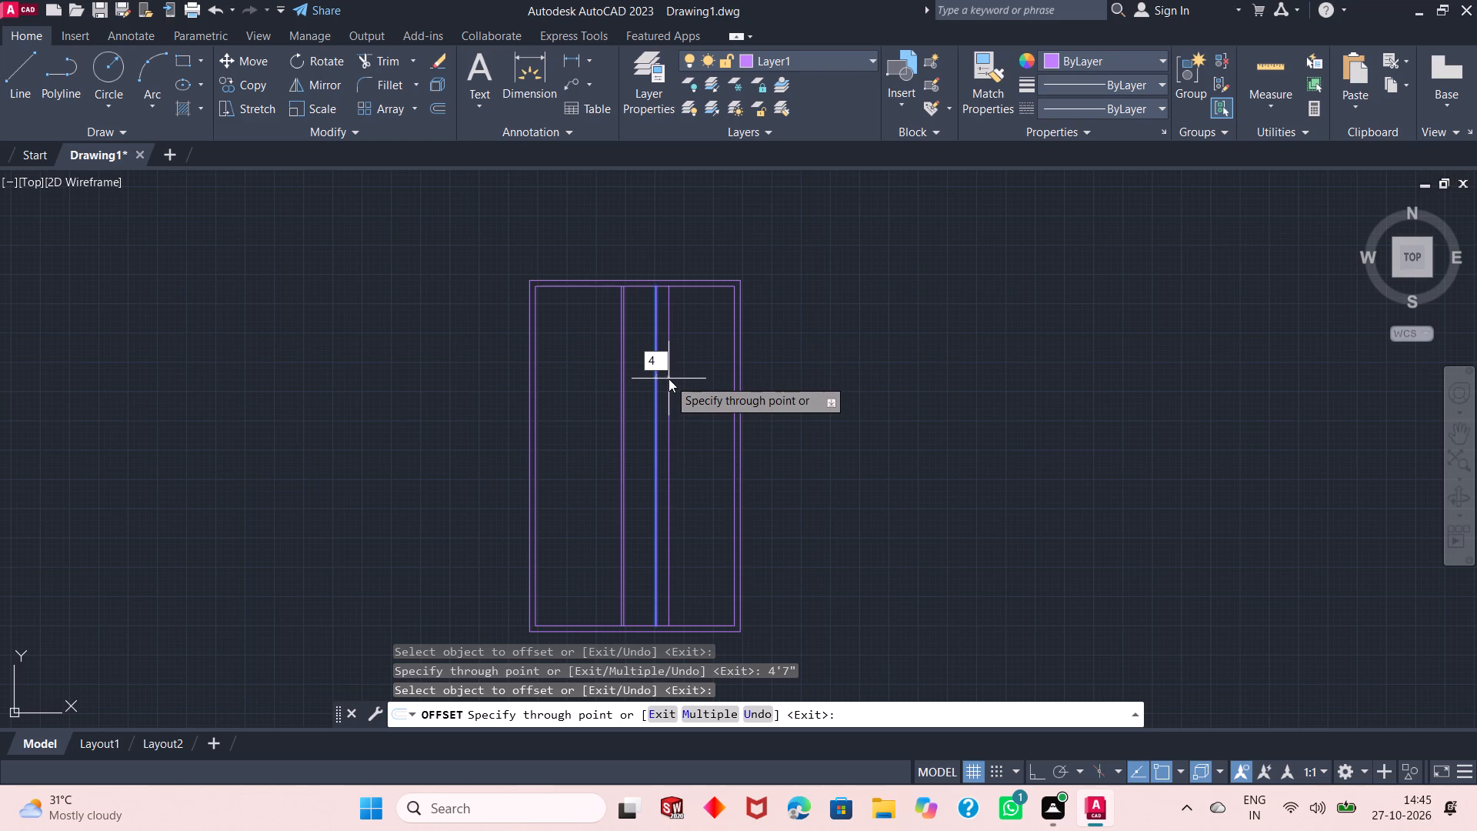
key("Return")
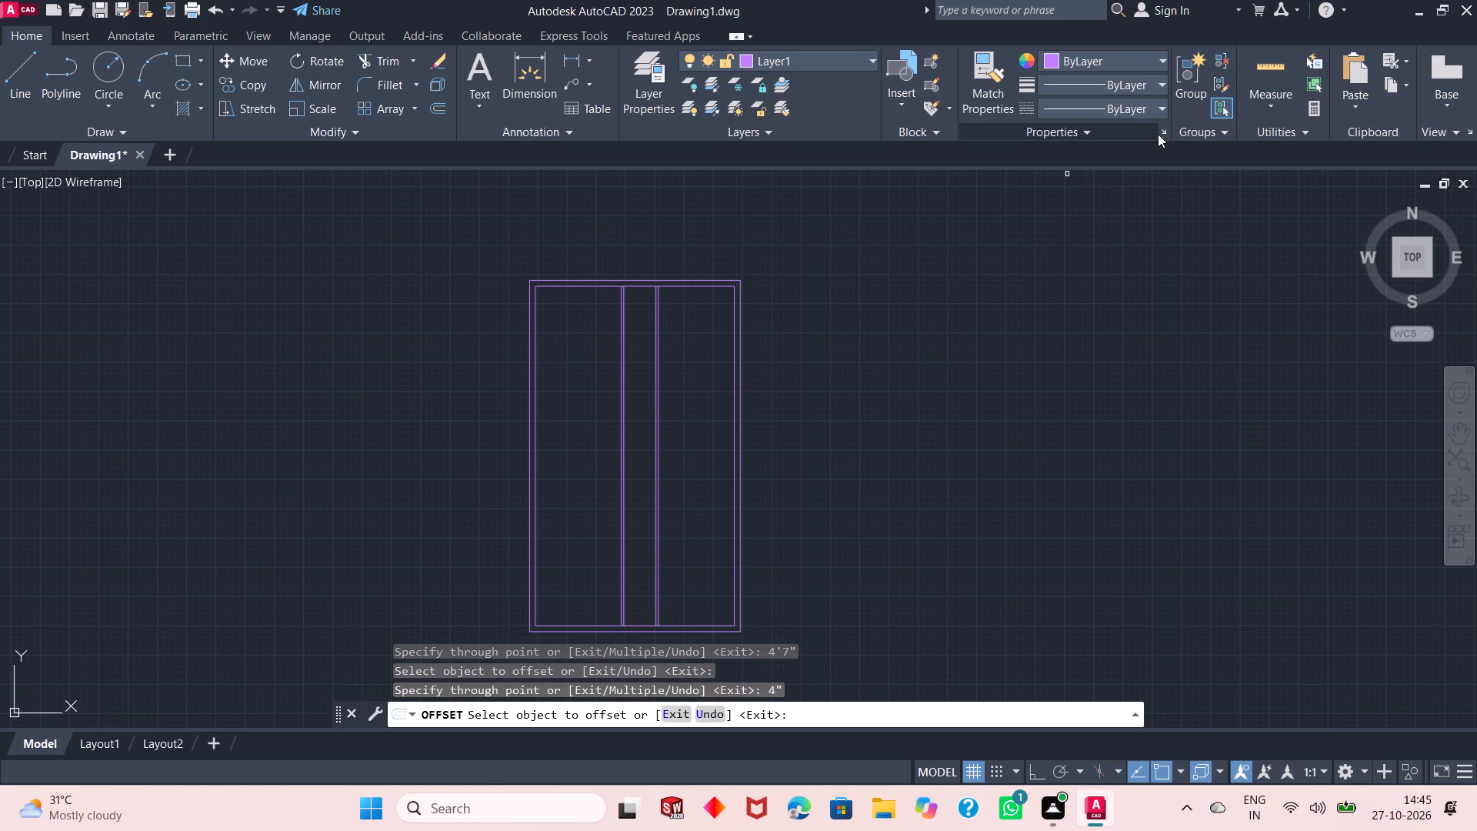
Quick-measure the space between the second vertical partition and the inner outline's right line.
left_click(1272, 71)
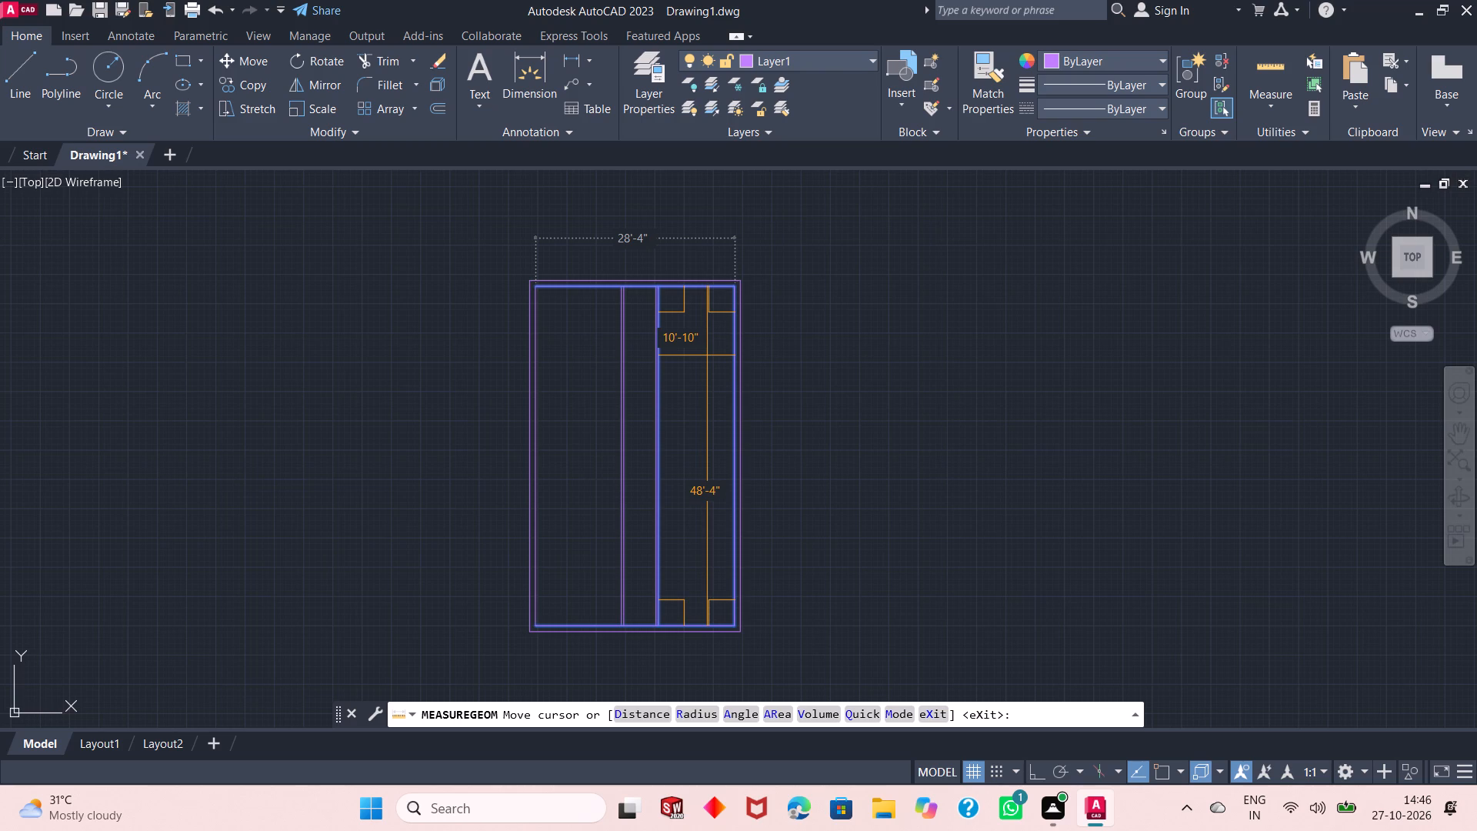
key("Escape")
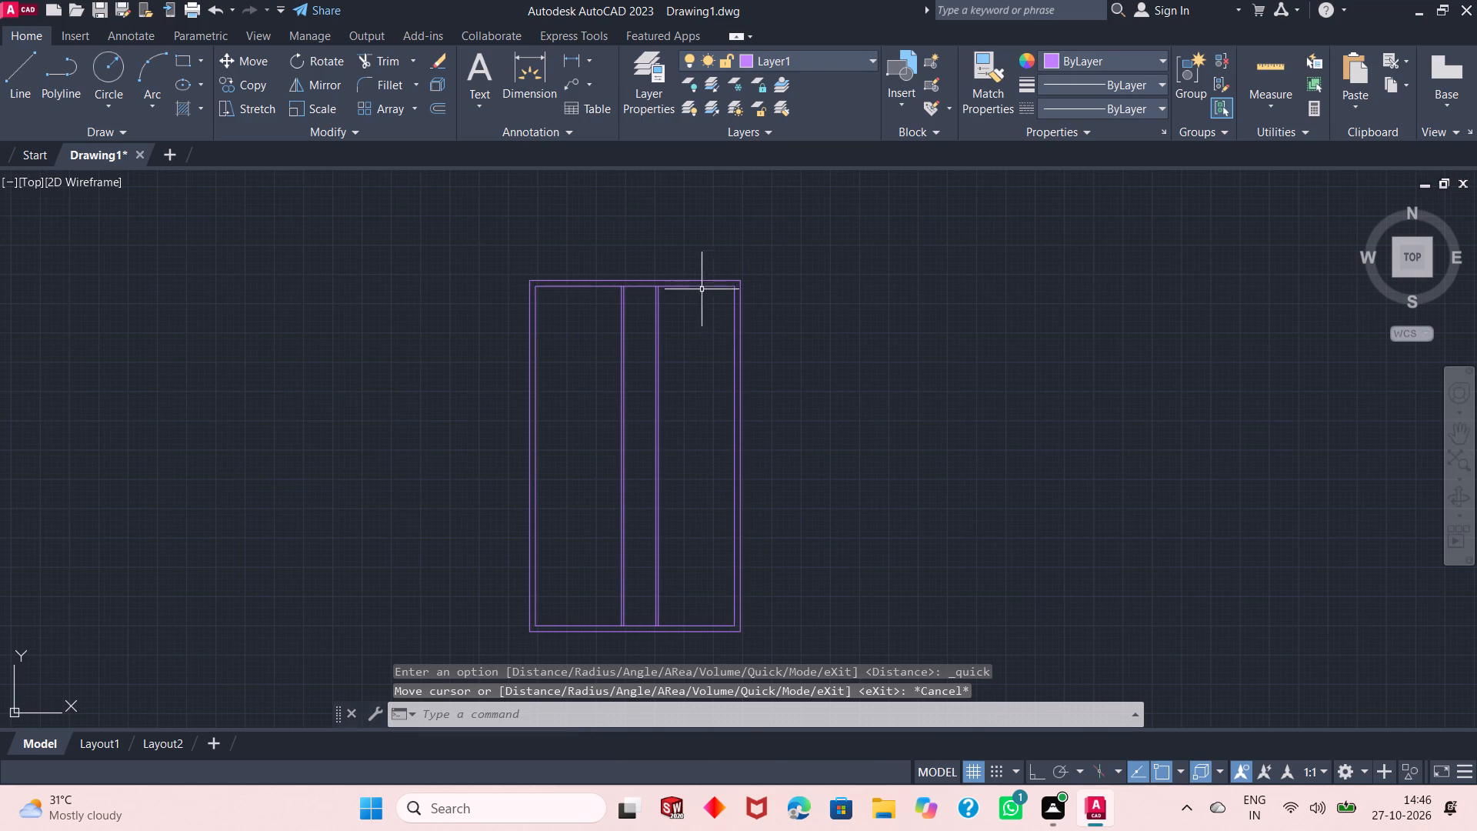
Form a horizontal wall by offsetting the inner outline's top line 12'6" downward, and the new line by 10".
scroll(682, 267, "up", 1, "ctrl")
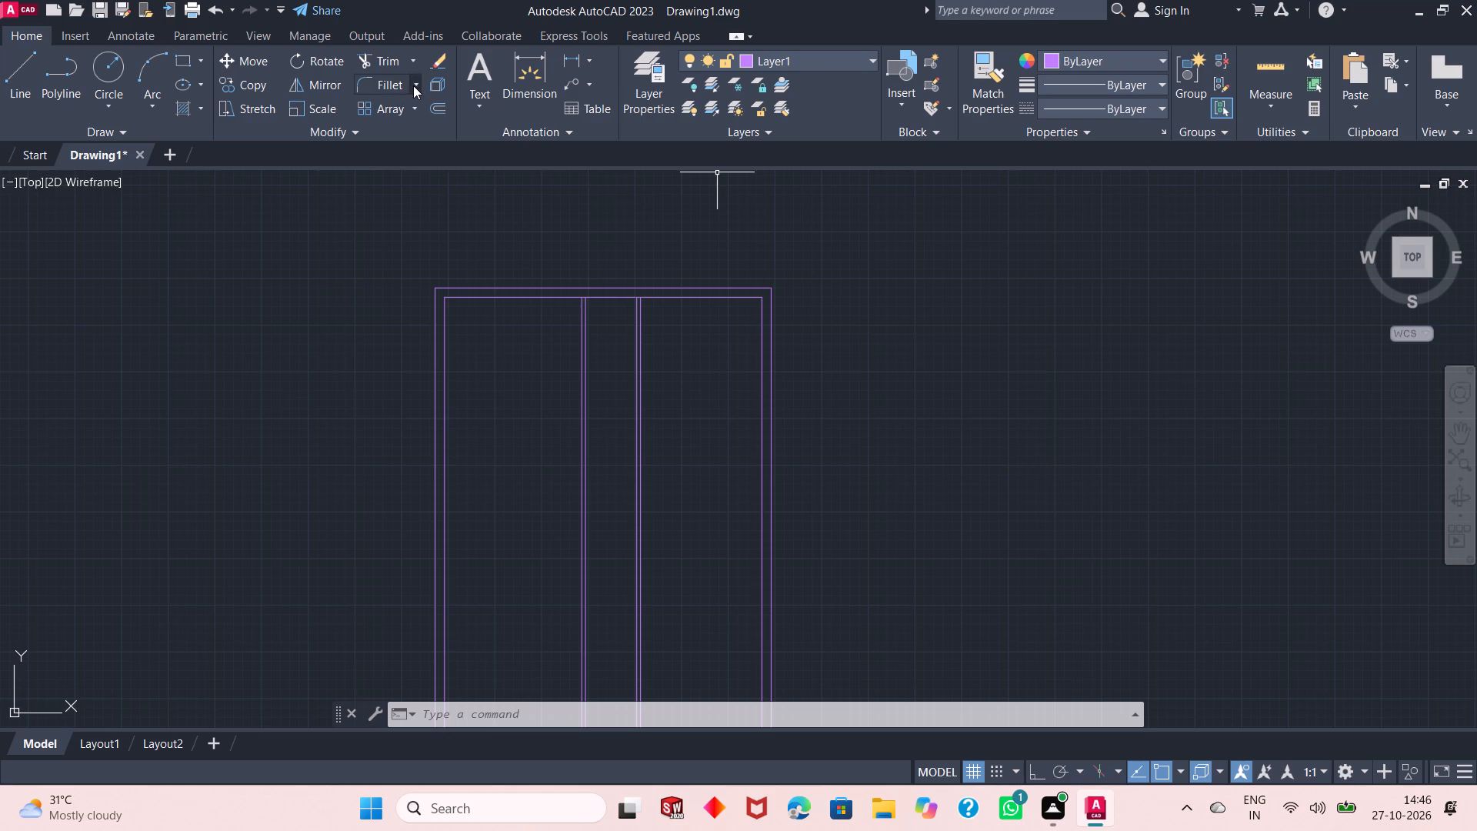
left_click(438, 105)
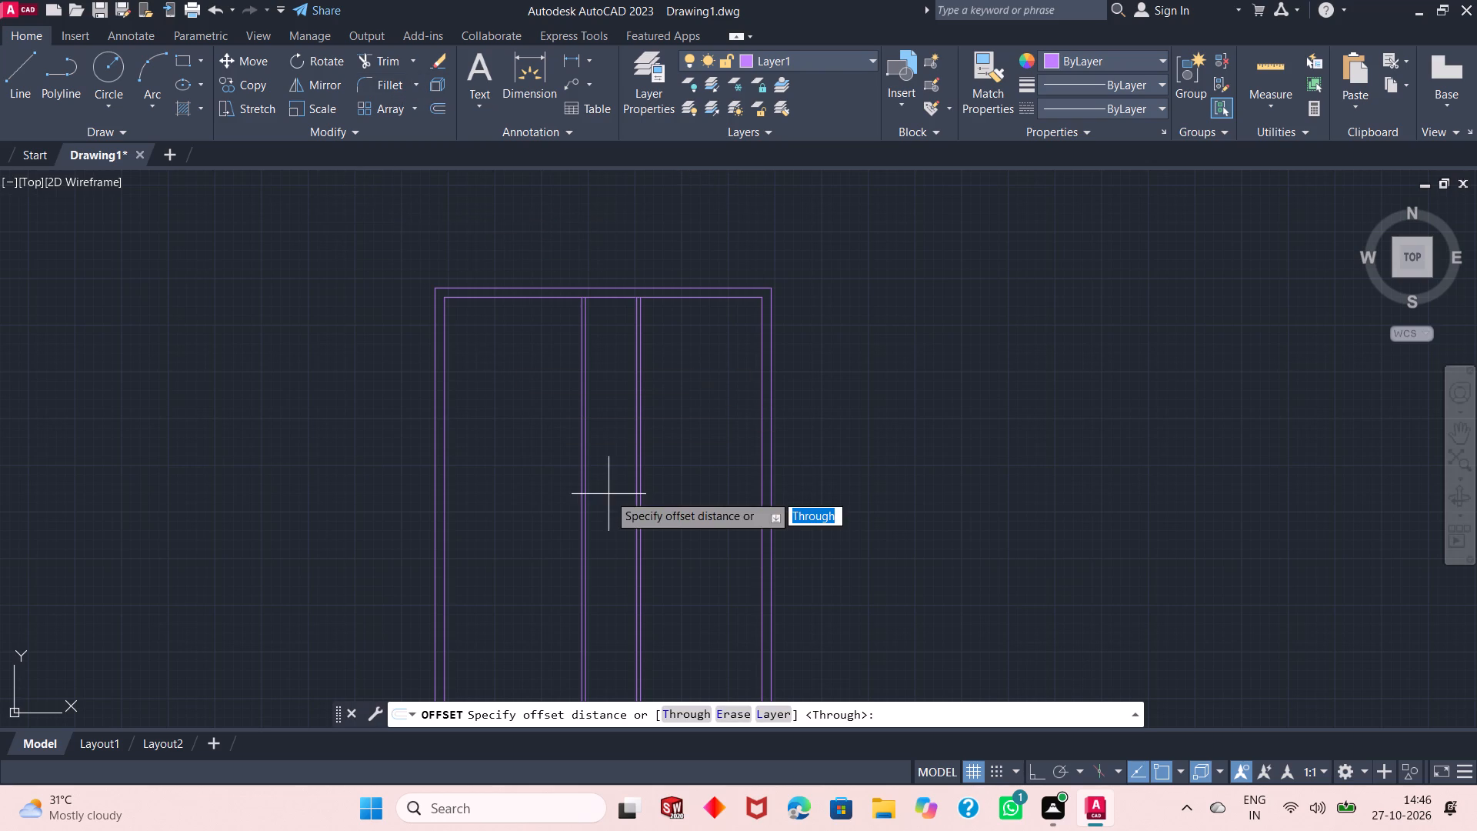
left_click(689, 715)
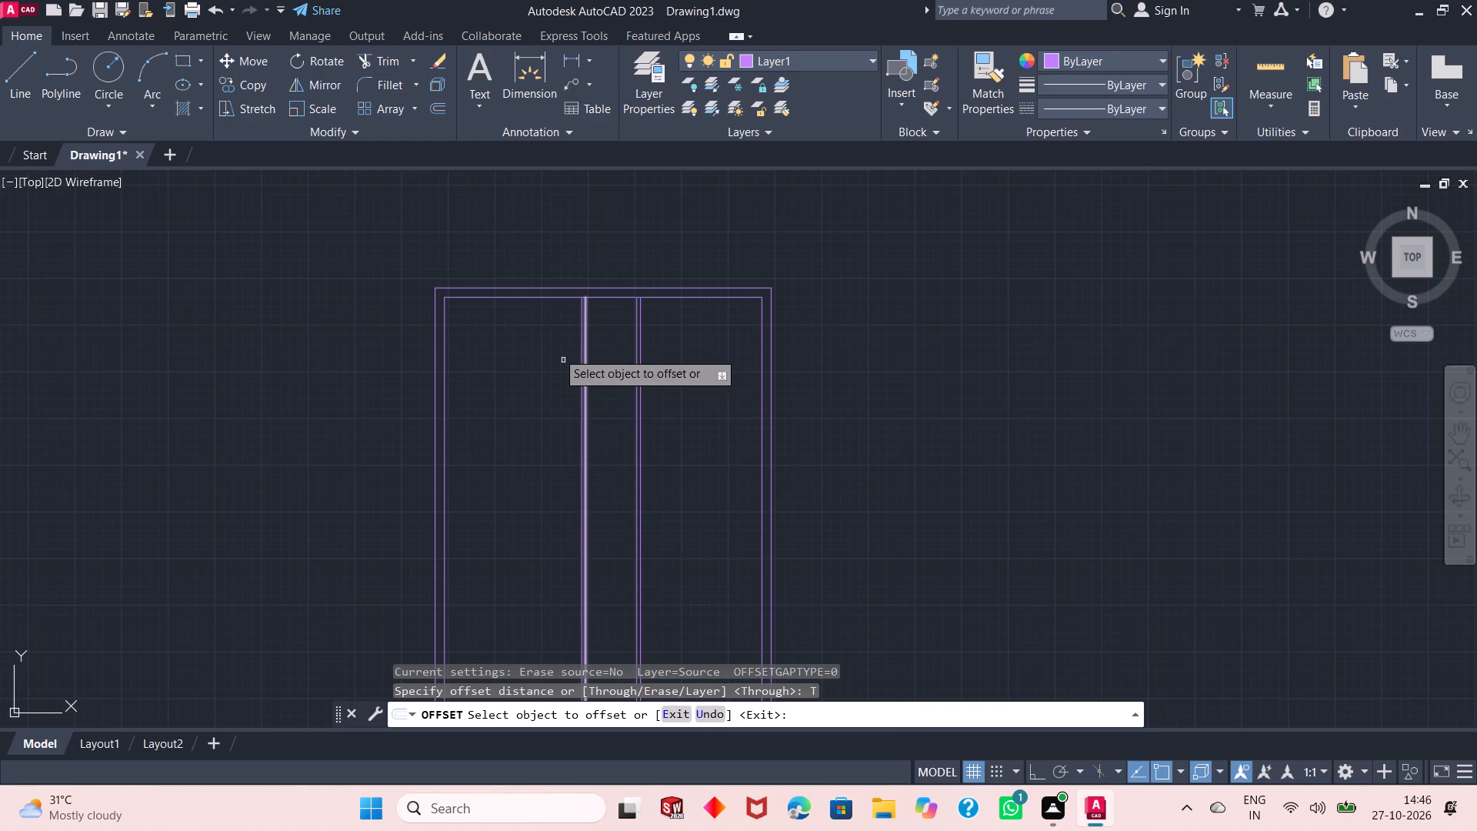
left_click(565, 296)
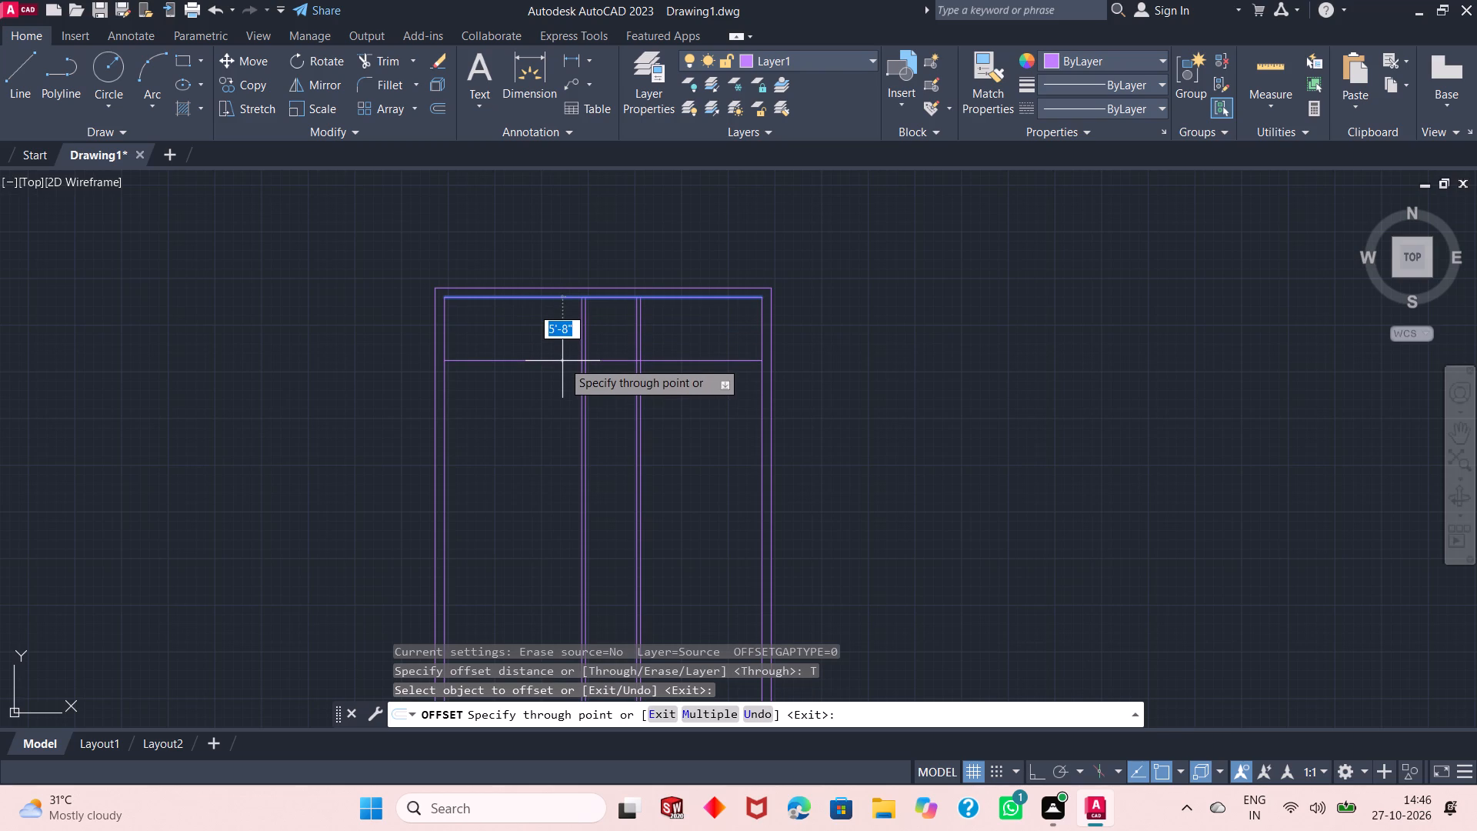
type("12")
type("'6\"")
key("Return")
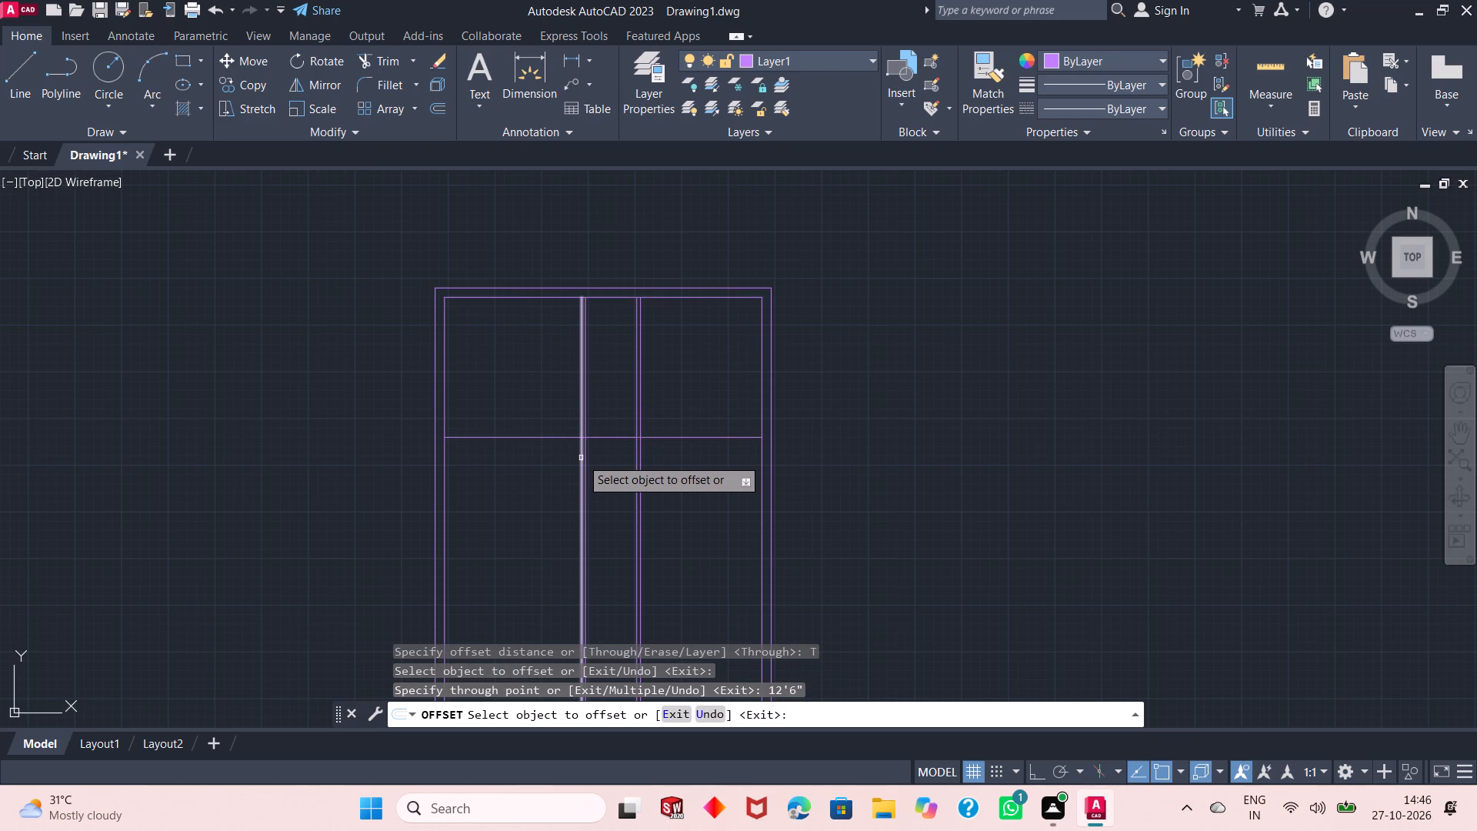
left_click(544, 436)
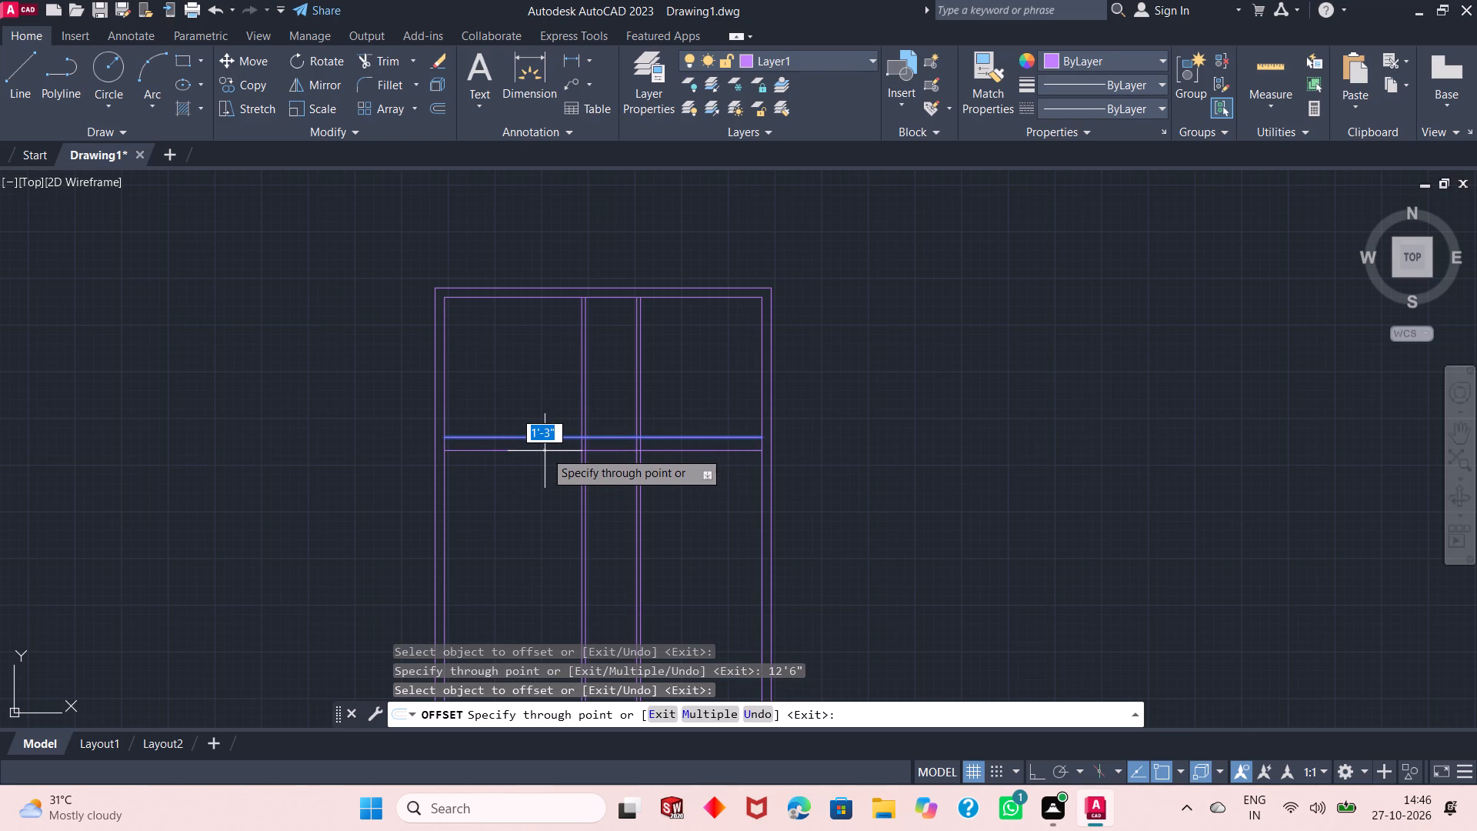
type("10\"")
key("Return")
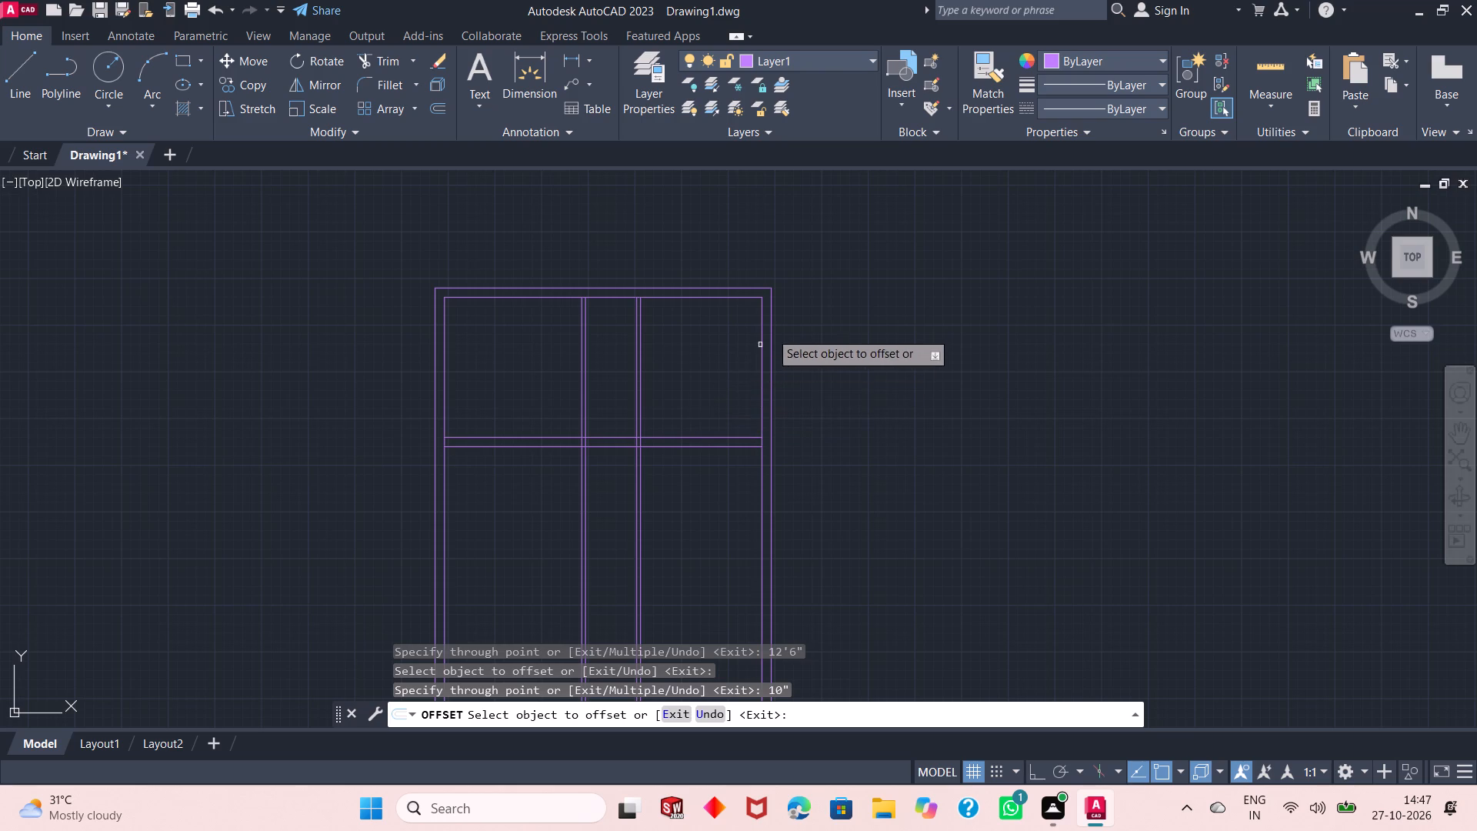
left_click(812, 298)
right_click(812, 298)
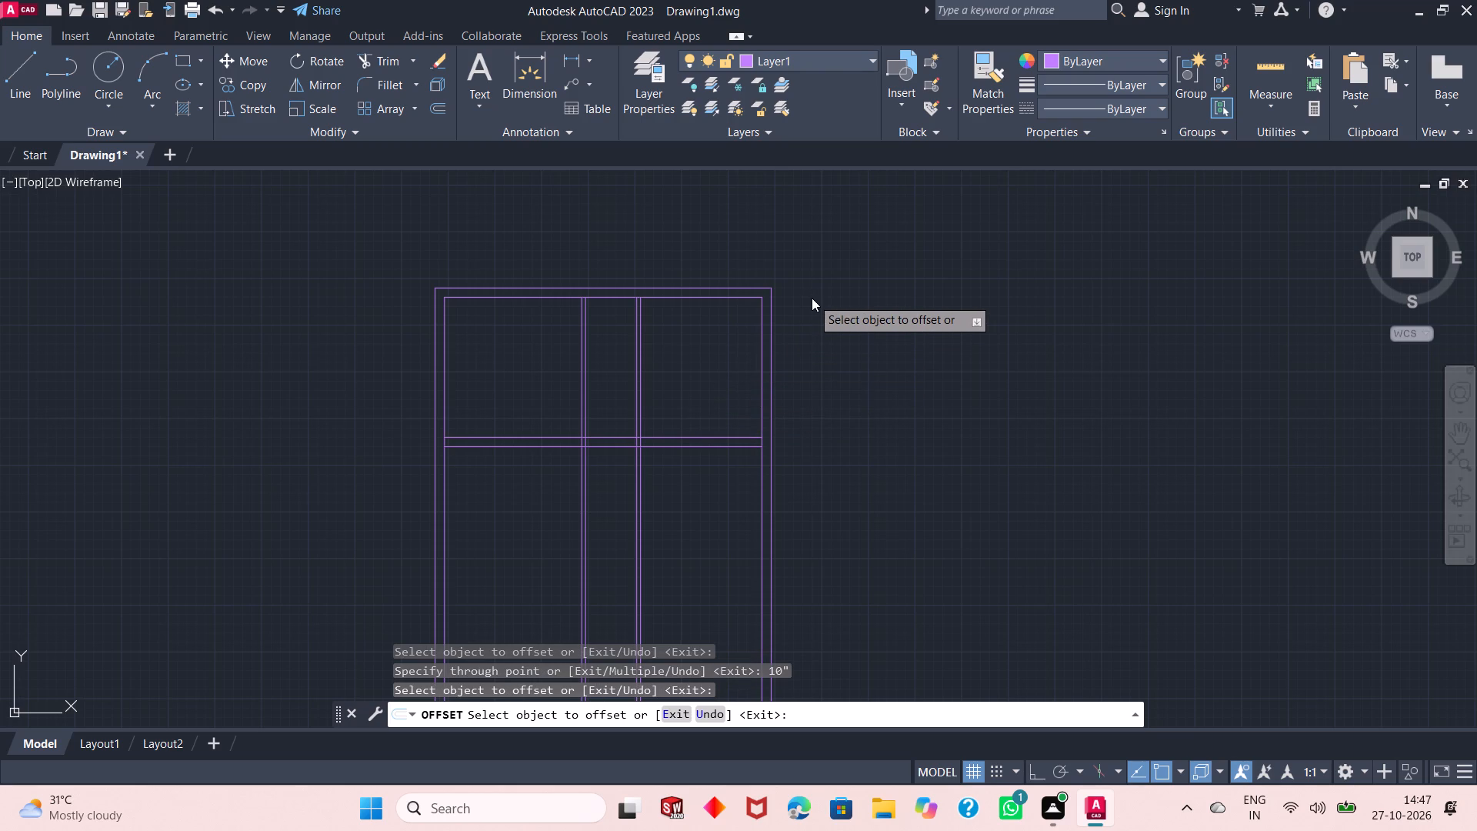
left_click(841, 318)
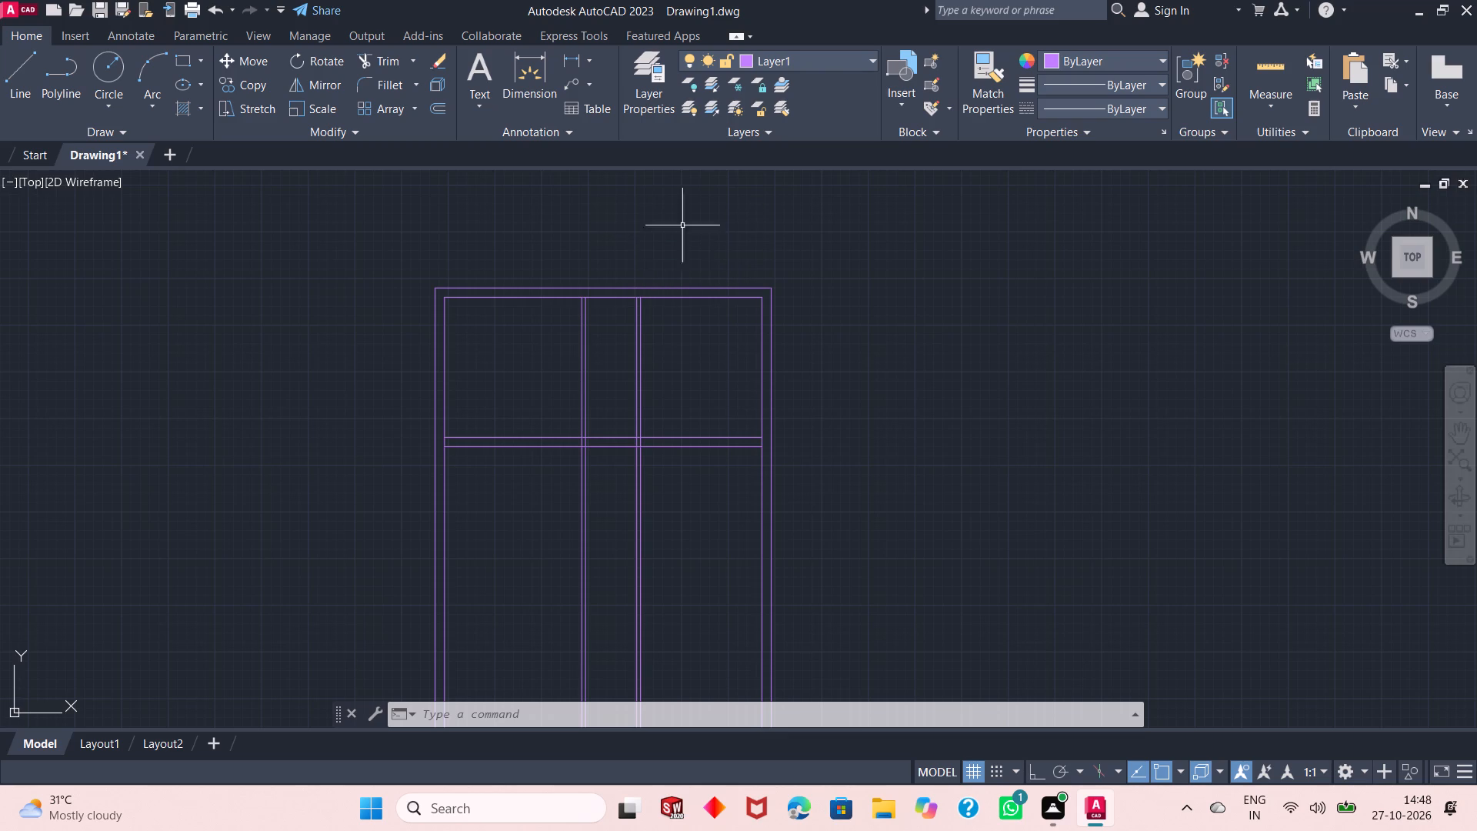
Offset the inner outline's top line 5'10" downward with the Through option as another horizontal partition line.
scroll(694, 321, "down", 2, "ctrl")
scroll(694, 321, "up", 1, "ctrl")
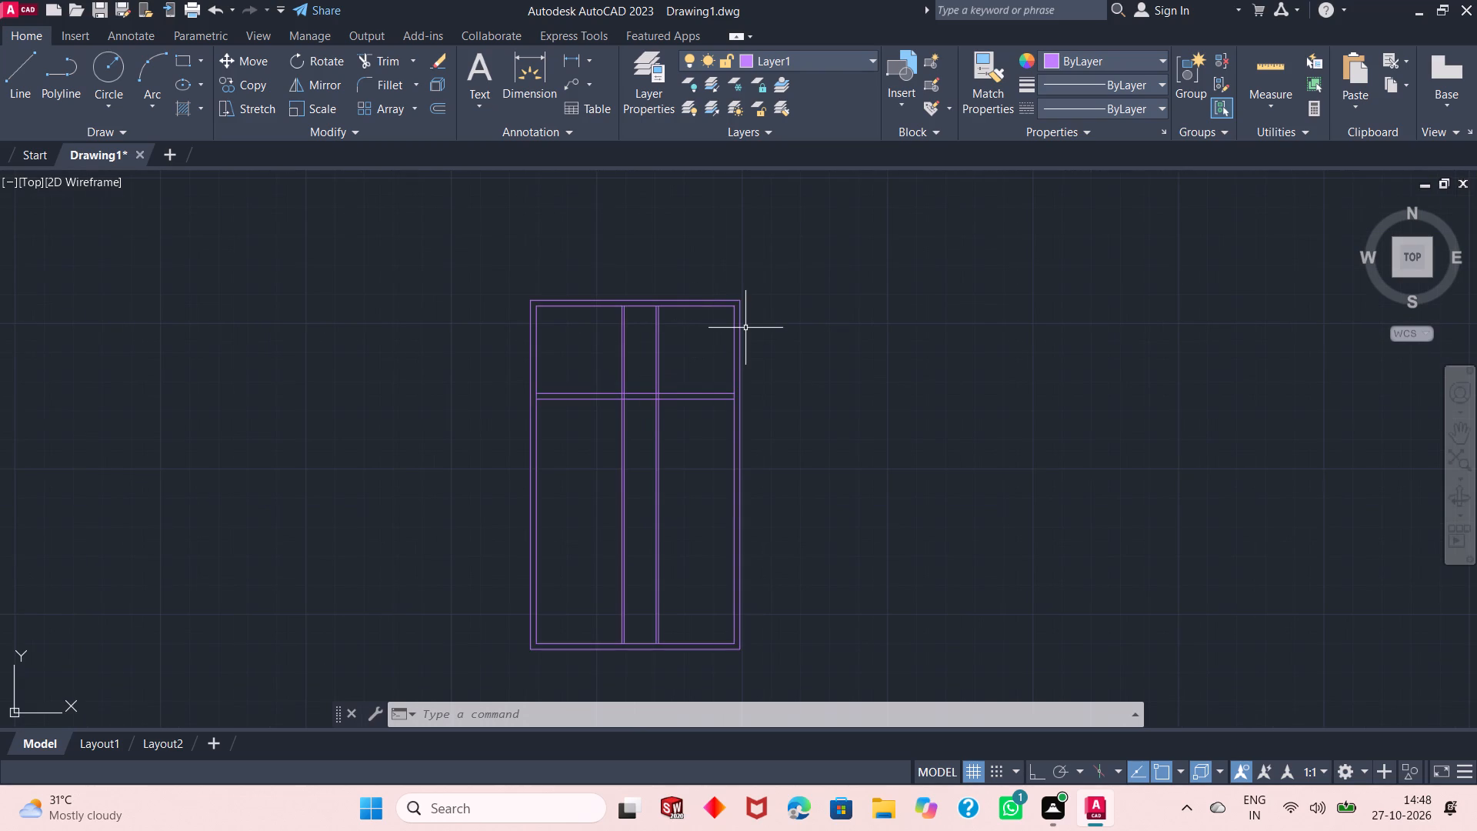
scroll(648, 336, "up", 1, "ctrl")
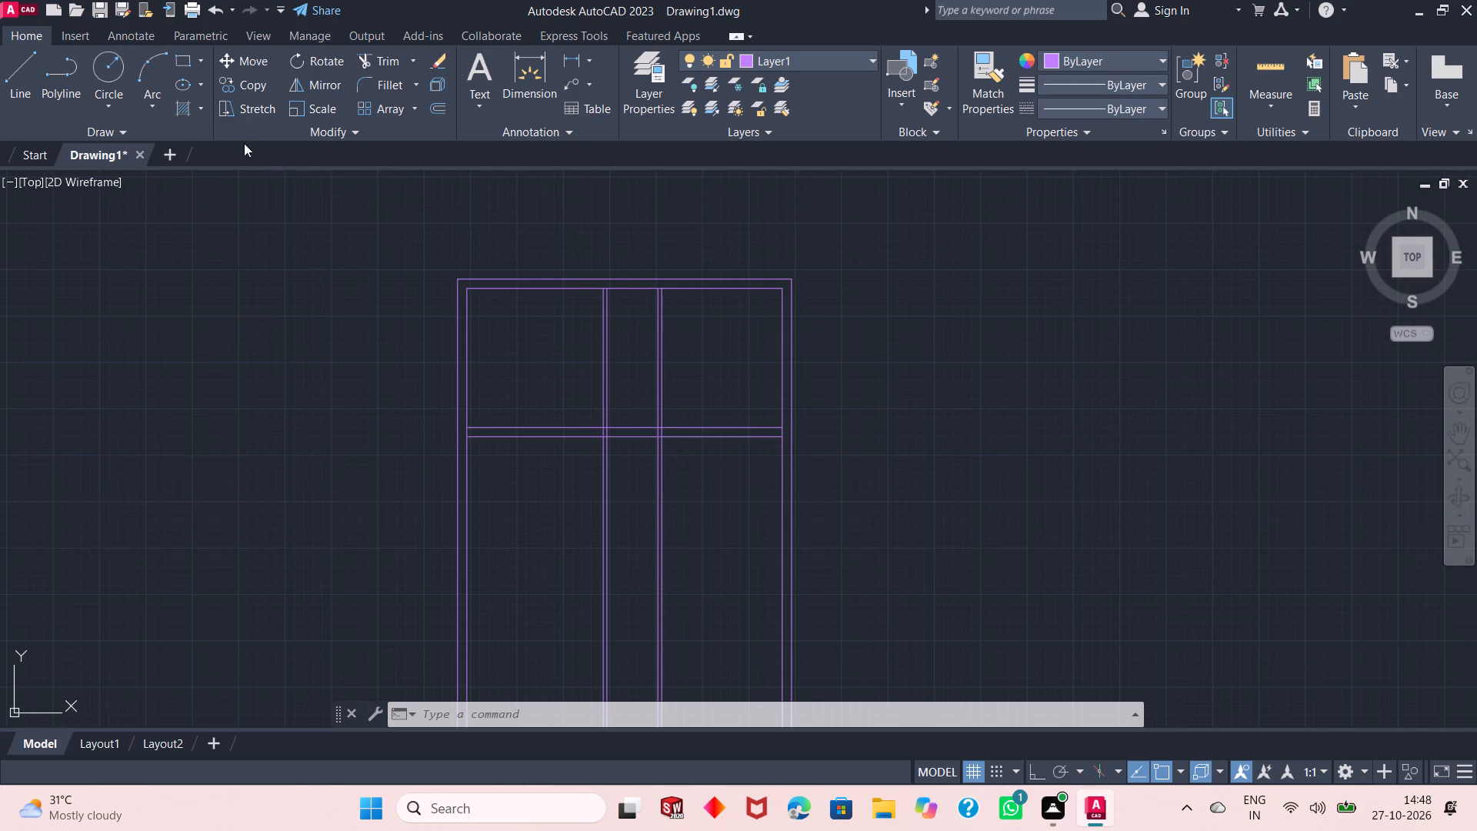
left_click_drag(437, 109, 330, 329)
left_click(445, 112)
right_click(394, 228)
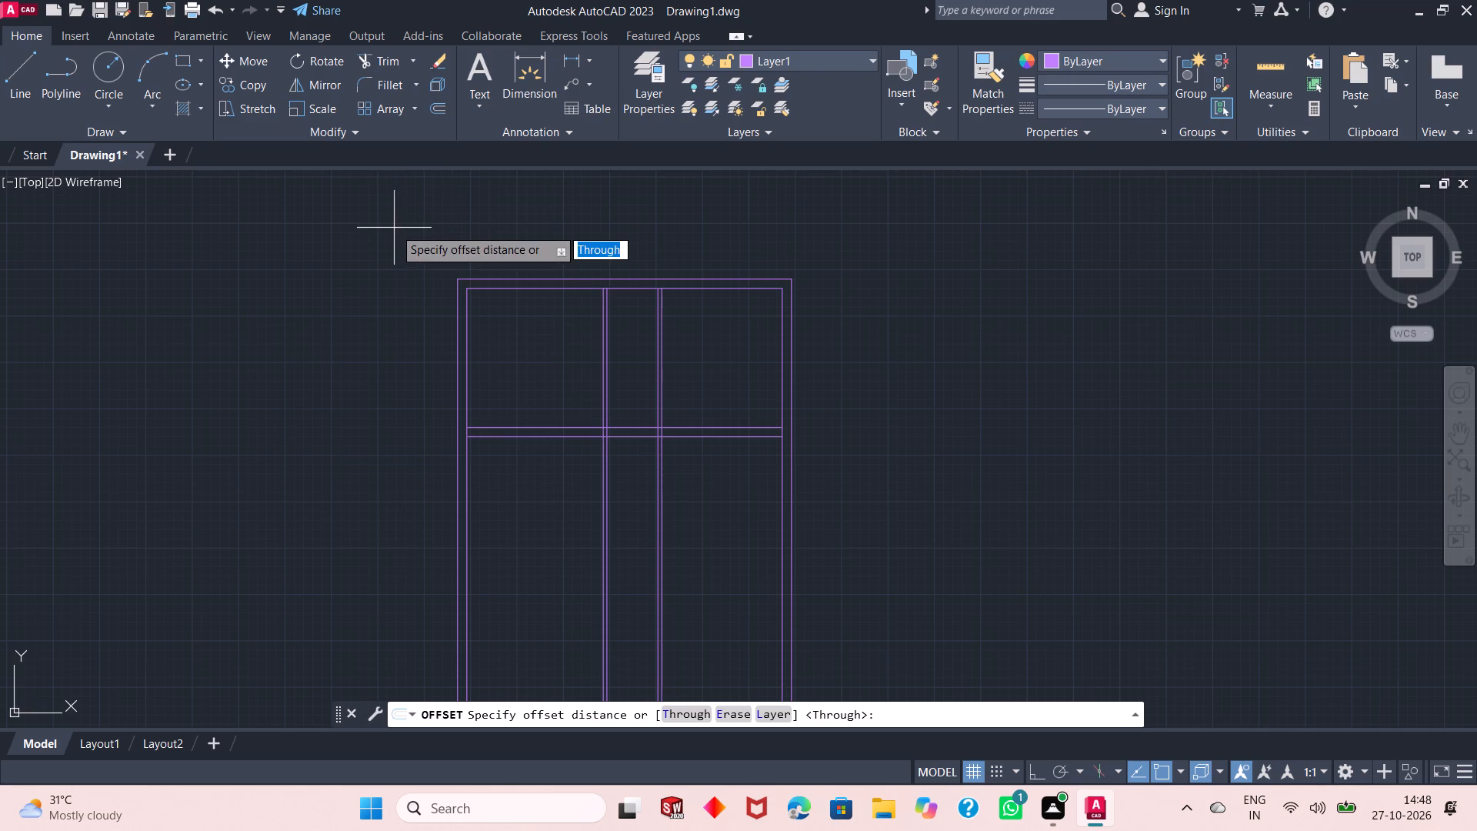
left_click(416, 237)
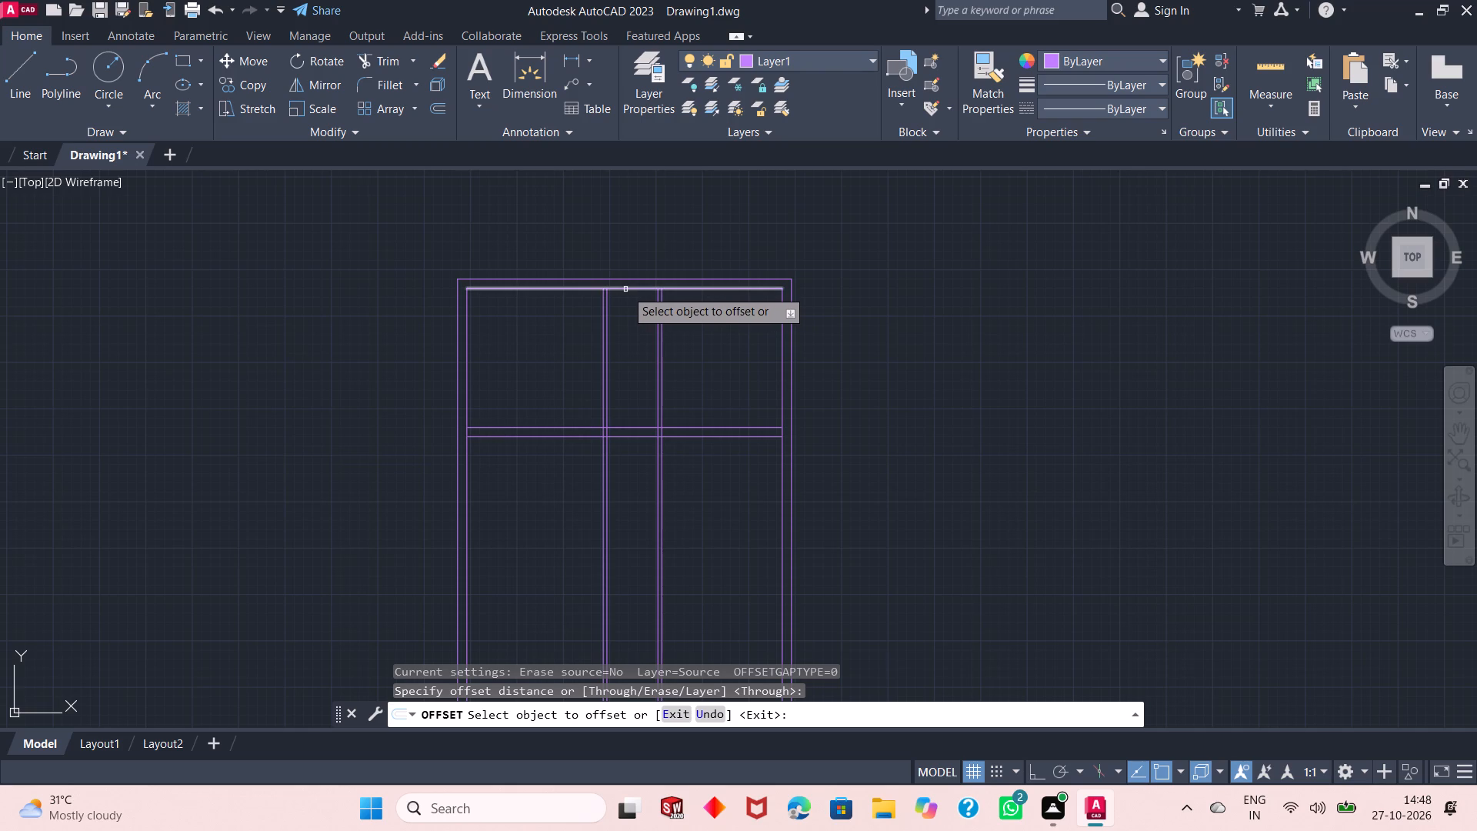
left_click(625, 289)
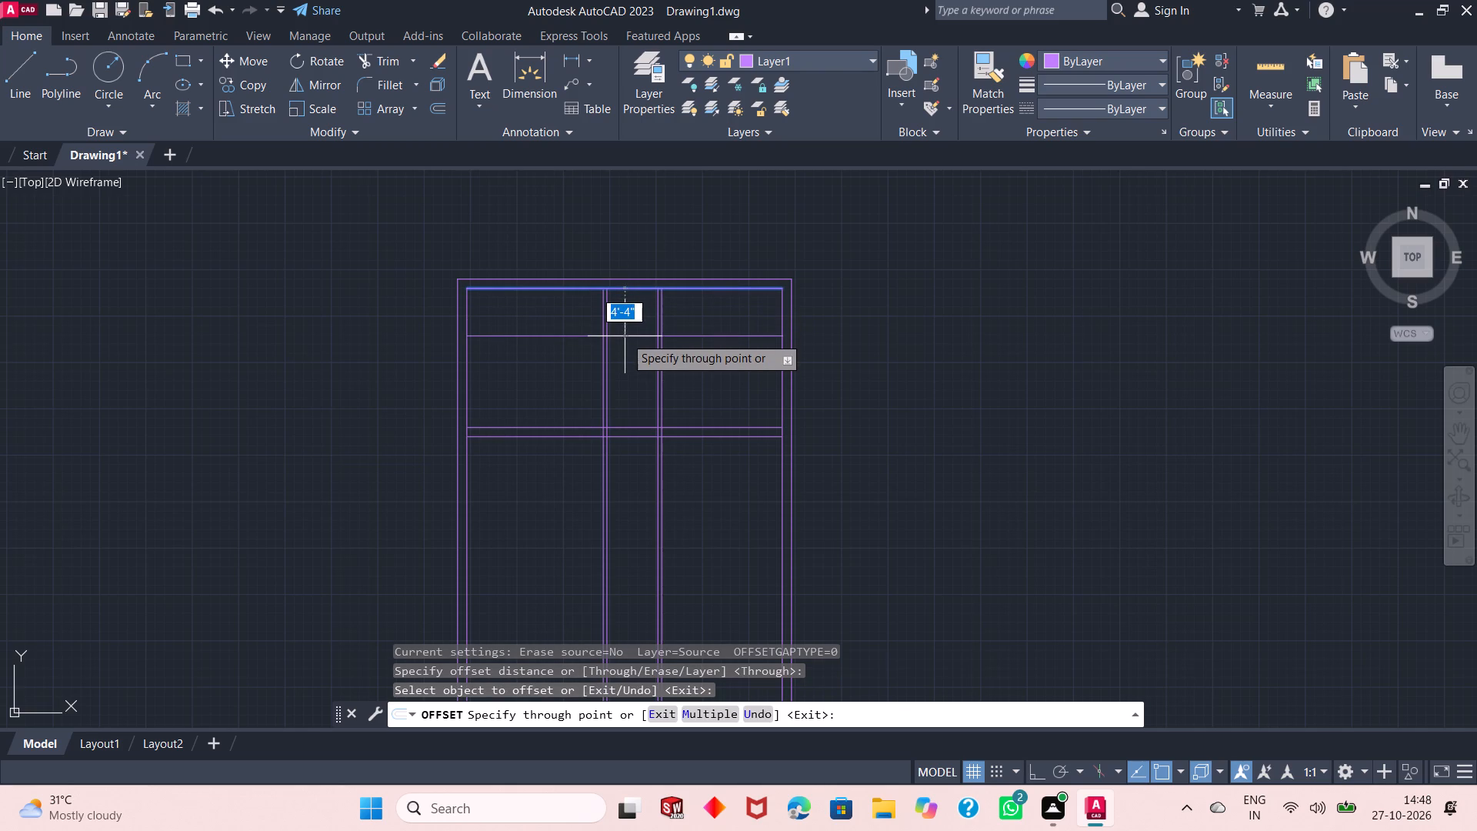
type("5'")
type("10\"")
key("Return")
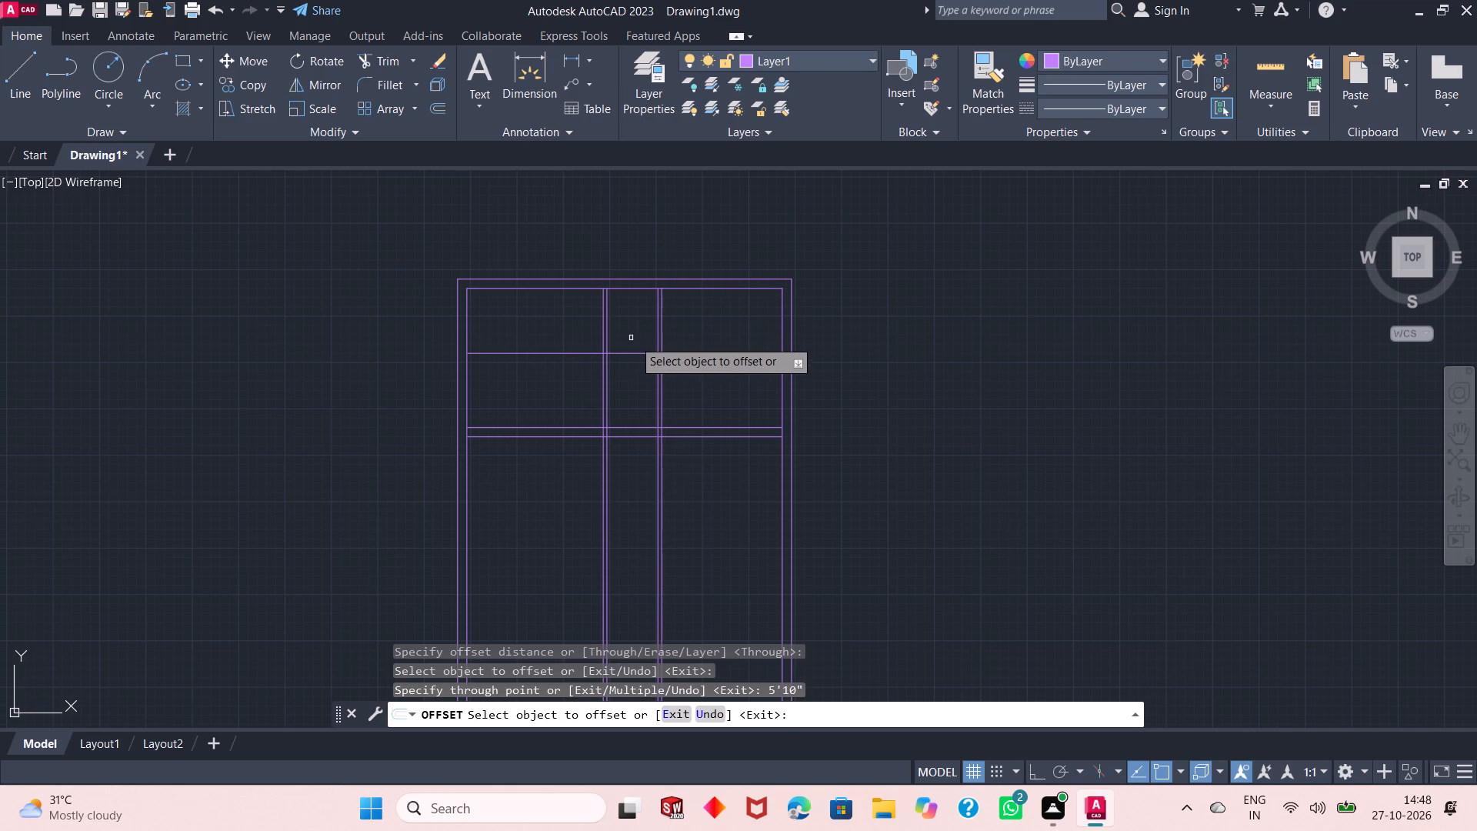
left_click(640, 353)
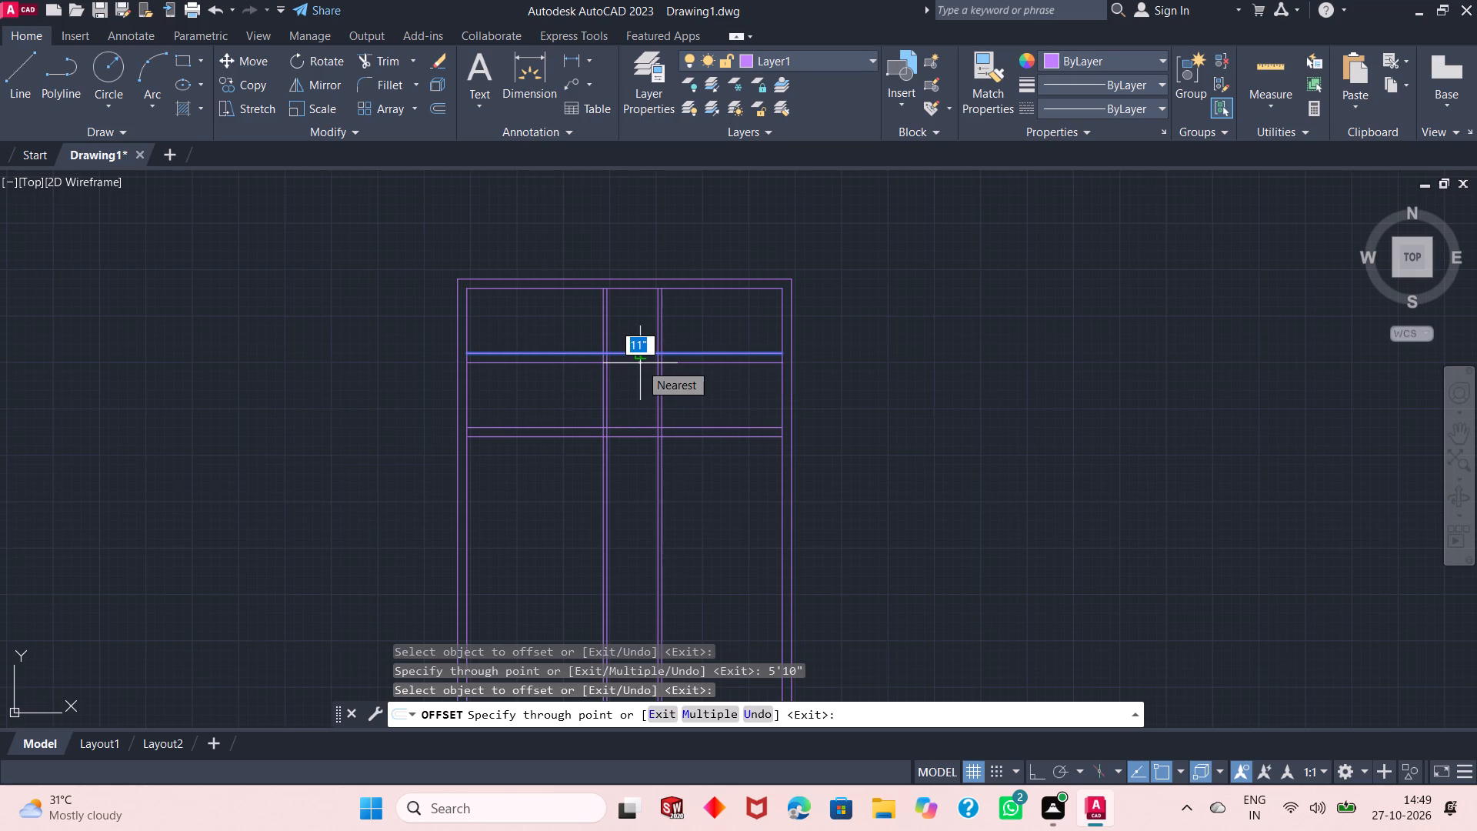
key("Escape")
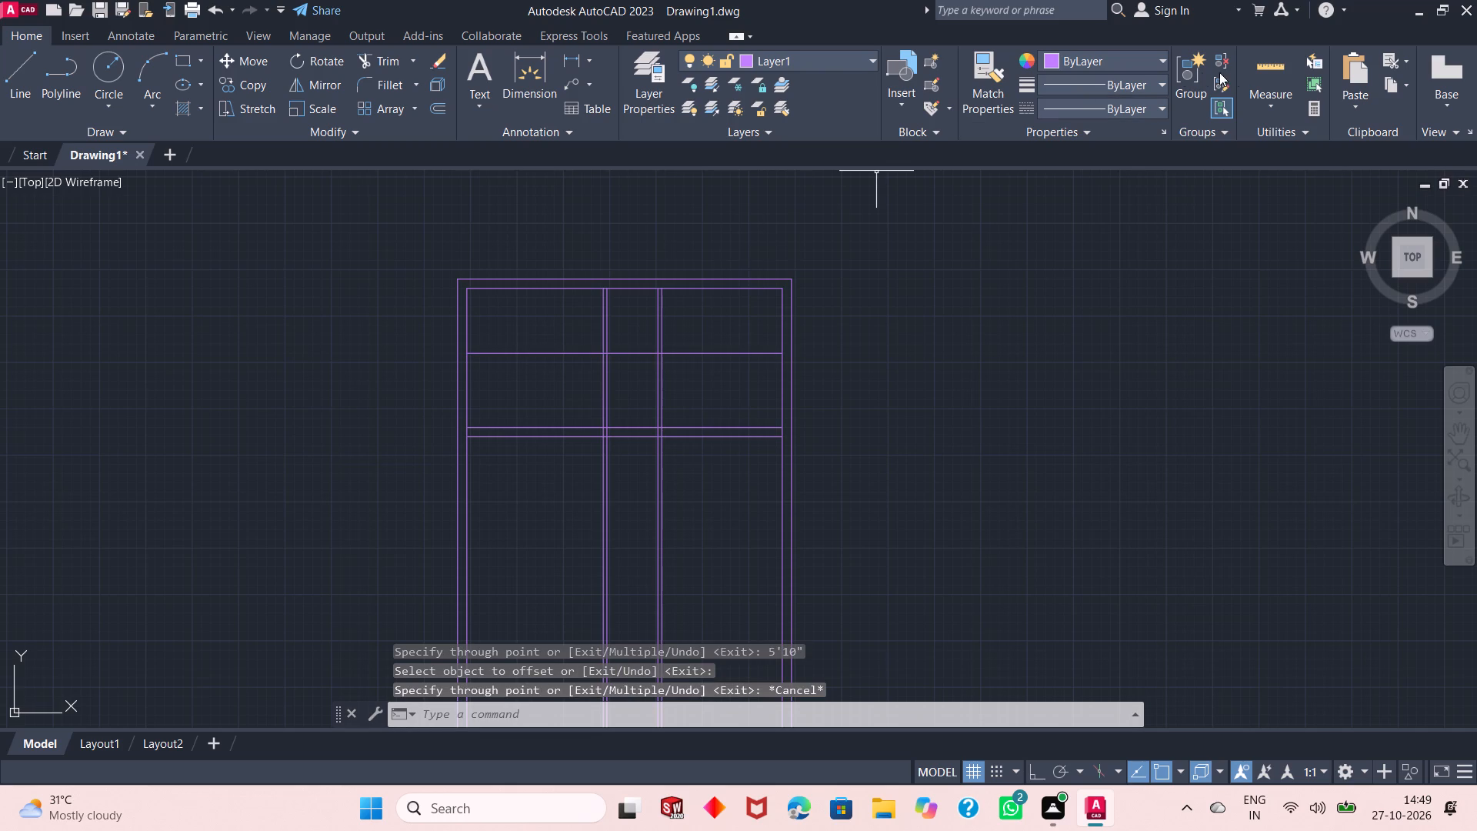
Quick-measure the space between the two vertical partitions, from the 5'10" offset line to the horizontal wall below it.
left_click(1261, 82)
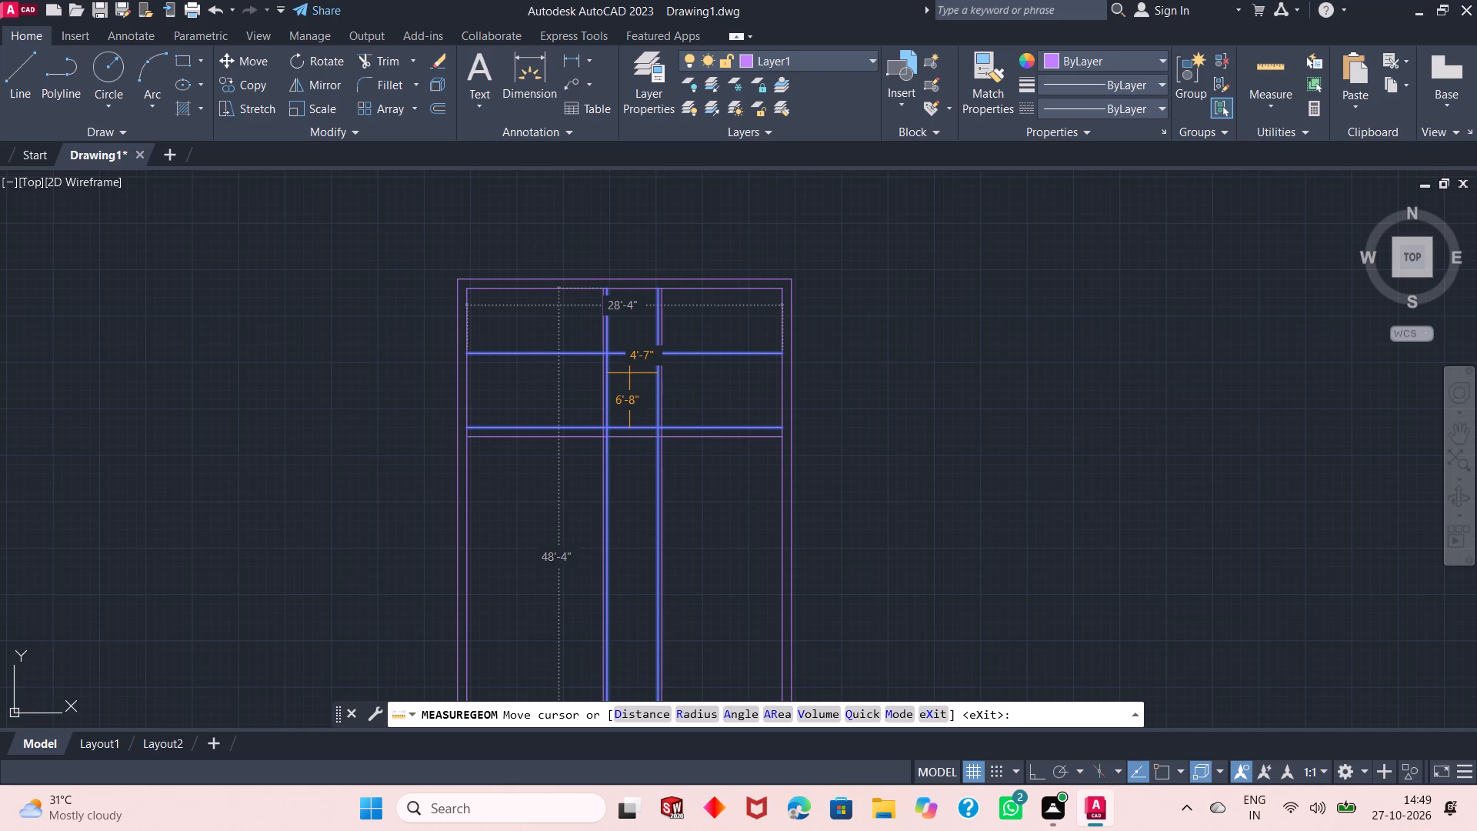
key("Escape")
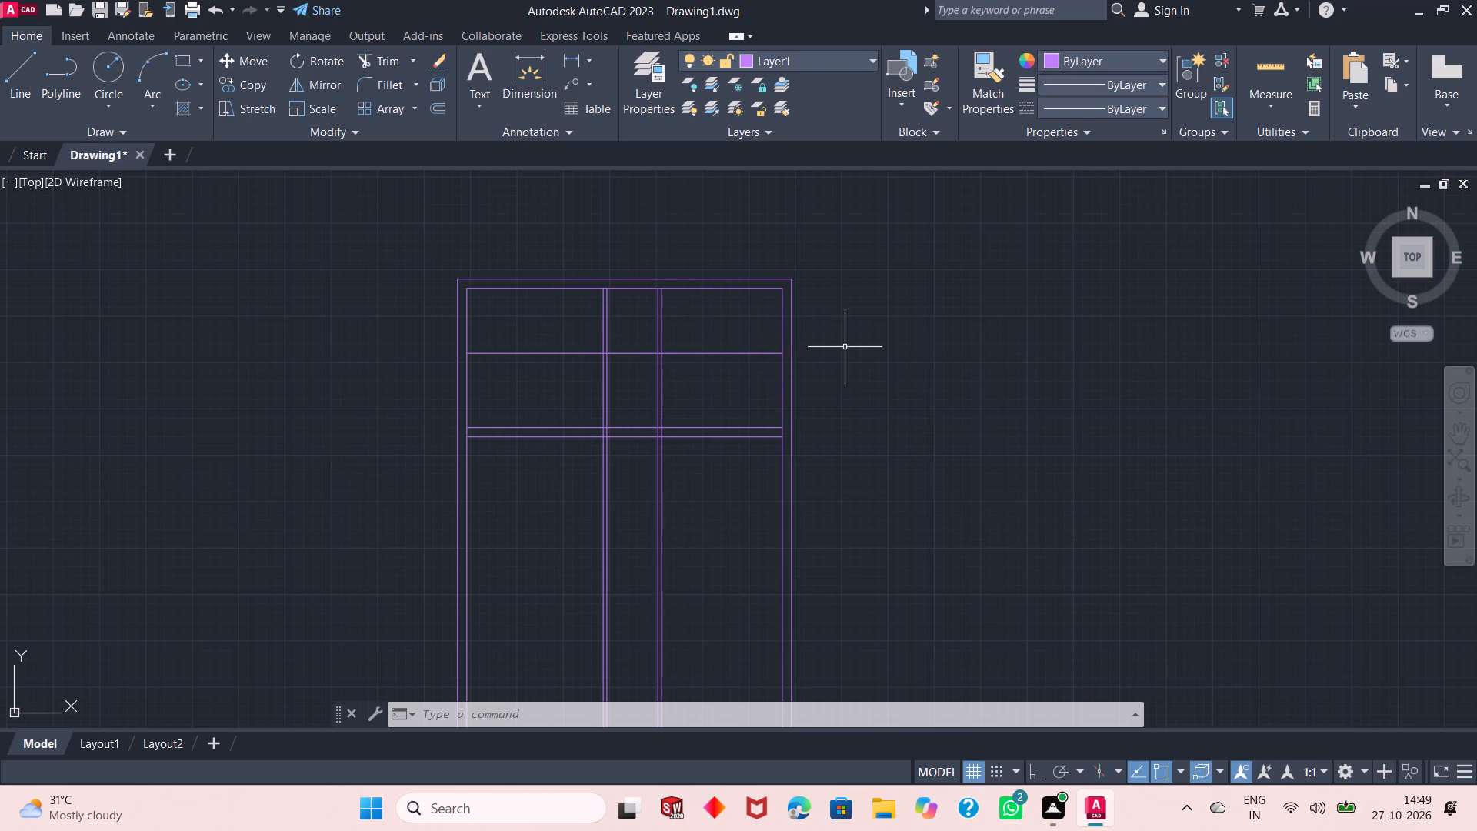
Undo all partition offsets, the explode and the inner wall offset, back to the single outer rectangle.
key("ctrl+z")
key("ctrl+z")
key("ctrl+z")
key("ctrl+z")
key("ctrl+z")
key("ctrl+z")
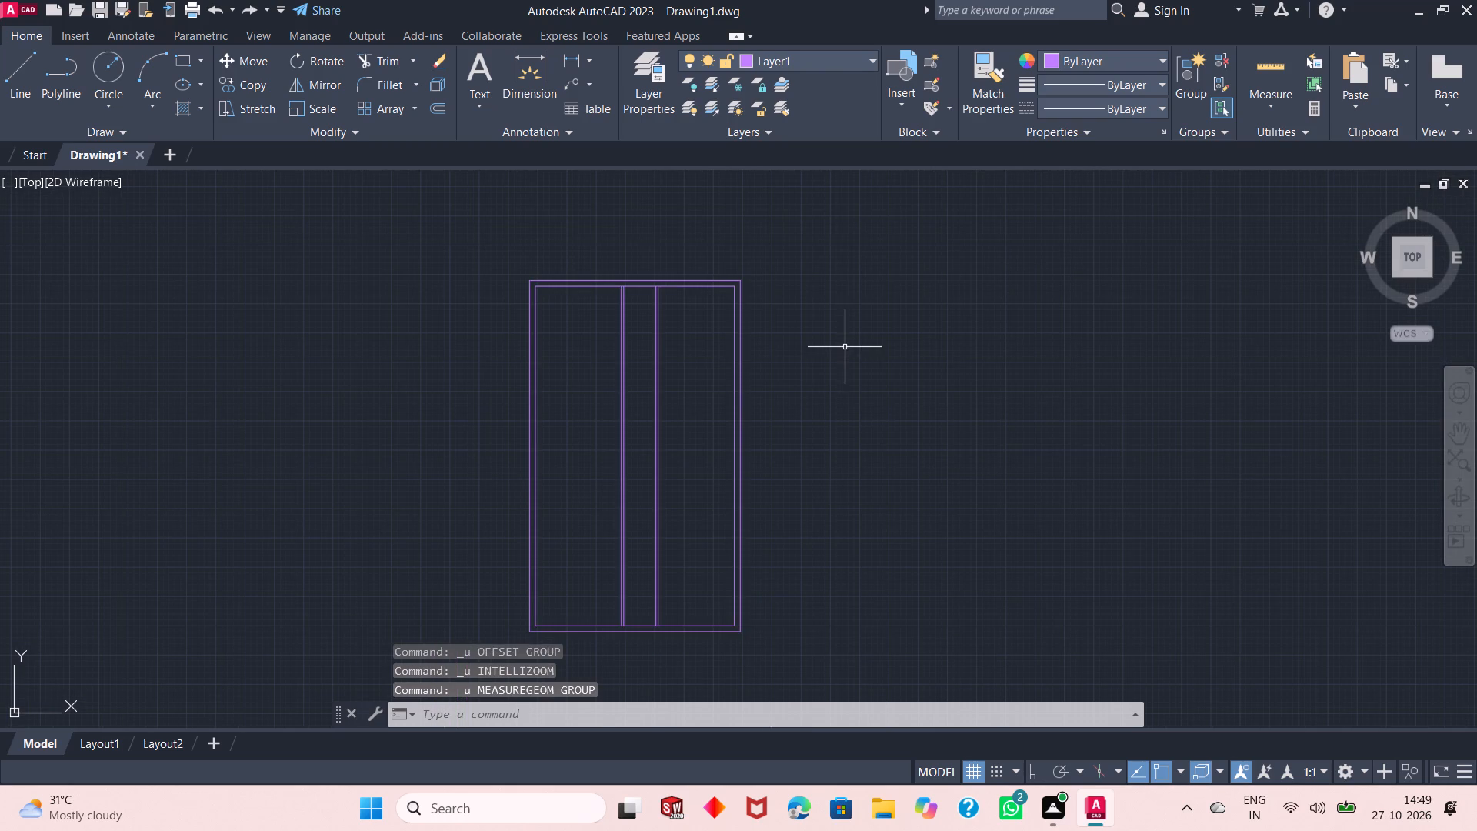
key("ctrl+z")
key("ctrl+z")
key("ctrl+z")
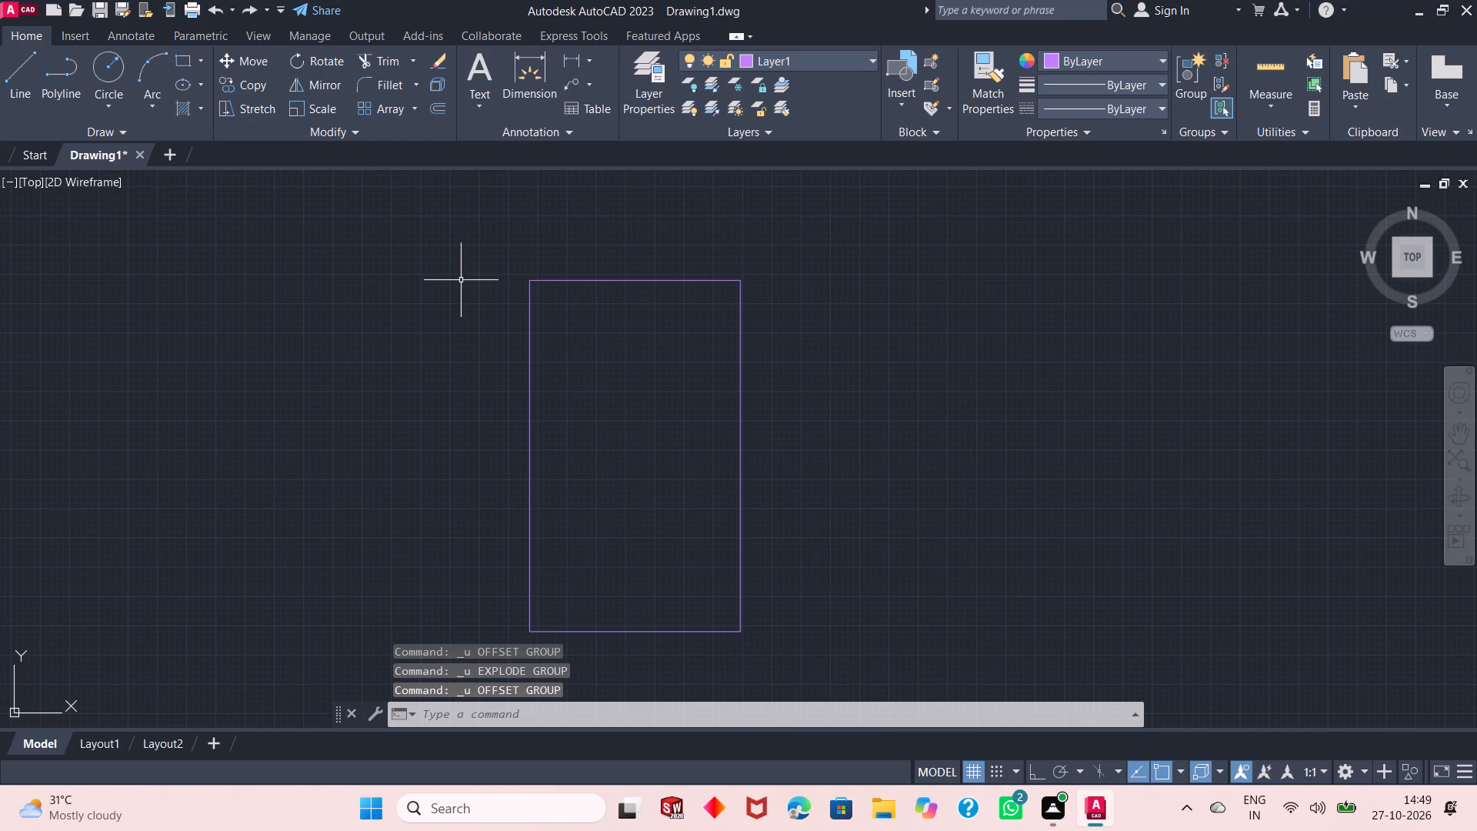
Offset the outer rectangle 9" inward to form the exterior wall thickness.
left_click(445, 115)
left_click(421, 183)
right_click(421, 183)
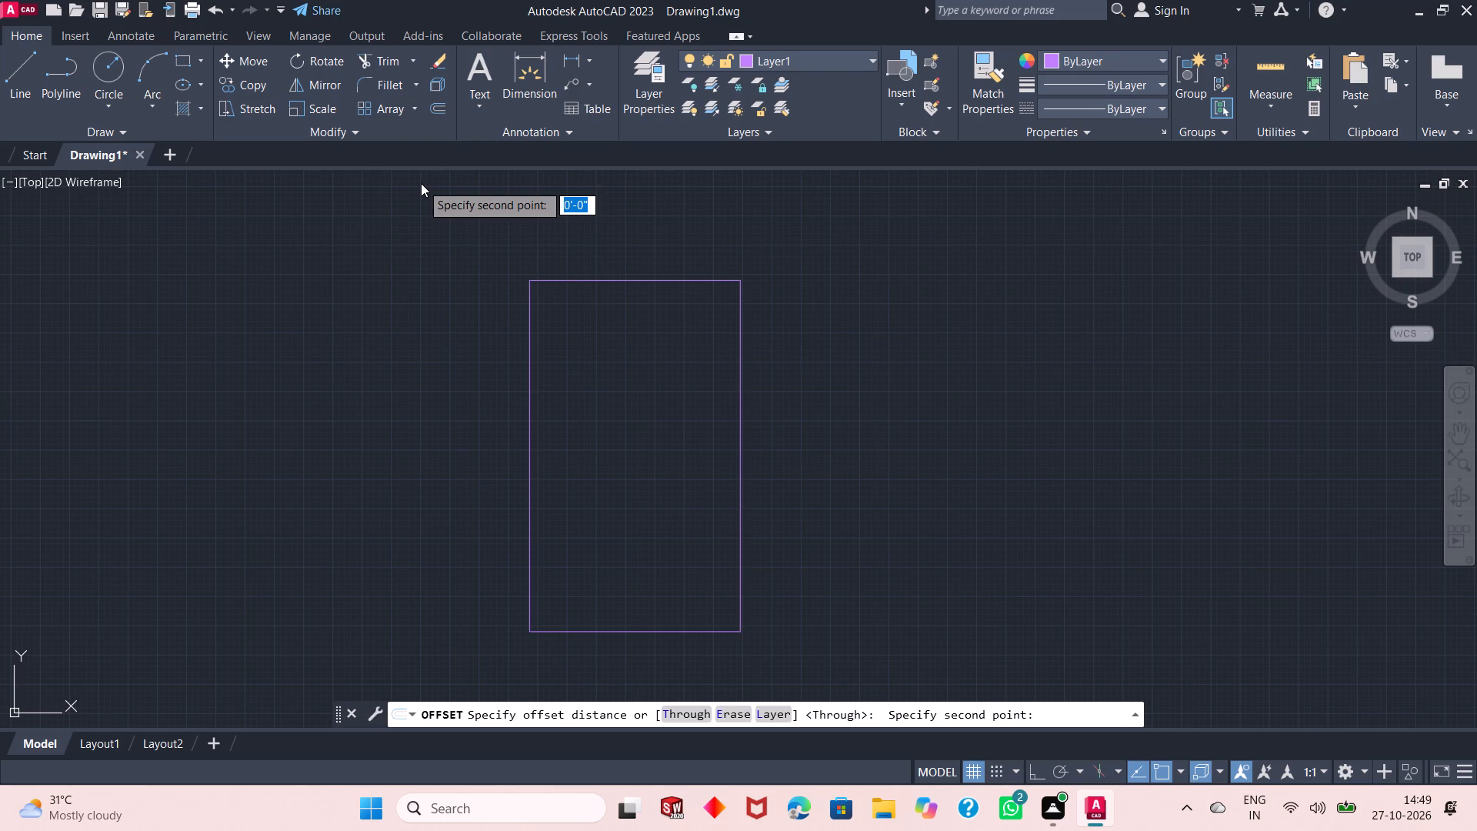
left_click(457, 199)
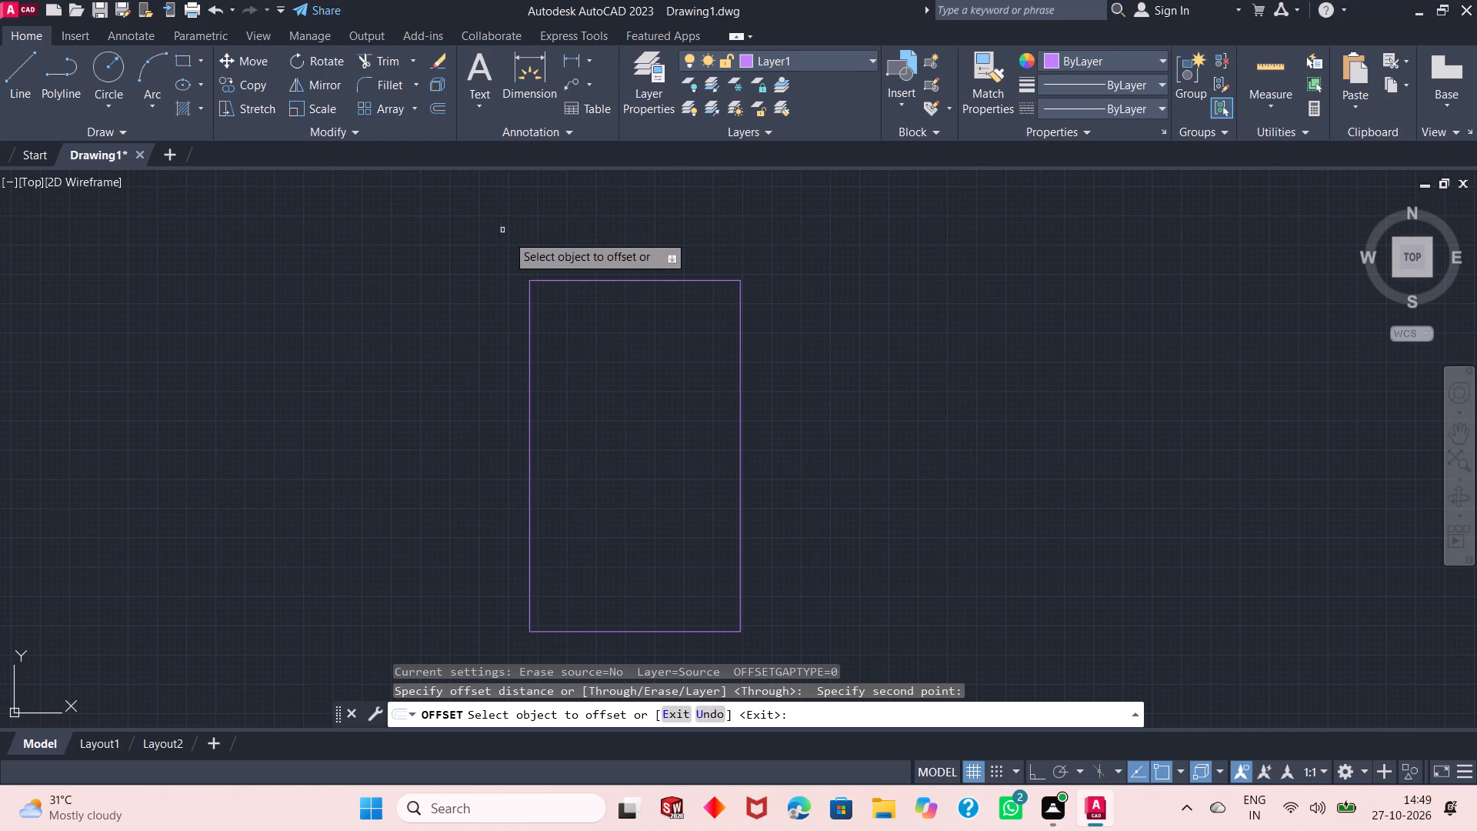
left_click(552, 280)
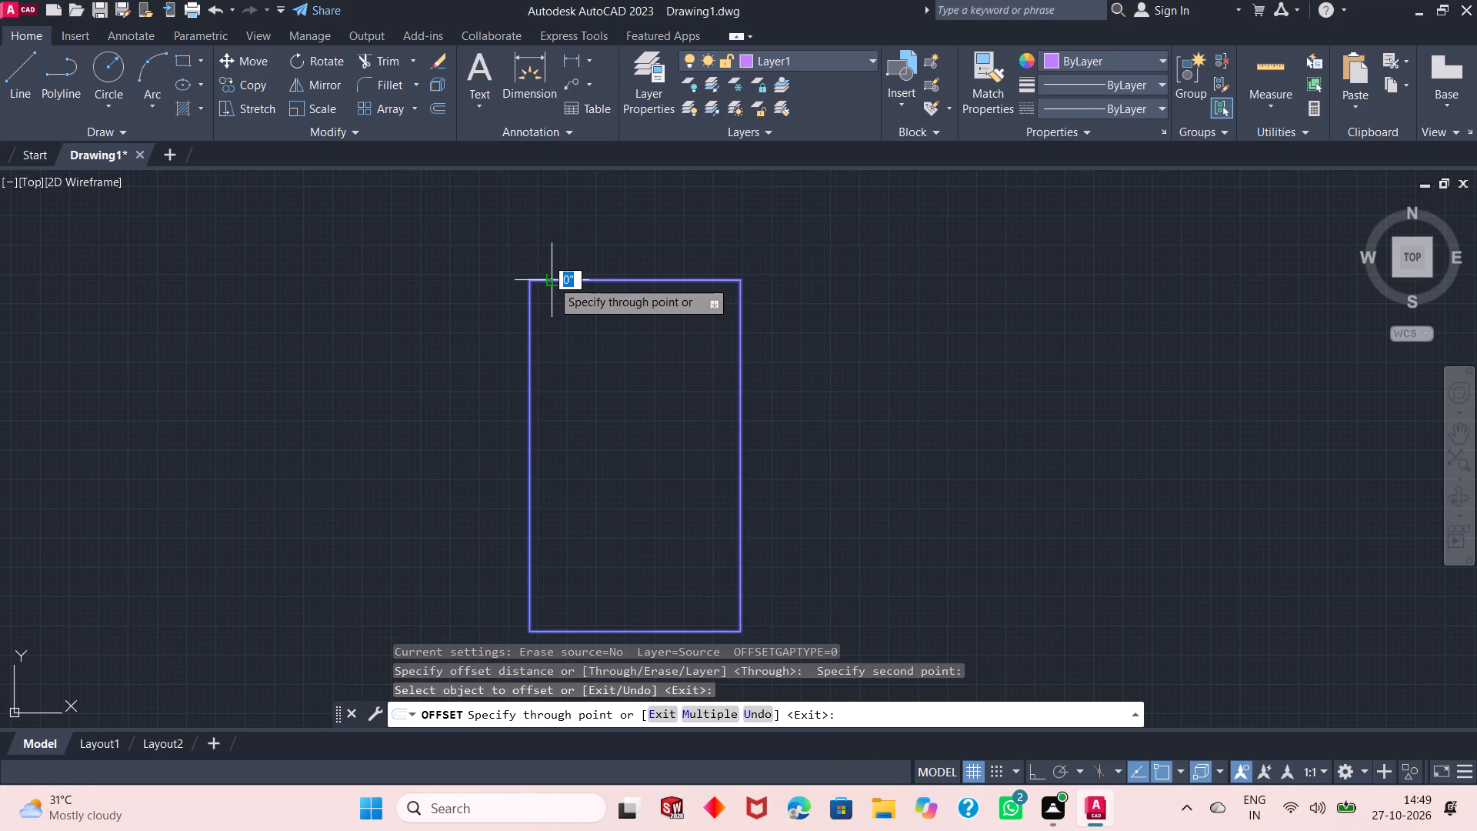
type("9\"")
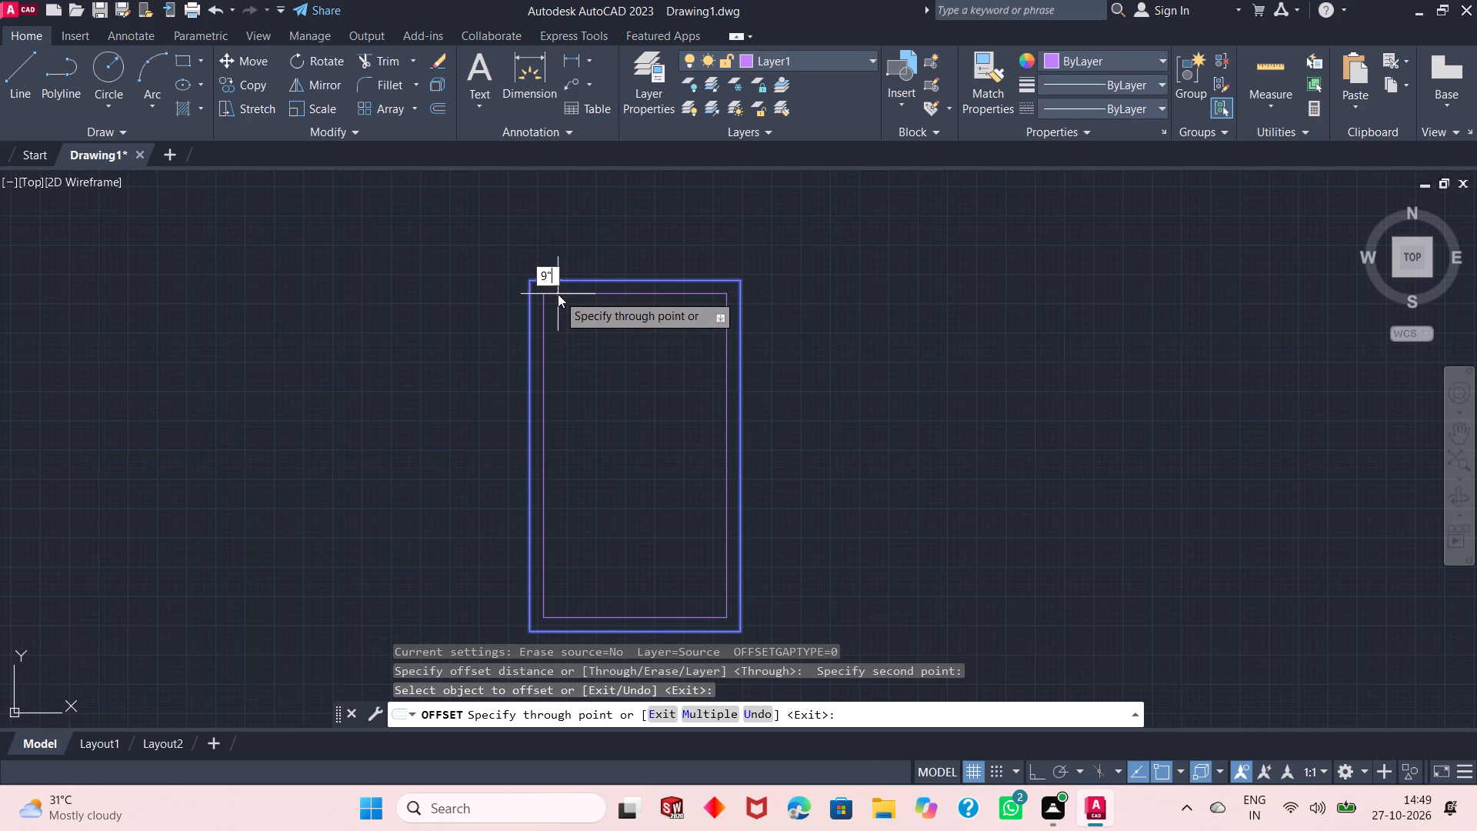
key("Return")
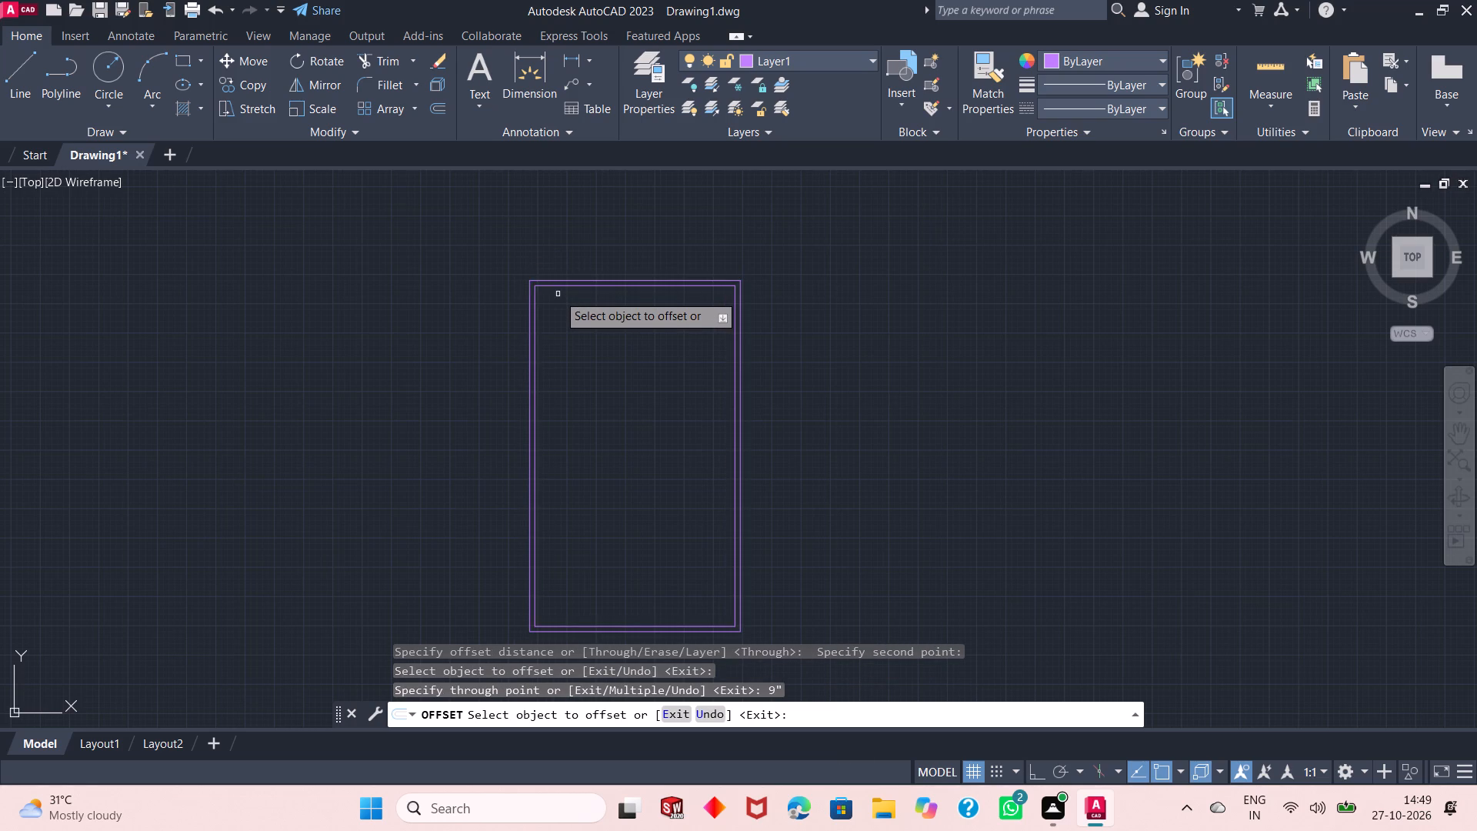
right_click(487, 269)
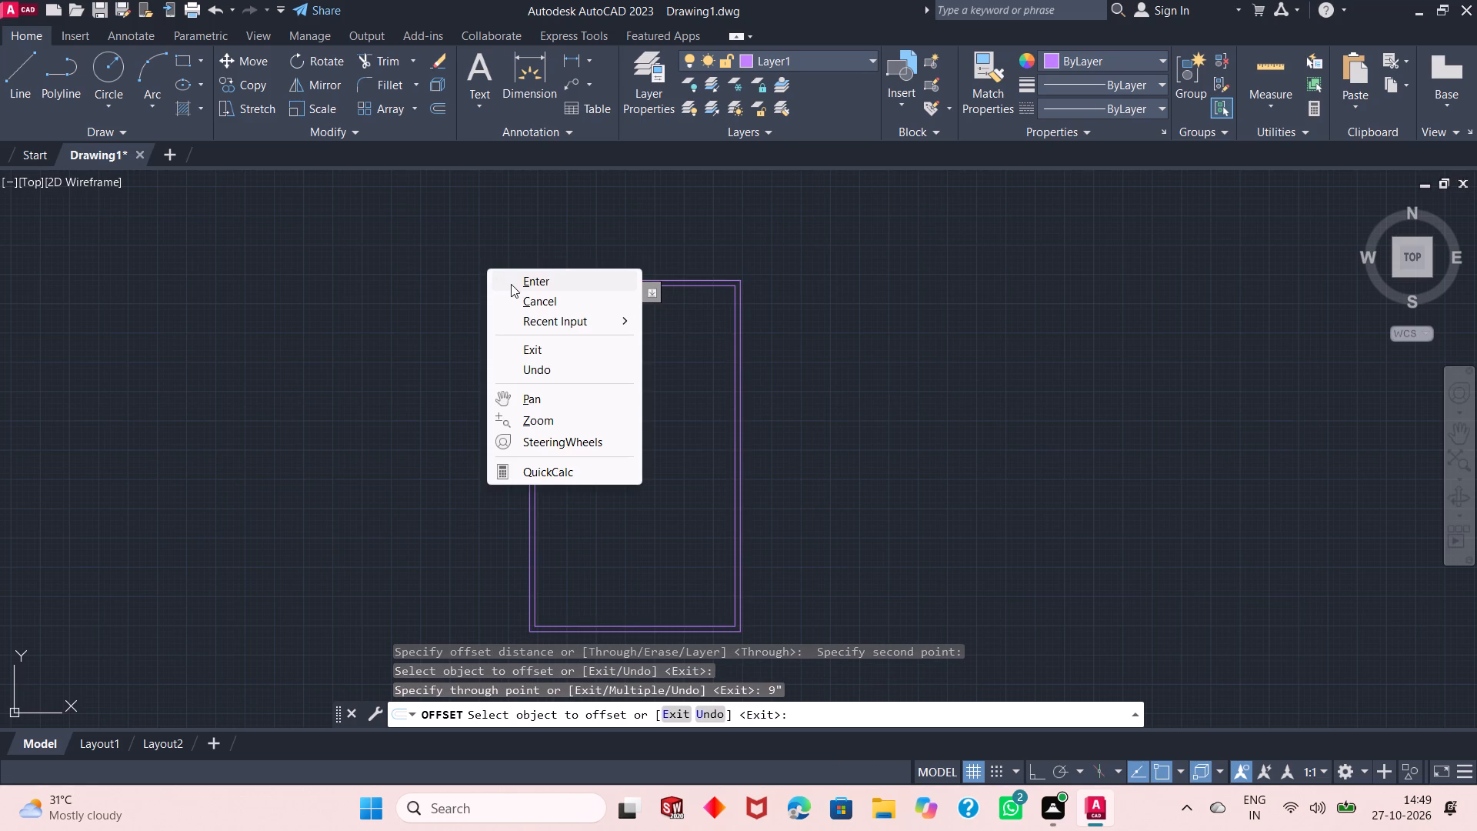
left_click(512, 284)
Explode the inner rectangle into separate lines.
left_click(542, 285)
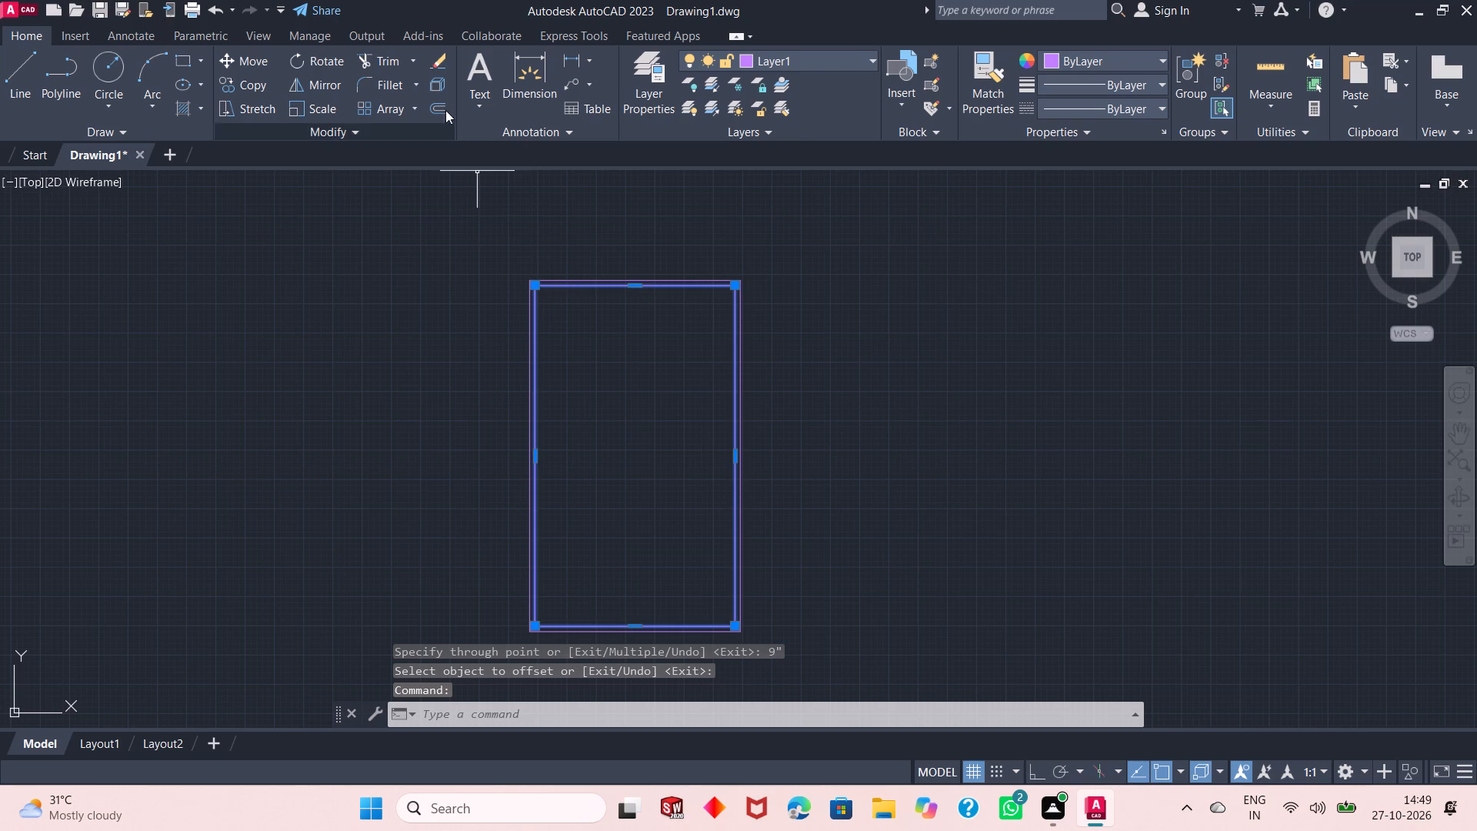
left_click(437, 91)
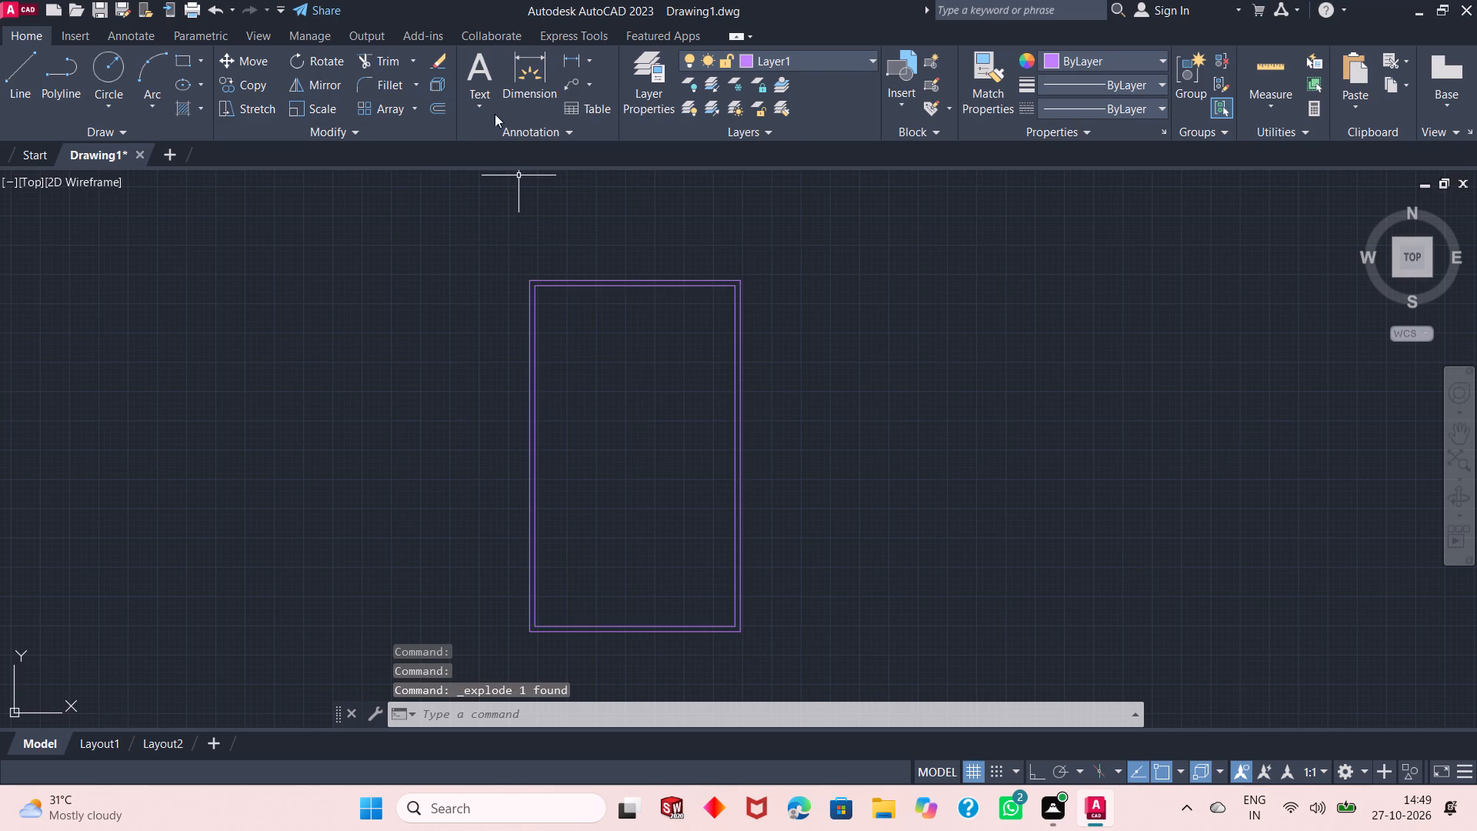
Form a vertical partition by offsetting the inner outline's left line 12'3" to the right with Through, and the new line by 5".
left_click(444, 110)
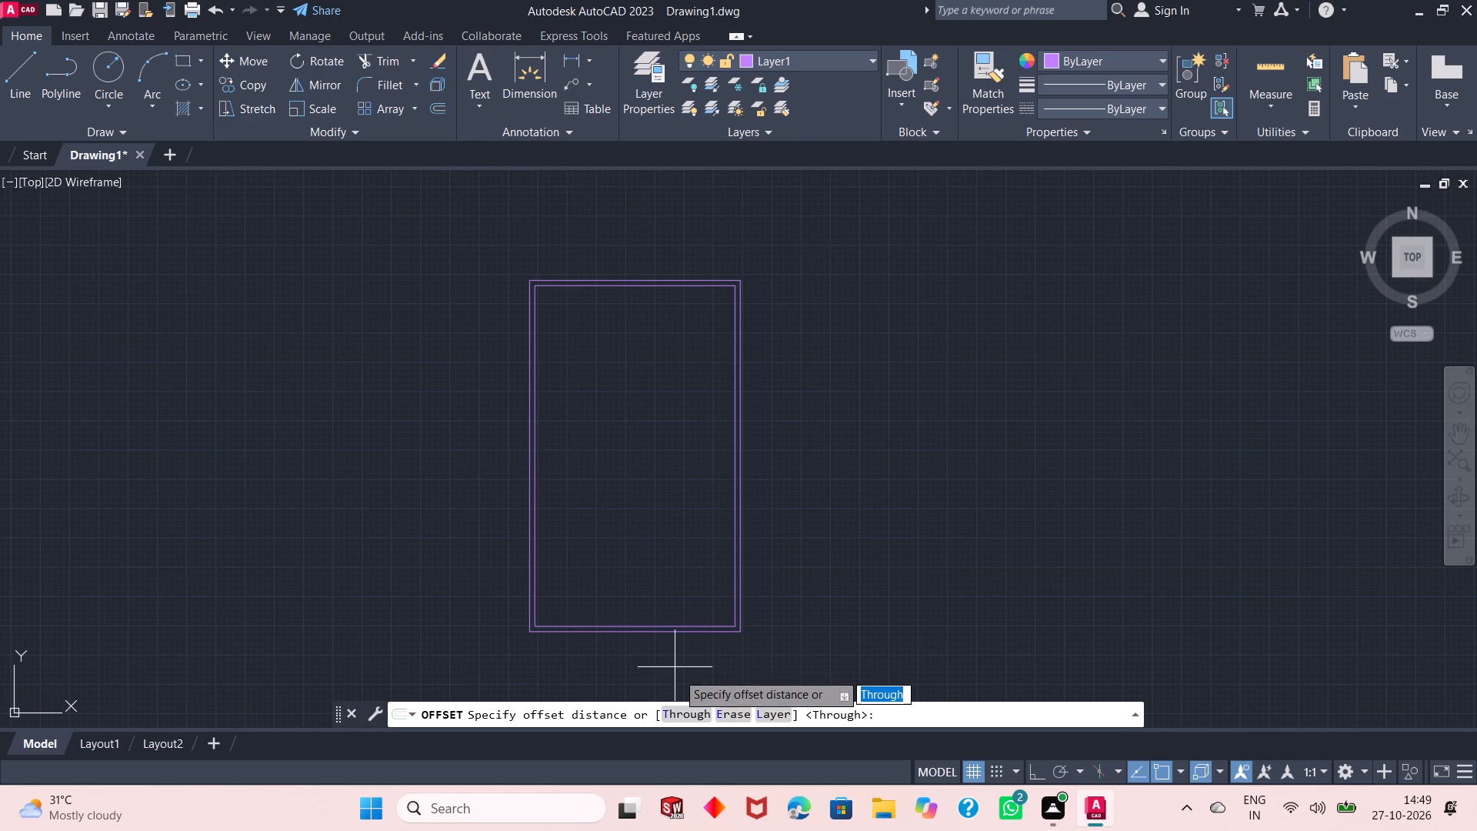
left_click(677, 716)
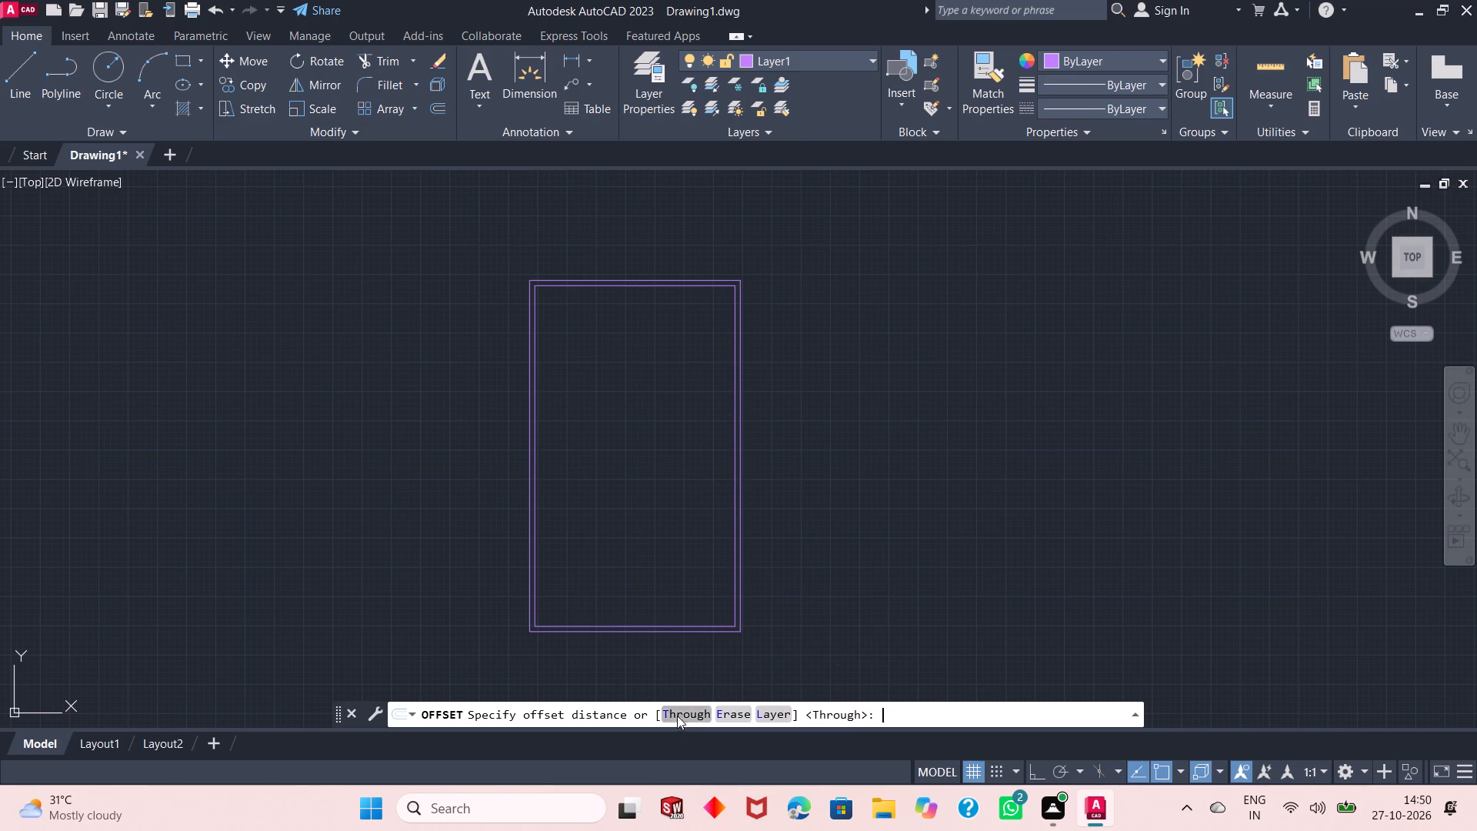
left_click(537, 559)
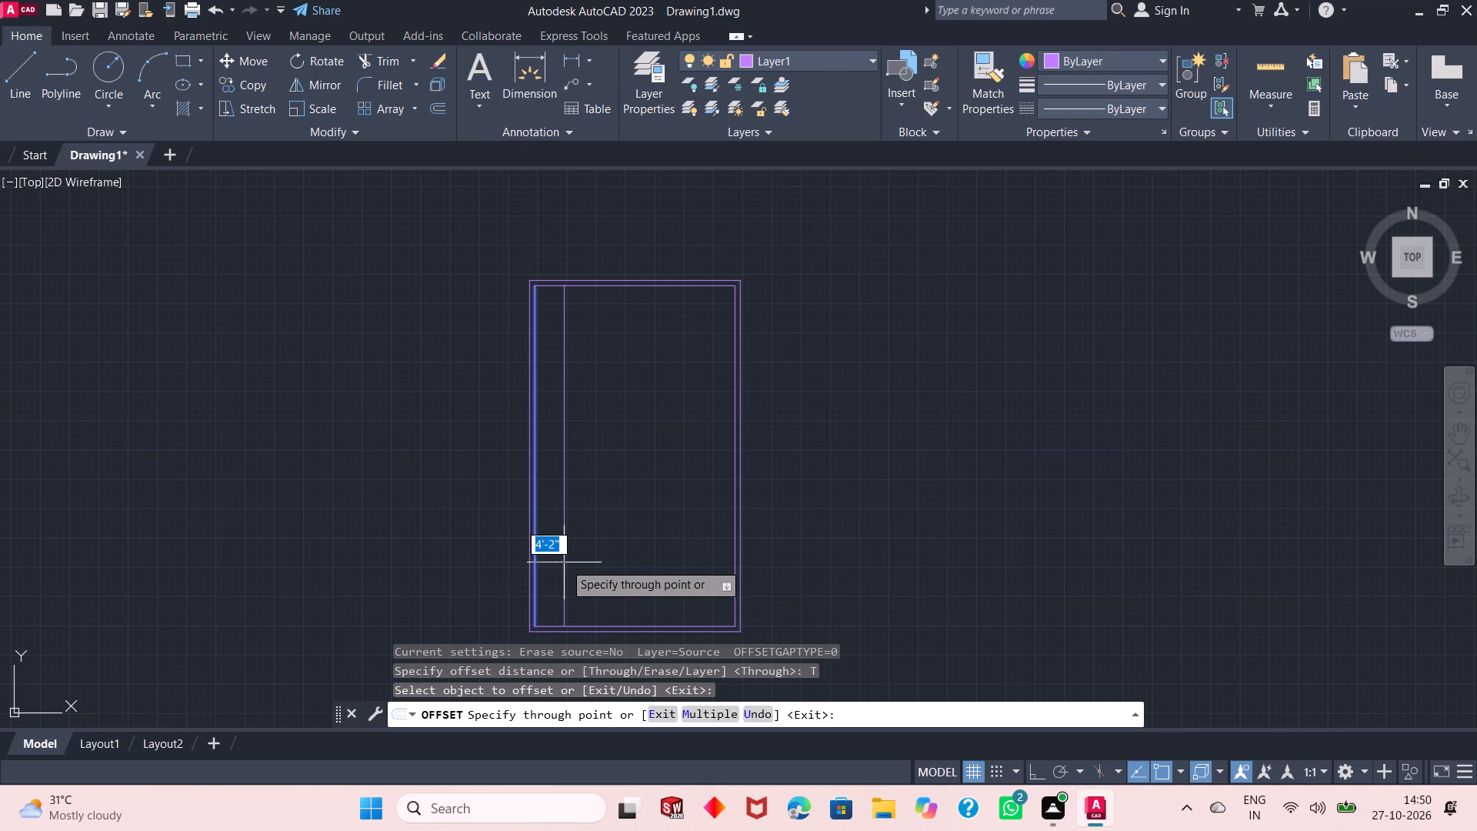
type("12'3\"")
key("Return")
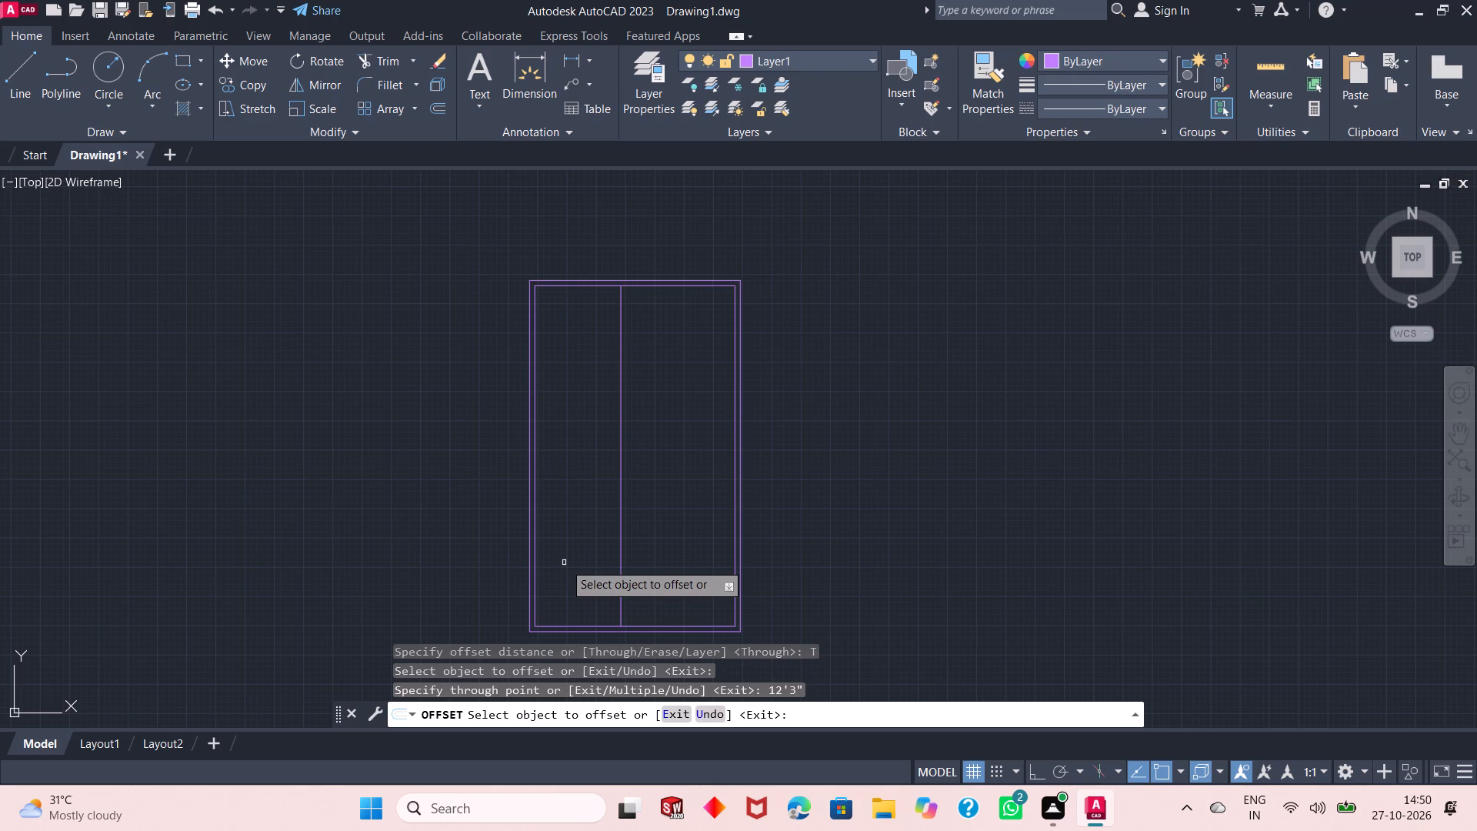
left_click_drag(618, 457, 632, 467)
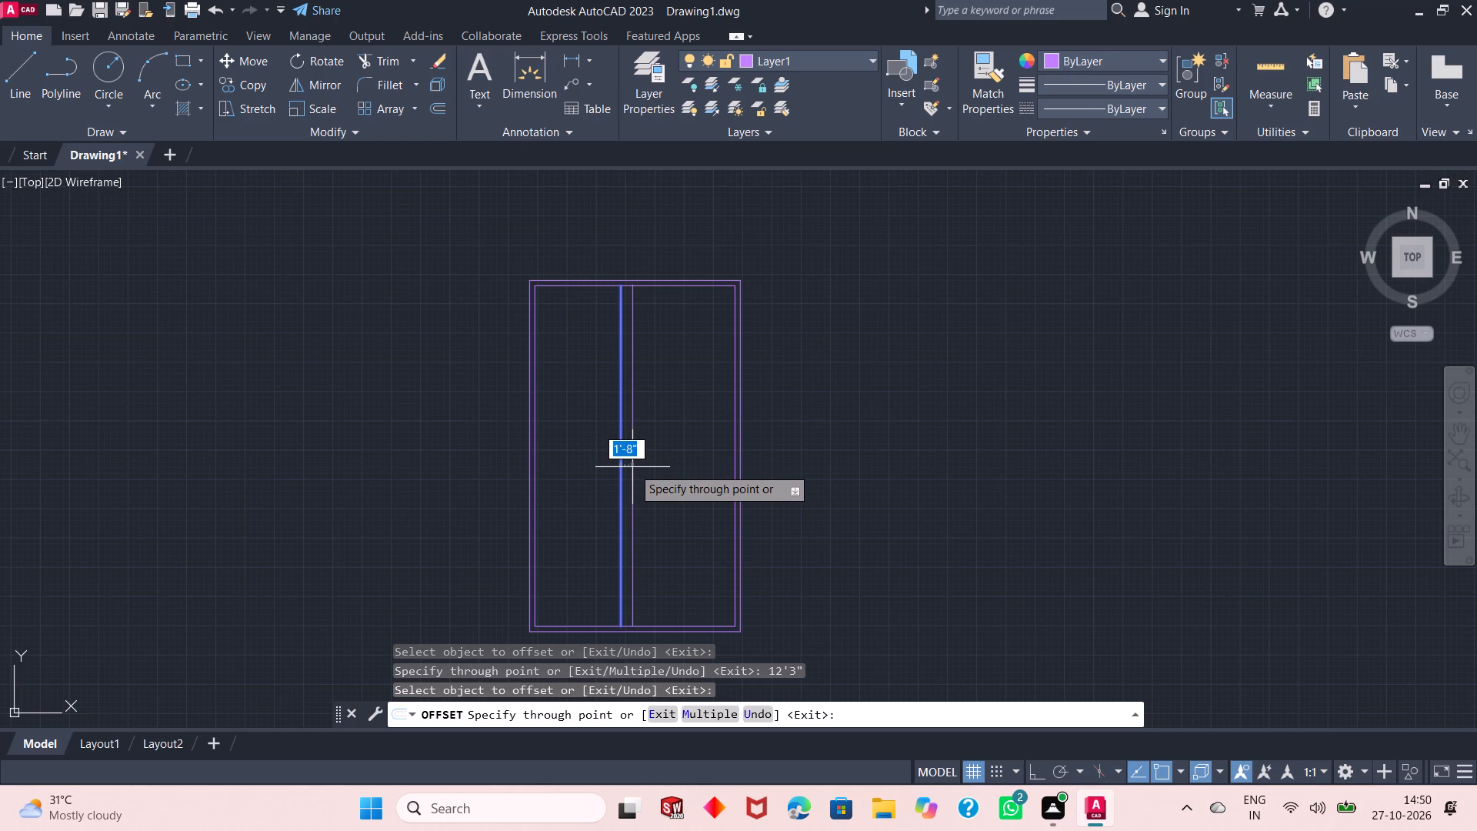
type("5\"")
key("Return")
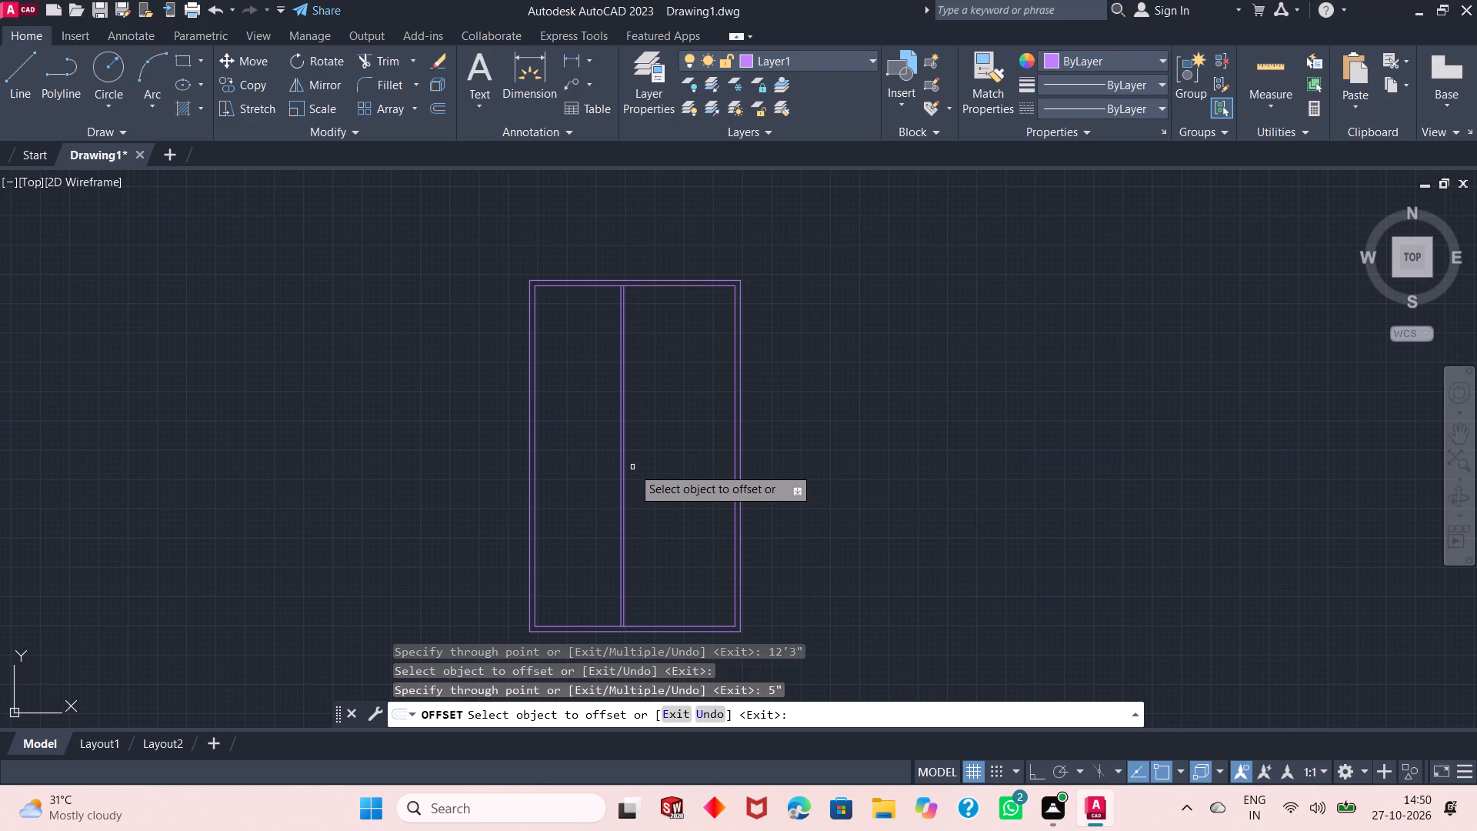
Form a second vertical partition by offsetting the first partition's right line 4'7" to the right, and the new line by 5".
left_click(625, 459)
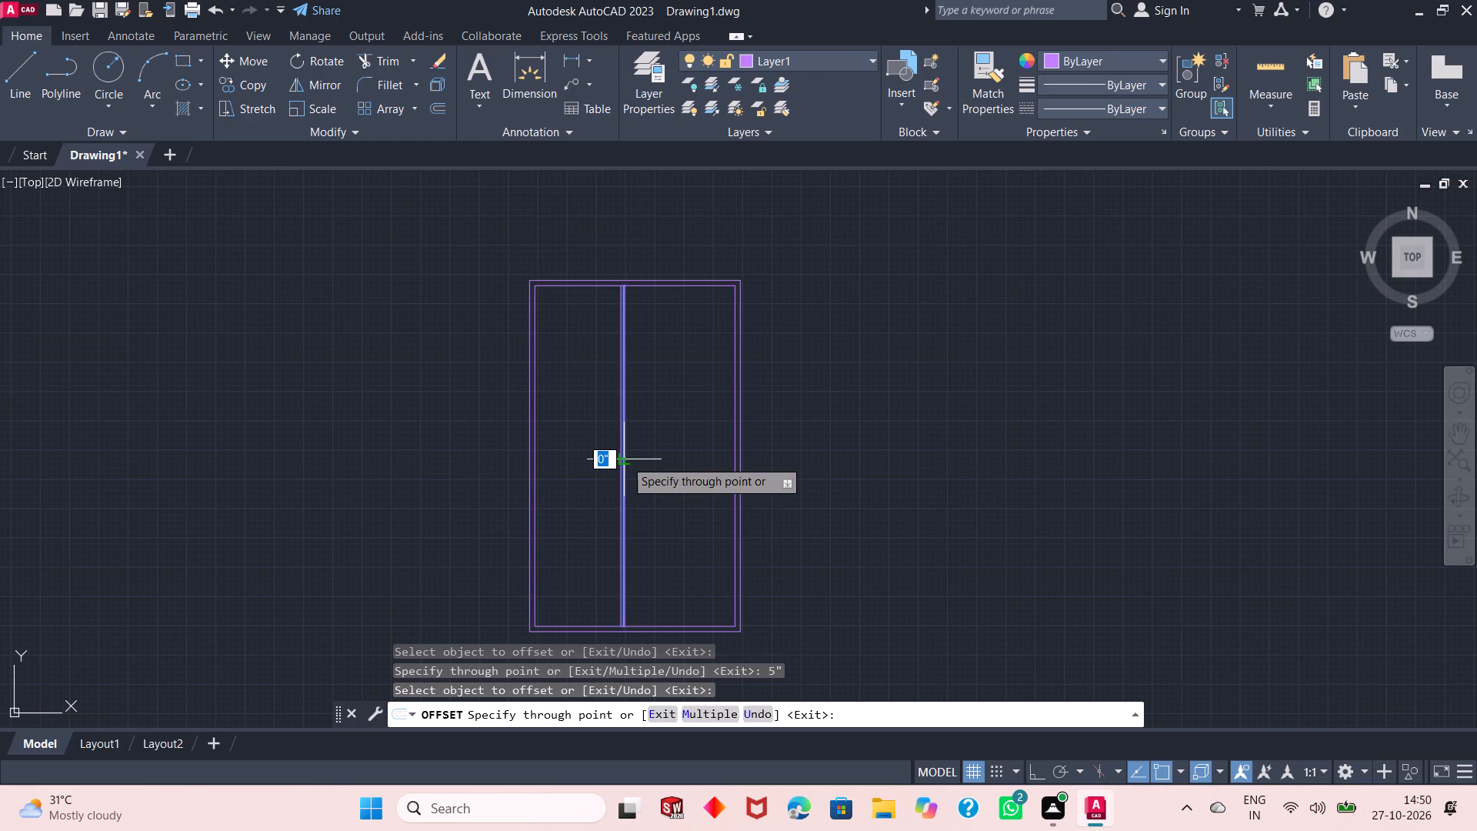
type("4'7\"")
key("Return")
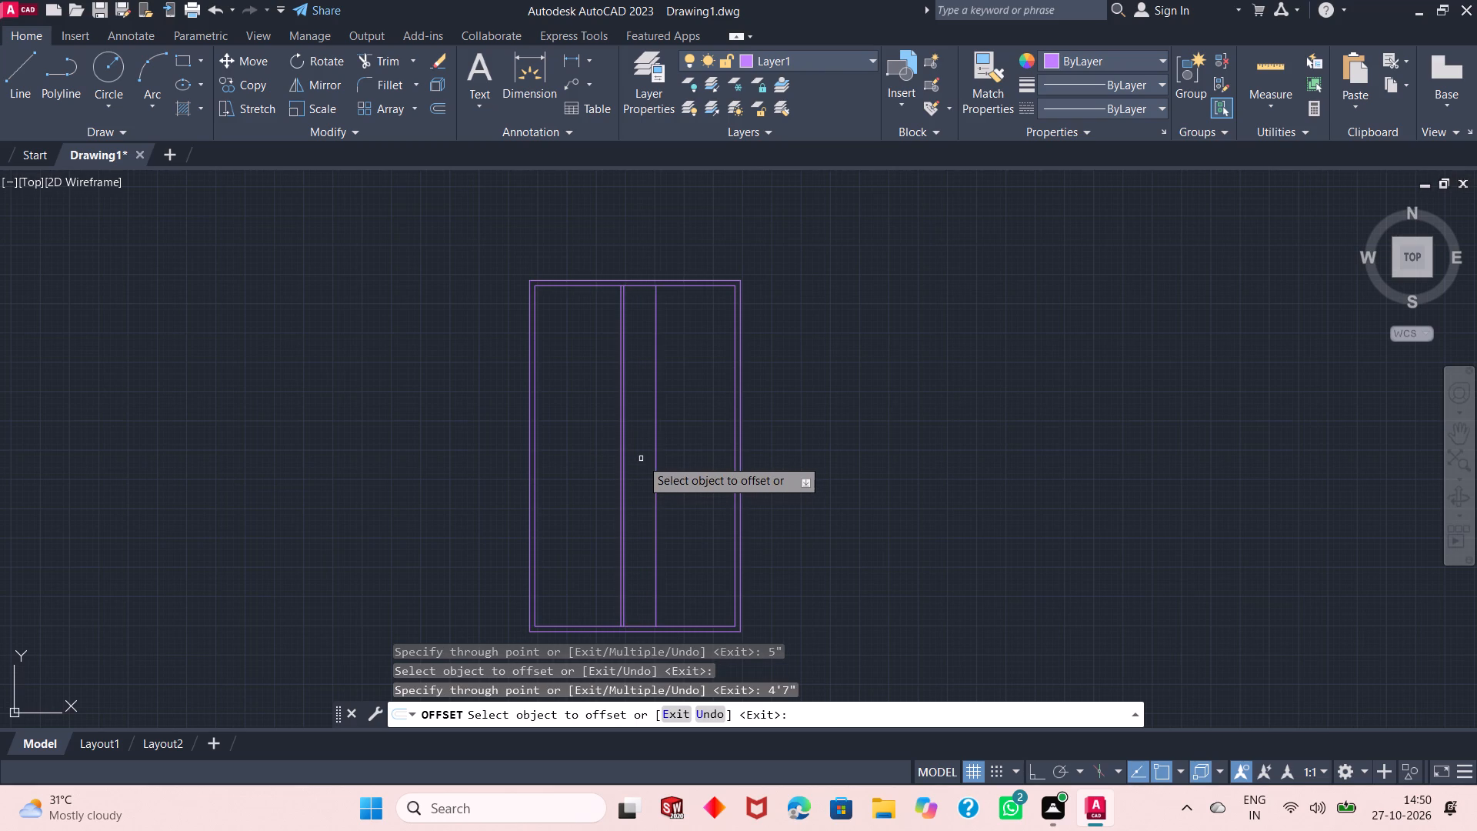
left_click_drag(654, 439, 661, 444)
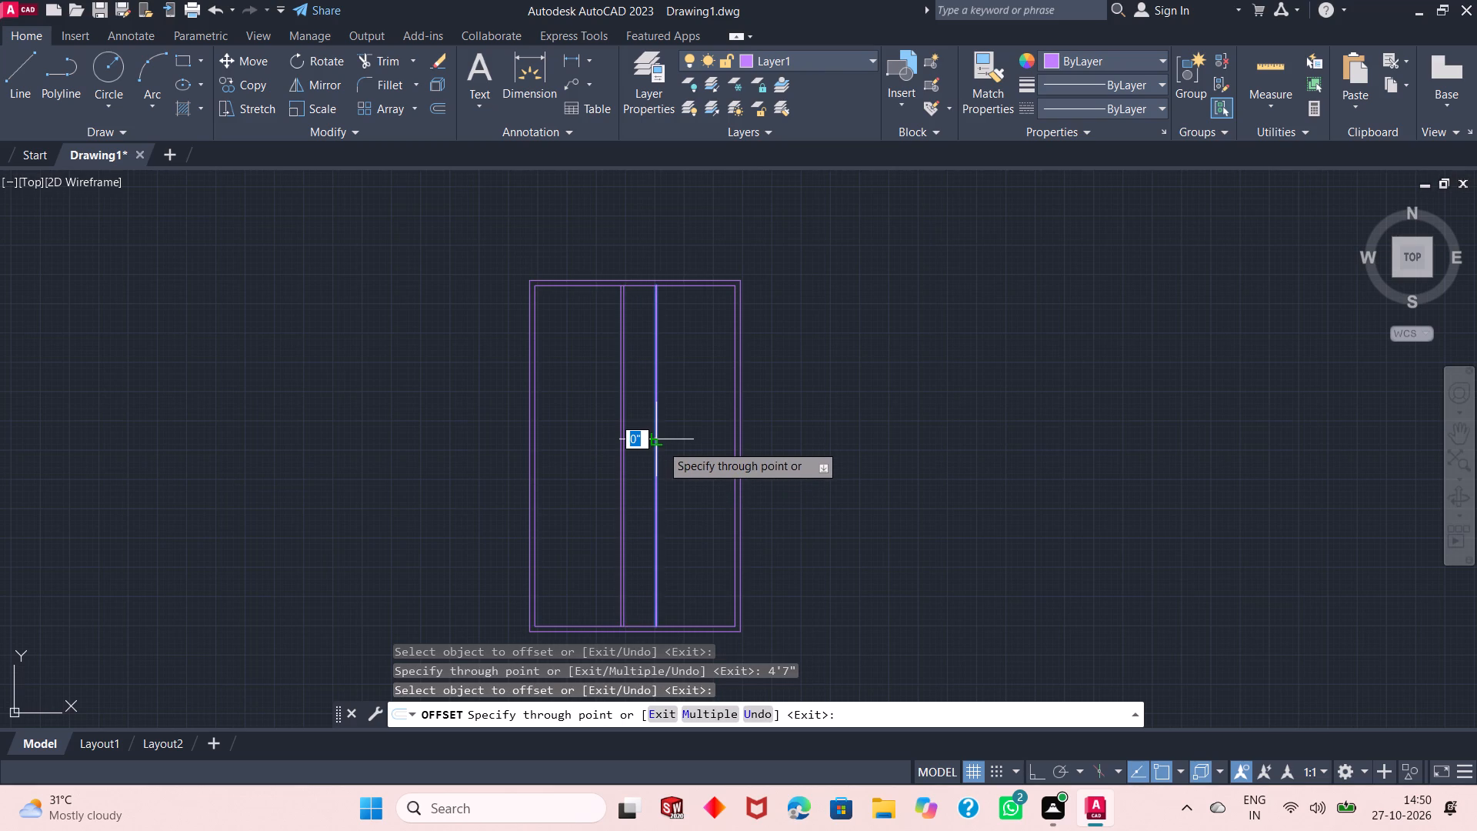
left_click_drag(661, 444, 666, 450)
type("5\"")
key("Return")
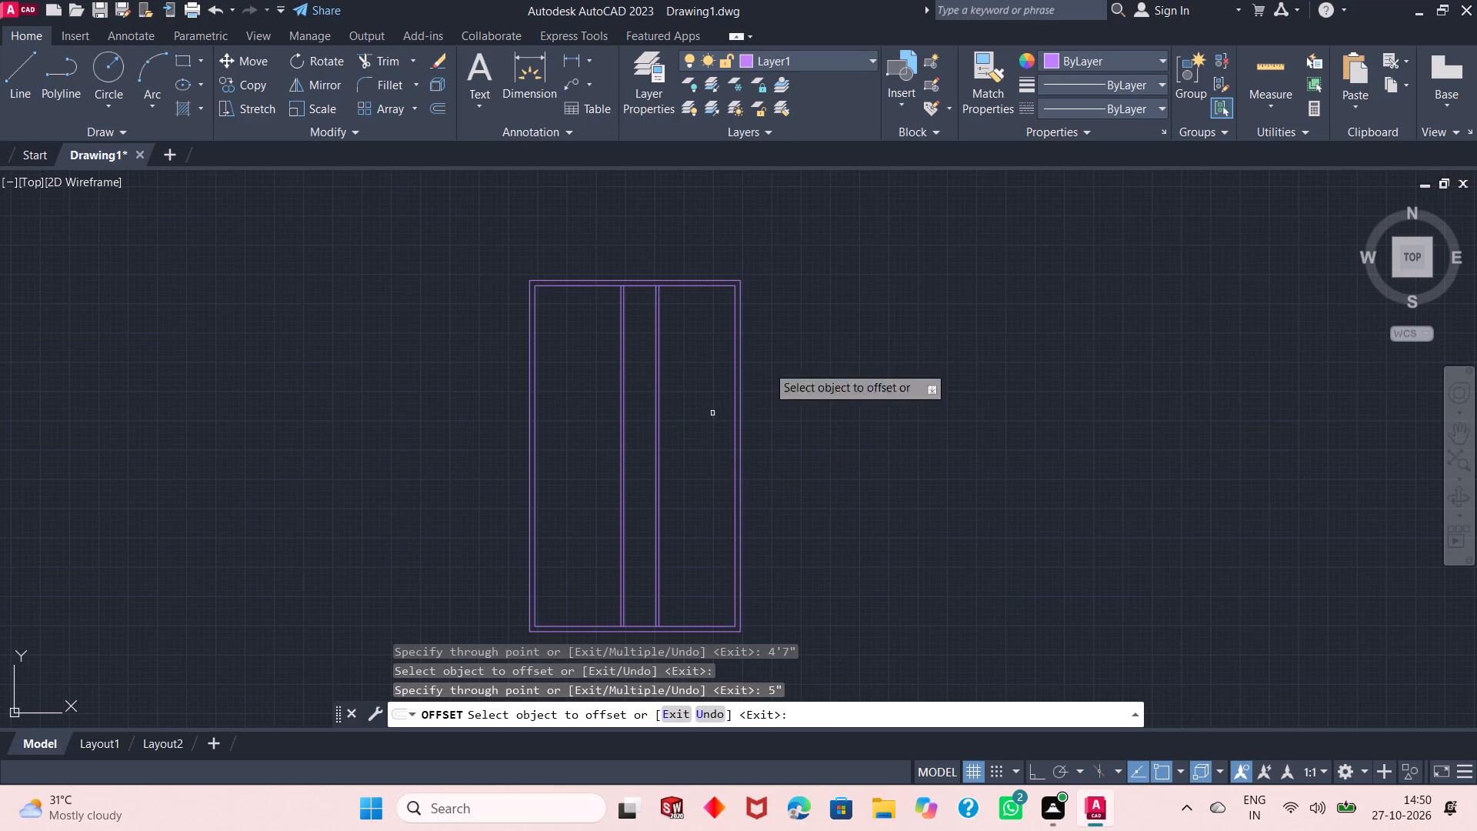
Quick-measure the space between the inner left wall line and the first vertical partition.
left_click(1276, 73)
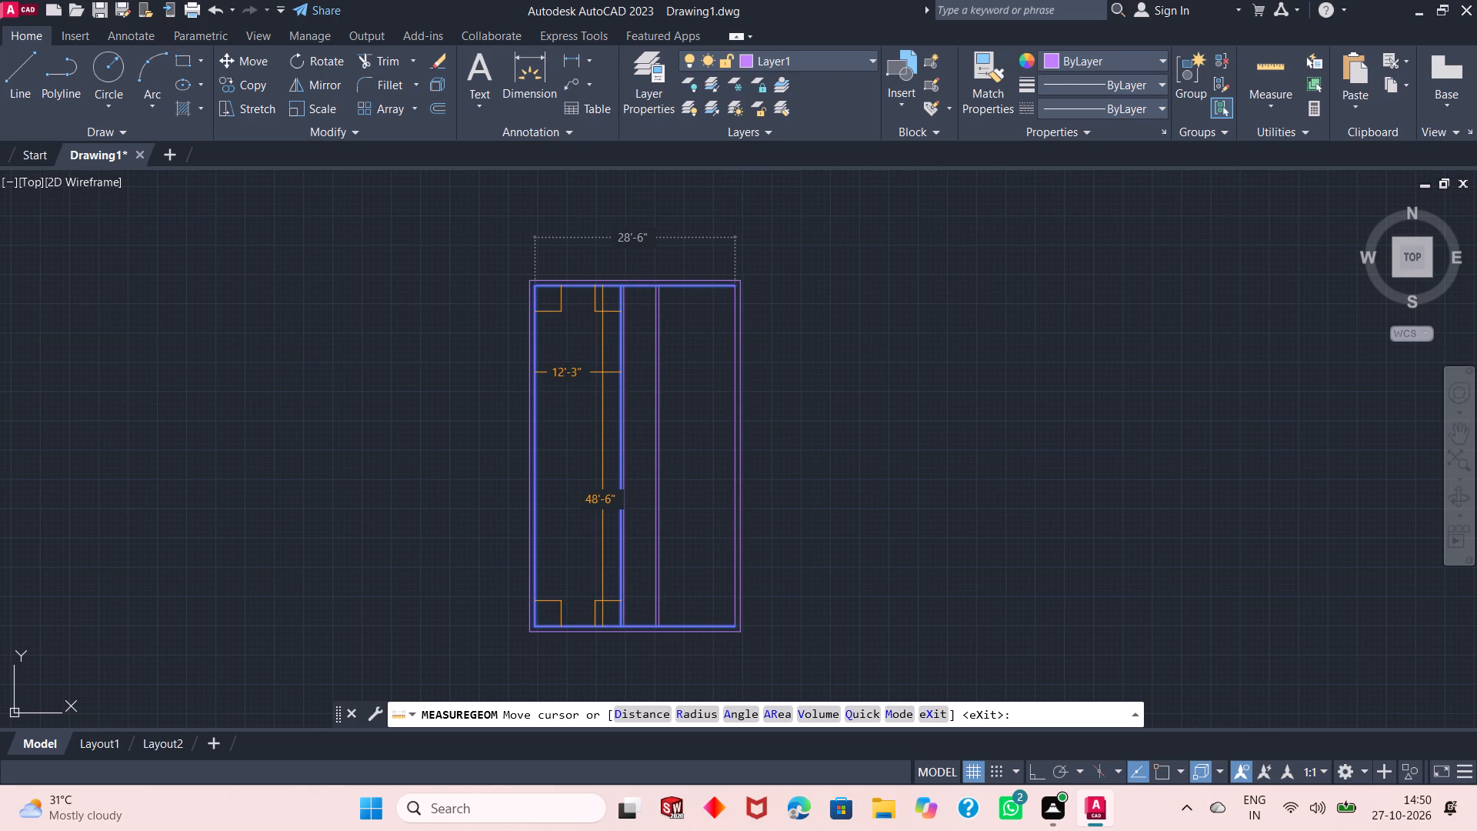
key("Escape")
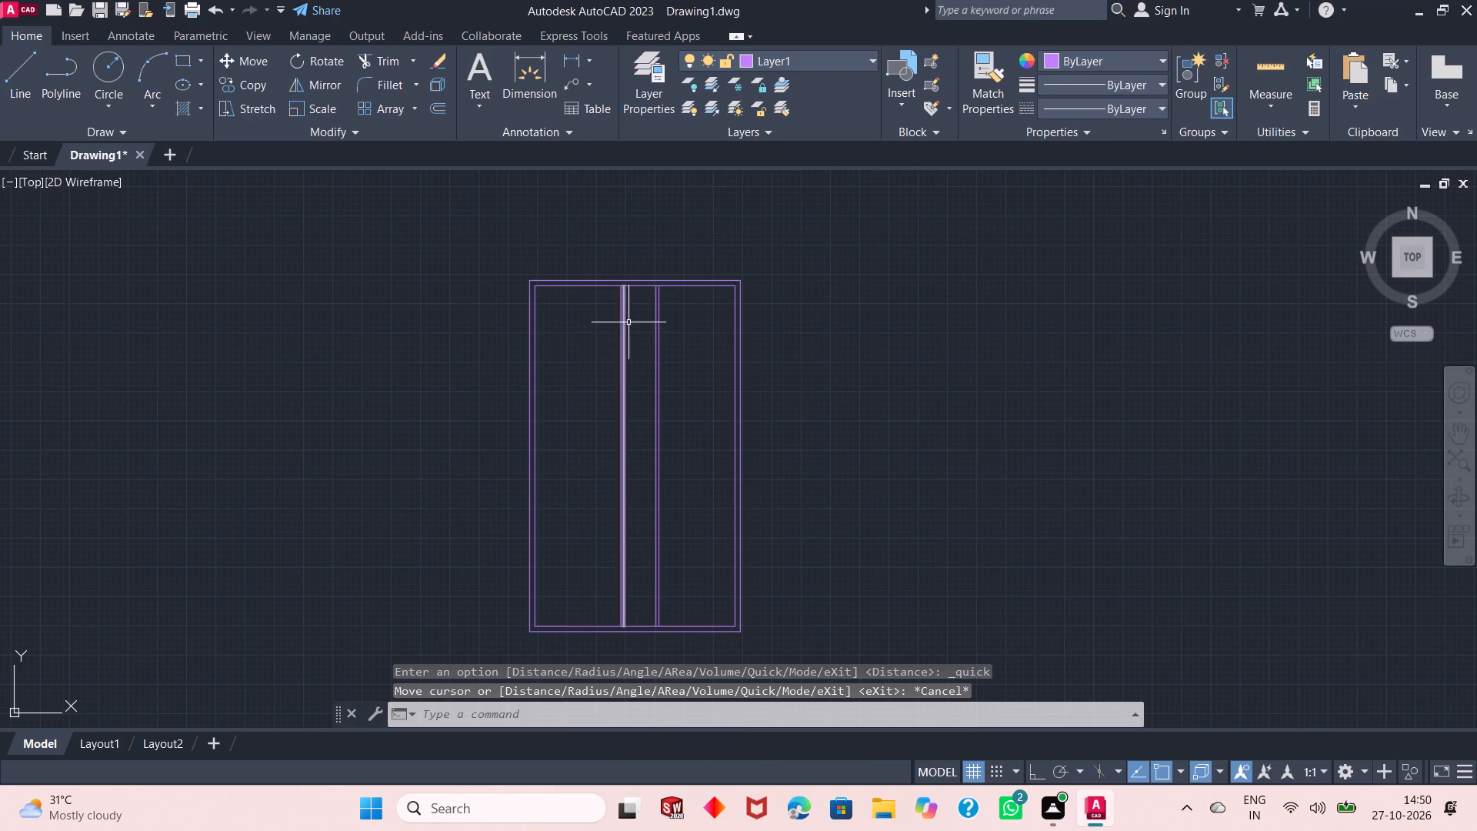
Form a horizontal partition by offsetting the inner outline's top line 5'10" downward with Through, and the new line by 5".
scroll(650, 289, "up", 1, "ctrl")
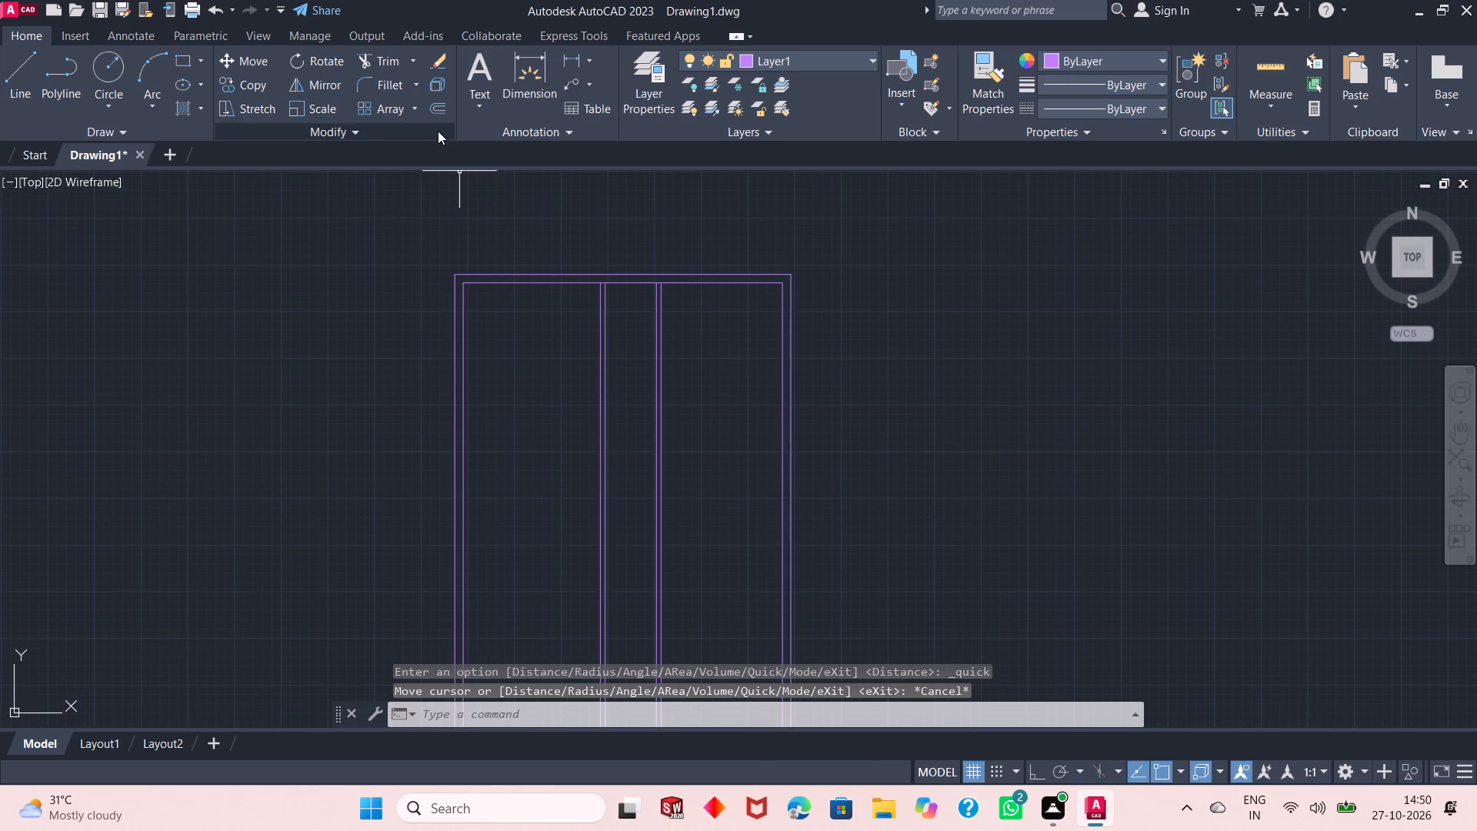
left_click(438, 112)
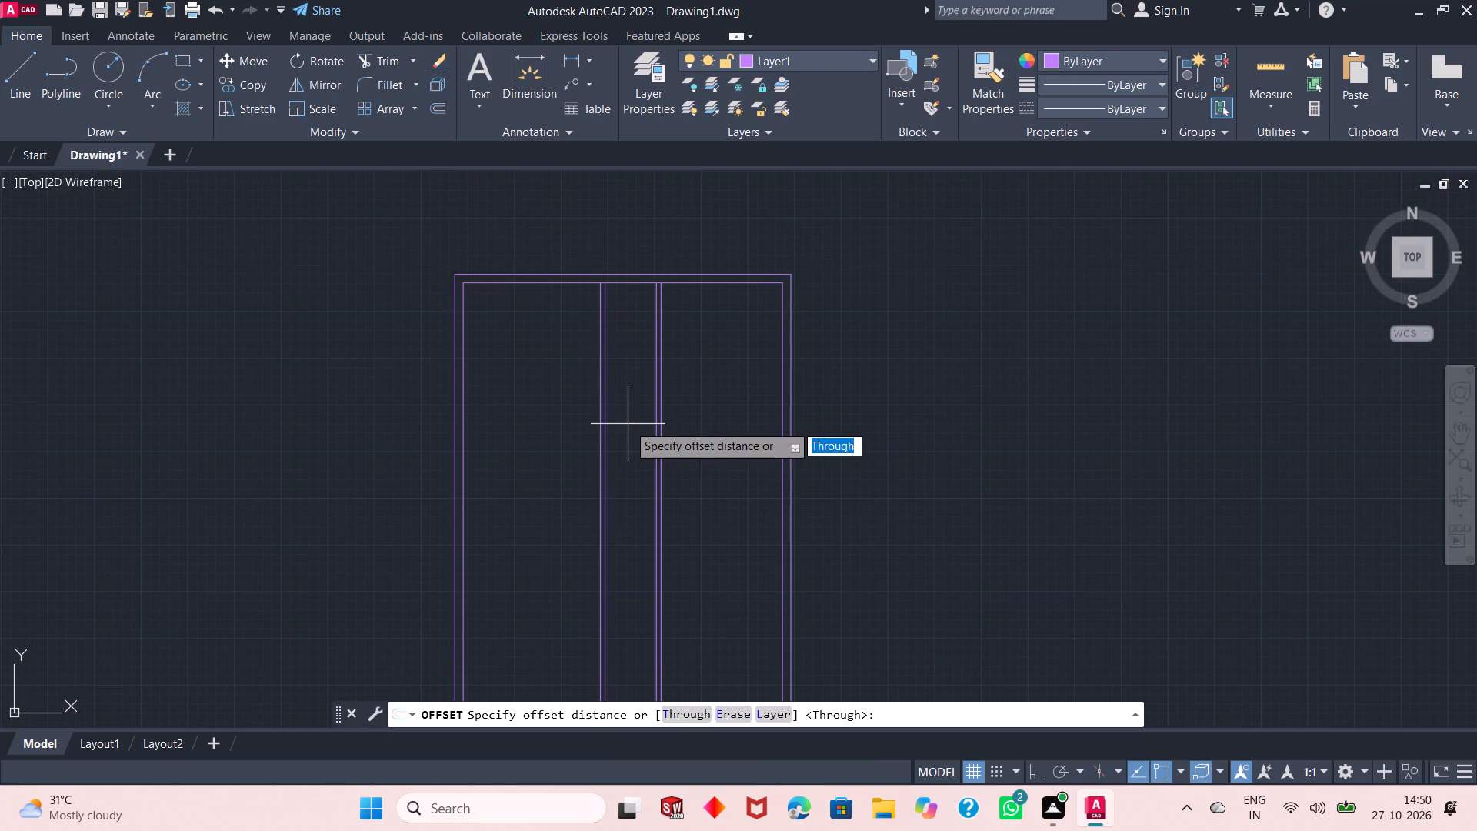
left_click(698, 712)
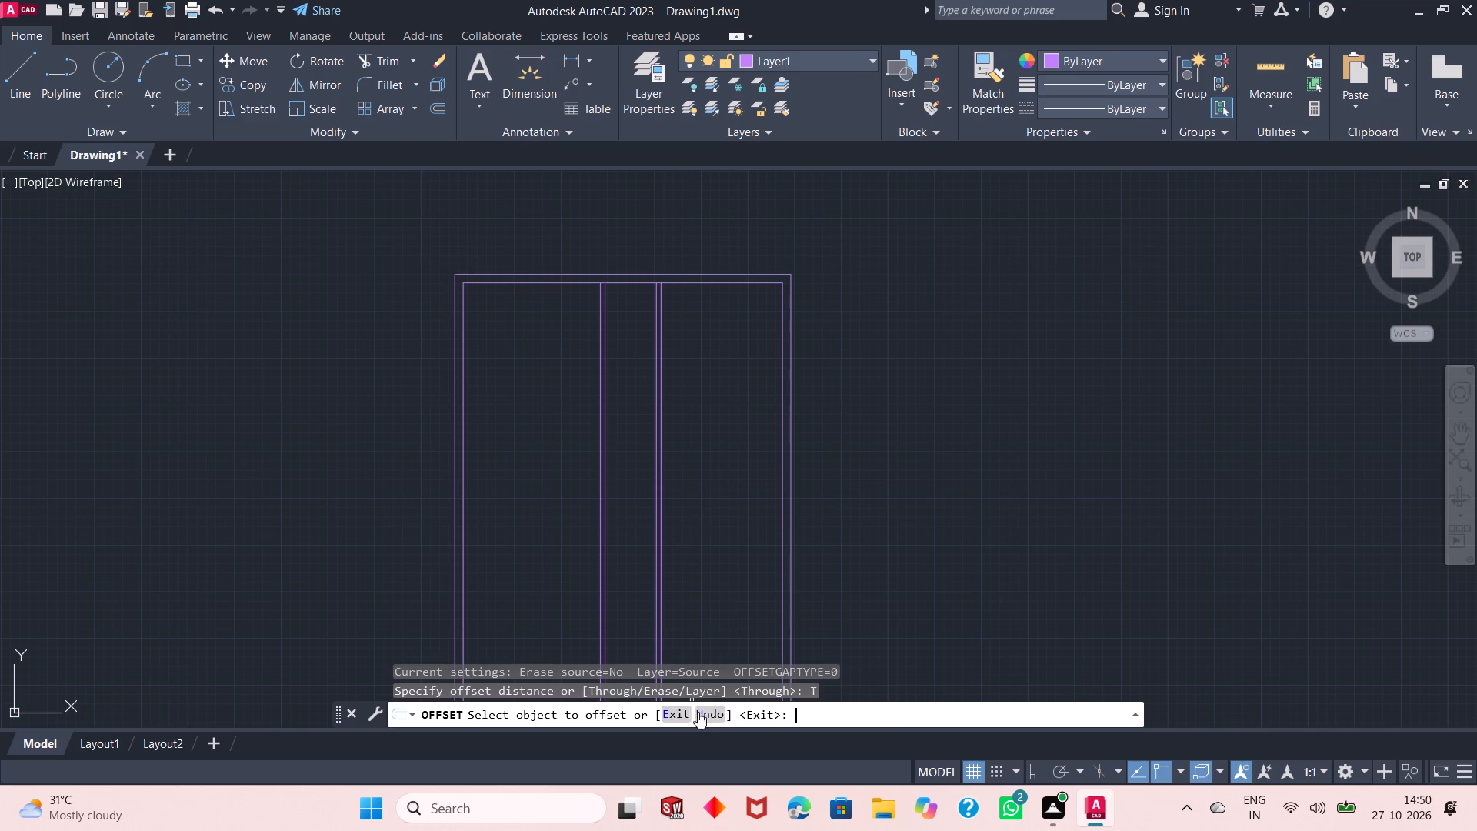
left_click(679, 284)
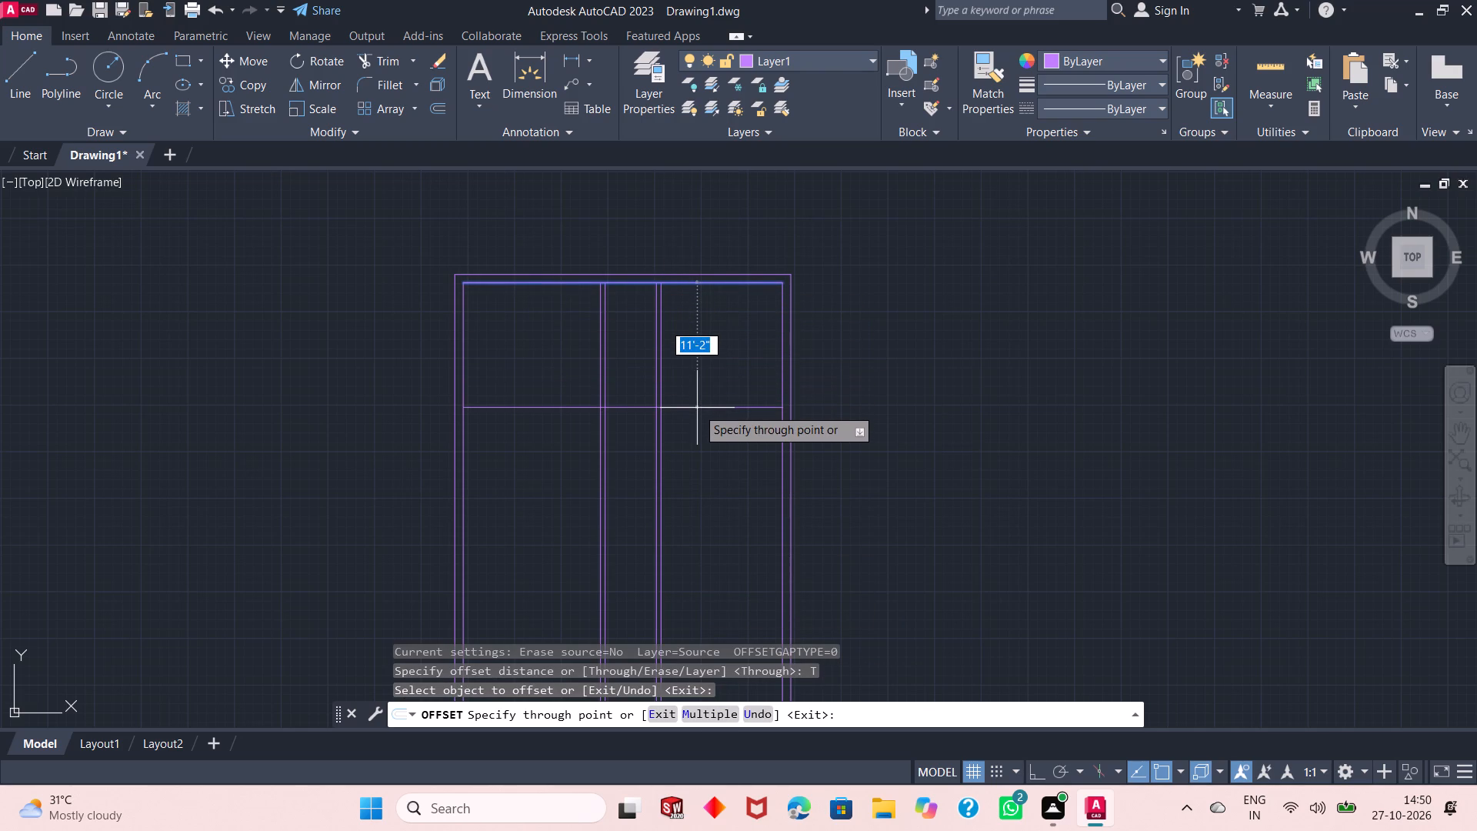
type("5'10")
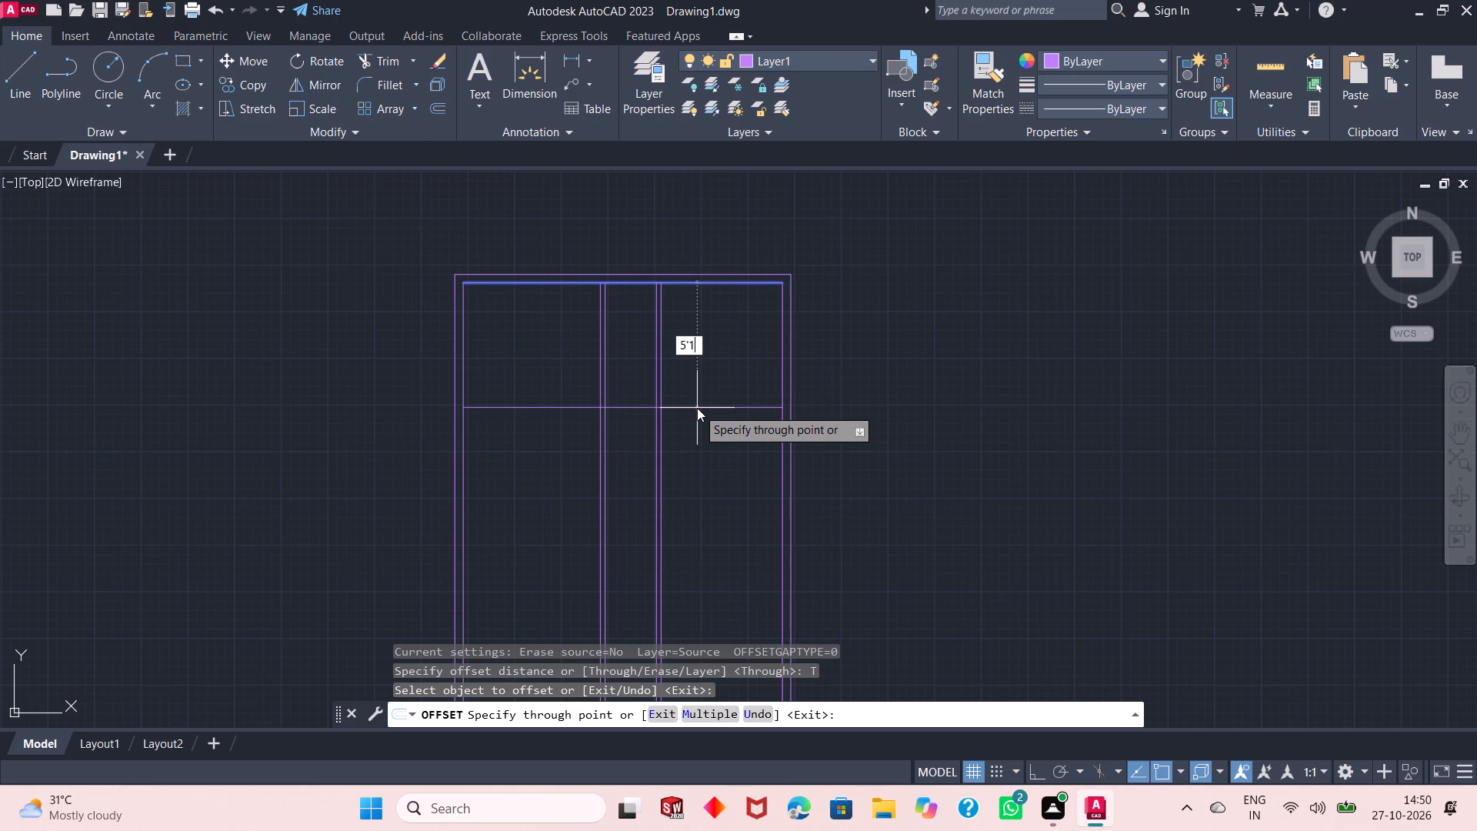
key("shift+quotedbl")
key("Return")
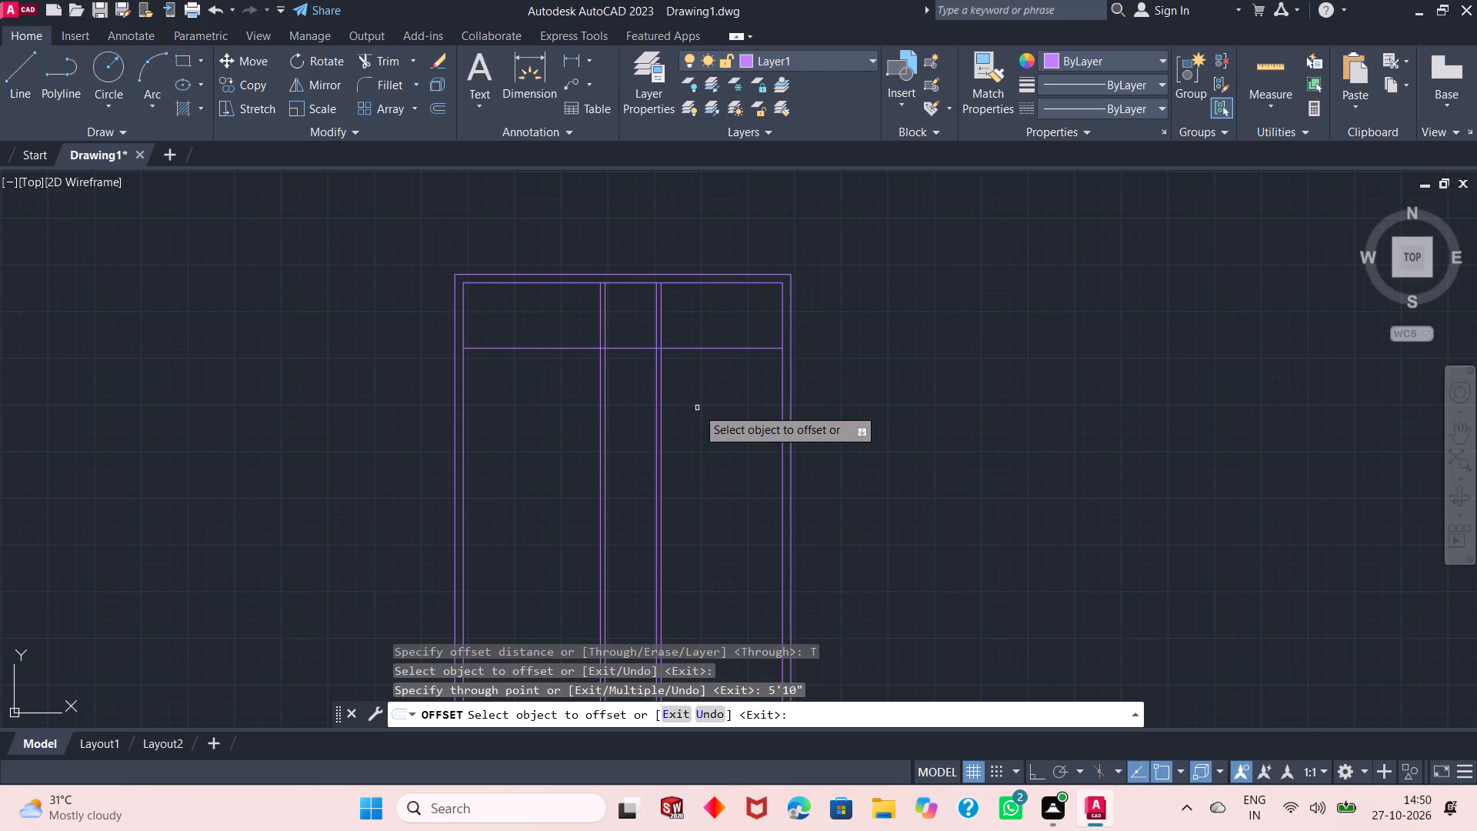
left_click(674, 349)
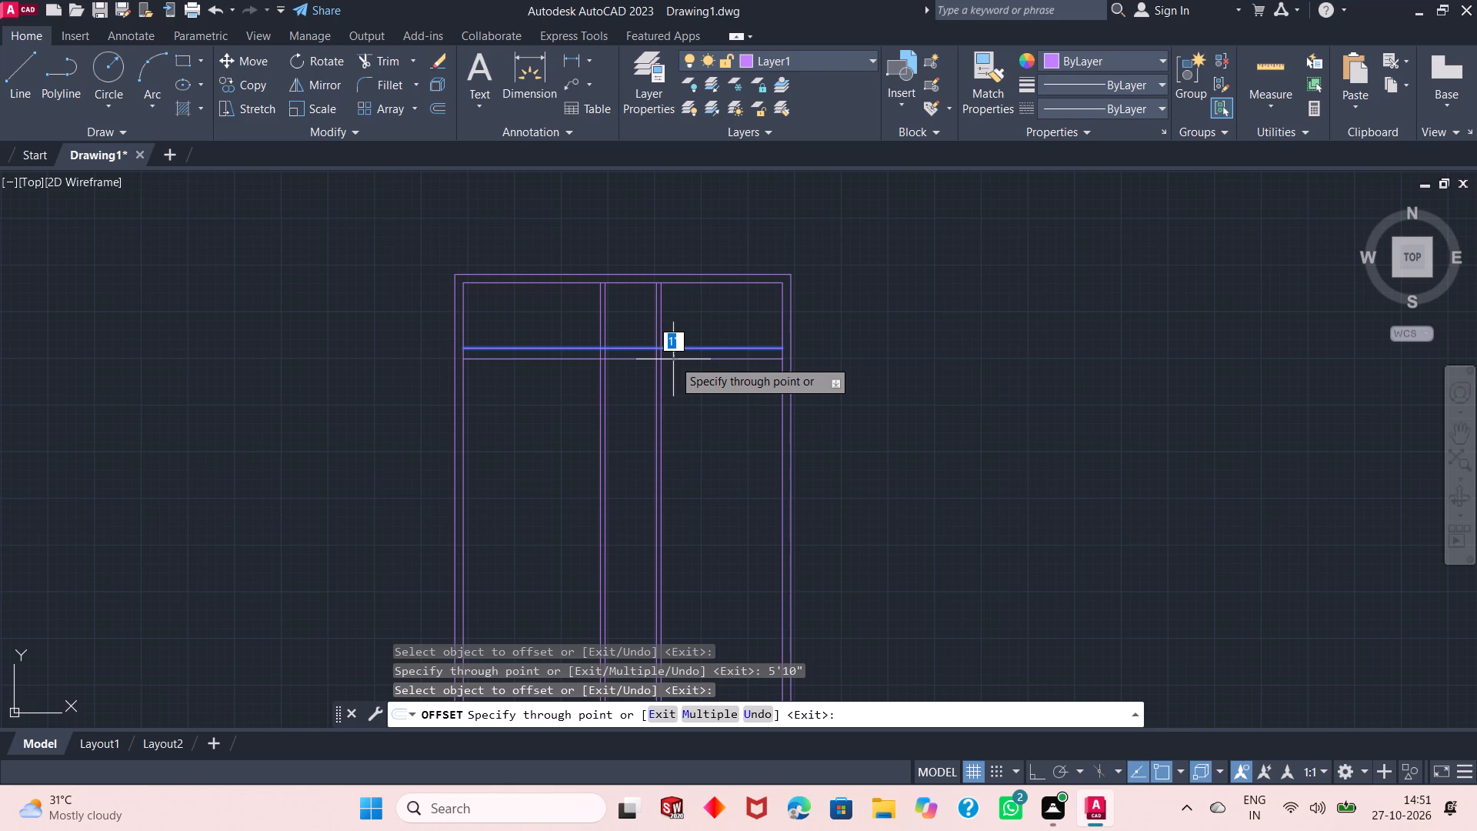
type("5\"")
key("Return")
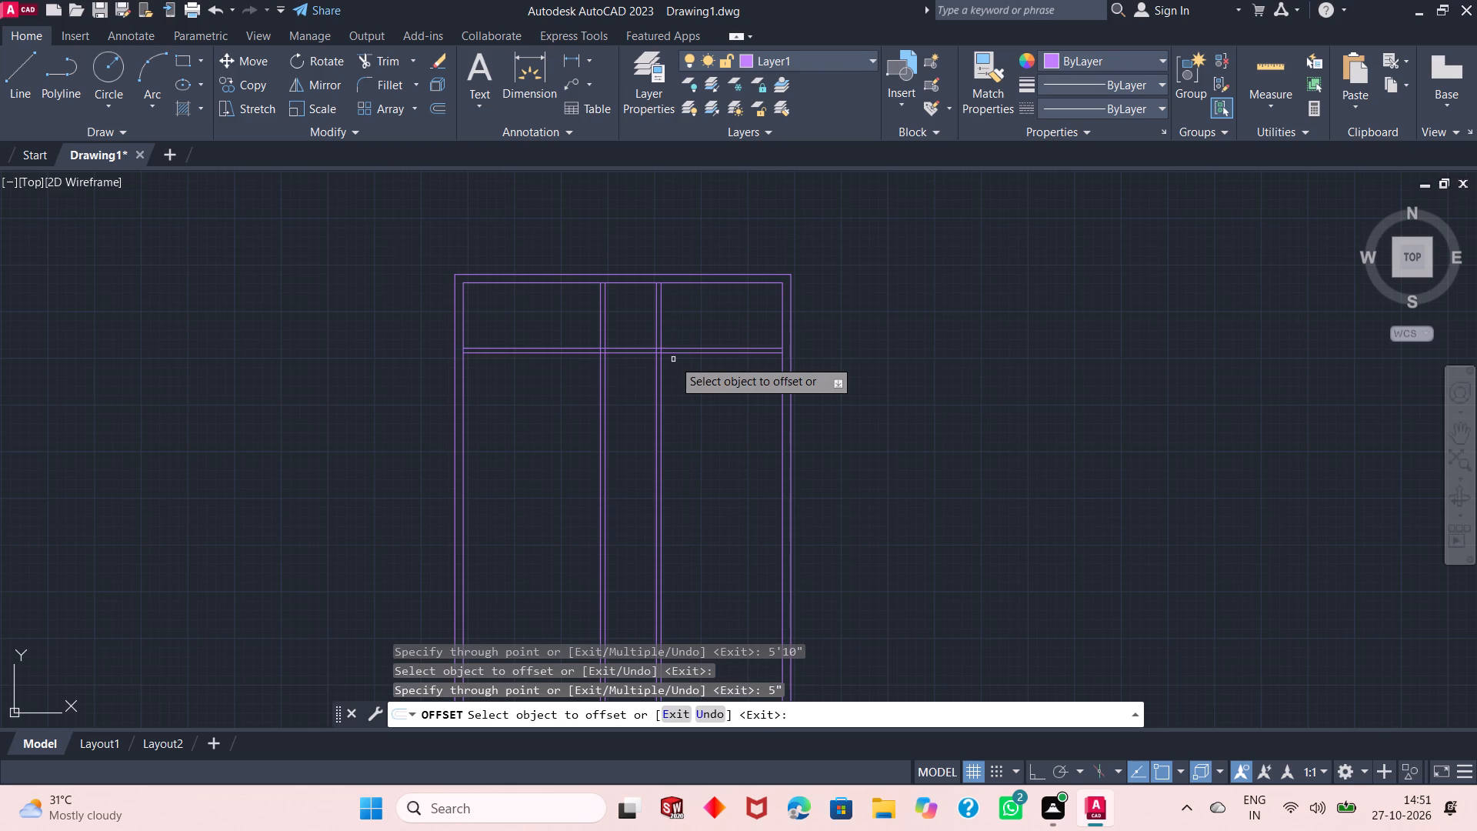
Offset the inner outline's top line 12'6" downward as another horizontal partition line.
left_click(683, 282)
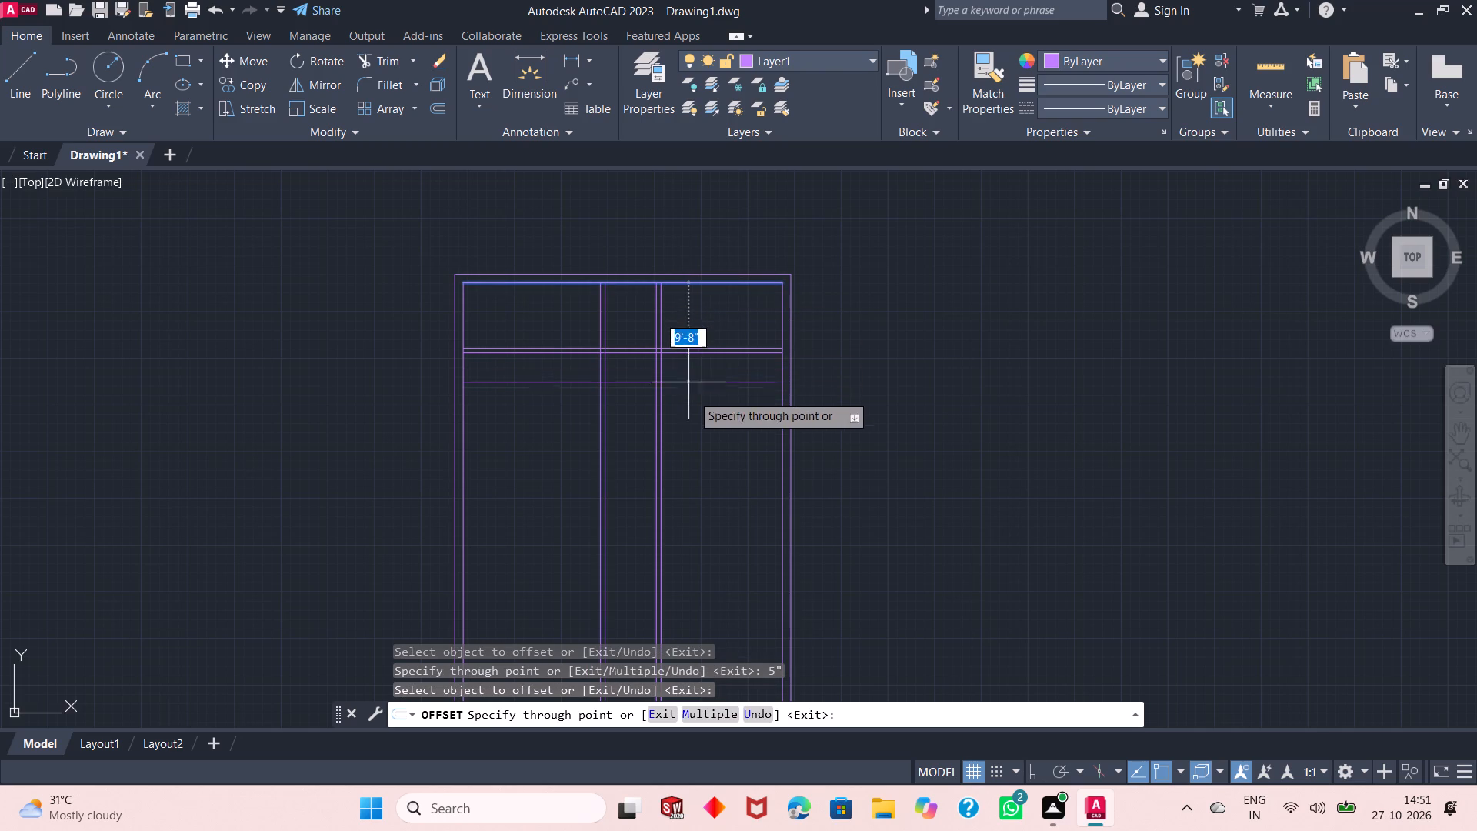
type("12'6\"")
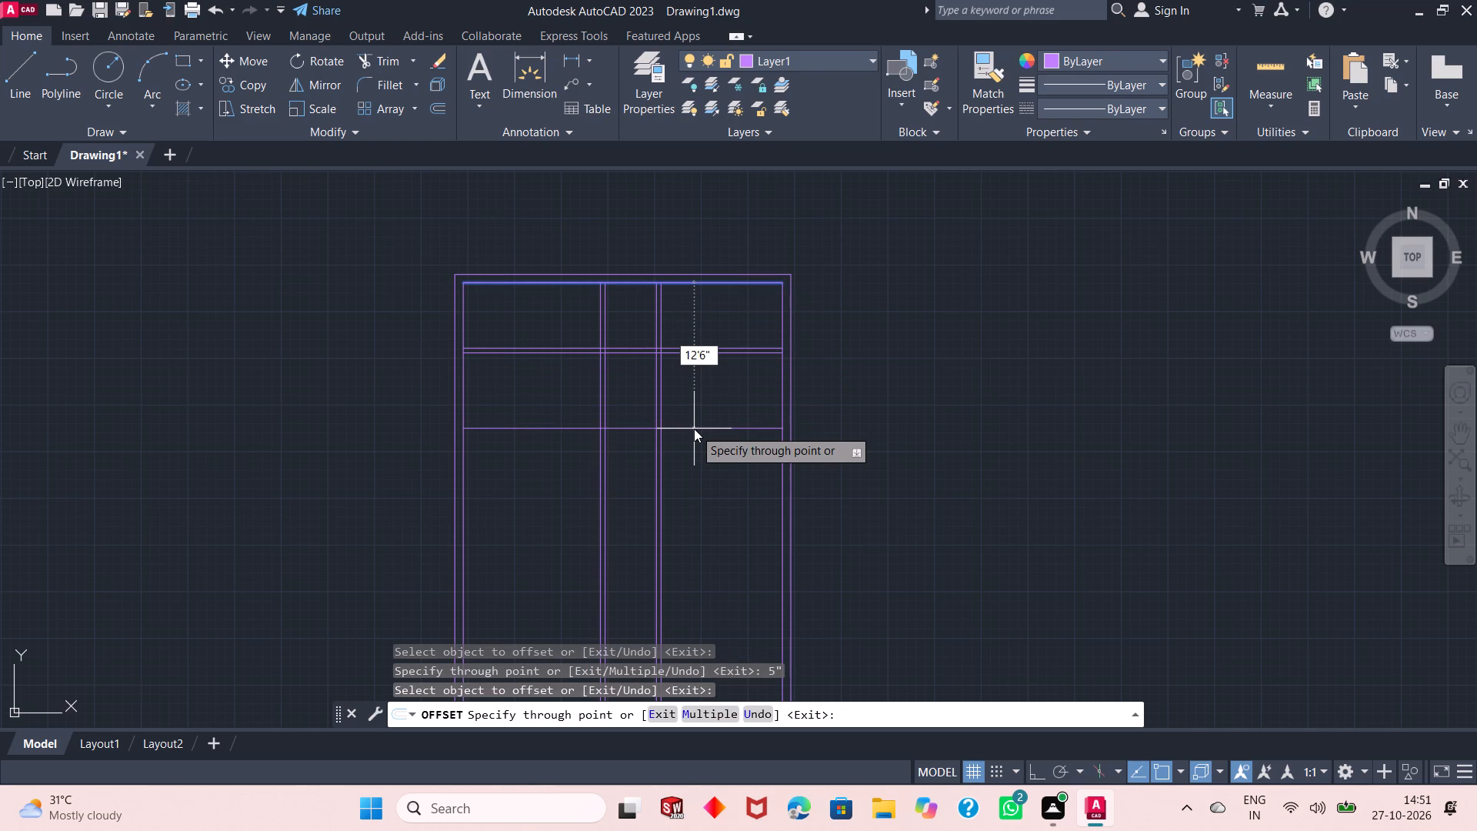
key("Return")
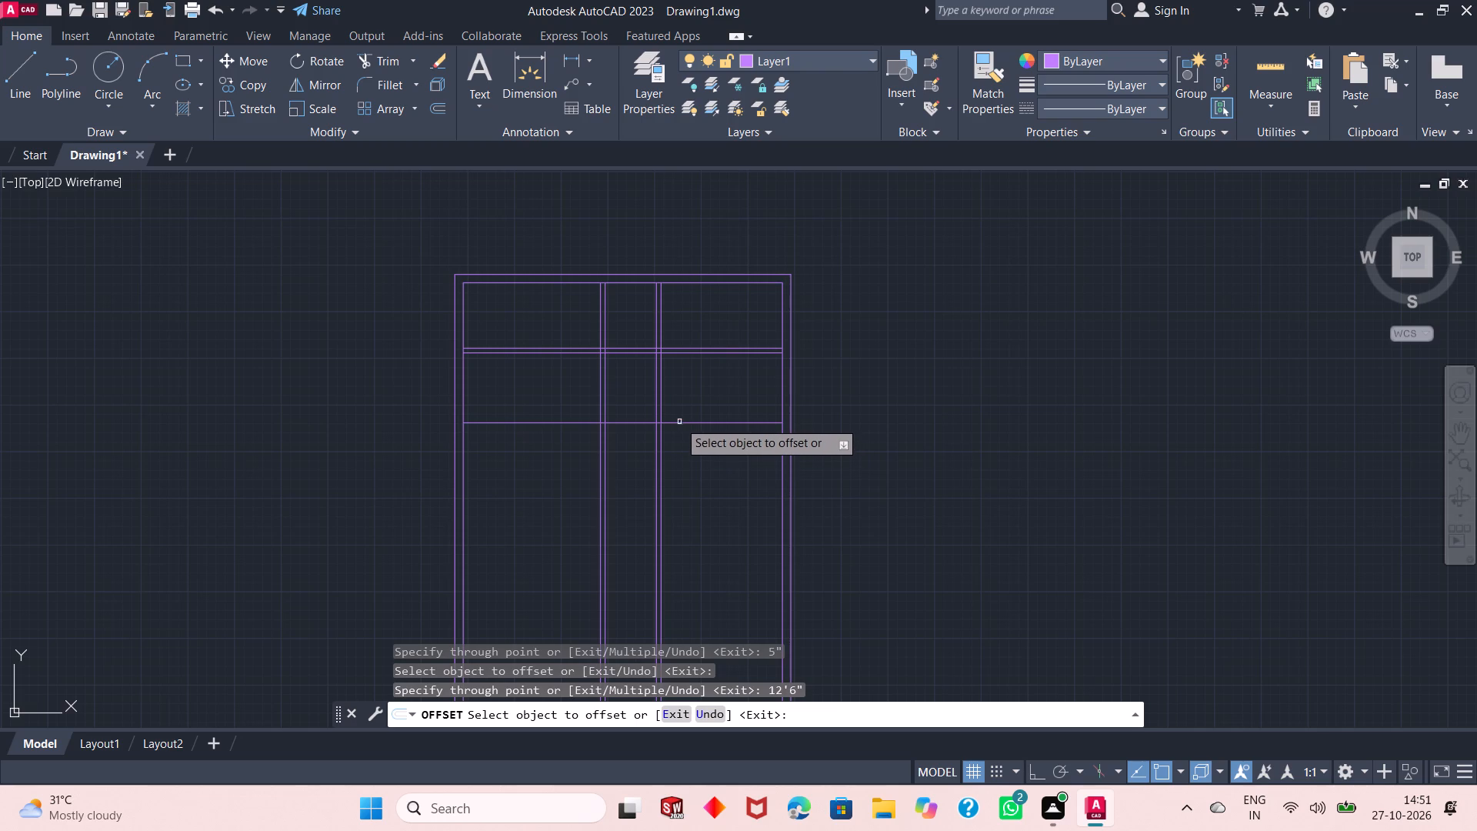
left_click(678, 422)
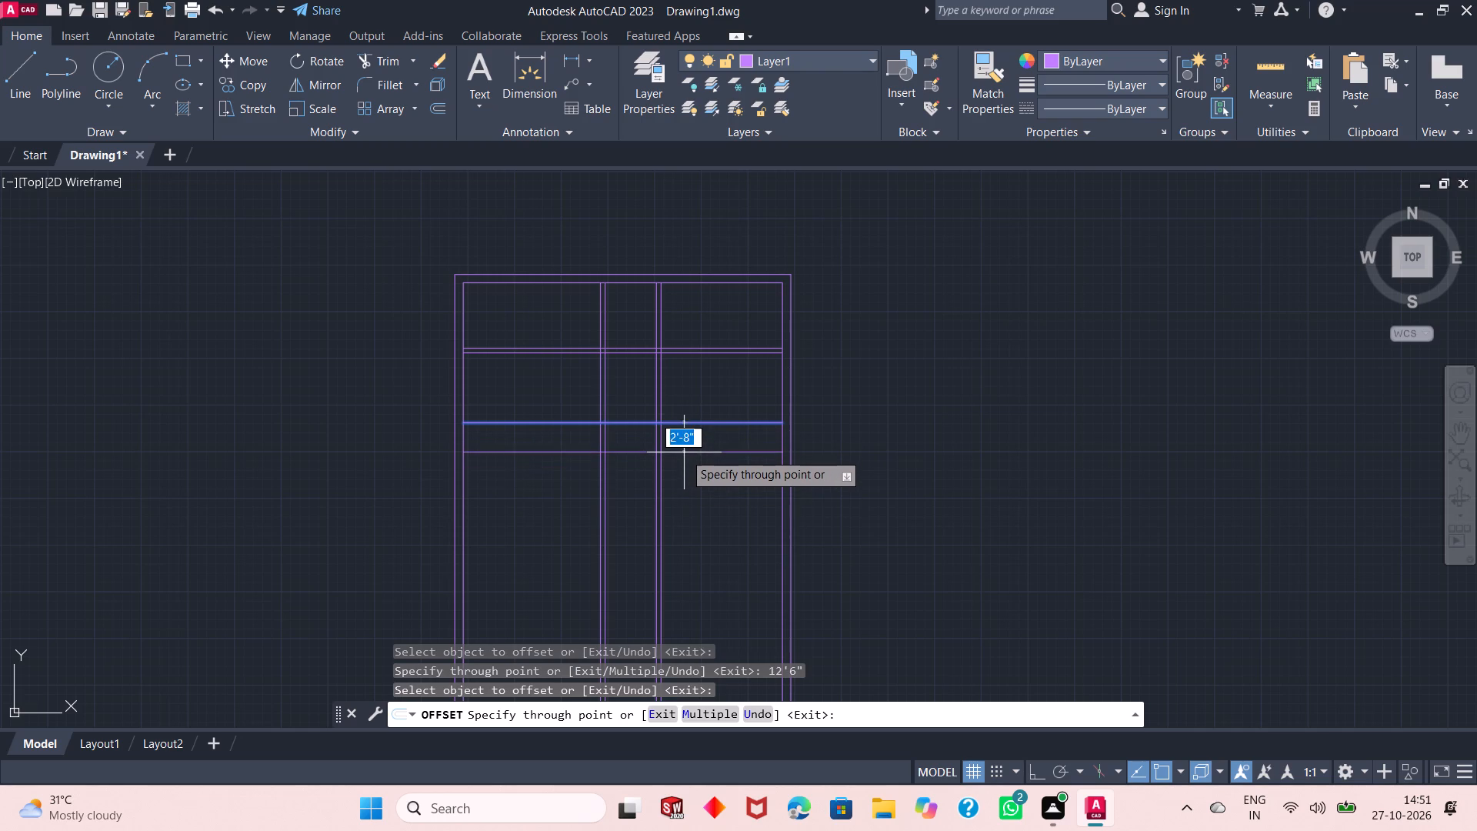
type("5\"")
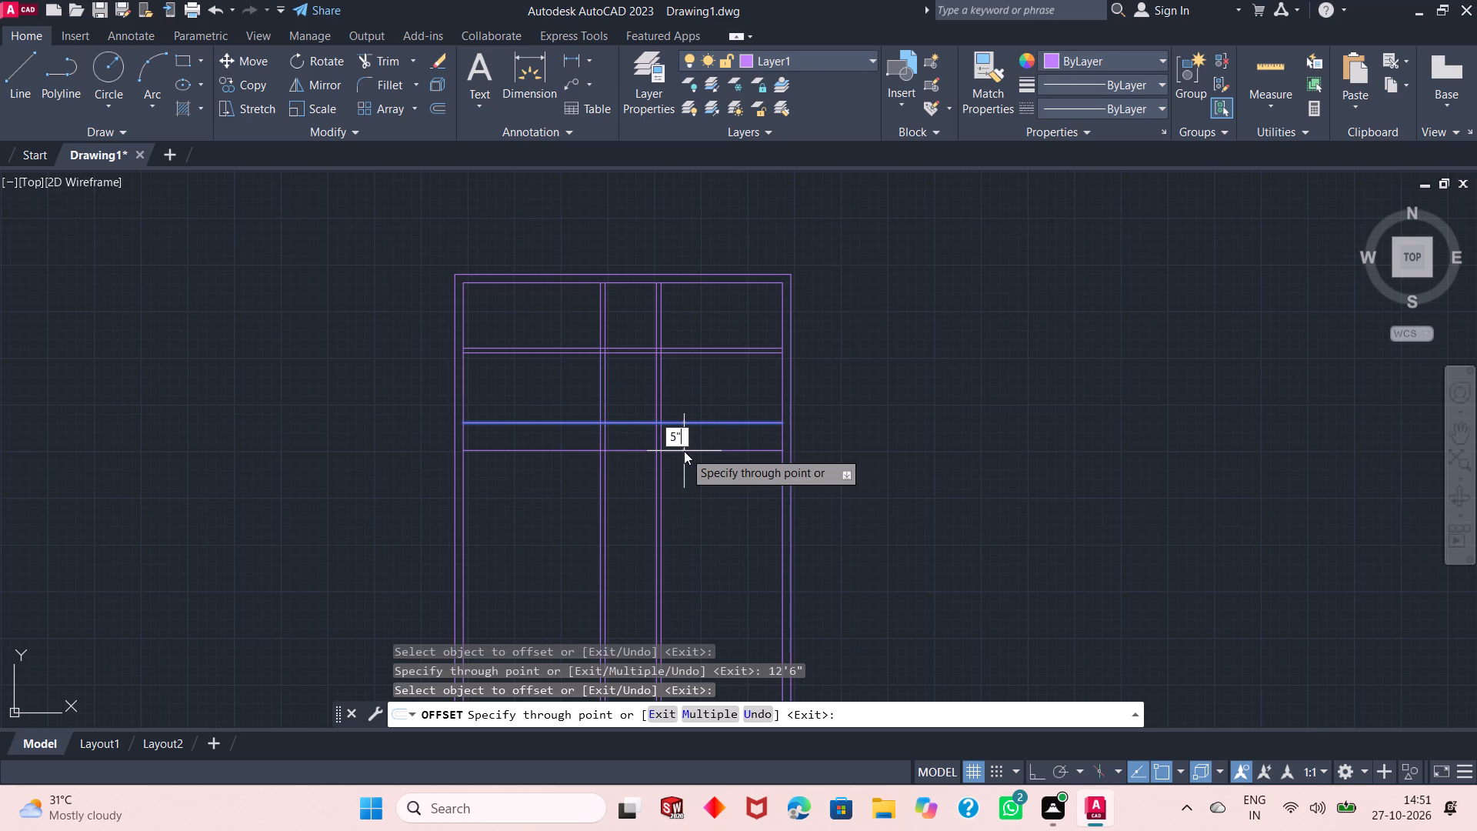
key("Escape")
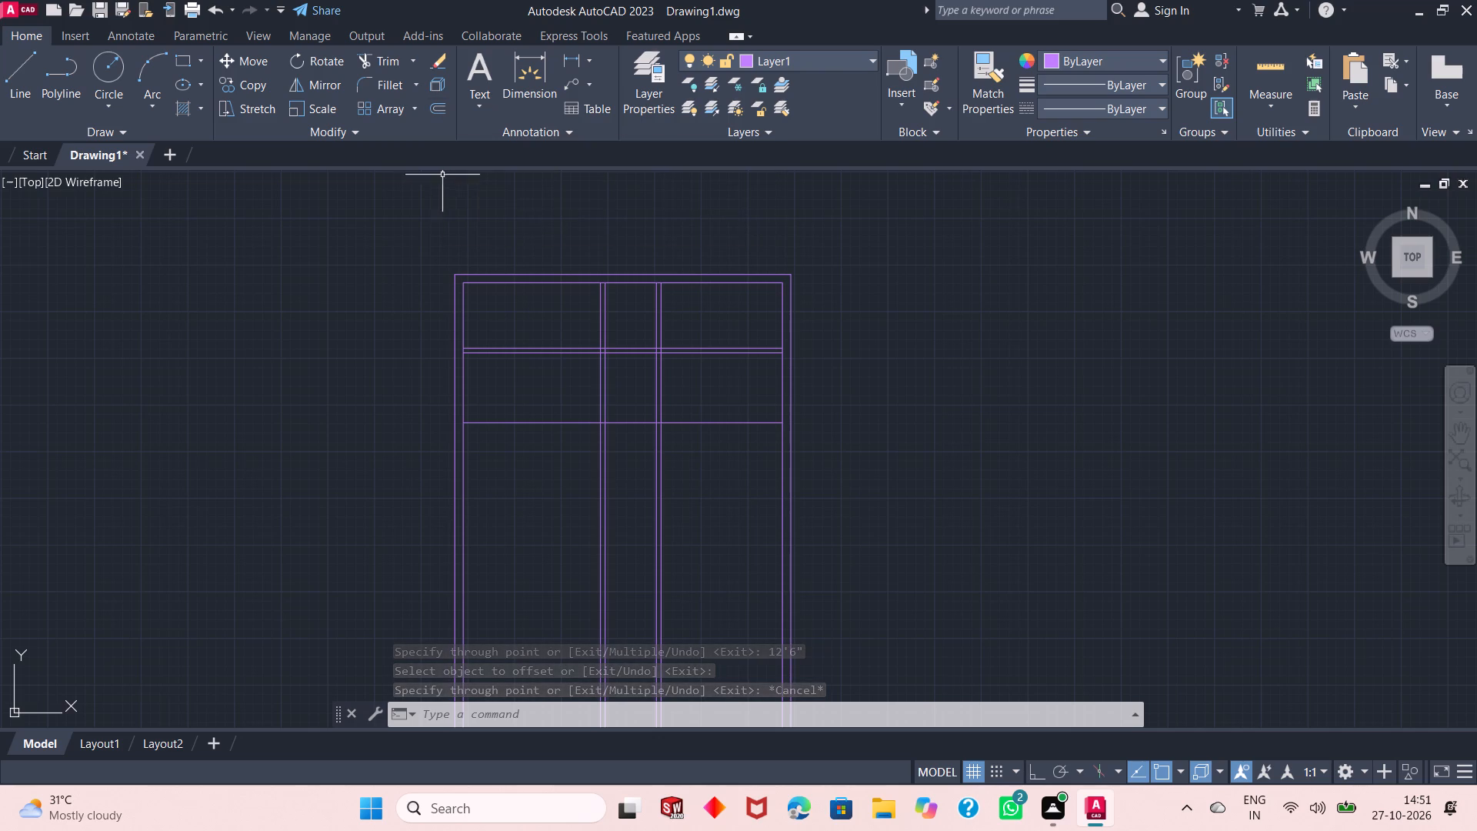
Offset the lower horizontal partition line 5" downward with Through to give that partition its thickness.
left_click(432, 105)
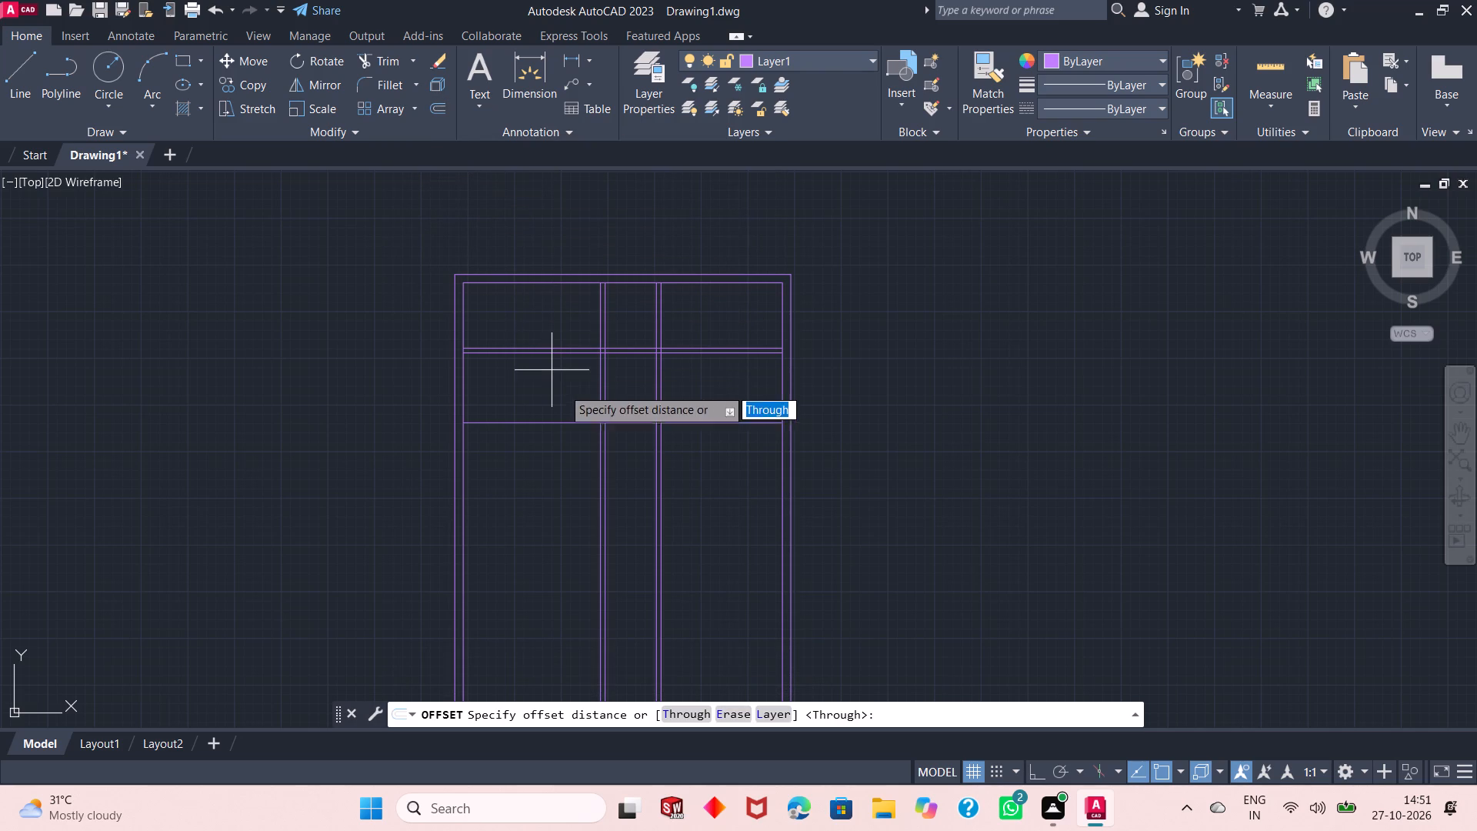
left_click(690, 715)
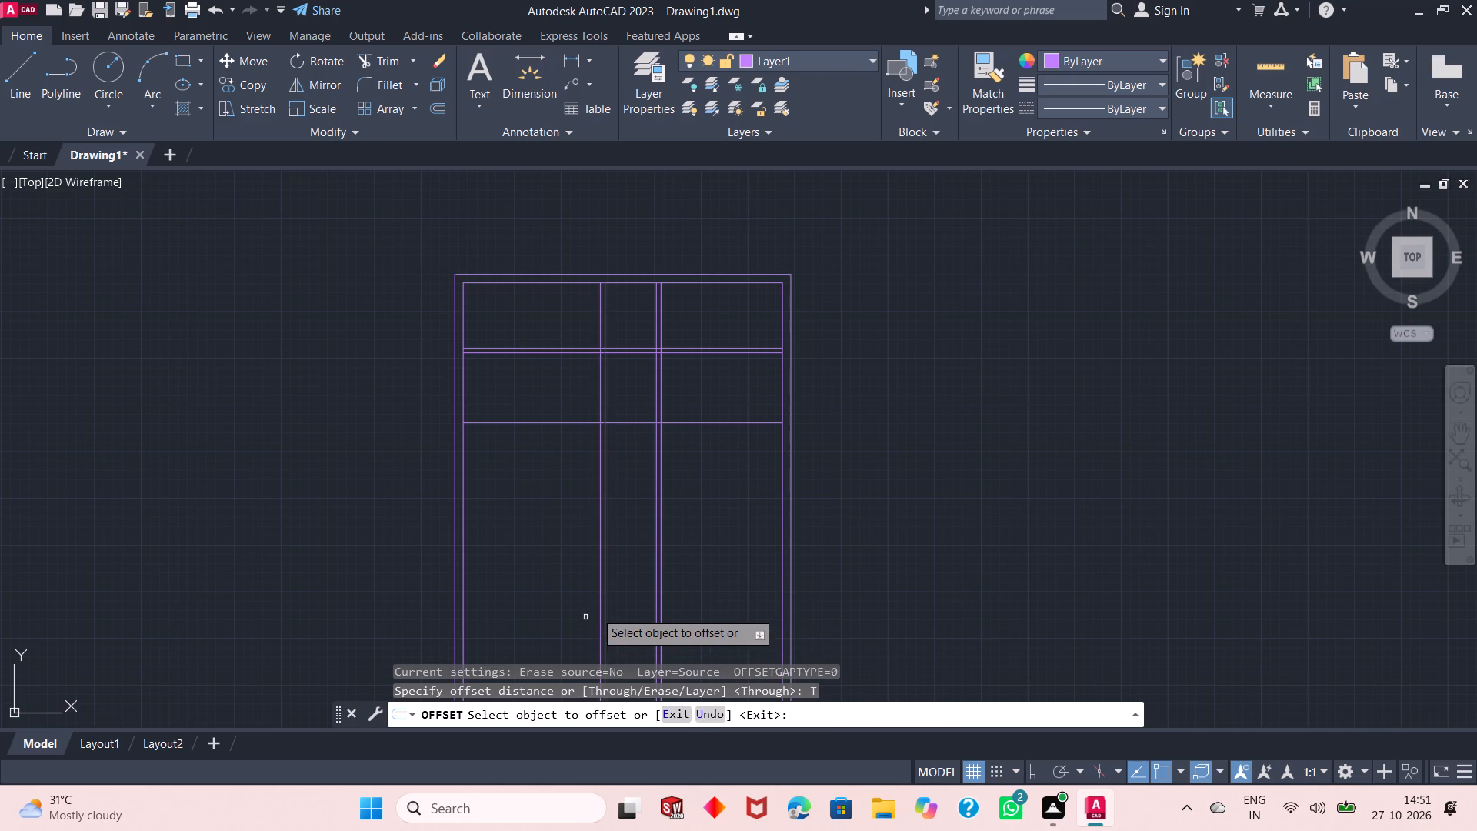
left_click(633, 423)
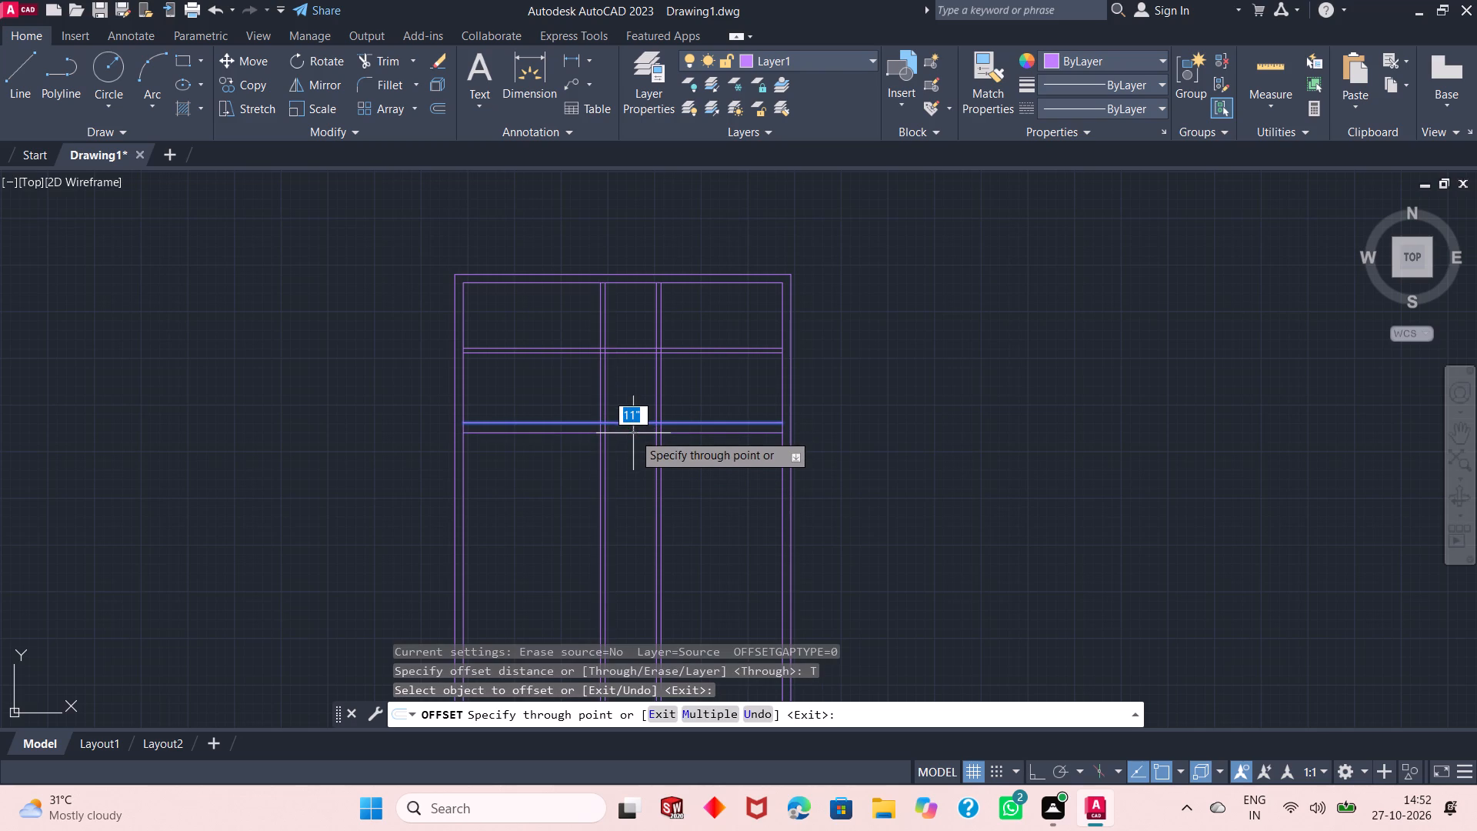
type("5\"")
key("Return")
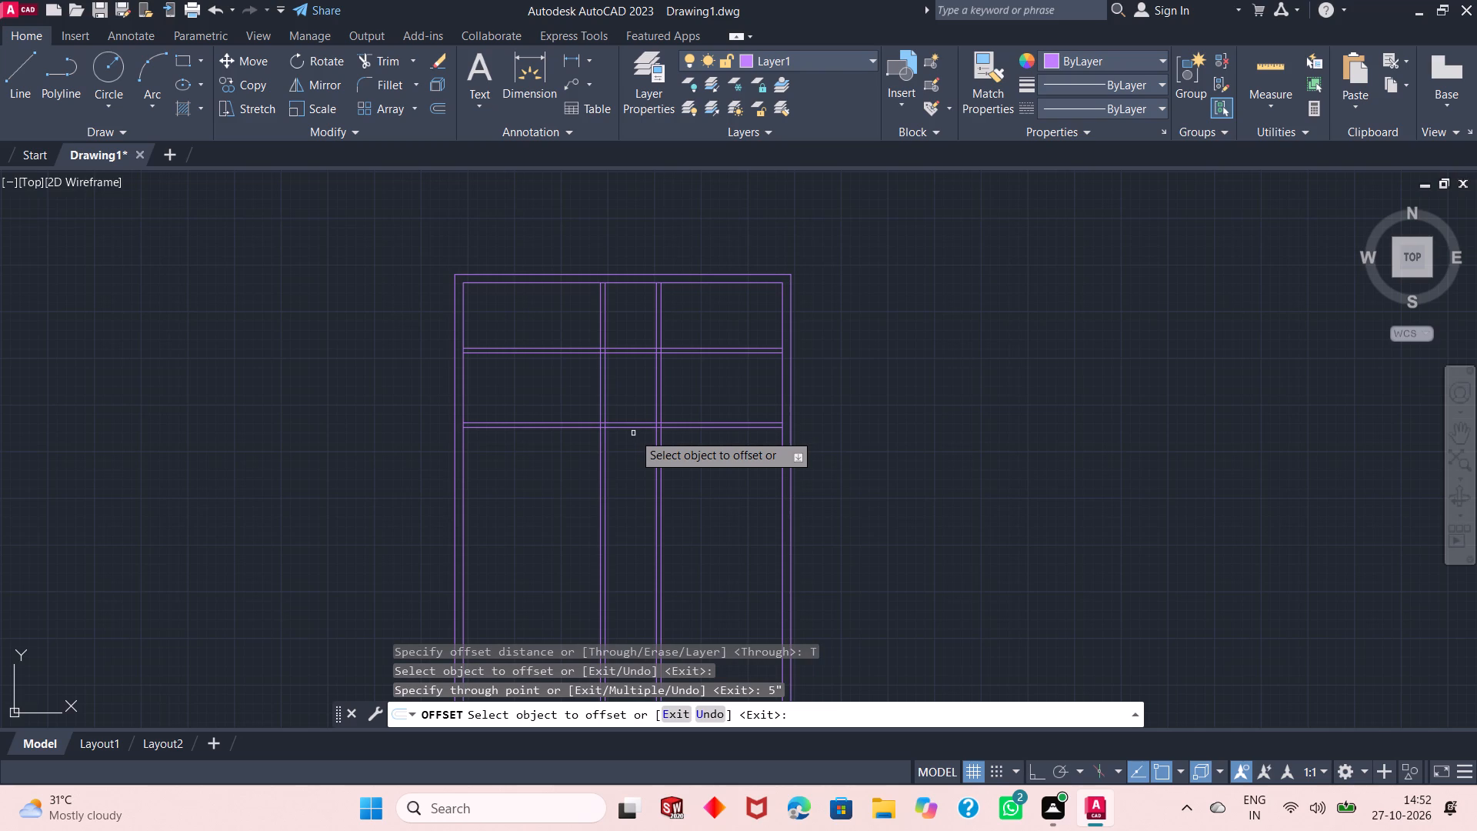
right_click(815, 362)
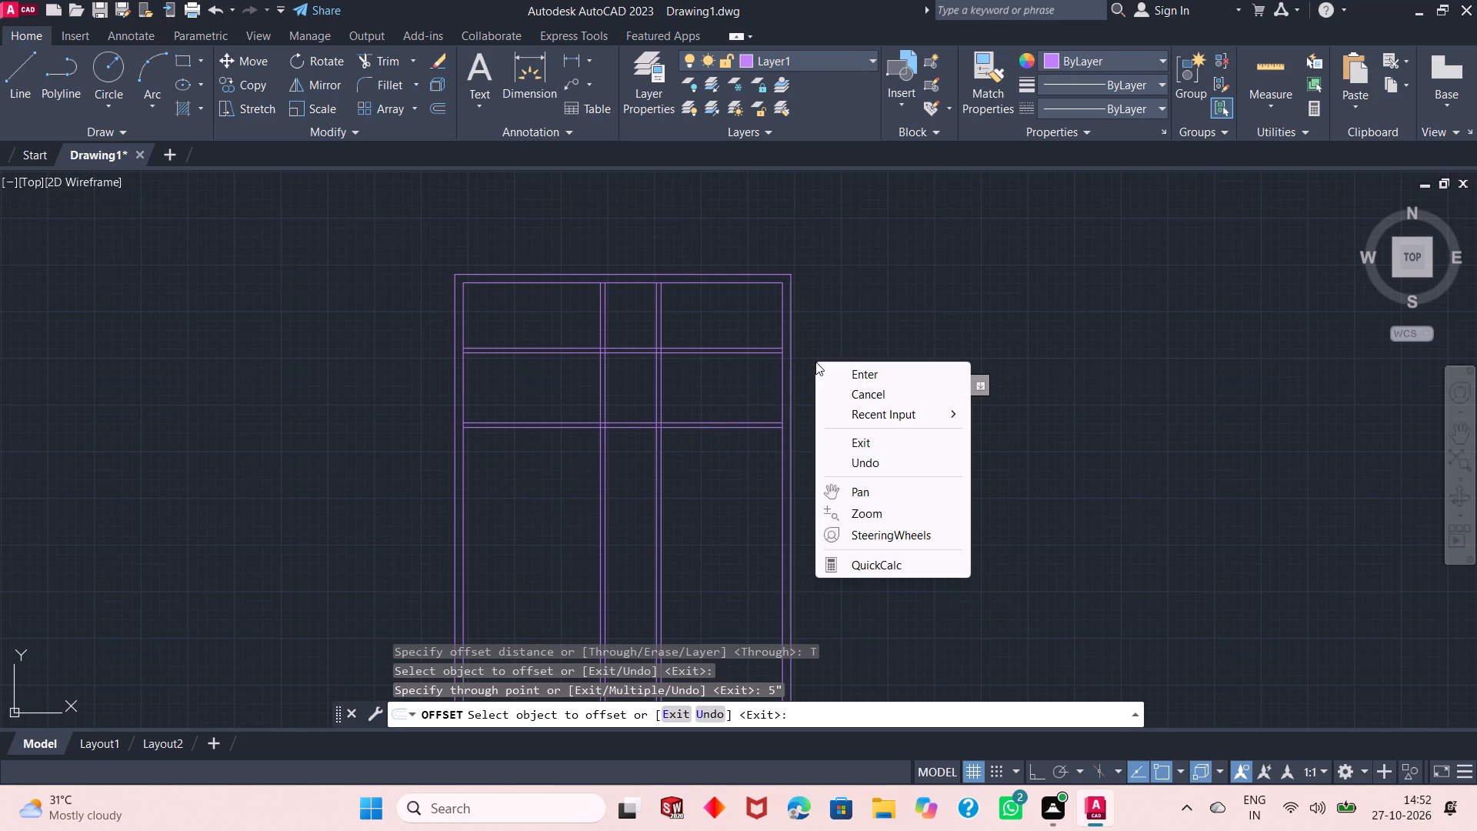
left_click(834, 370)
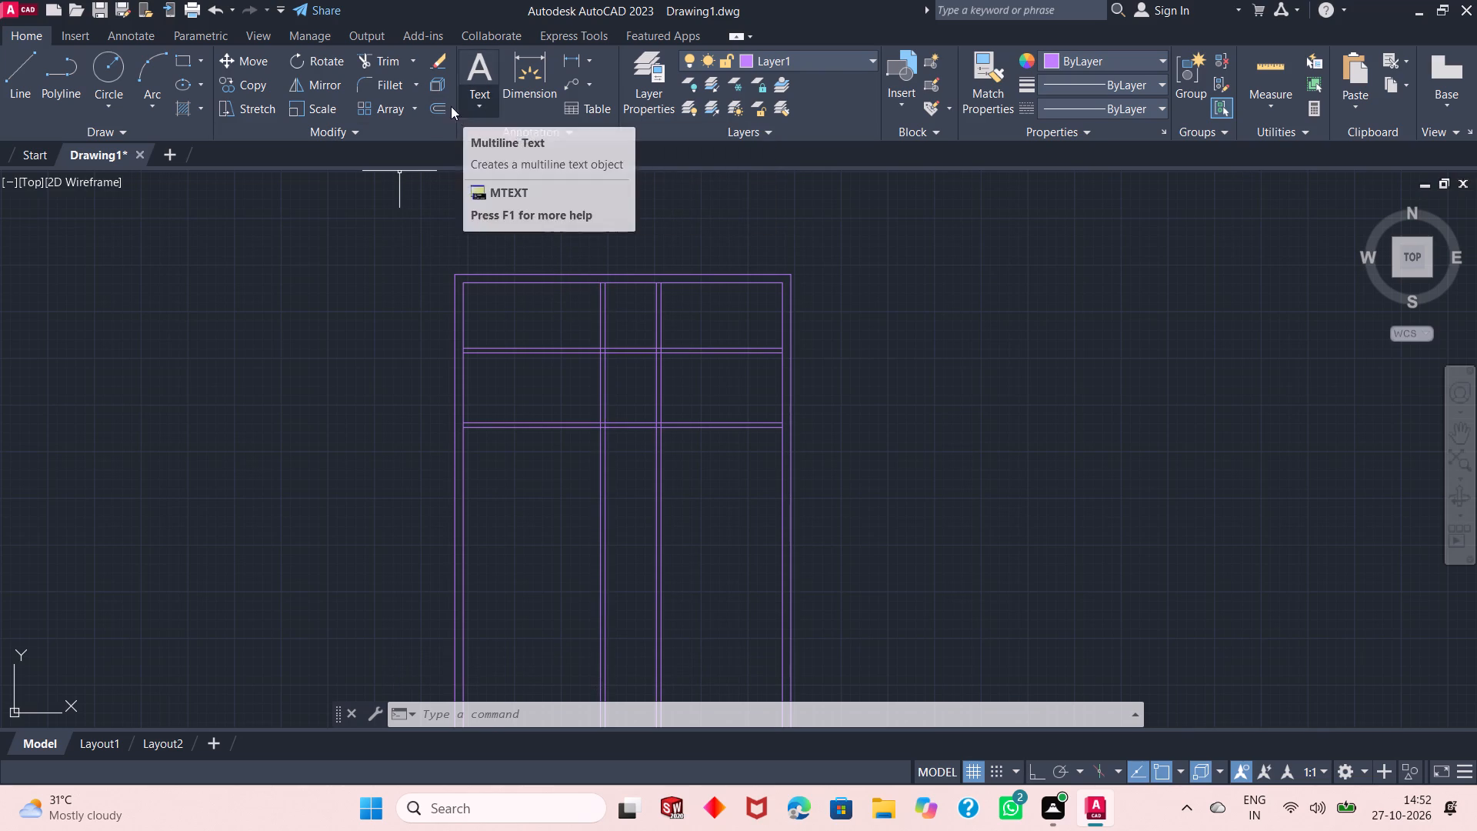
Trim the upper horizontal partition's lines left of the first vertical partition and right of the second one.
left_click(388, 65)
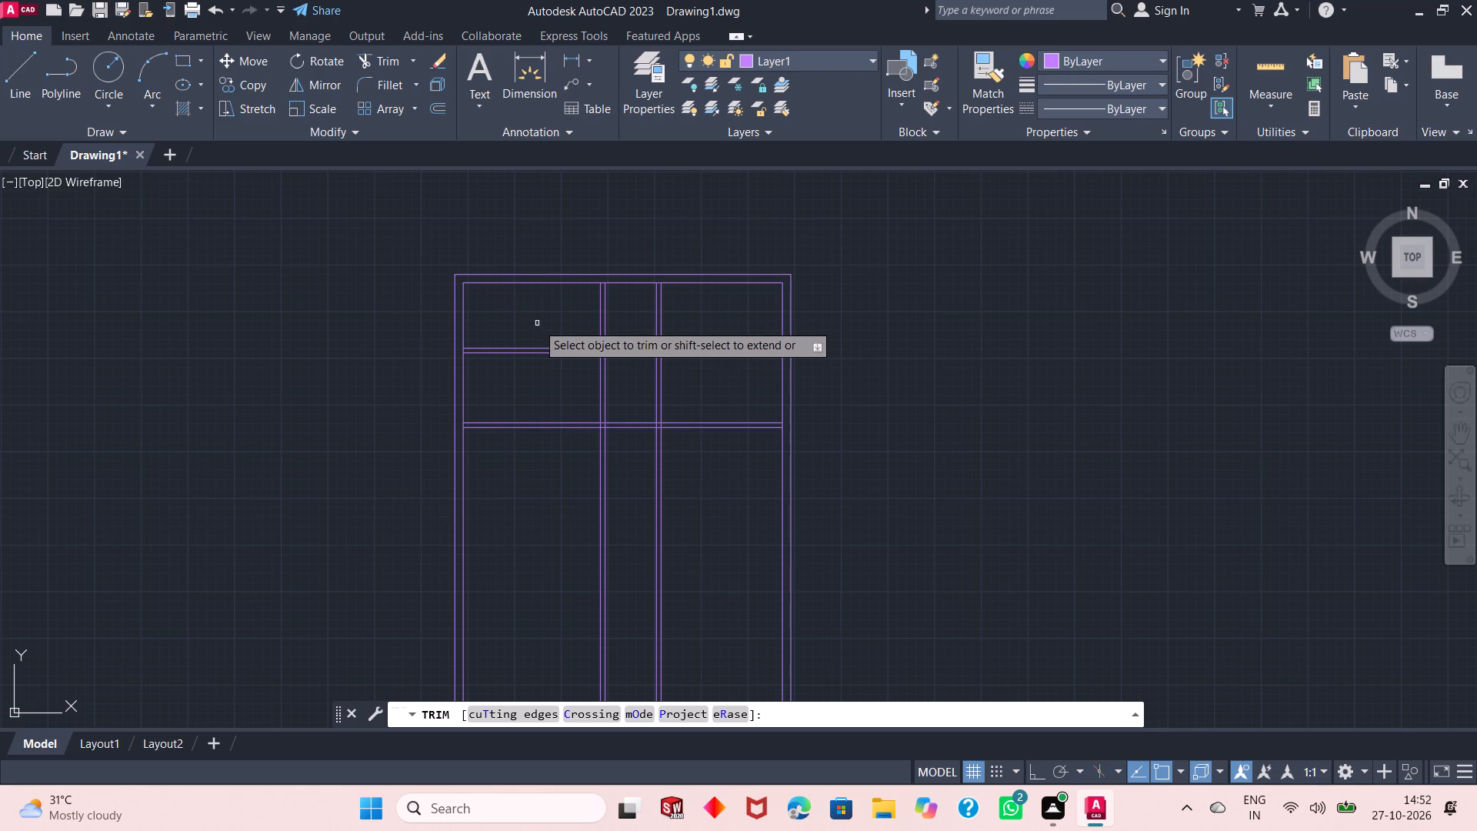
left_click(543, 329)
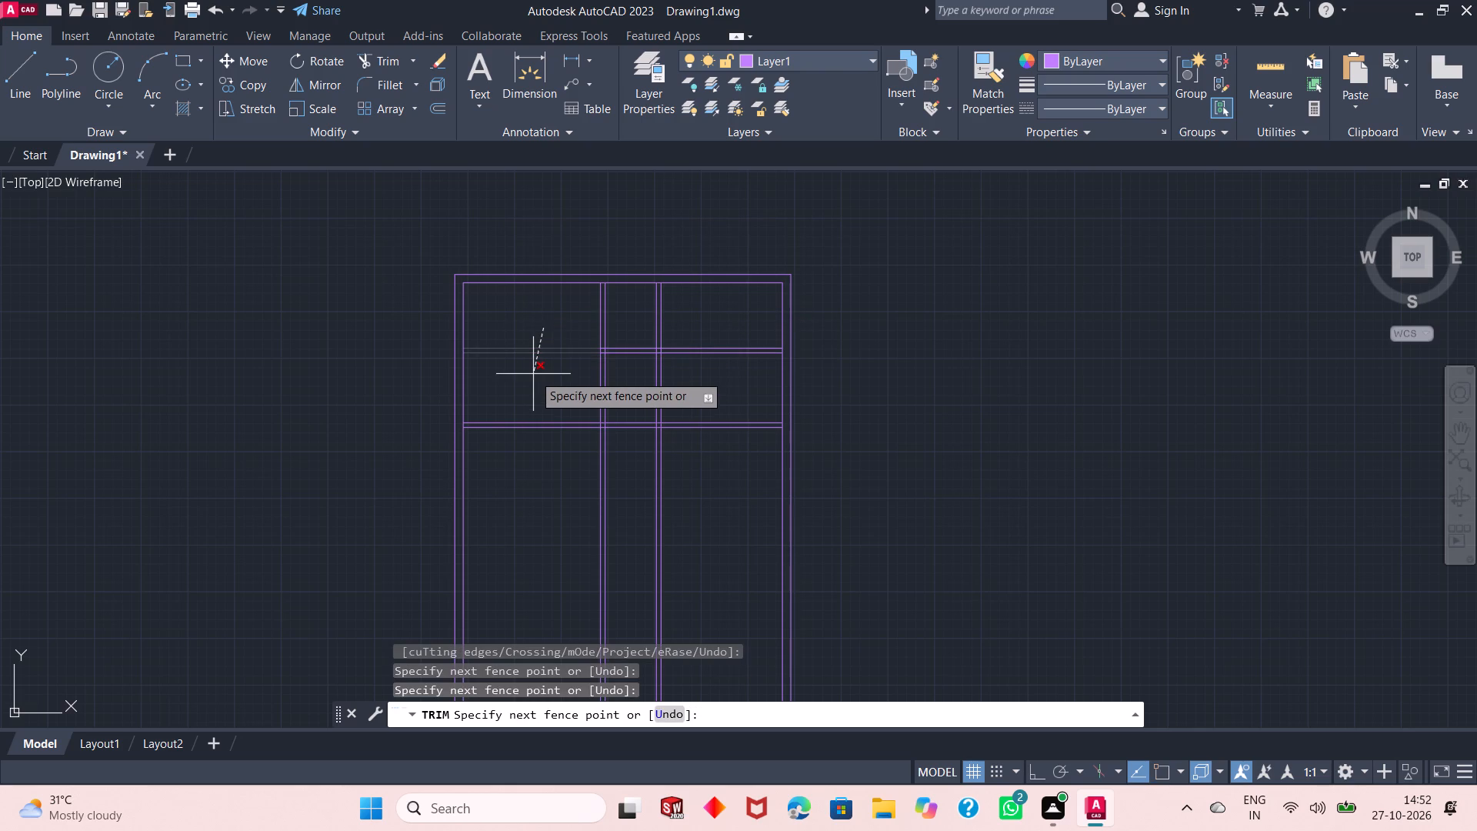
left_click(533, 374)
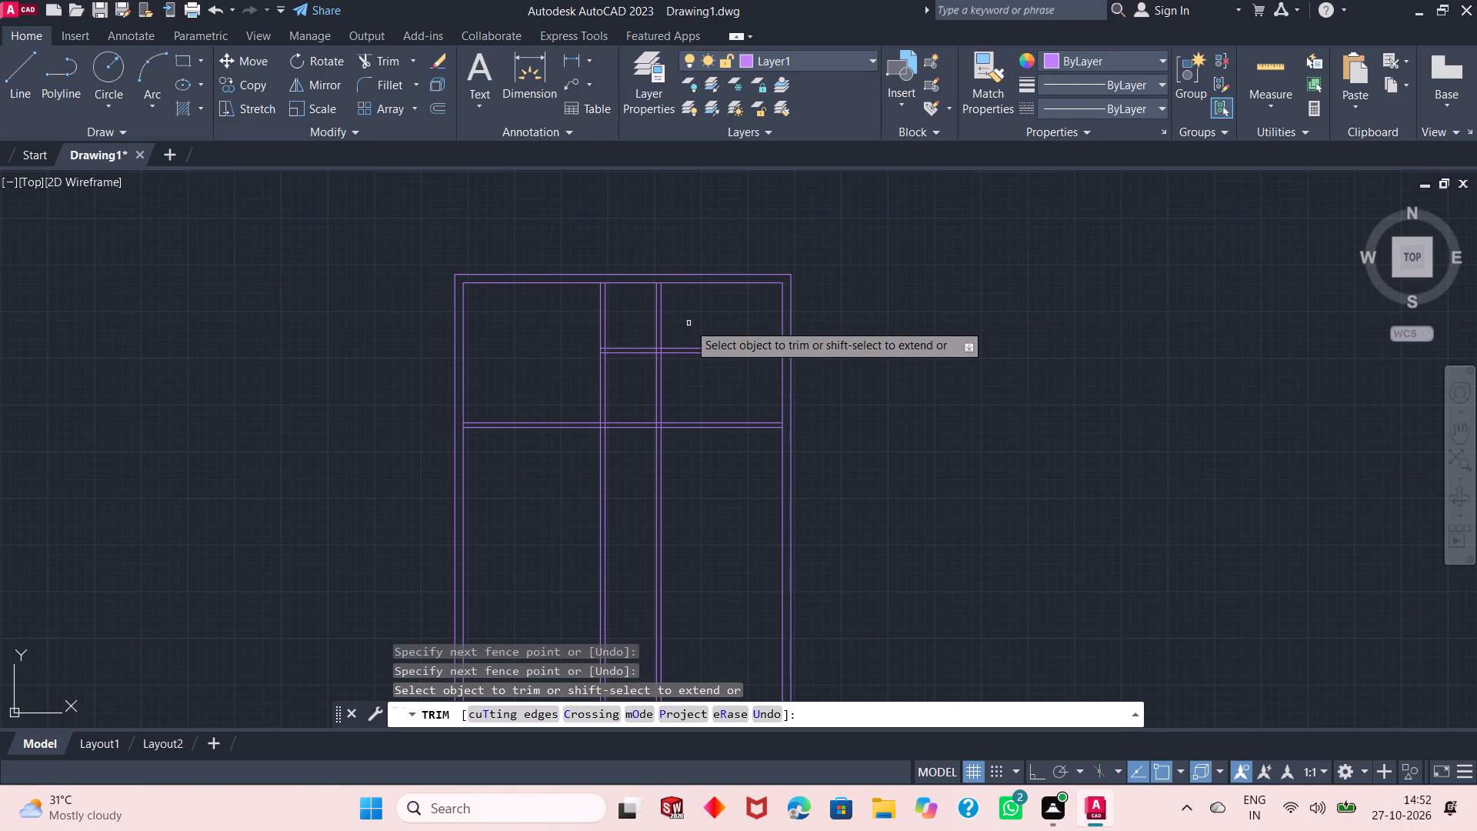
left_click(688, 323)
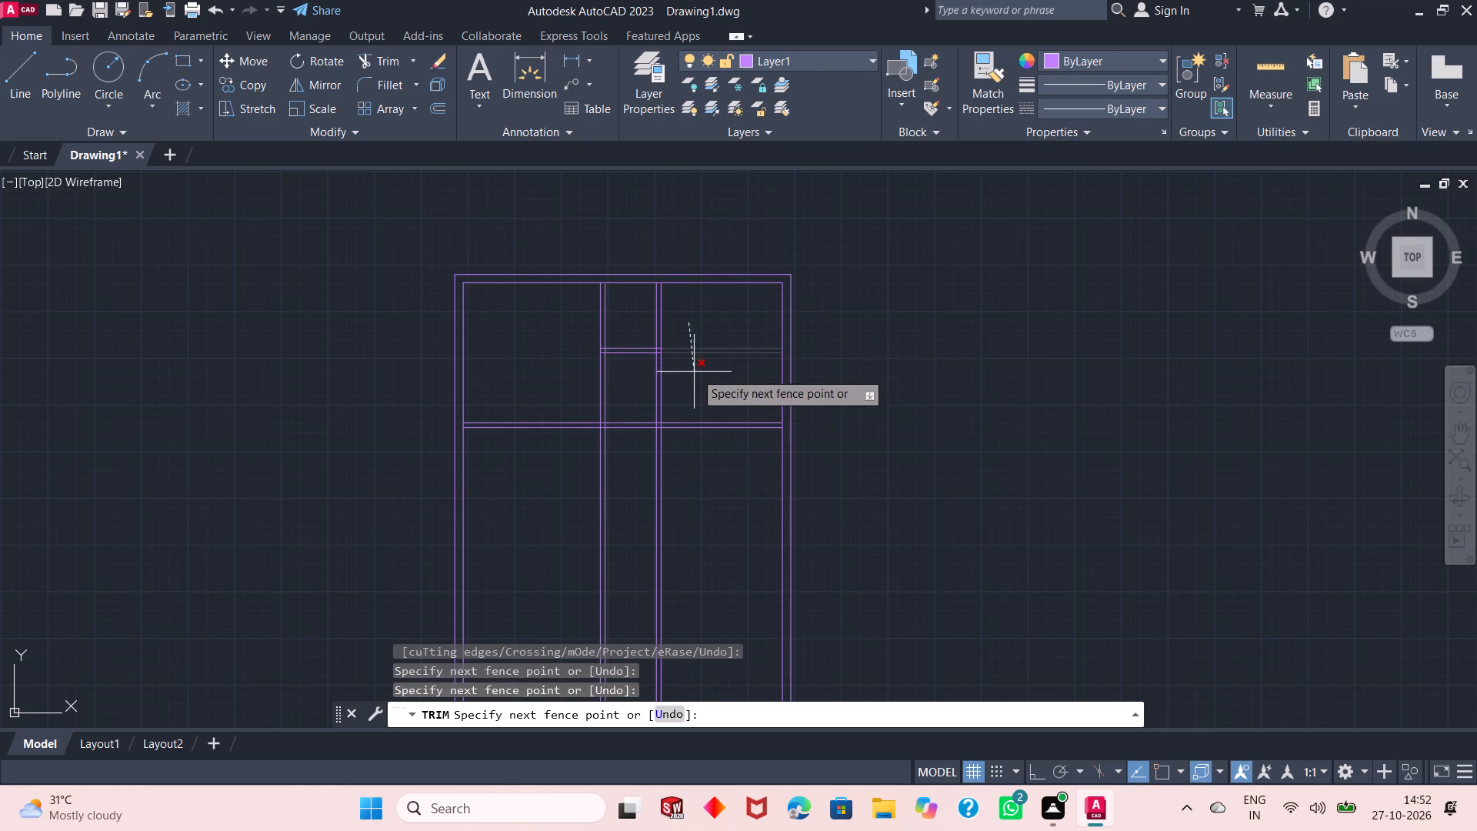
left_click(695, 372)
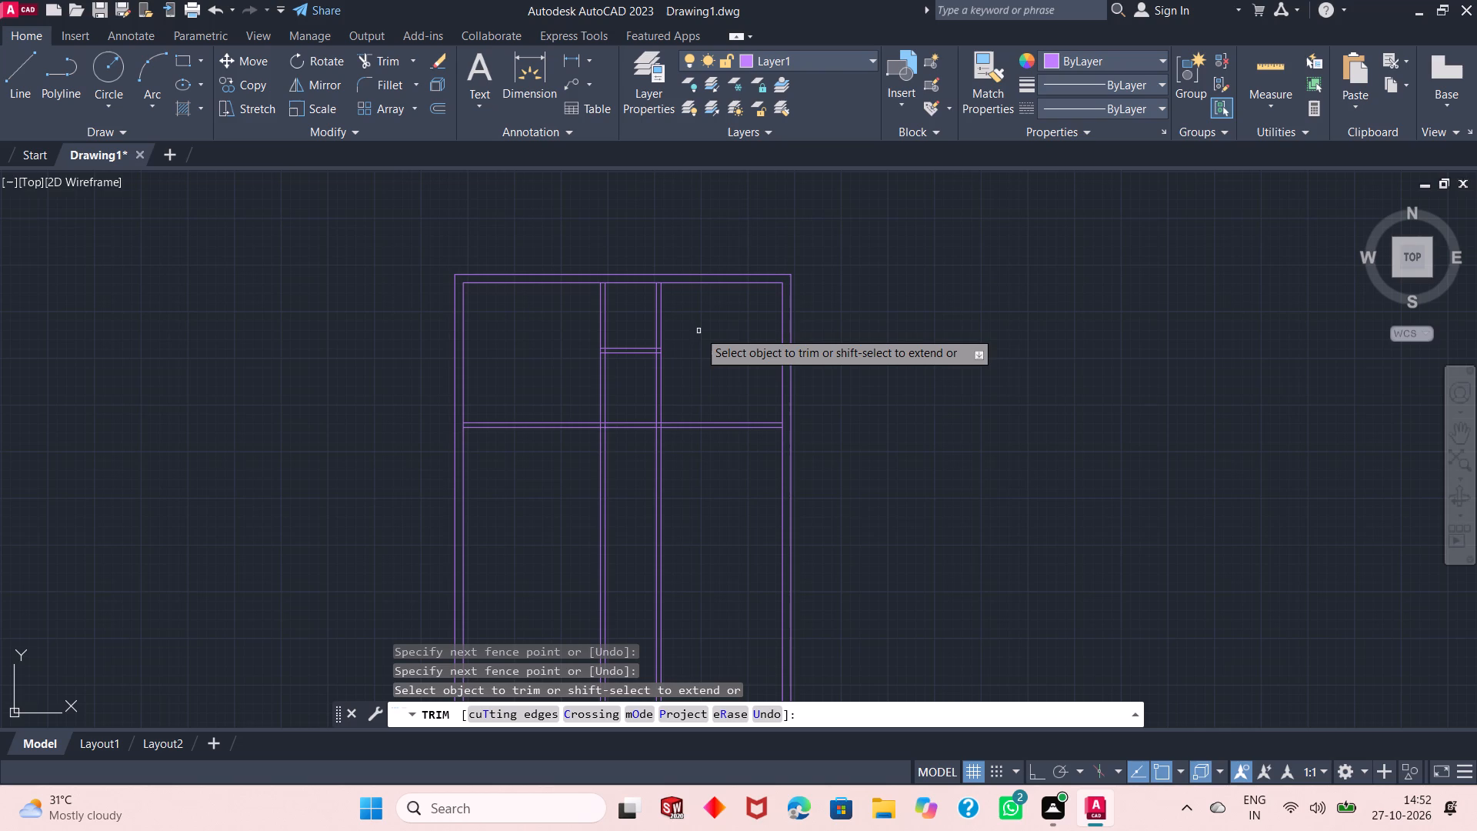
Trim both lines of the first vertical partition between the upper and lower horizontal partitions.
scroll(642, 371, "up", 2, "ctrl")
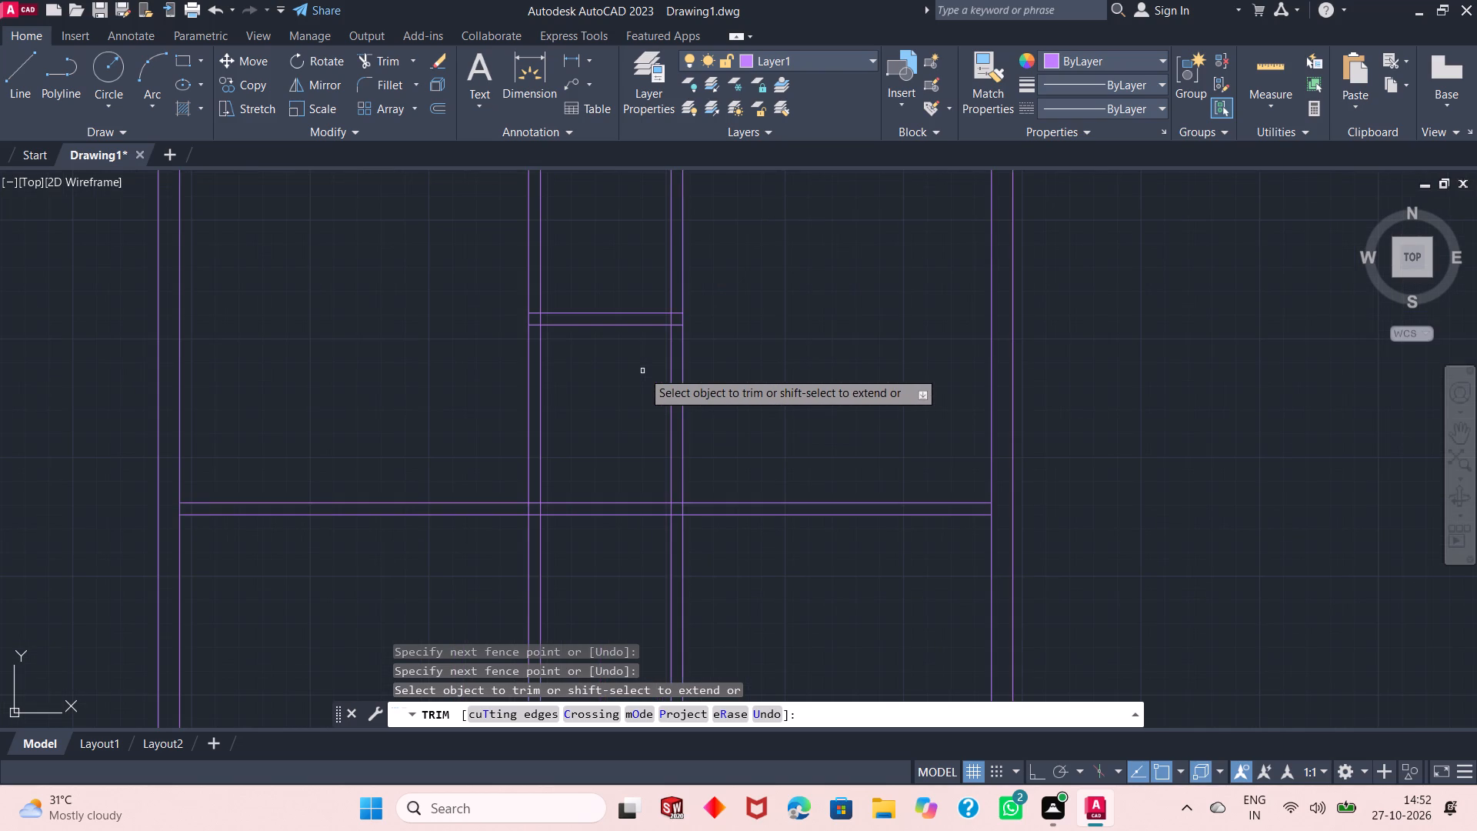
left_click(585, 400)
left_click(481, 405)
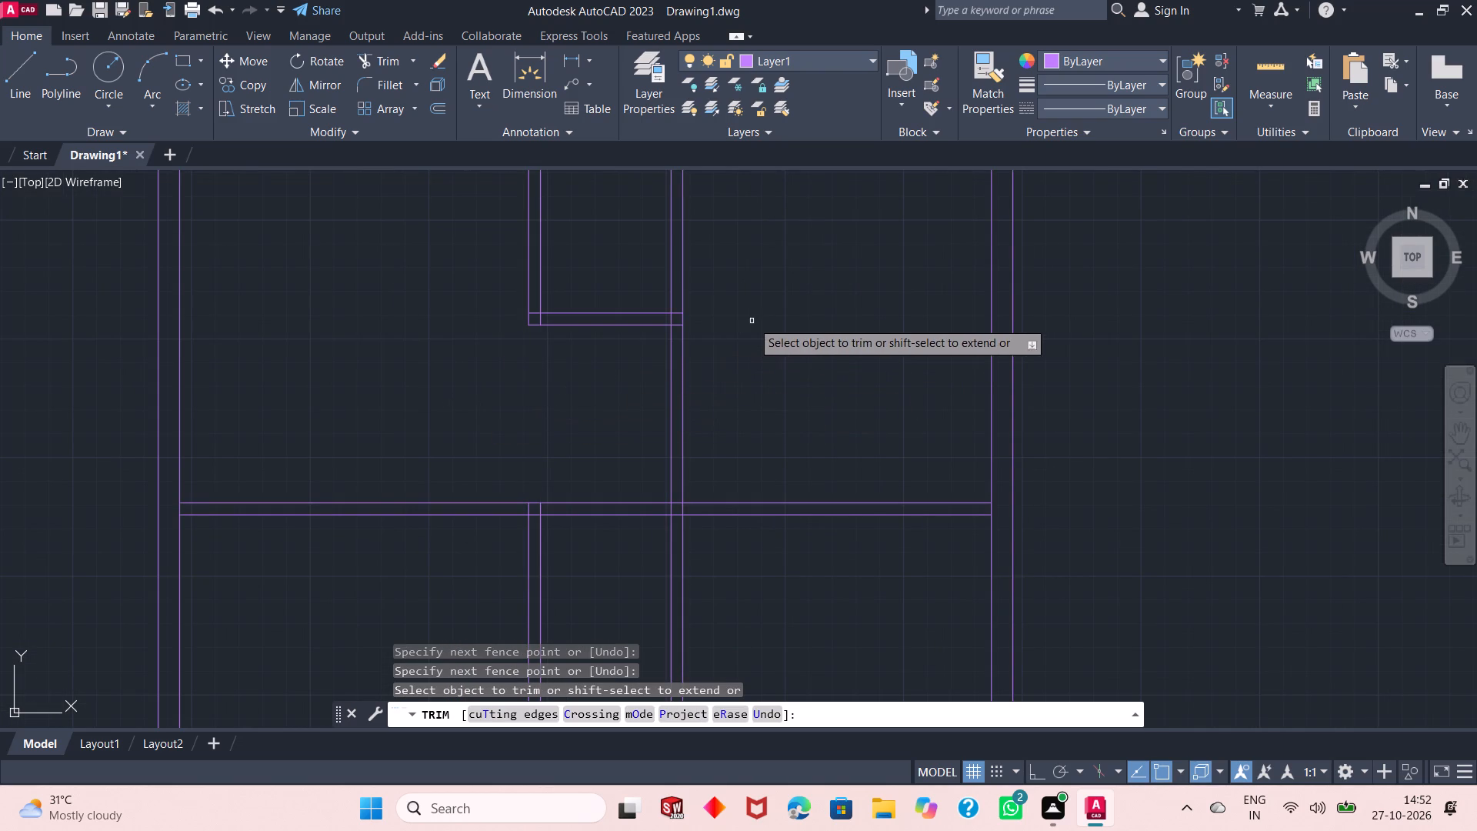
right_click(753, 296)
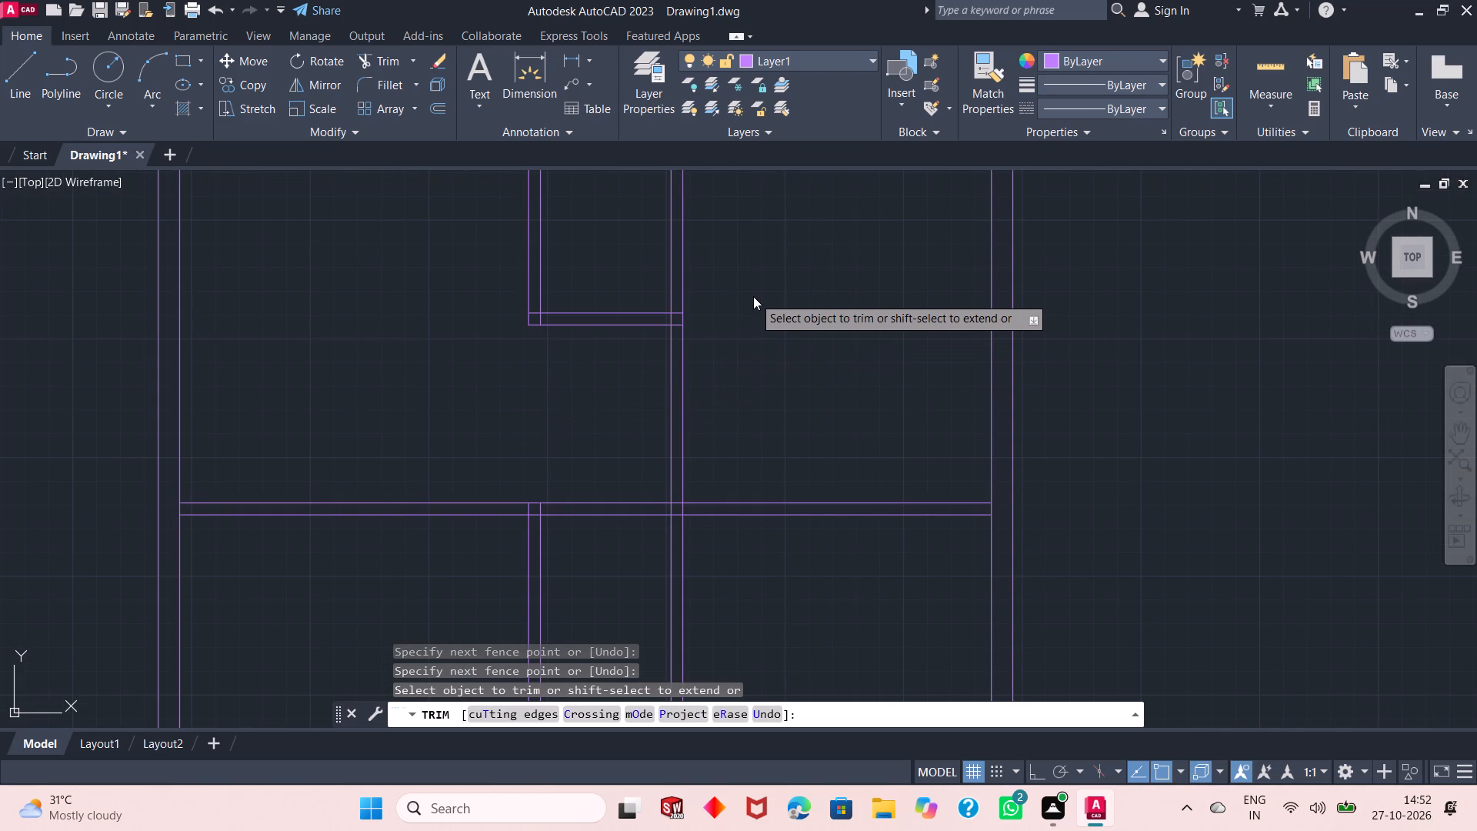
left_click(762, 302)
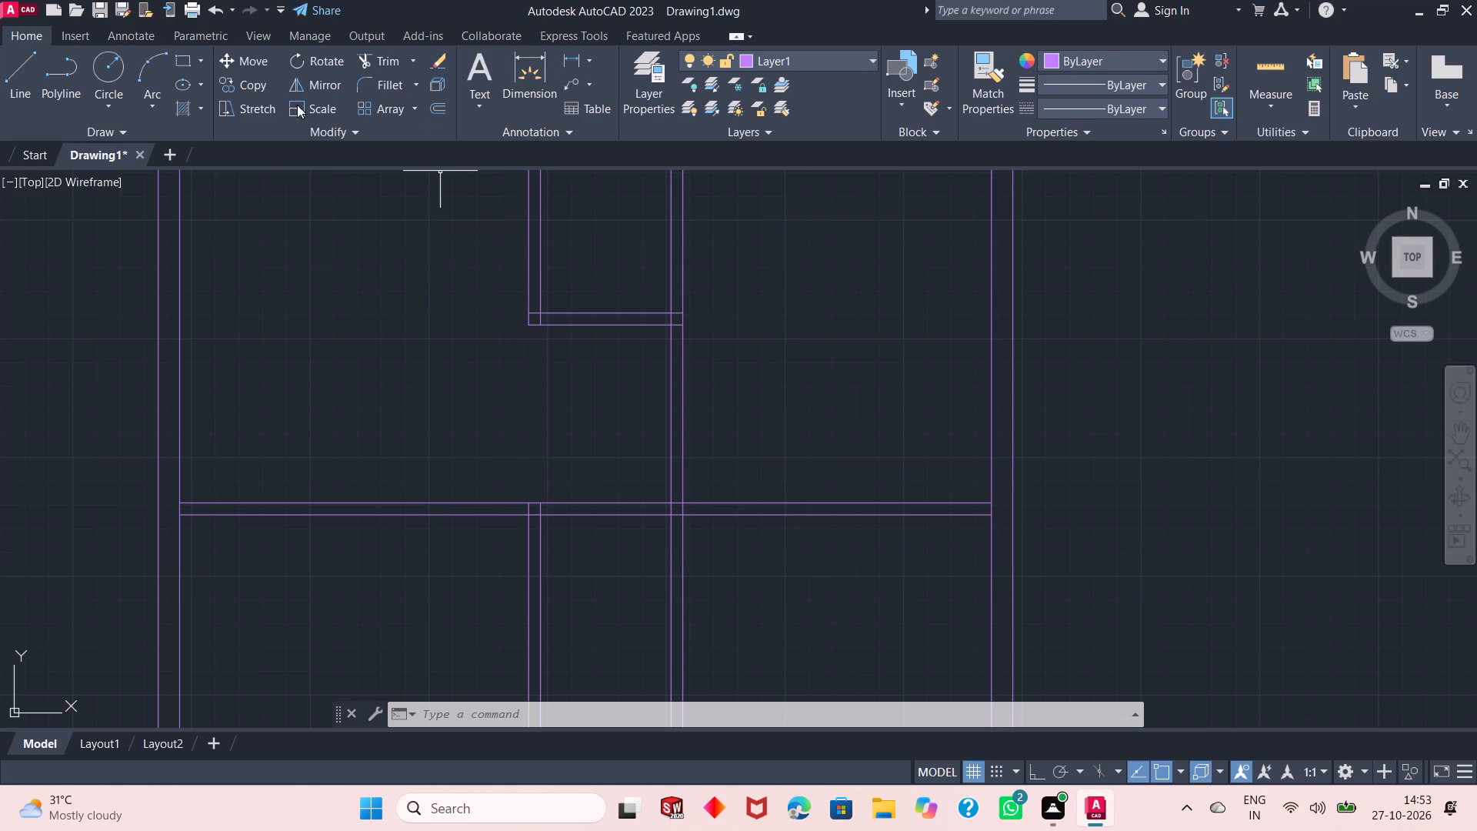
Trim the short piece of the upper horizontal partition's top line crossing inside the first vertical partition's lower corner.
left_click(394, 66)
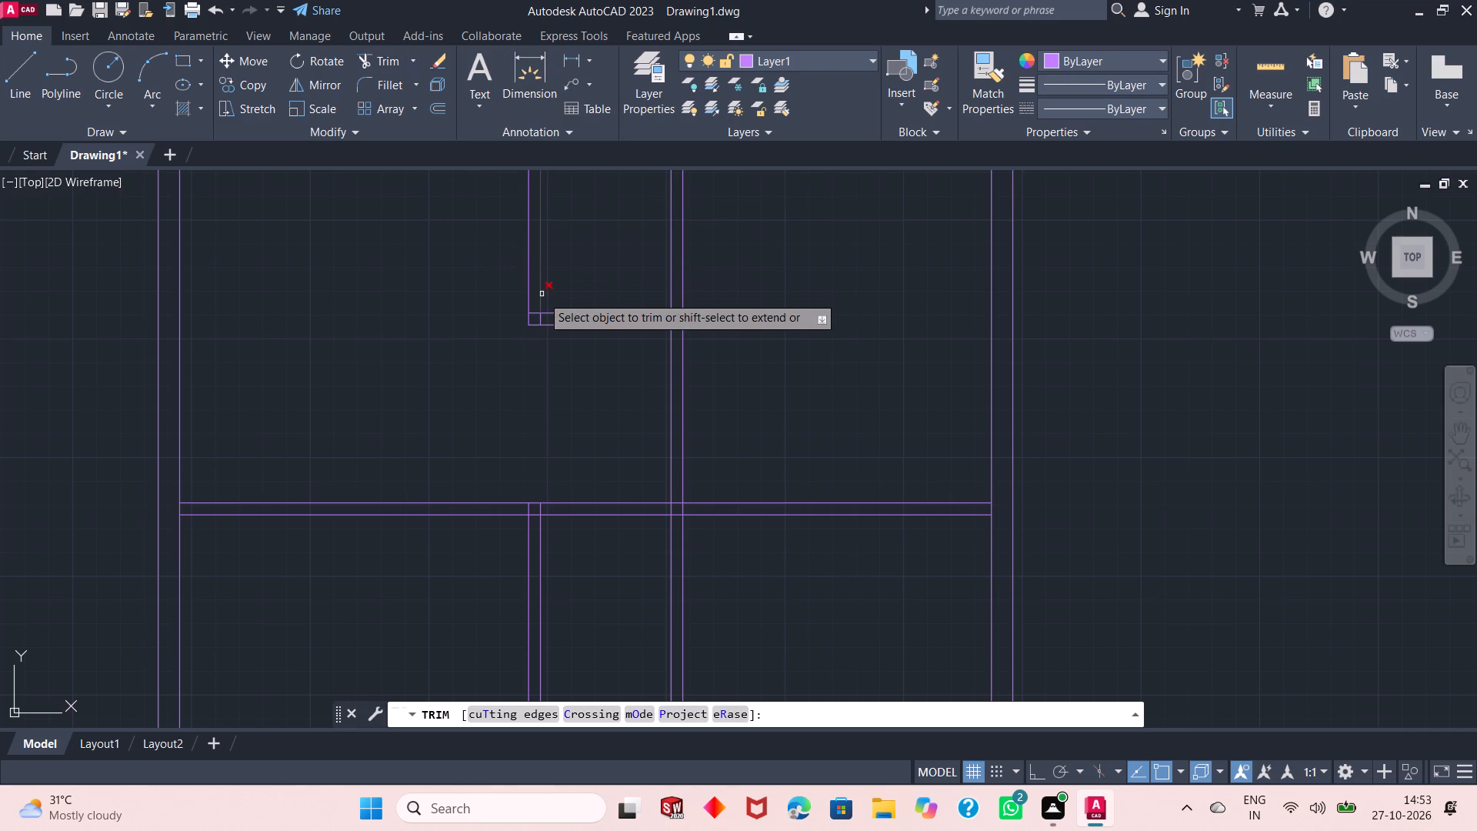
left_click(536, 315)
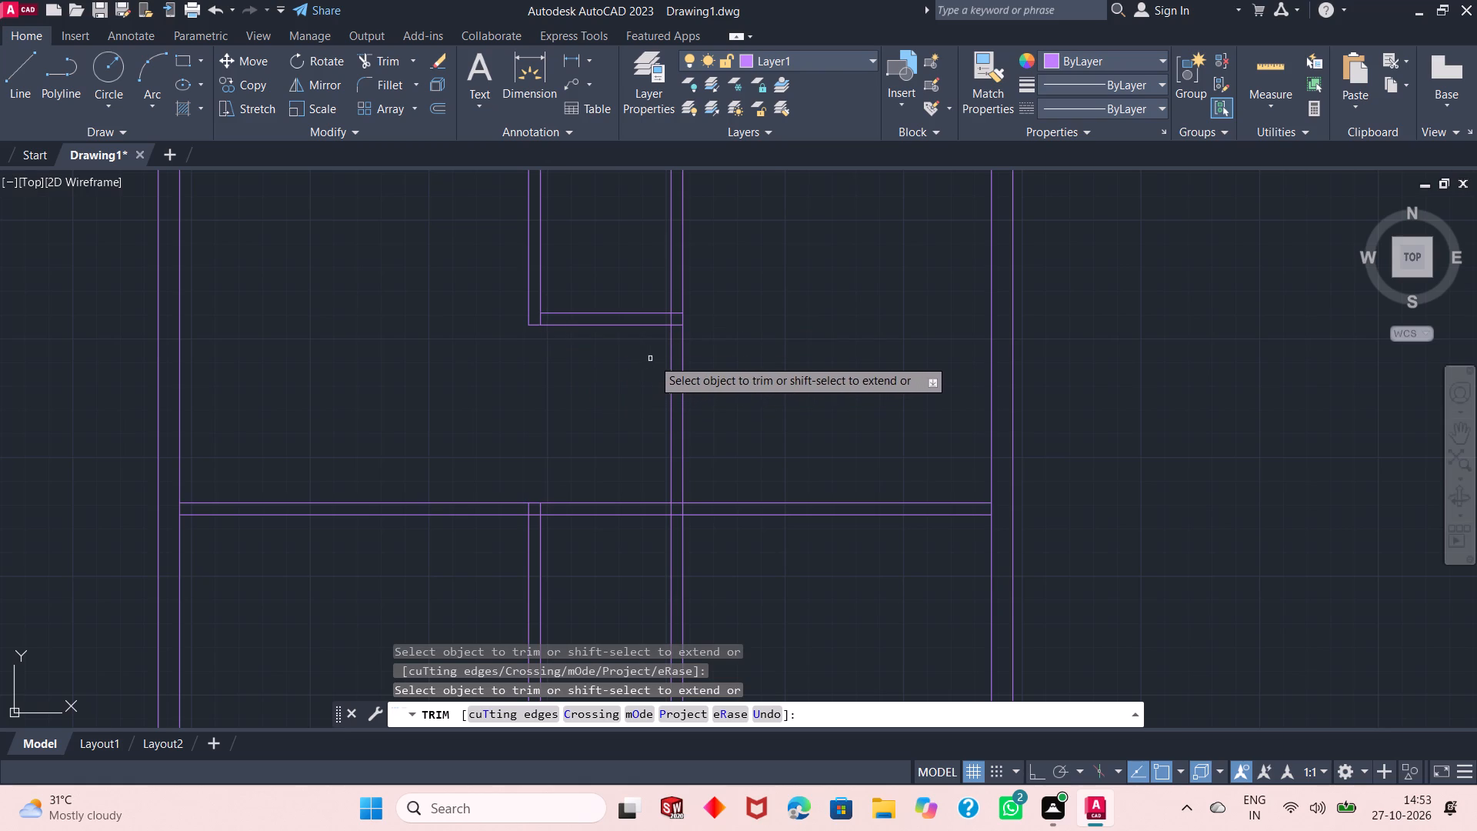
right_click(576, 381)
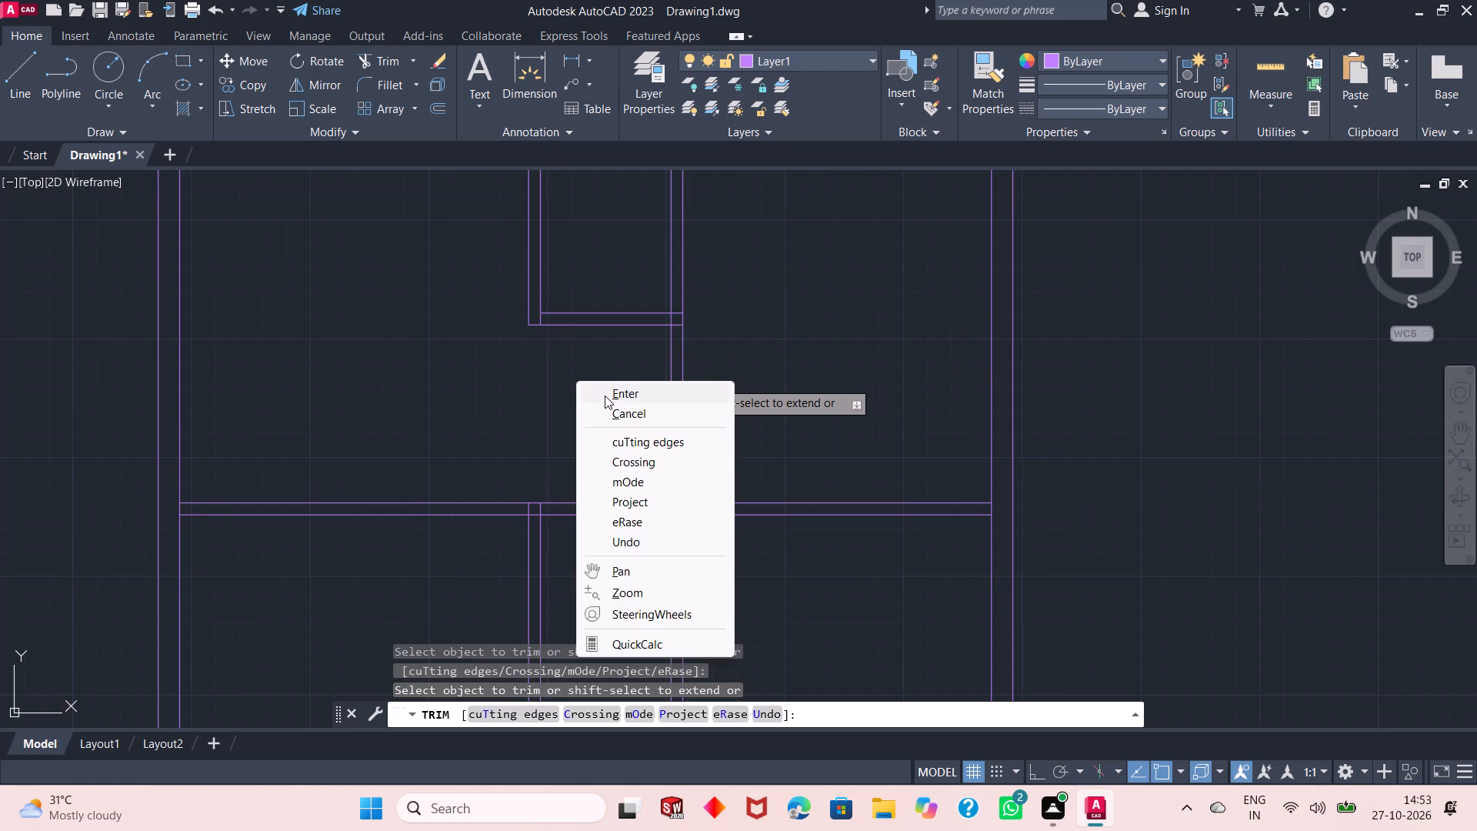
left_click(605, 395)
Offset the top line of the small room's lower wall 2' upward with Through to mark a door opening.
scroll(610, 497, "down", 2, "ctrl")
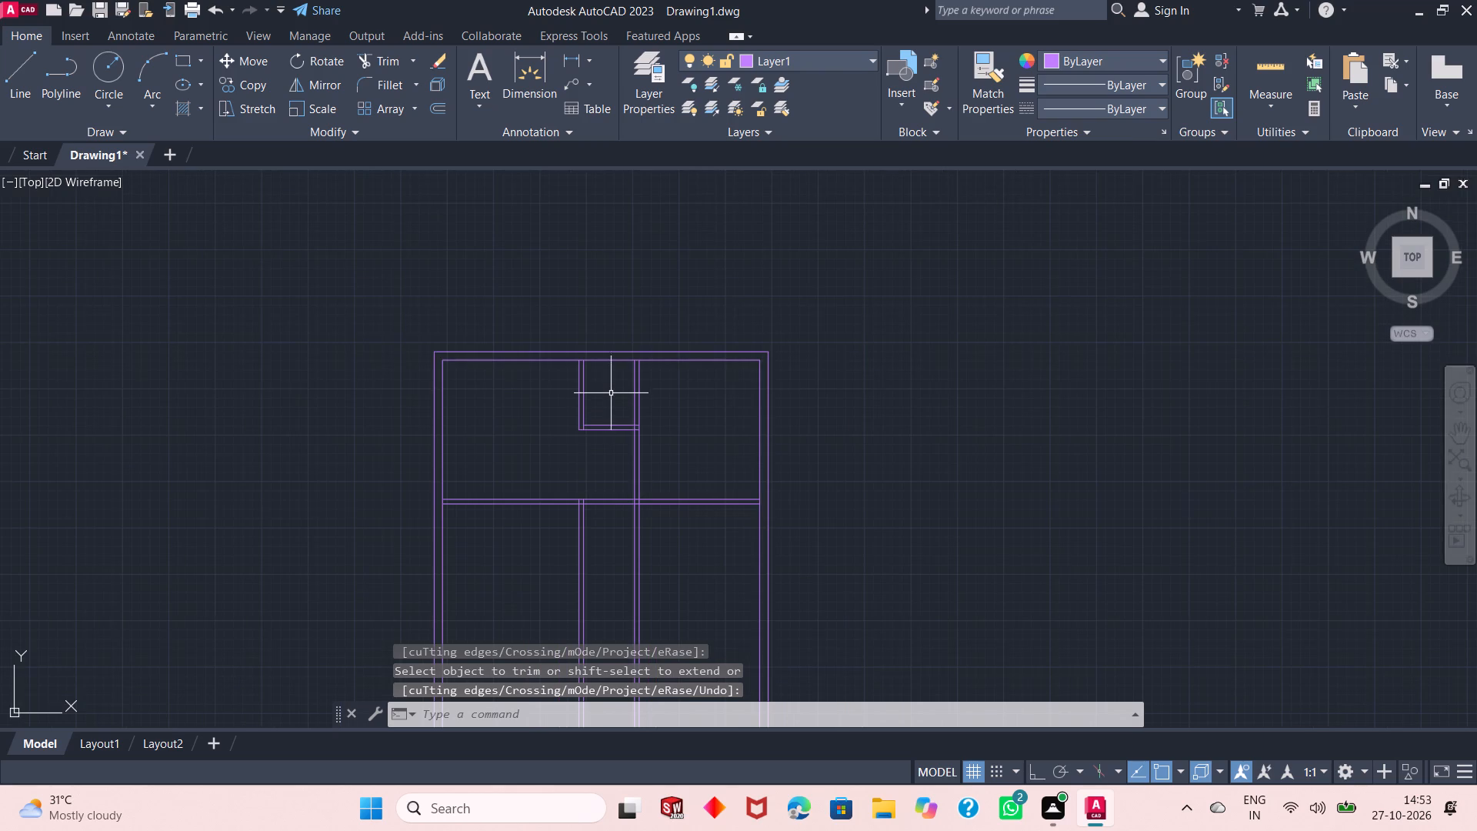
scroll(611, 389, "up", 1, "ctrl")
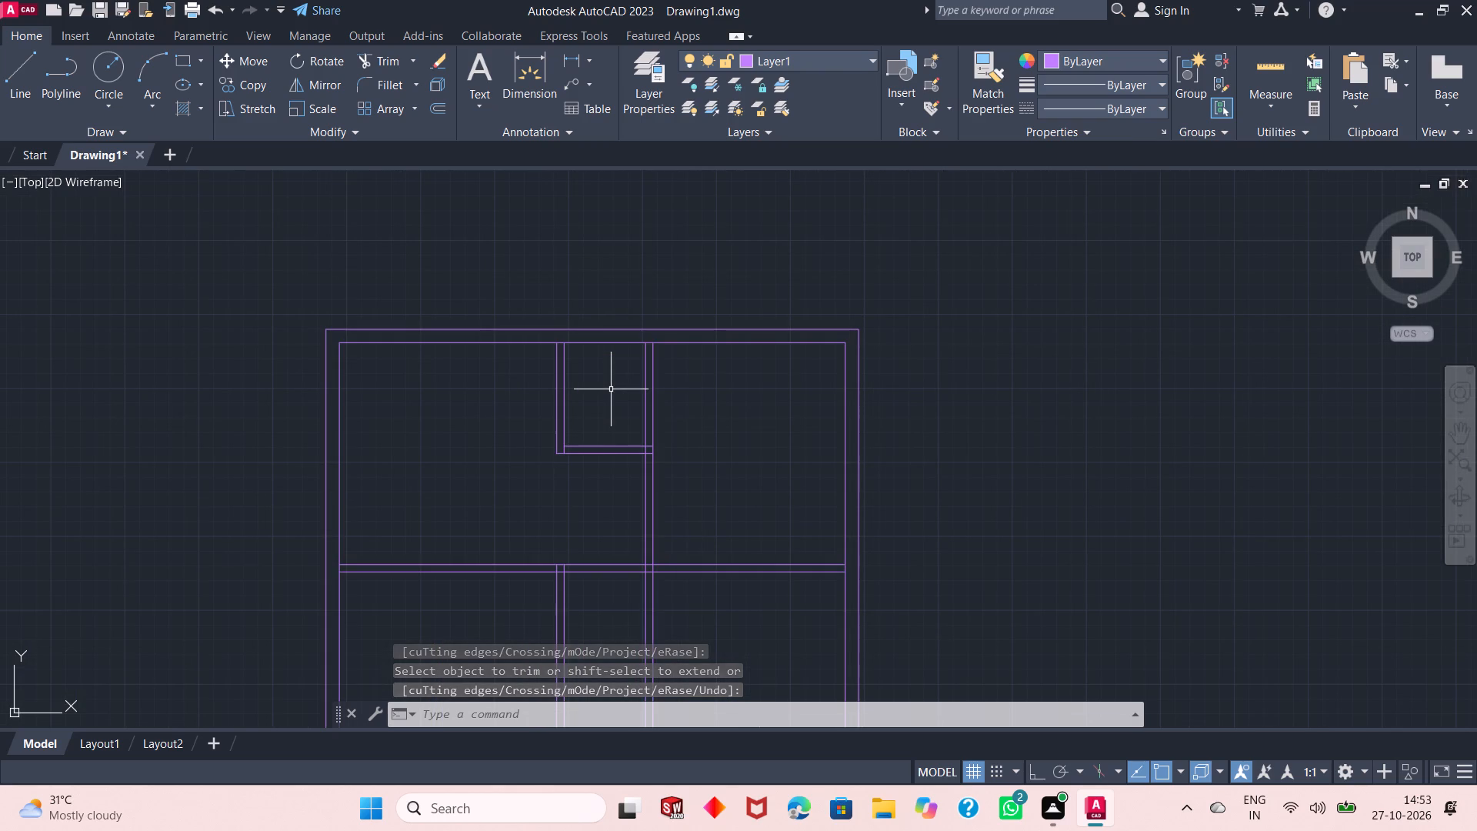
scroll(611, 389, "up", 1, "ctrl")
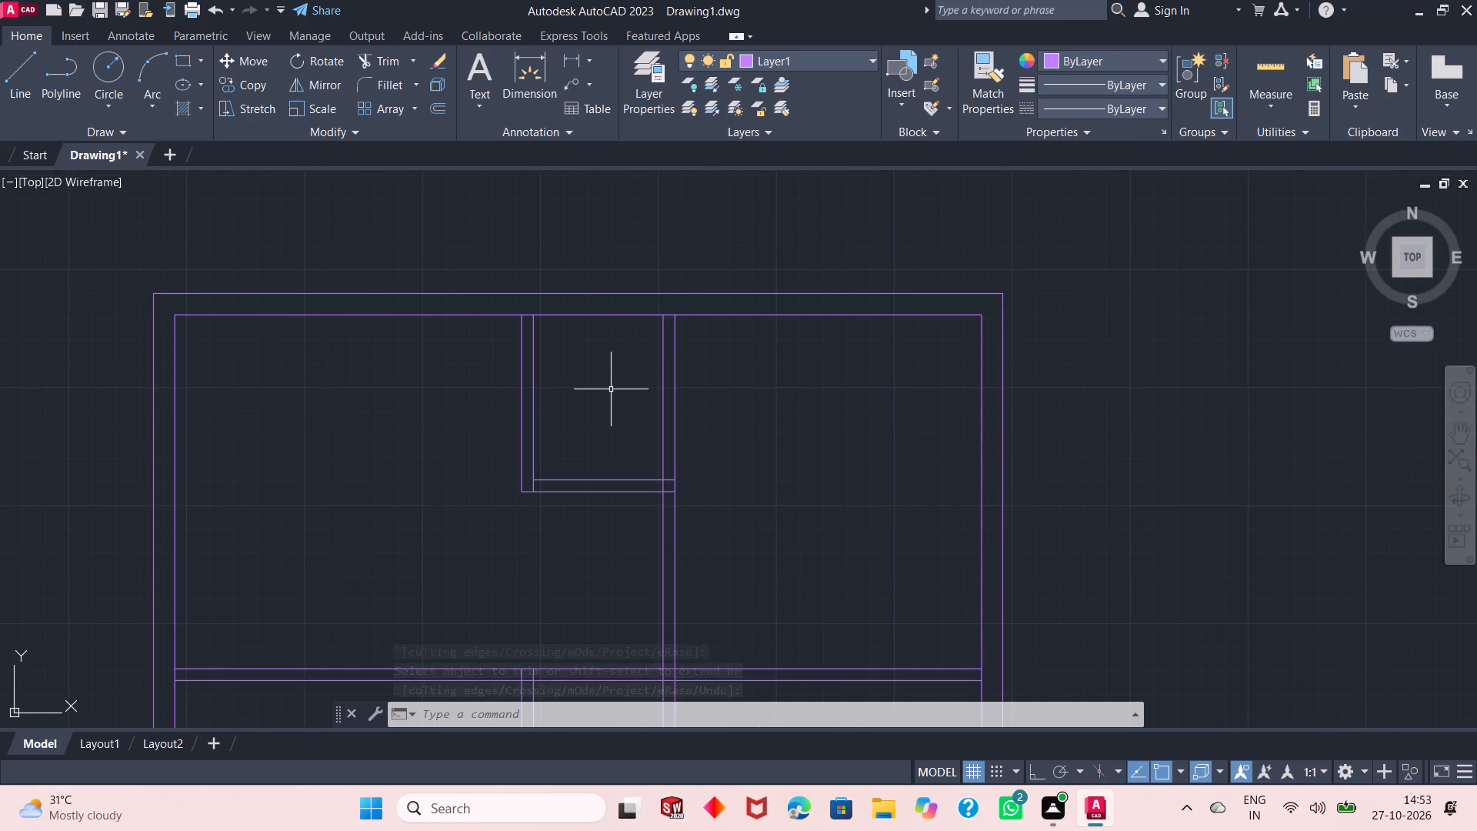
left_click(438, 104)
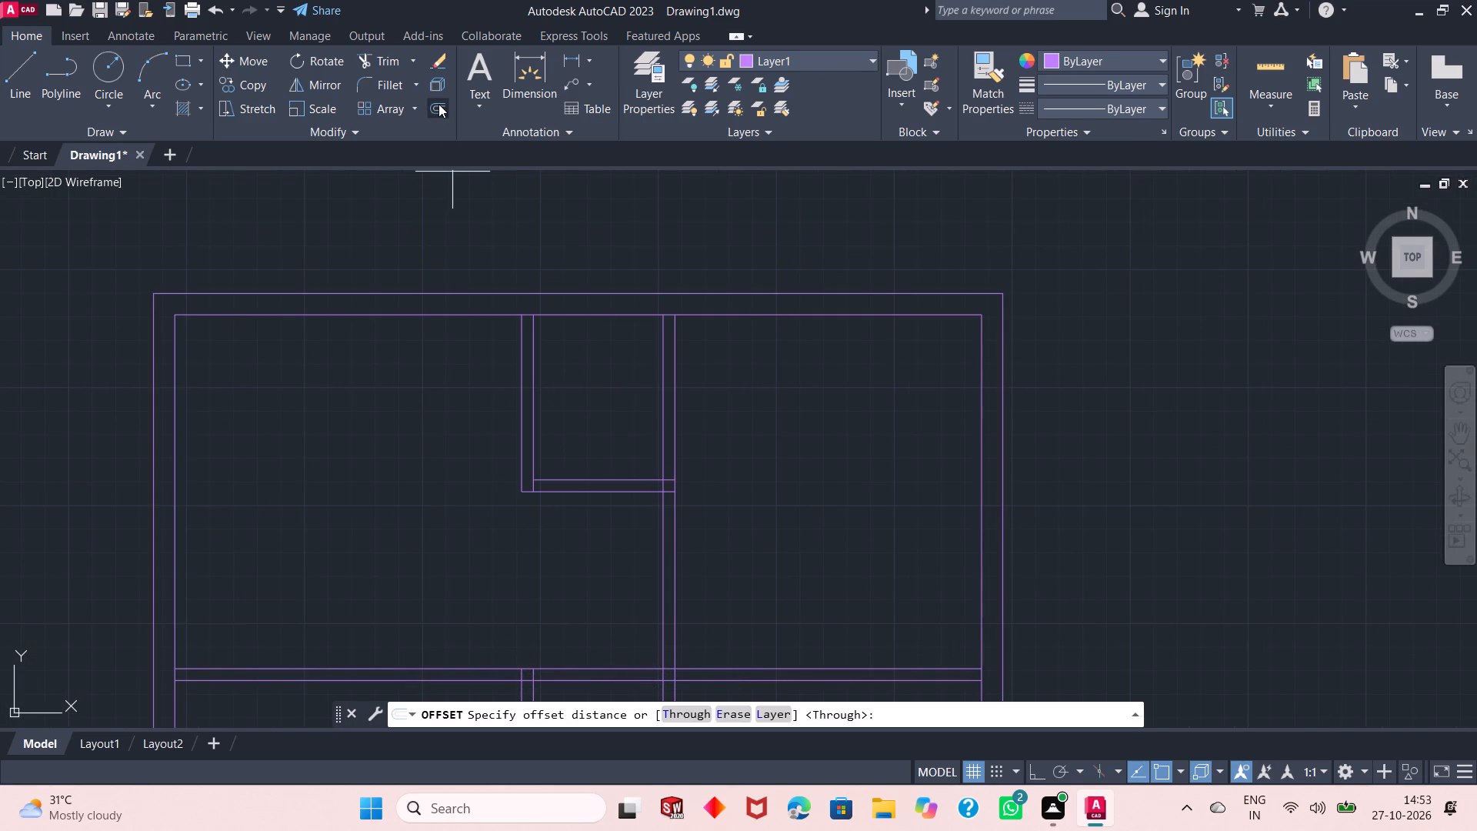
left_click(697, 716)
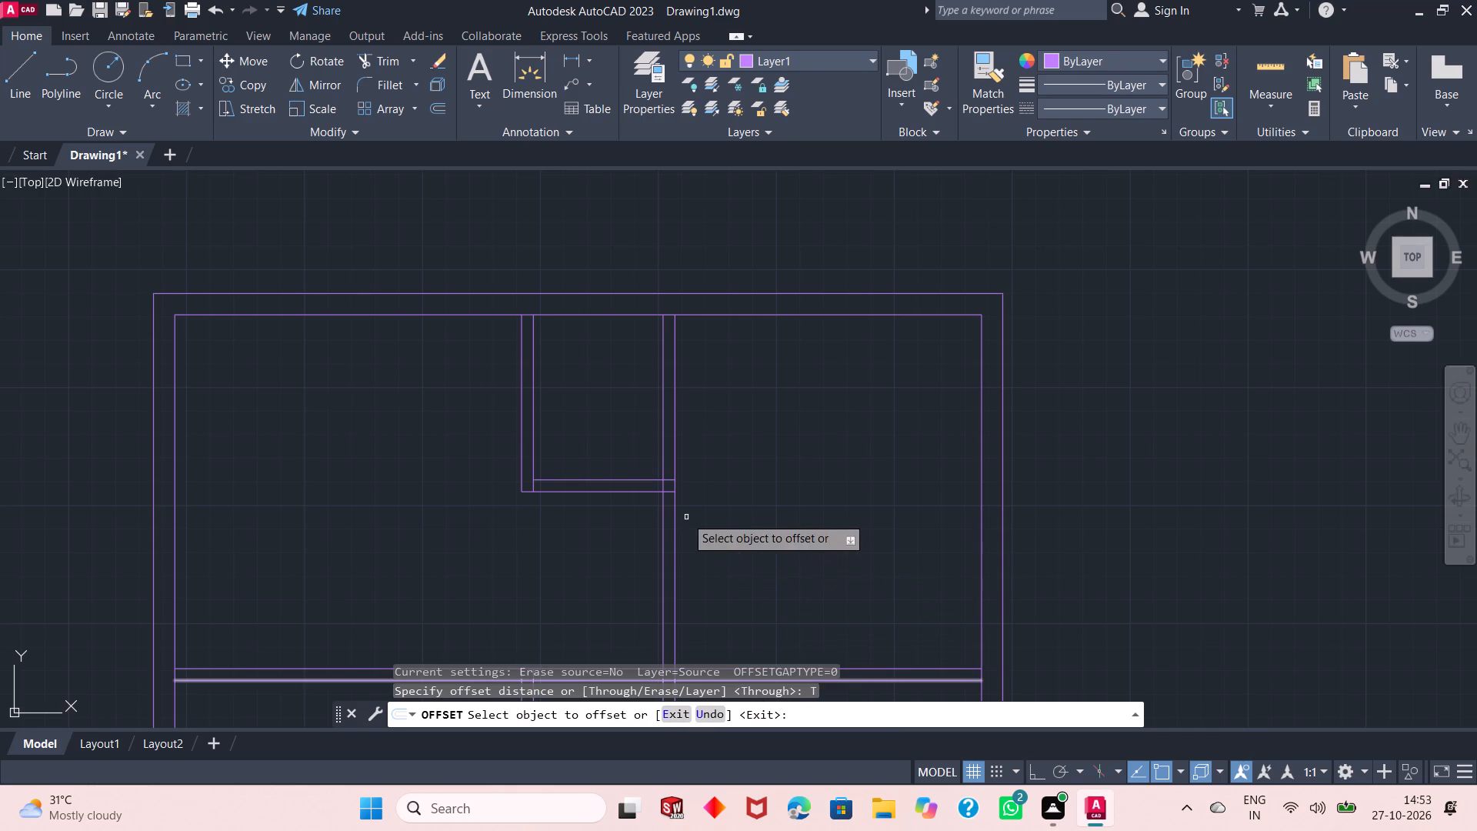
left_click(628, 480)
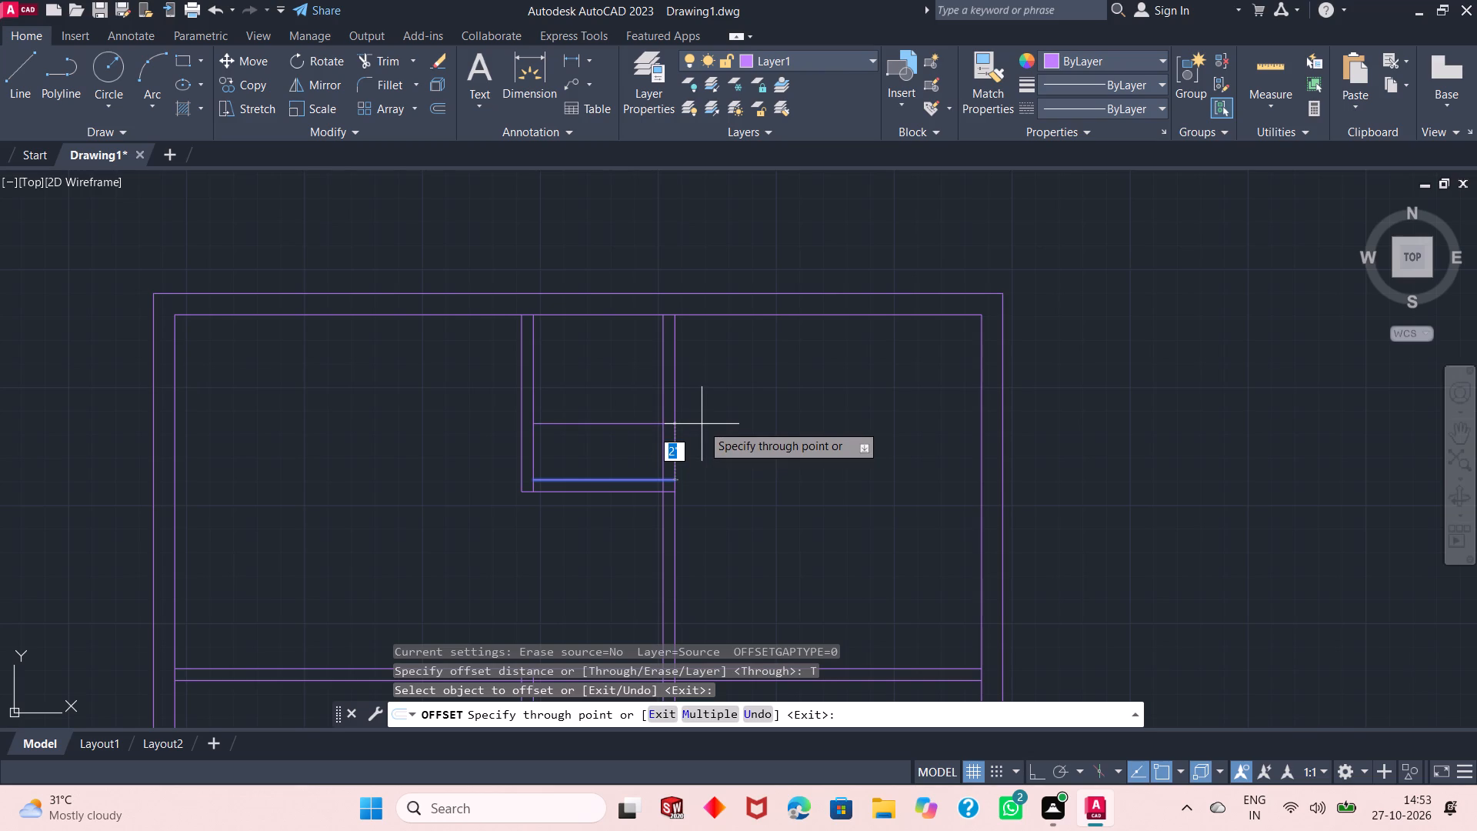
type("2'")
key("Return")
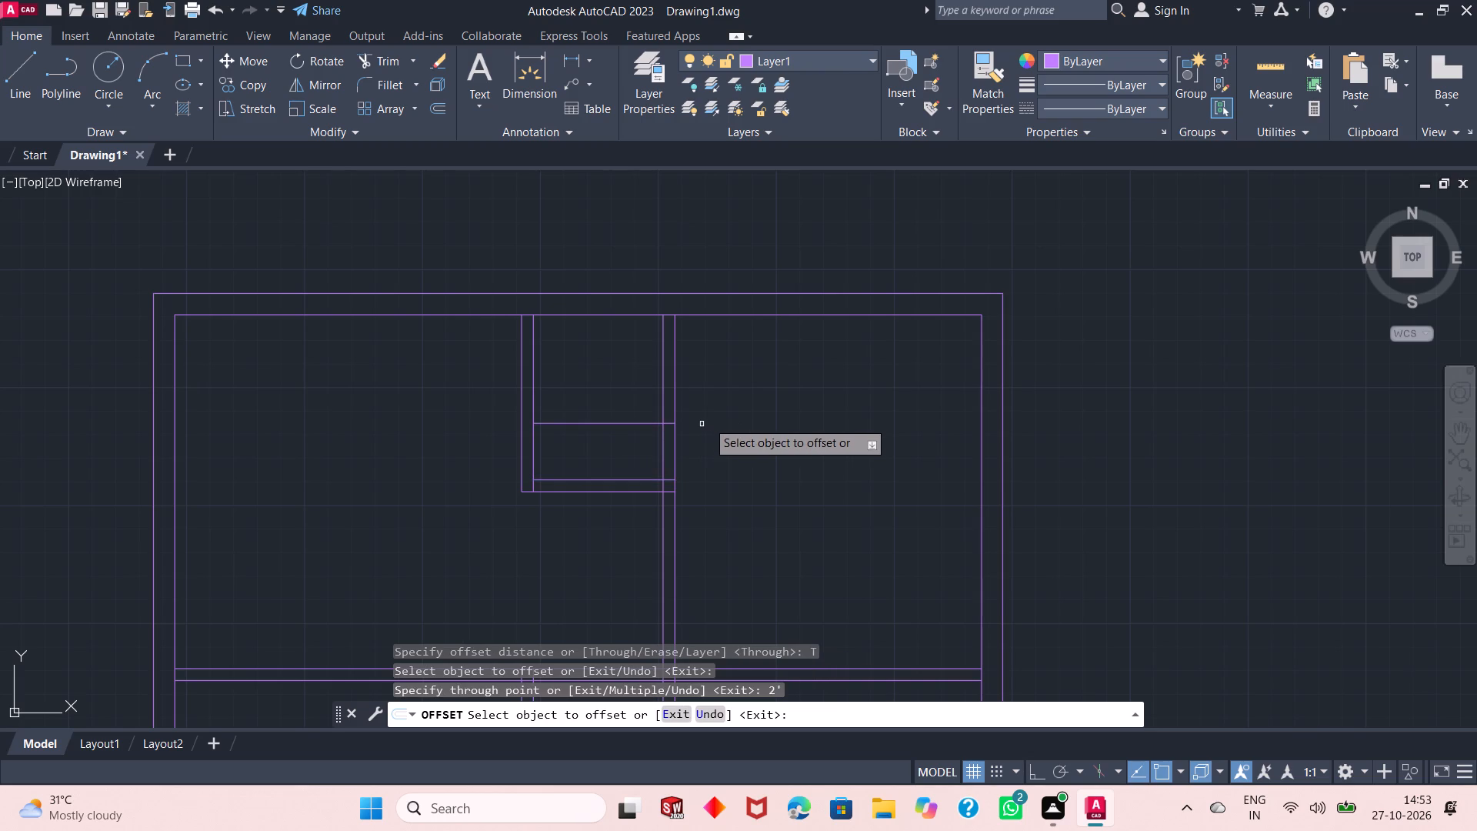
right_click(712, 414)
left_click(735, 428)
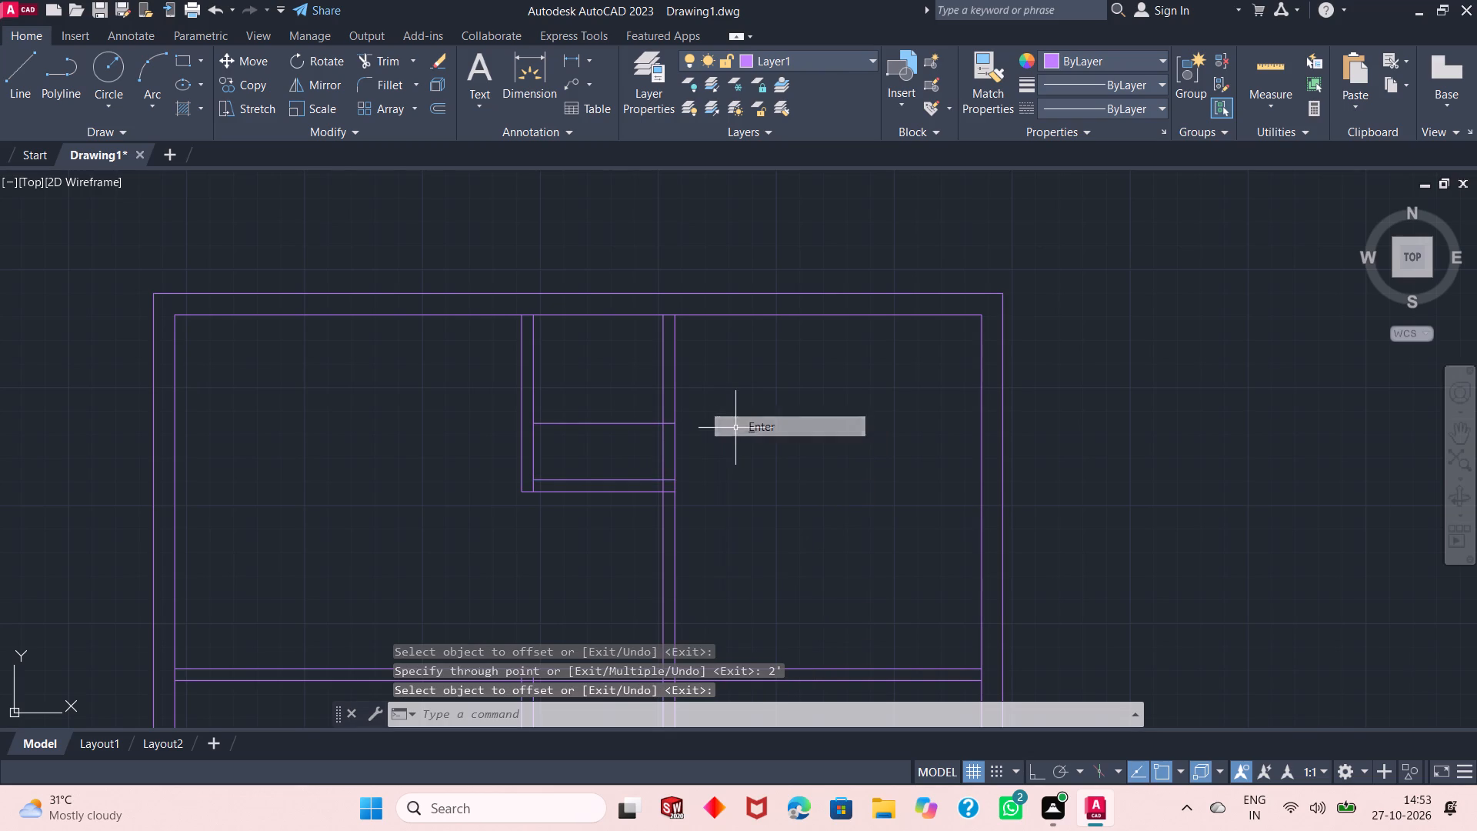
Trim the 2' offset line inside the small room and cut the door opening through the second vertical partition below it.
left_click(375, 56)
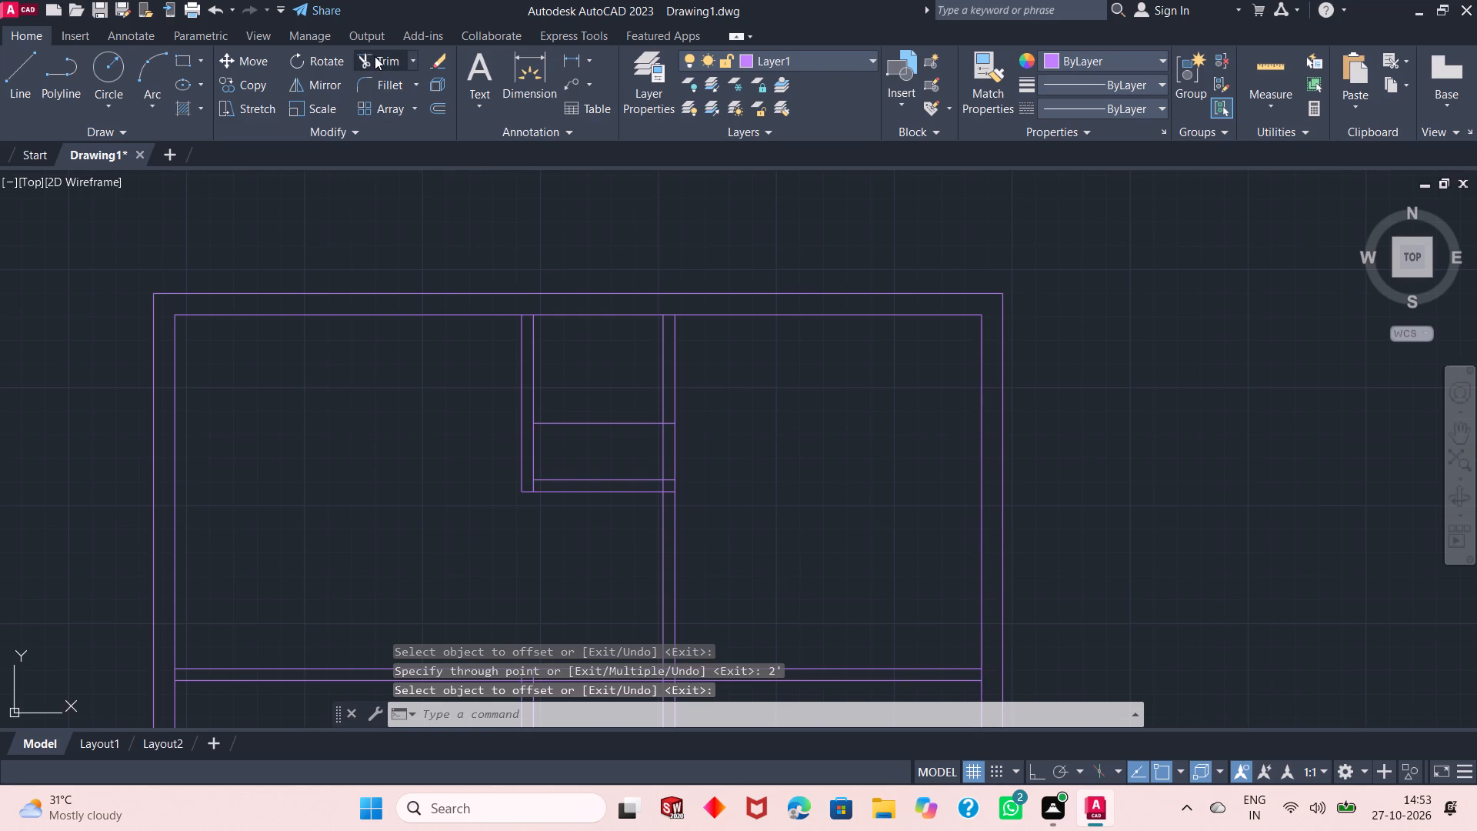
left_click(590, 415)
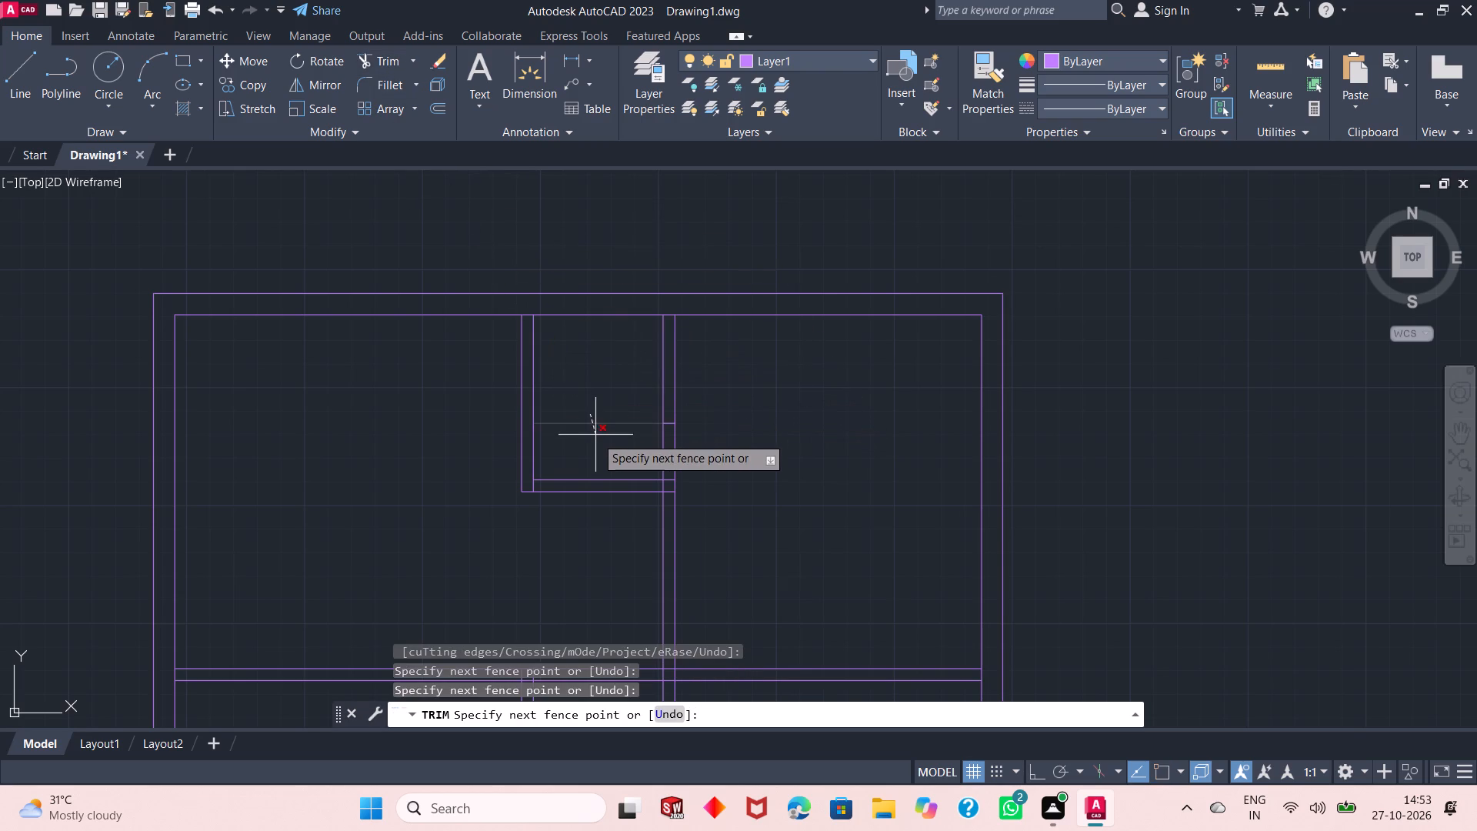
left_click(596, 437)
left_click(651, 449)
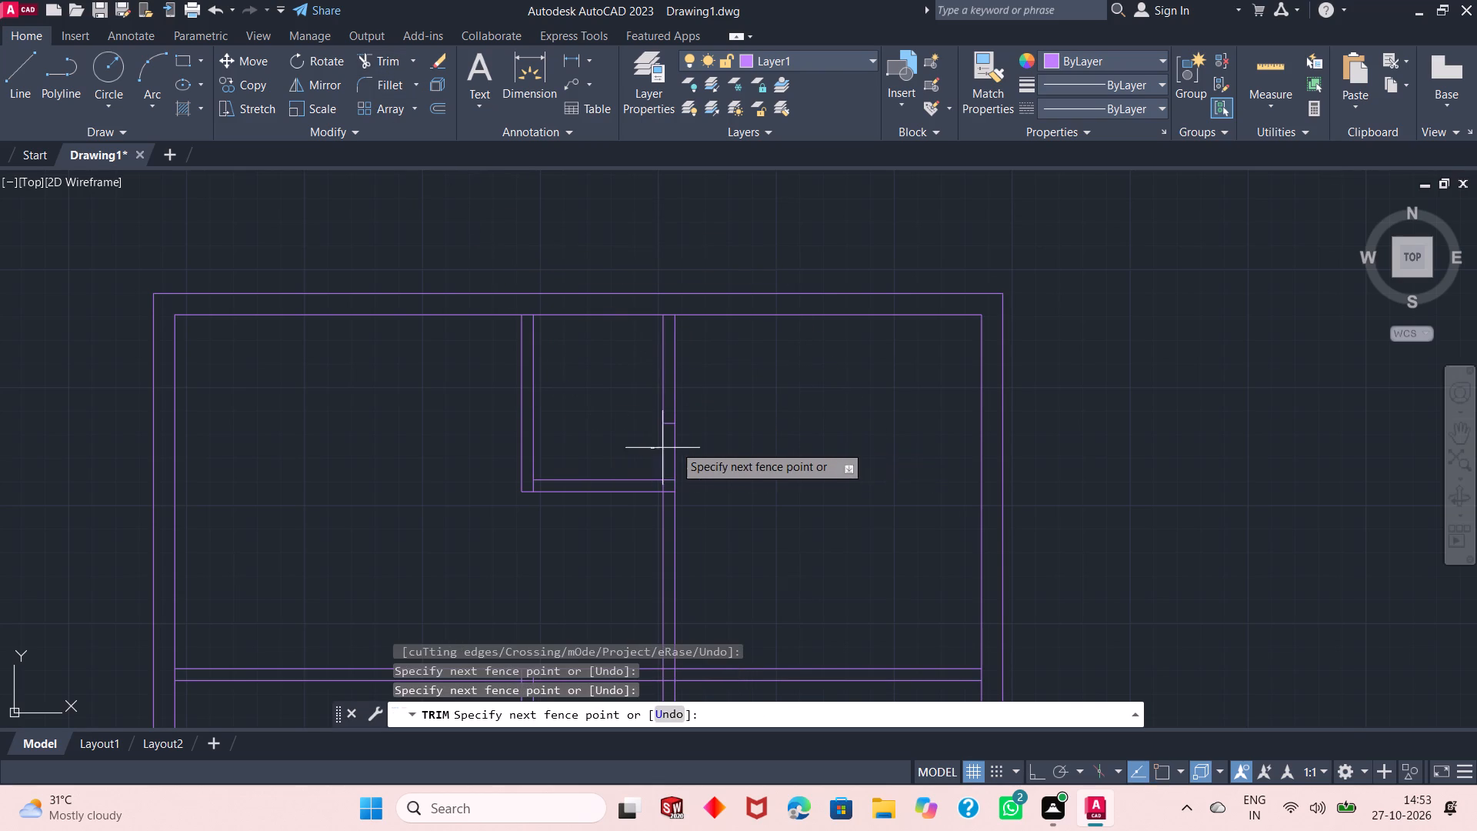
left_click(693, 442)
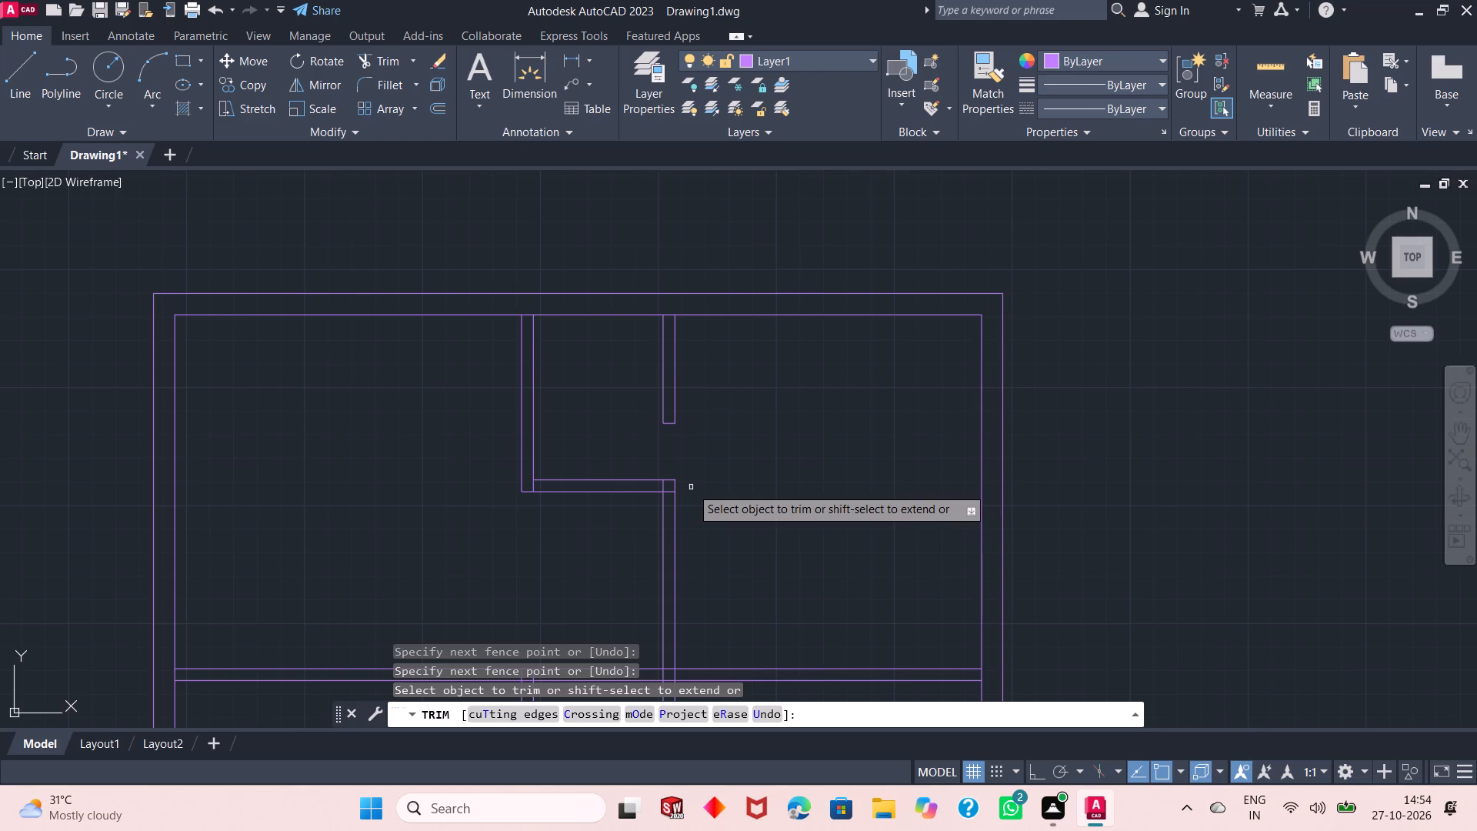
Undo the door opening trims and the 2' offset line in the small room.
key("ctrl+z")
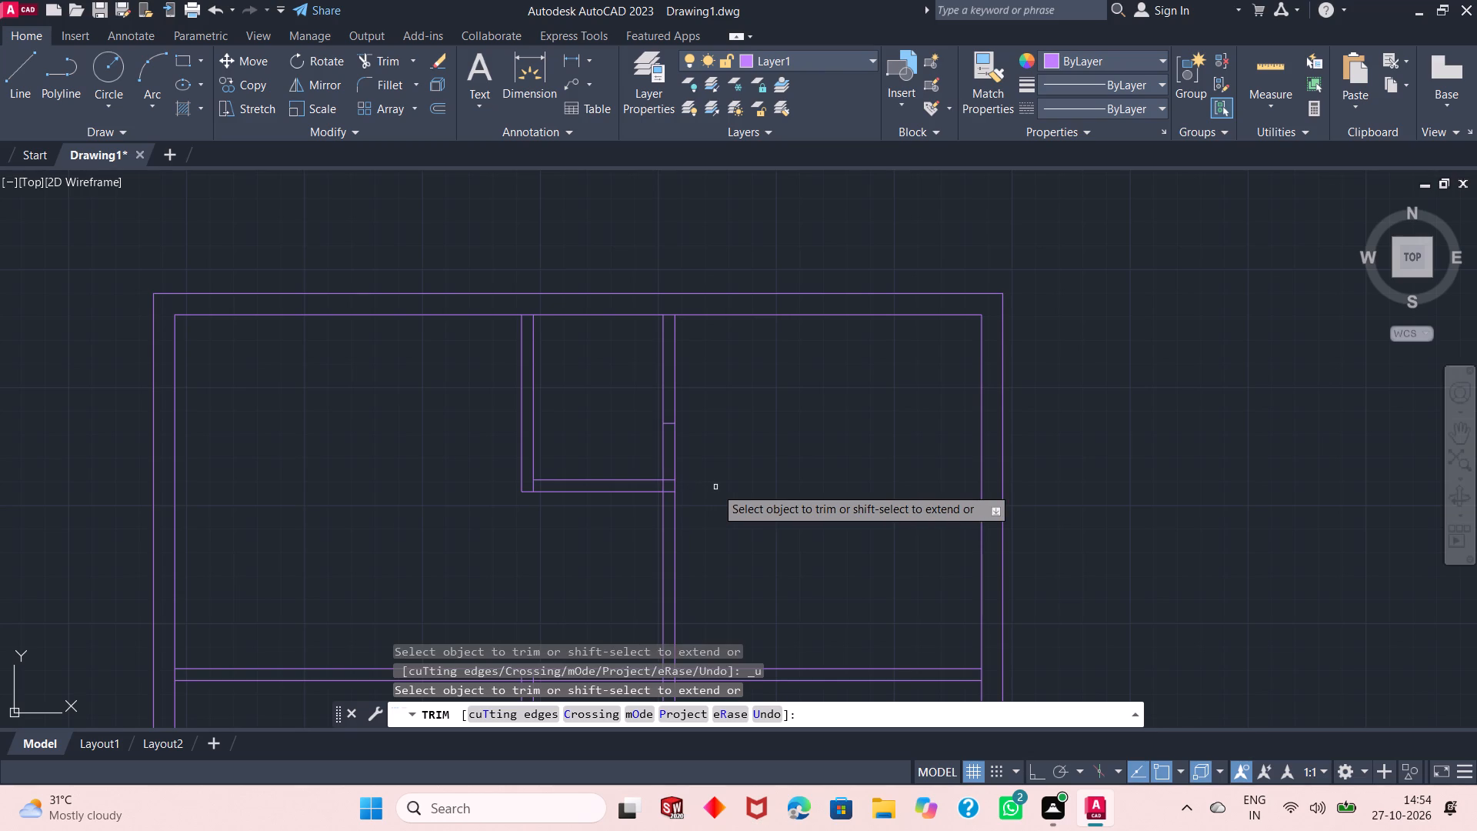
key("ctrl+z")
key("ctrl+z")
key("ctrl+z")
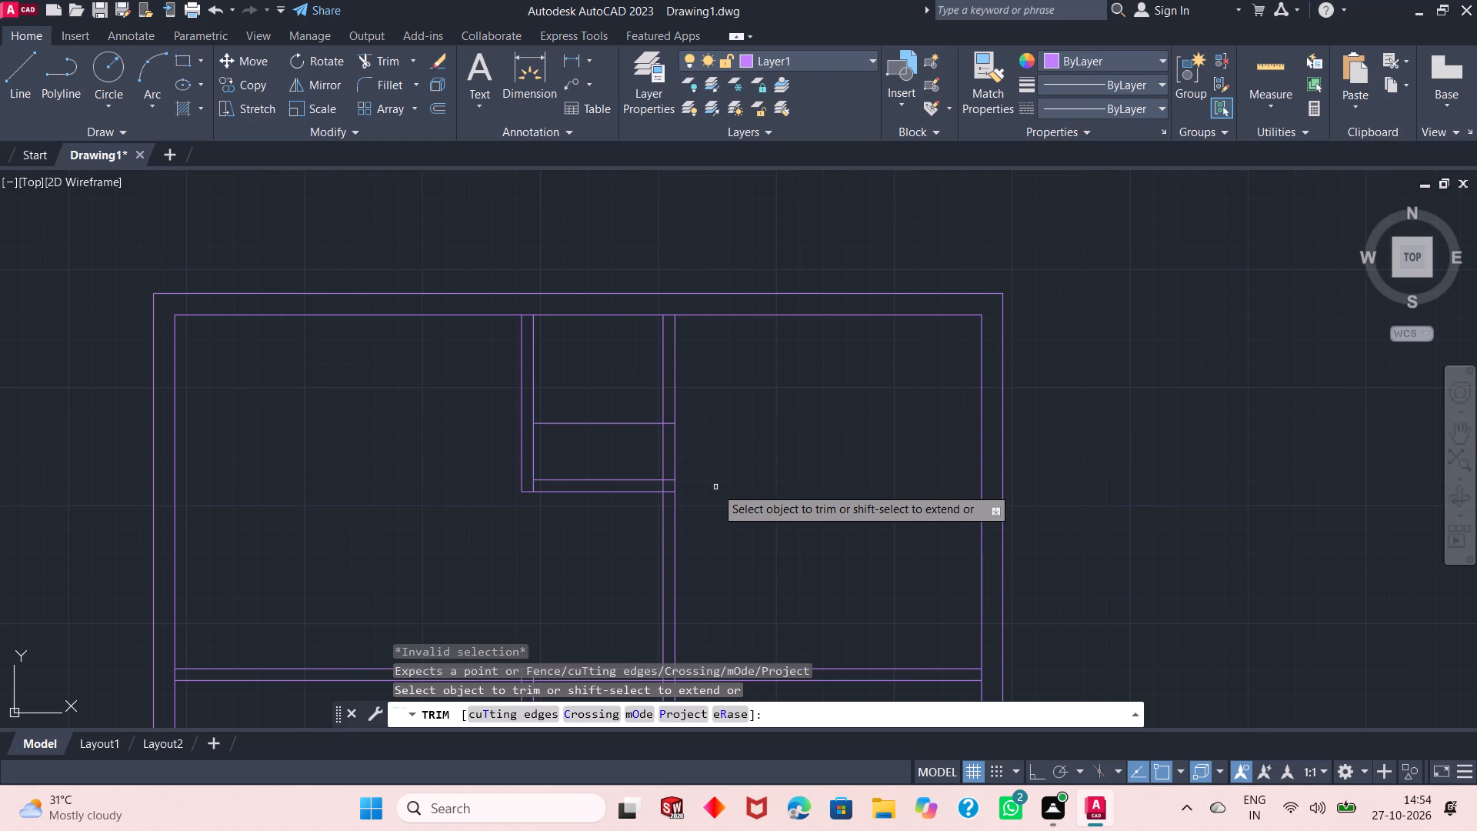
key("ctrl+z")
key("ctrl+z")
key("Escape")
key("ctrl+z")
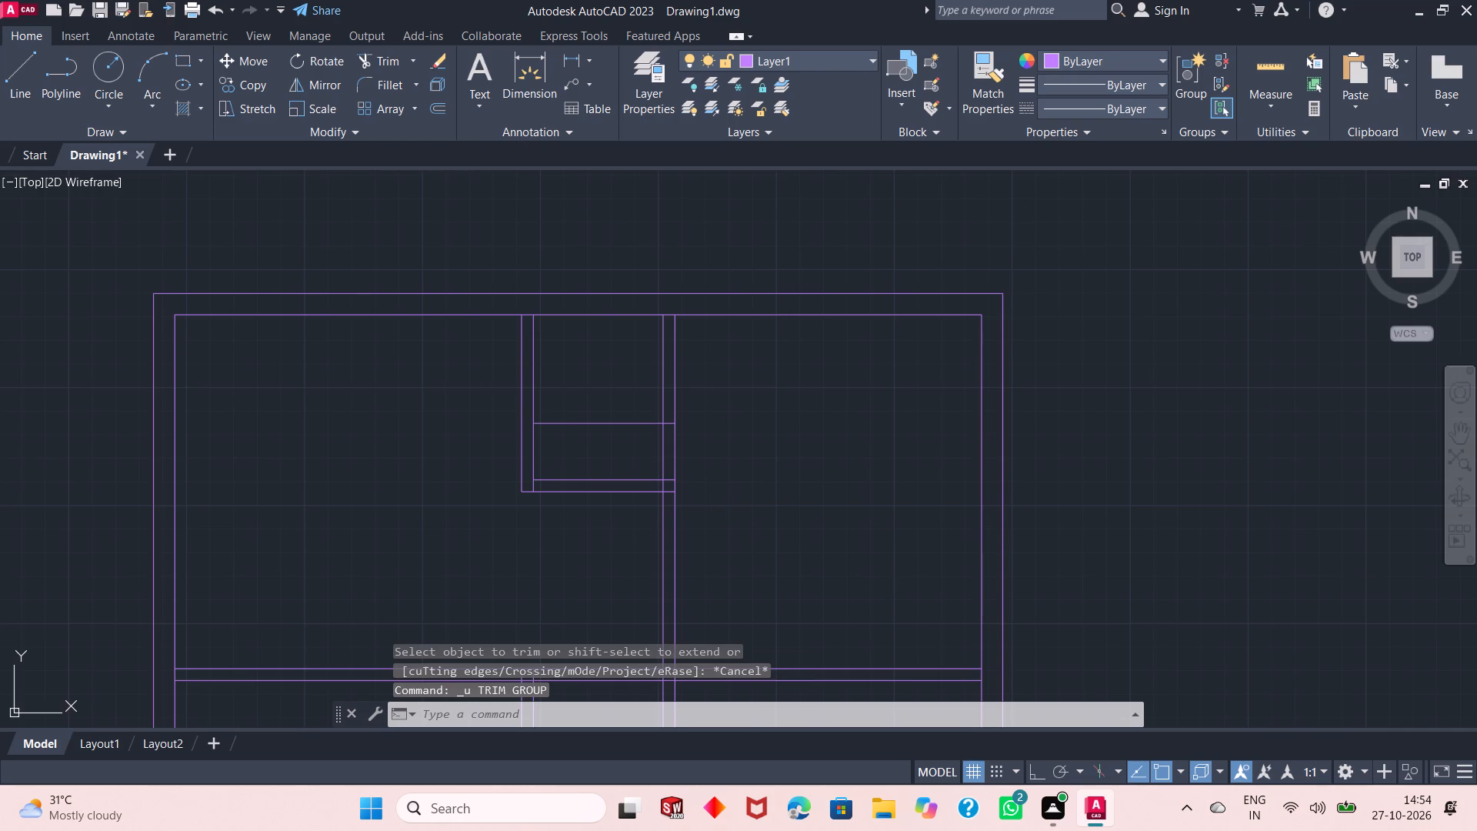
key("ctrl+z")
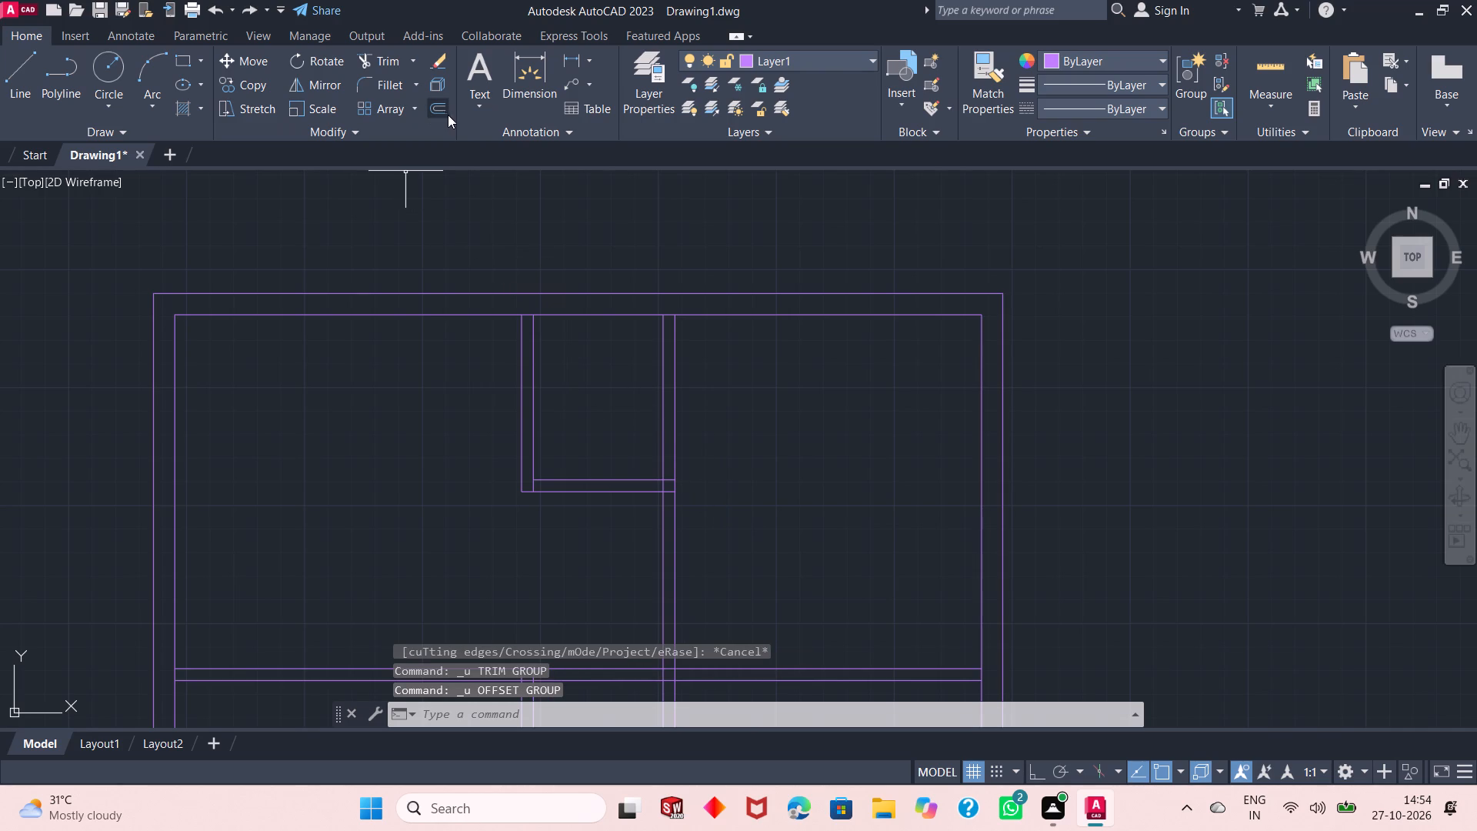
Offset the top line of the small room's lower wall 2'6" upward with Through to mark a door opening.
left_click(444, 113)
right_click(444, 187)
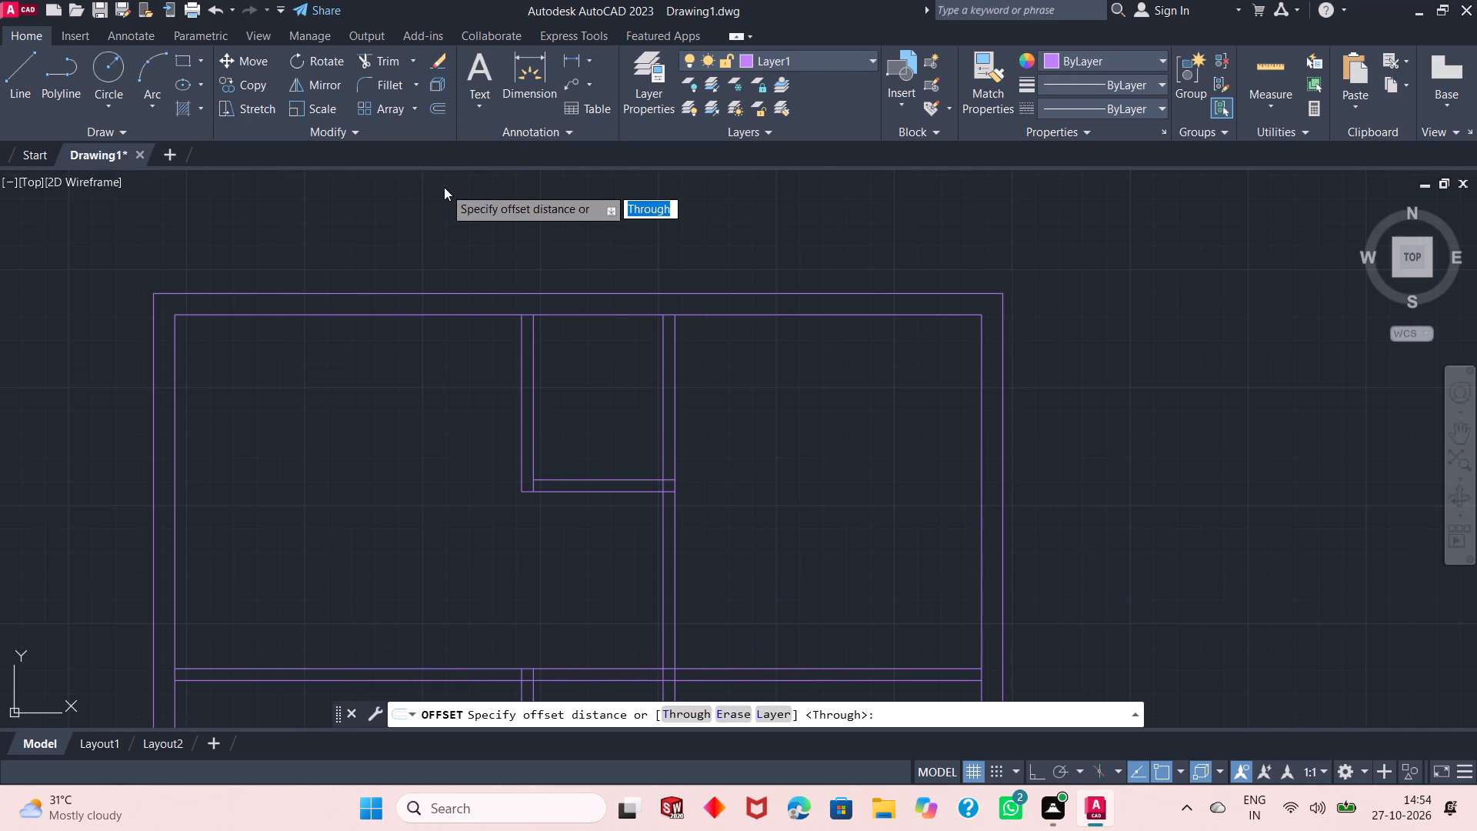
left_click(464, 205)
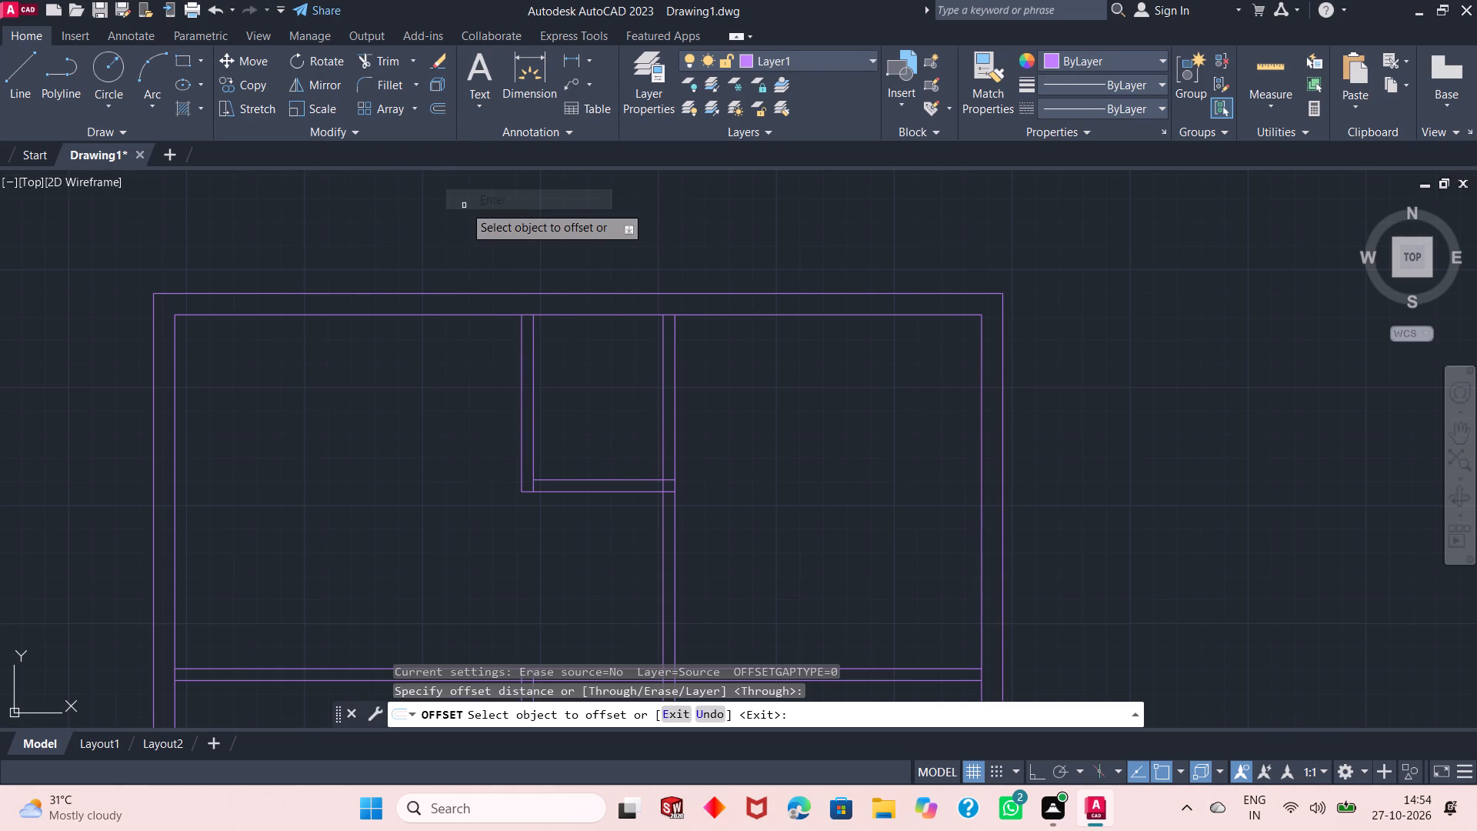
left_click(648, 478)
type("2'6\"")
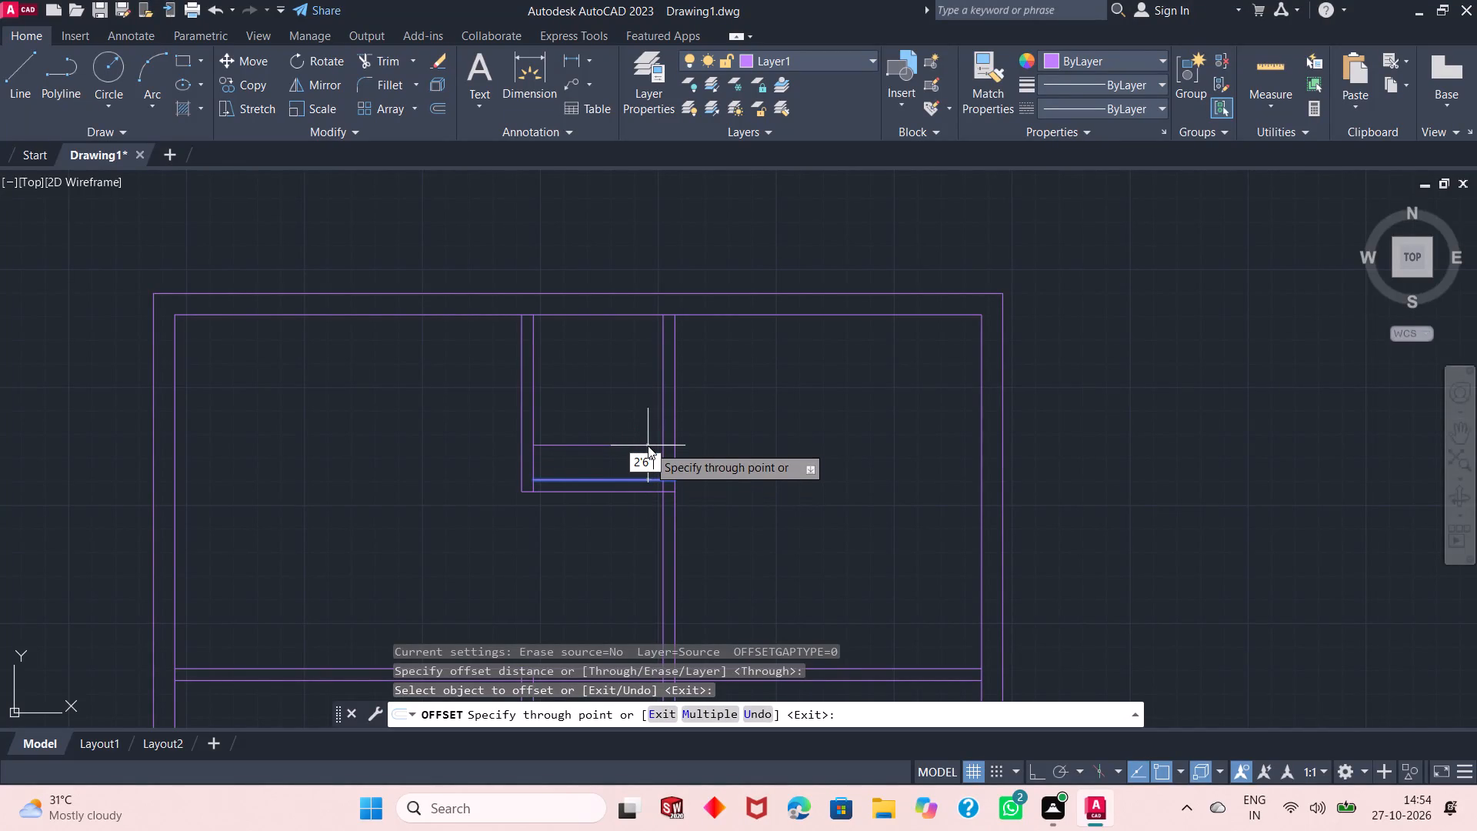
key("Return")
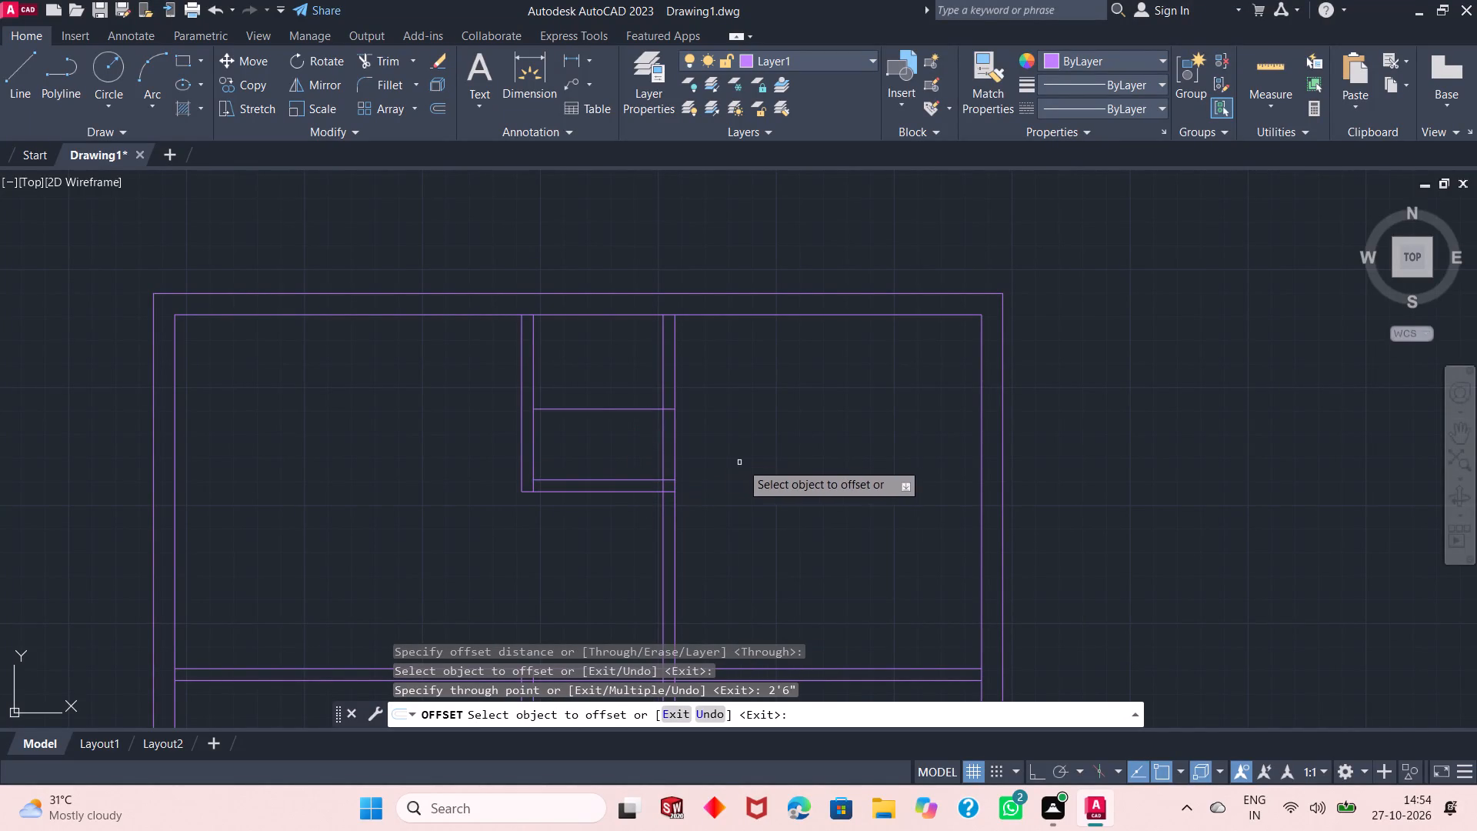
right_click(718, 398)
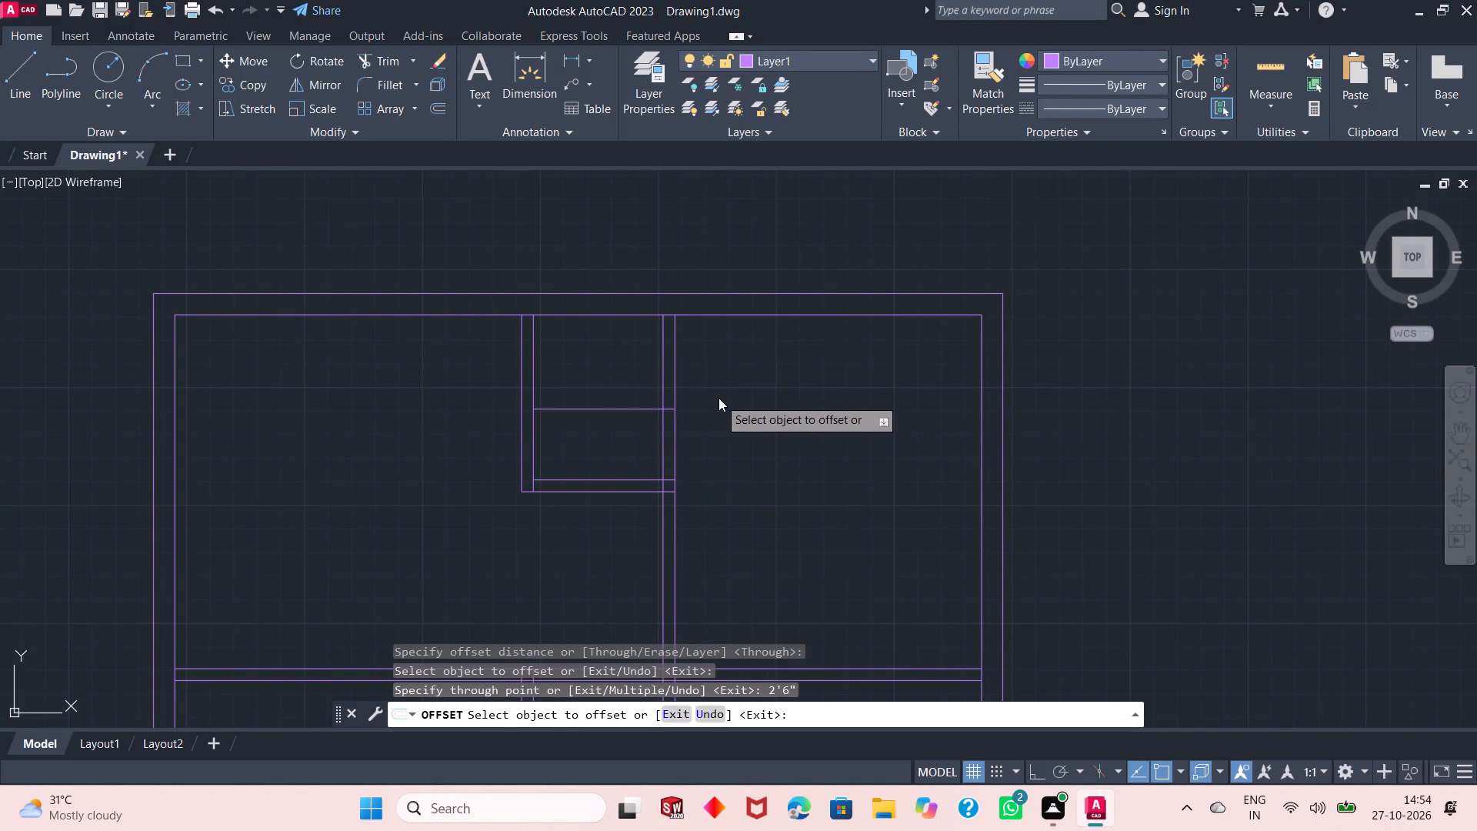
left_click(731, 406)
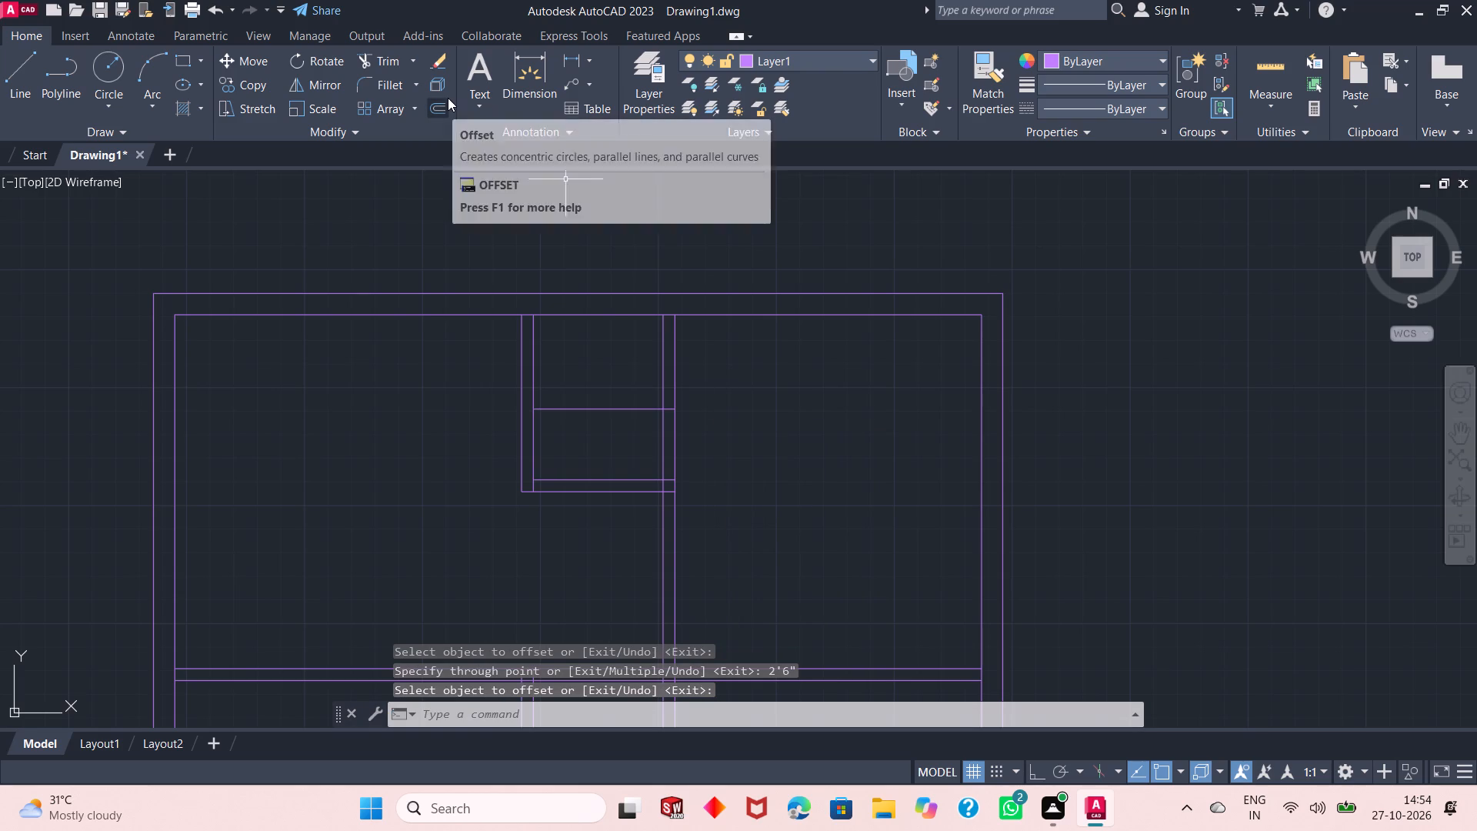
Trim the 2'6" offset line inside the small room, cut the door opening through the second vertical partition, and trim the lower wall's overlap at that partition.
left_click(377, 65)
left_click(624, 386)
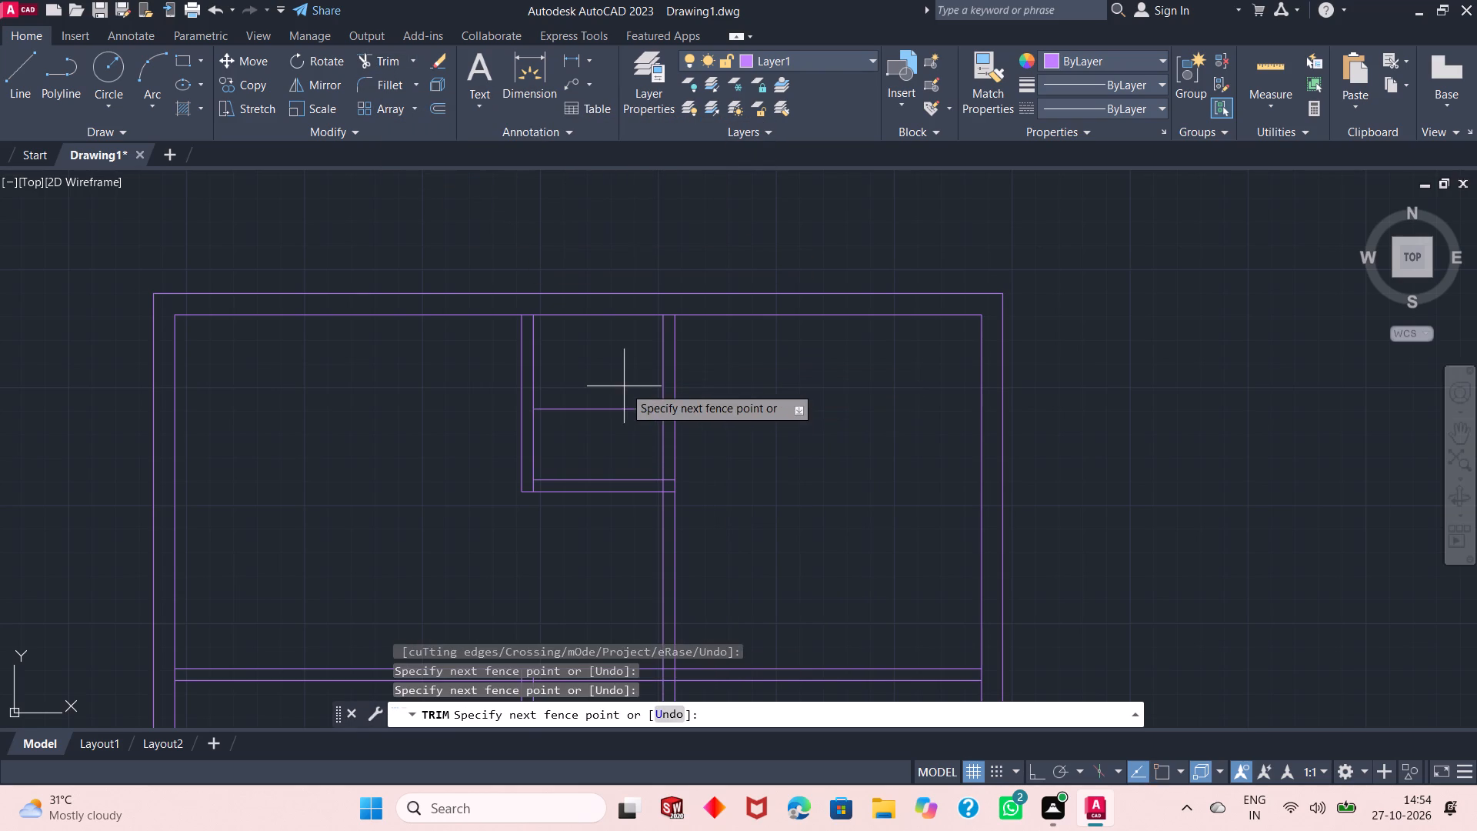
left_click(626, 433)
left_click(626, 433)
left_click_drag(633, 433, 700, 437)
left_click(700, 437)
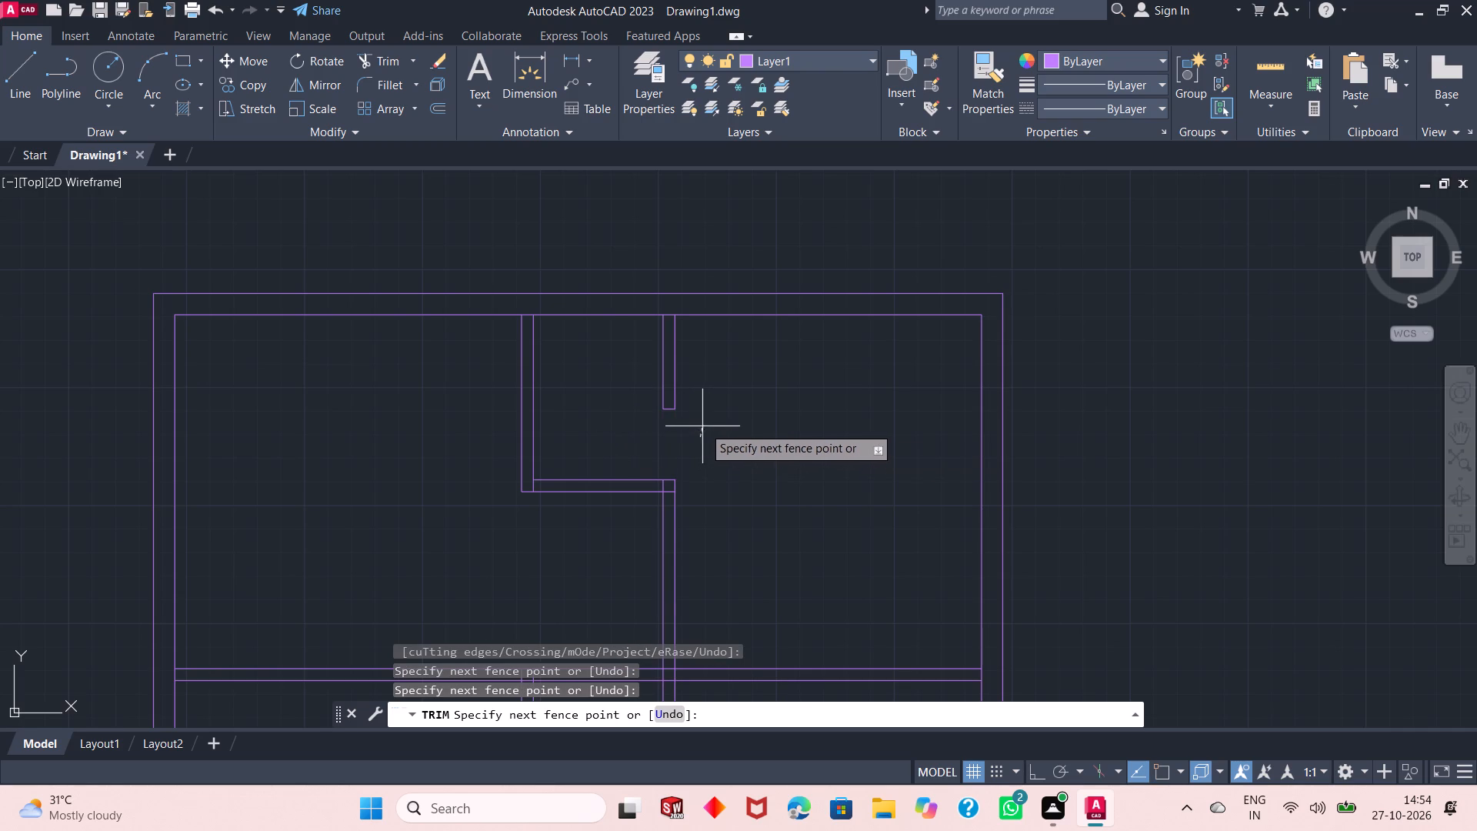
left_click(711, 427)
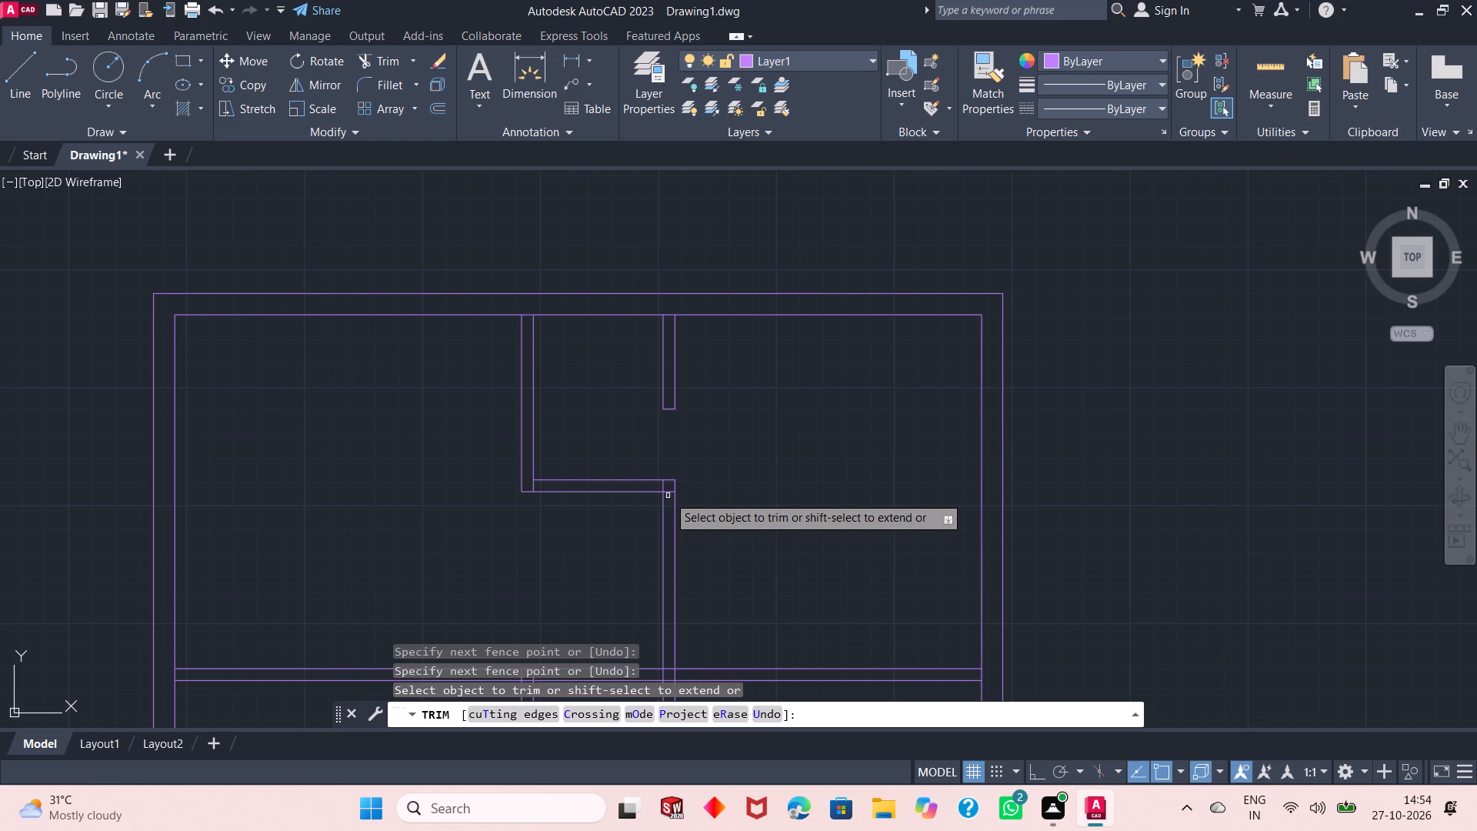
left_click(669, 493)
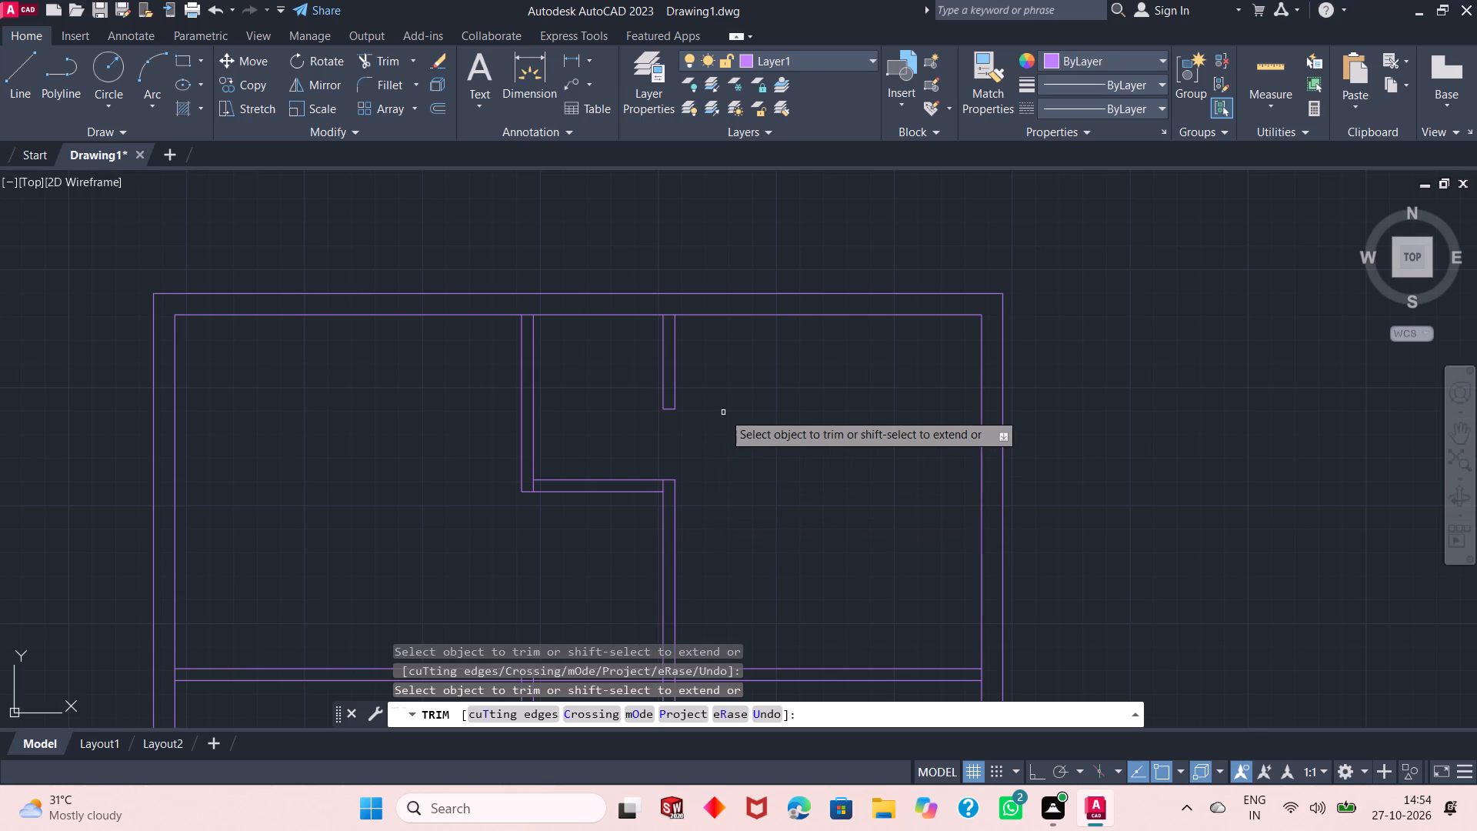
right_click(723, 412)
left_click(749, 423)
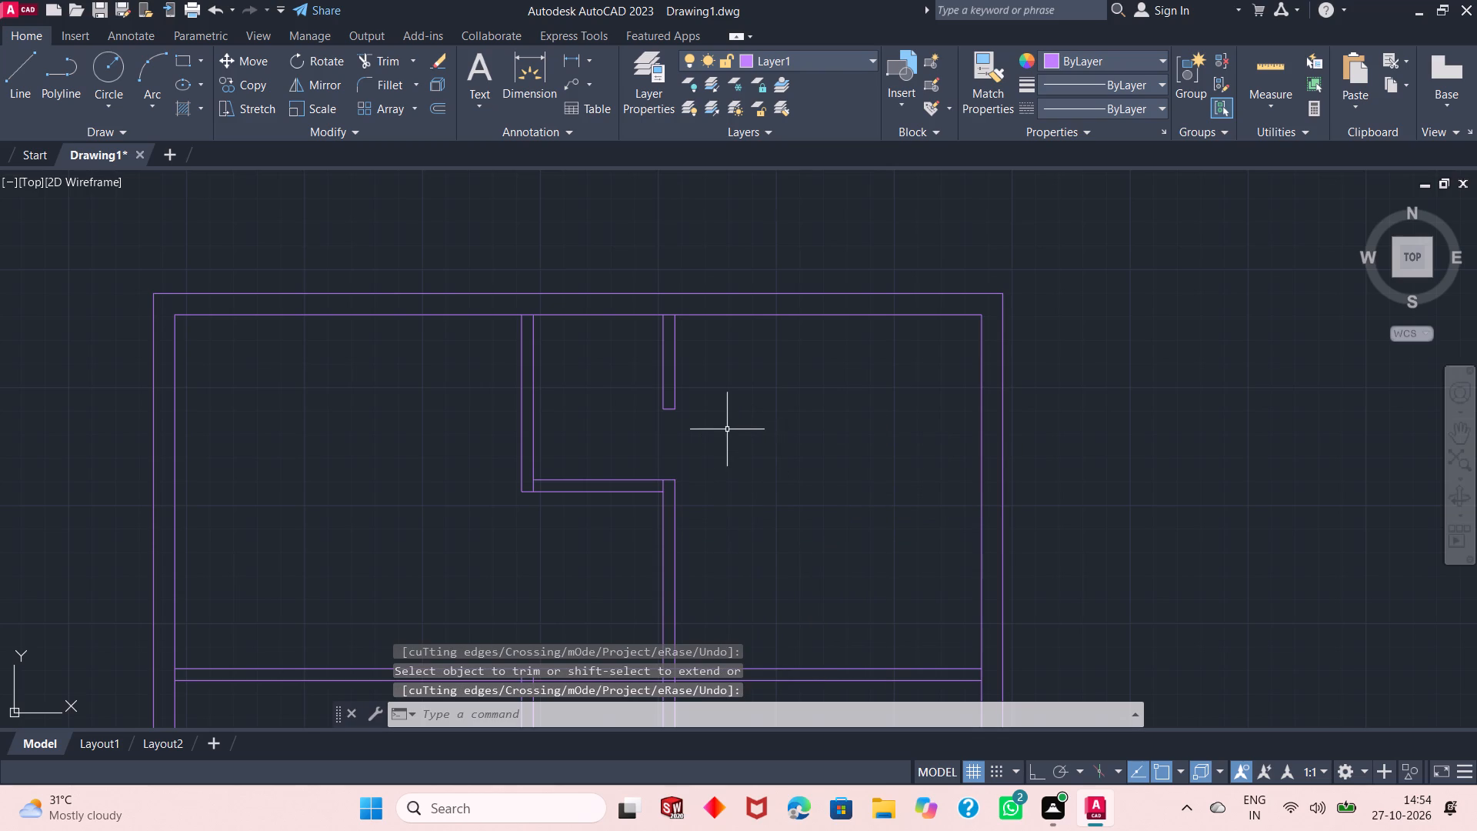
Extend both lines of the first vertical partition from the horizontal partition up to the small room's lower wall.
scroll(727, 429, "up", 2, "ctrl")
scroll(727, 429, "down", 4, "ctrl")
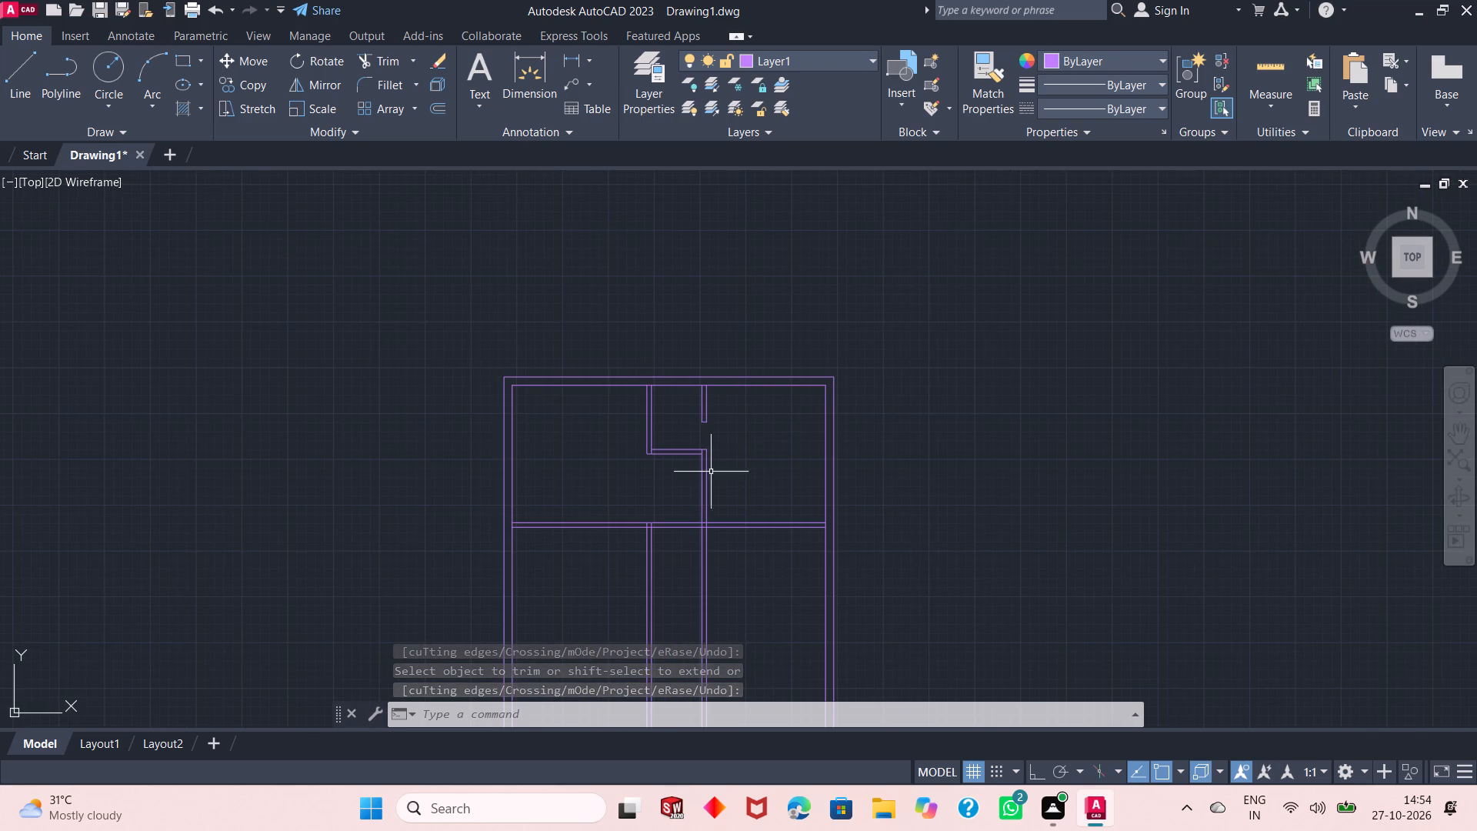
scroll(708, 476, "up", 1, "ctrl")
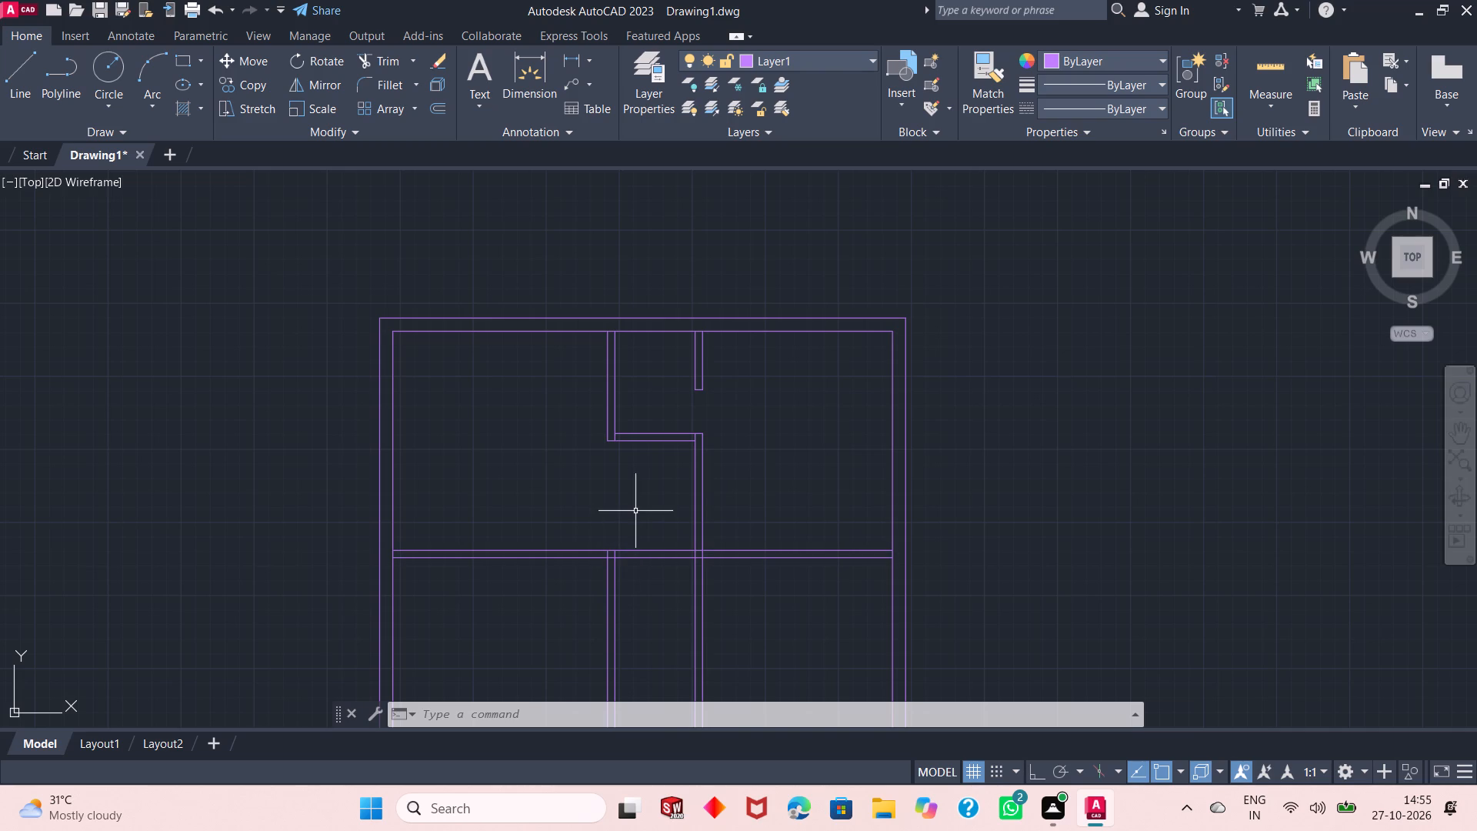
scroll(635, 511, "up", 1, "ctrl")
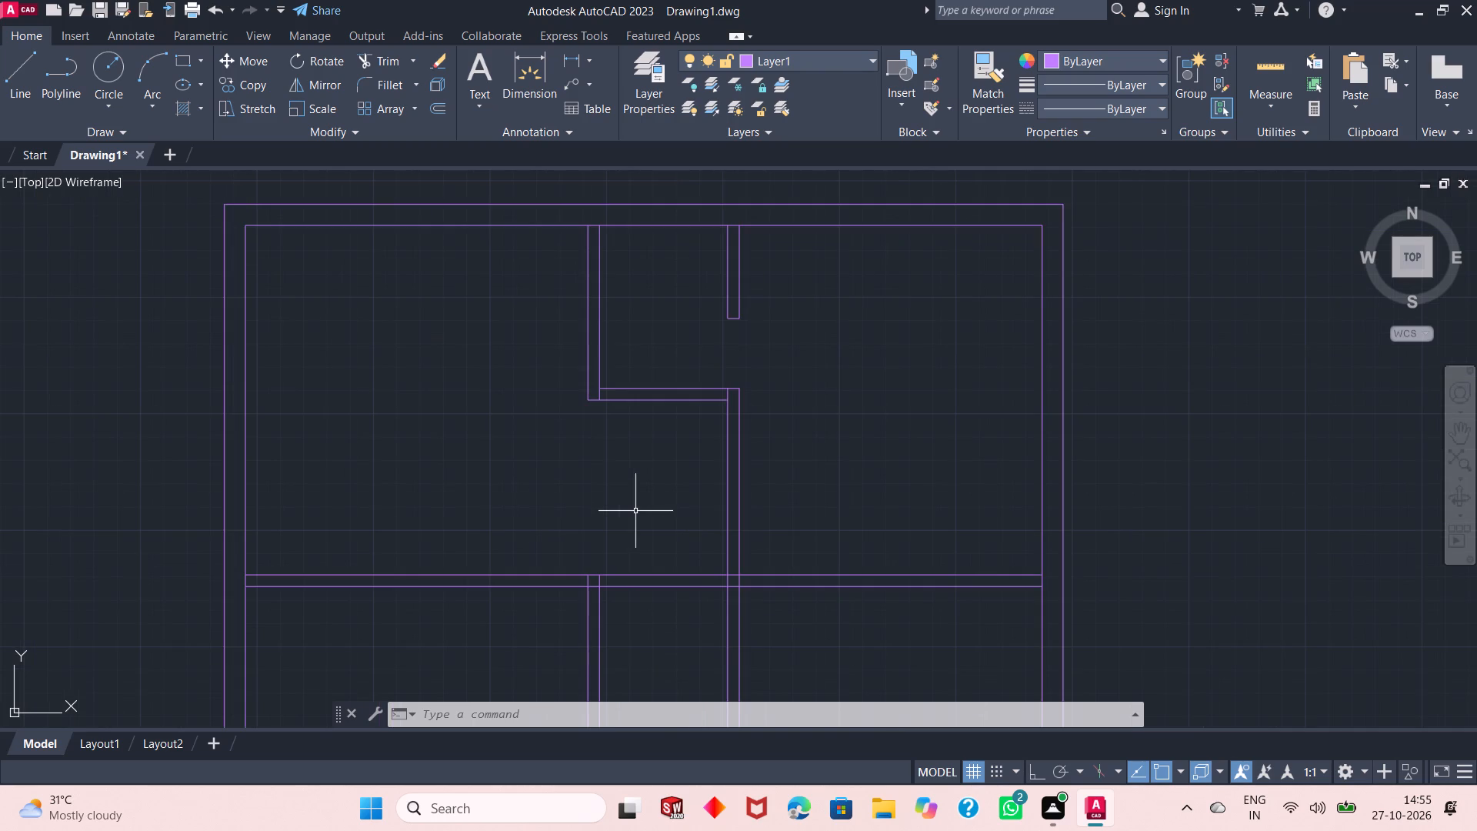
left_click(408, 56)
left_click(399, 136)
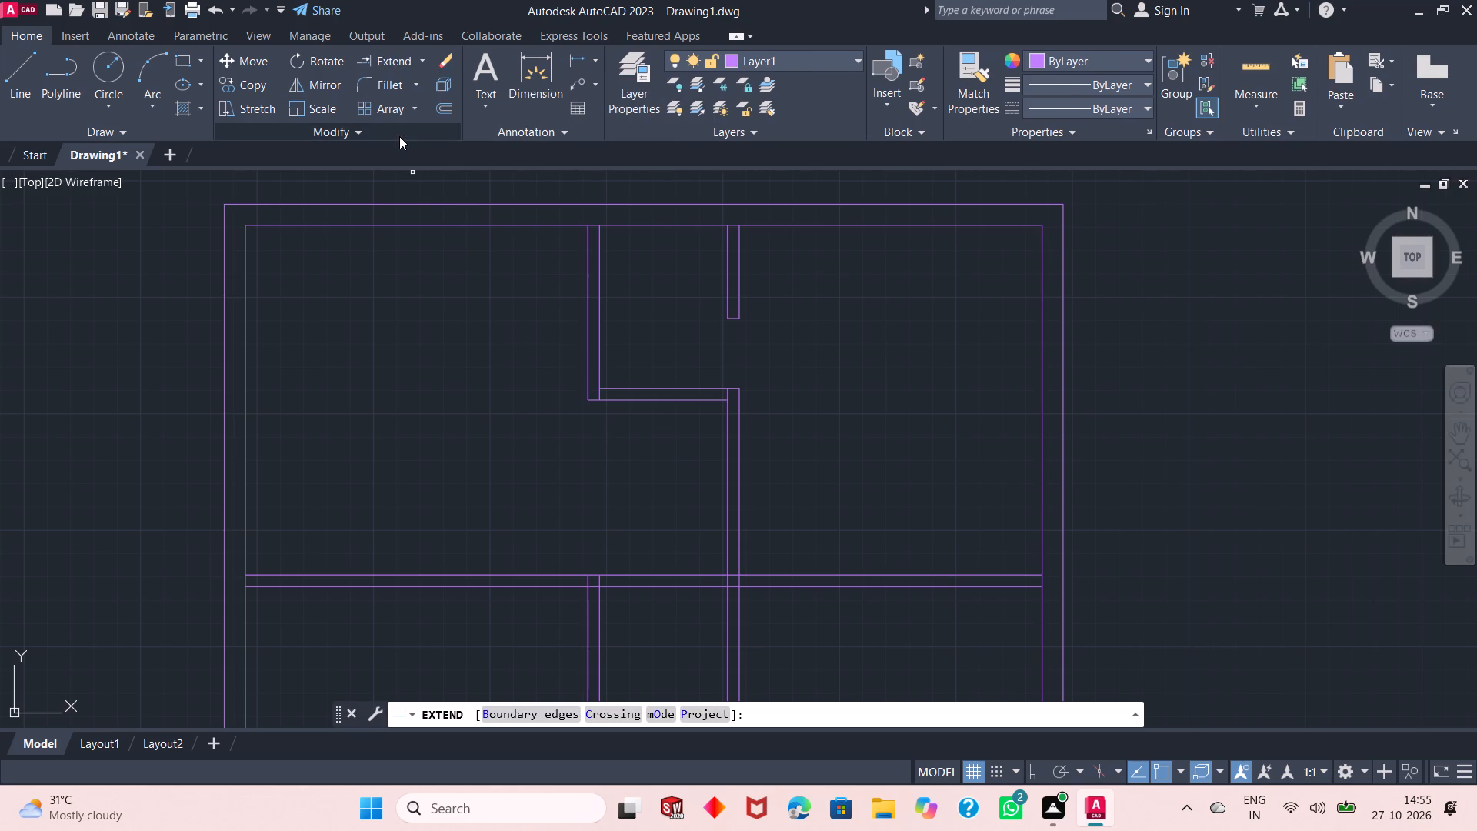
left_click(599, 581)
left_click(590, 581)
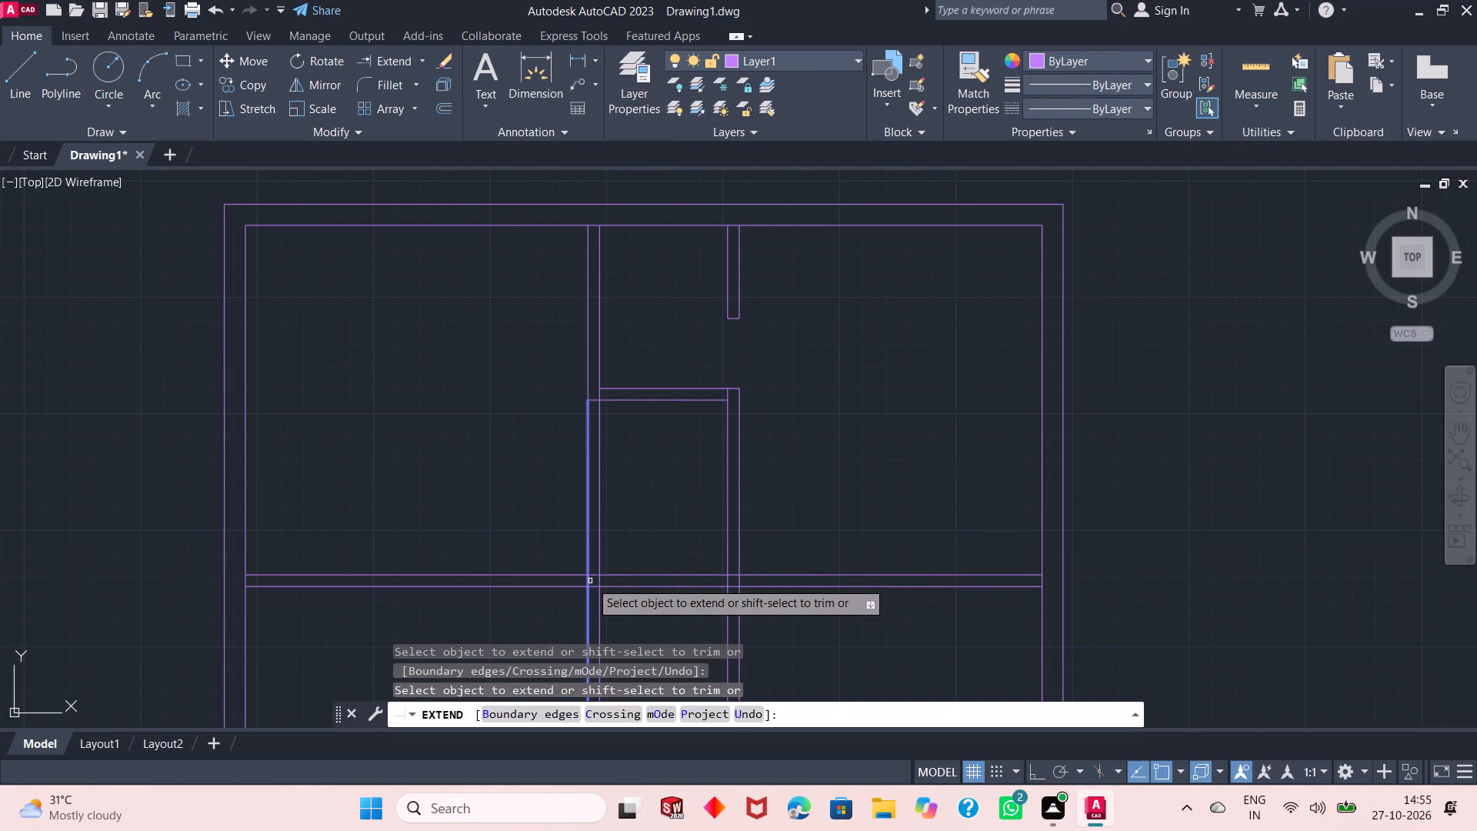
right_click(485, 409)
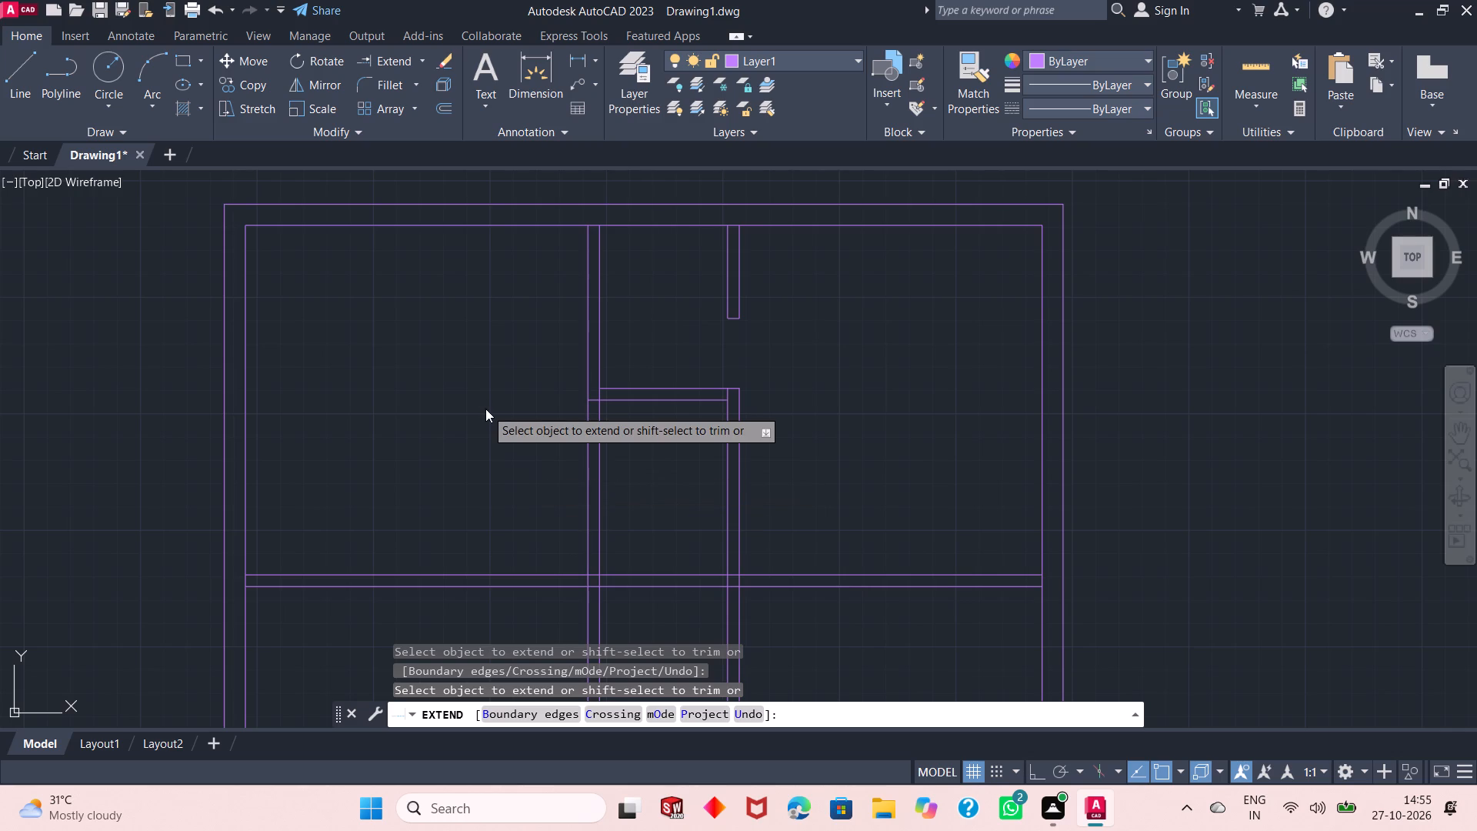
left_click(504, 417)
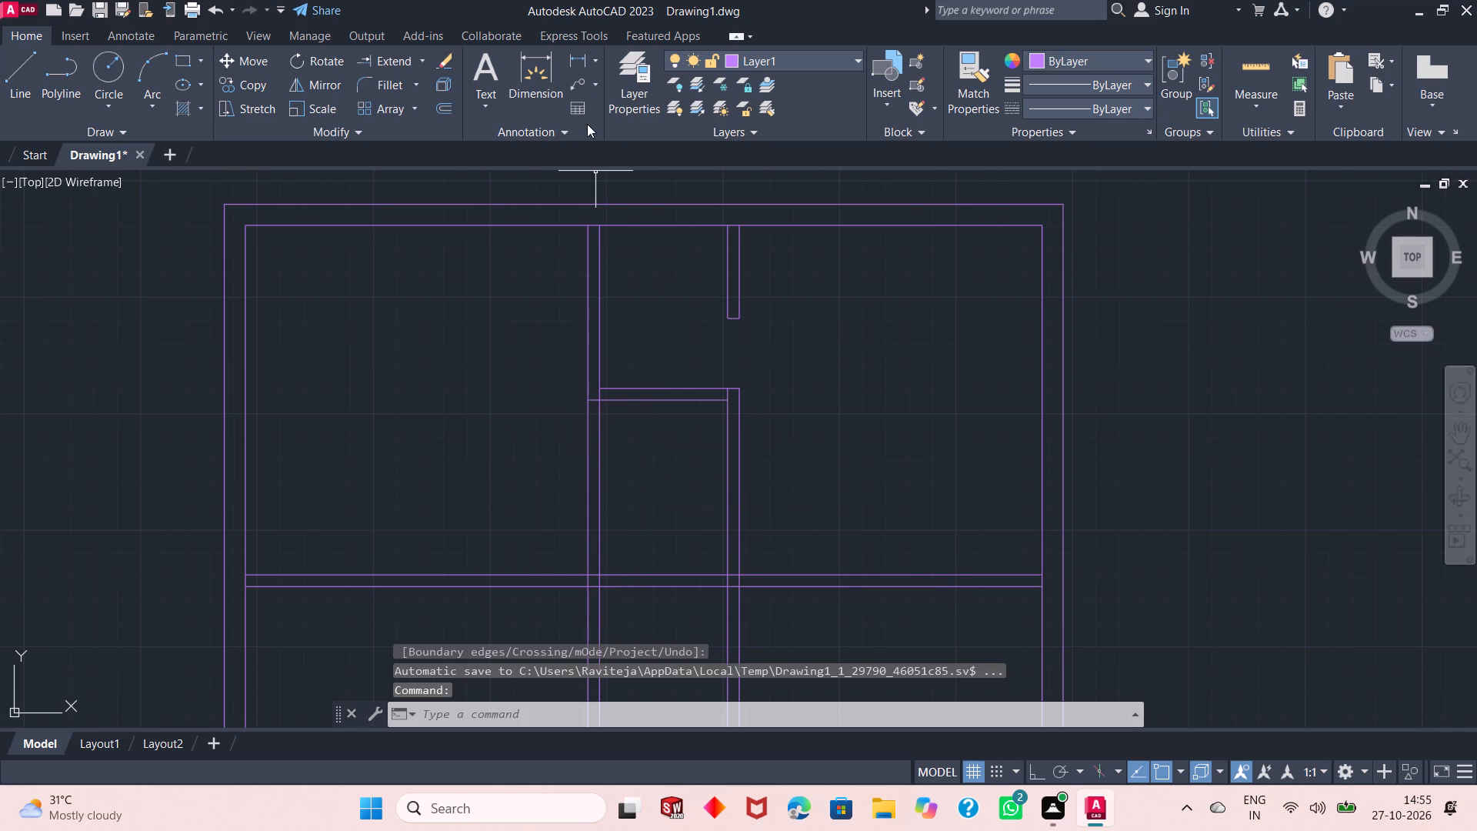
Offset the bottom line of the small room's lower wall 2'6" downward with Through to mark another door opening.
left_click(448, 103)
right_click(392, 257)
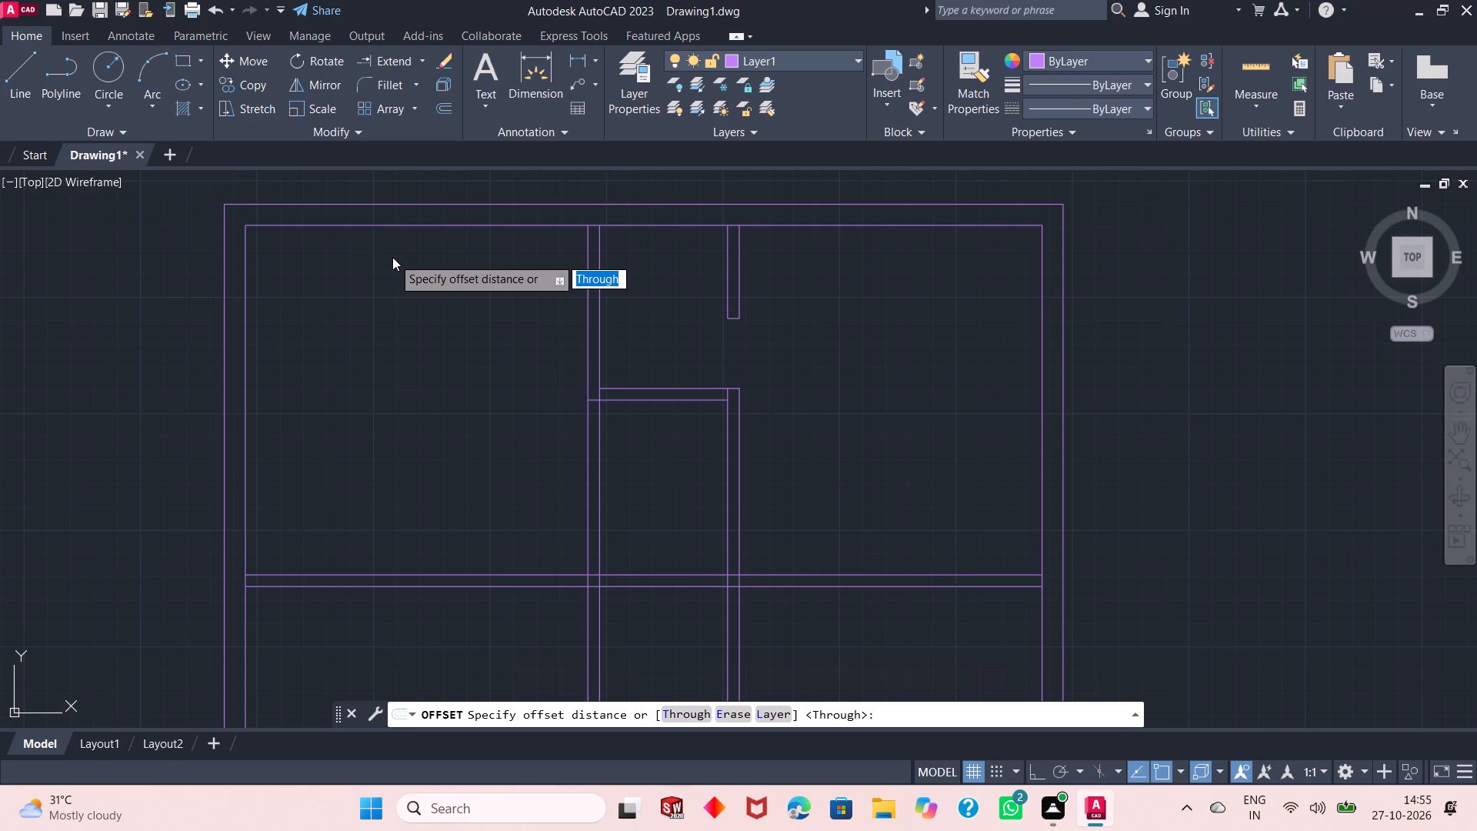
left_click(411, 265)
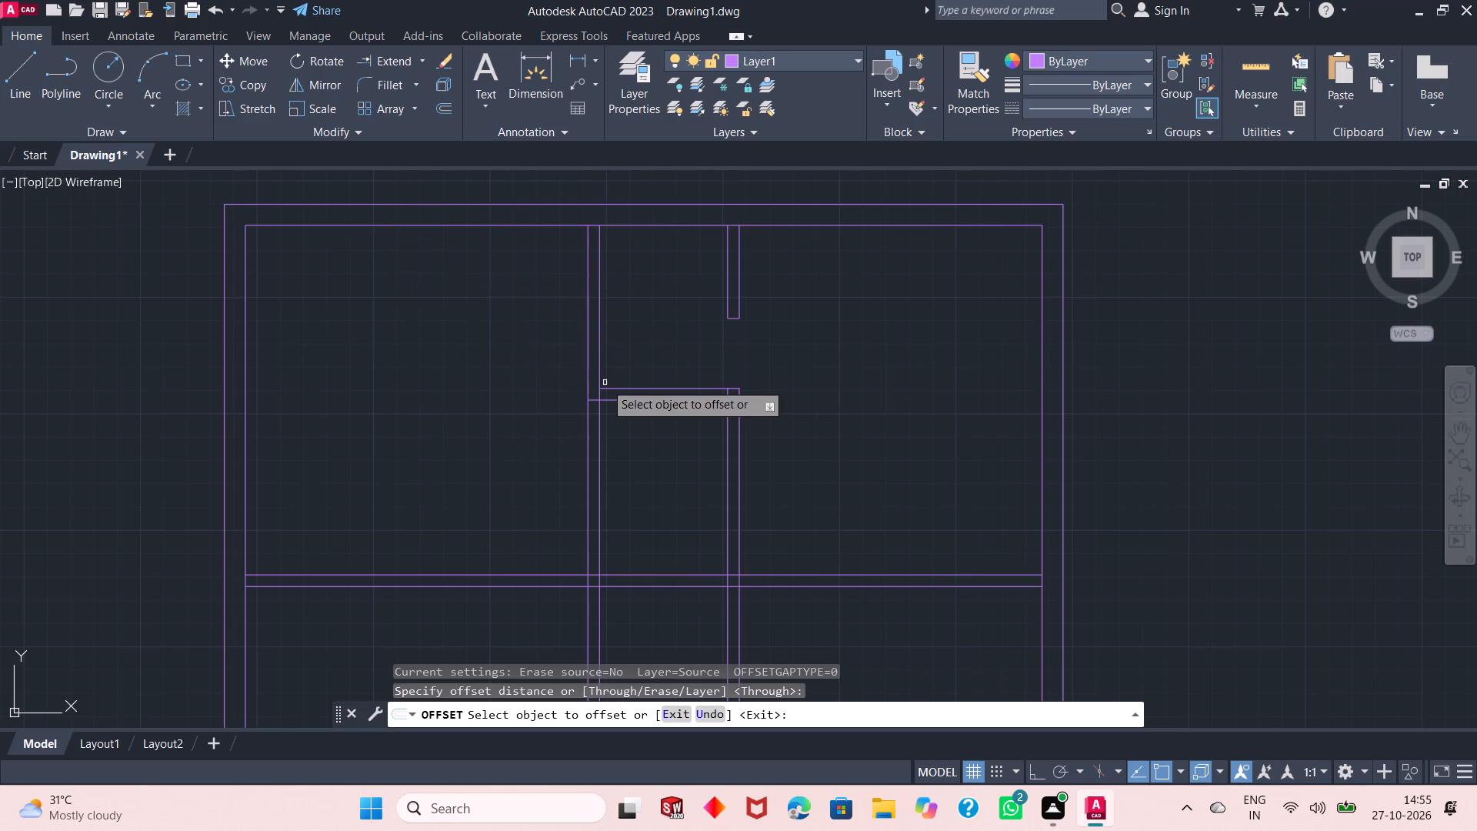
left_click(627, 399)
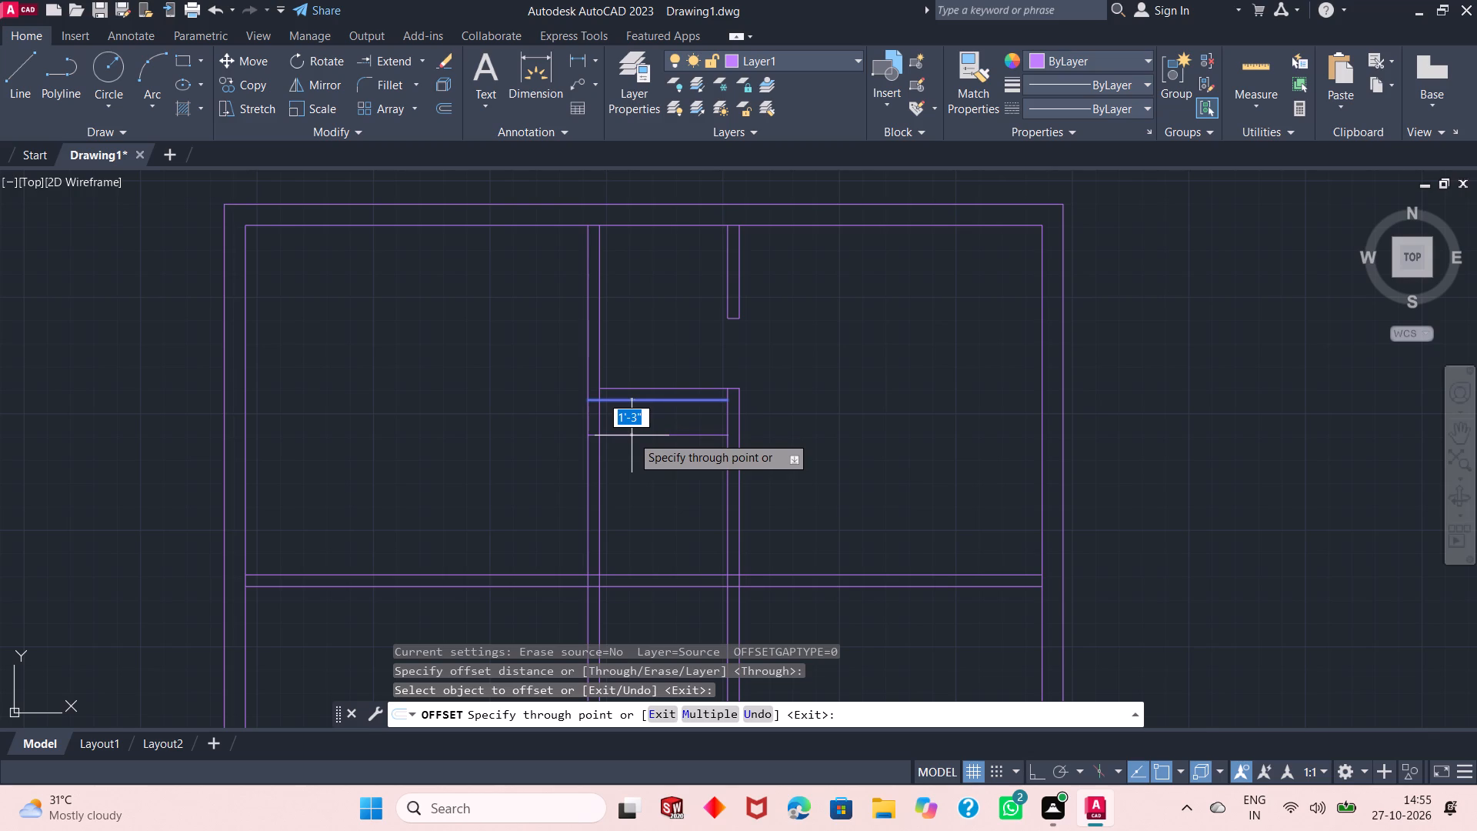
key("2")
key("apostrophe")
type("6\"")
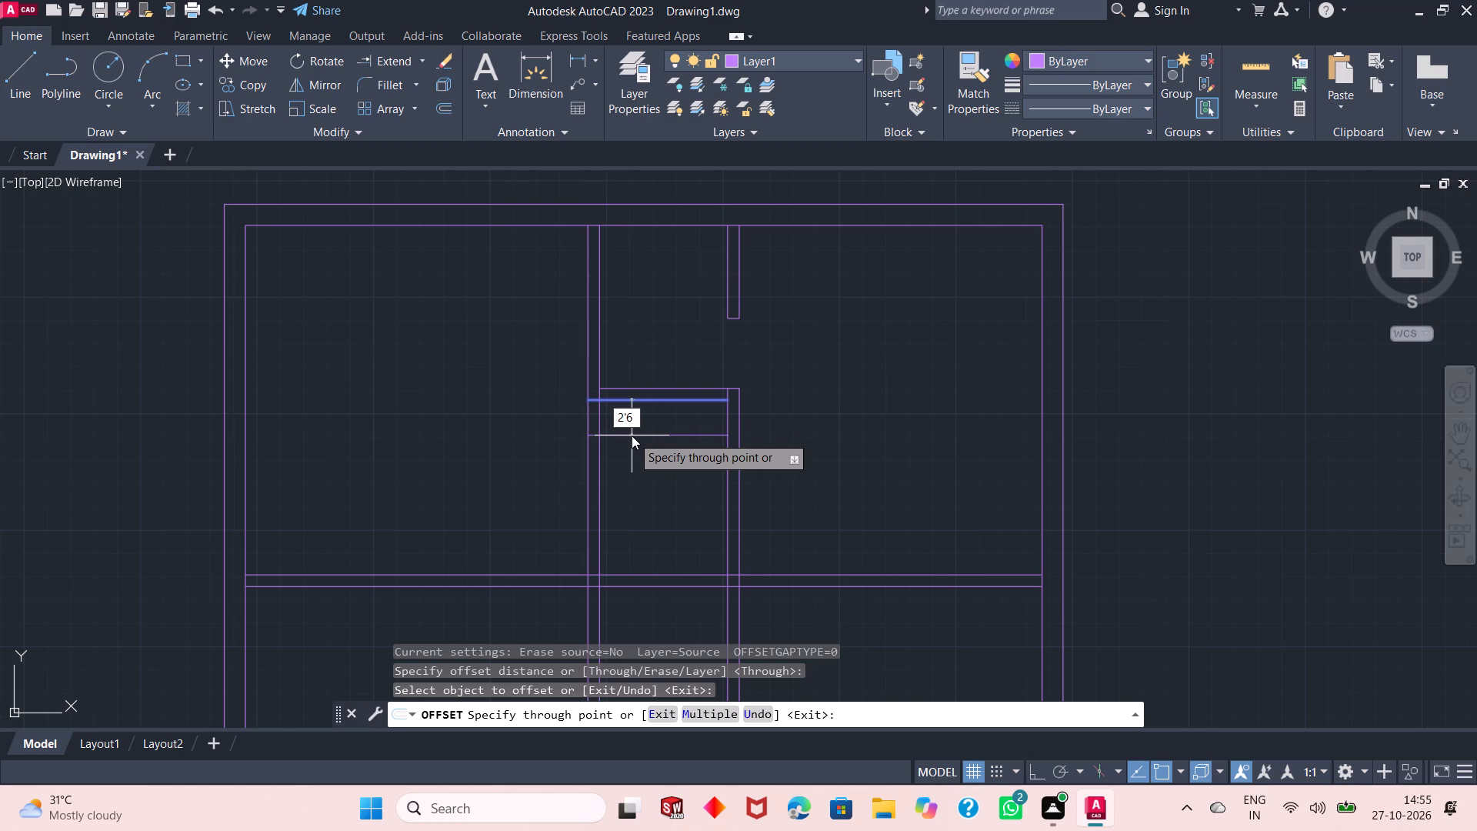
key("Return")
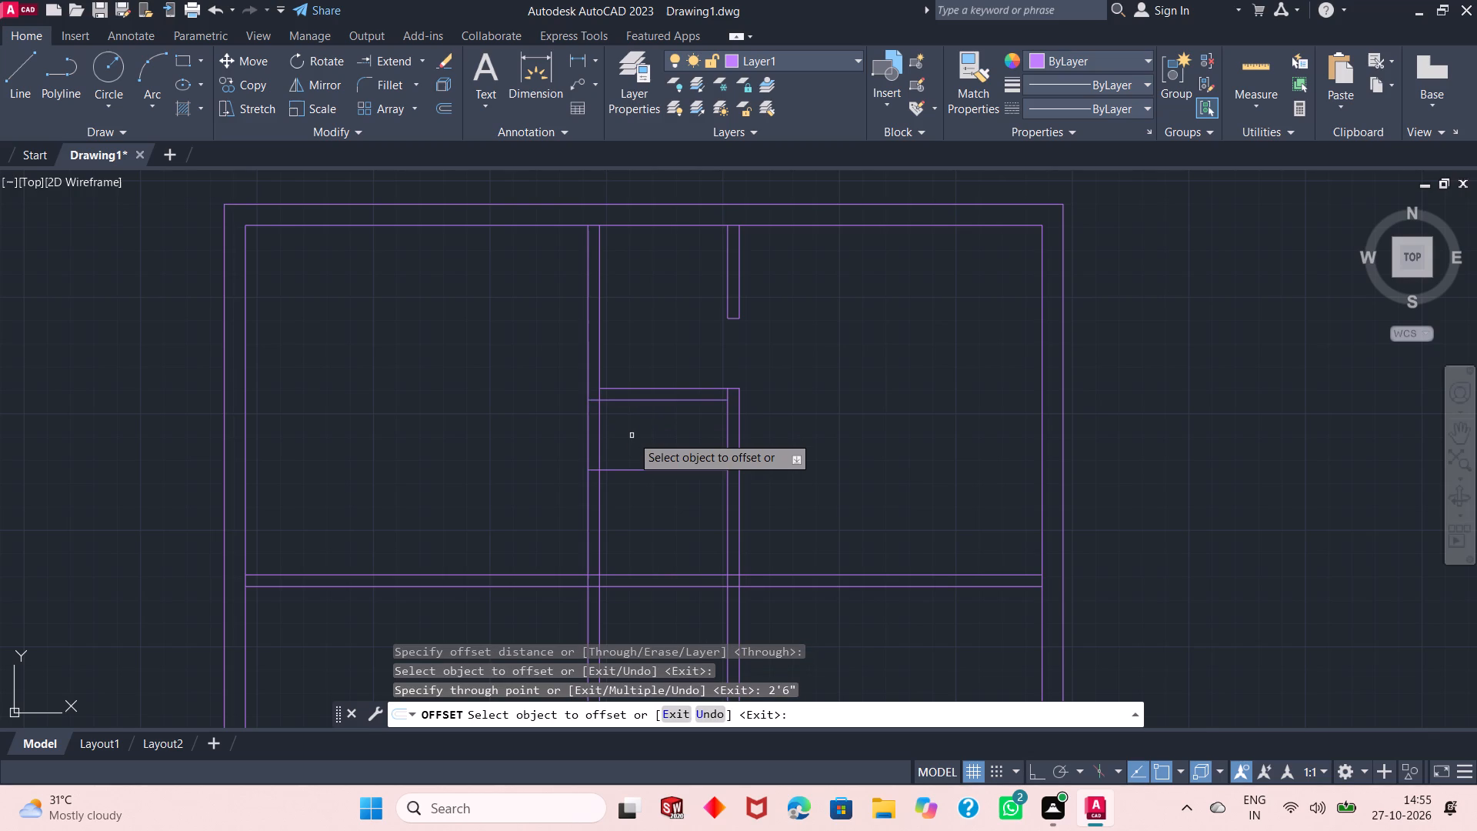
right_click(513, 369)
left_click(530, 378)
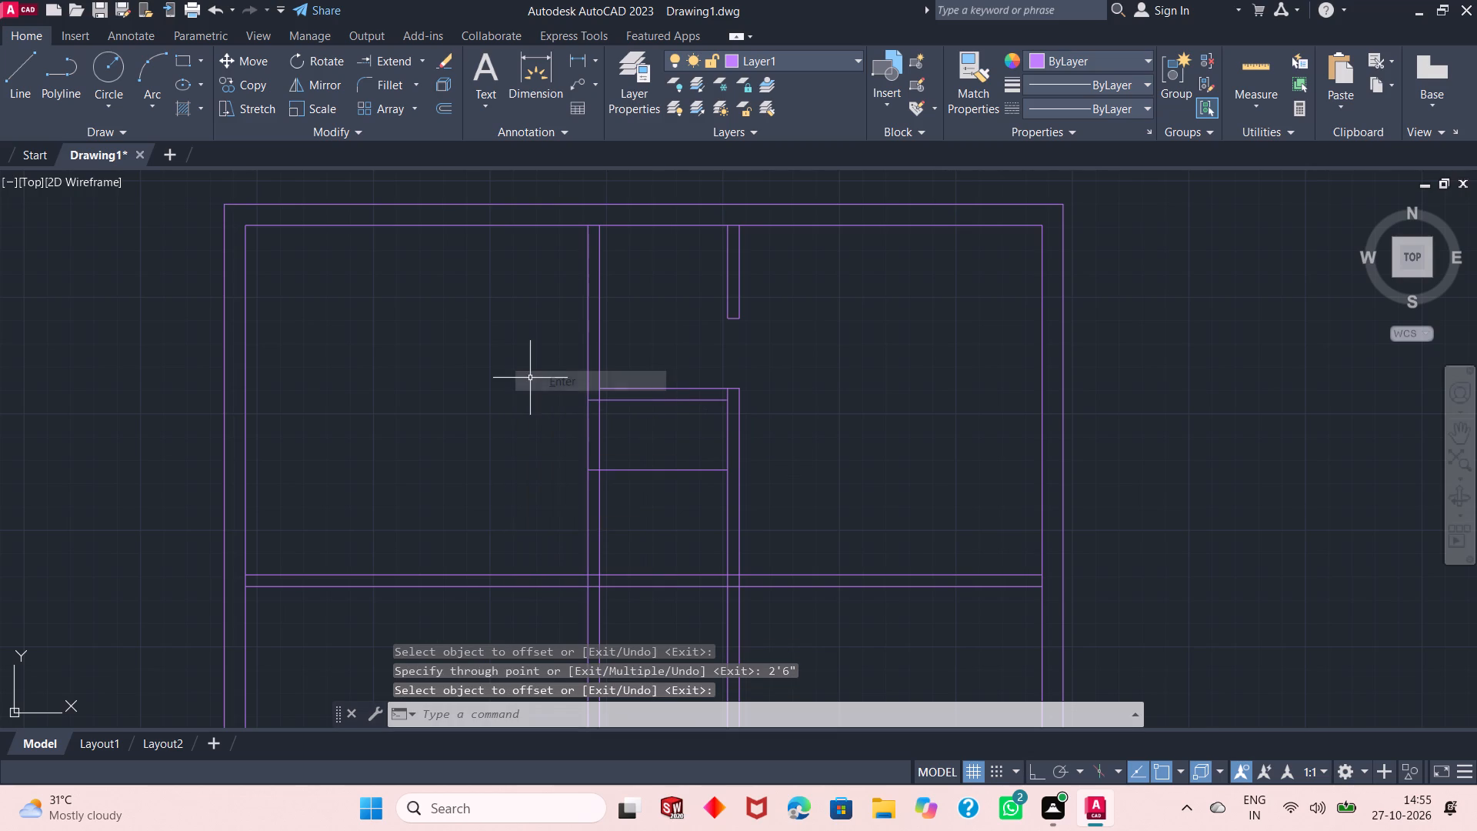
Cut the door opening through the first vertical partition below the small room and trim the excess of the 2'6" offset line.
left_click(423, 61)
left_click(406, 88)
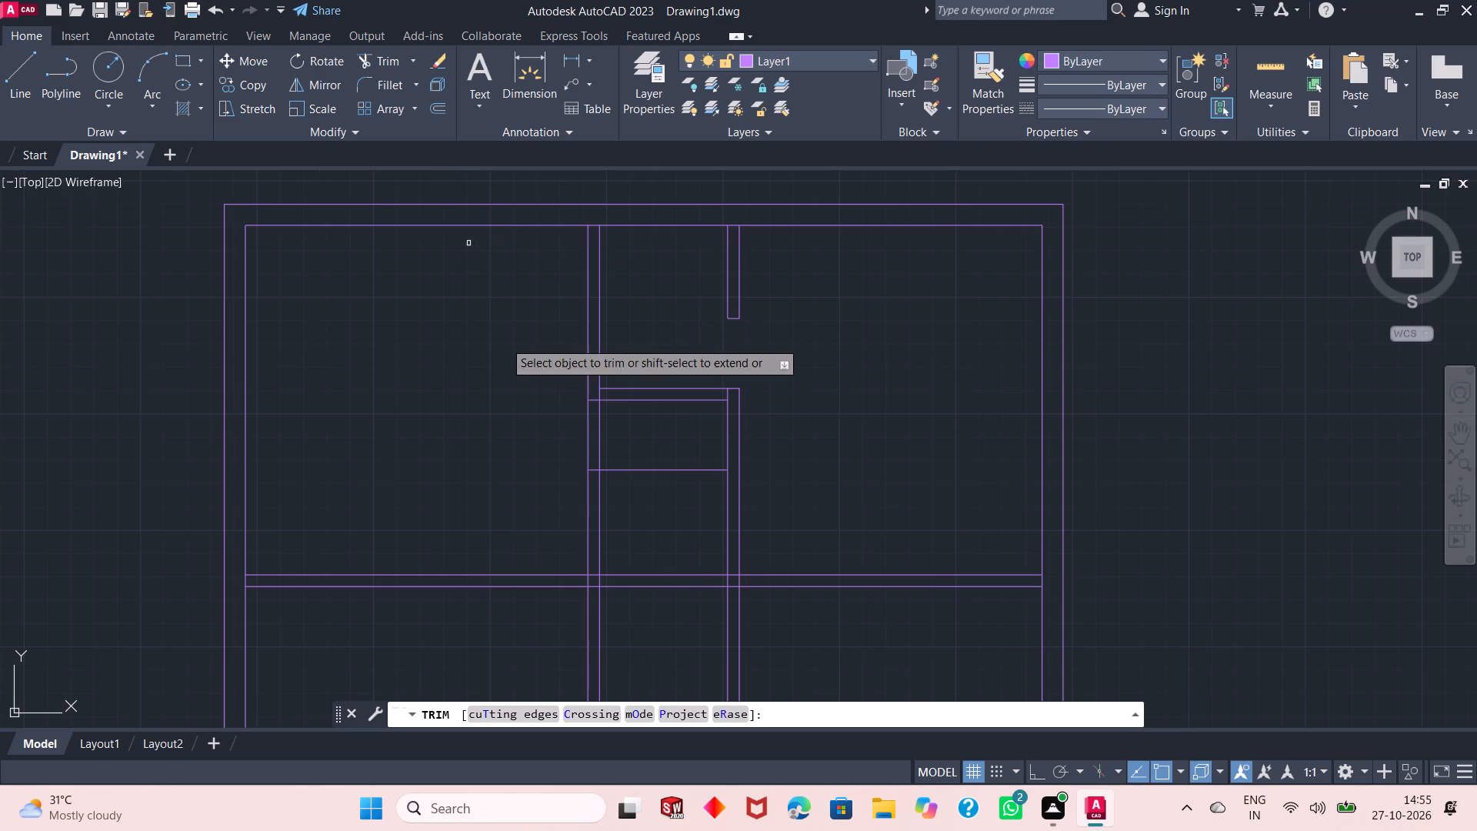
left_click_drag(566, 427, 612, 427)
left_click(612, 427)
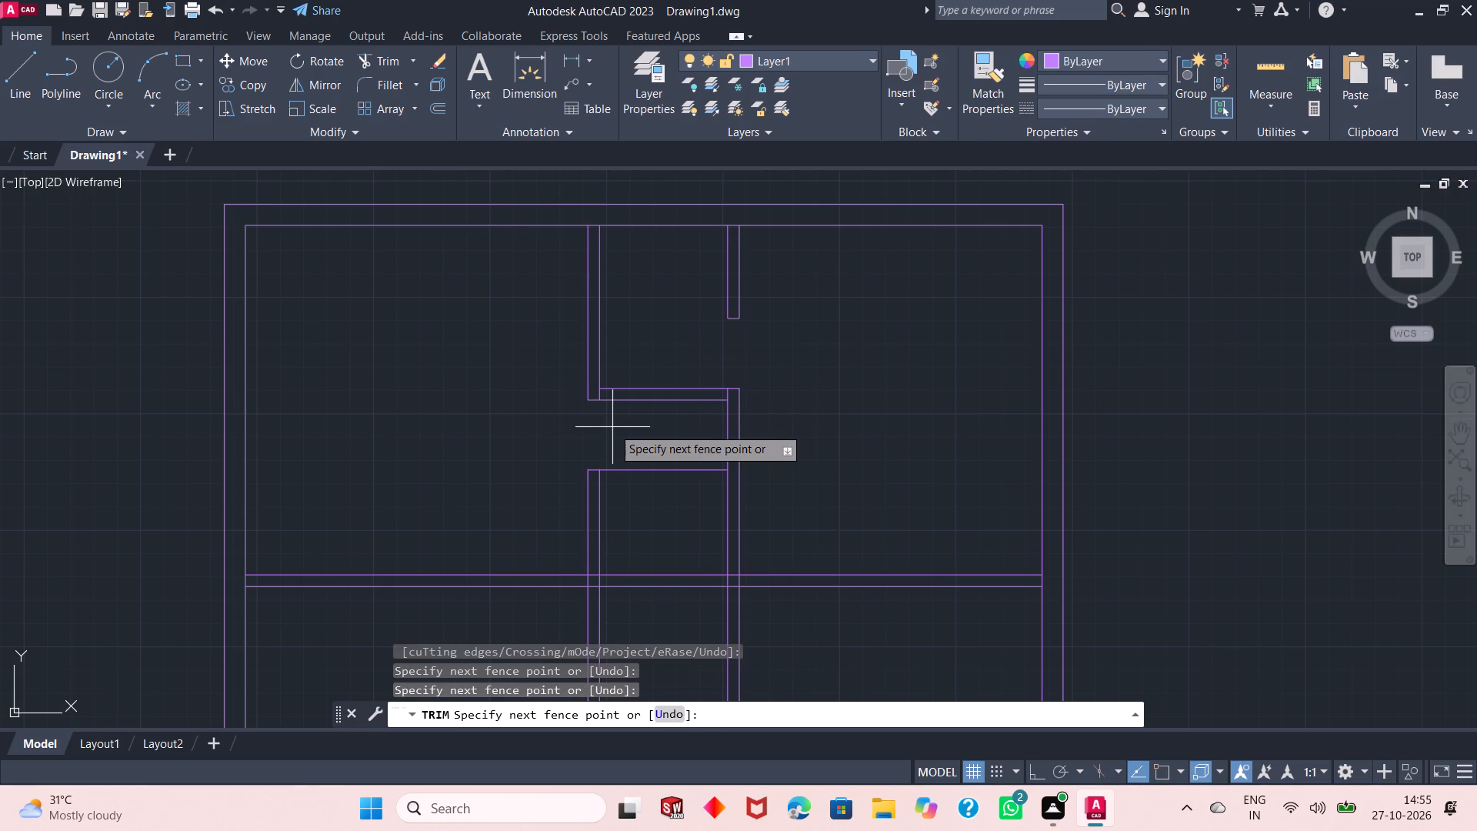
left_click(652, 493)
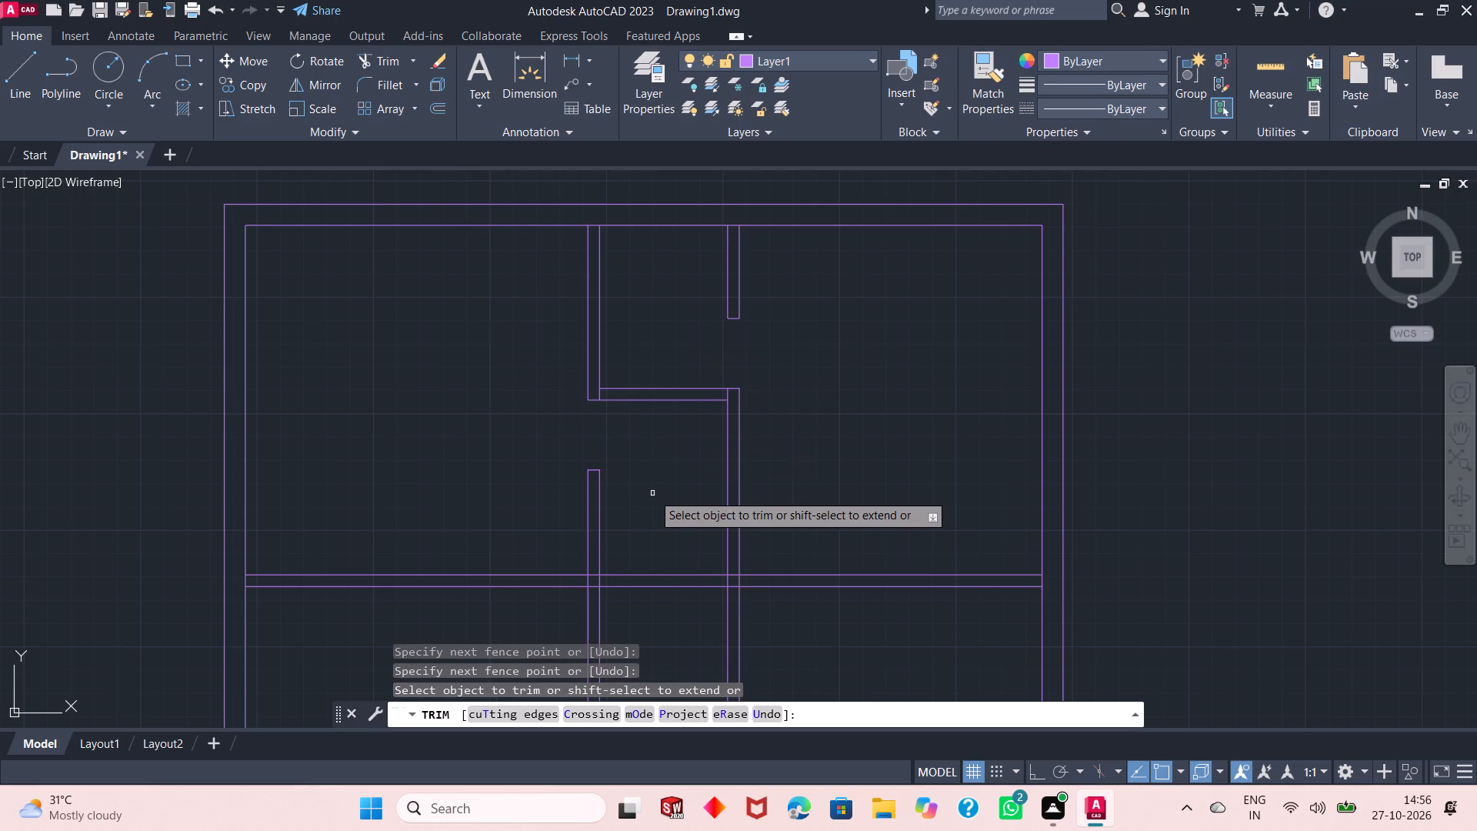
key("Escape")
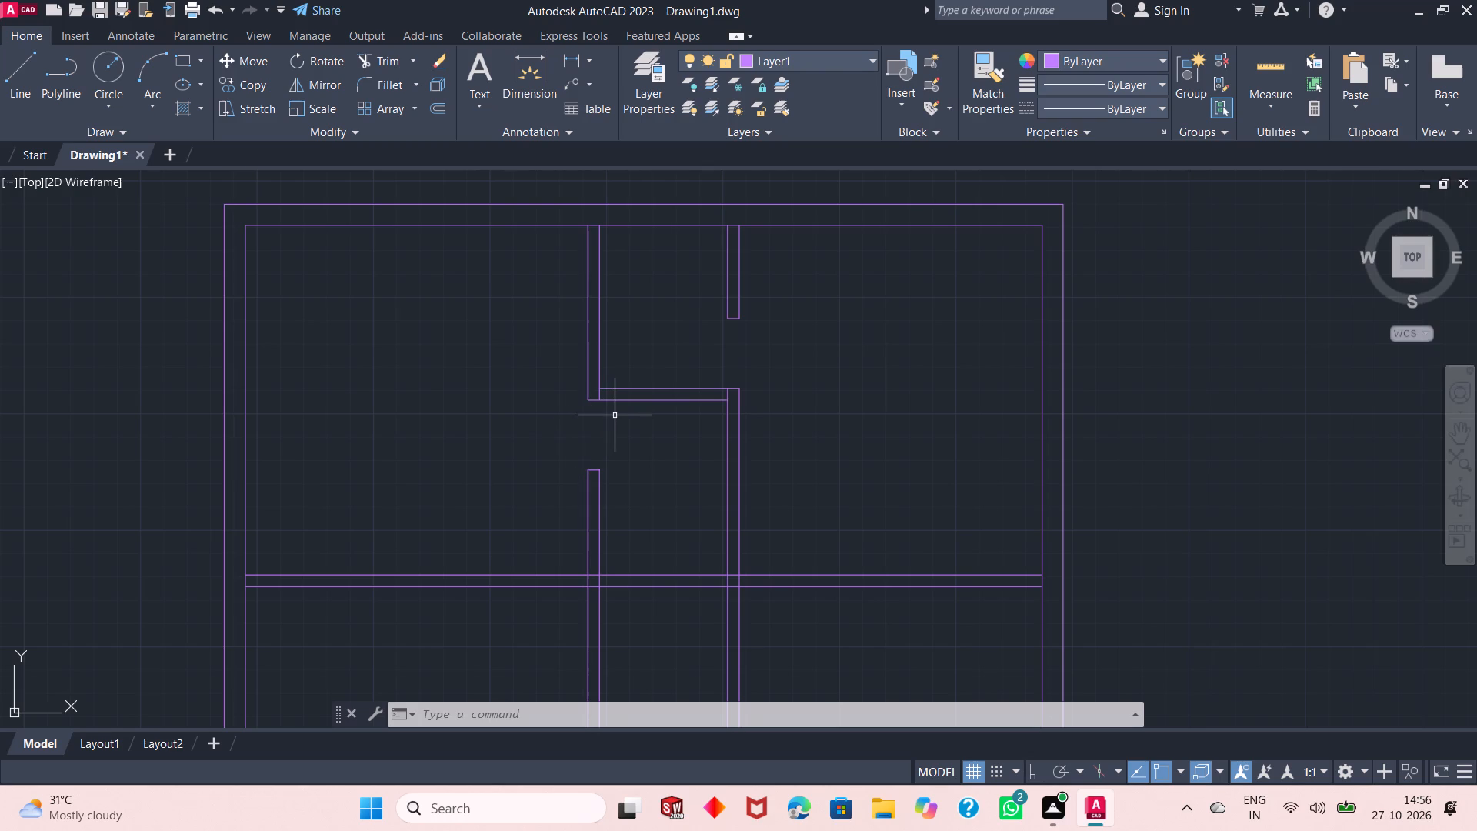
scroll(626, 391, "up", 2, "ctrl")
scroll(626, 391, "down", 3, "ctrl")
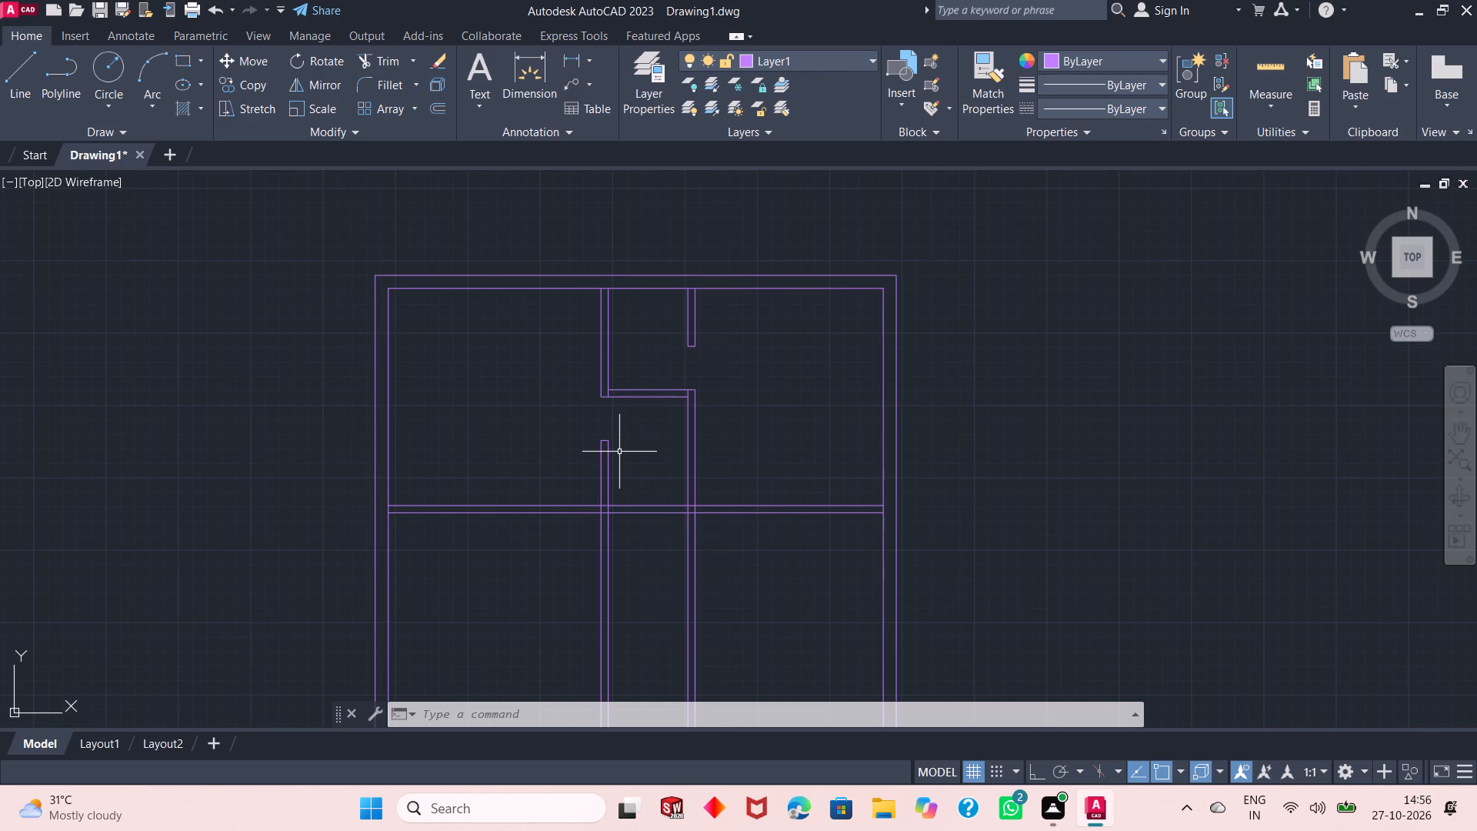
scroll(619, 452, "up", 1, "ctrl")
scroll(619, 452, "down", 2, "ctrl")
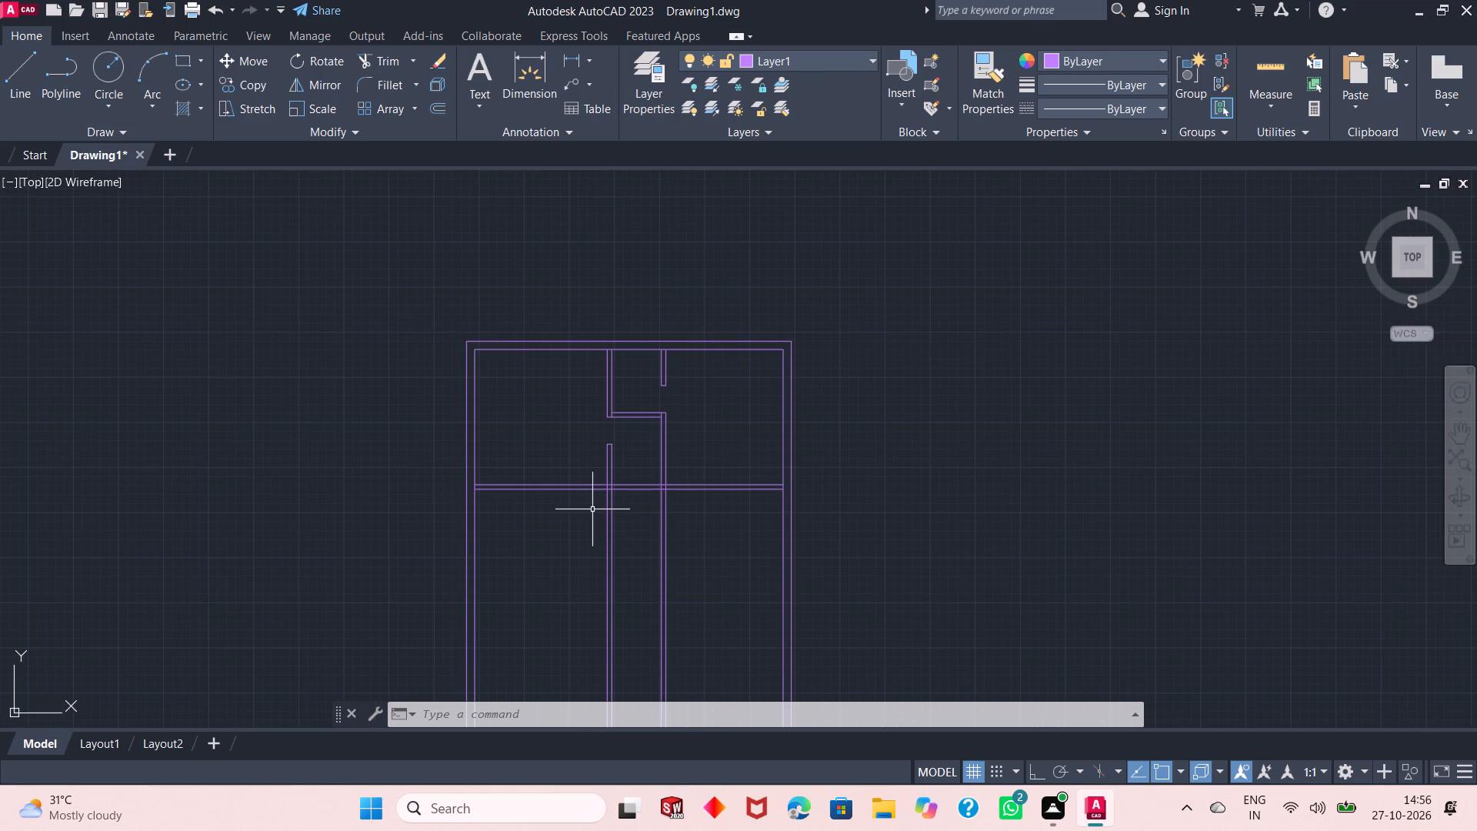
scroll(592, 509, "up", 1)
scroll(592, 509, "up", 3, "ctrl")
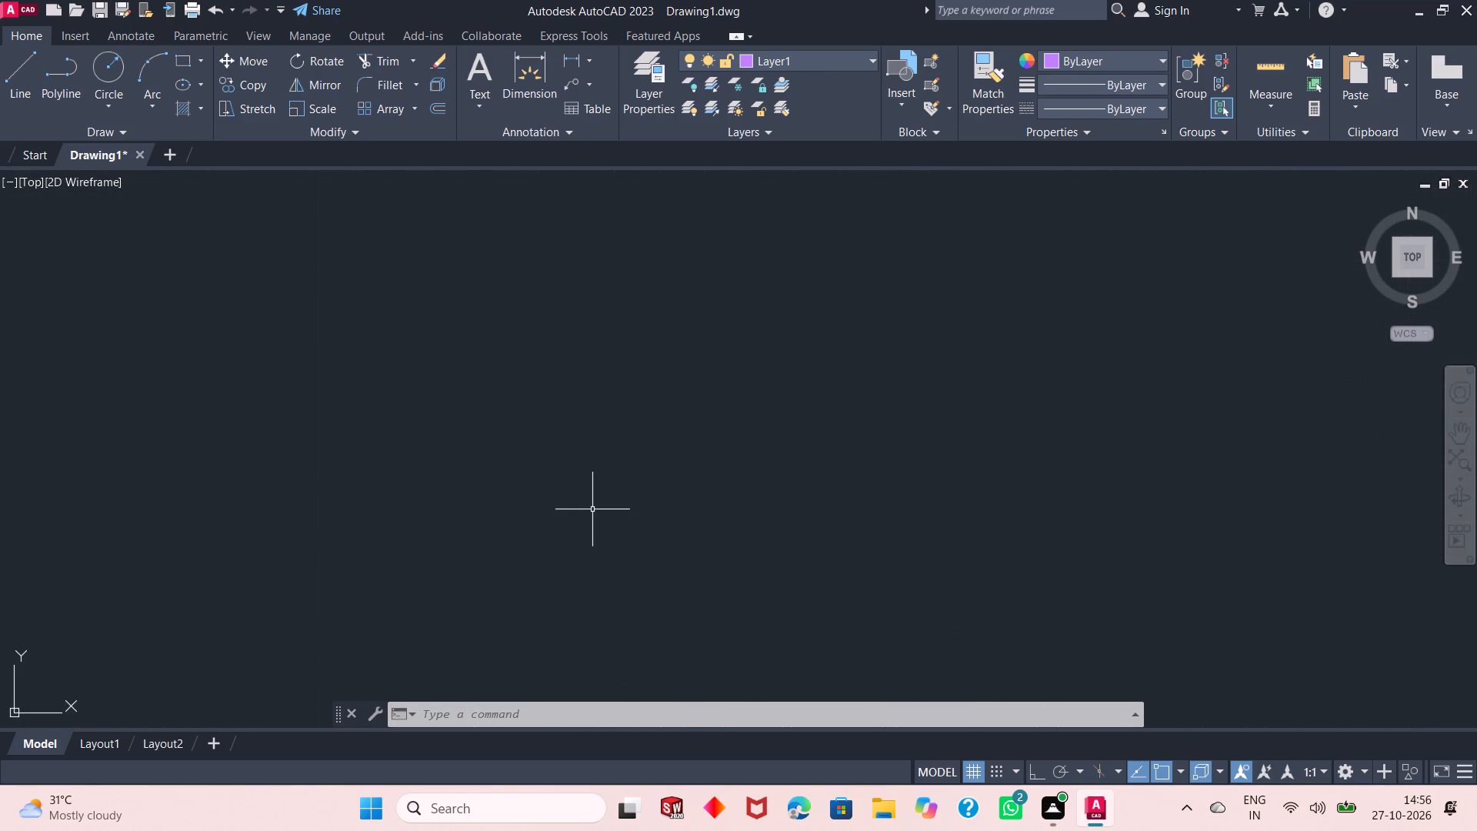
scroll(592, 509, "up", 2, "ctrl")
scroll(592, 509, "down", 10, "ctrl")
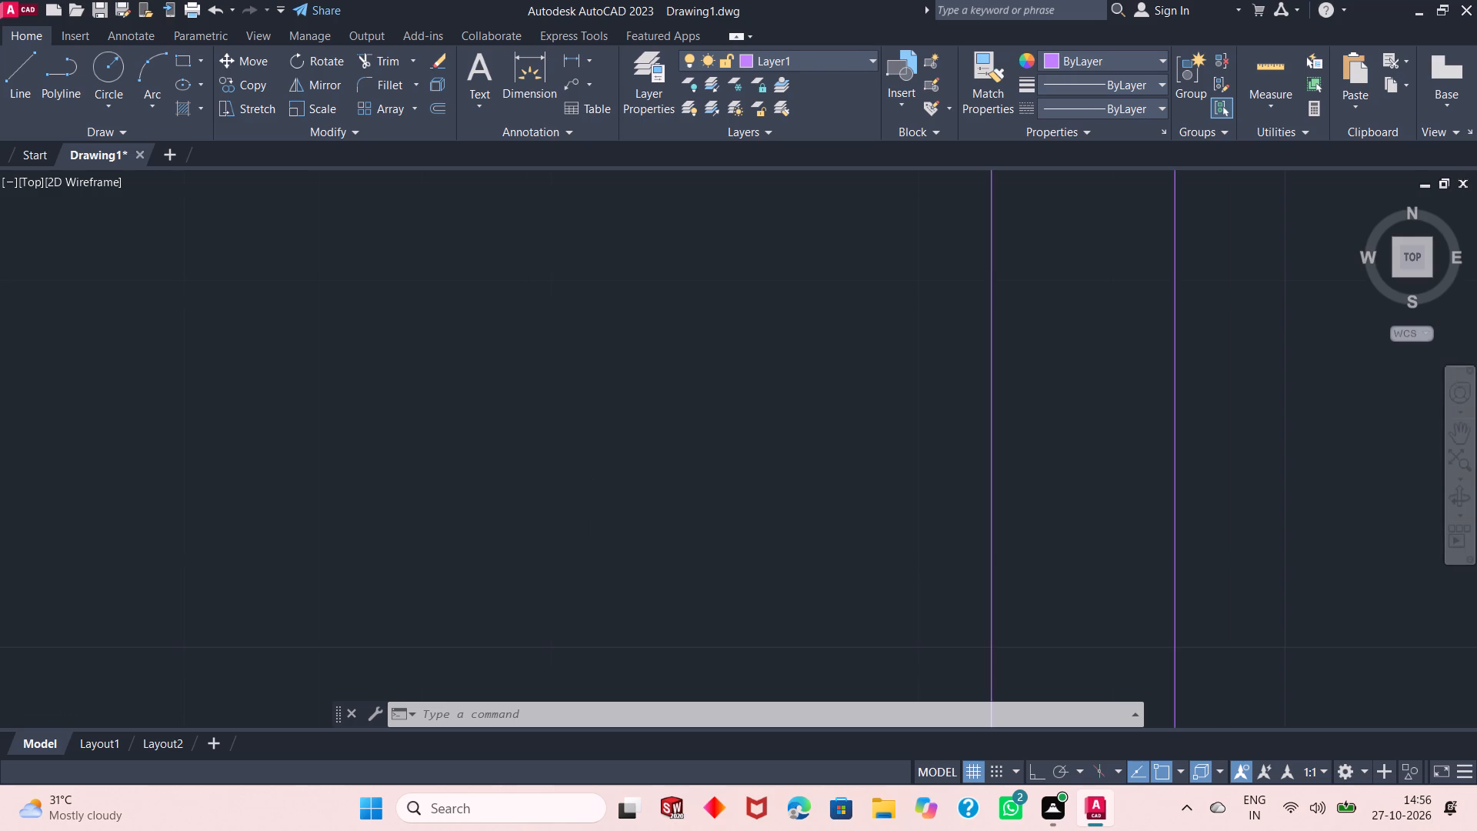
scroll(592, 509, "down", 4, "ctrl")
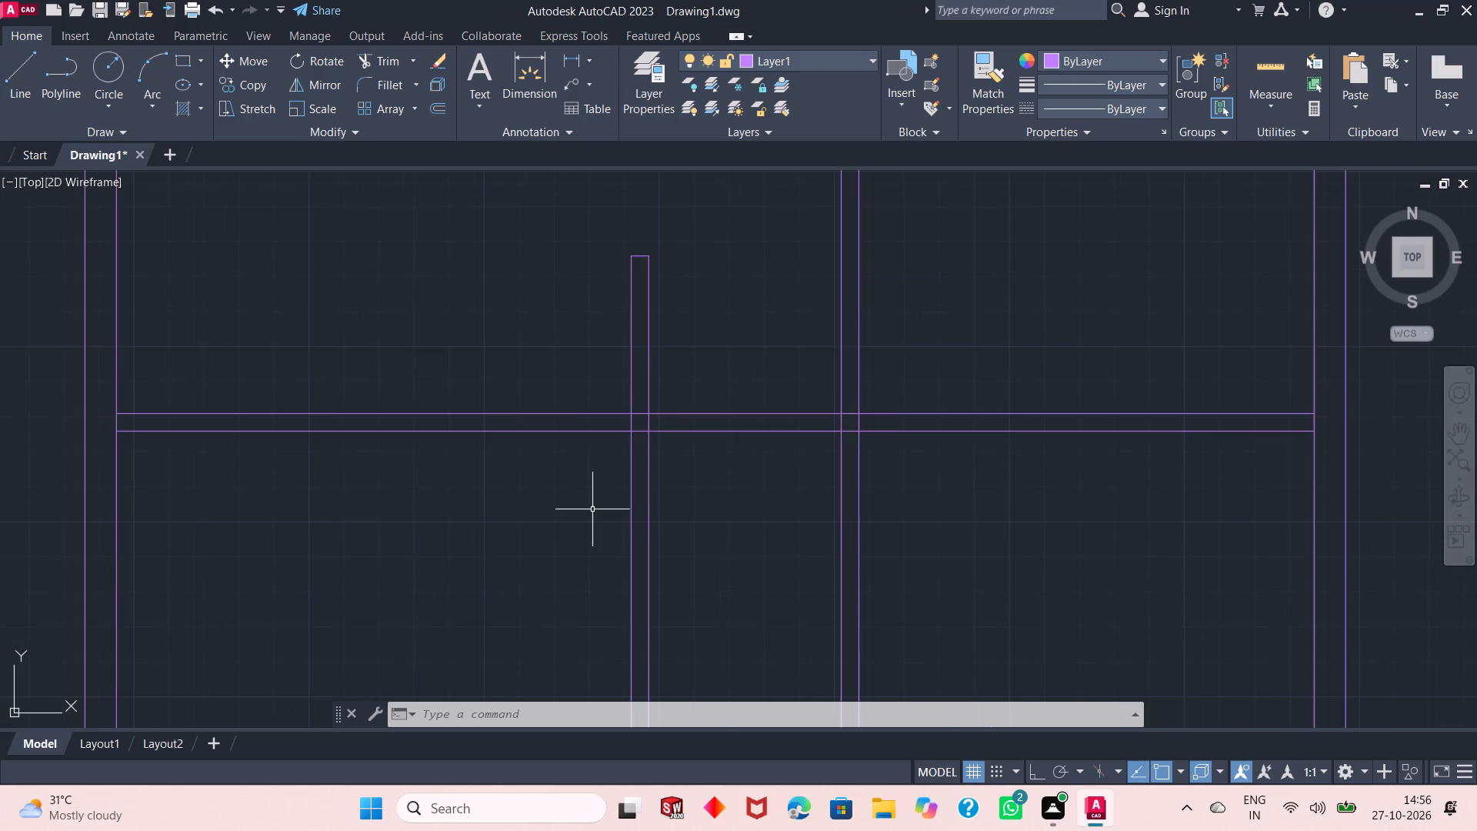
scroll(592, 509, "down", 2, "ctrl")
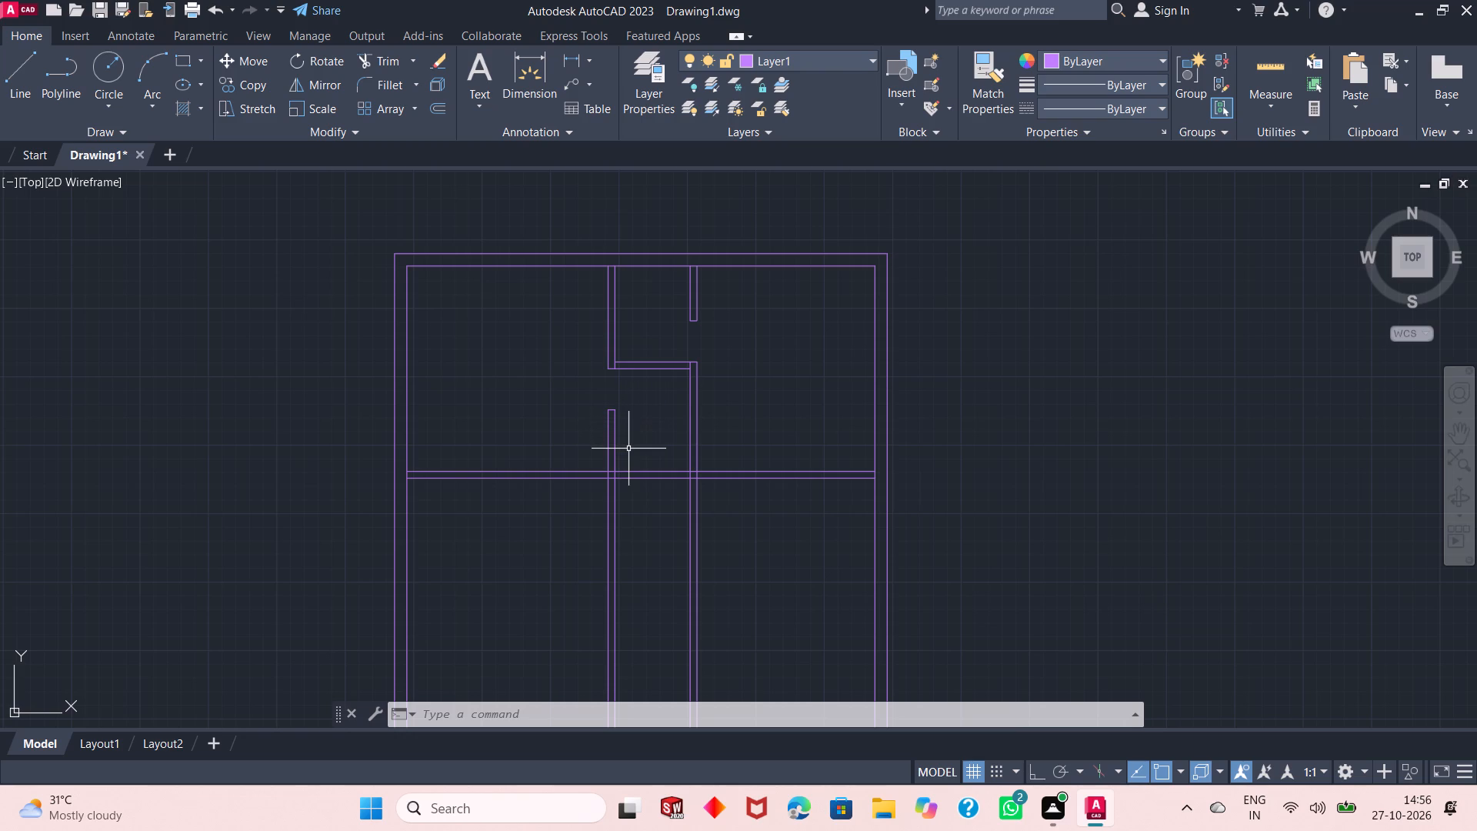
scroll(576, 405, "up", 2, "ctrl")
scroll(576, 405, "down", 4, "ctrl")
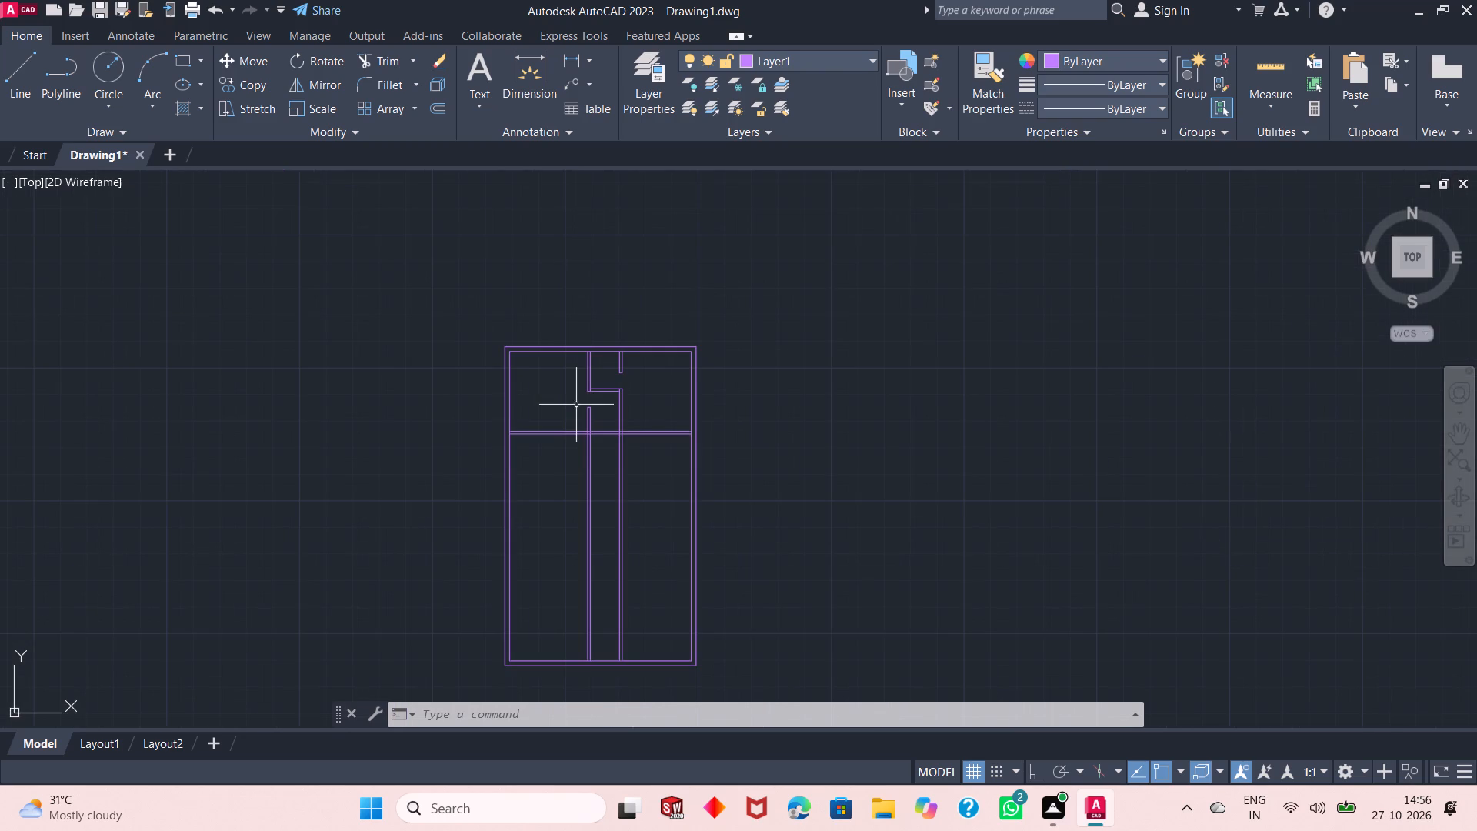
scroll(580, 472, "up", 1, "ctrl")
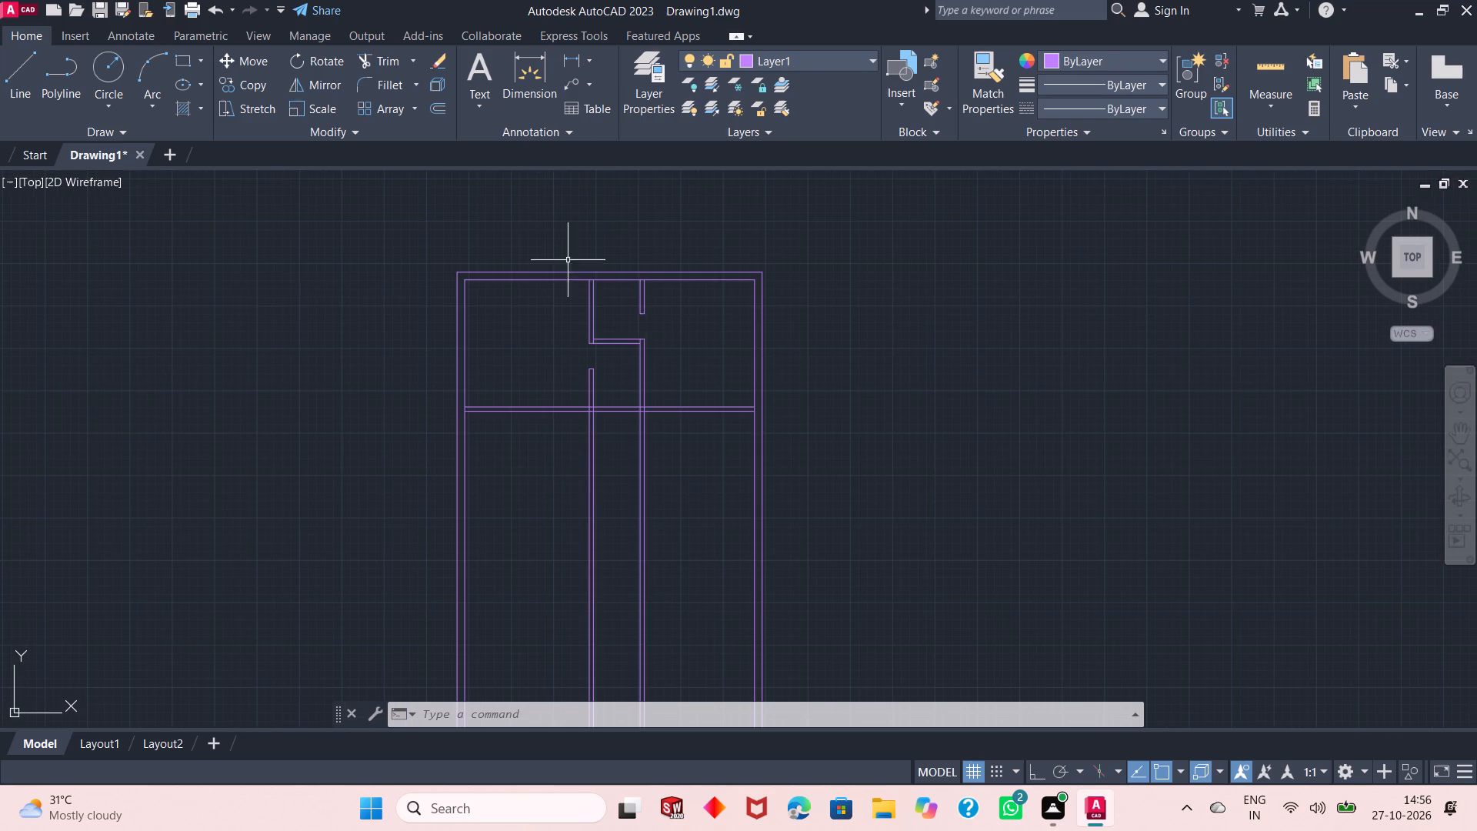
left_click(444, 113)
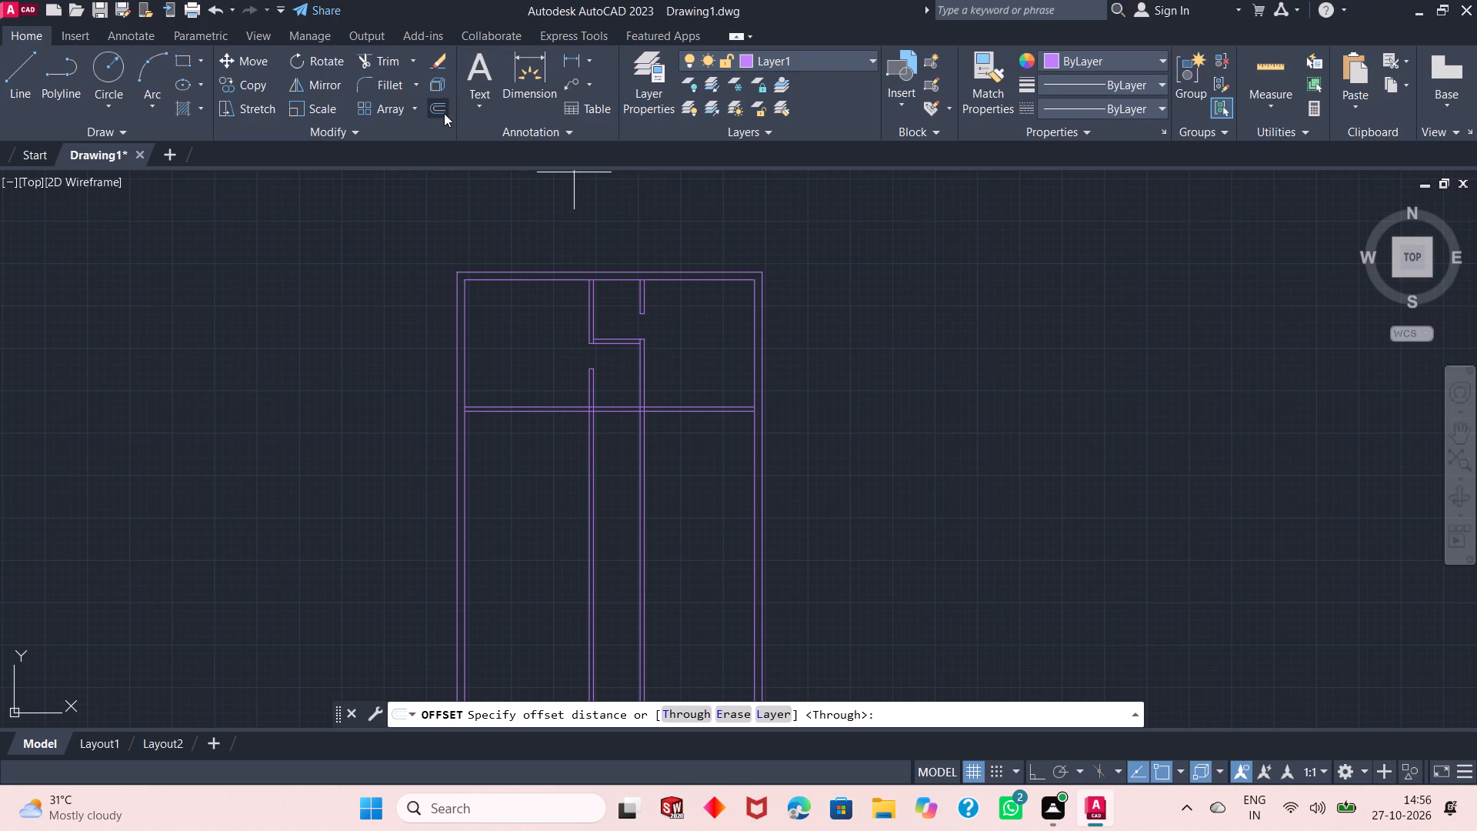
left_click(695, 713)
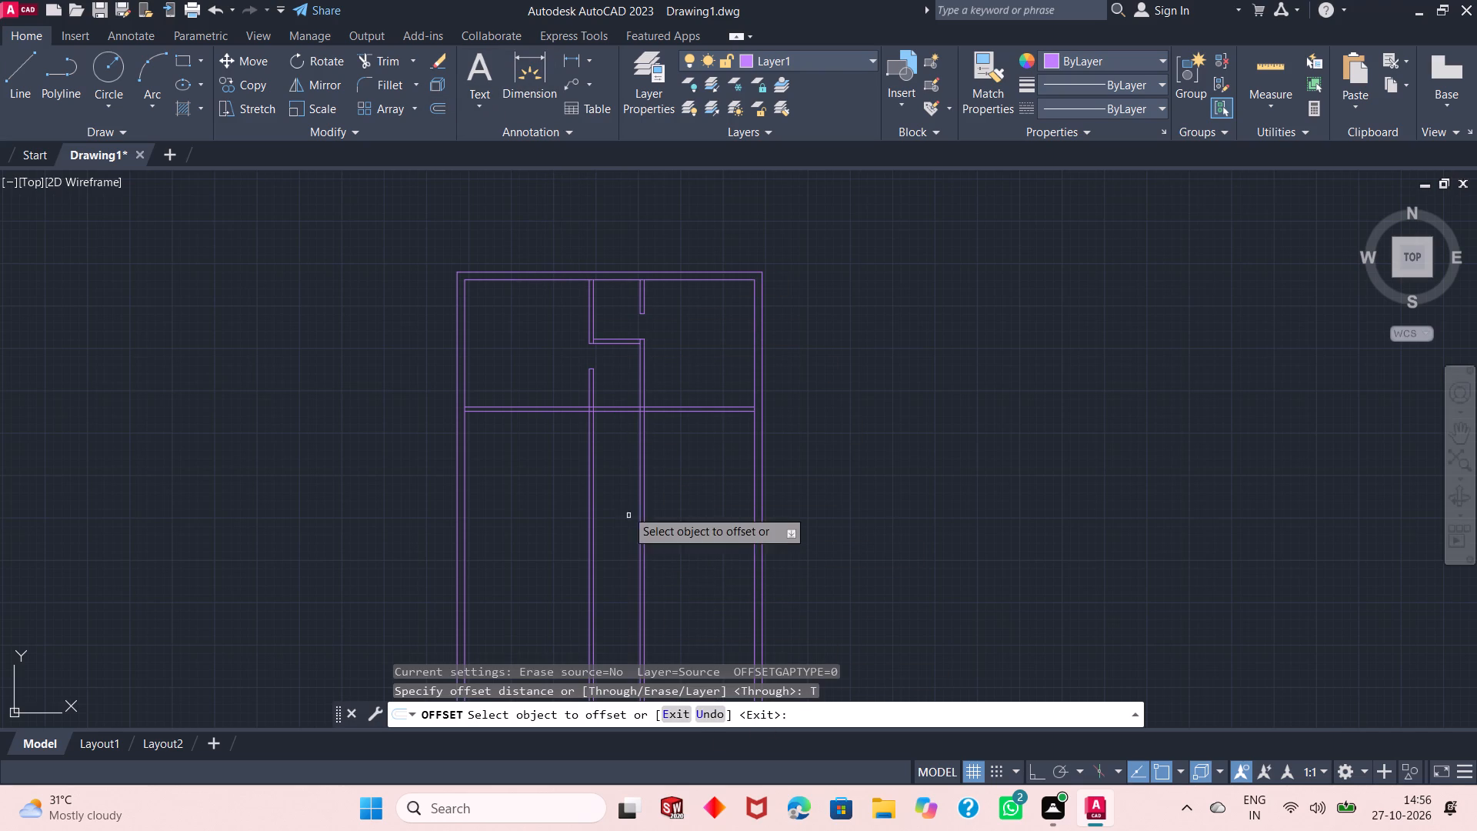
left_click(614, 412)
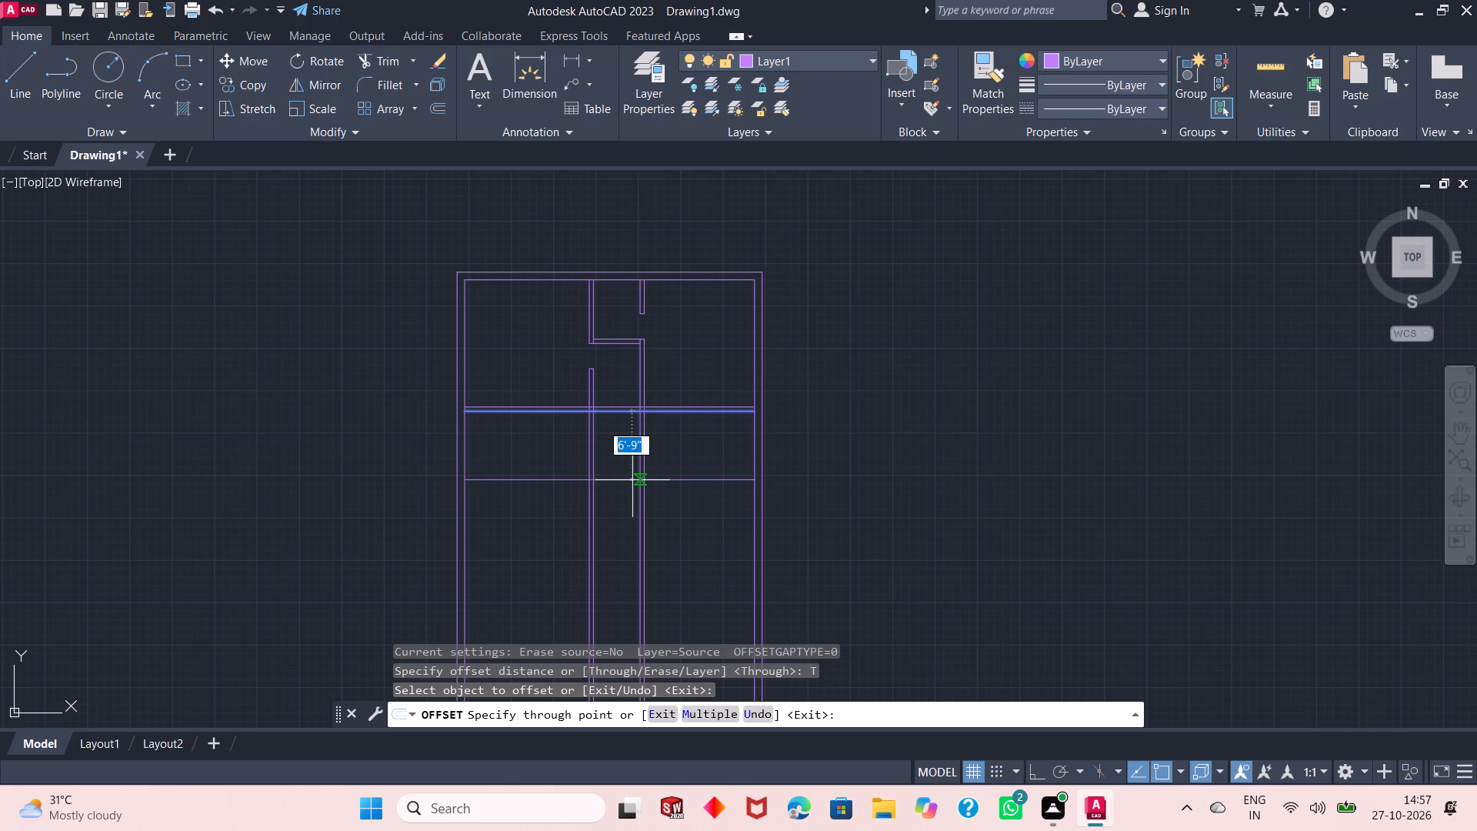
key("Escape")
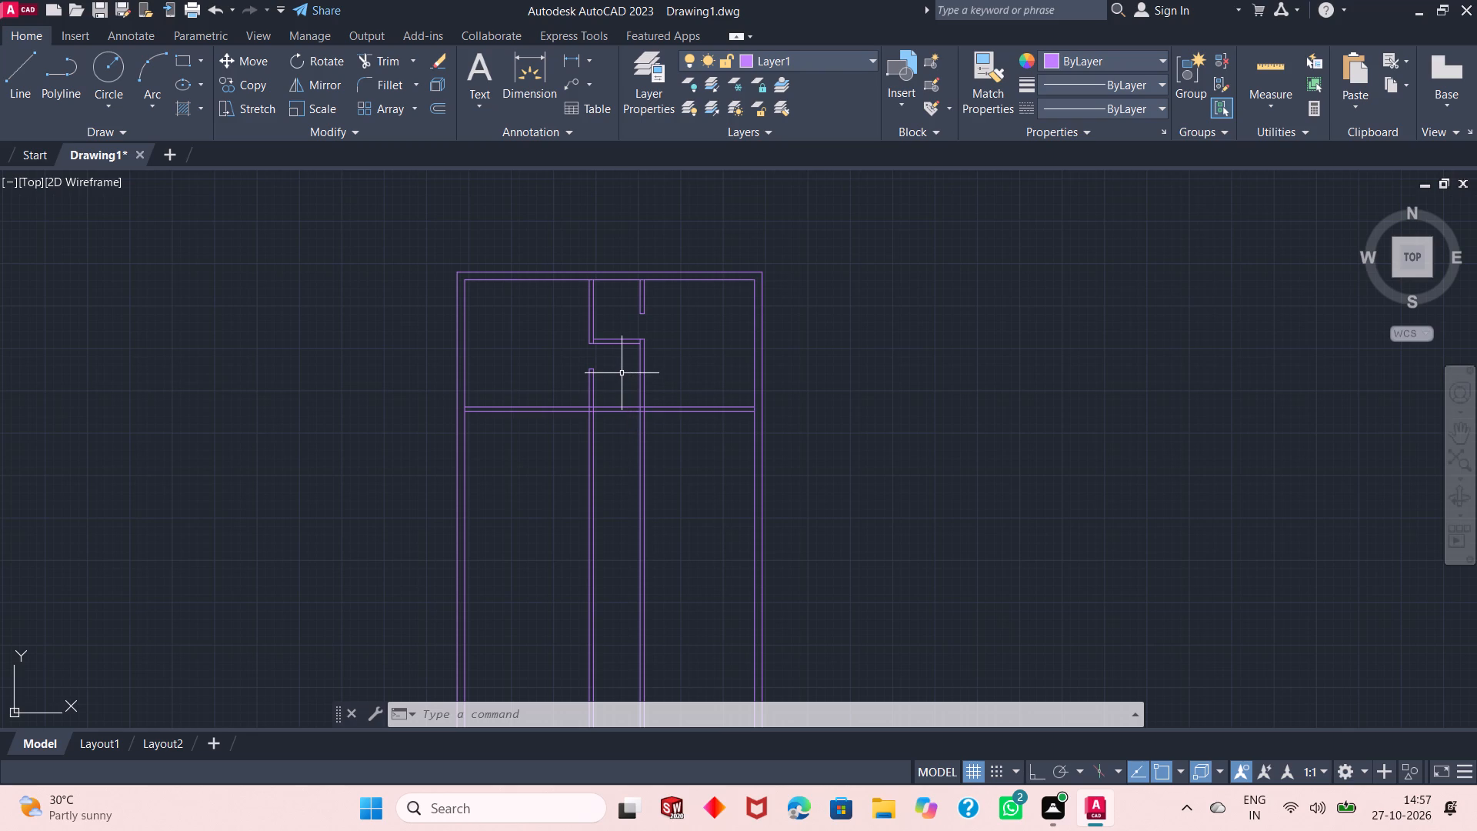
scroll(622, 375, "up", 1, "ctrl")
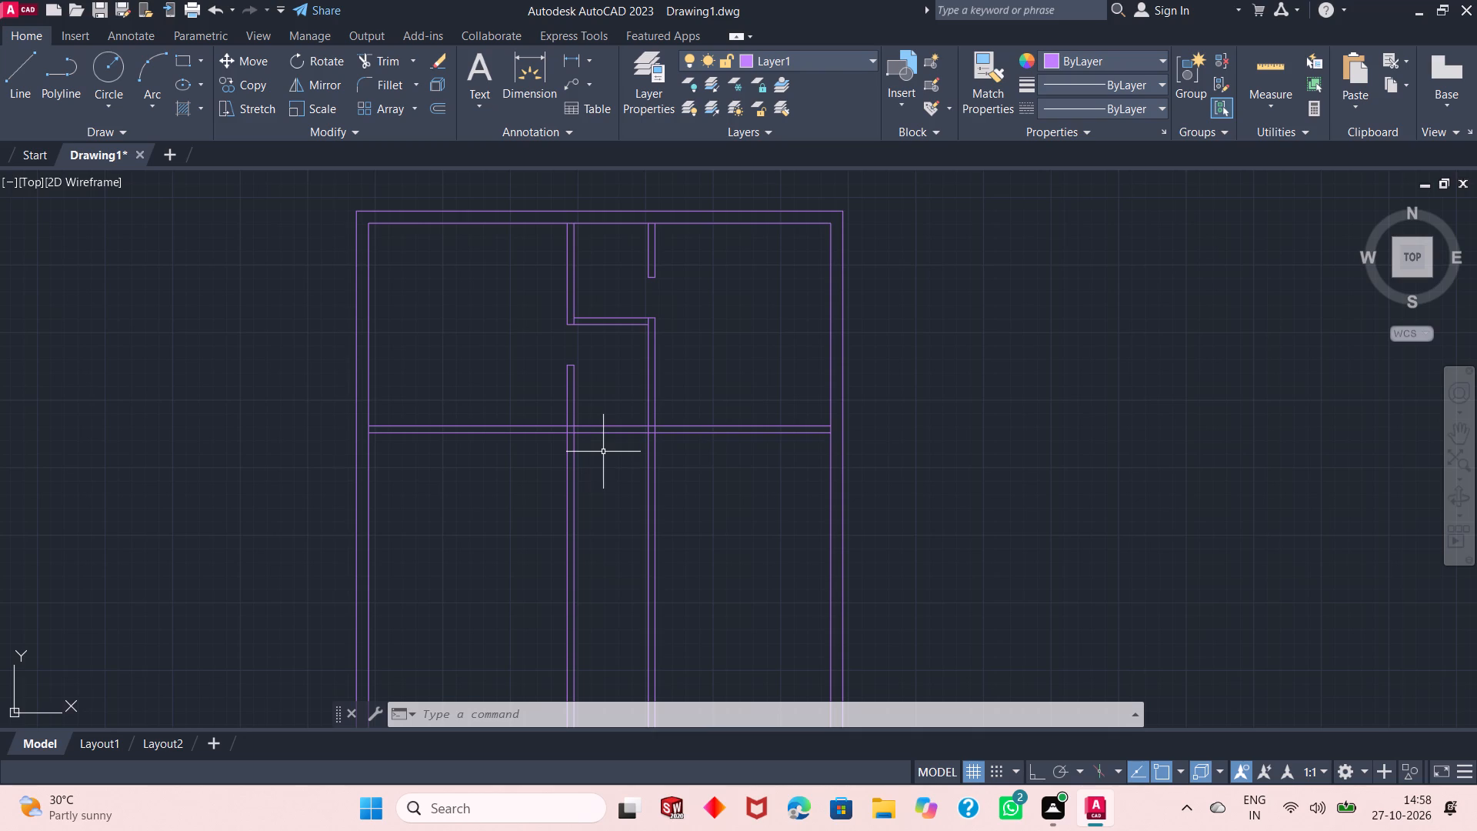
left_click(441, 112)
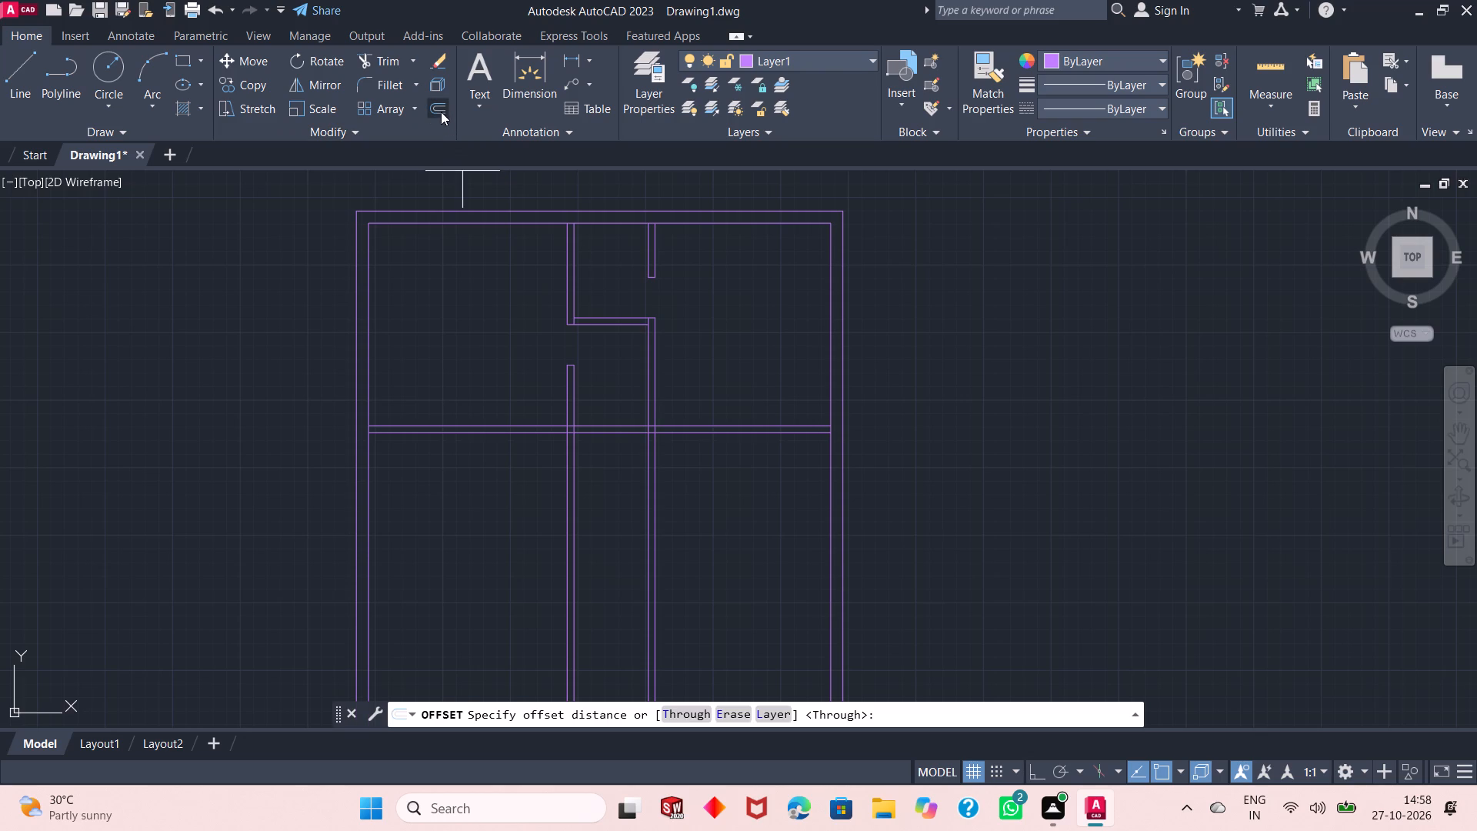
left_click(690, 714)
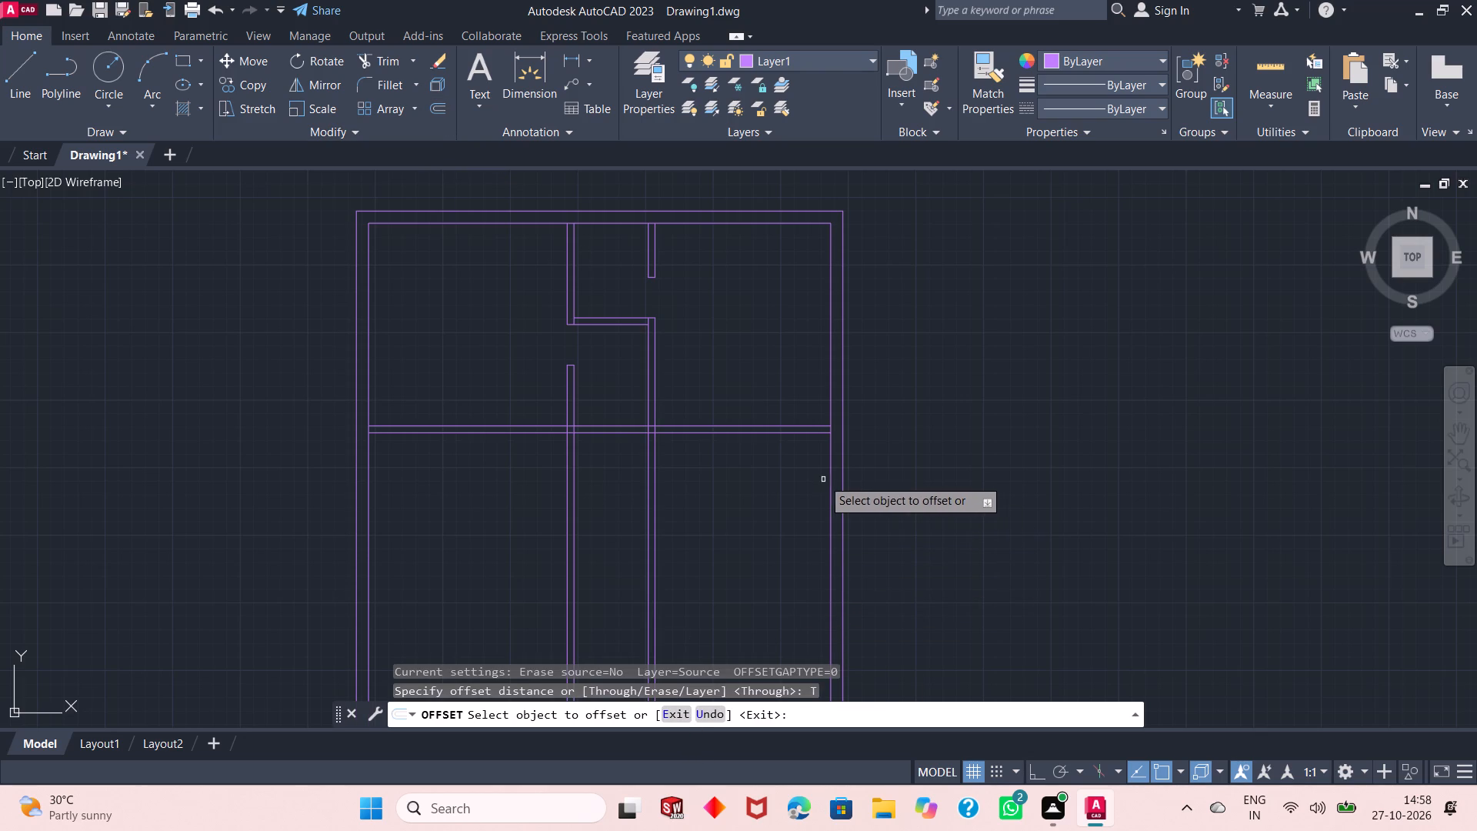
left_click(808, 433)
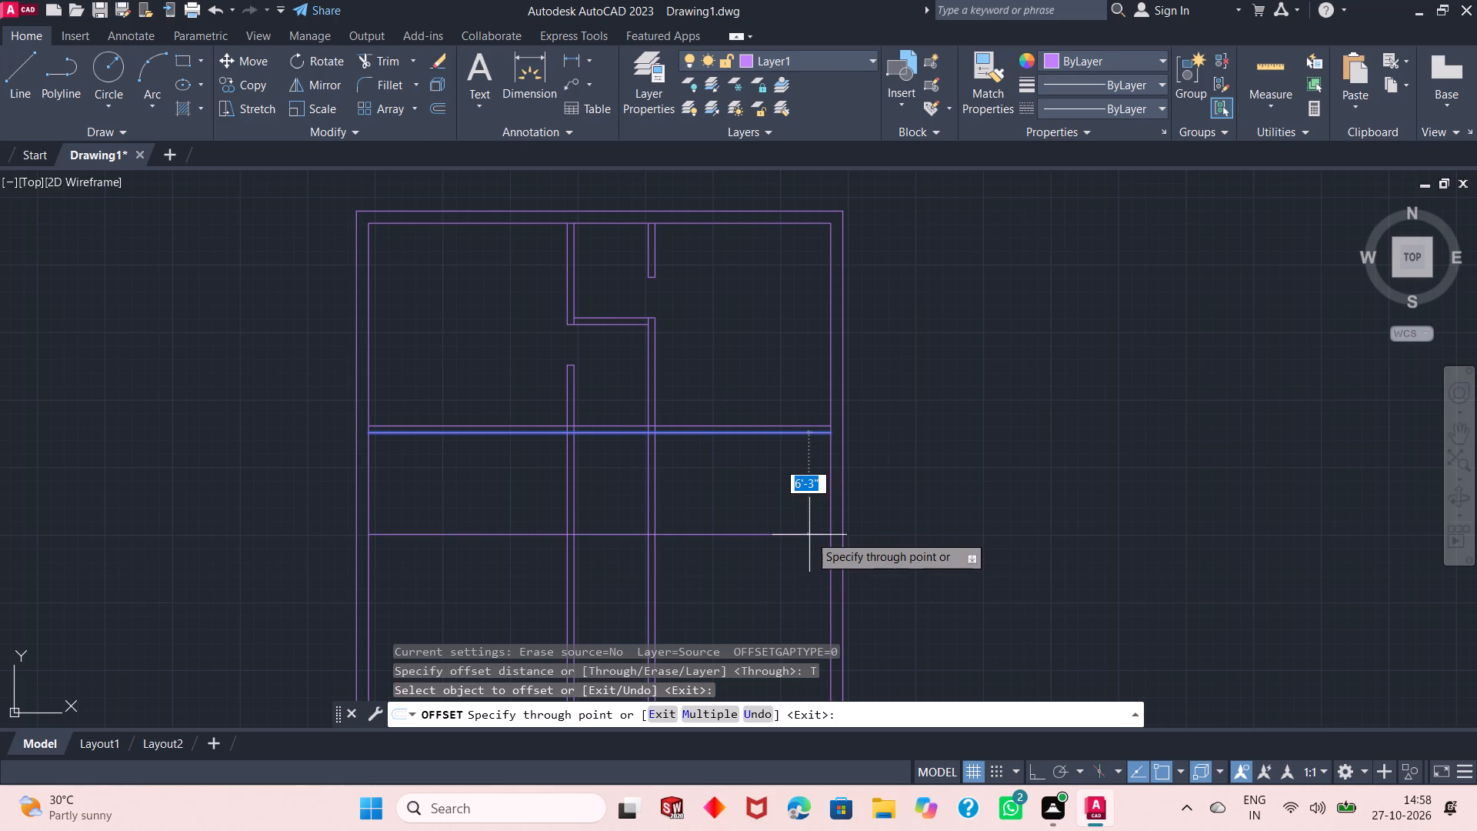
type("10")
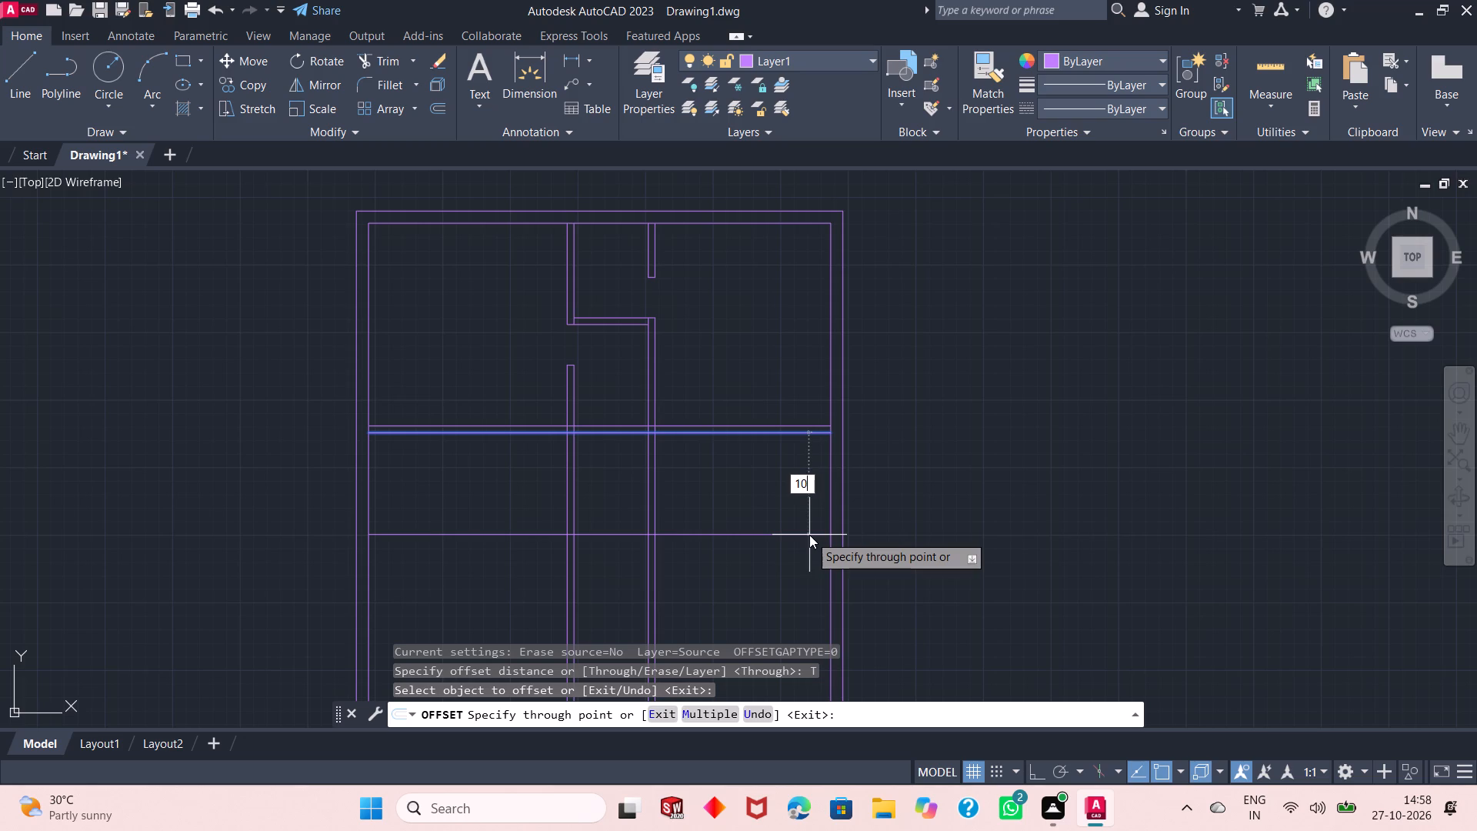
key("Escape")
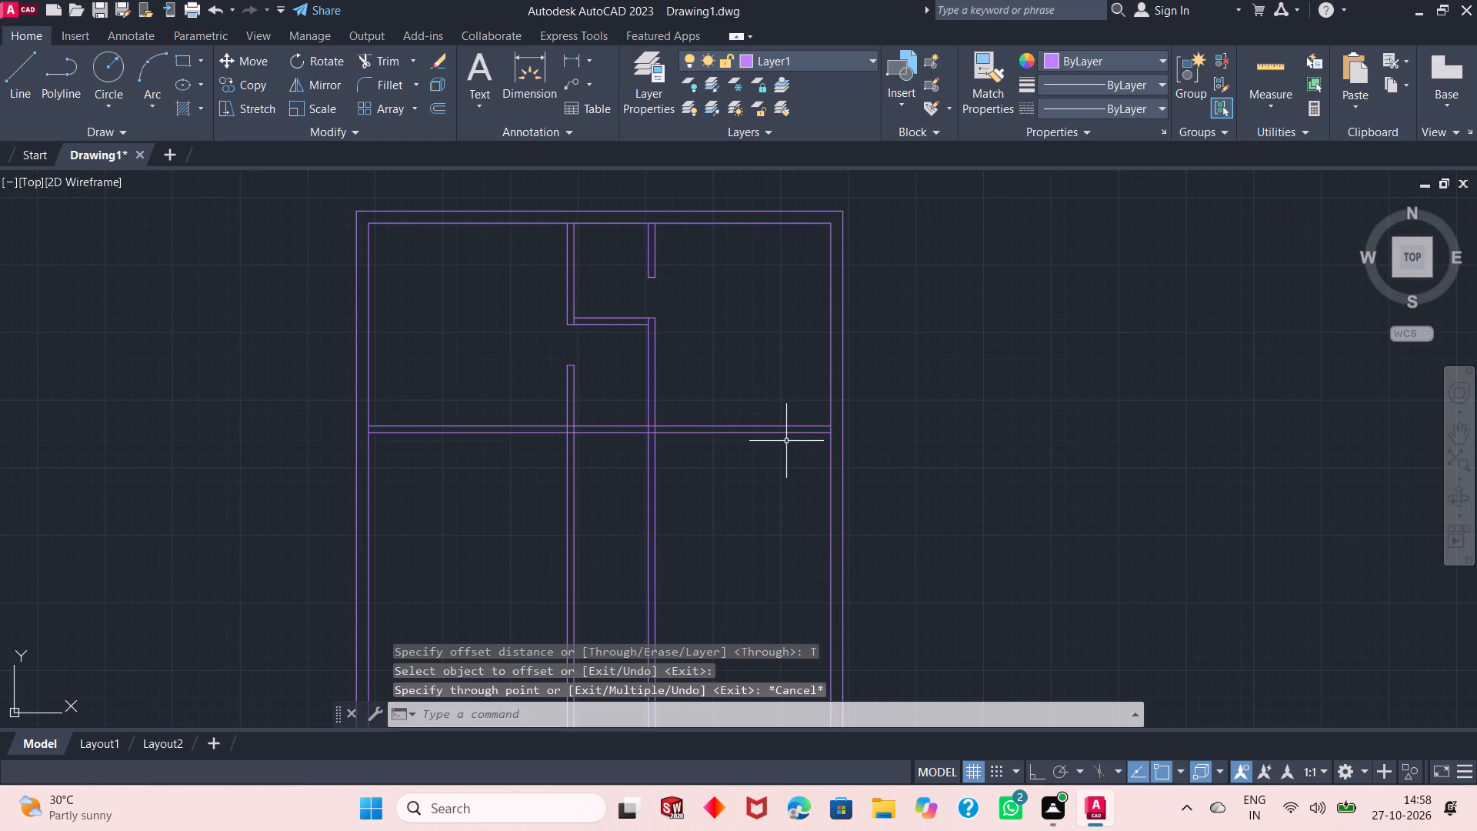
Measure the thickness of the horizontal partition between the second vertical partition and the outer wall.
scroll(776, 430, "up", 2, "ctrl")
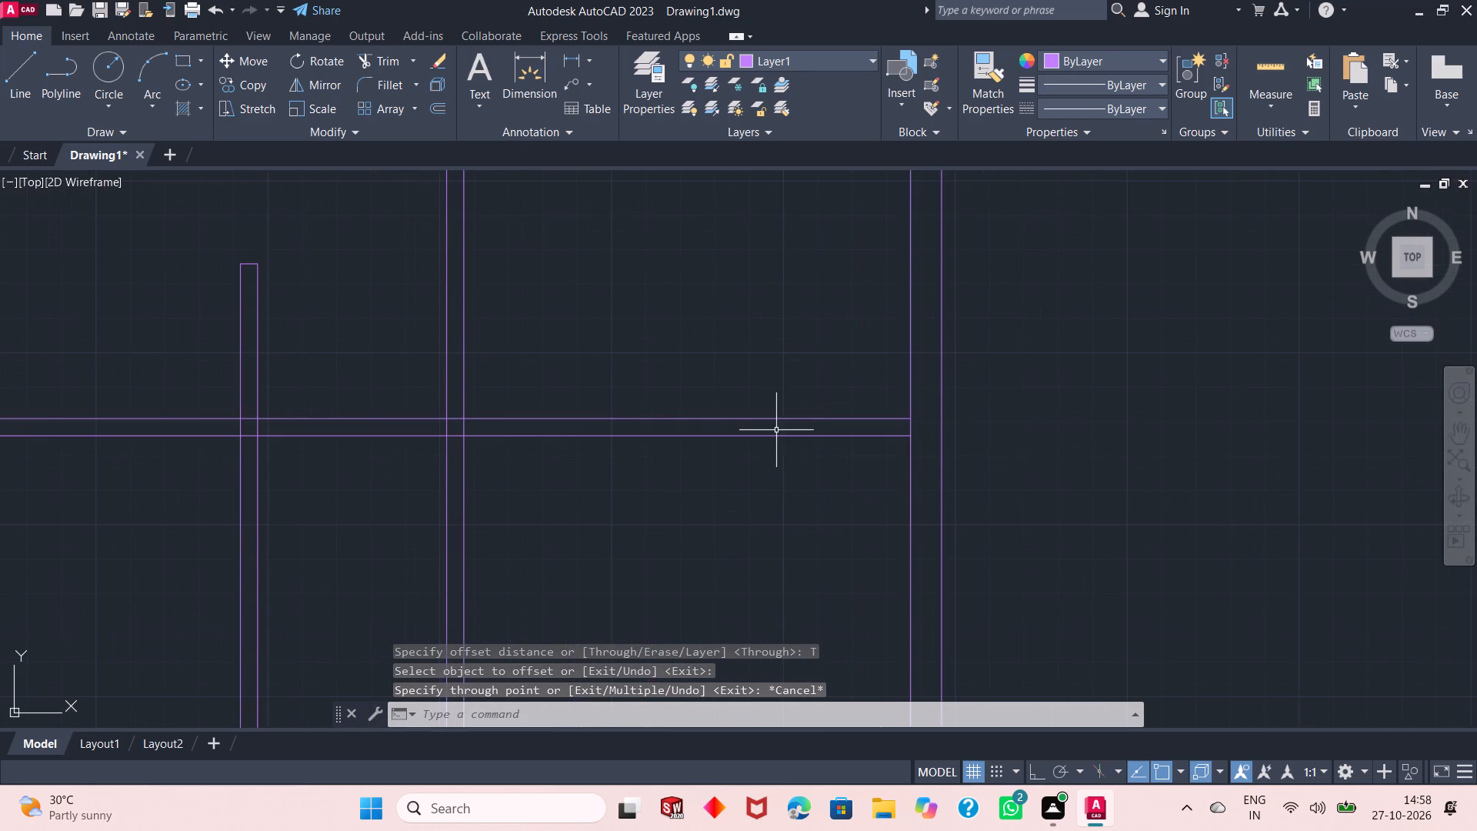
left_click(1269, 64)
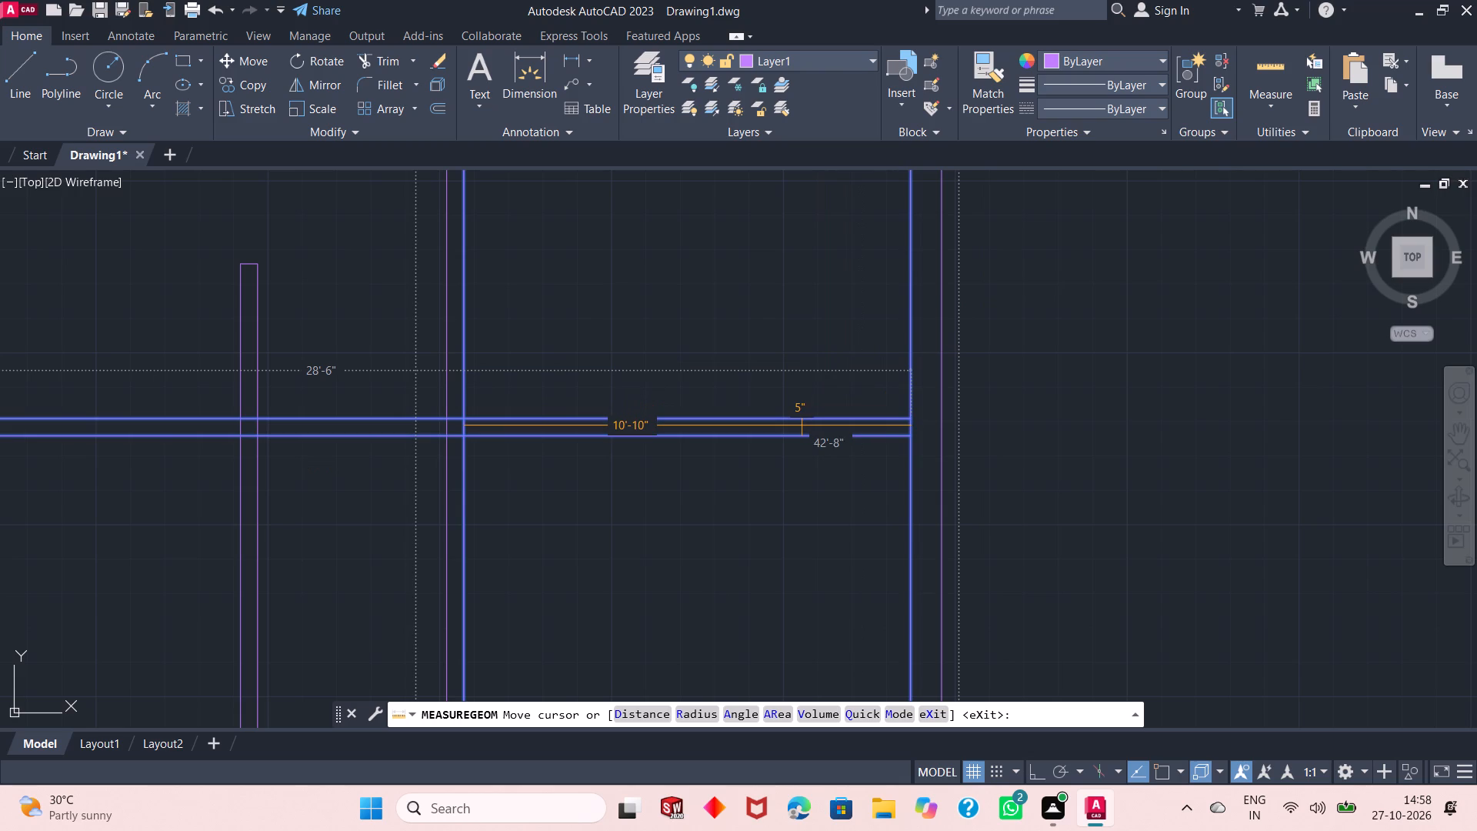
key("Escape")
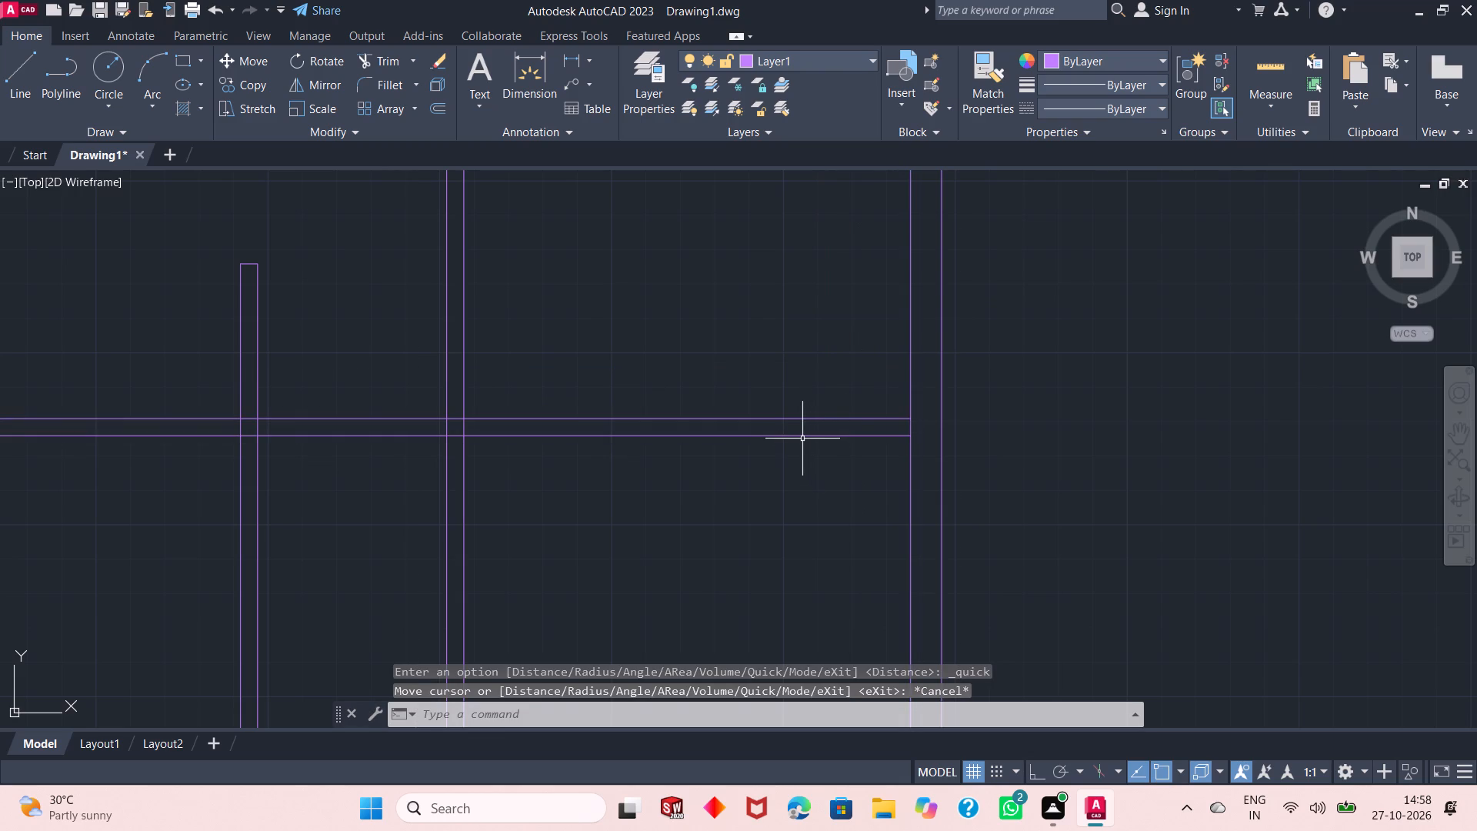
Erase the bottom line of the horizontal partition.
left_click(790, 439)
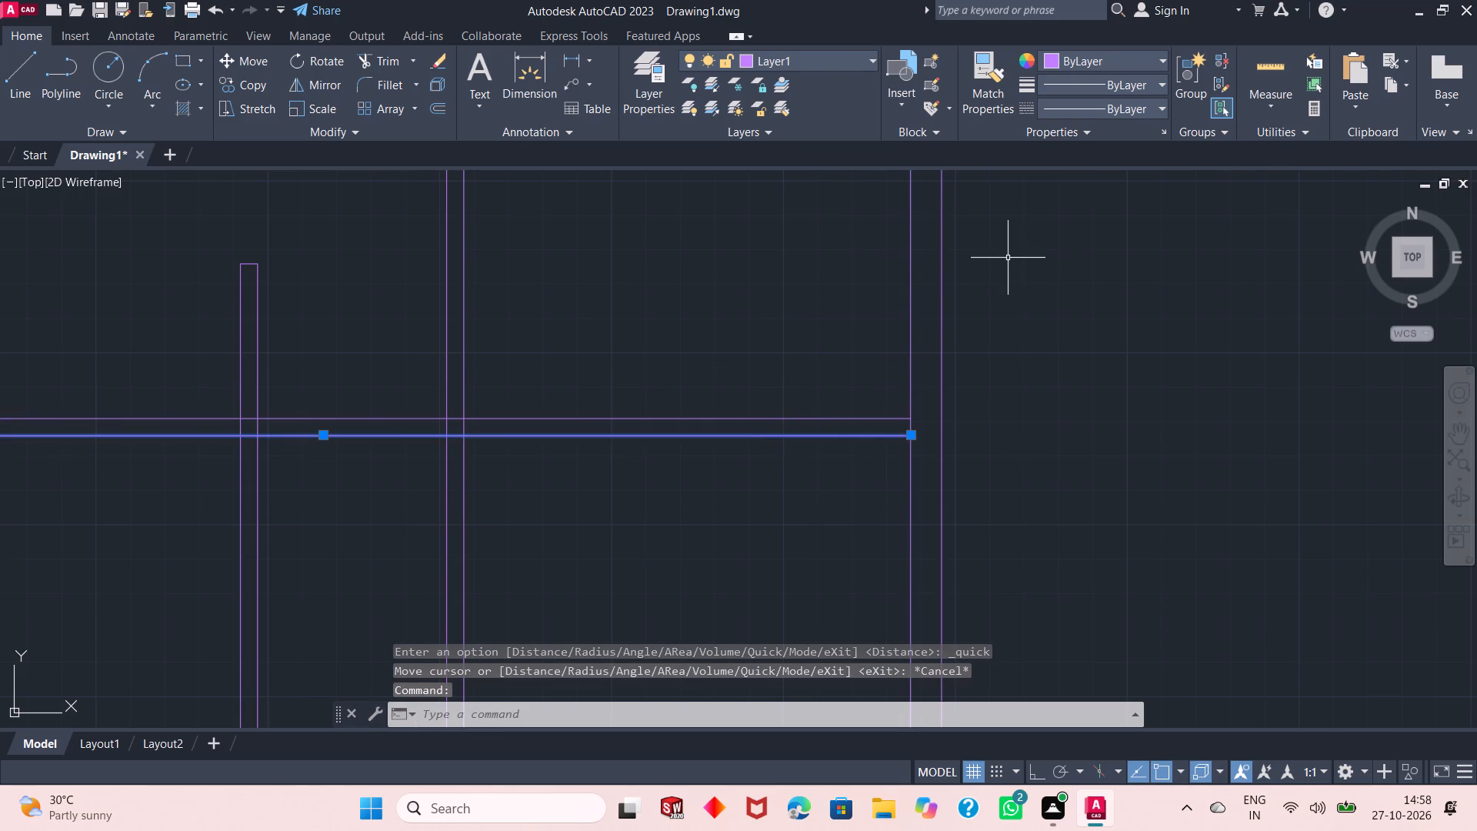
right_click(1008, 258)
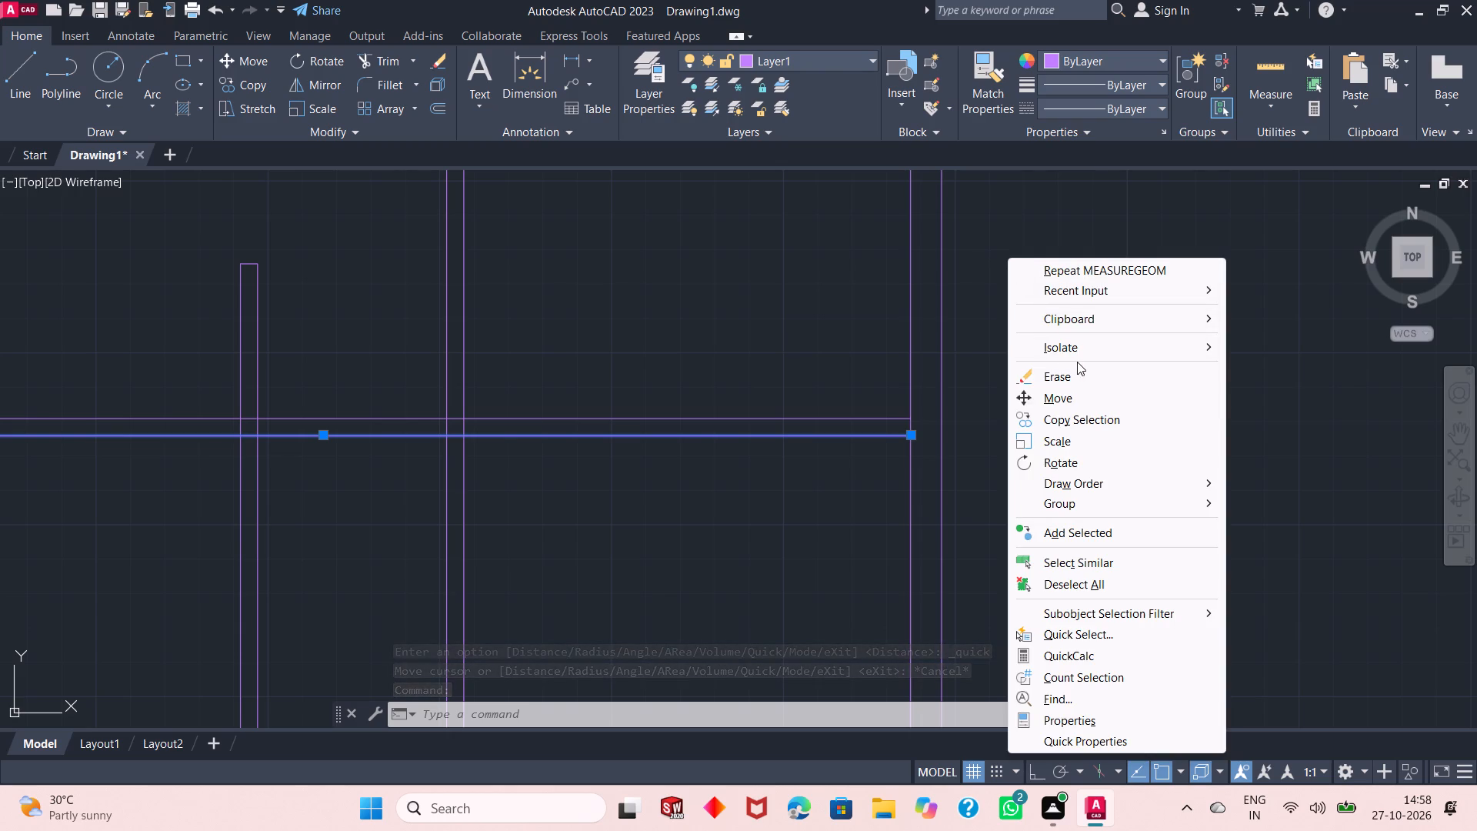
left_click(1074, 375)
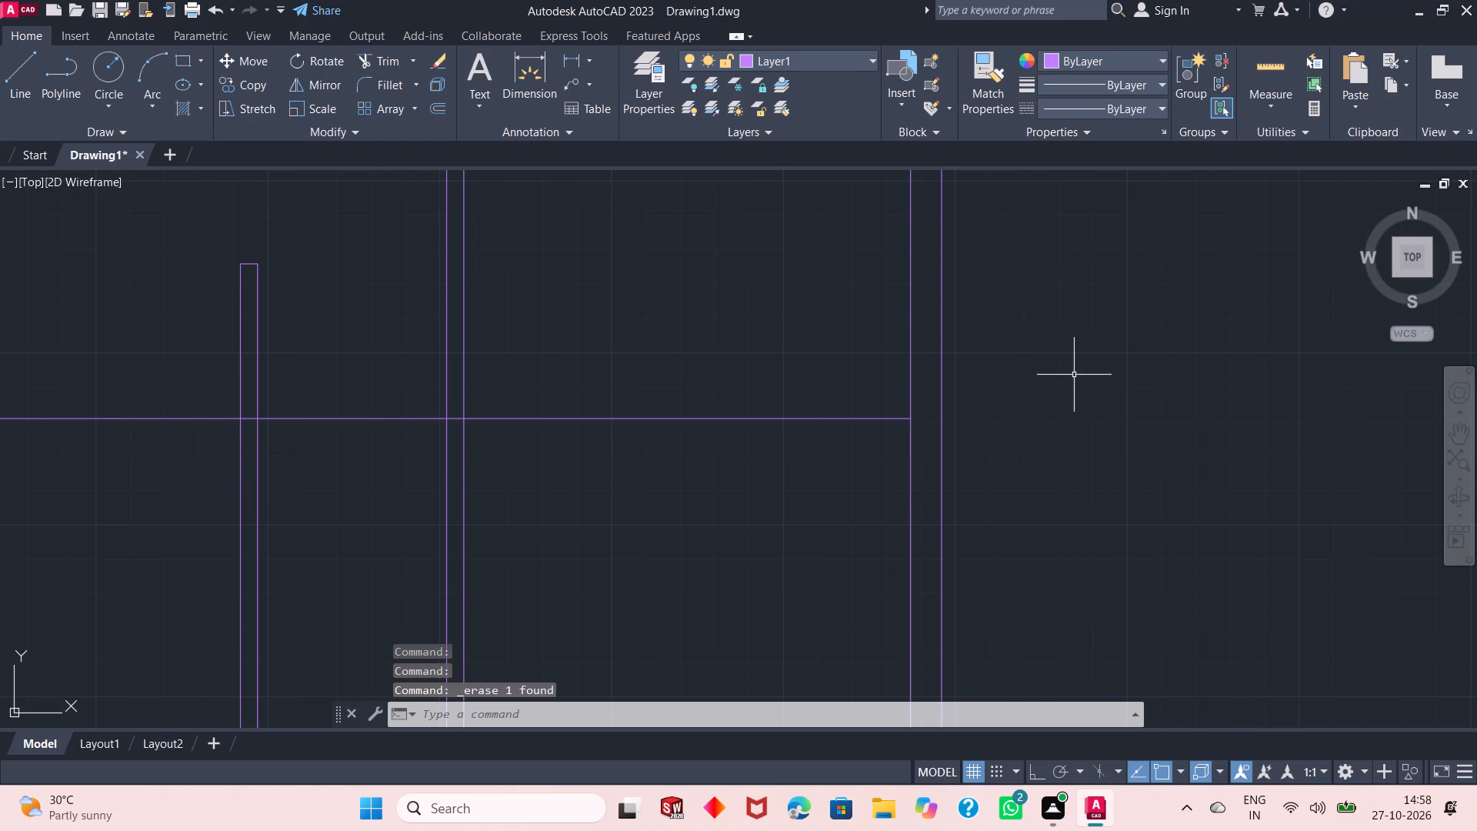
Measure the clear depth of the upper rooms from the outer wall's inner face to the remaining horizontal partition line.
scroll(1083, 374, "down", 3, "ctrl")
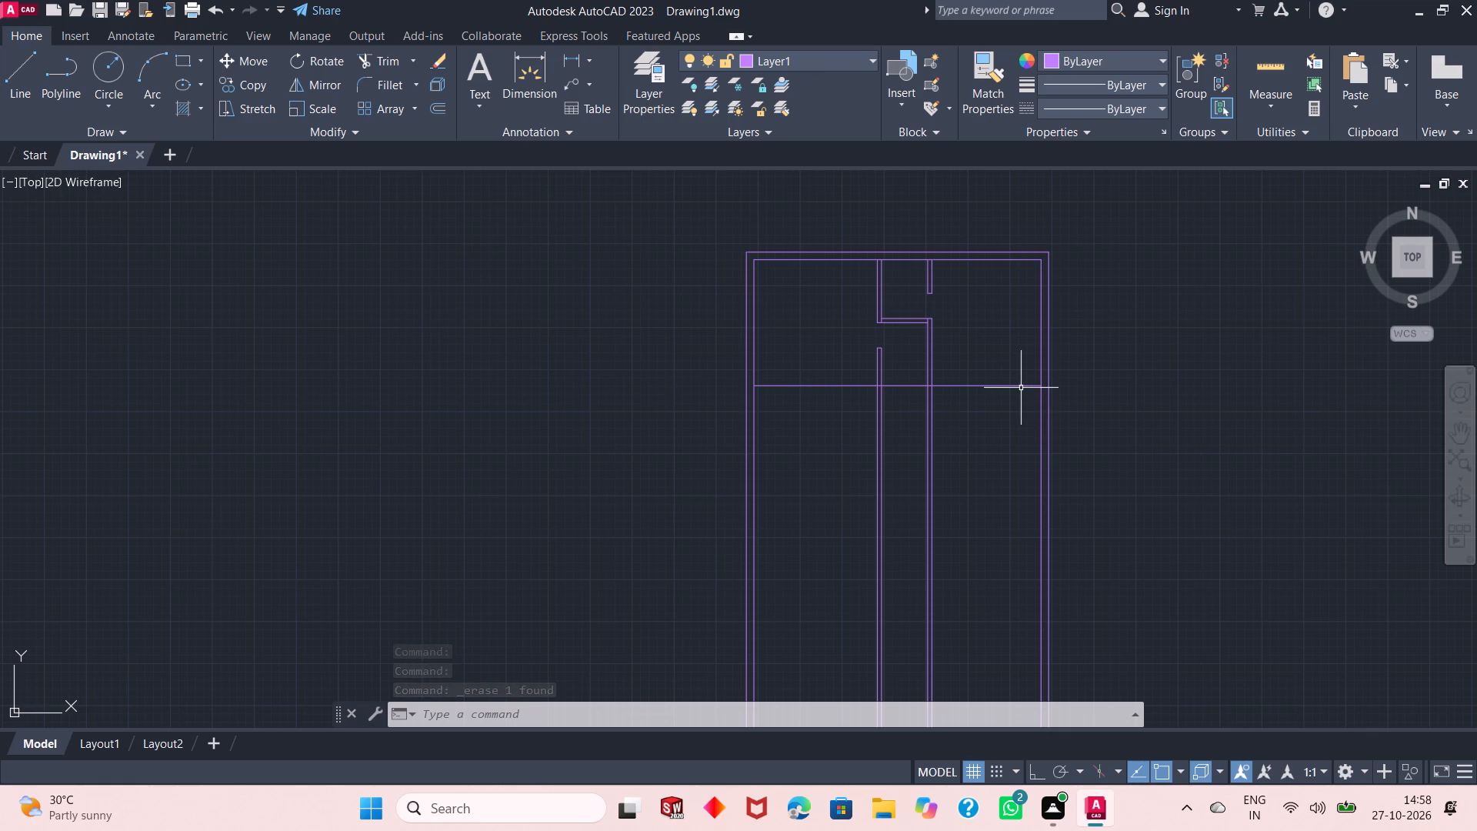
left_click(1259, 69)
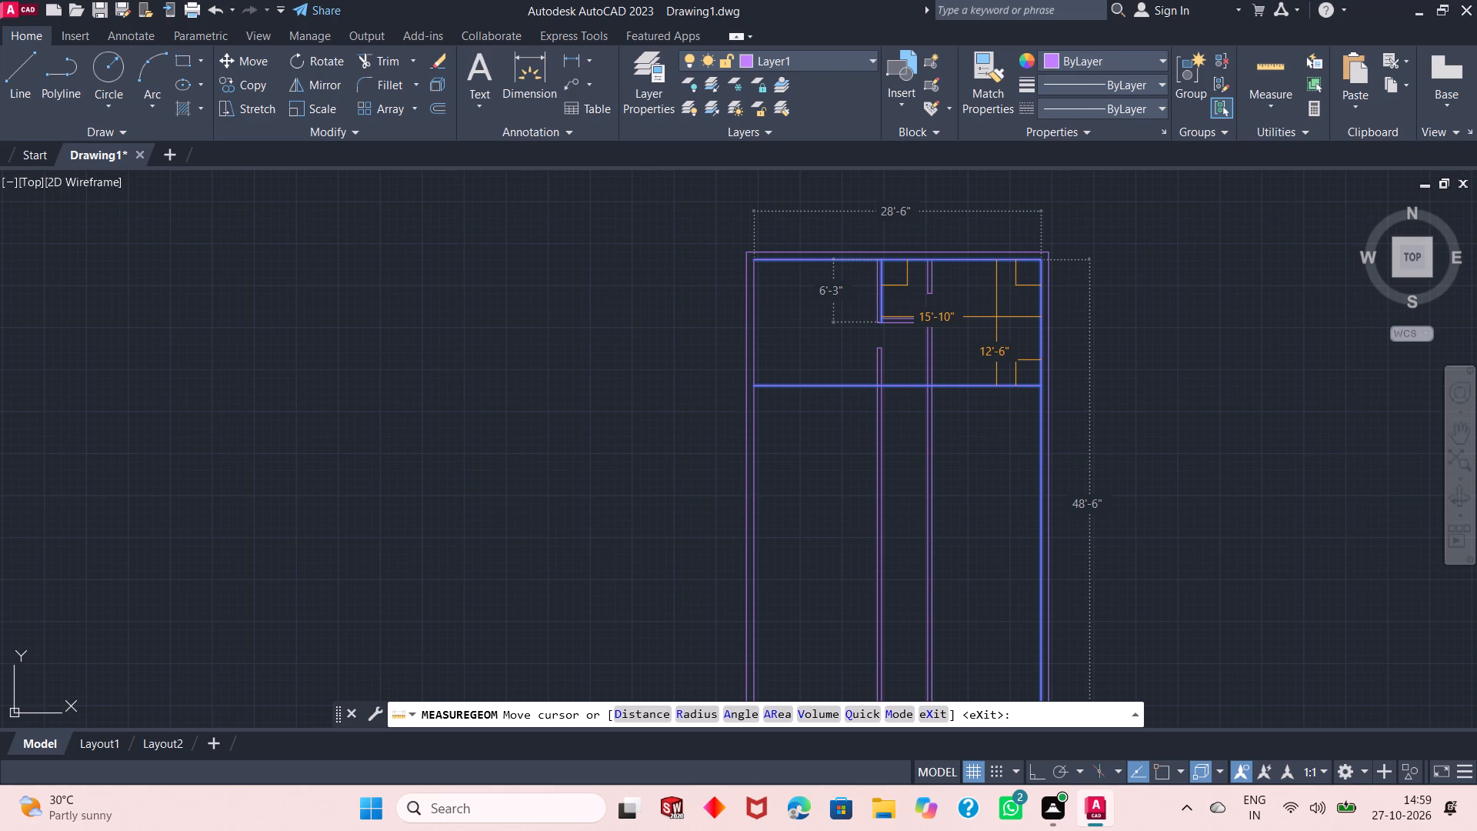
key("Escape")
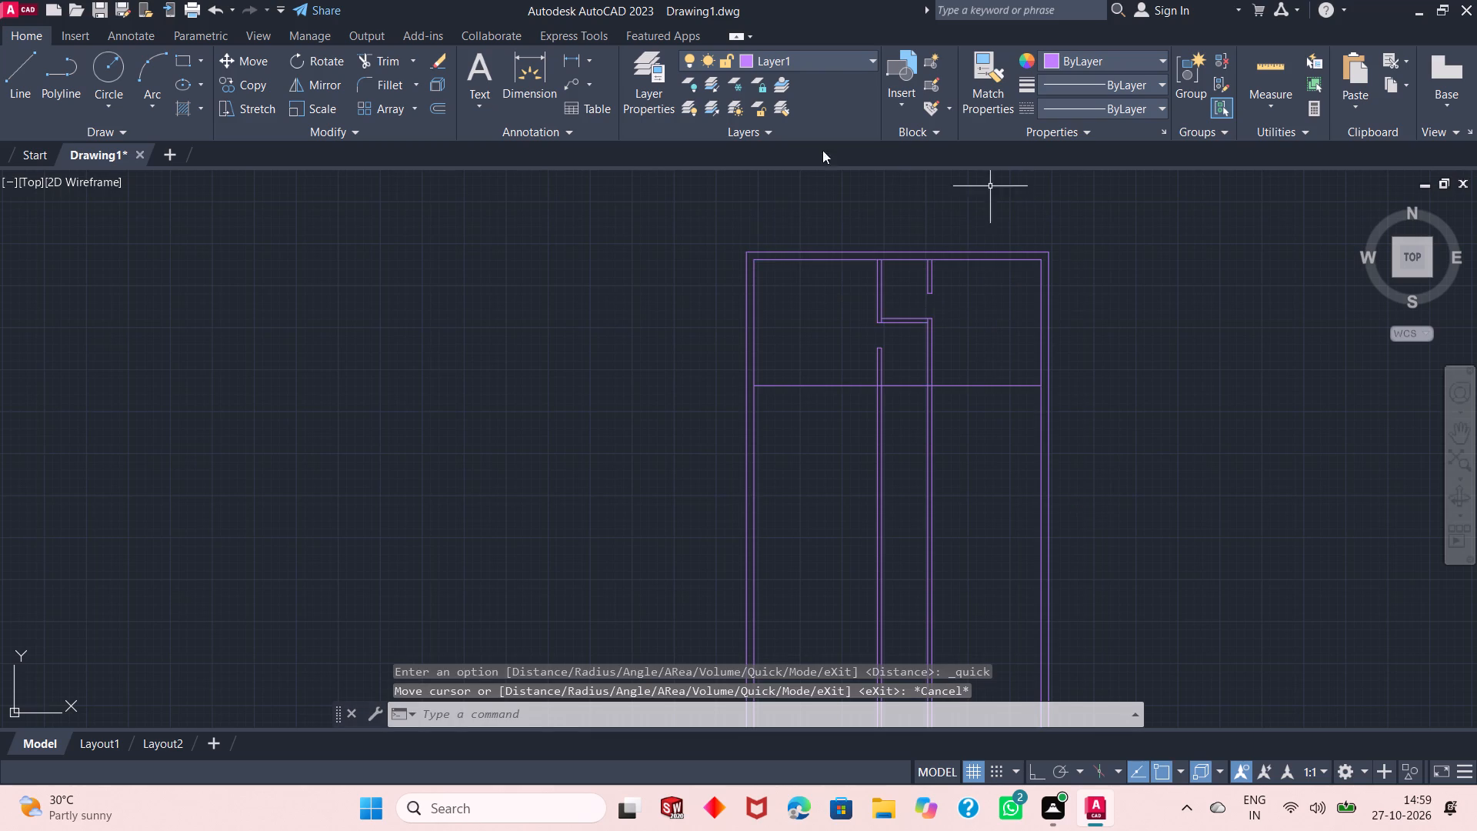
Offset the remaining horizontal partition line 9" downward with Through to form a thicker wall.
left_click(440, 108)
right_click(480, 210)
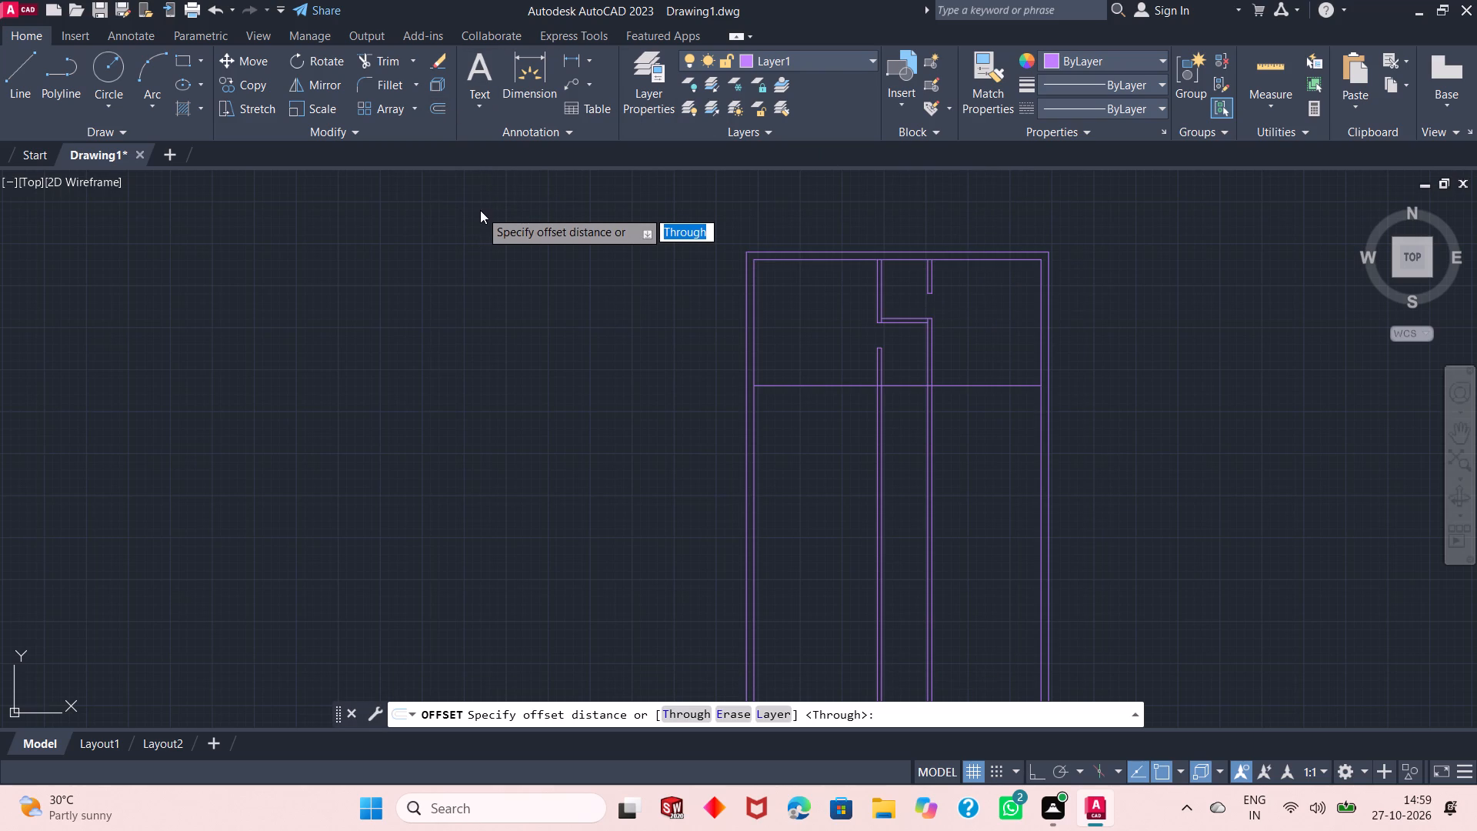
left_click(518, 219)
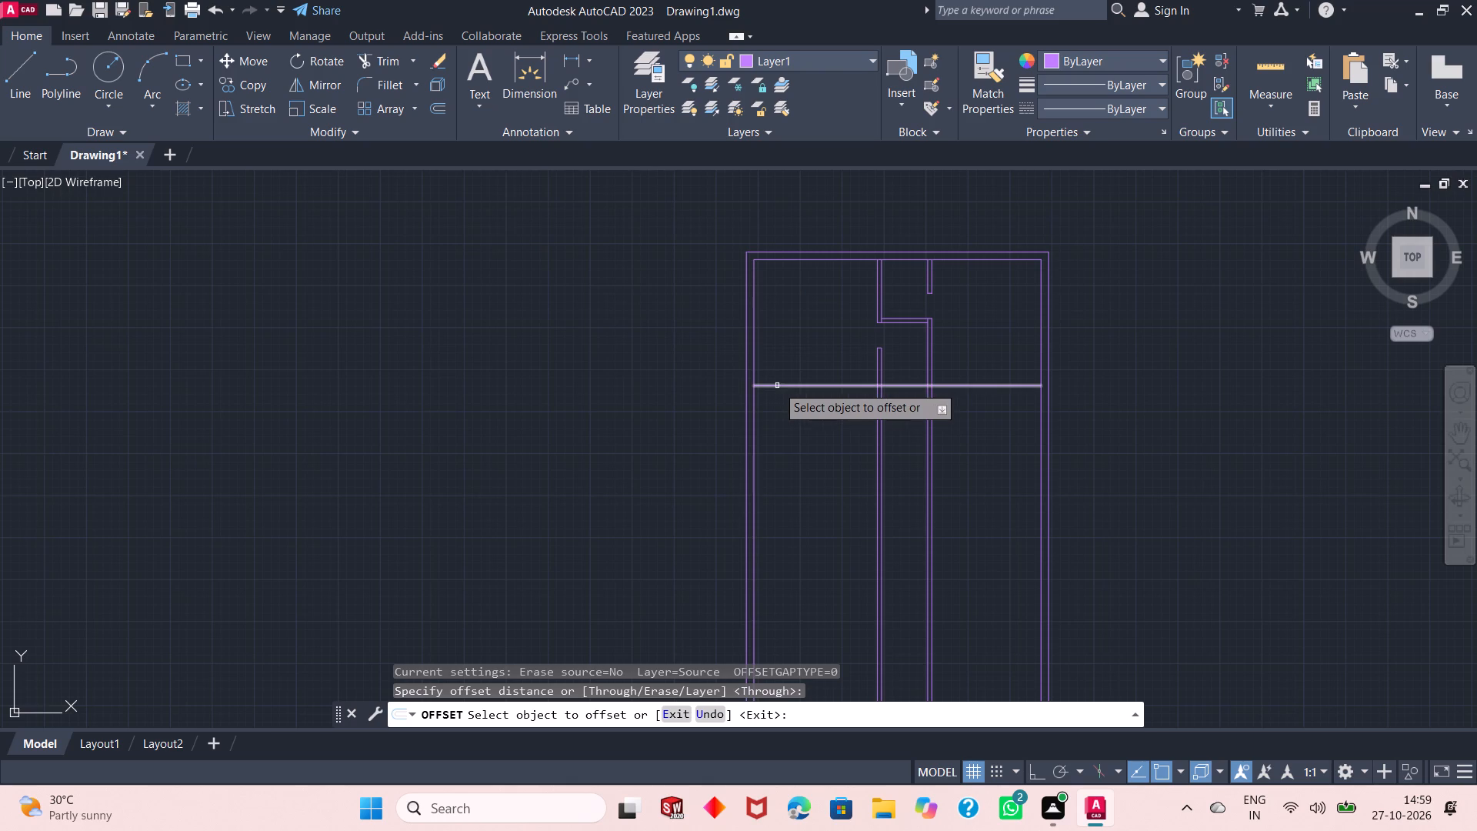
left_click(778, 386)
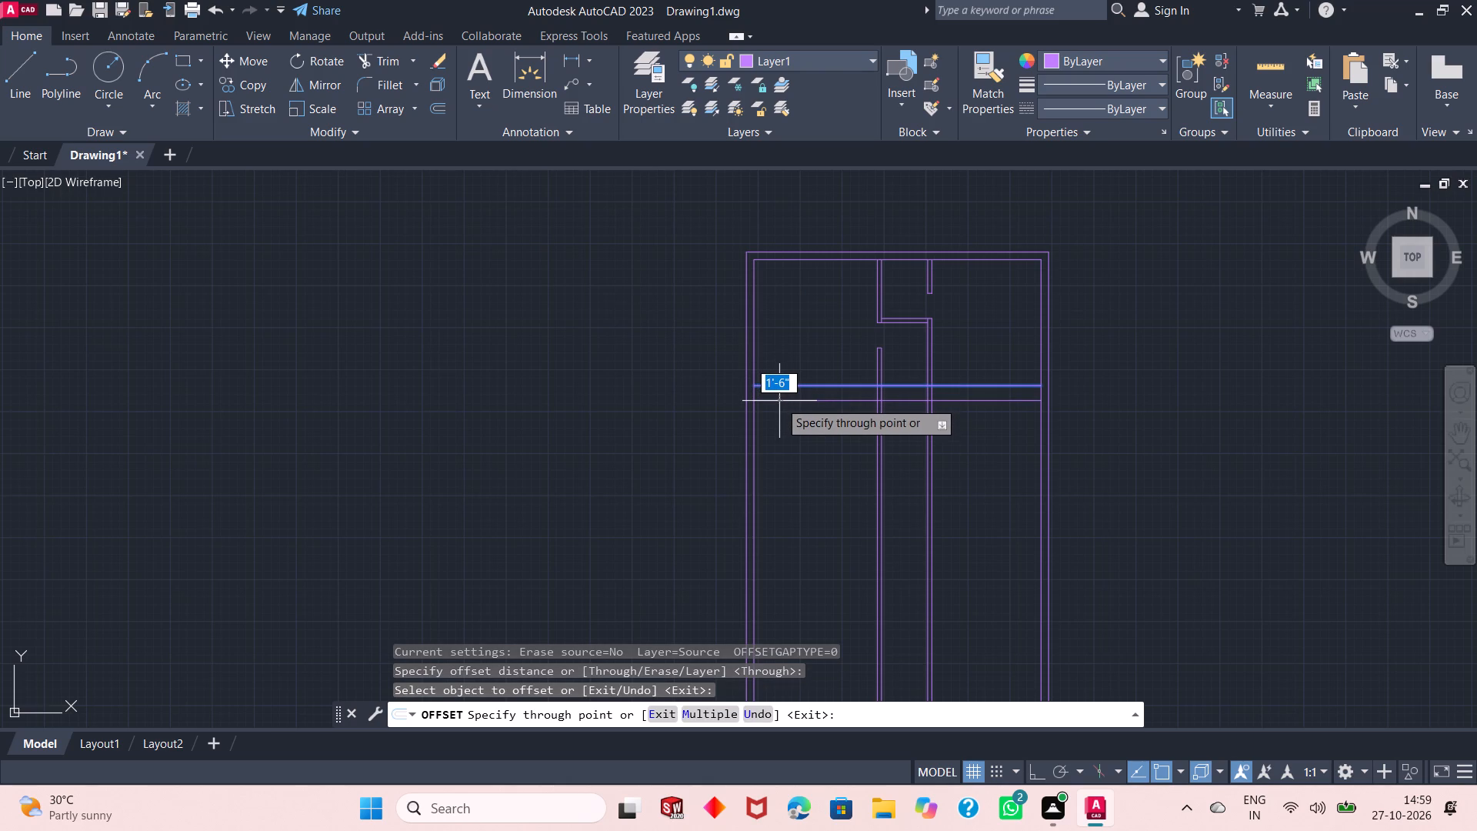
type("9\"")
key("Return")
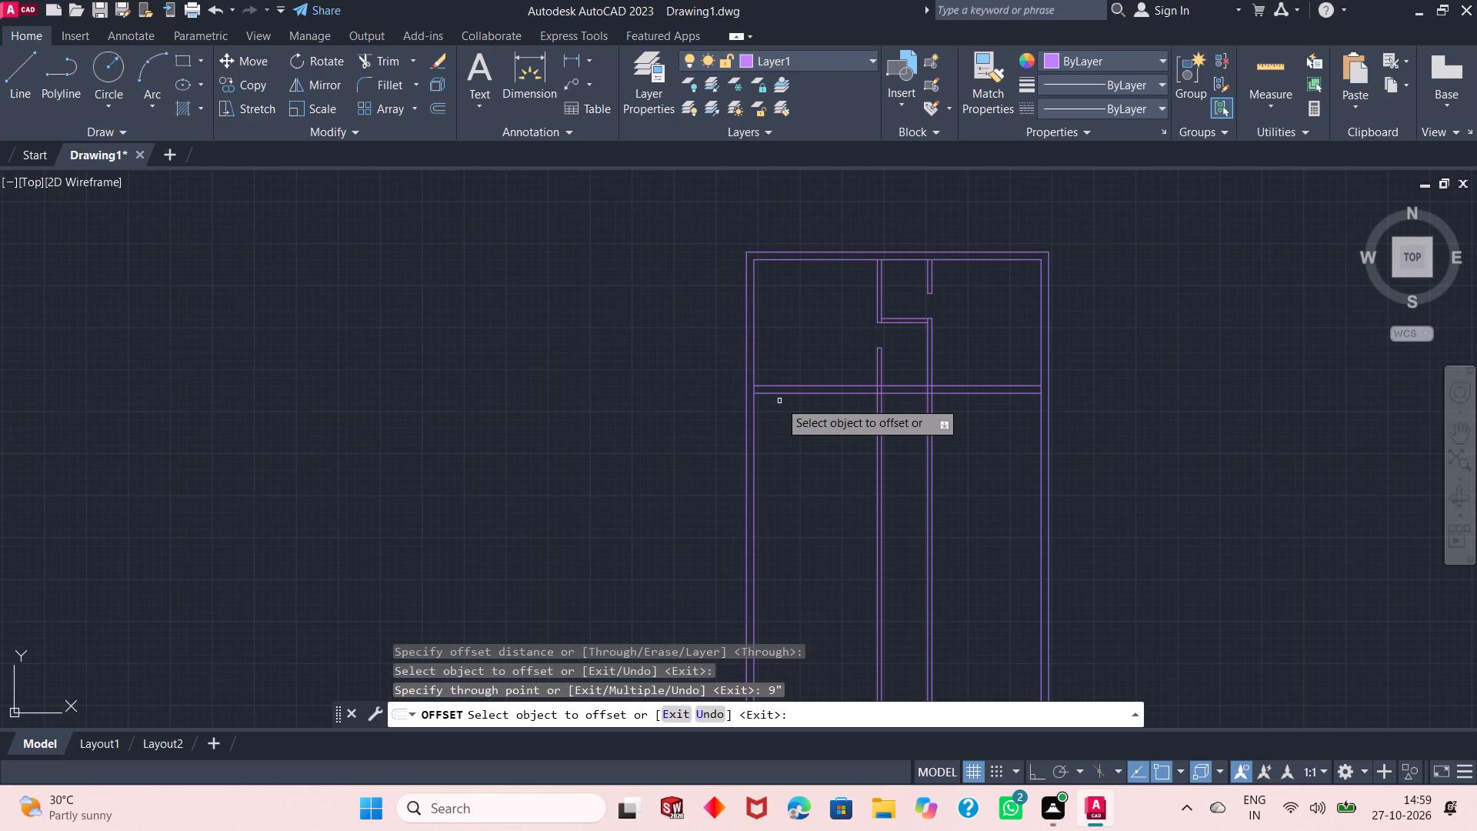
right_click(1052, 367)
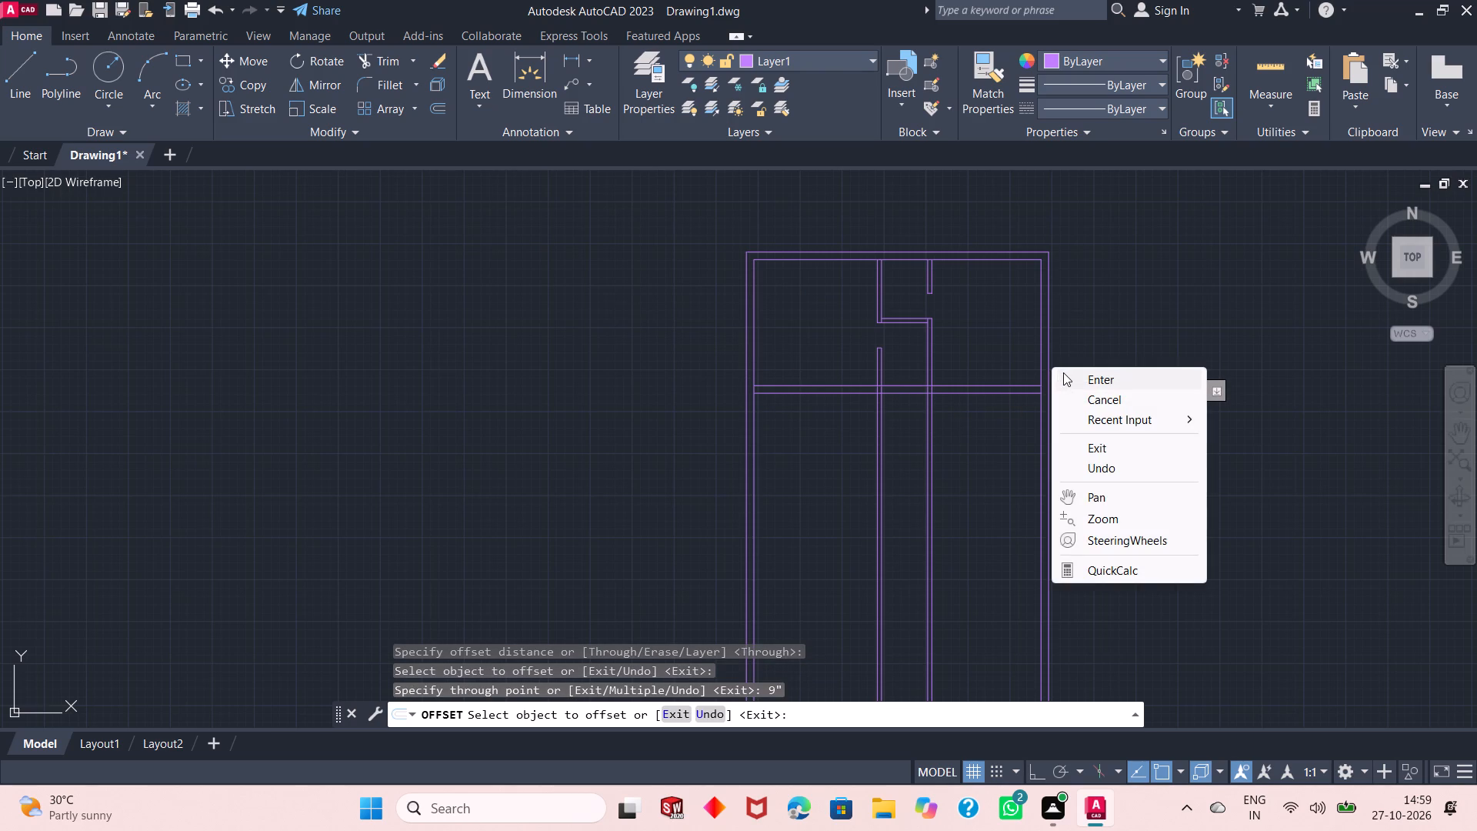
left_click(1063, 372)
Measure the thickness of the rebuilt horizontal wall.
scroll(995, 358, "up", 1, "ctrl")
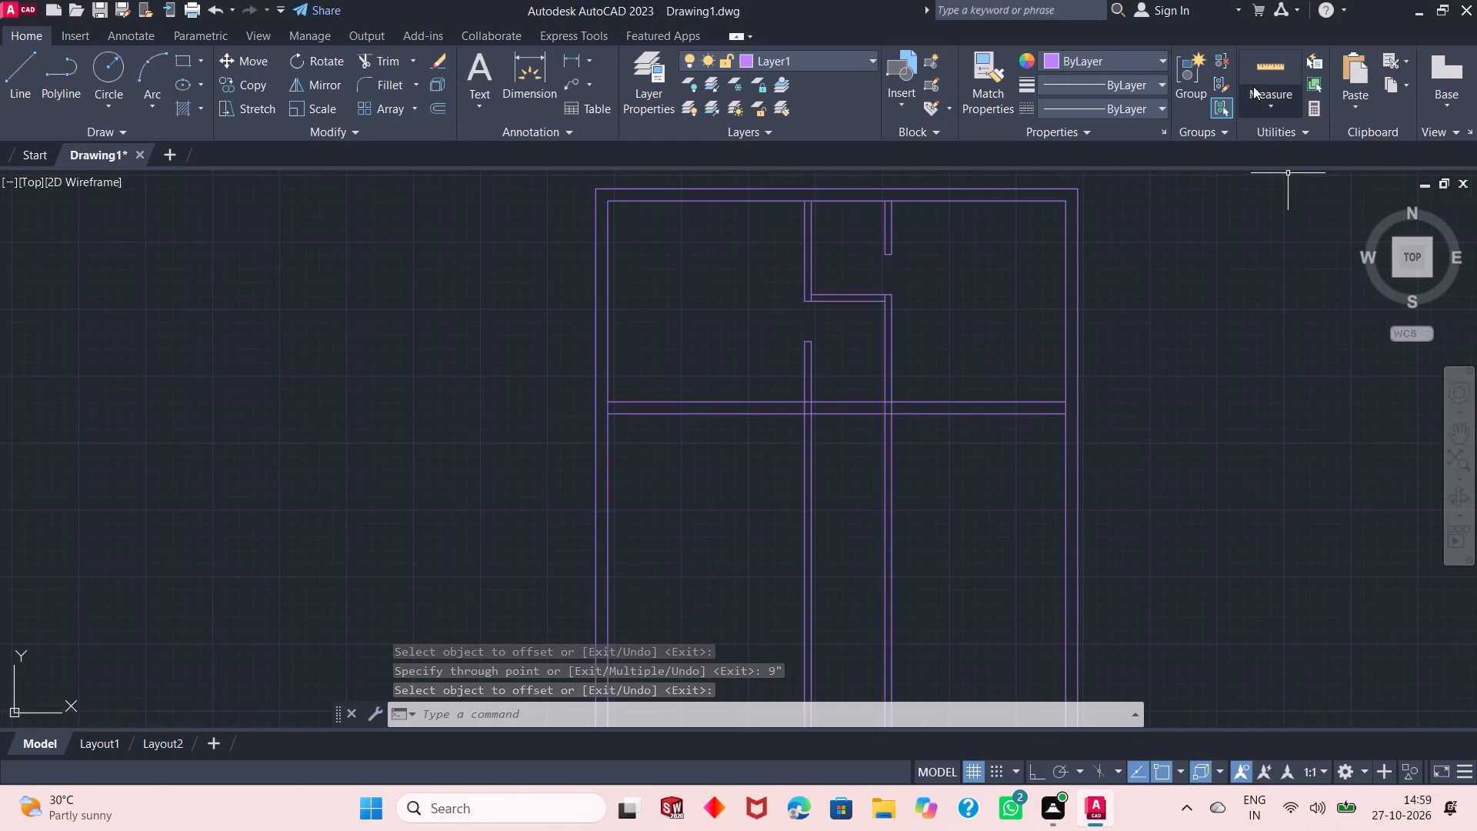
left_click_drag(1257, 65, 1259, 4)
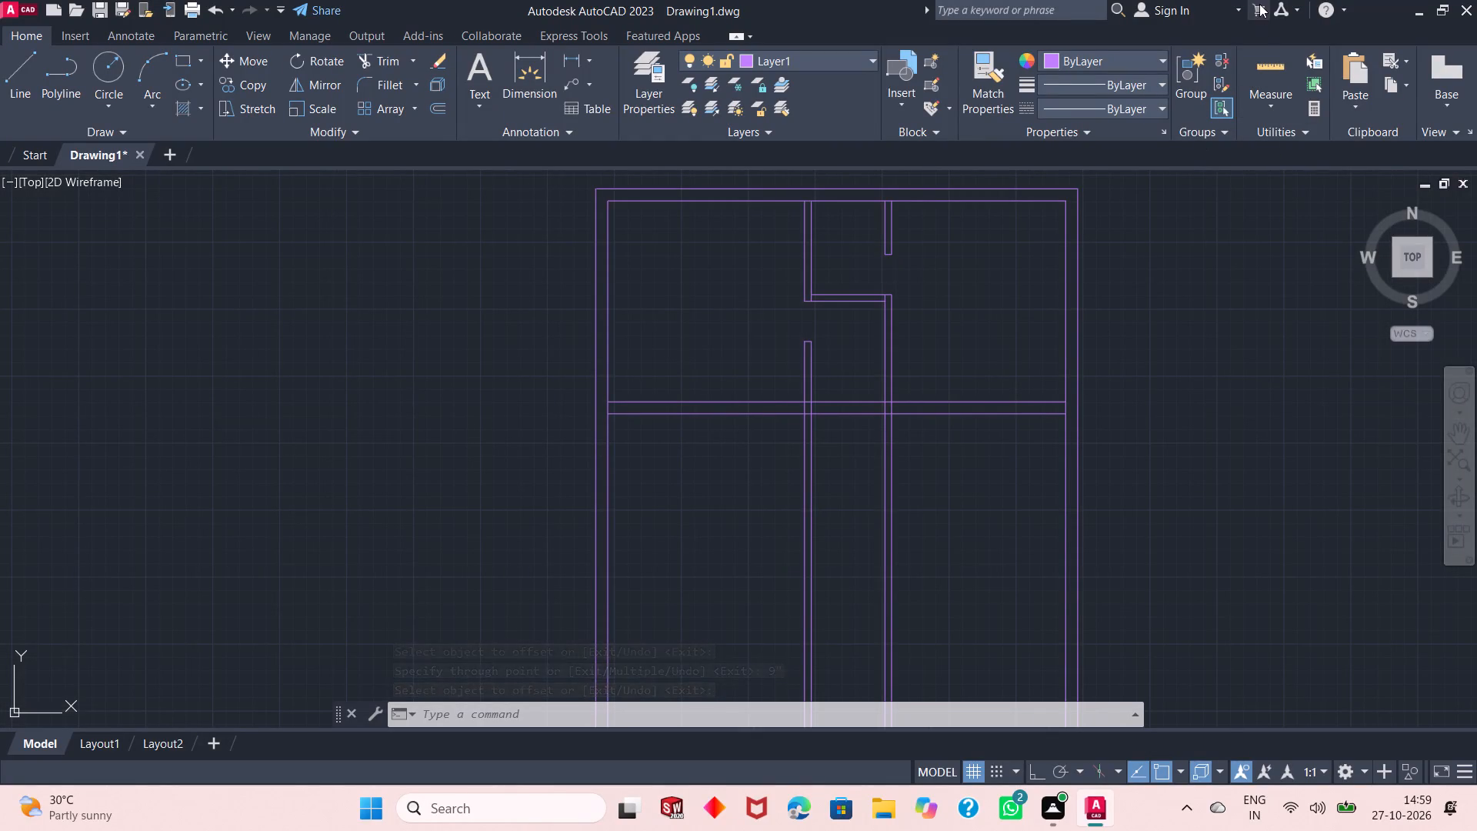
left_click(1265, 74)
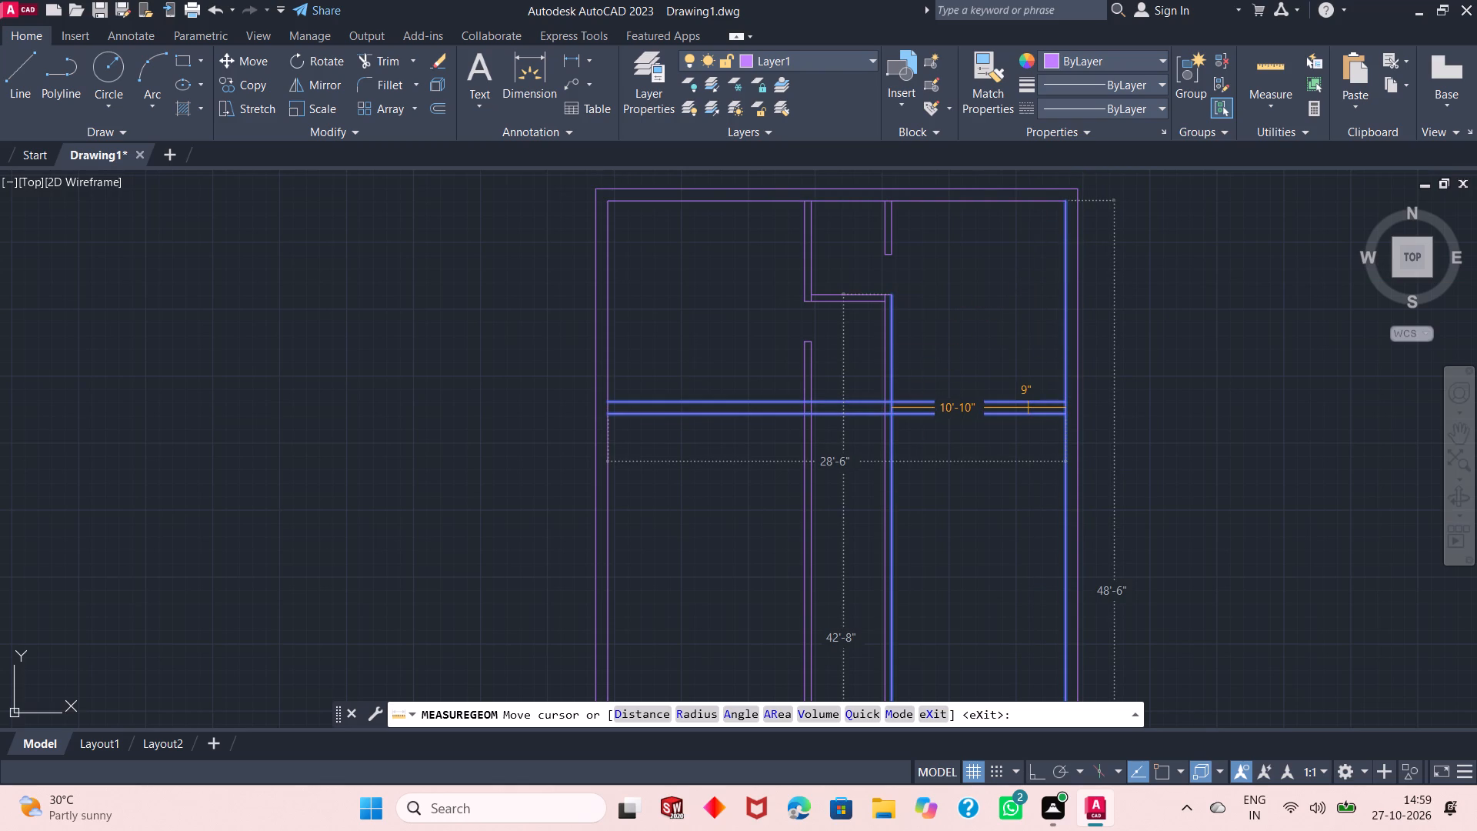
key("Escape")
key("Escape")
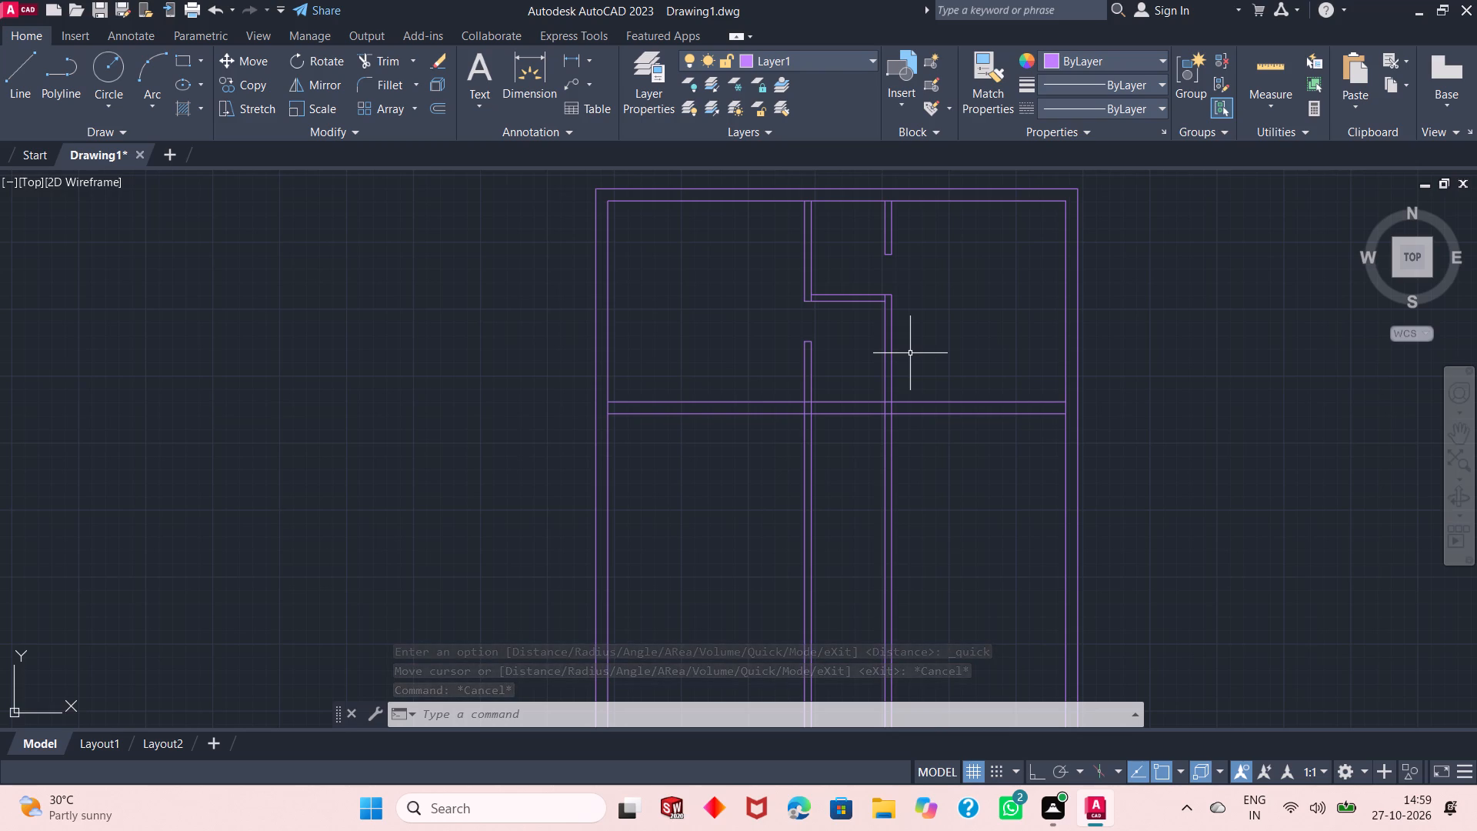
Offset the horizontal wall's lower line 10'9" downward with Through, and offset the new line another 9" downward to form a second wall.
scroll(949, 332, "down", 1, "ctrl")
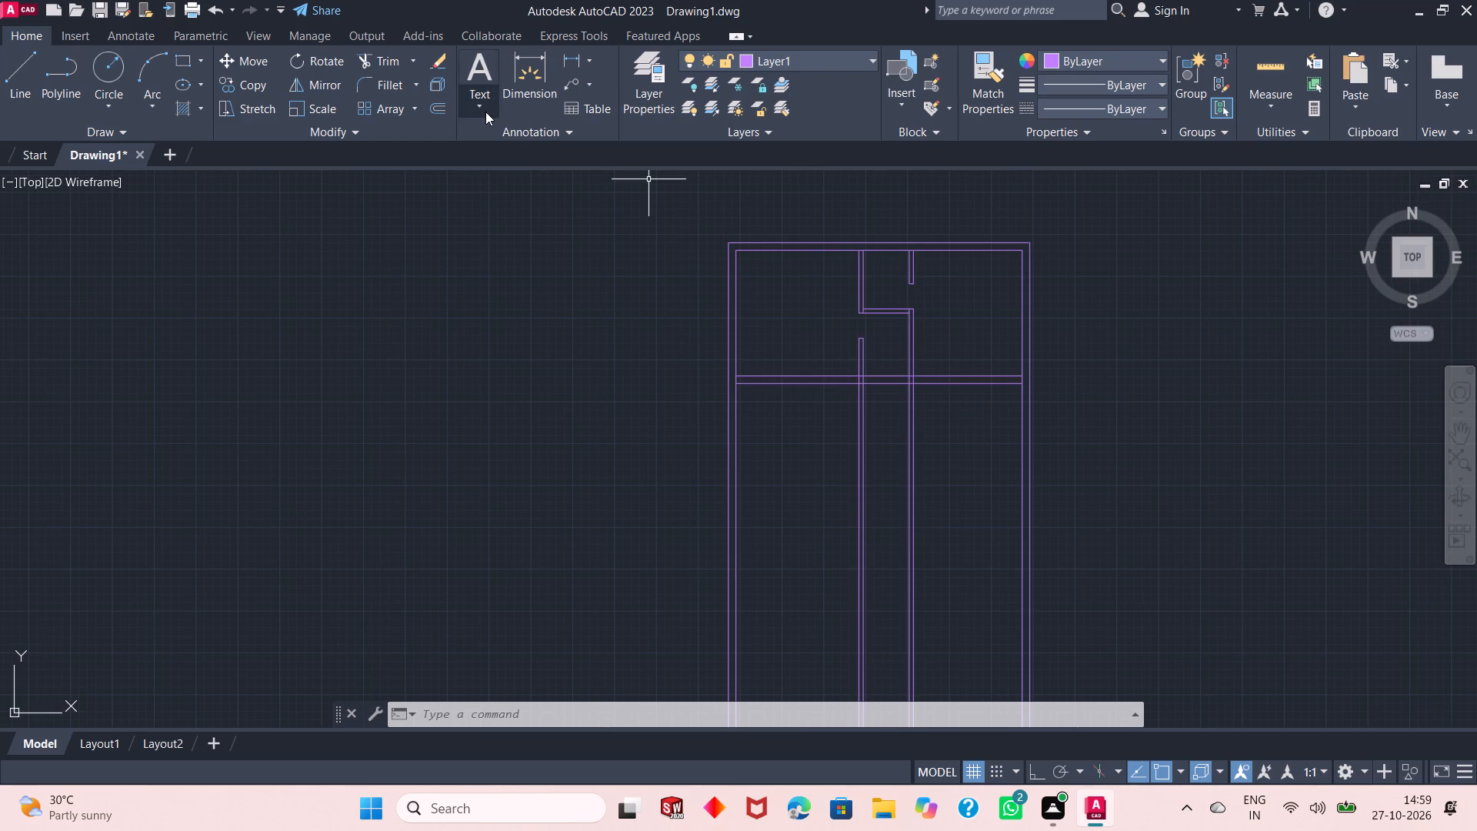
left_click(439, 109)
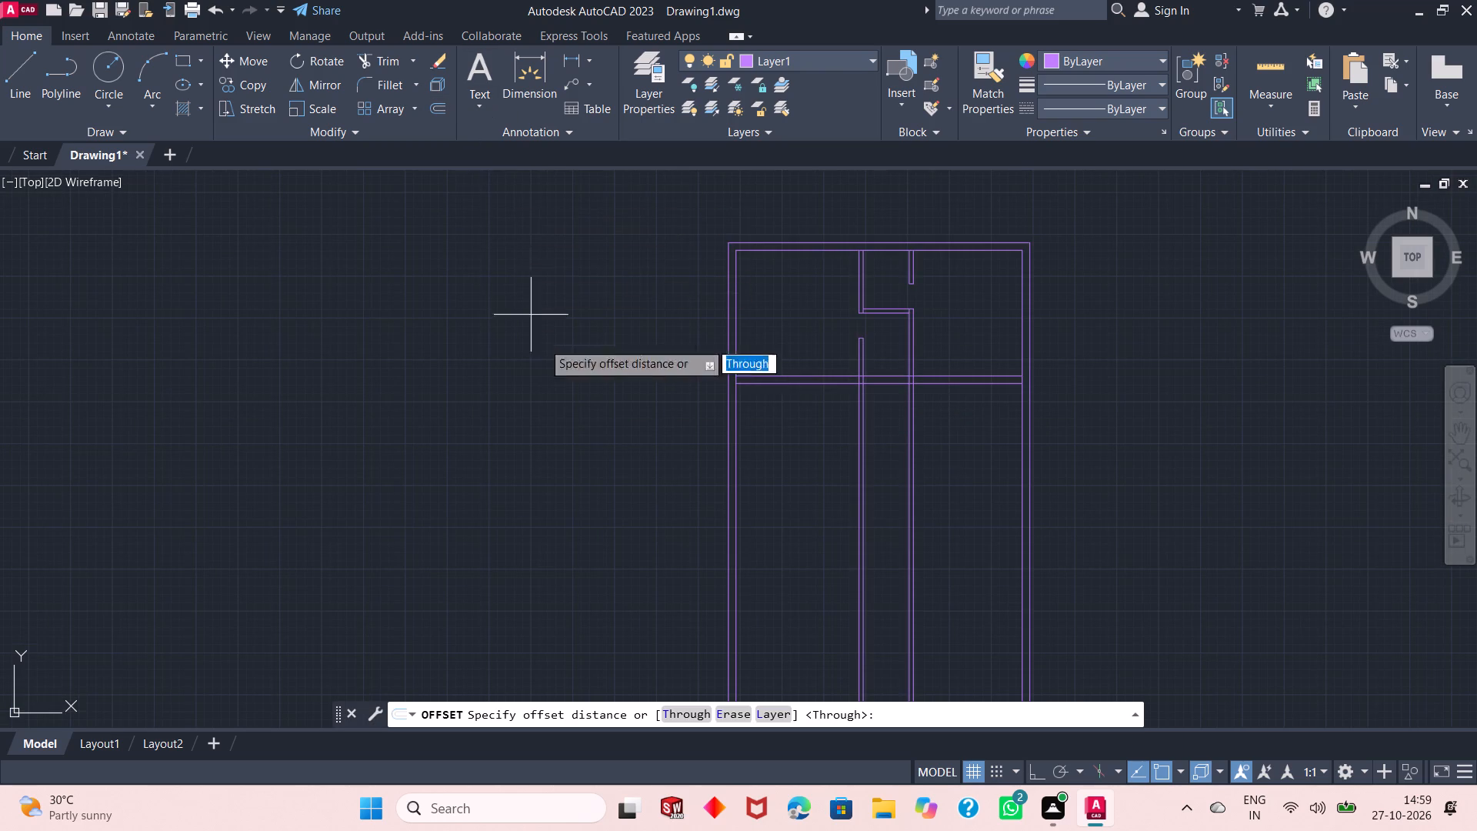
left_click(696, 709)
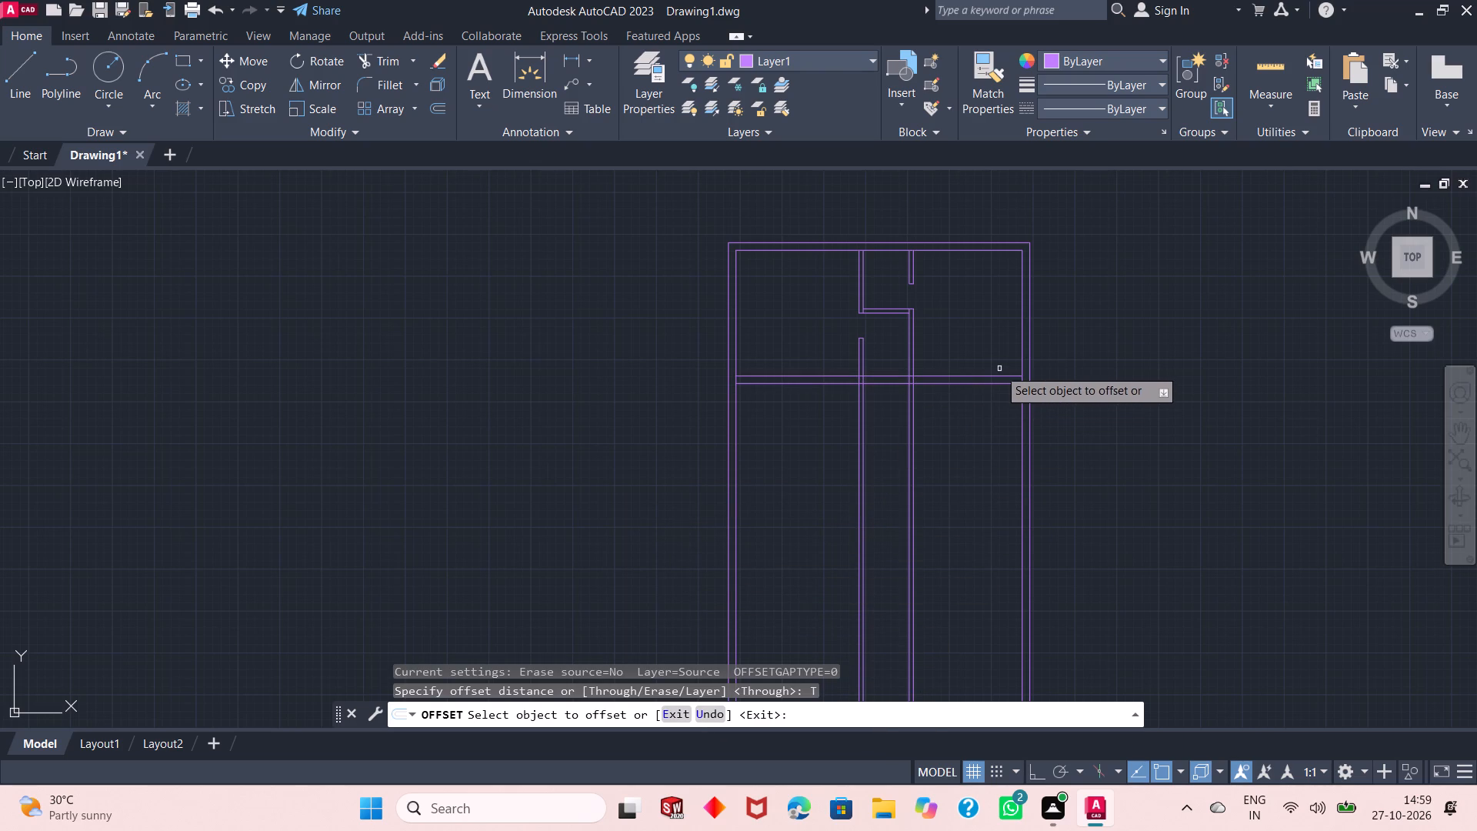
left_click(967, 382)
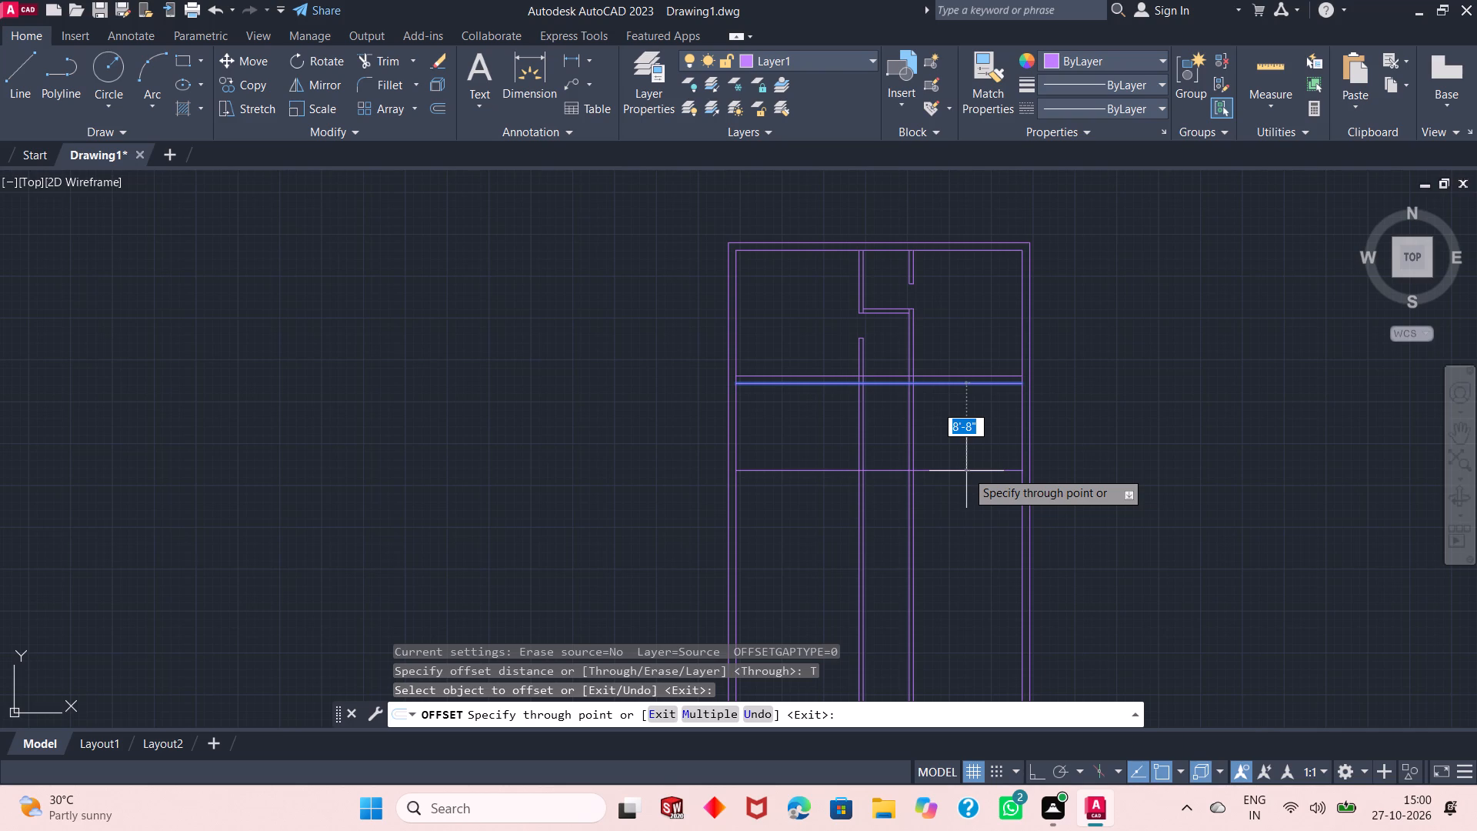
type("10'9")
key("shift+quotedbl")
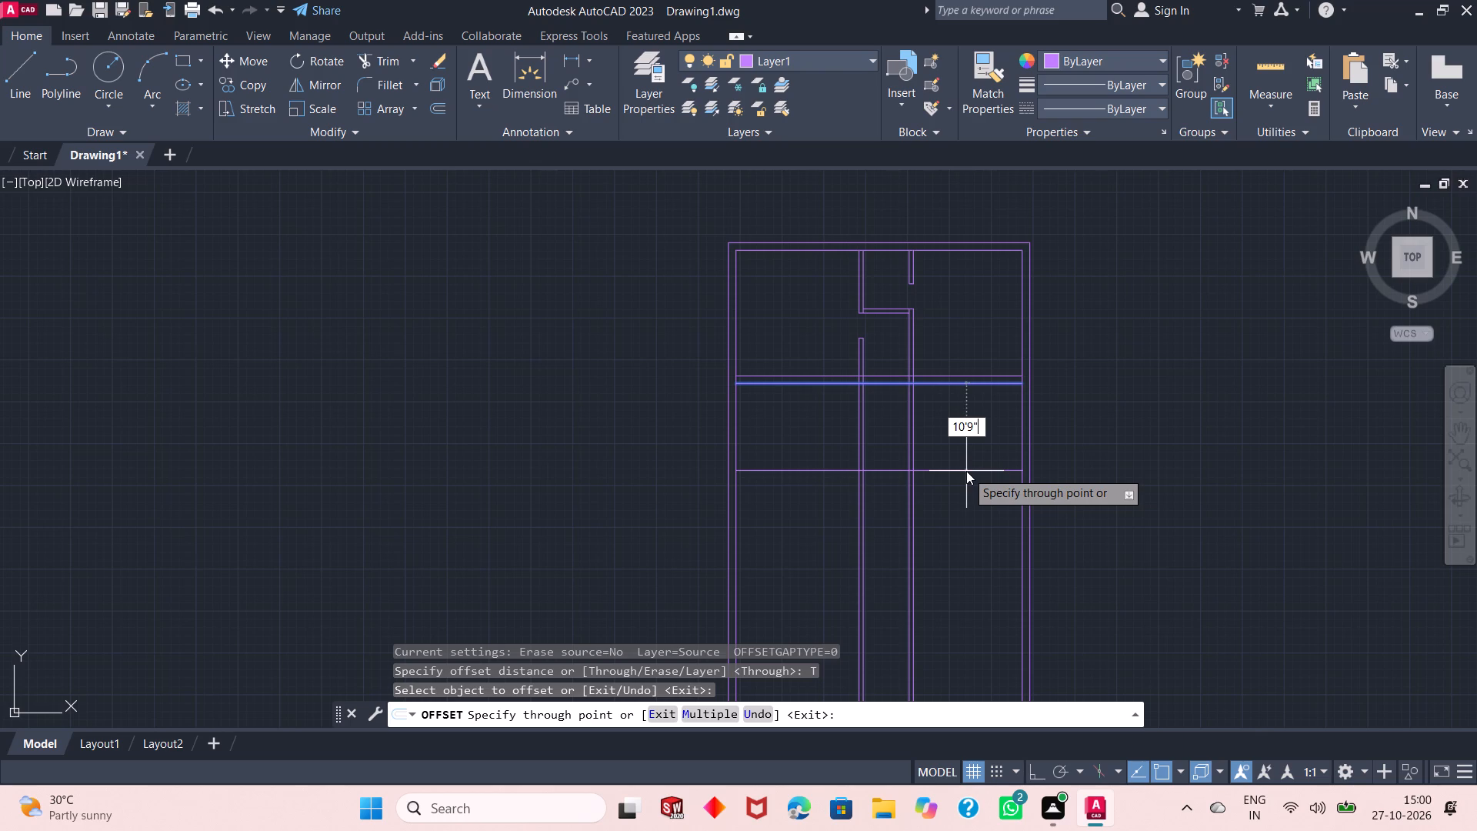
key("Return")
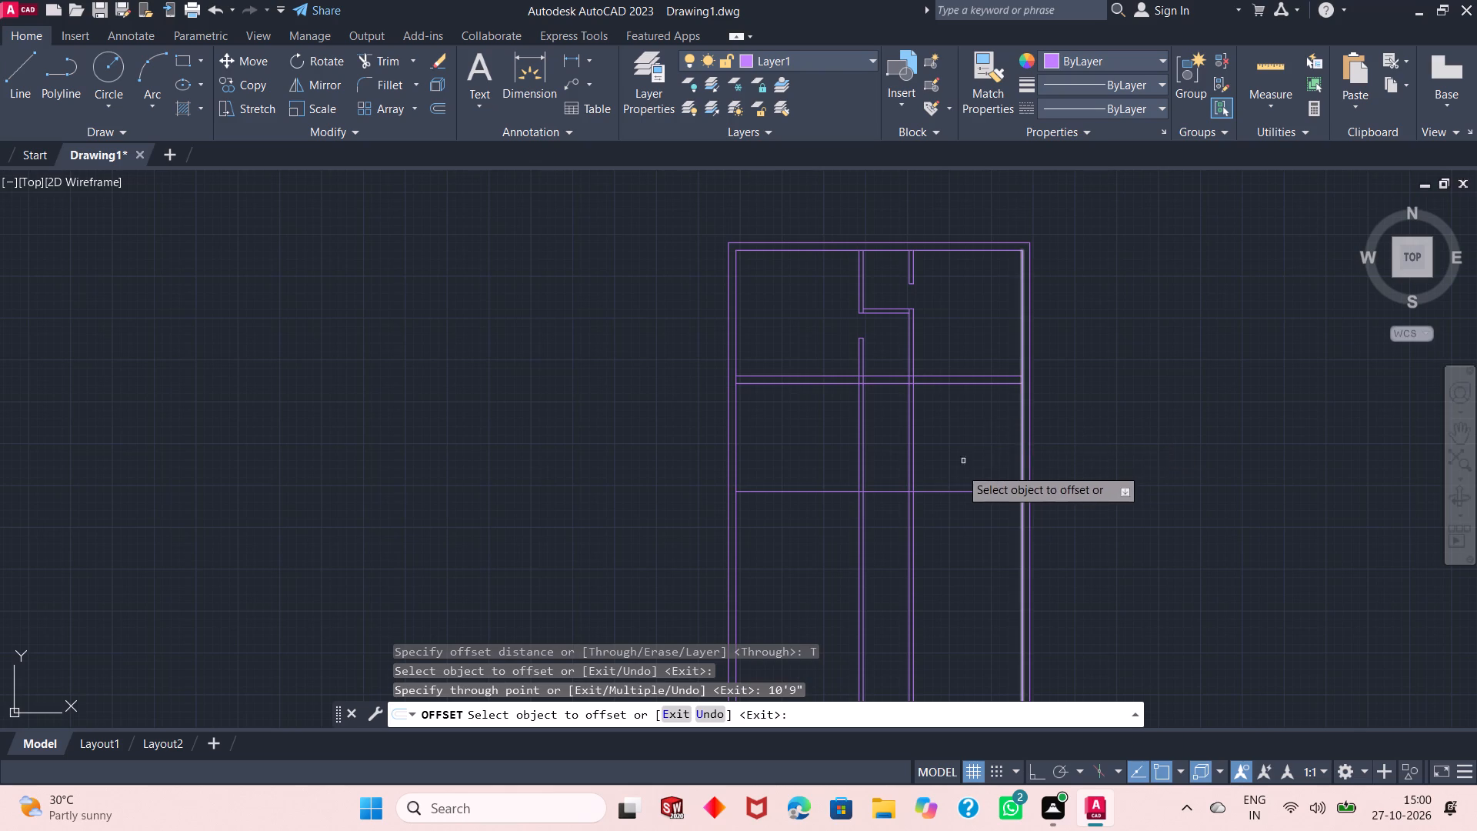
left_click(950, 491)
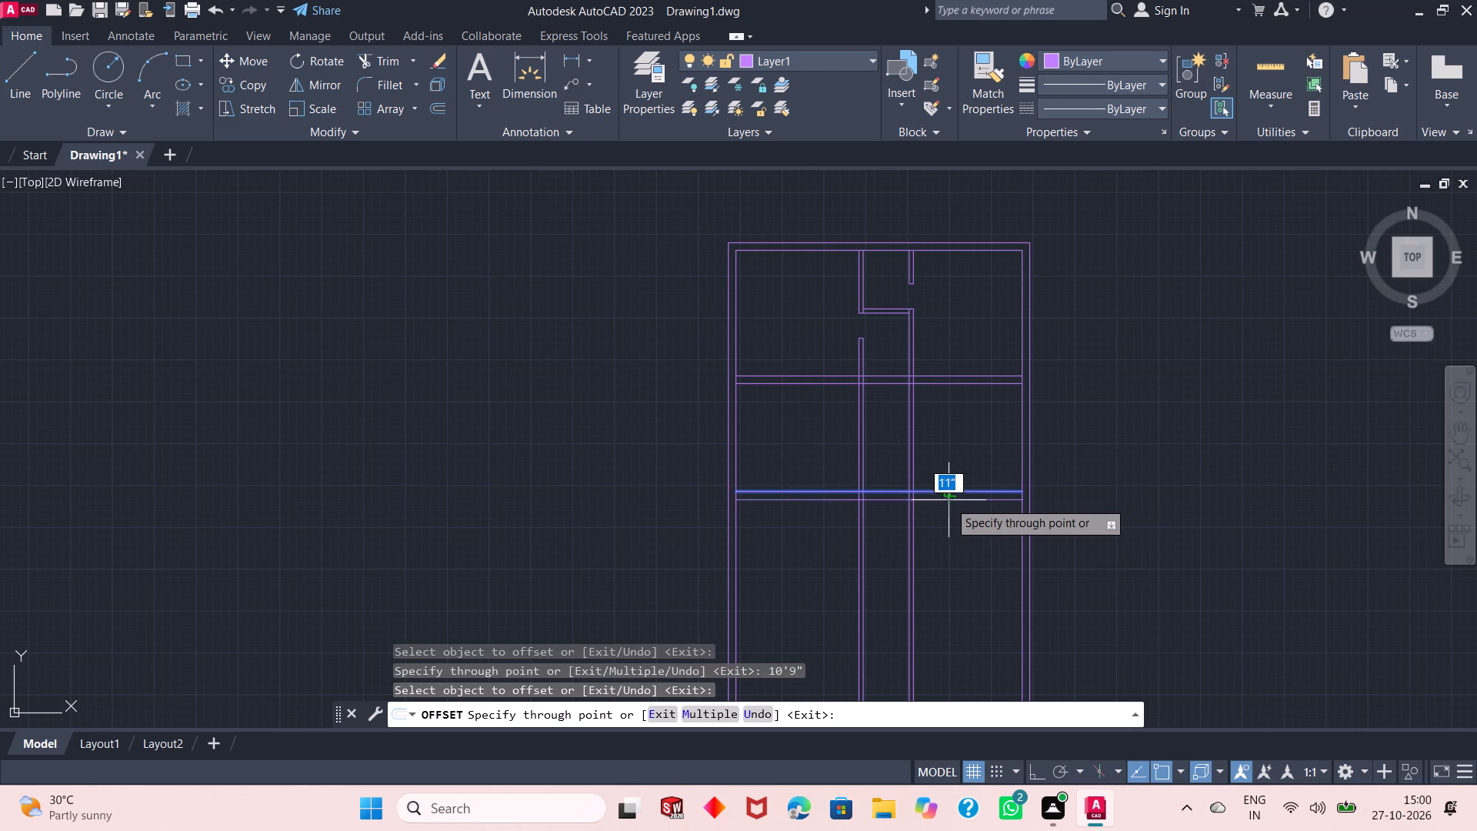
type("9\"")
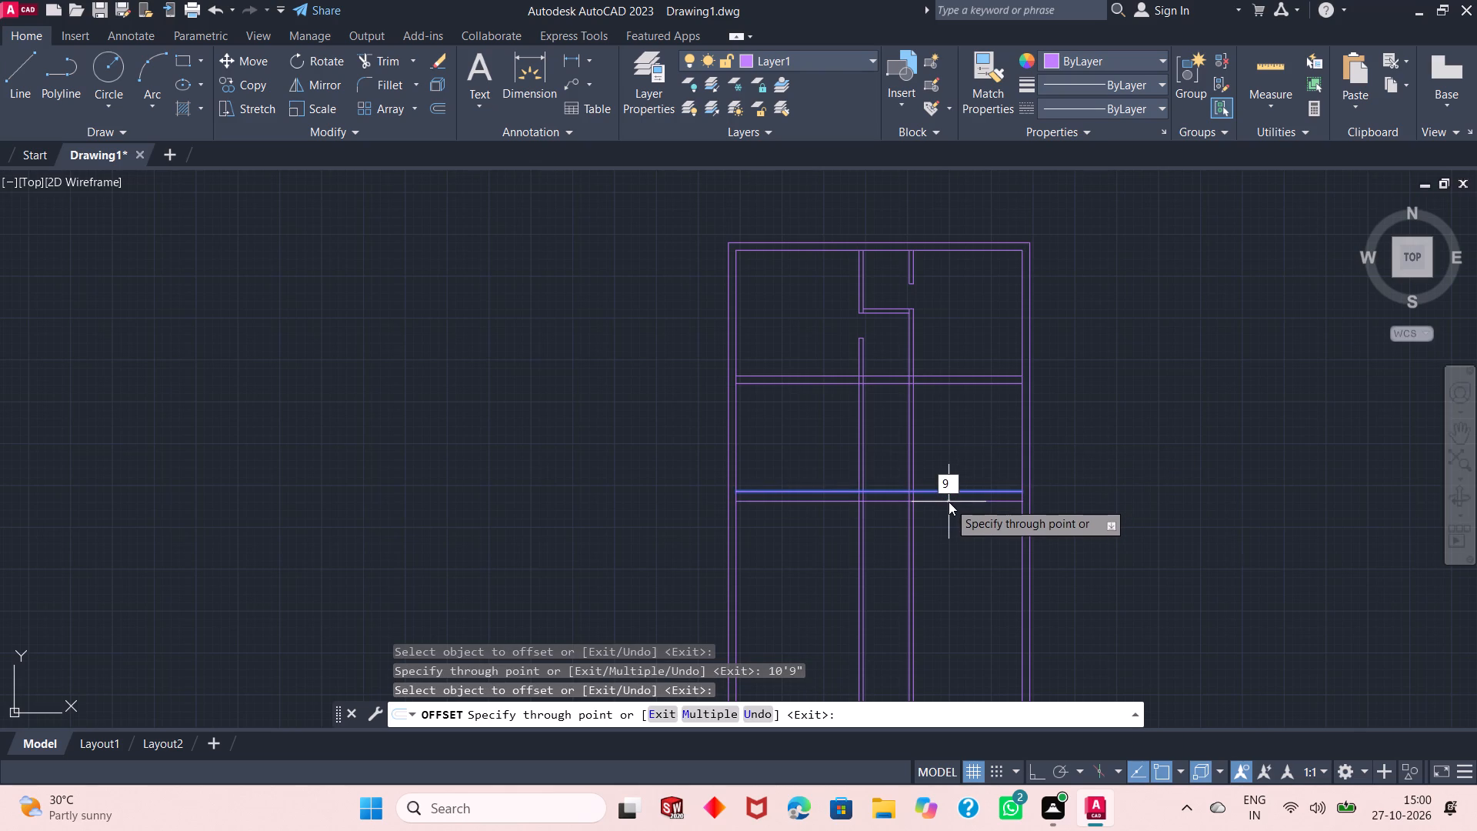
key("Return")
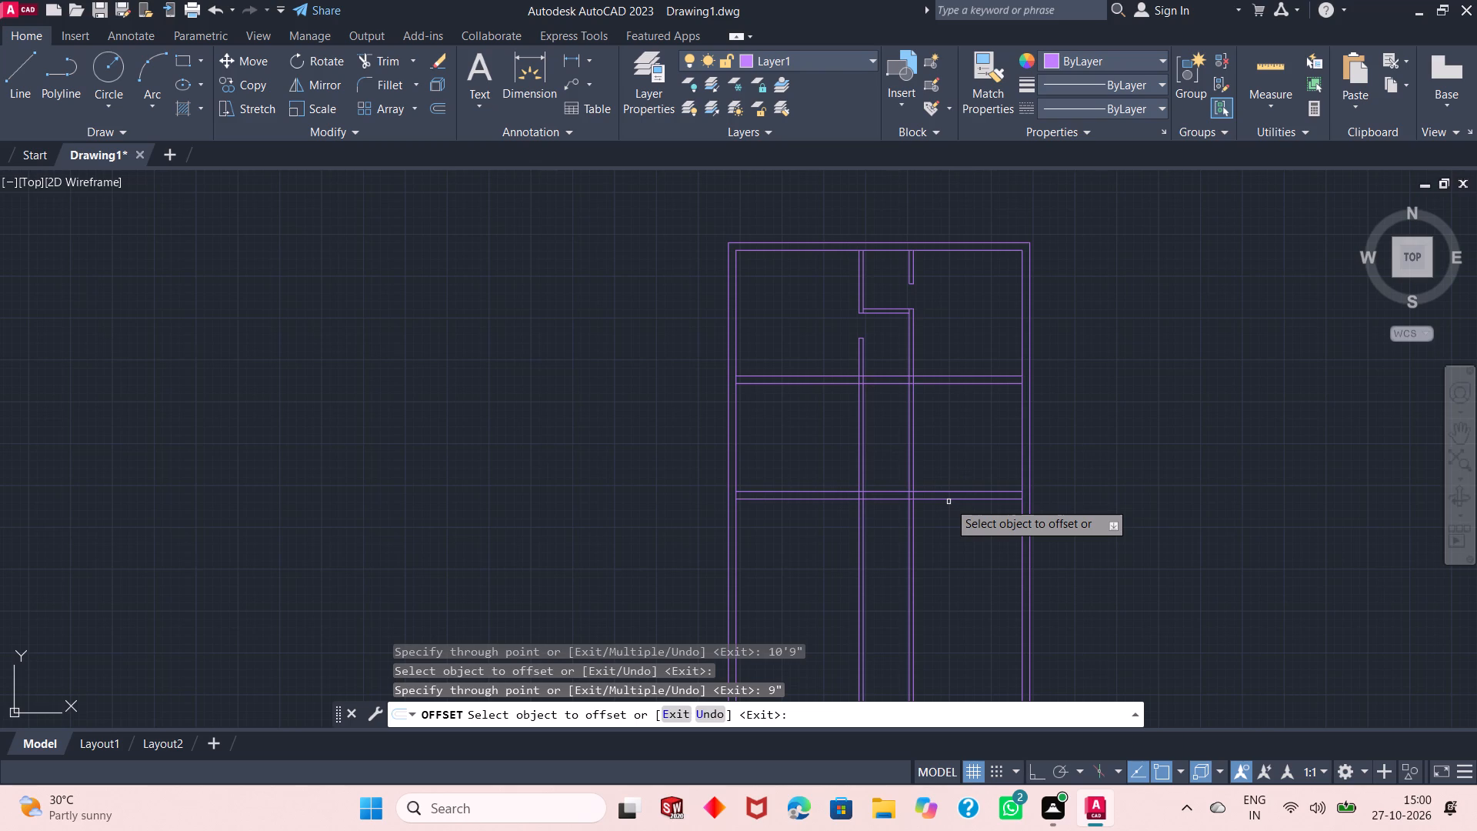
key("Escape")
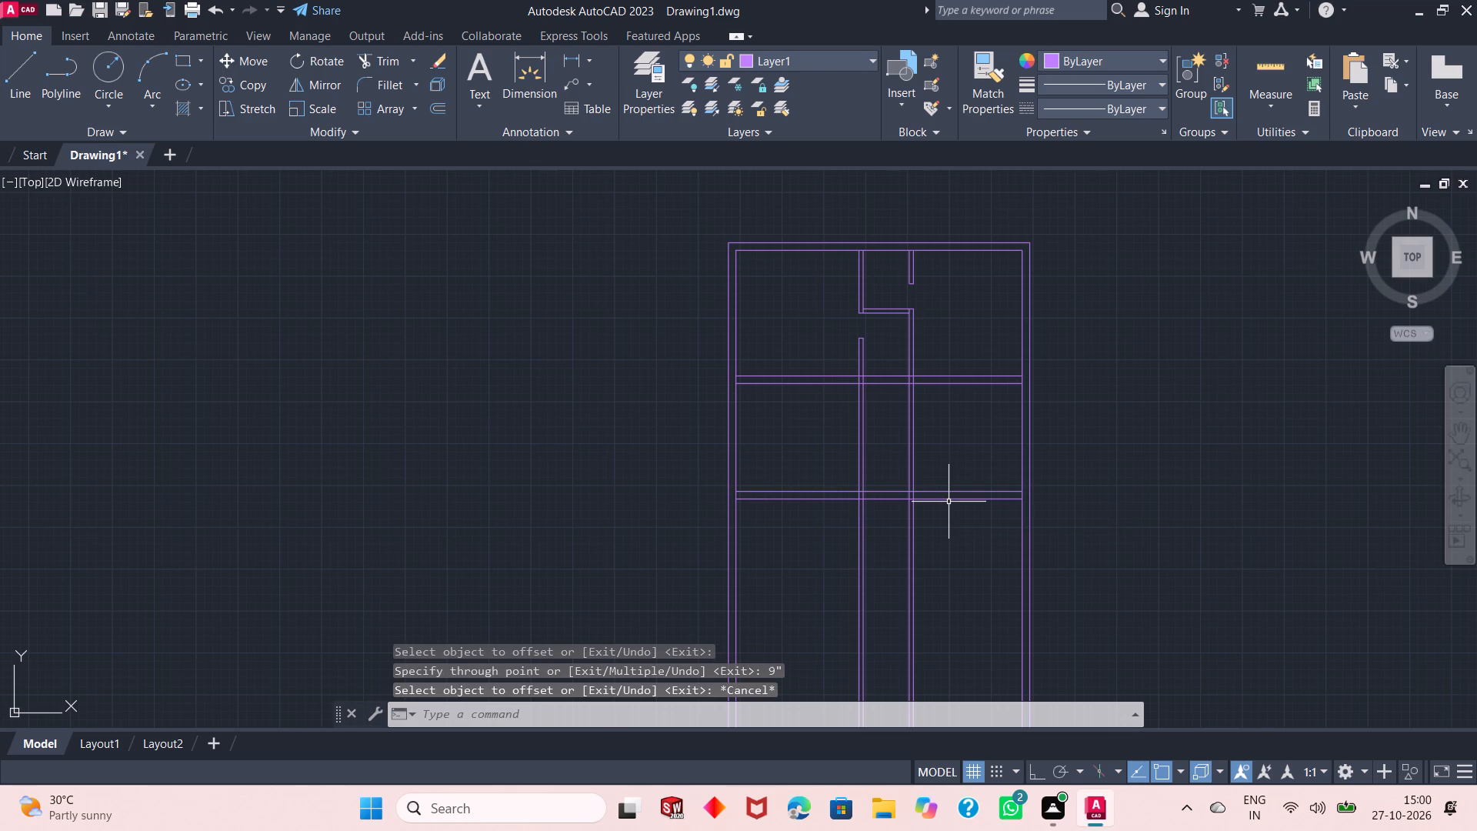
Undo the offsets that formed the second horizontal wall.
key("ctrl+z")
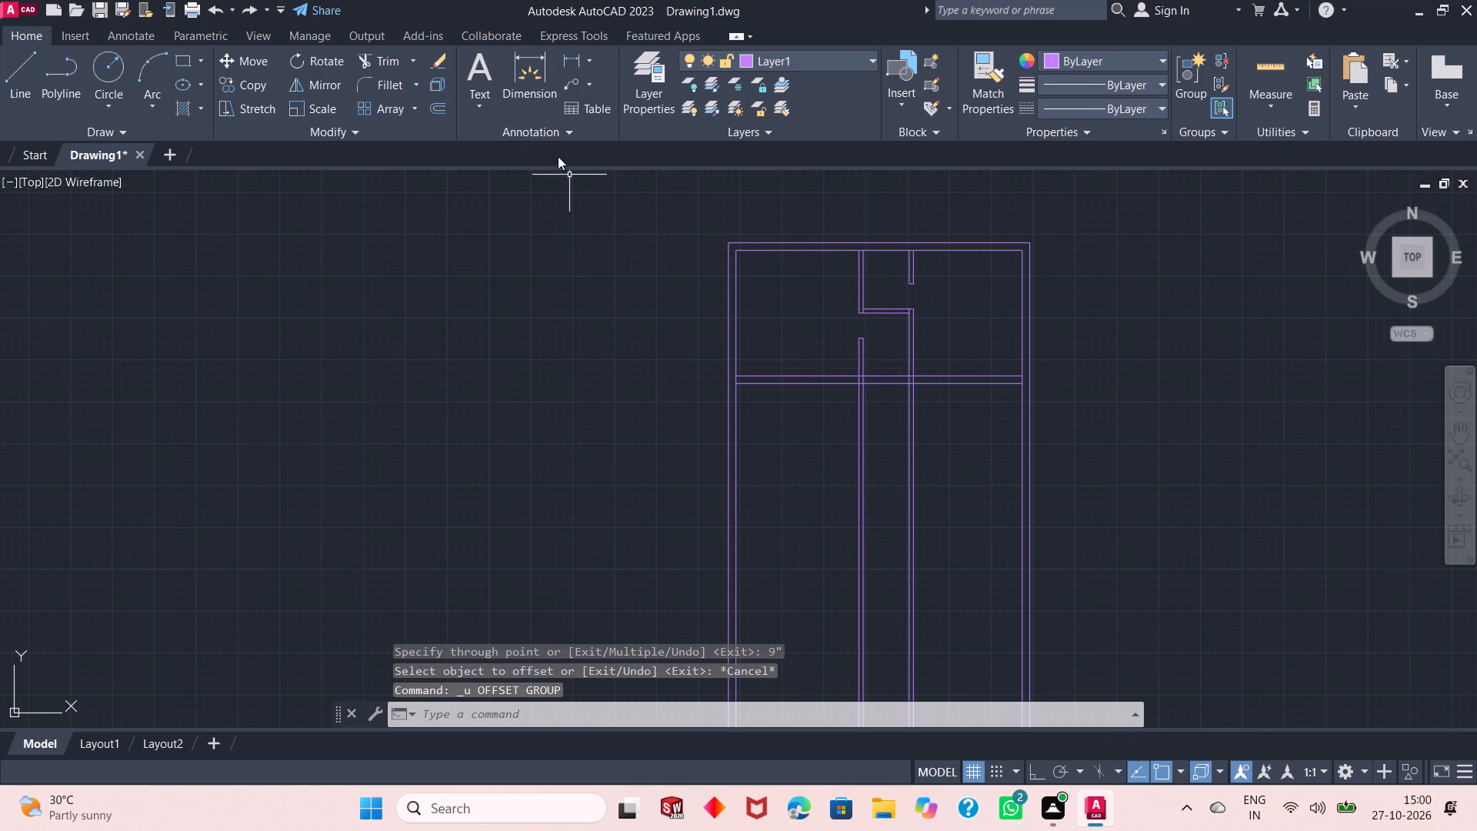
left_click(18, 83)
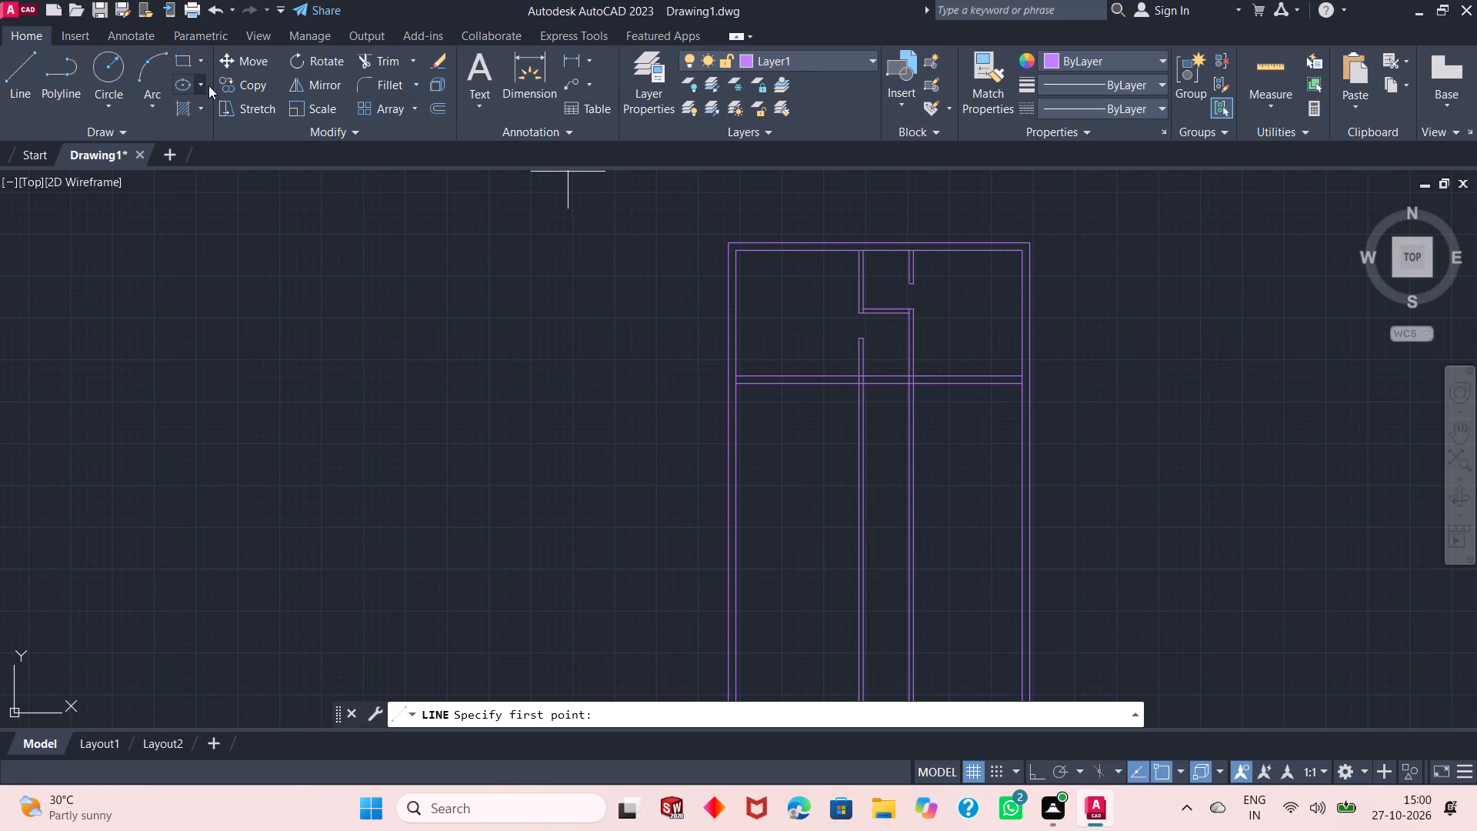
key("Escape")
Offset the horizontal wall's lower line 10'9" downward with Through, and the new line another 5" downward to form a thin partition.
left_click(435, 112)
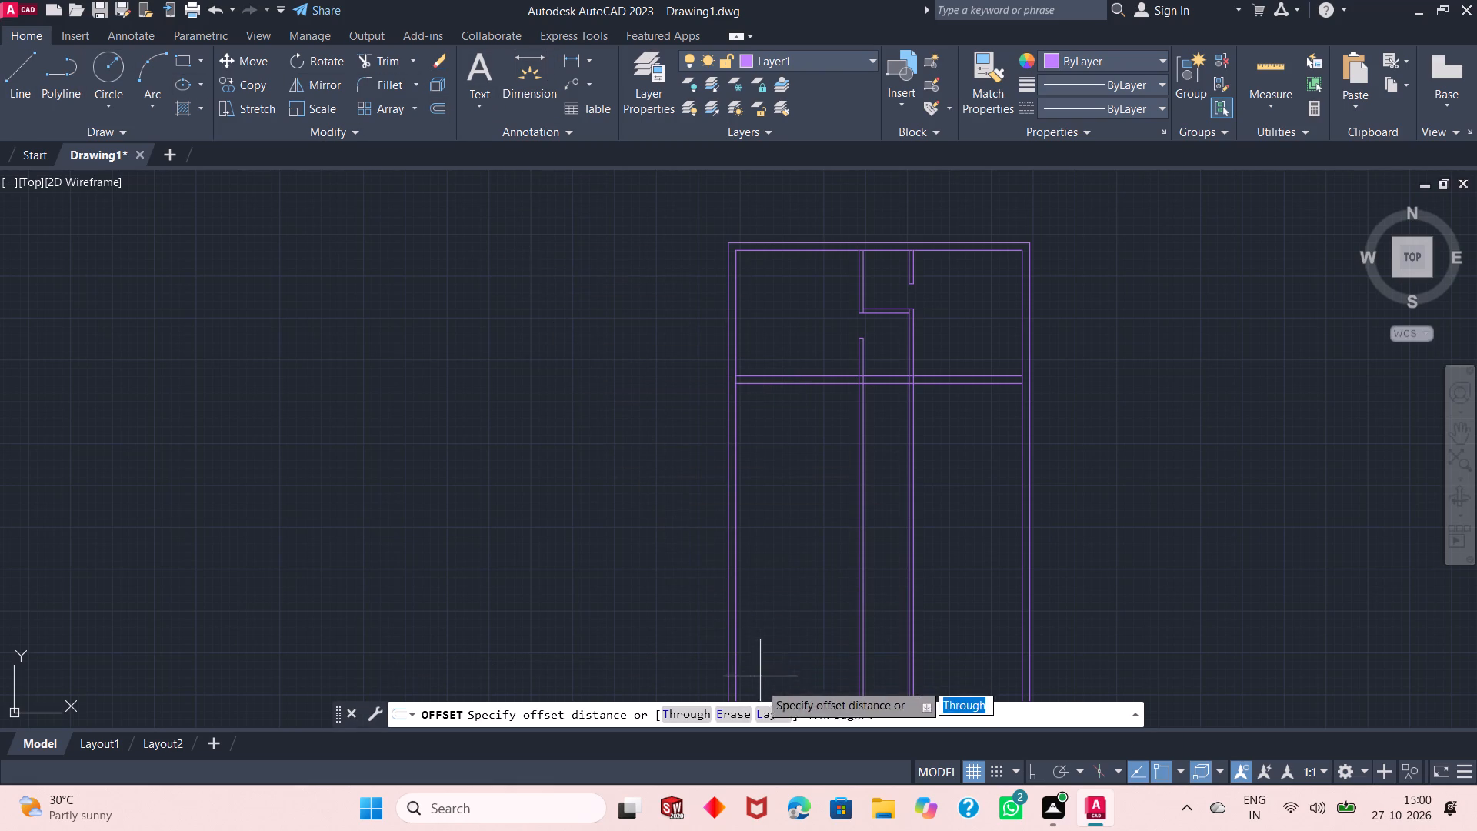
left_click(682, 720)
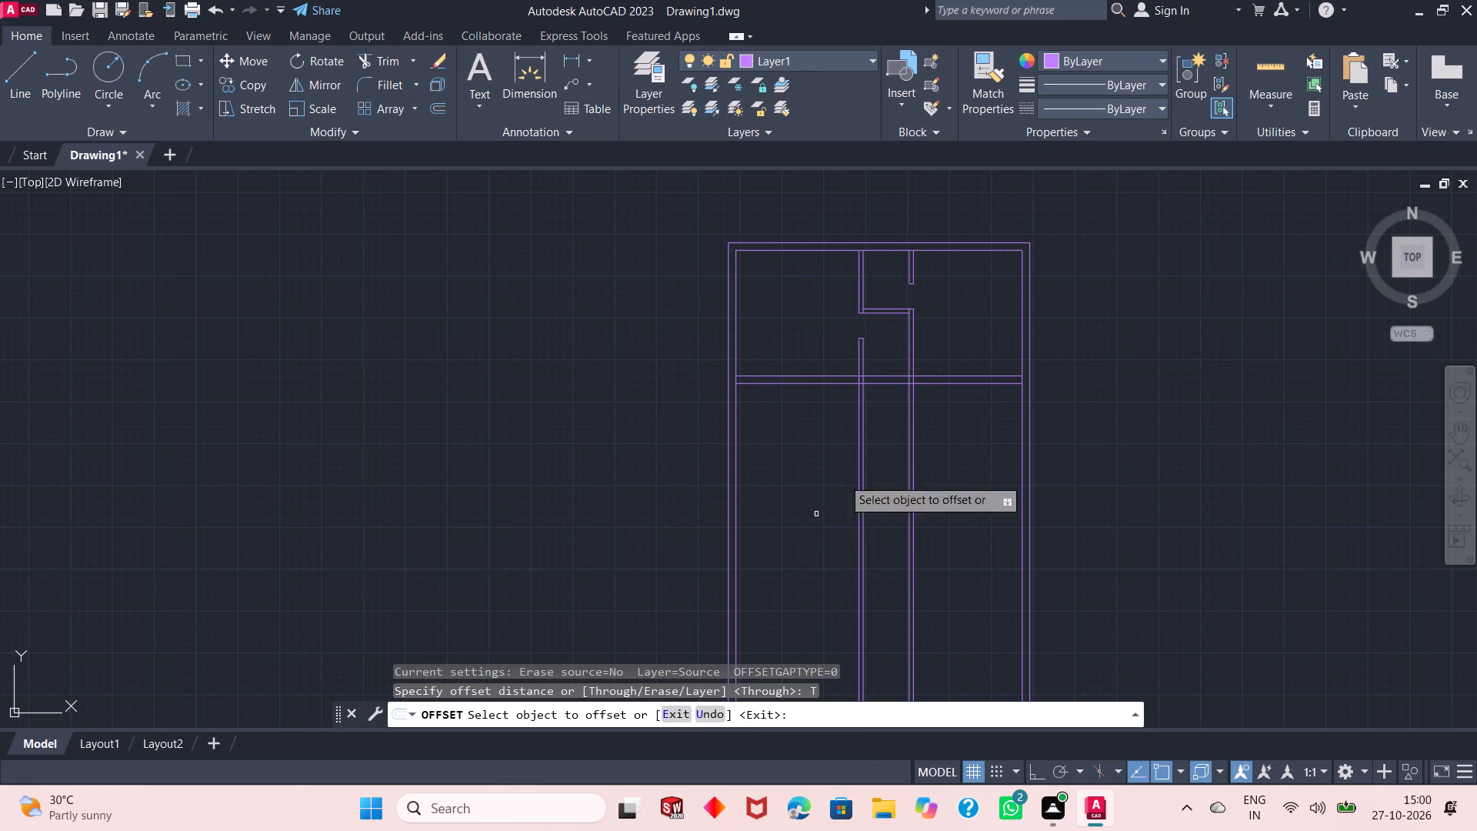
left_click(975, 383)
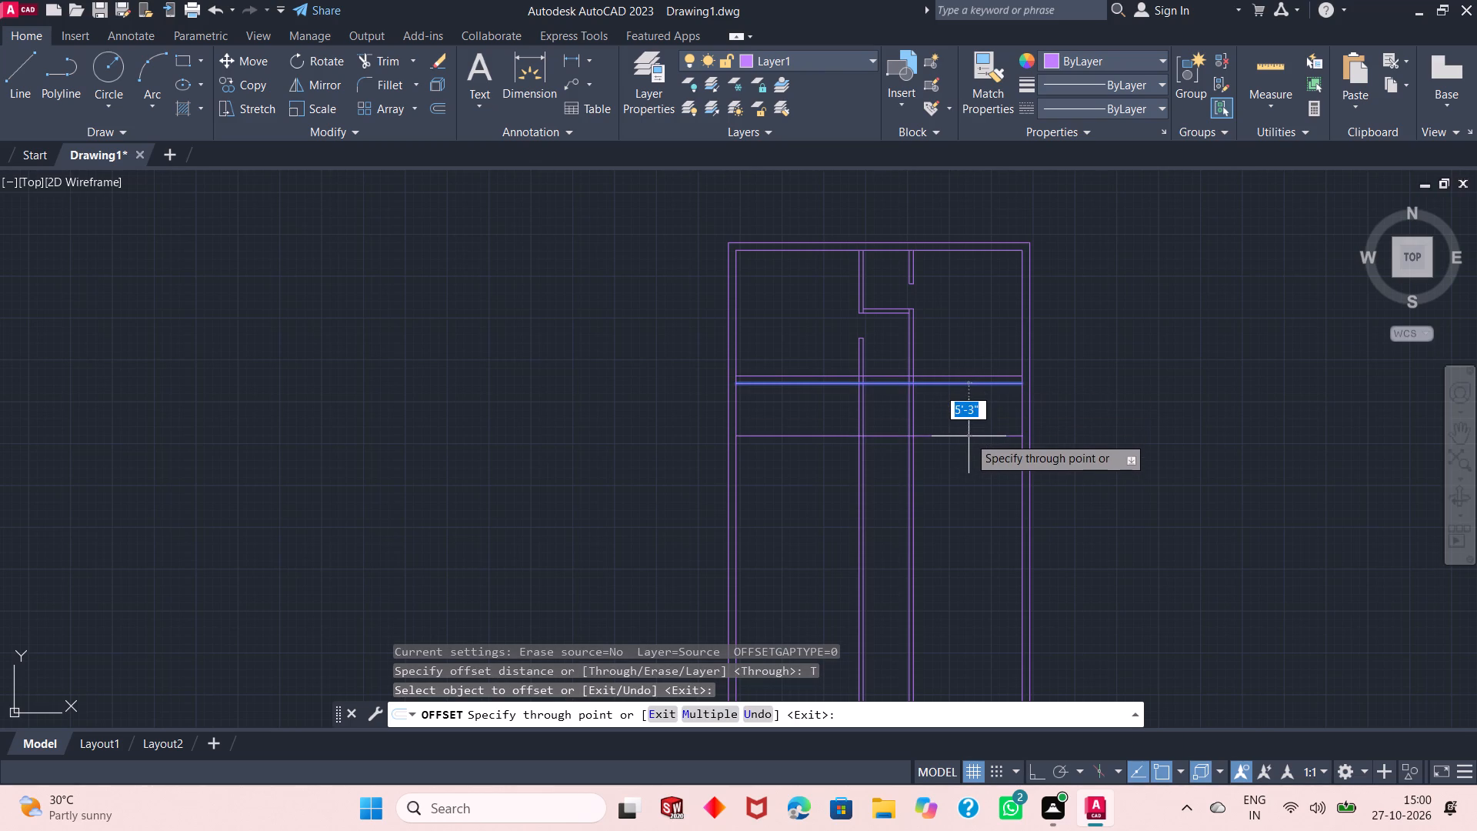
type("10'9\"")
key("Return")
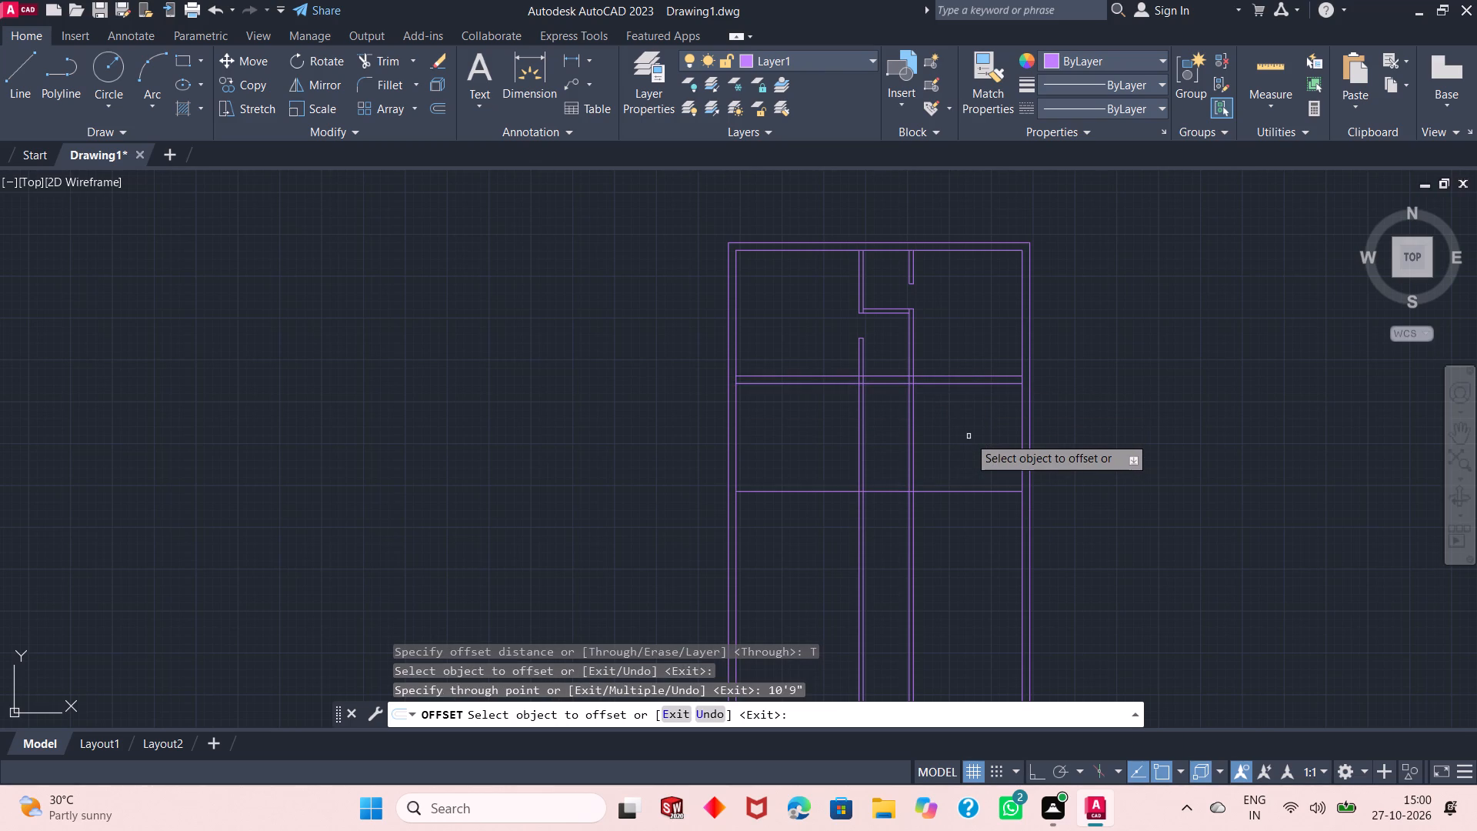
left_click(976, 492)
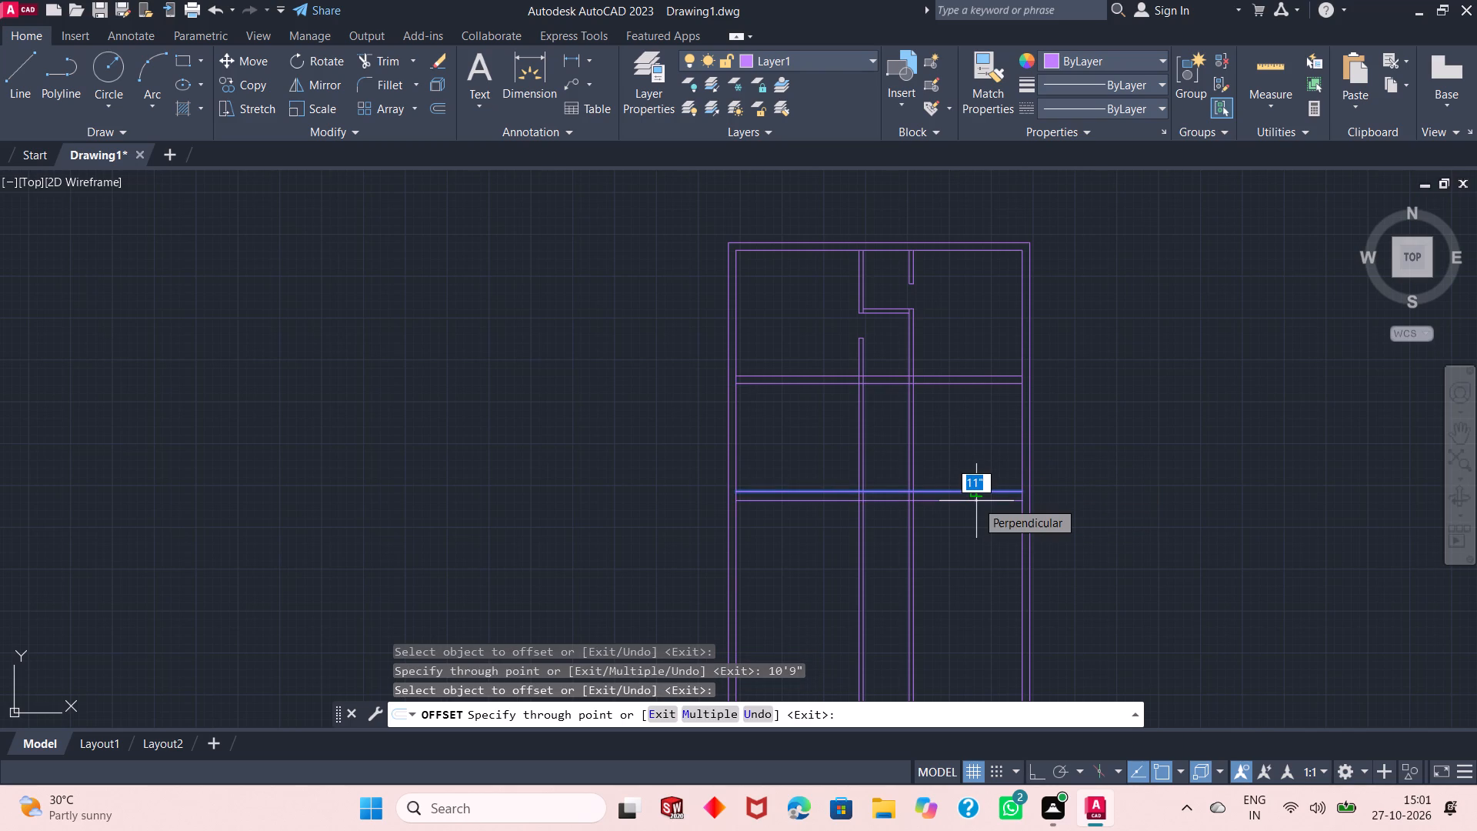
type("5\"")
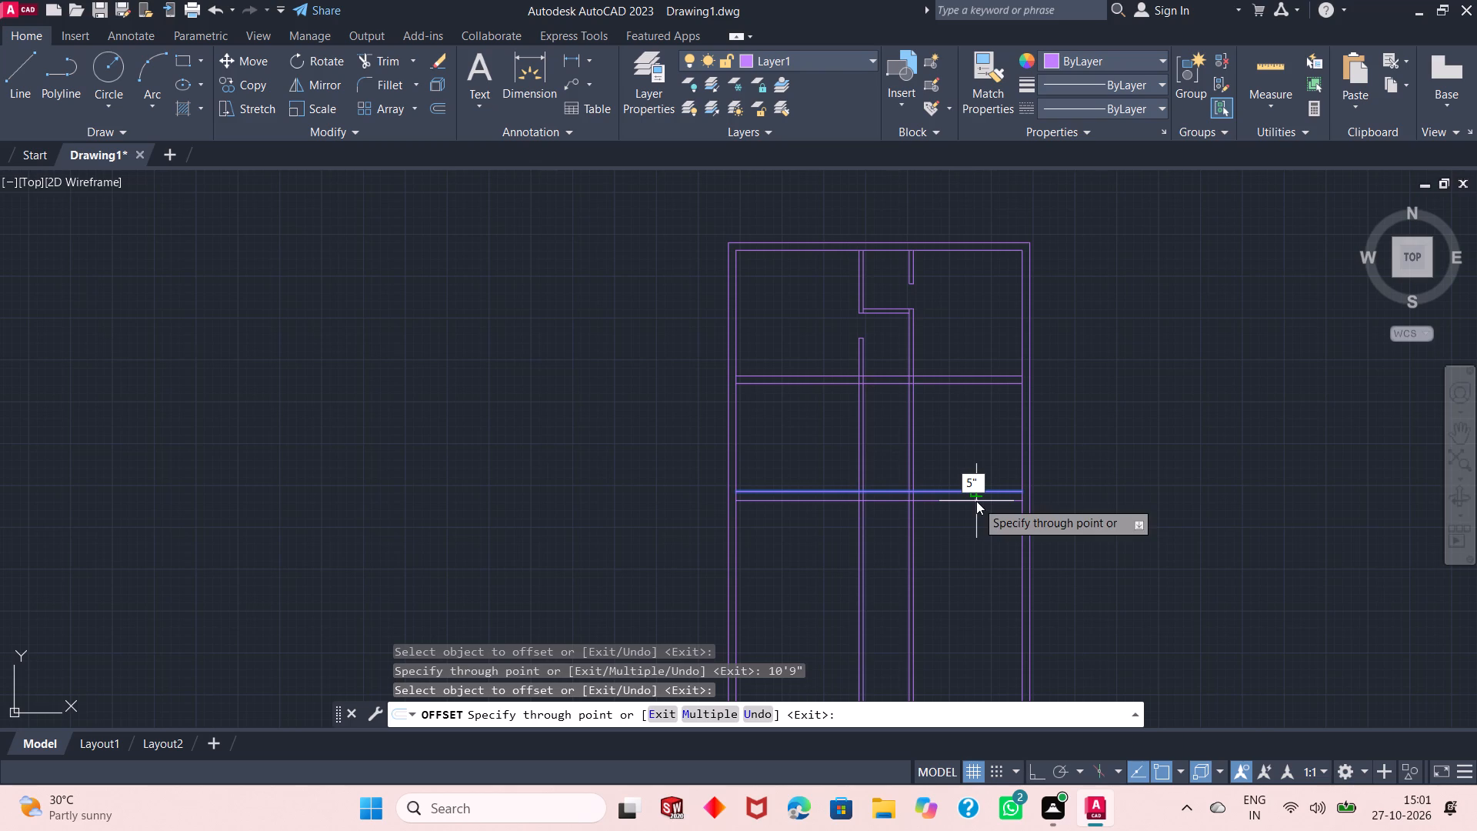
key("Return")
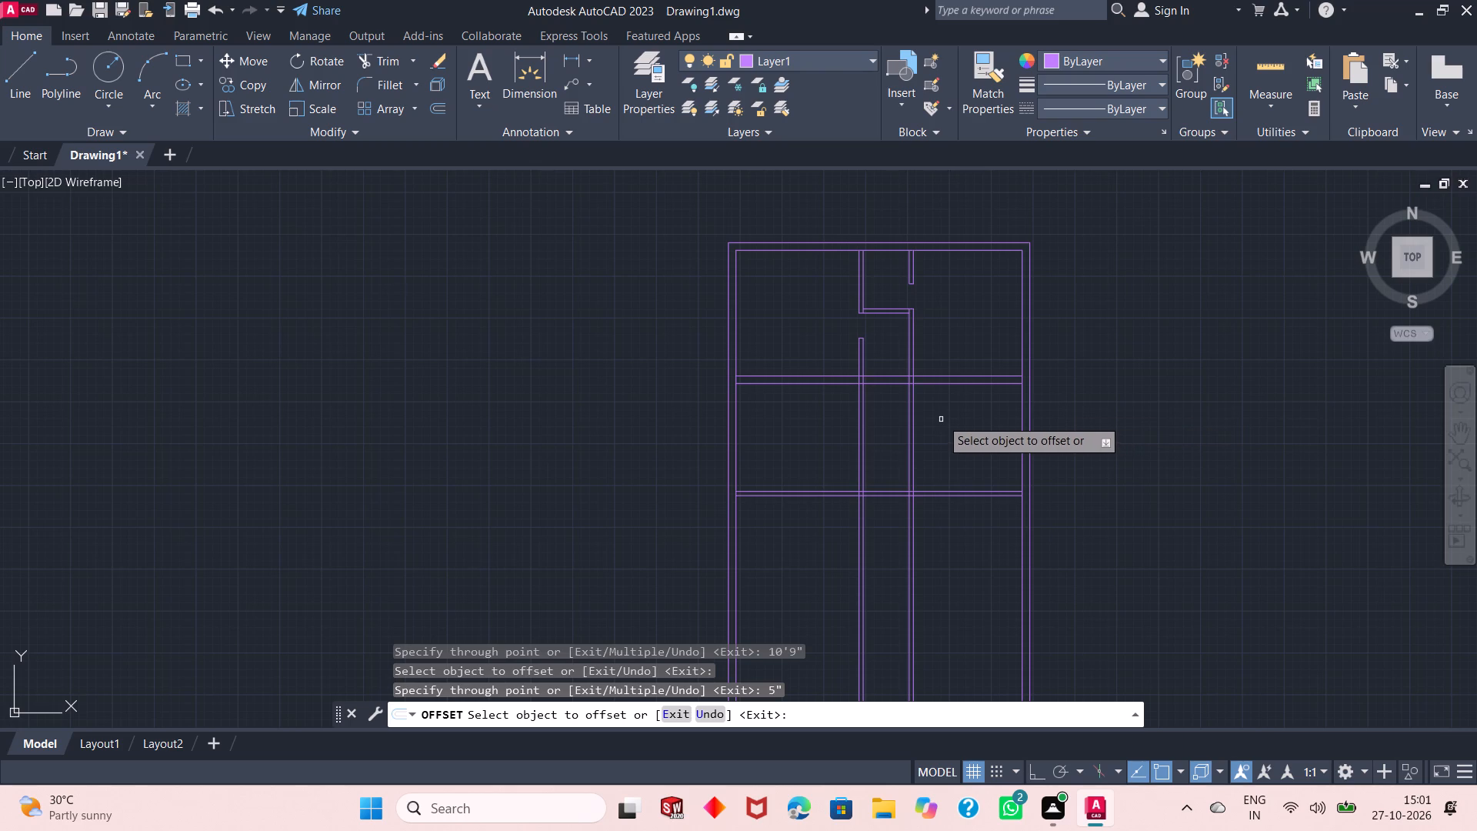
key("Escape")
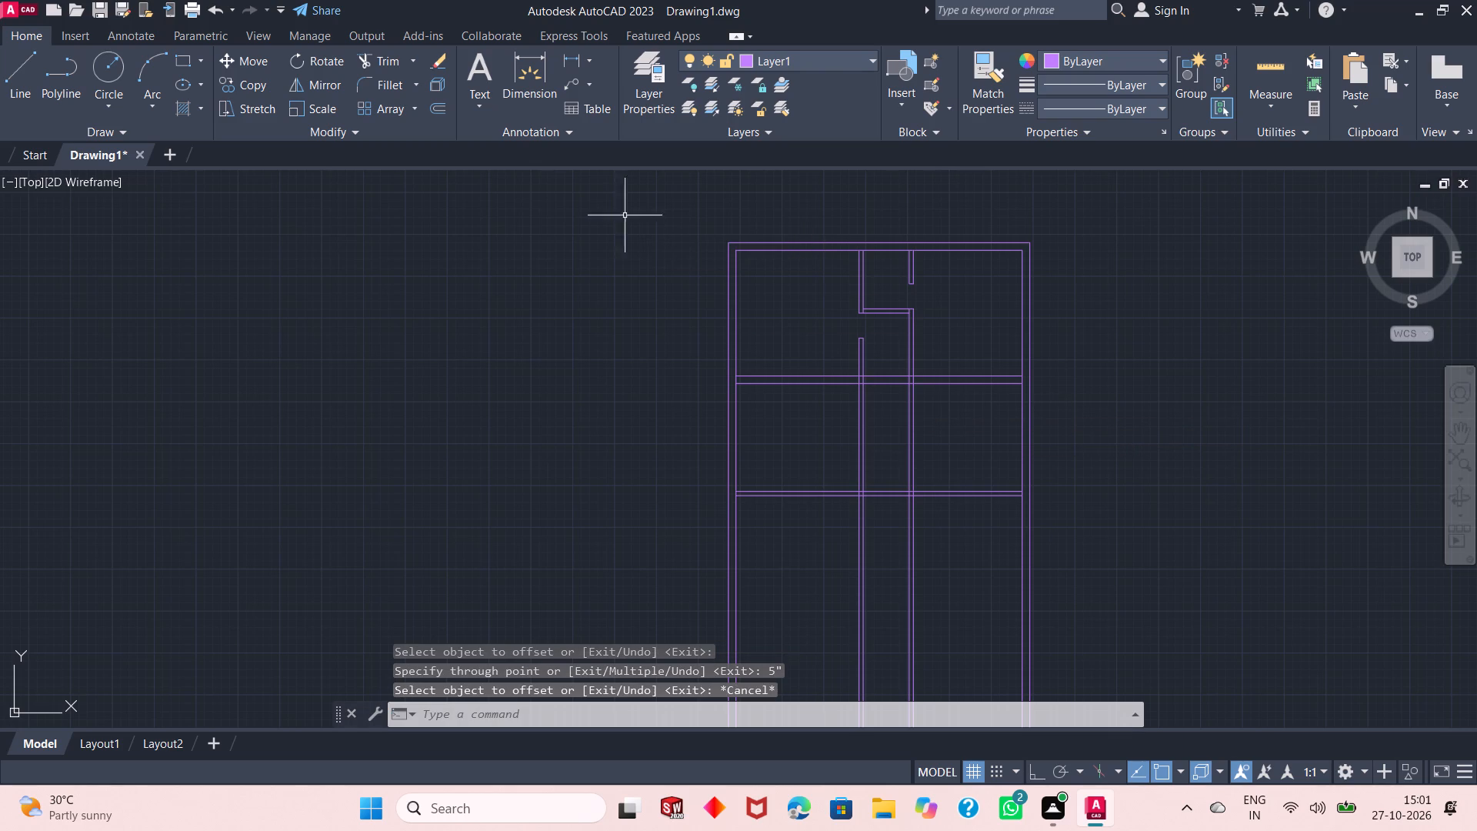
Trim both vertical partitions out of the space between the upper horizontal wall and the new 5" partition.
left_click(378, 63)
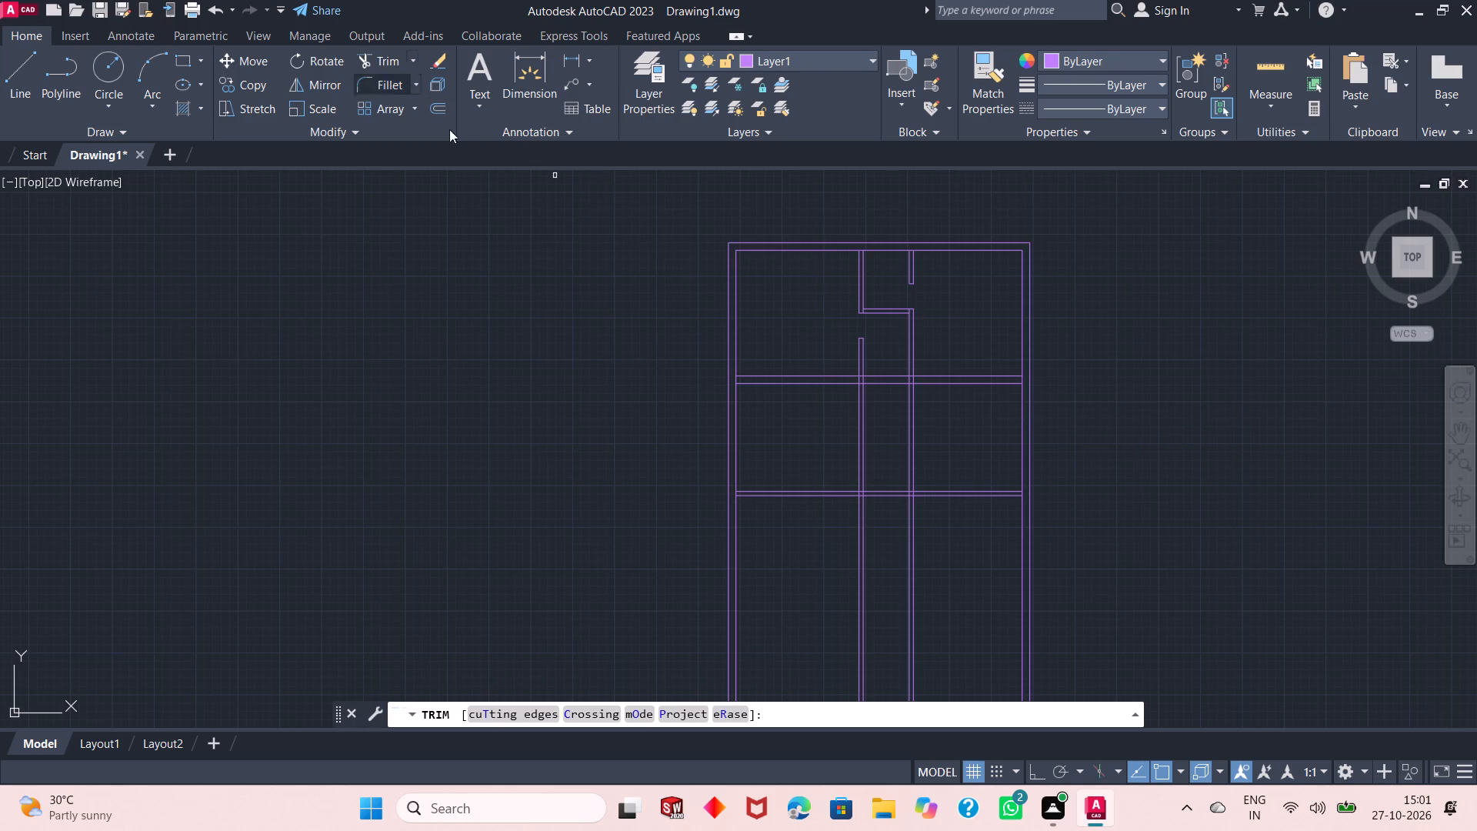
left_click(926, 432)
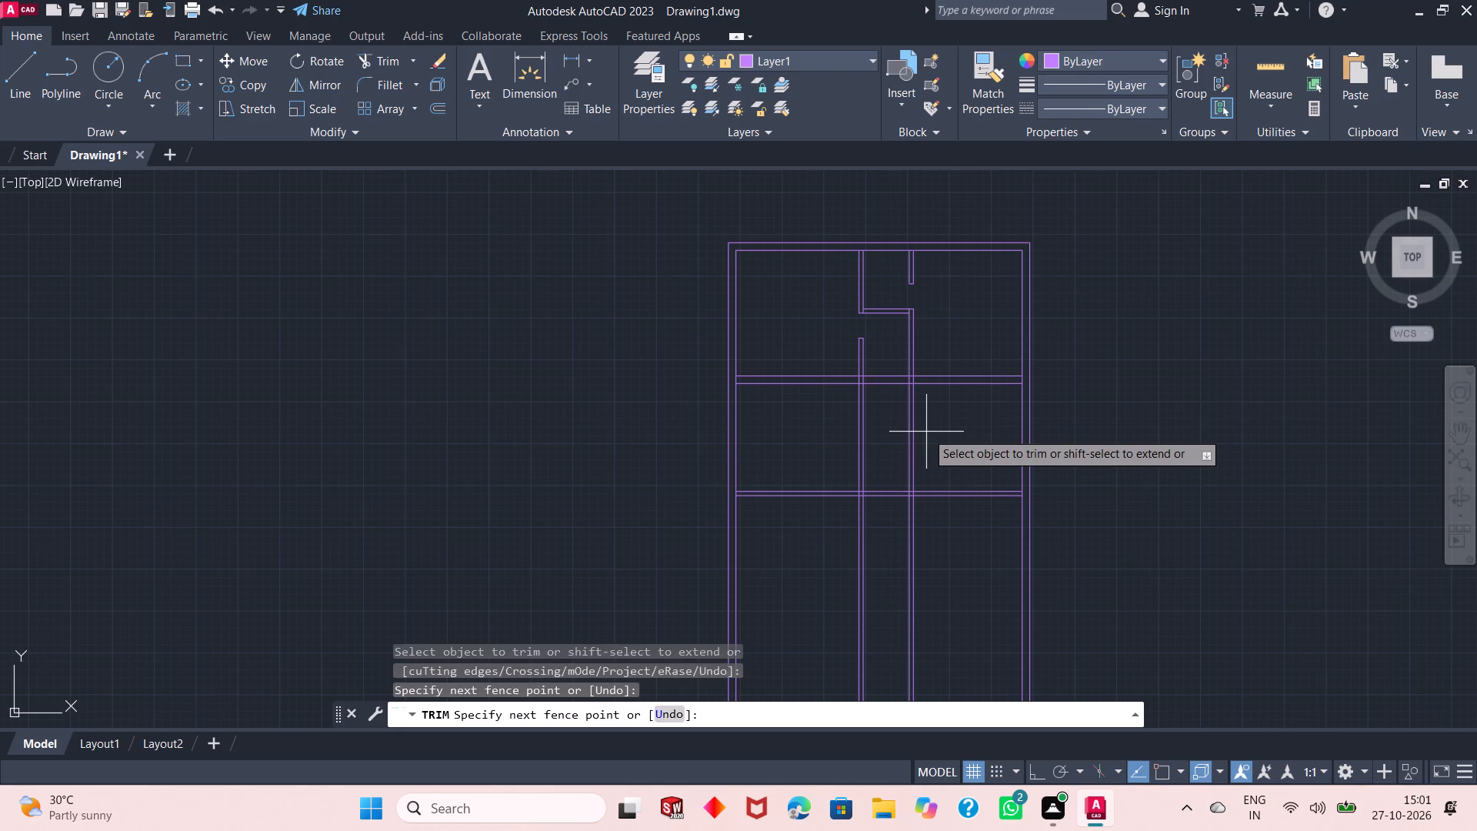
left_click(835, 442)
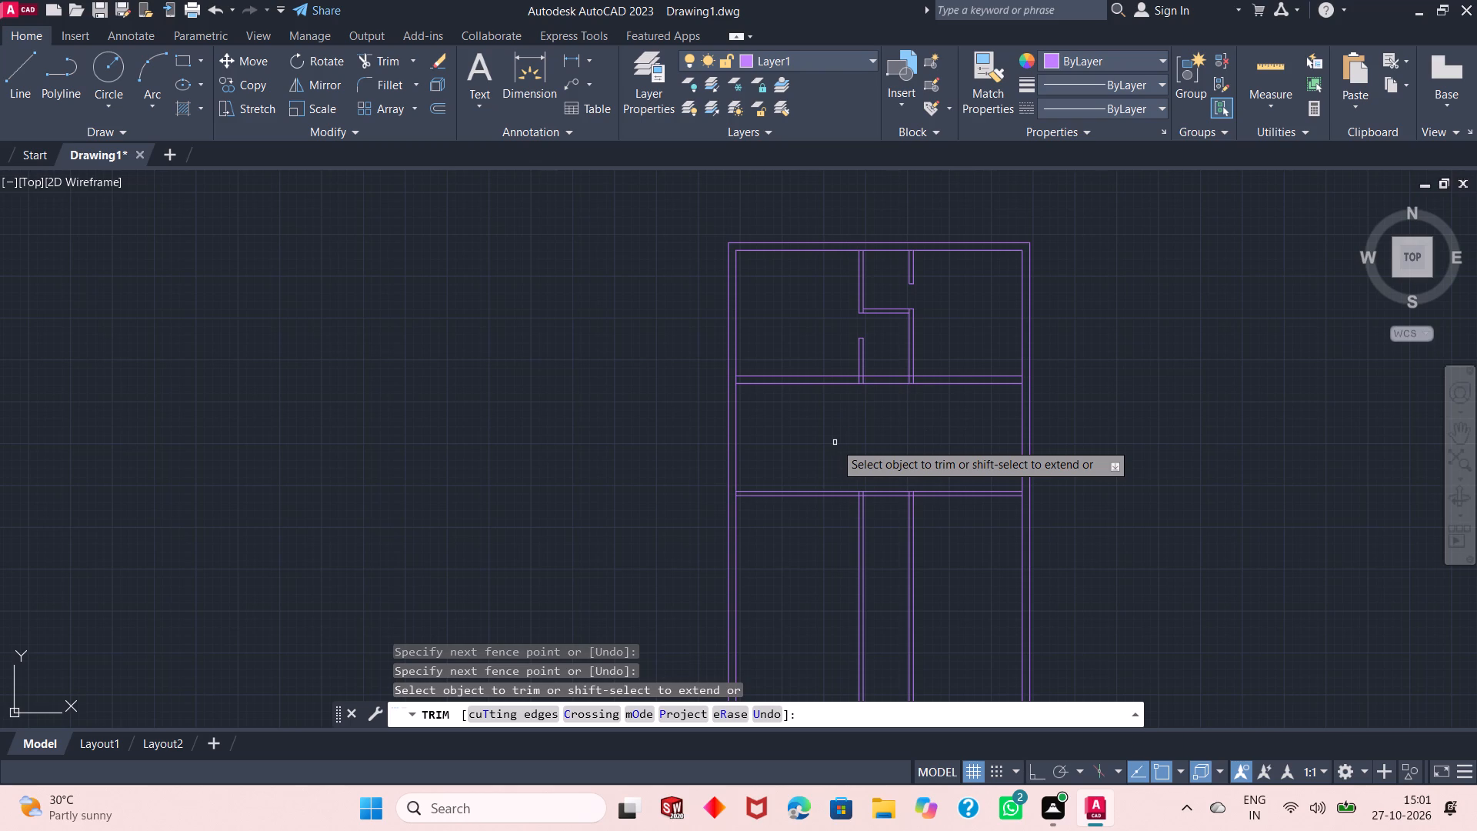
Trim away the right-hand vertical partition below the new horizontal partition, including the short stubs within that partition's thickness.
left_click(932, 574)
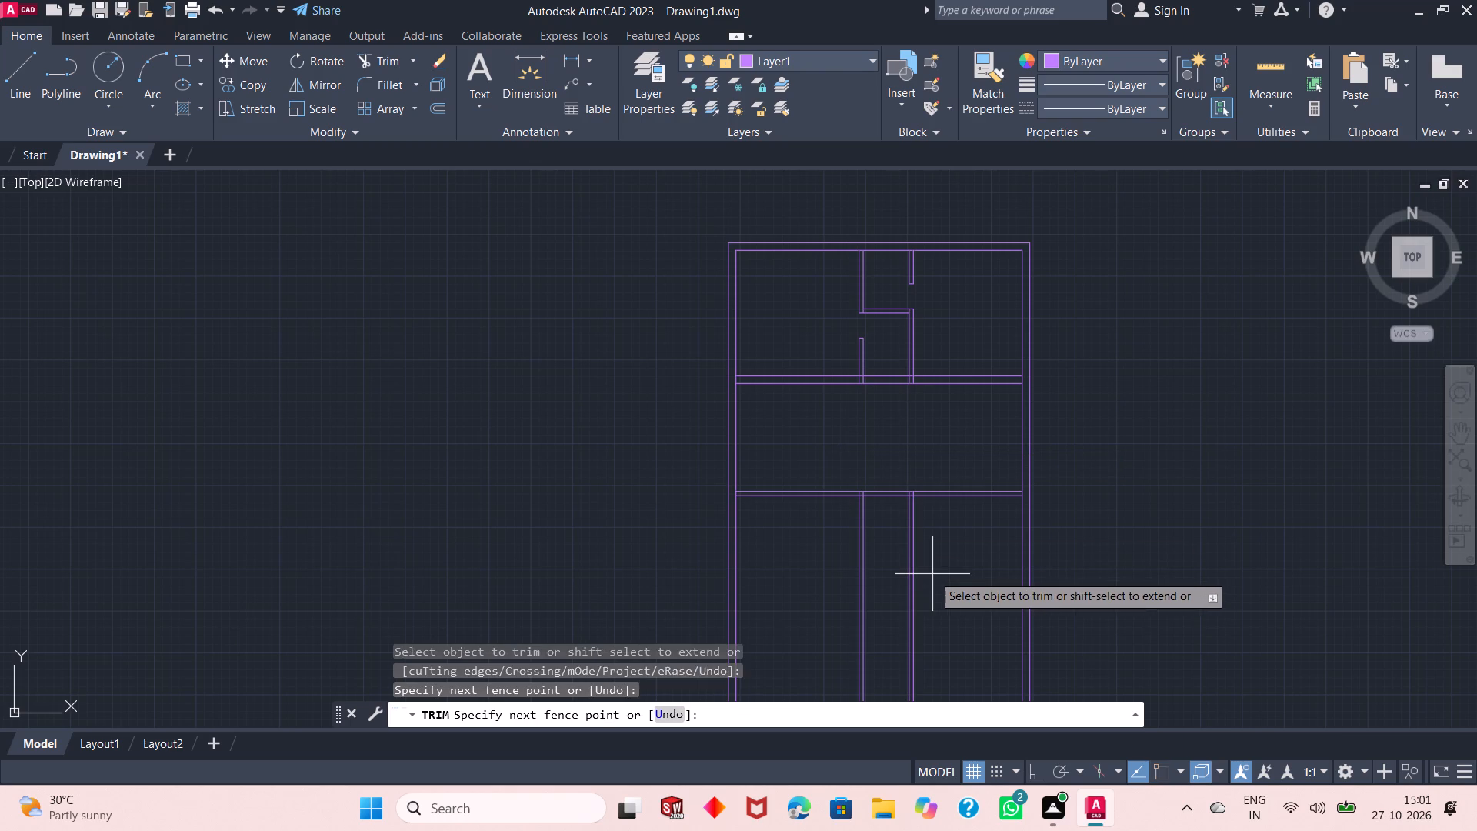
left_click(893, 562)
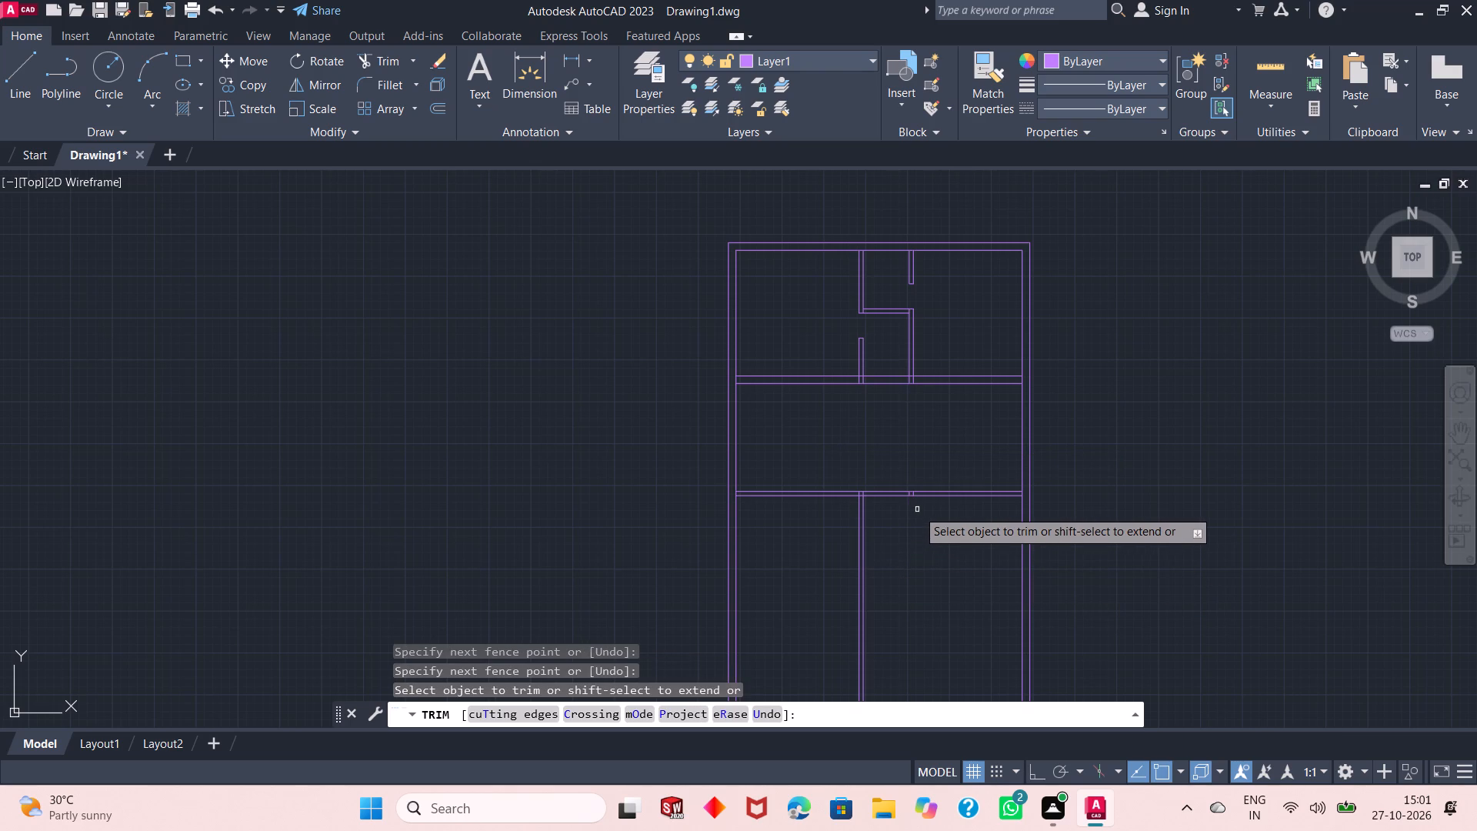
scroll(917, 509, "up", 6, "ctrl")
left_click(859, 270)
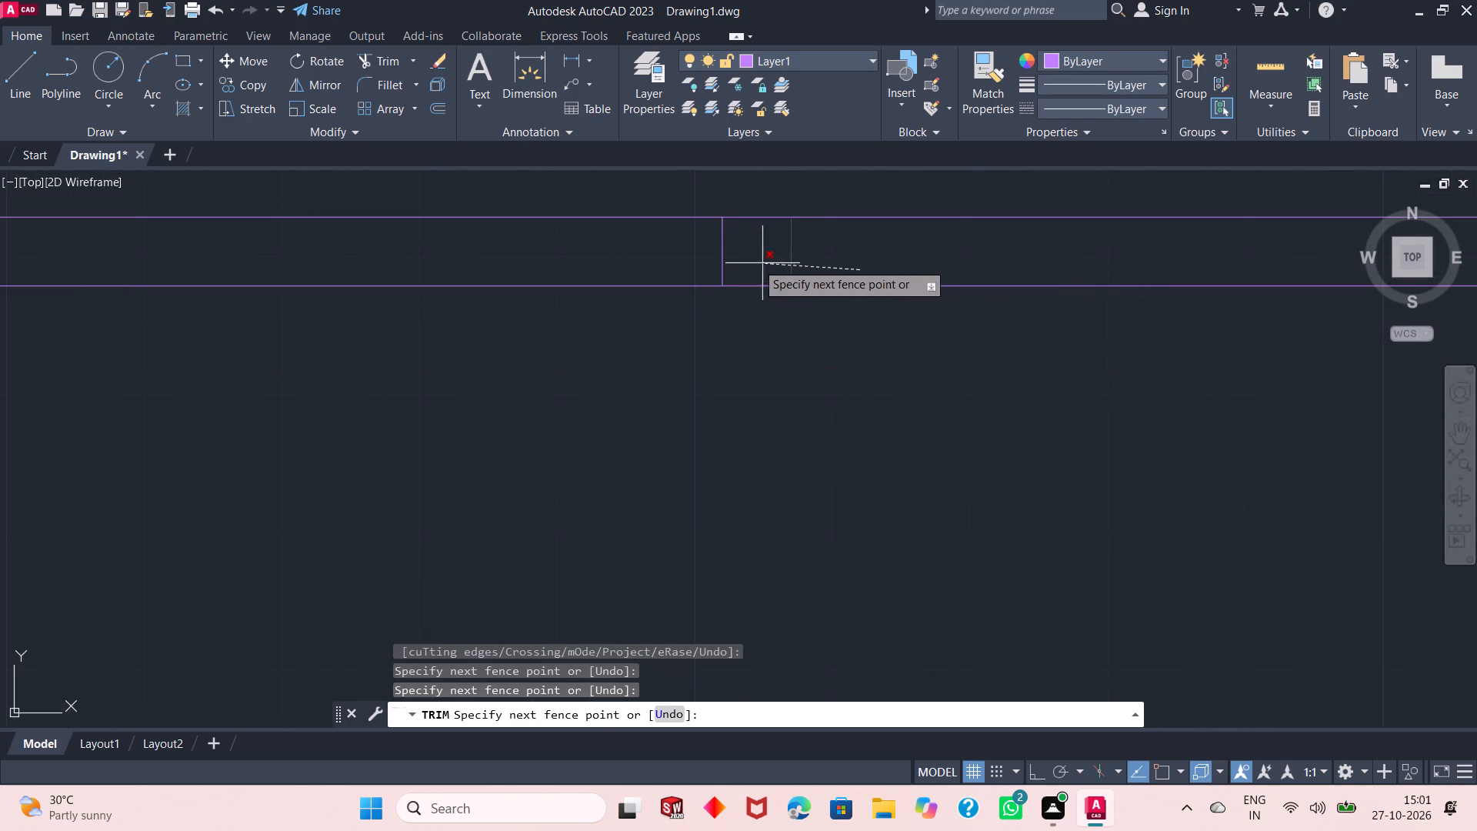
left_click_drag(688, 261, 767, 385)
scroll(767, 385, "down", 5, "ctrl")
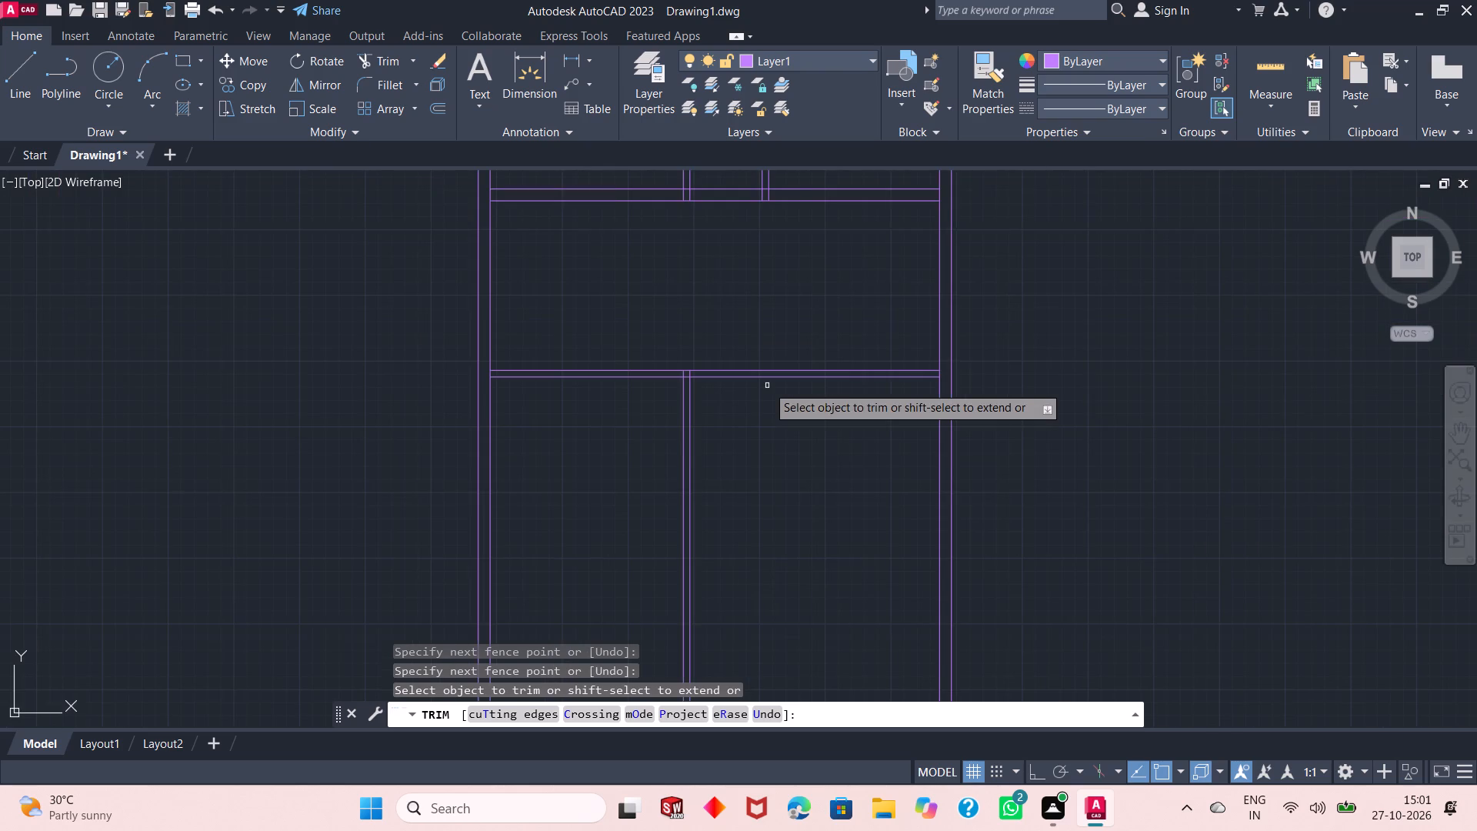
scroll(767, 385, "down", 1, "ctrl")
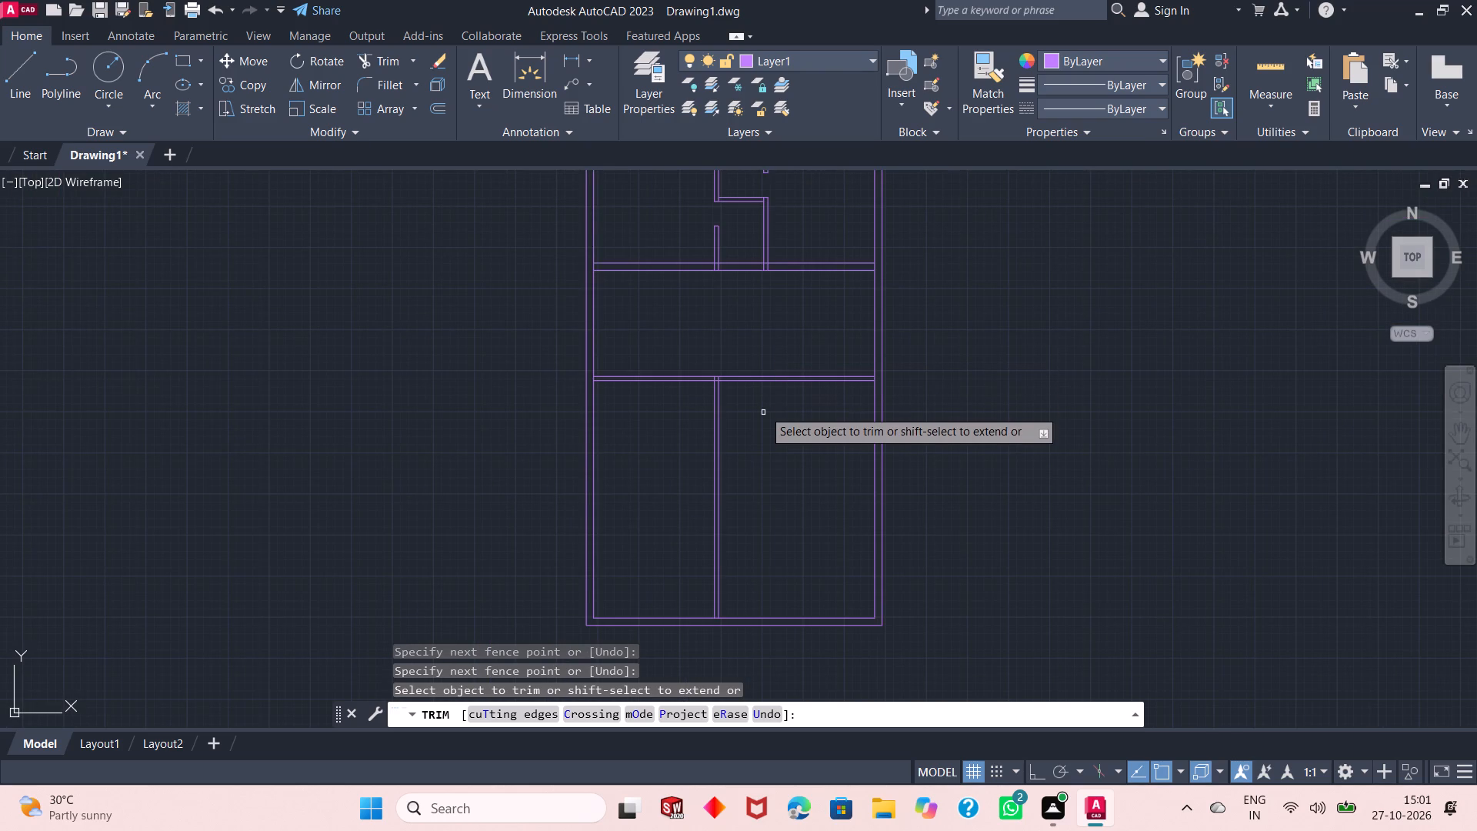
scroll(782, 257, "up", 2, "ctrl")
key("Escape")
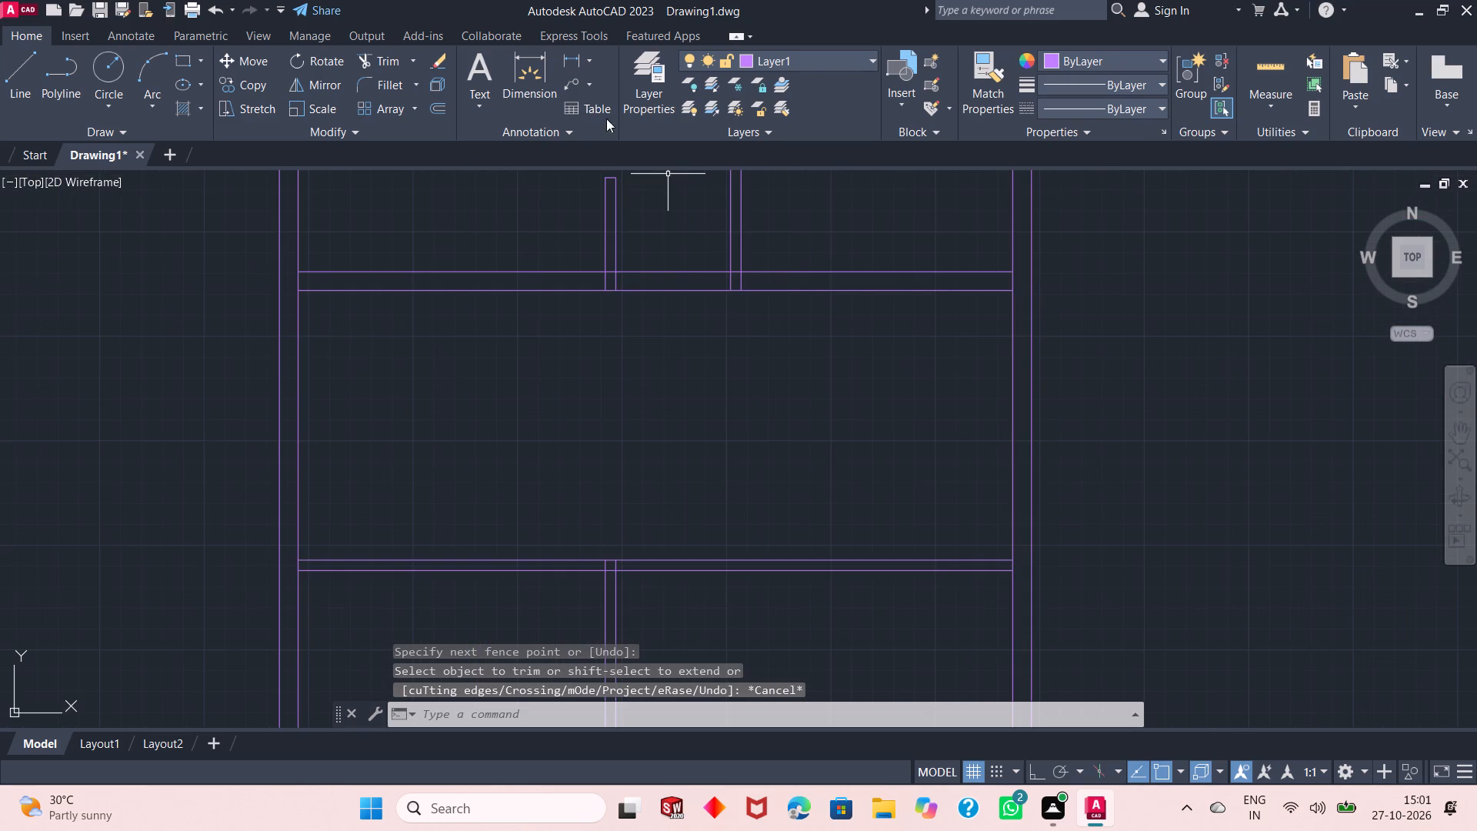
Offset the inner face of the right outer wall 7'3" inward with Through.
left_click(447, 111)
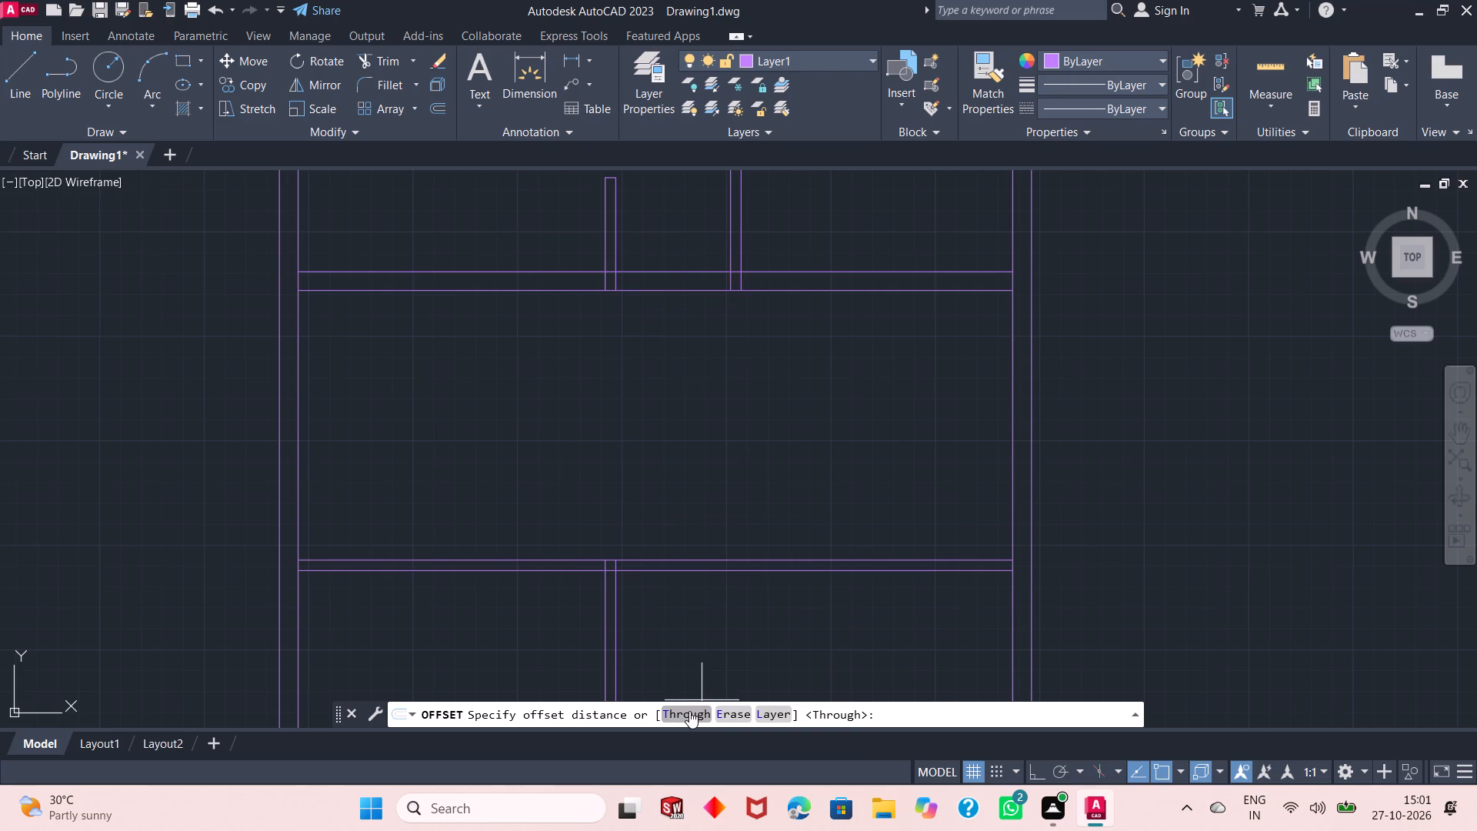
left_click(689, 711)
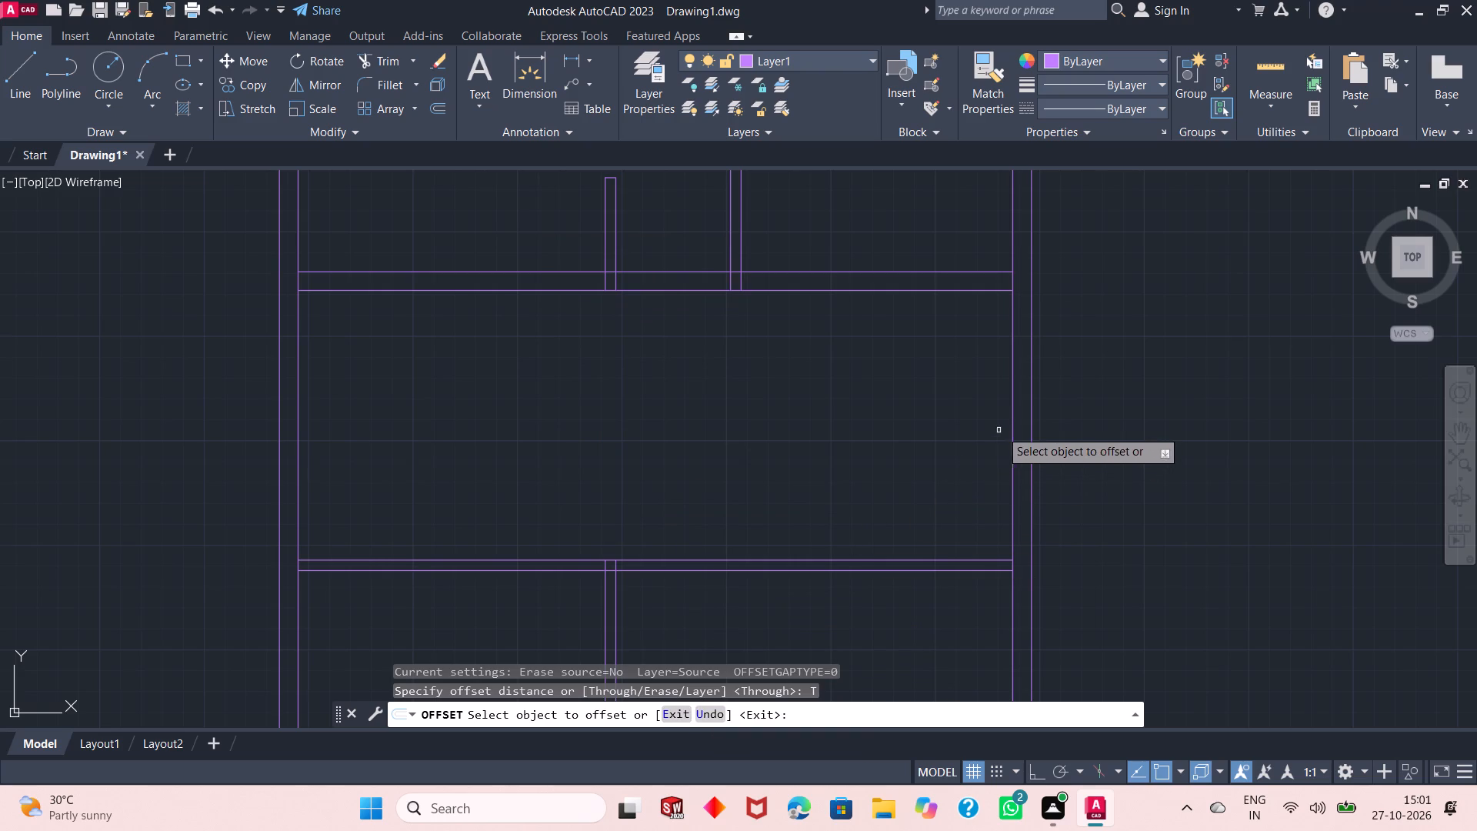
left_click(1015, 383)
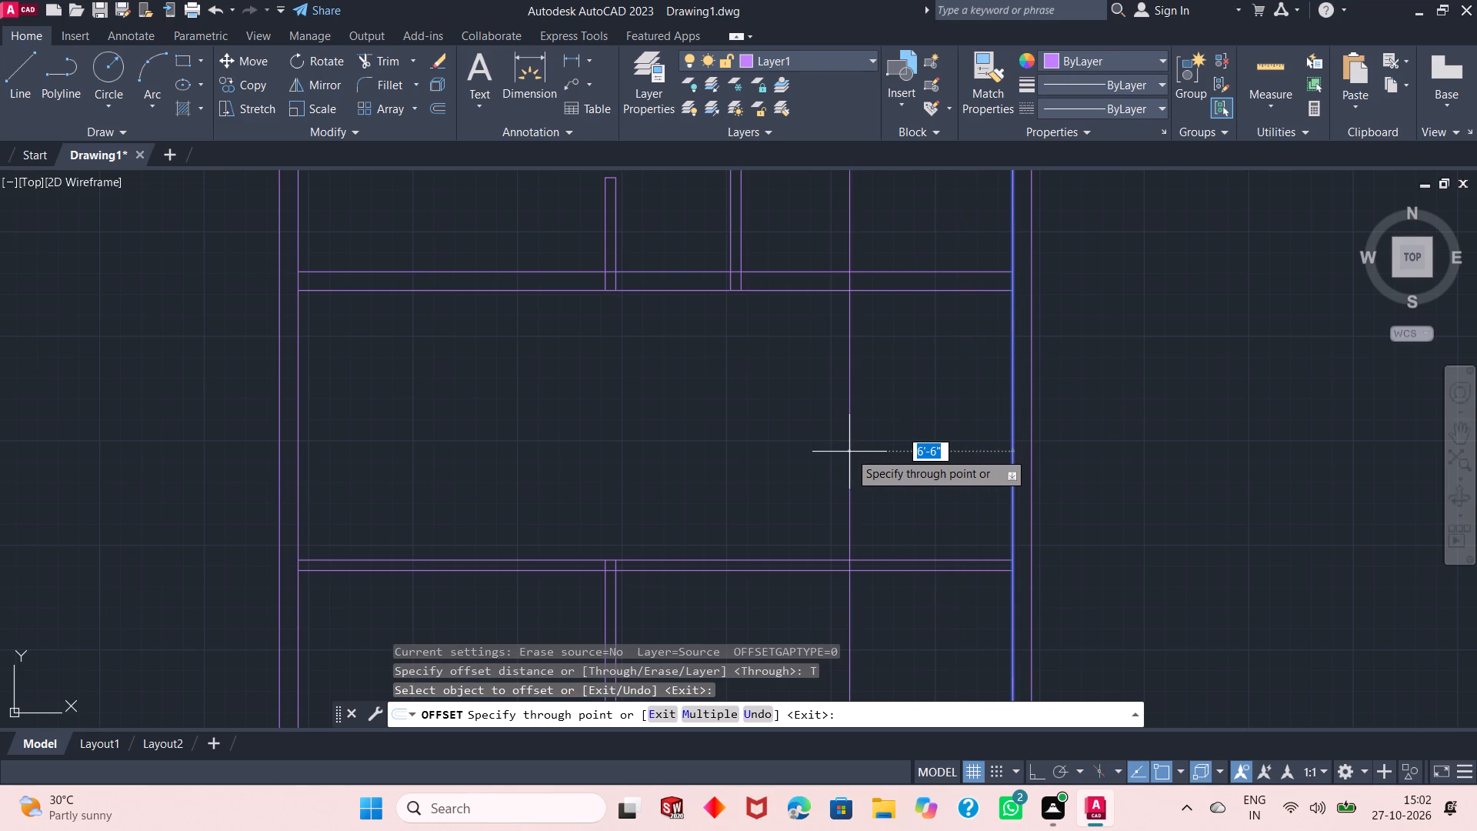
type("7'3\"")
key("Return")
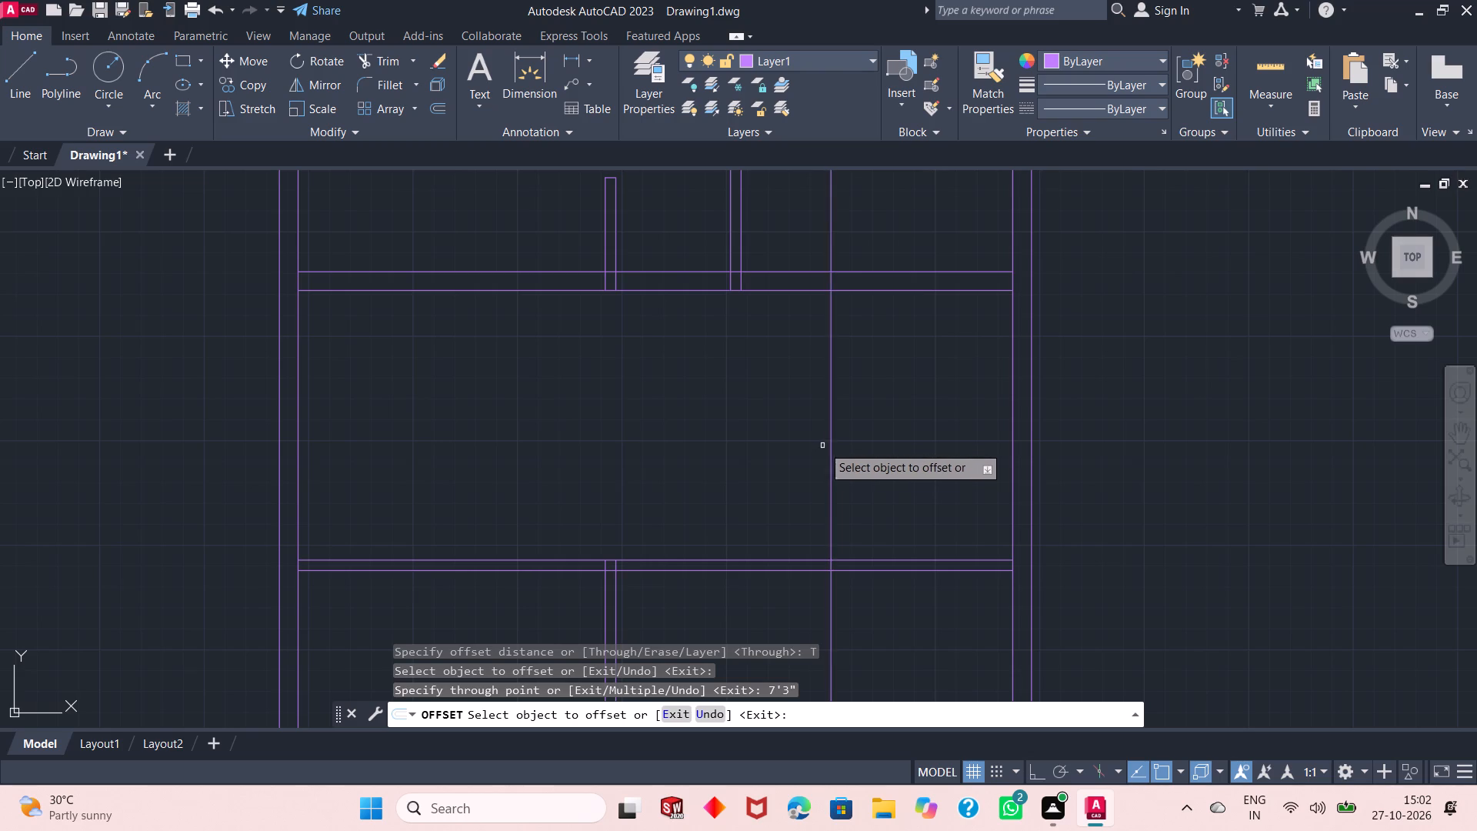
Offset the new vertical line 5" toward the left outer wall with Through to form a thin partition.
left_click(831, 446)
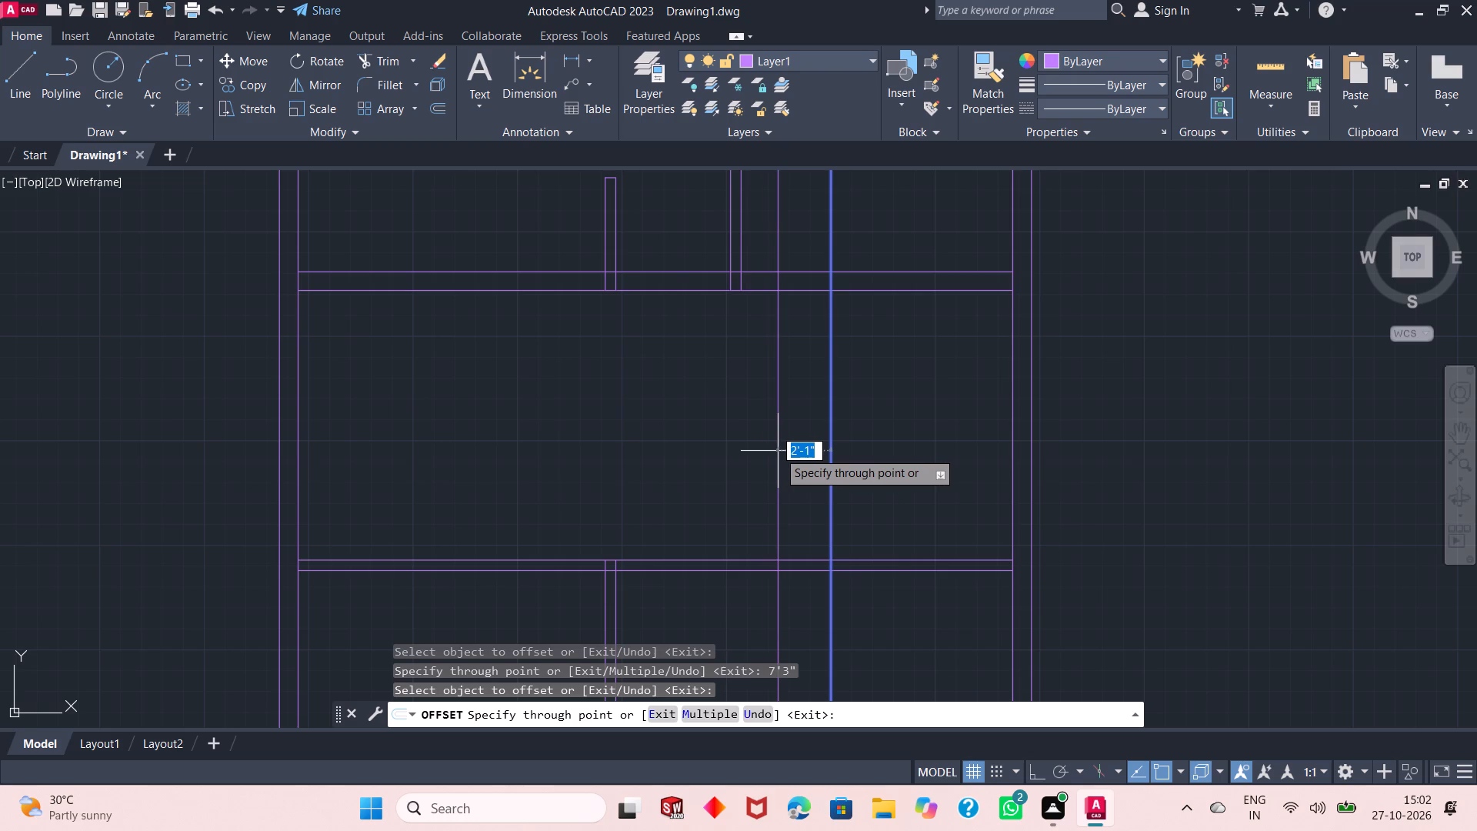
key("5")
key("shift+quotedbl")
key("Return")
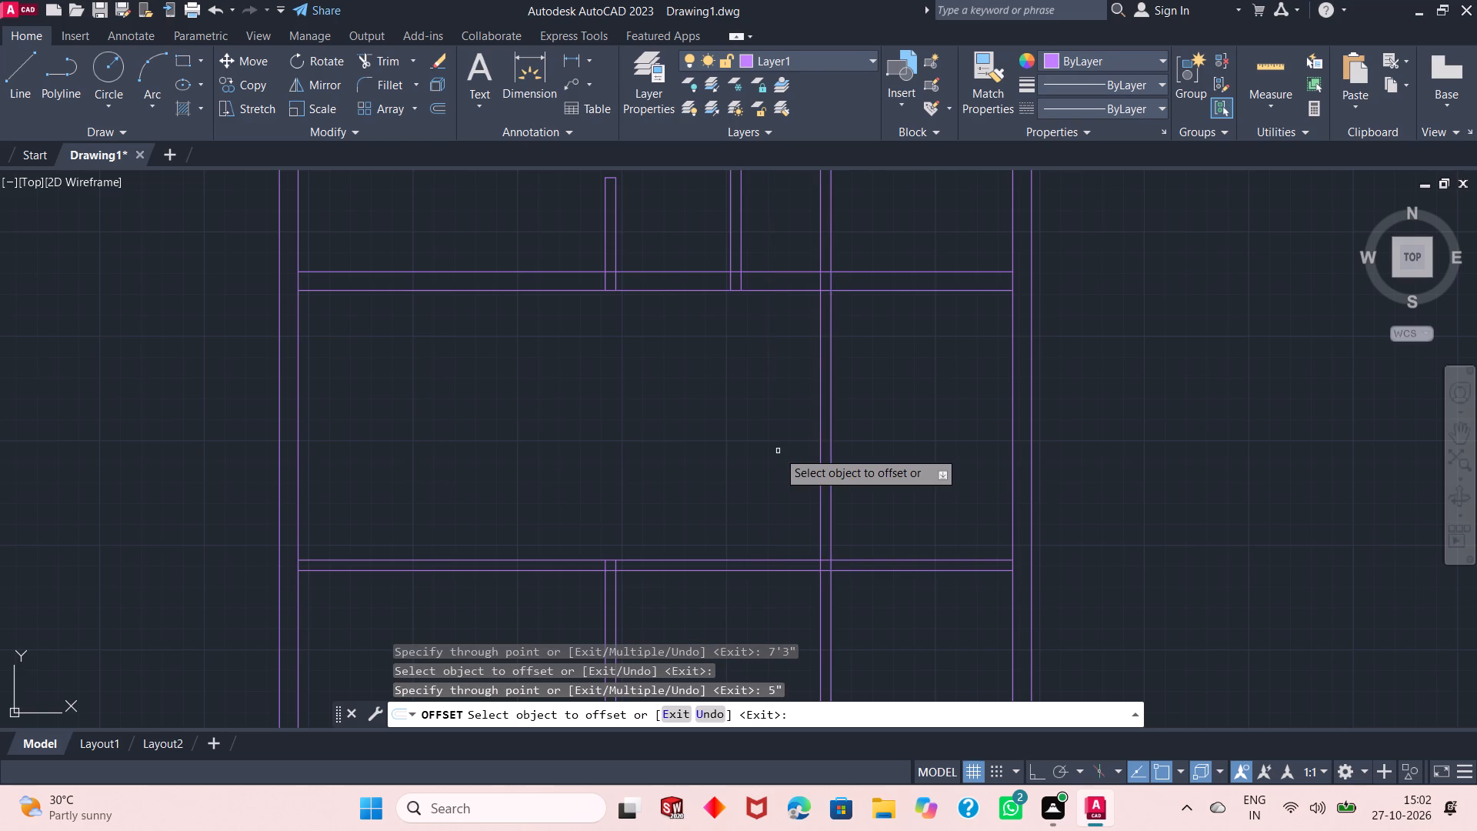
right_click(1095, 365)
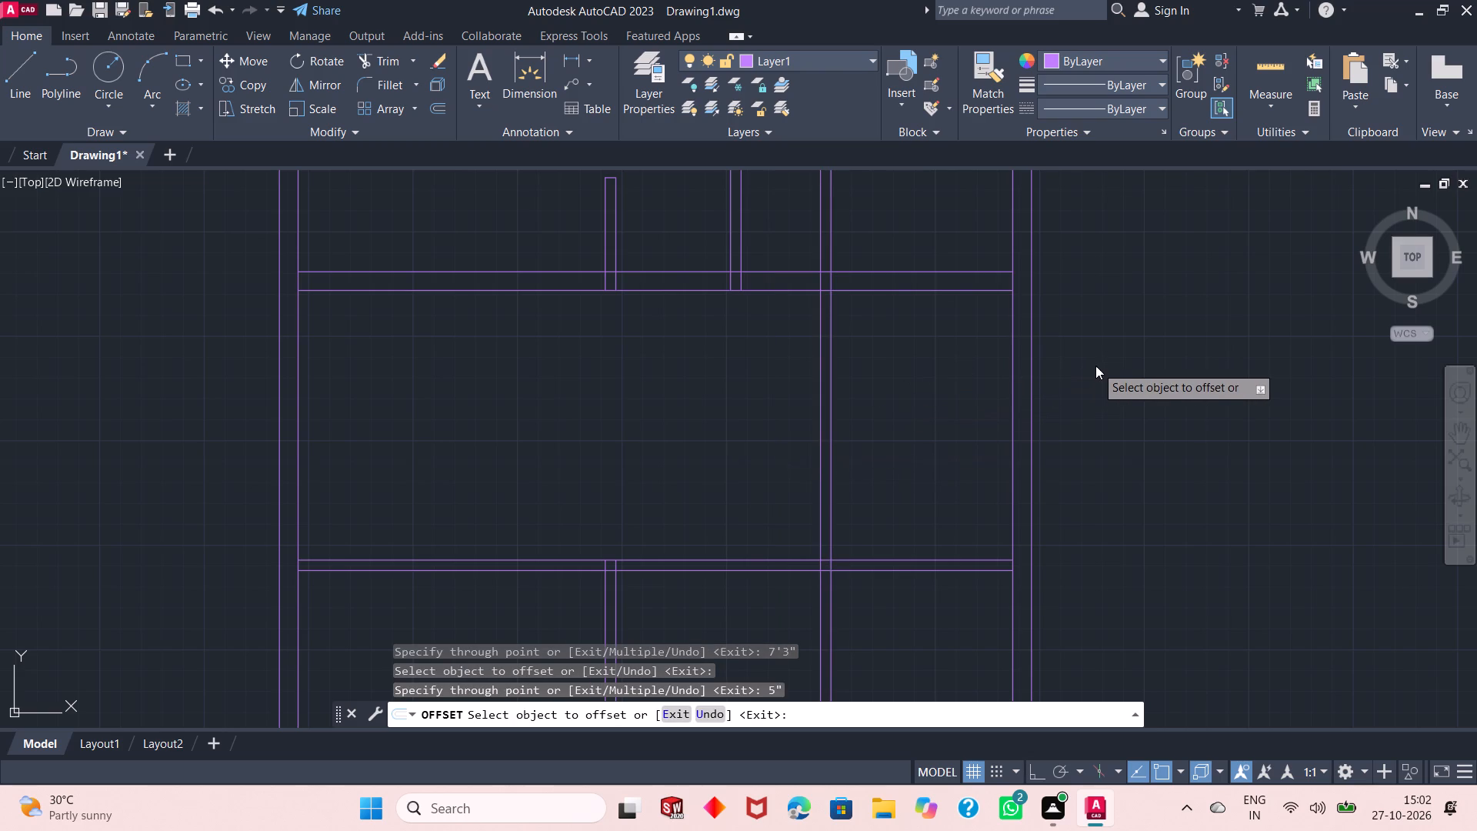
left_click(1119, 375)
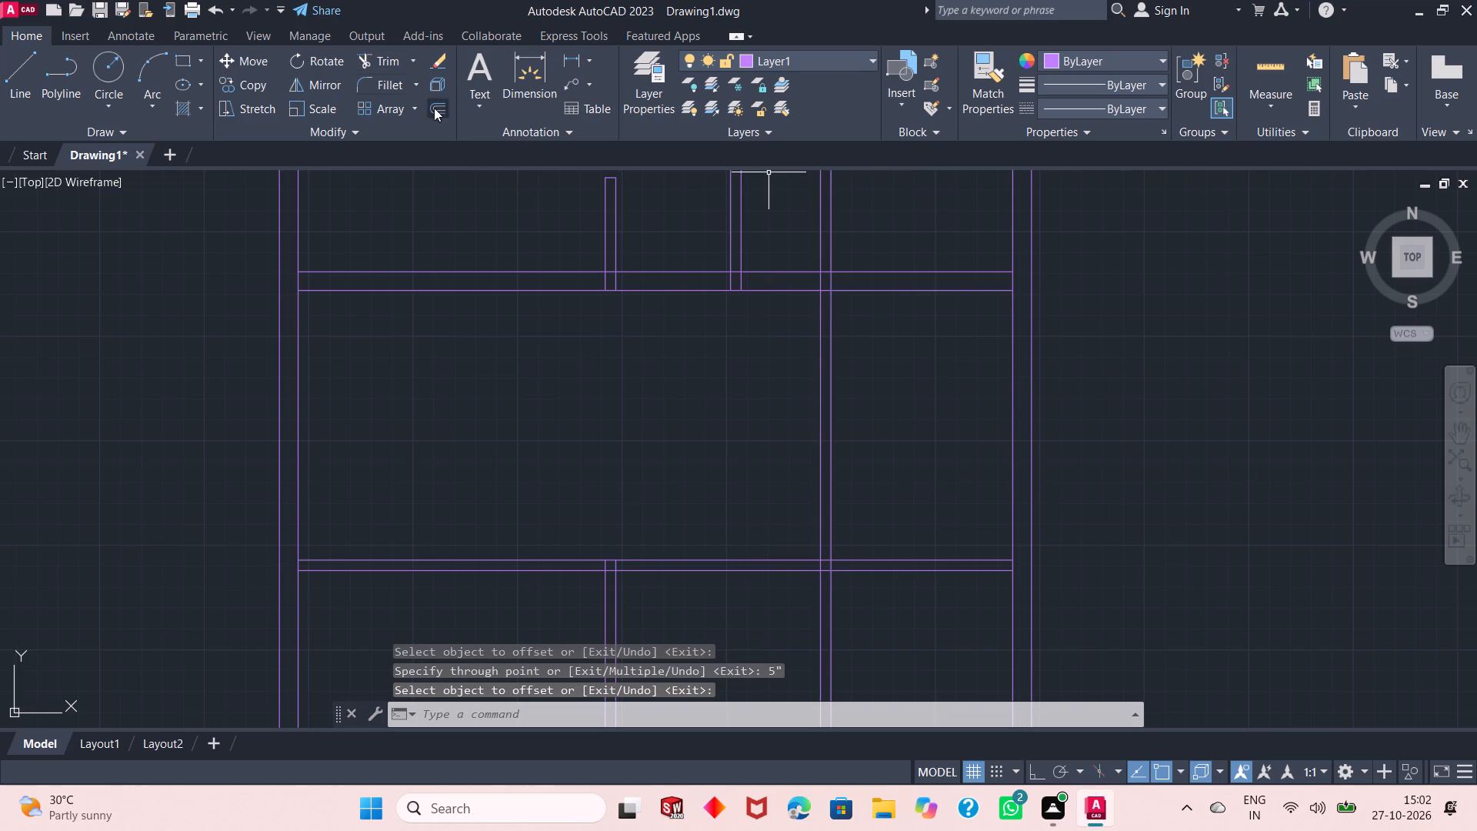
Trim the new vertical partition above the upper horizontal wall and below the 5" horizontal partition, plus its right line's stub within the upper wall.
left_click(388, 68)
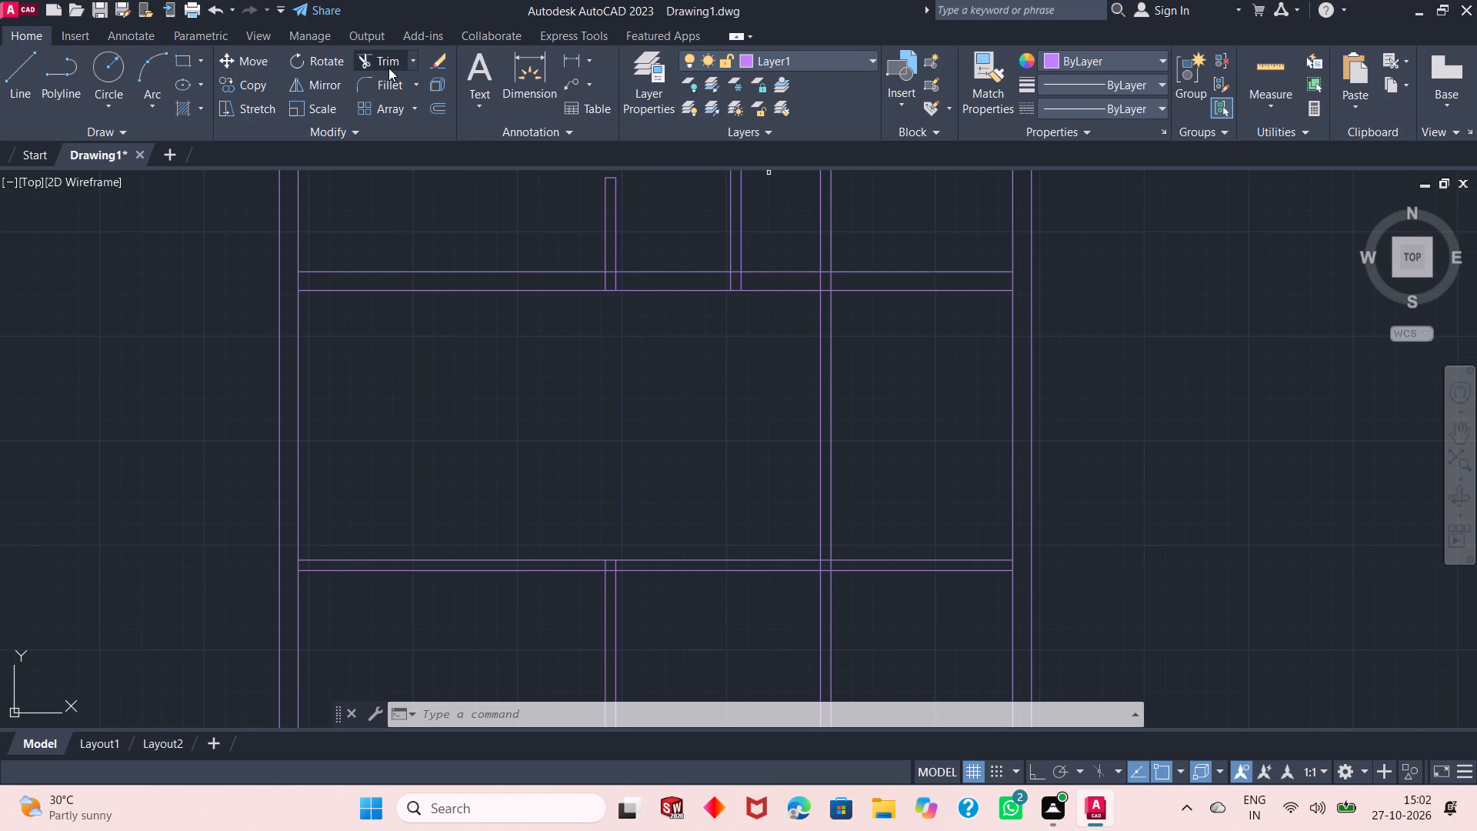
left_click(861, 212)
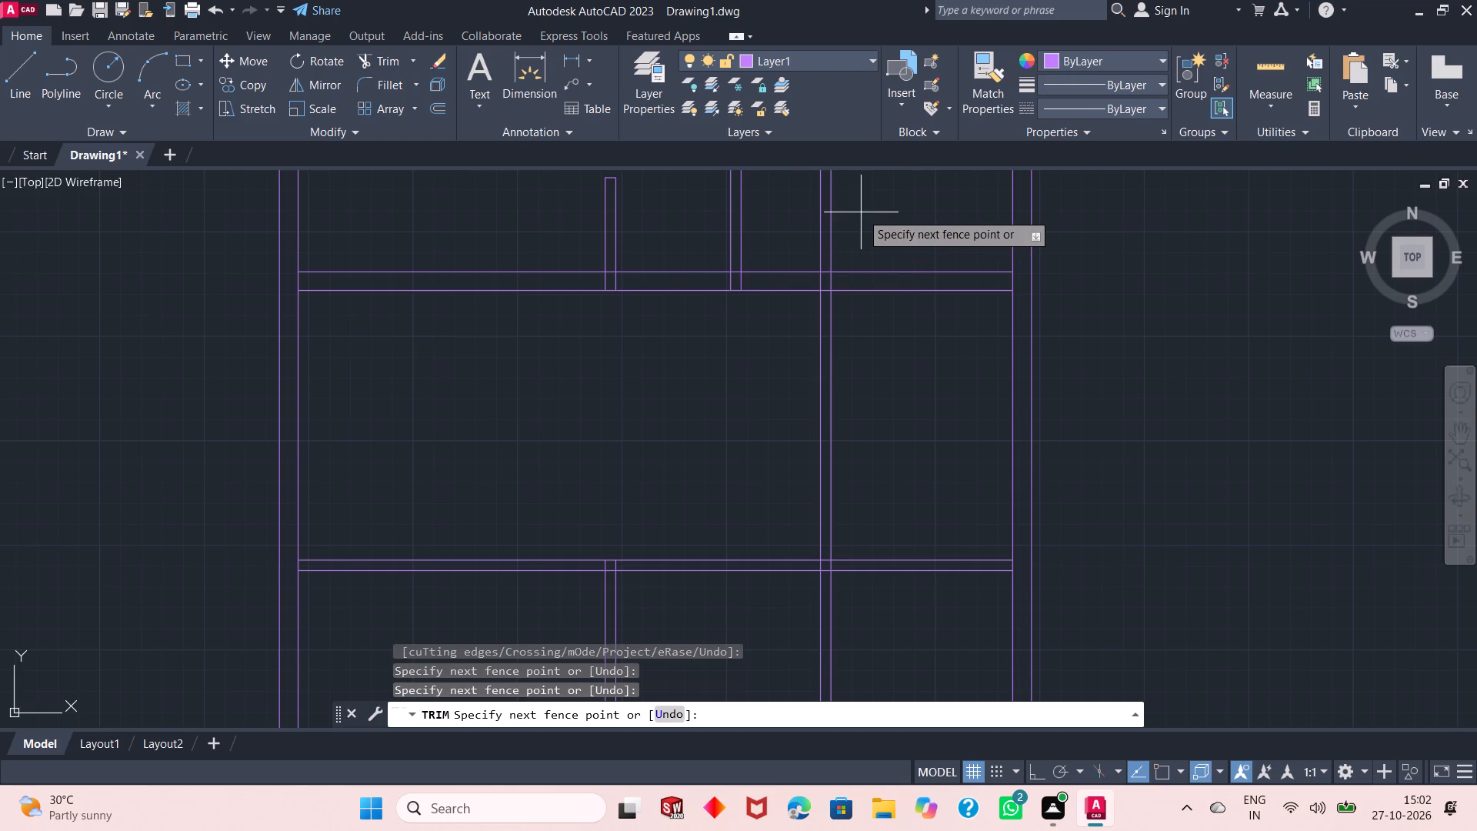
left_click(805, 228)
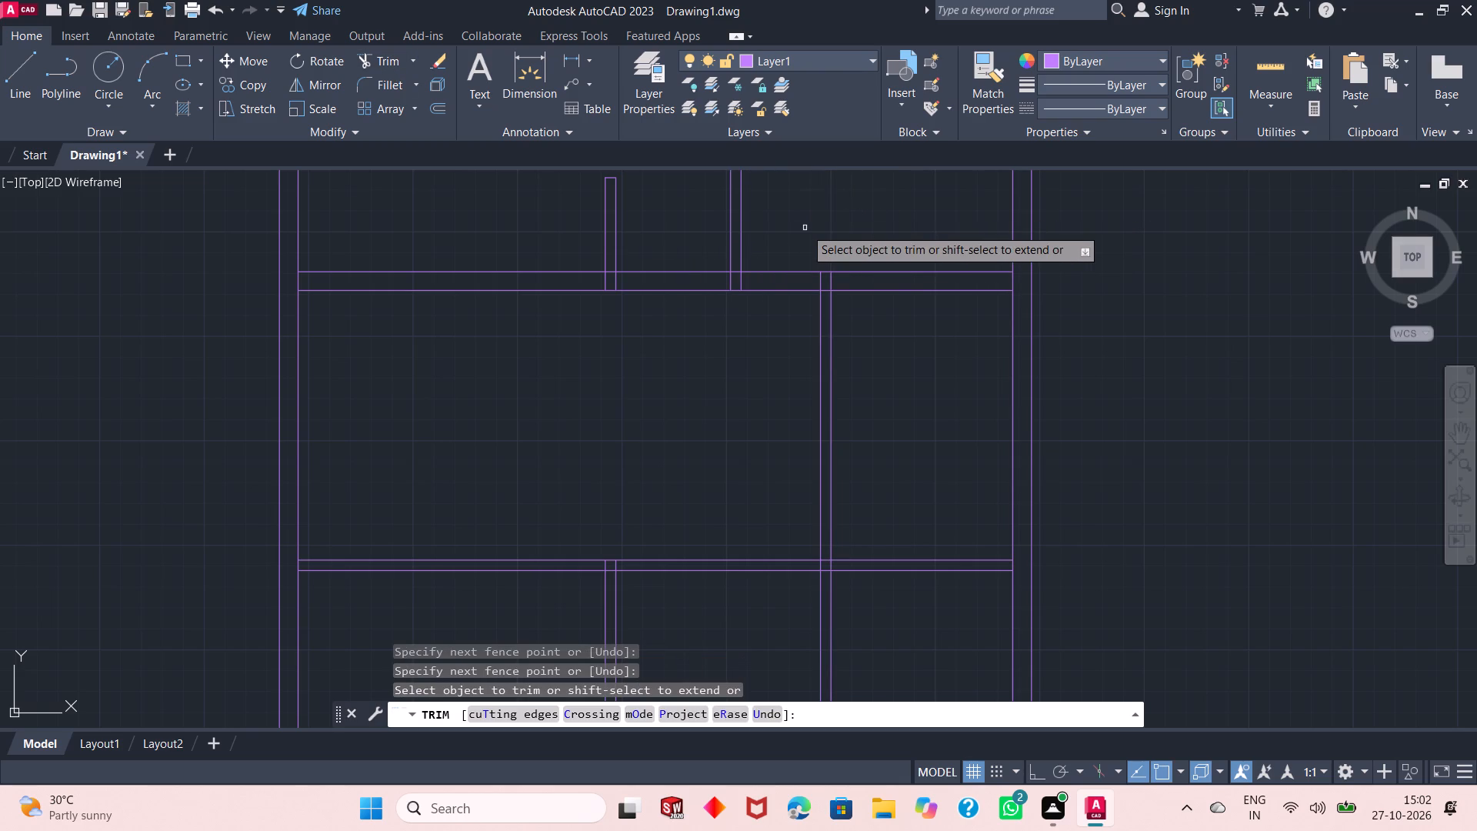
left_click(845, 279)
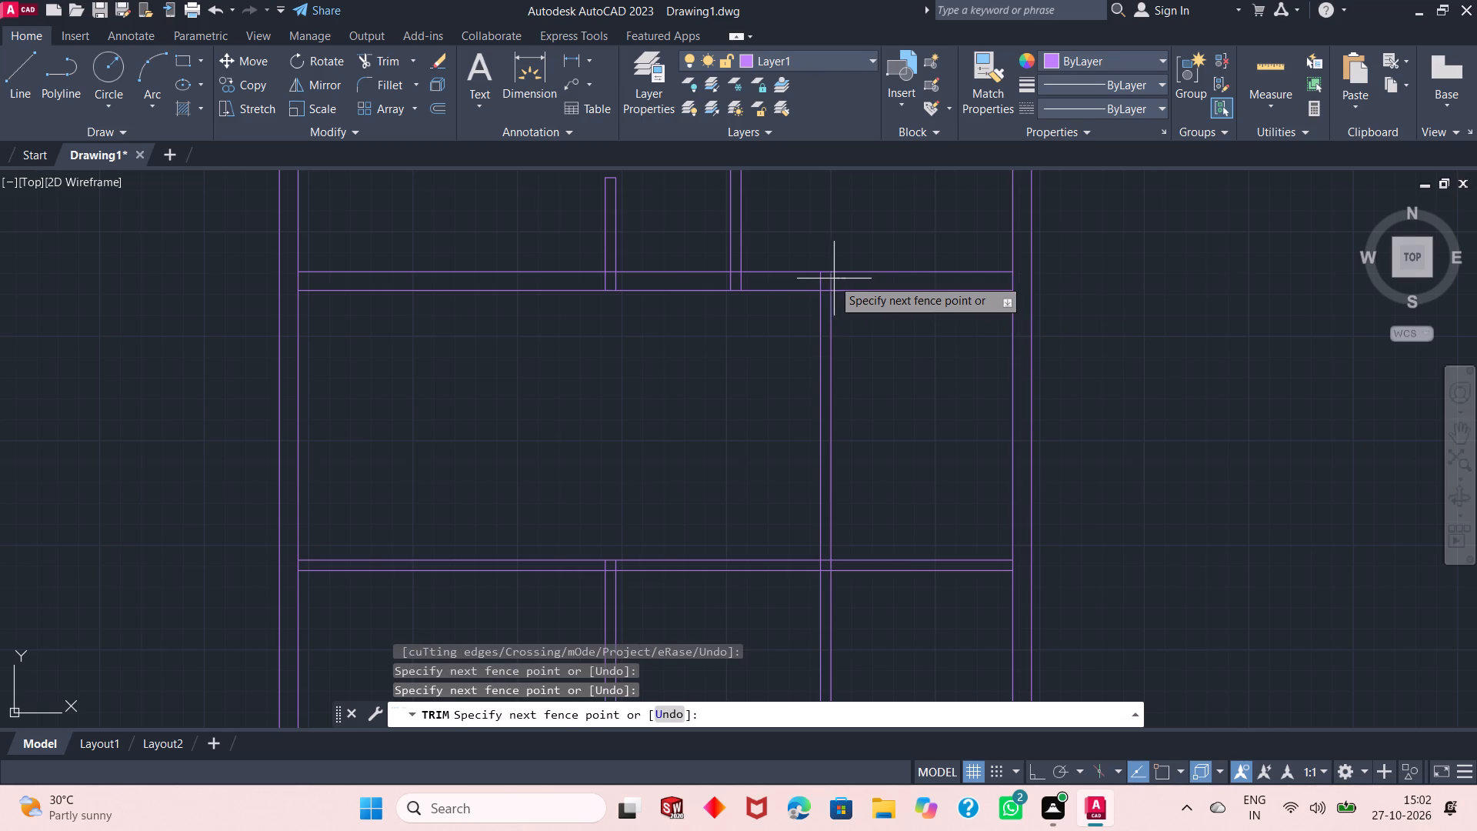
left_click(831, 279)
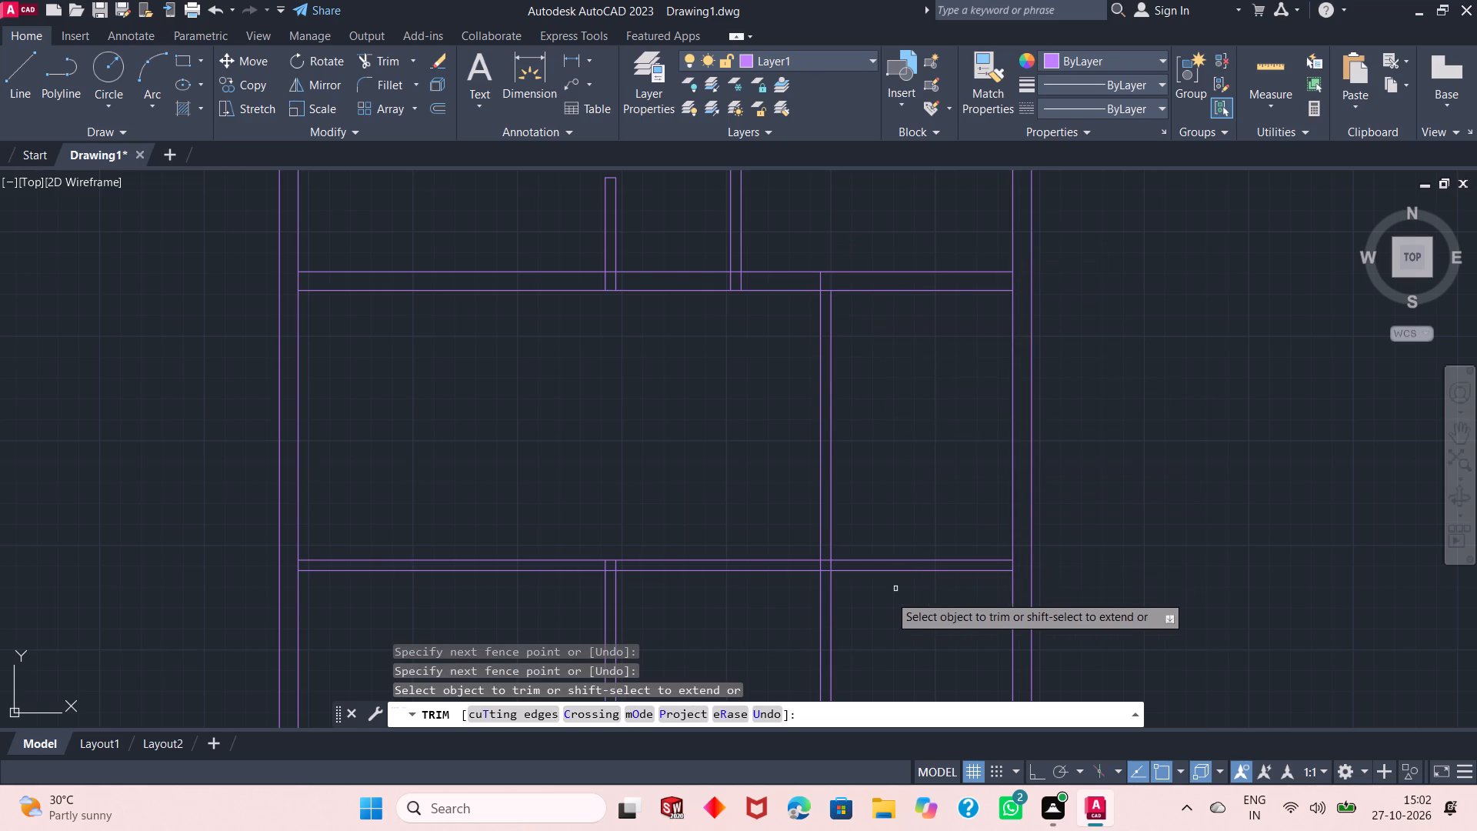
left_click(869, 596)
left_click(807, 604)
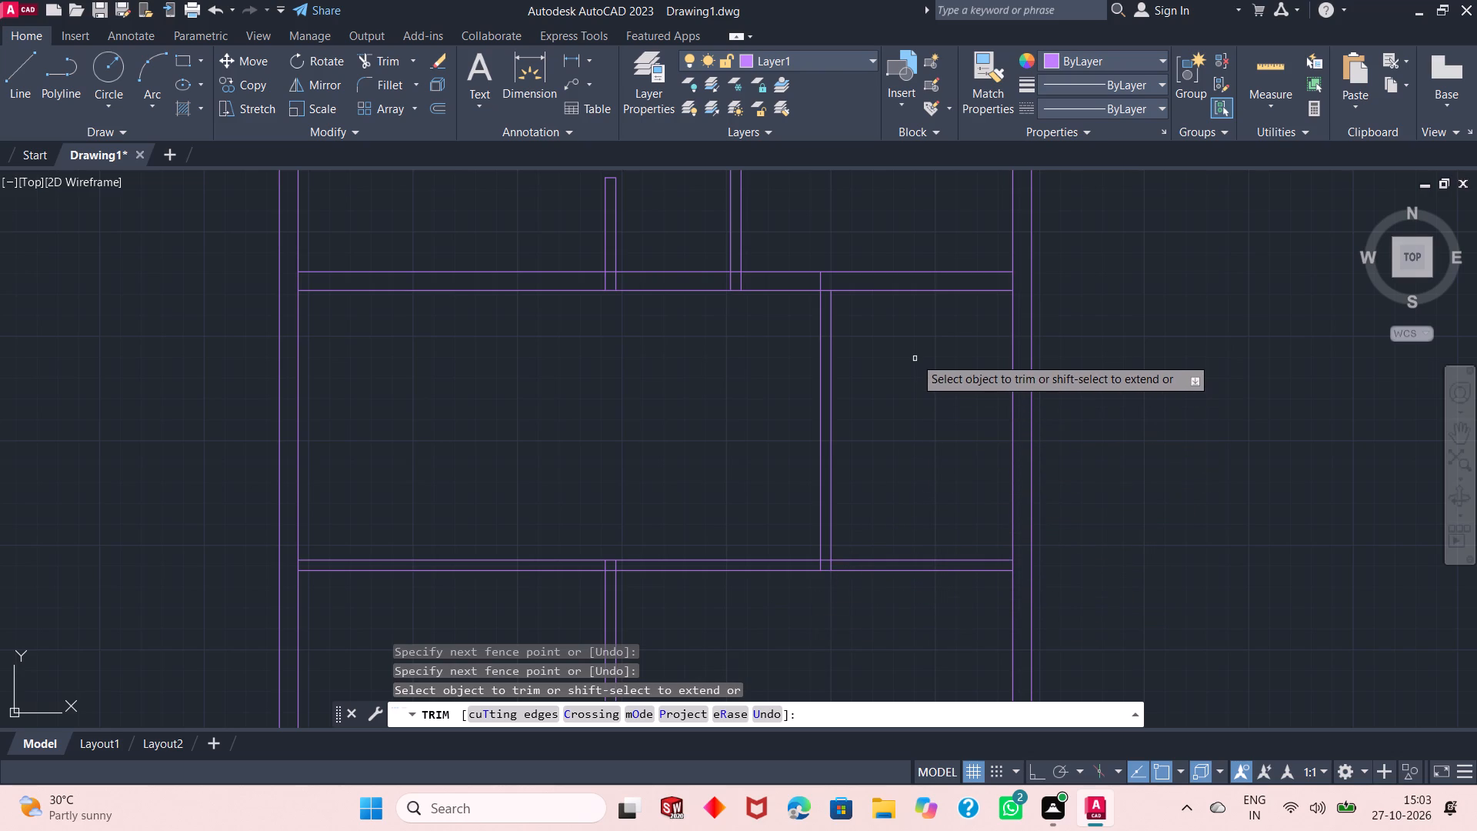
right_click(925, 328)
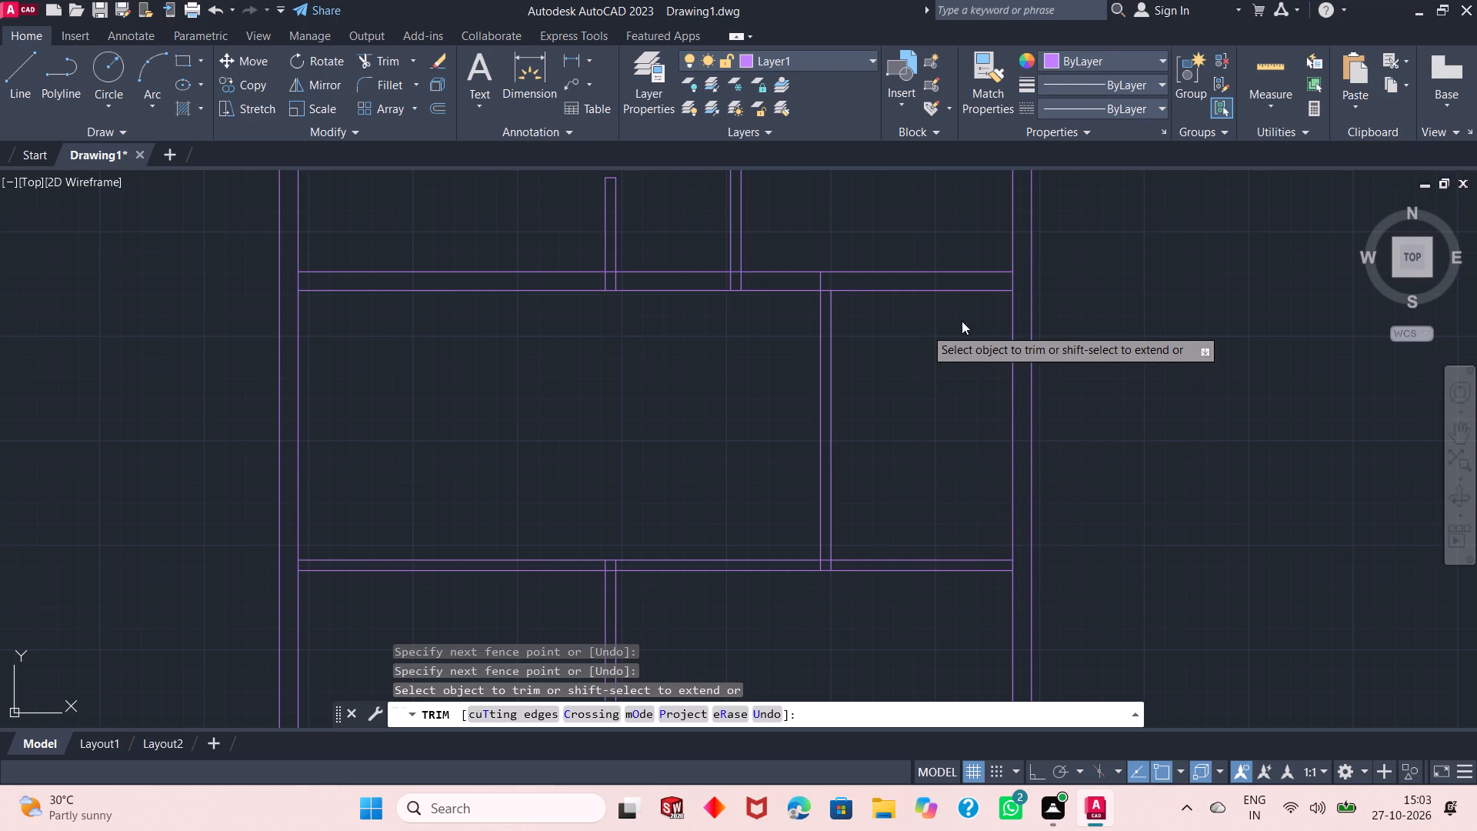
left_click(1002, 345)
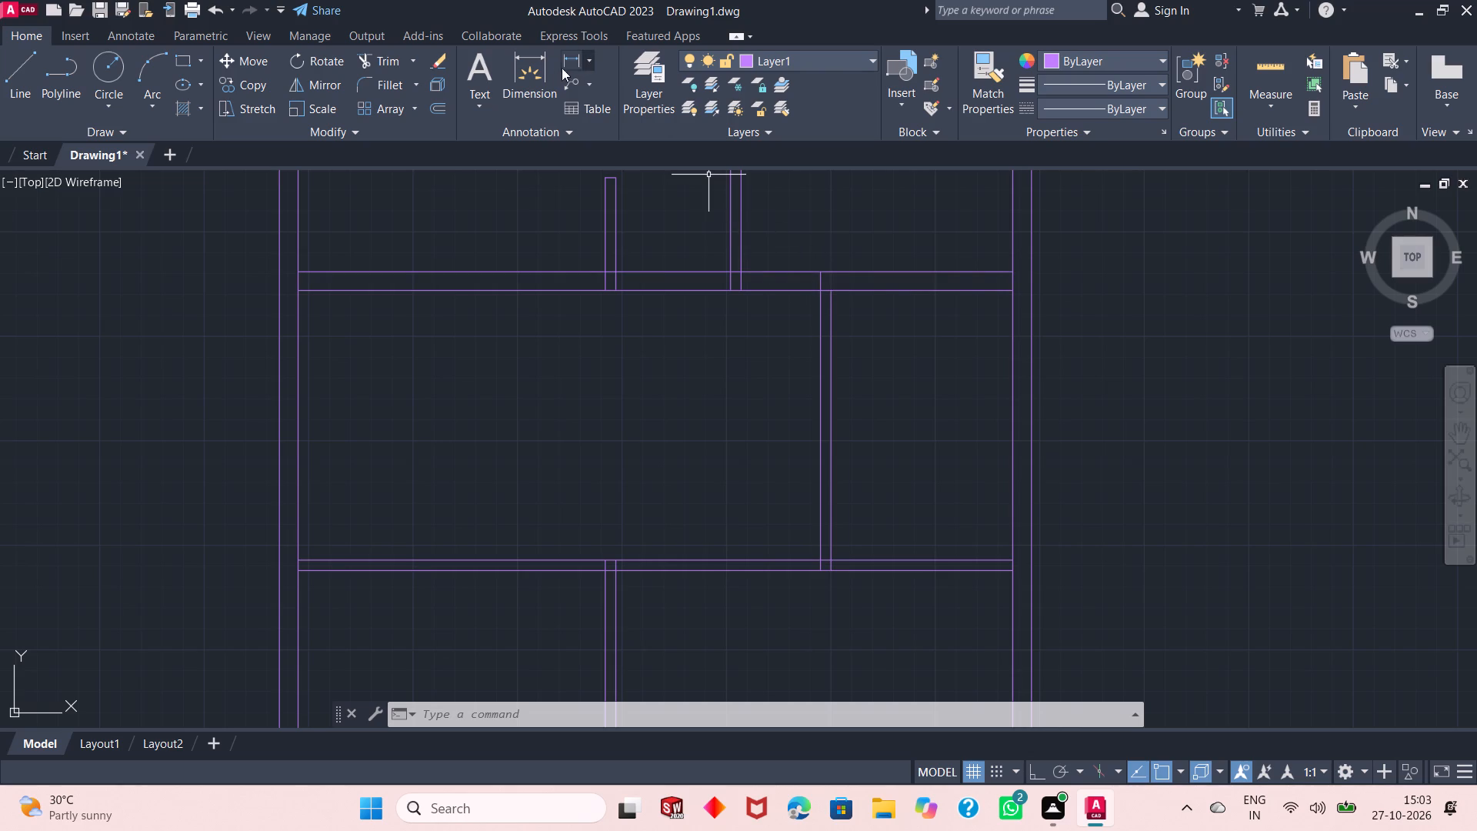
Offset the new vertical partition's left line 2" further left with Through.
left_click(438, 105)
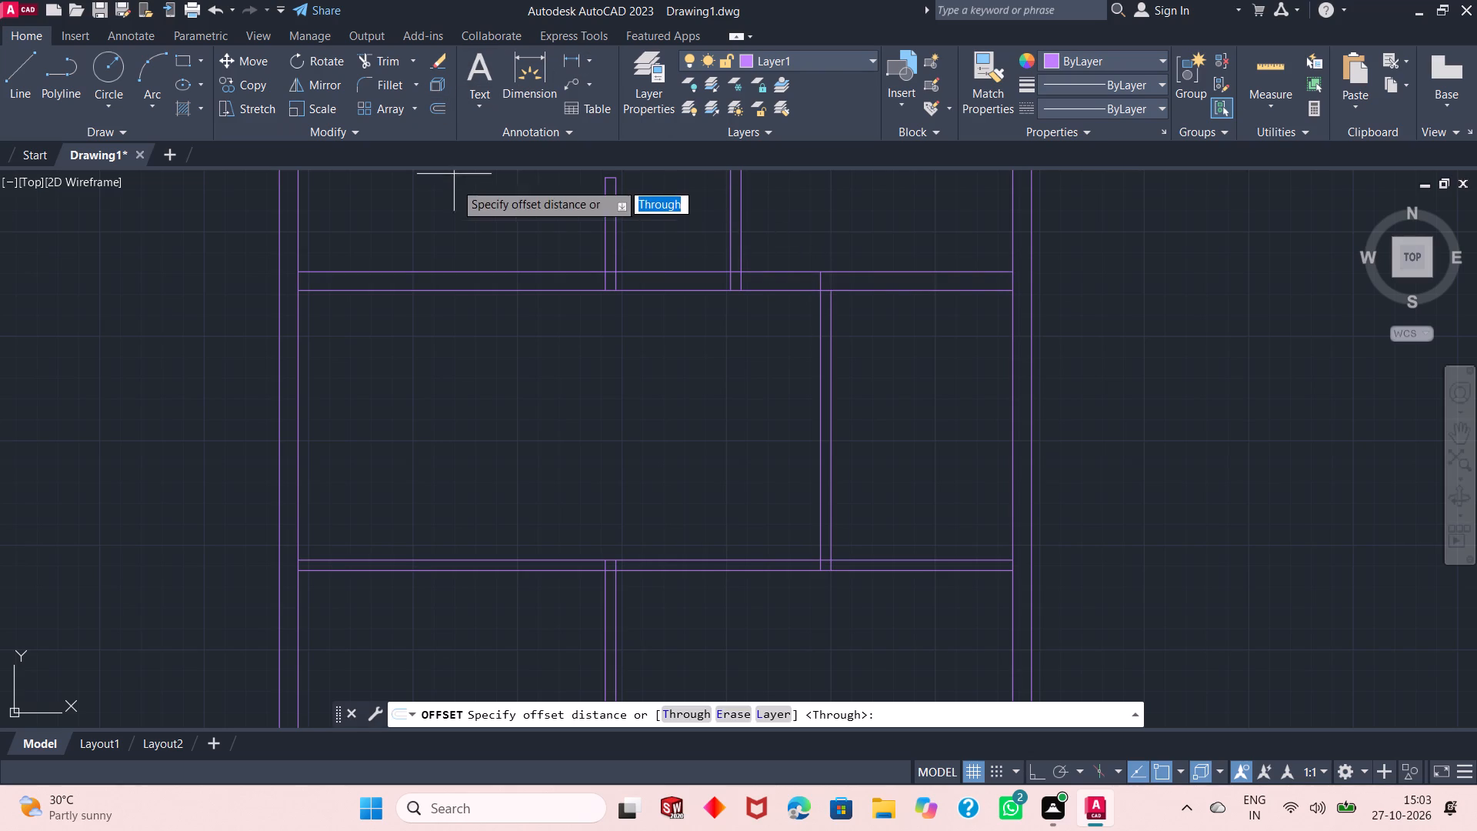
right_click(442, 219)
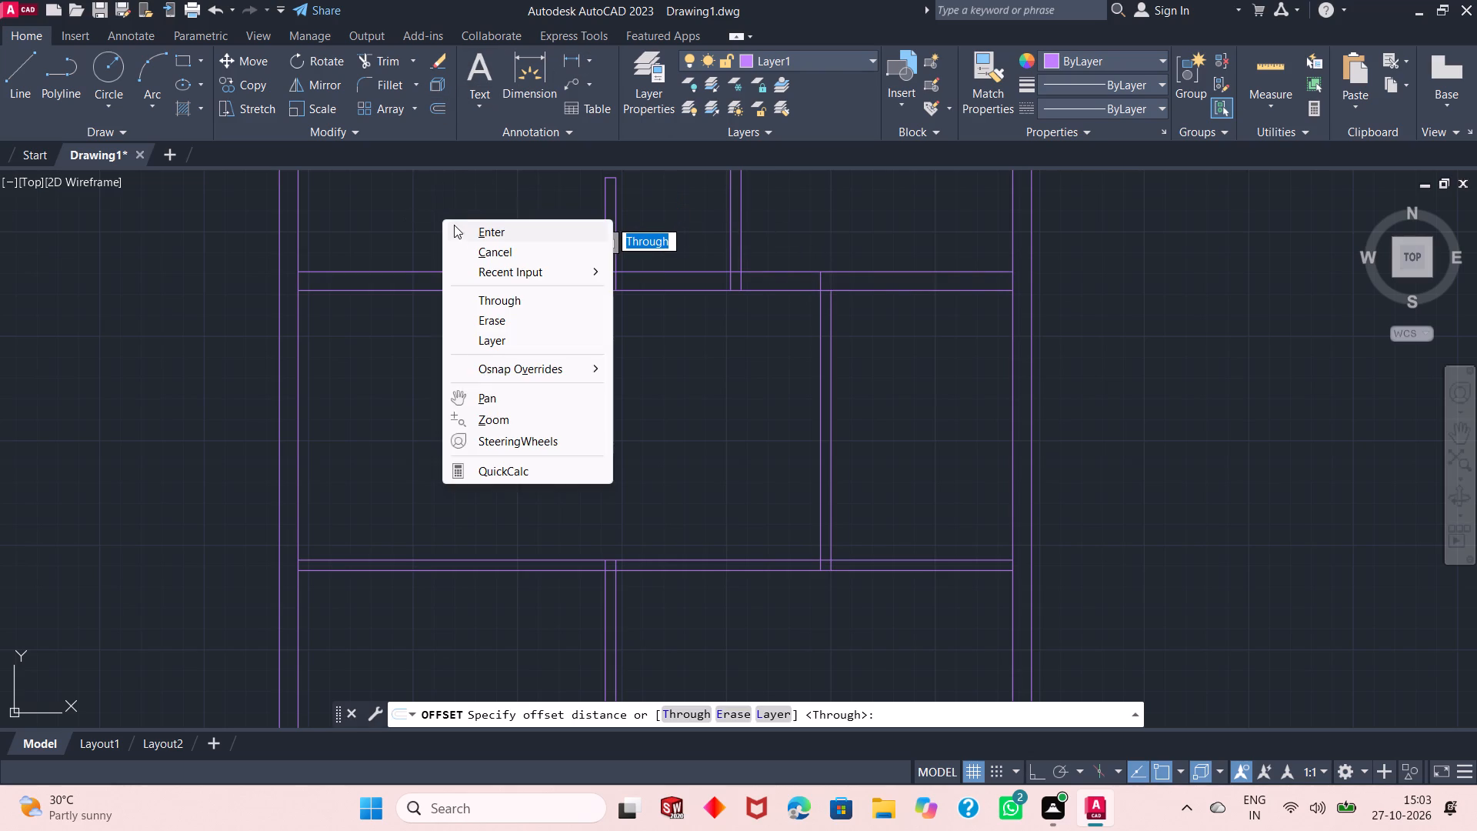
left_click(464, 231)
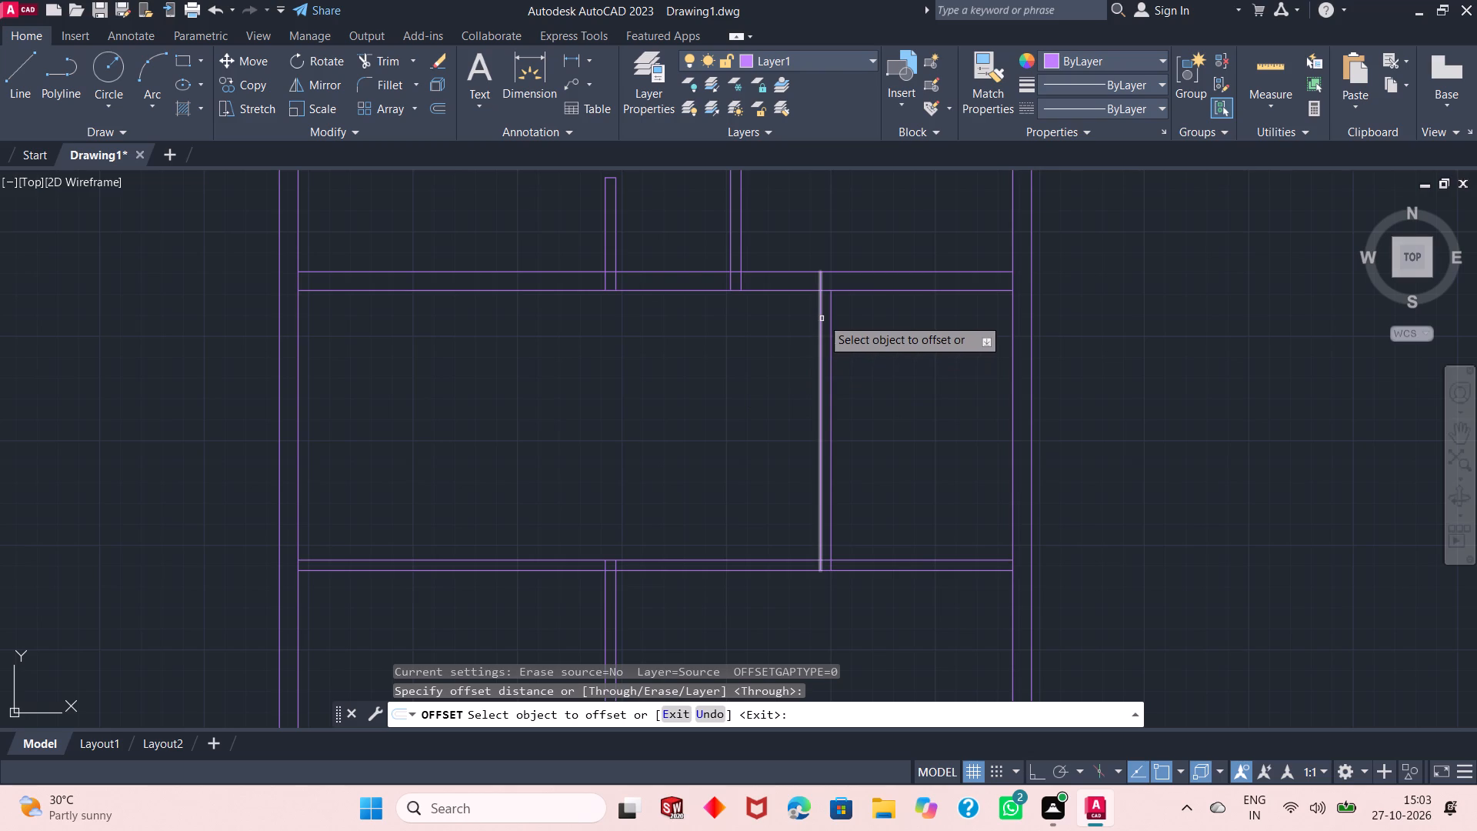
left_click(822, 318)
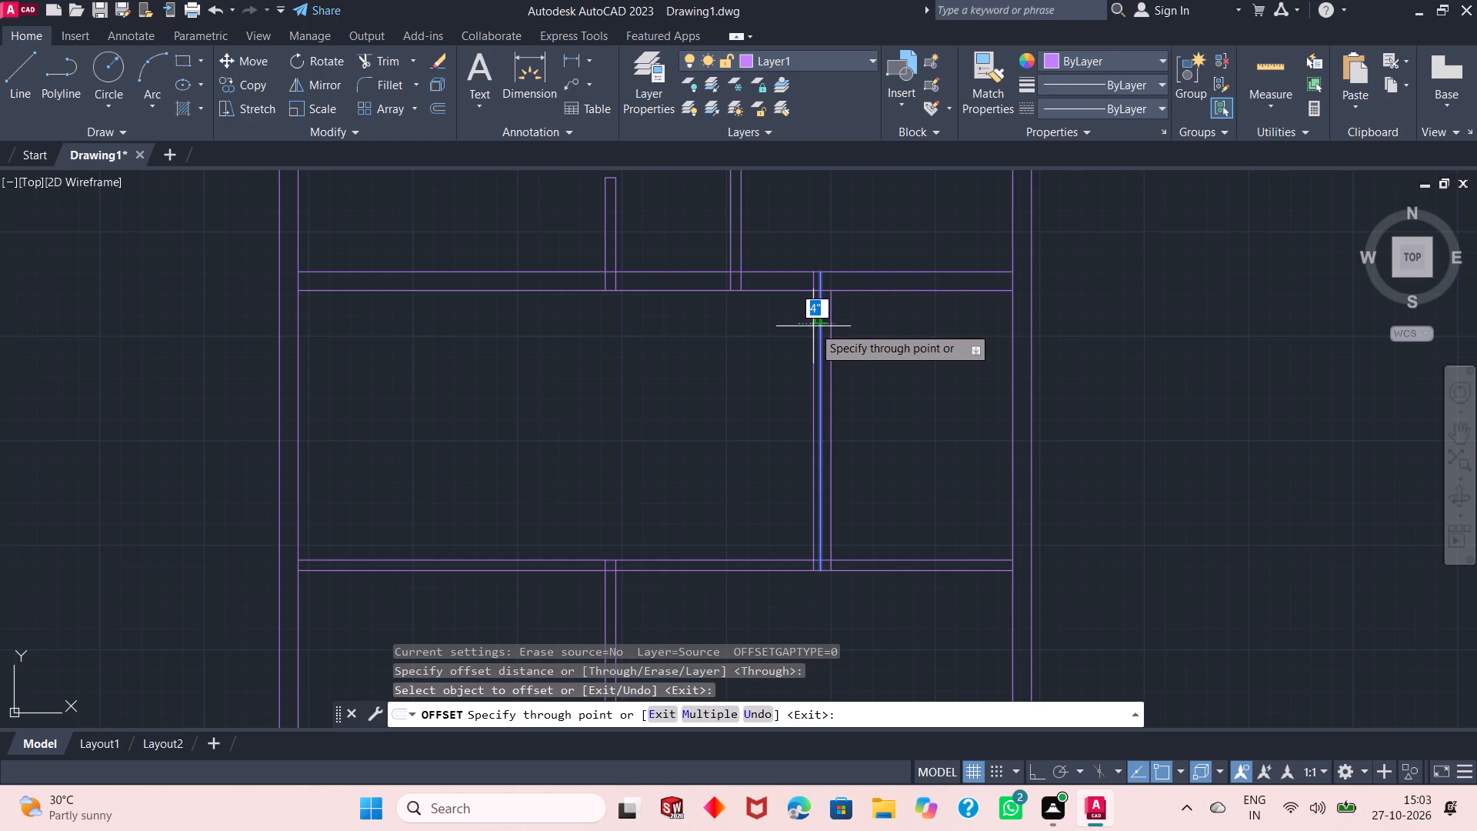
type("2\"")
key("Return")
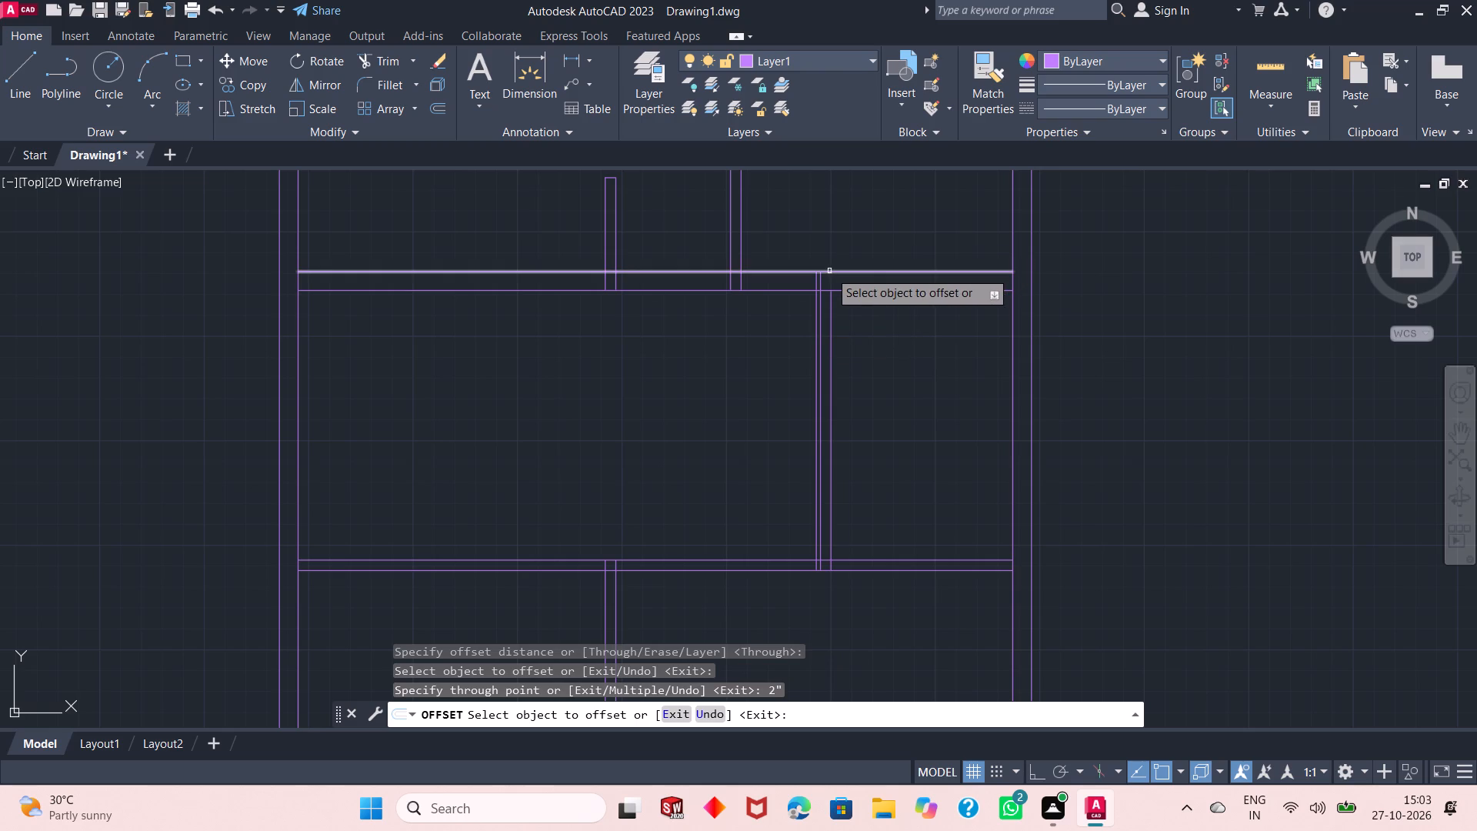
scroll(829, 271, "up", 2, "ctrl")
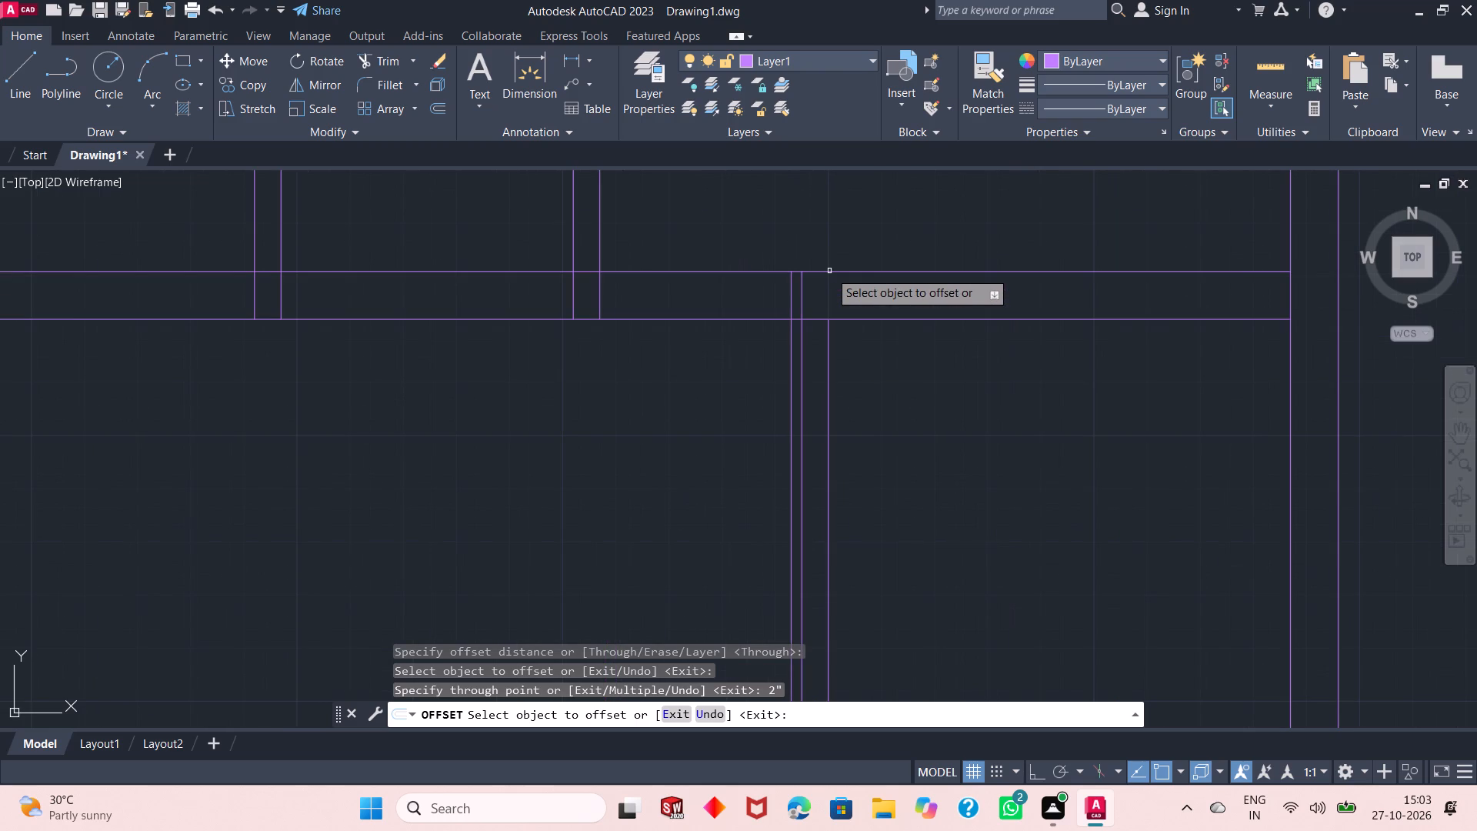
right_click(851, 220)
left_click(867, 232)
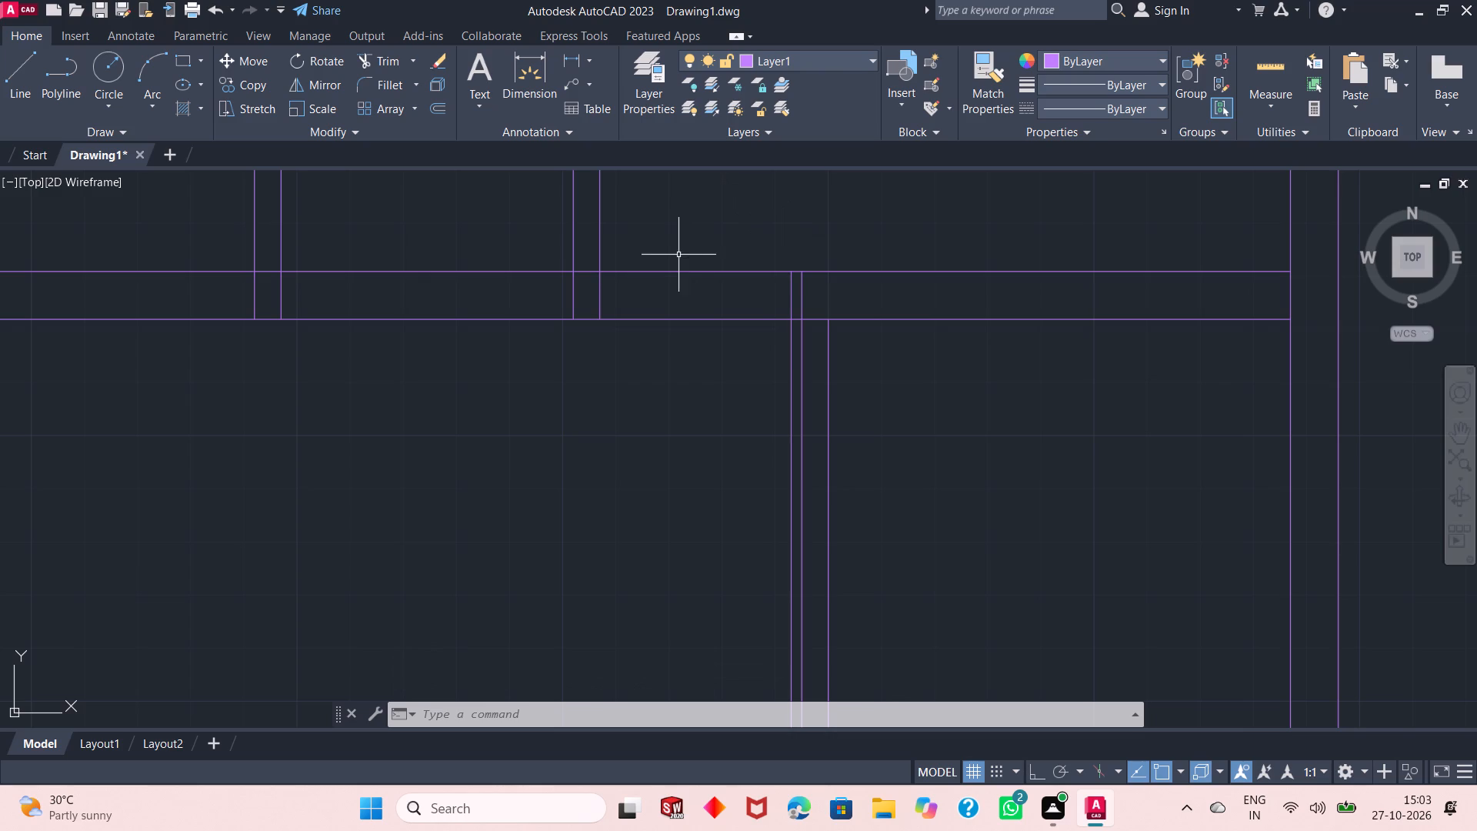
Trim the partition's left line out of the upper horizontal wall's thickness, and trim away the 2" offset line below that wall.
left_click(382, 62)
left_click(799, 291)
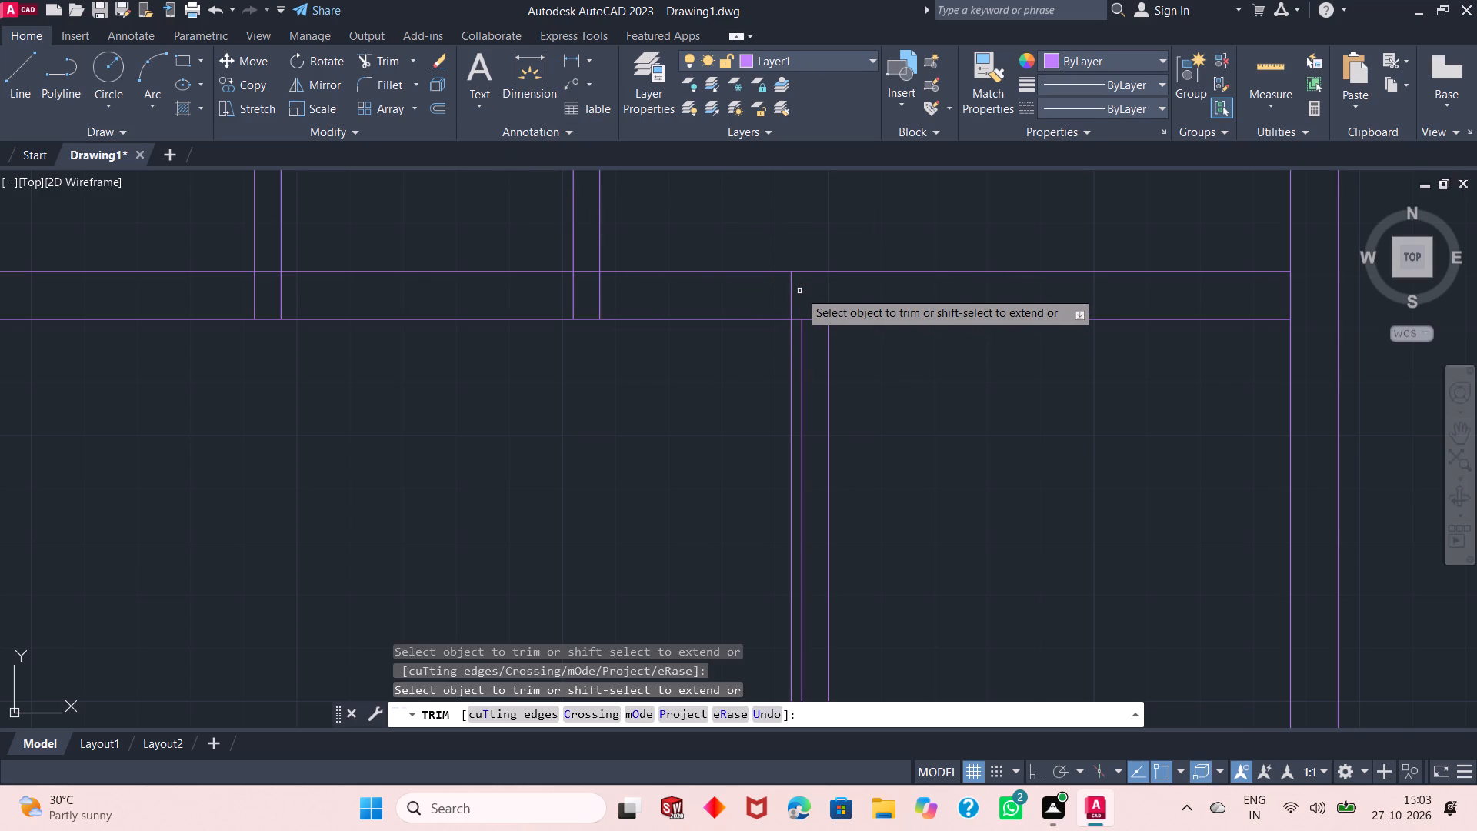
left_click(793, 353)
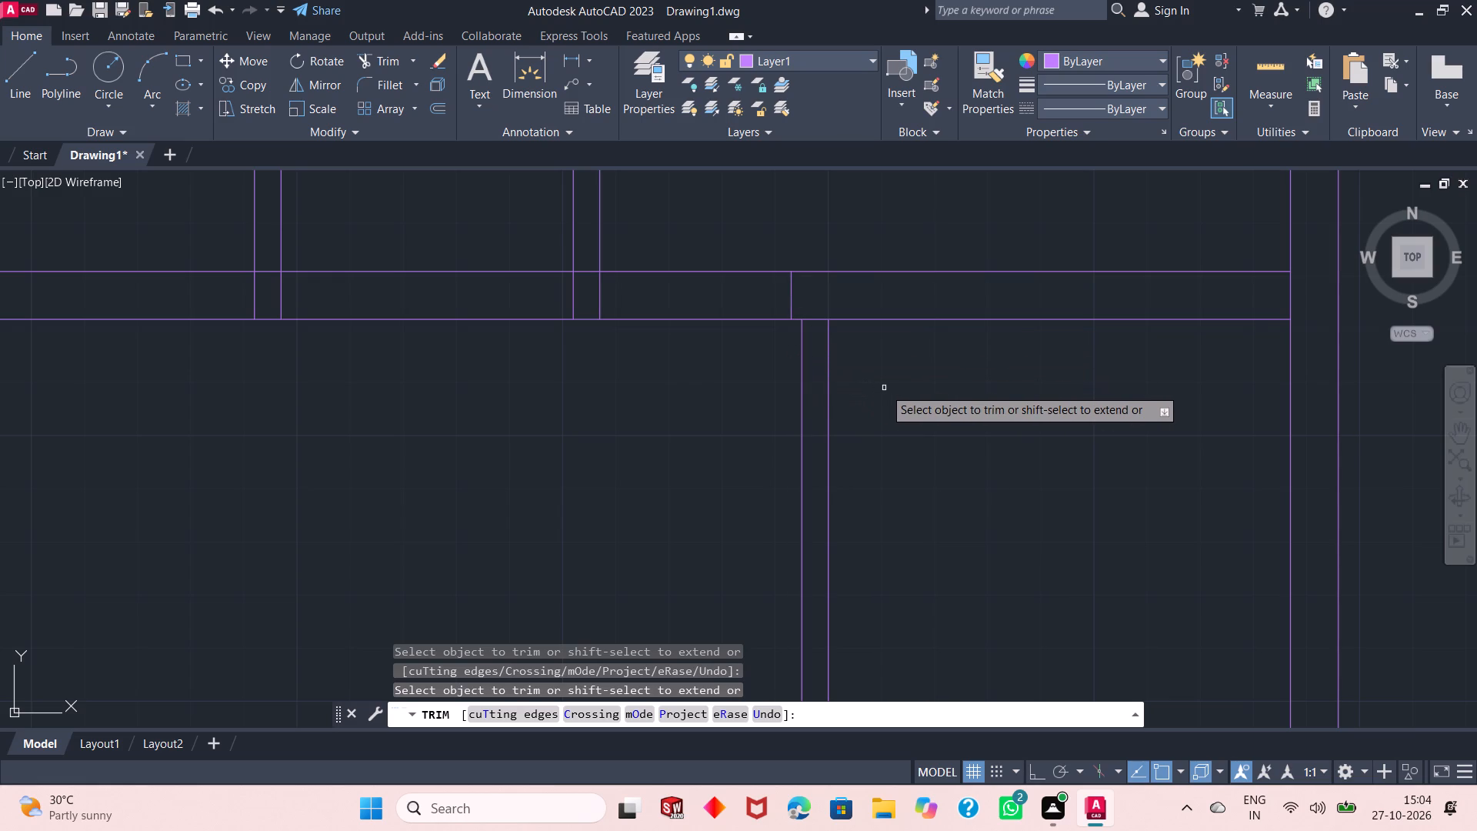
scroll(884, 388, "up", 1, "ctrl")
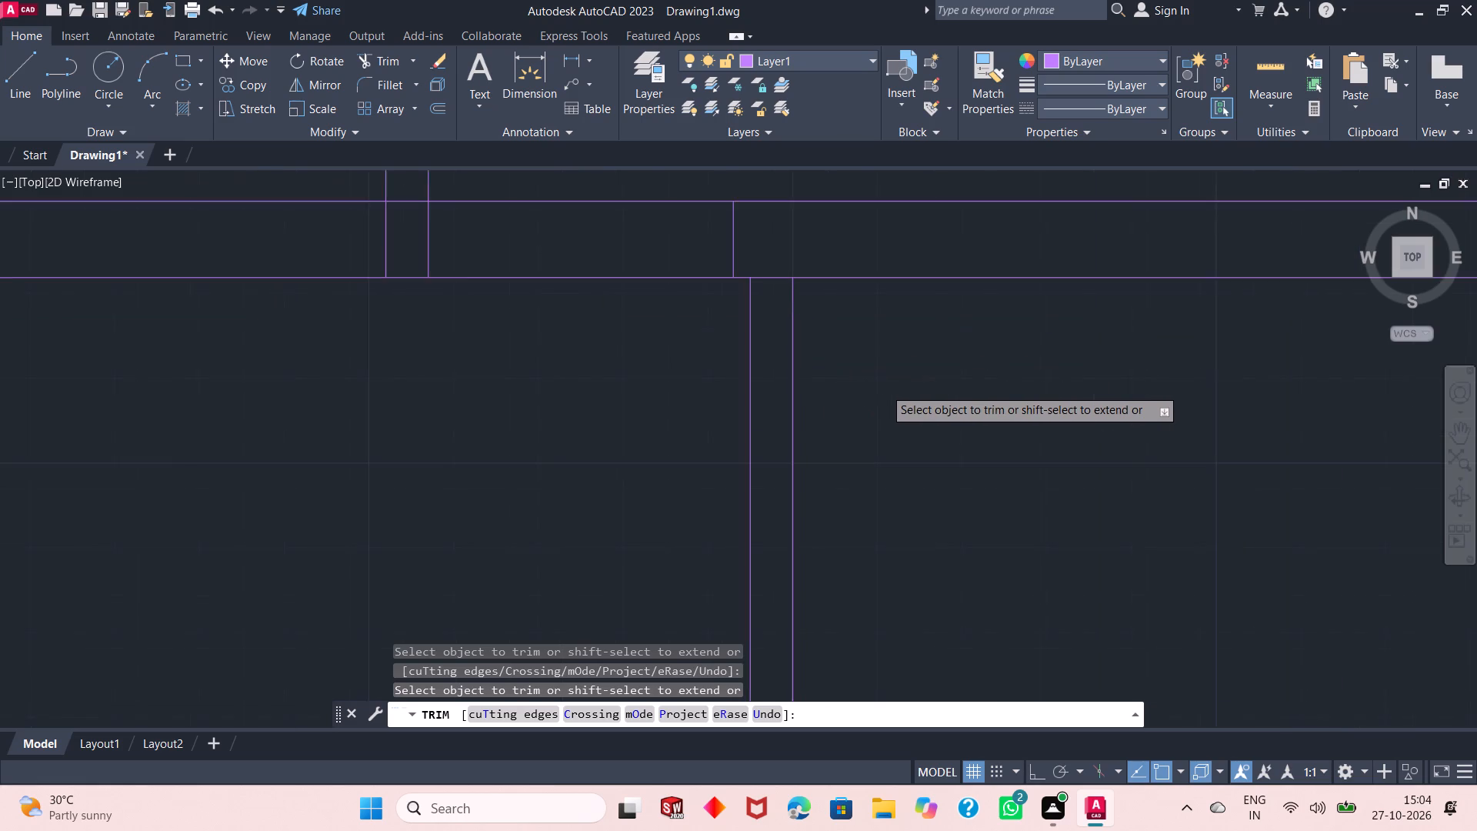
scroll(884, 388, "up", 1, "ctrl")
scroll(884, 388, "down", 4, "ctrl")
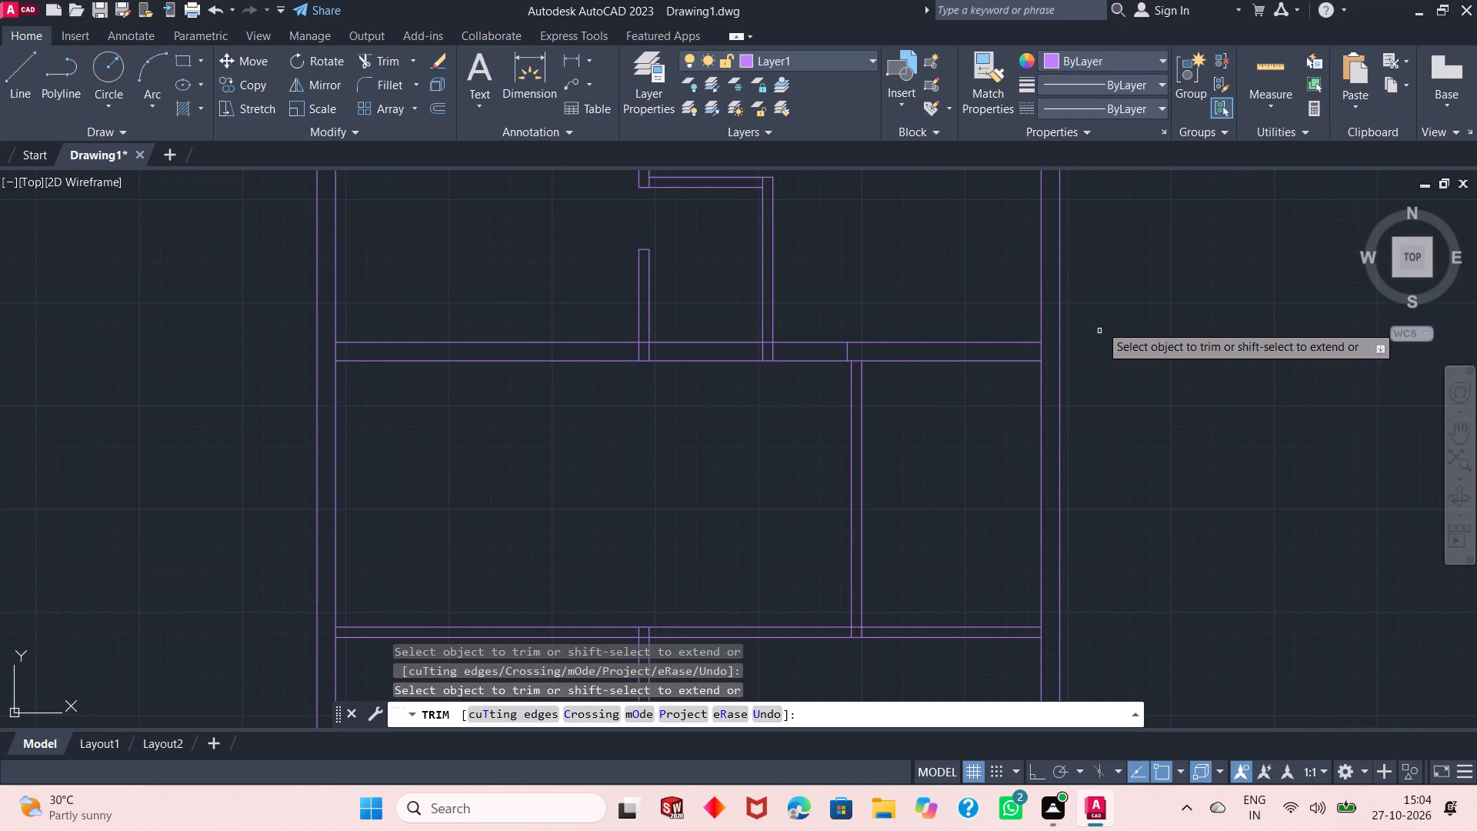
right_click(1095, 300)
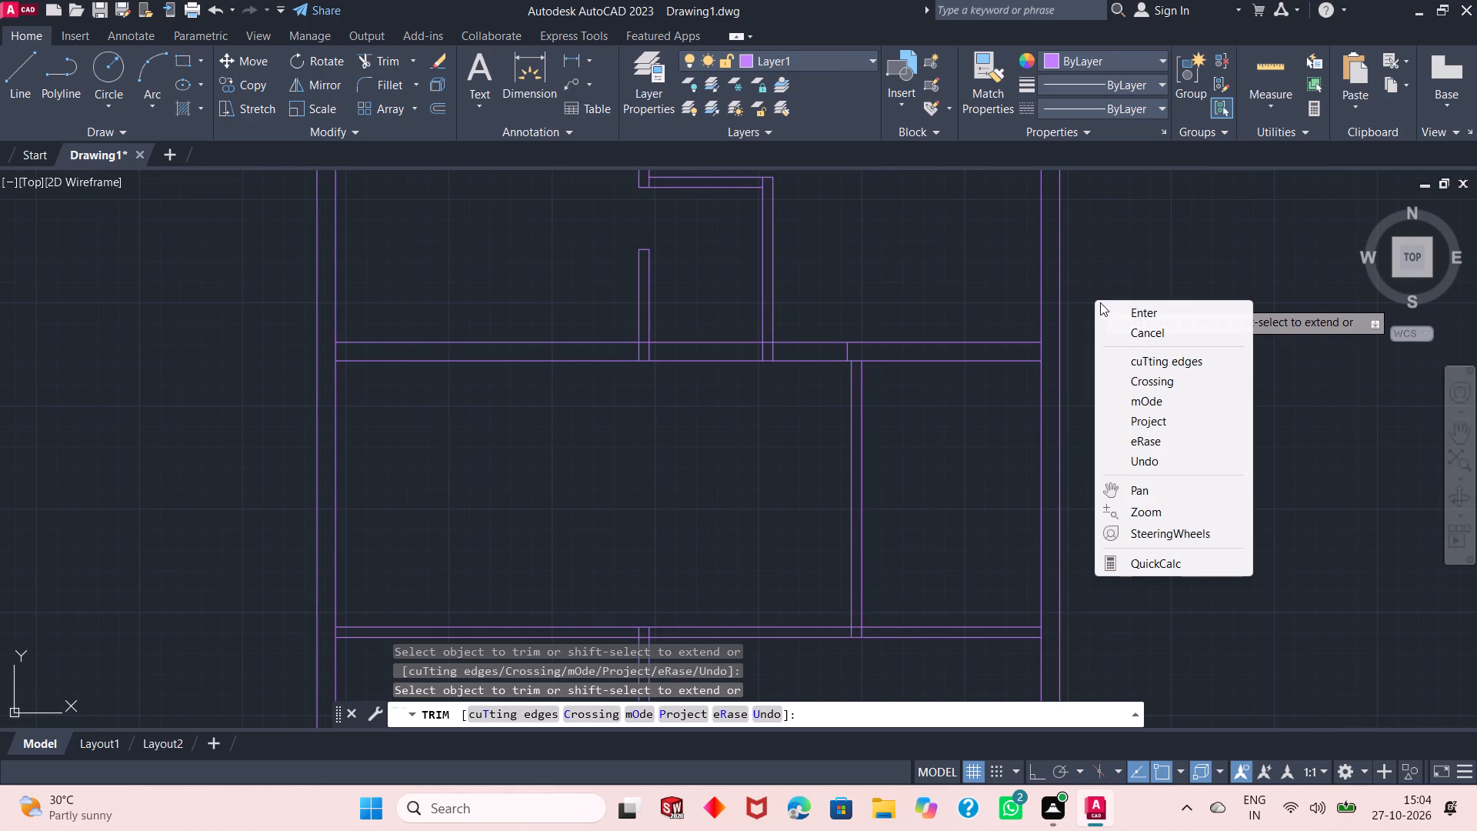
left_click(1155, 315)
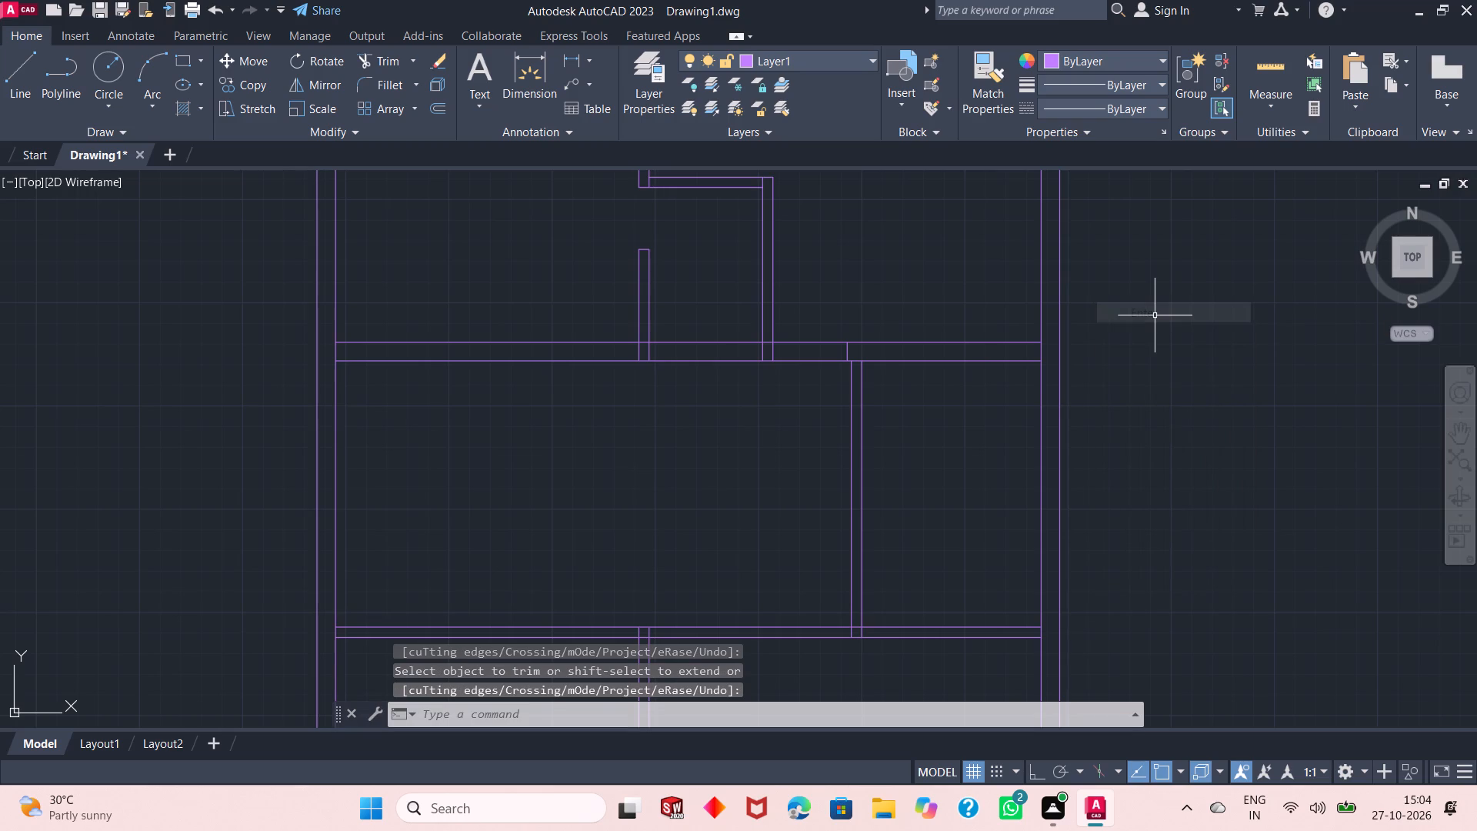
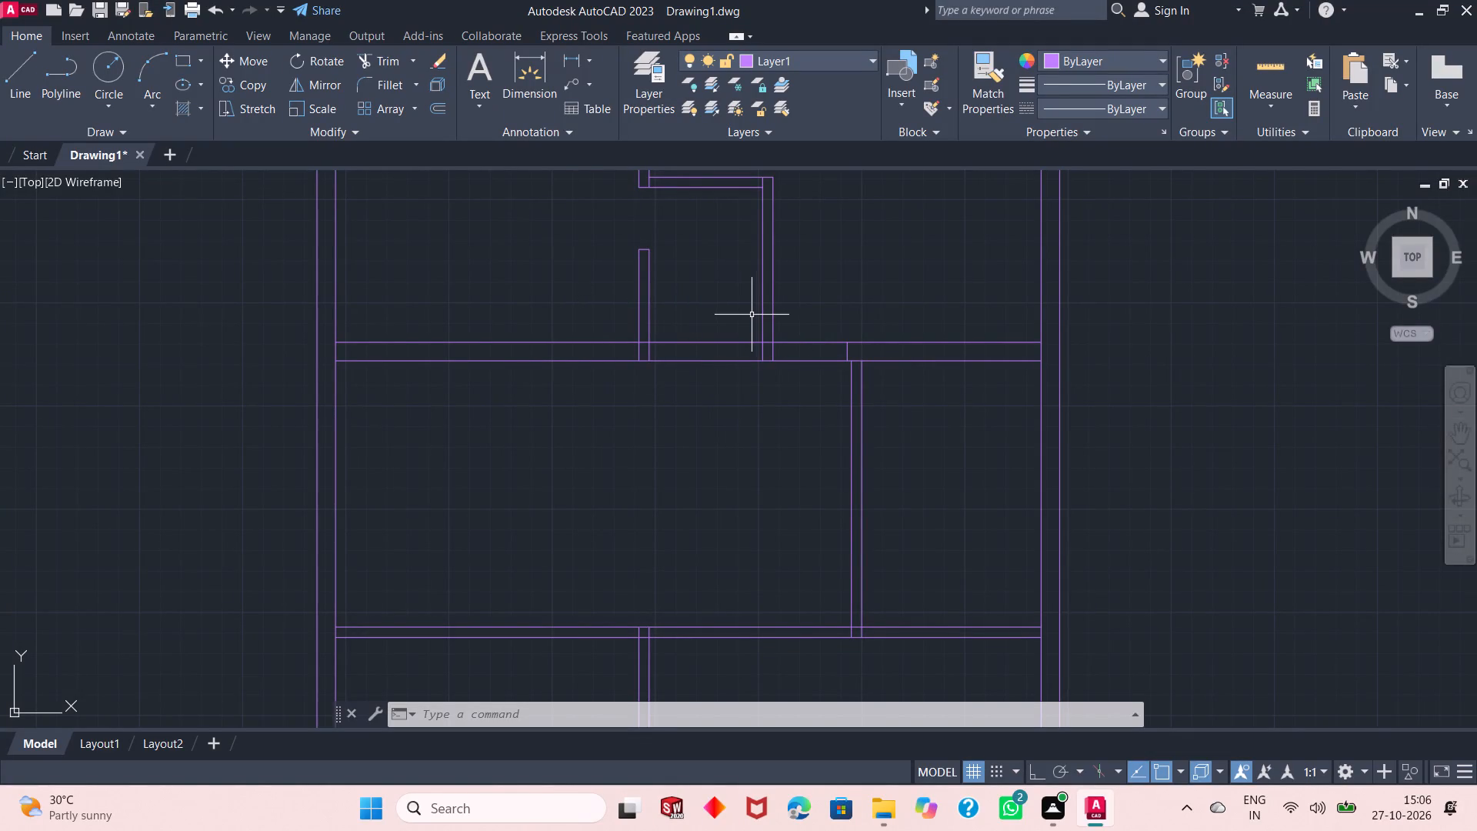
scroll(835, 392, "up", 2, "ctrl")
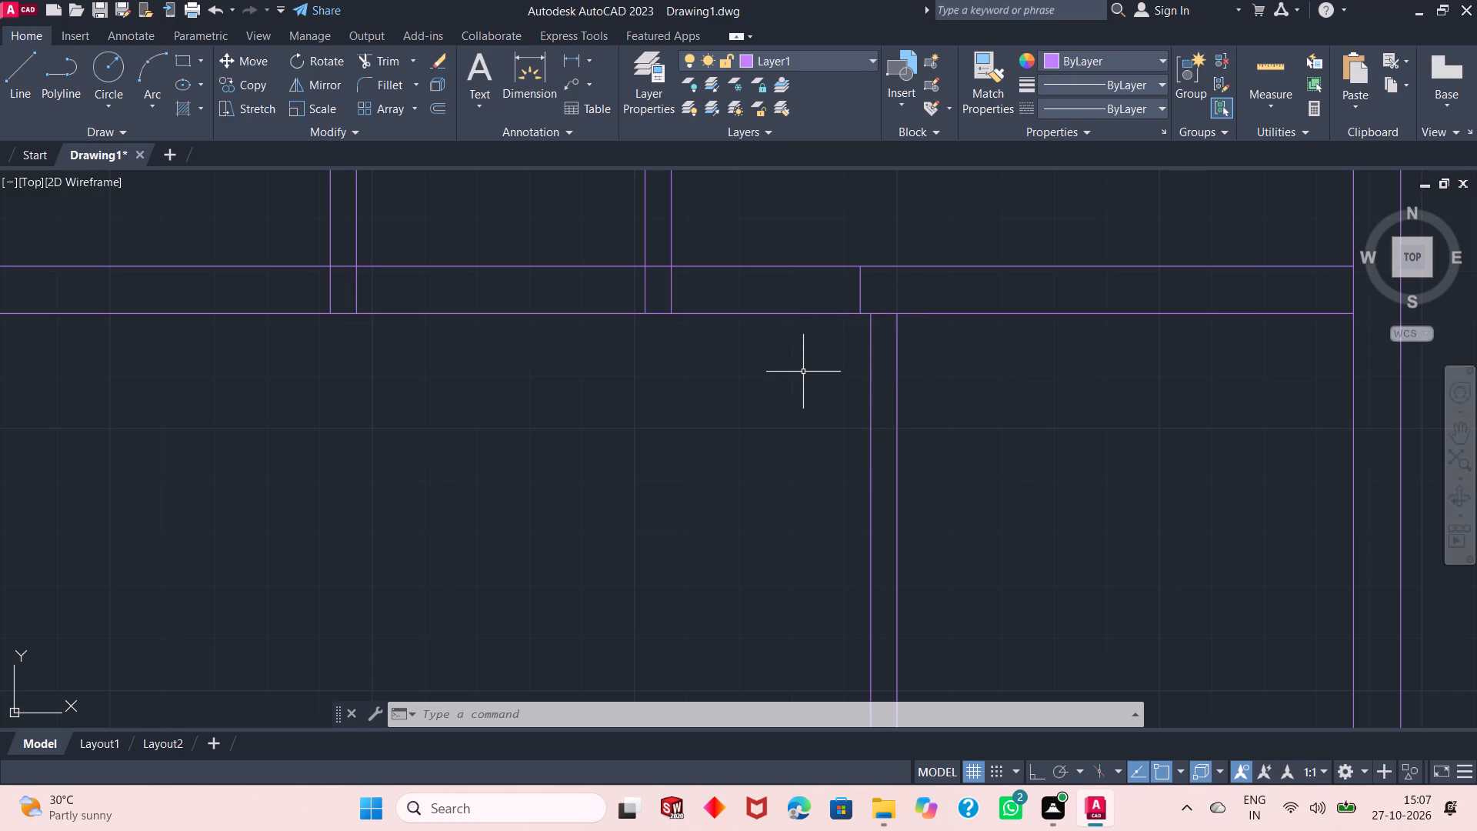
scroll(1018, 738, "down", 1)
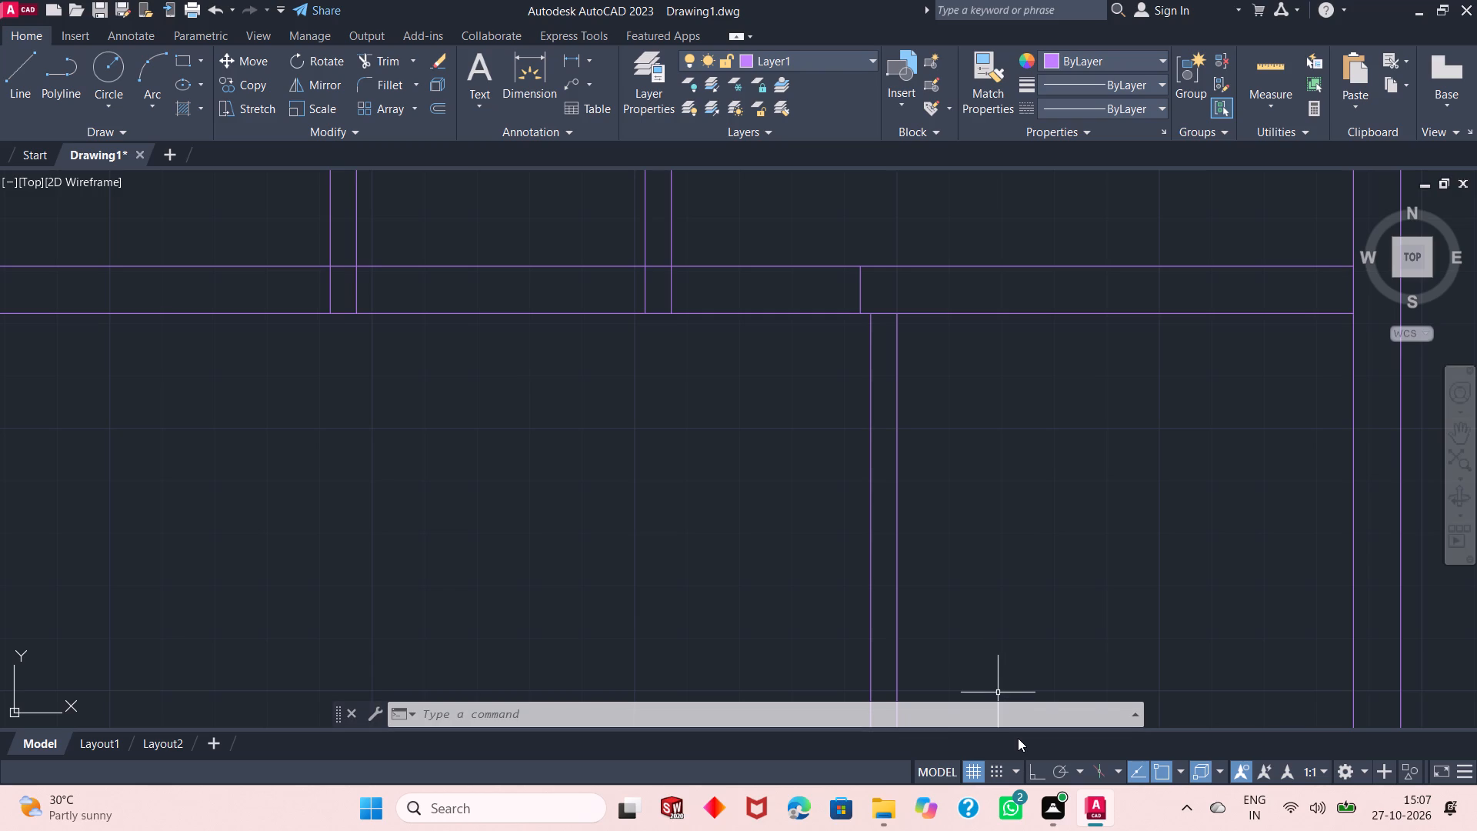
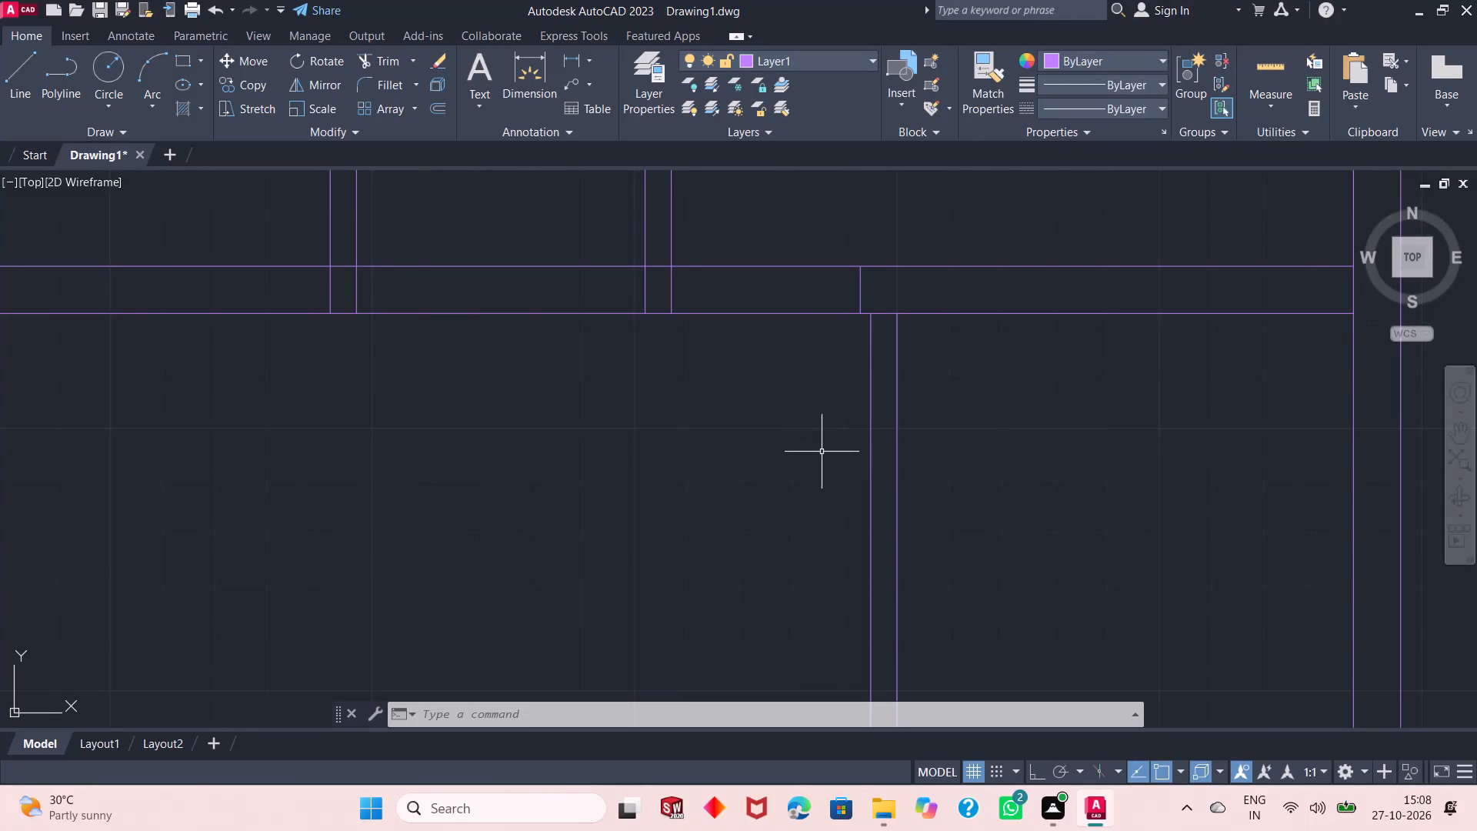
Measure the planned door opening in the 9" horizontal wall, between the 5" wall and the short jamb line.
scroll(822, 451, "down", 2, "ctrl")
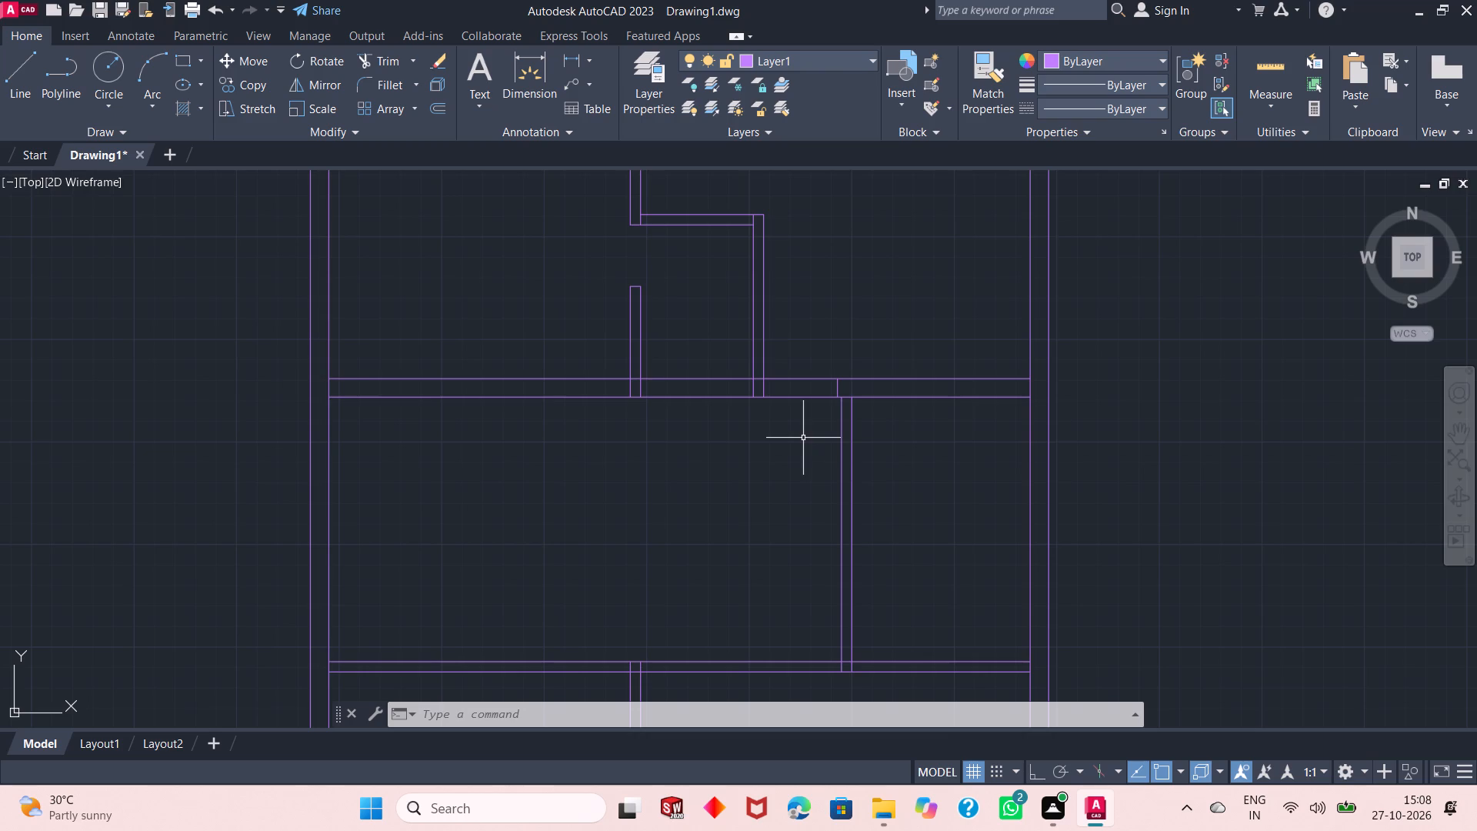
scroll(797, 389, "up", 2, "ctrl")
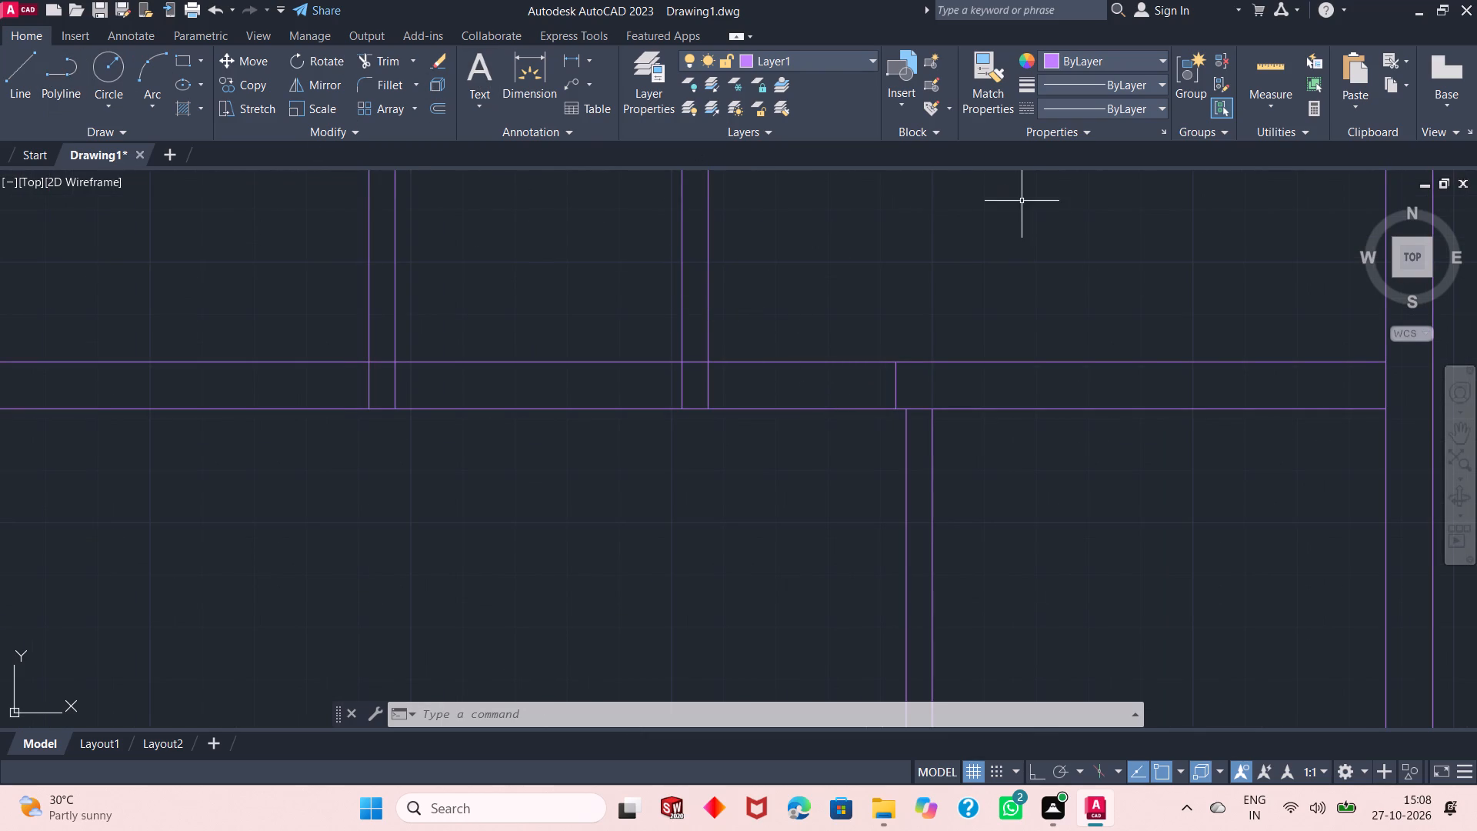
left_click(1272, 62)
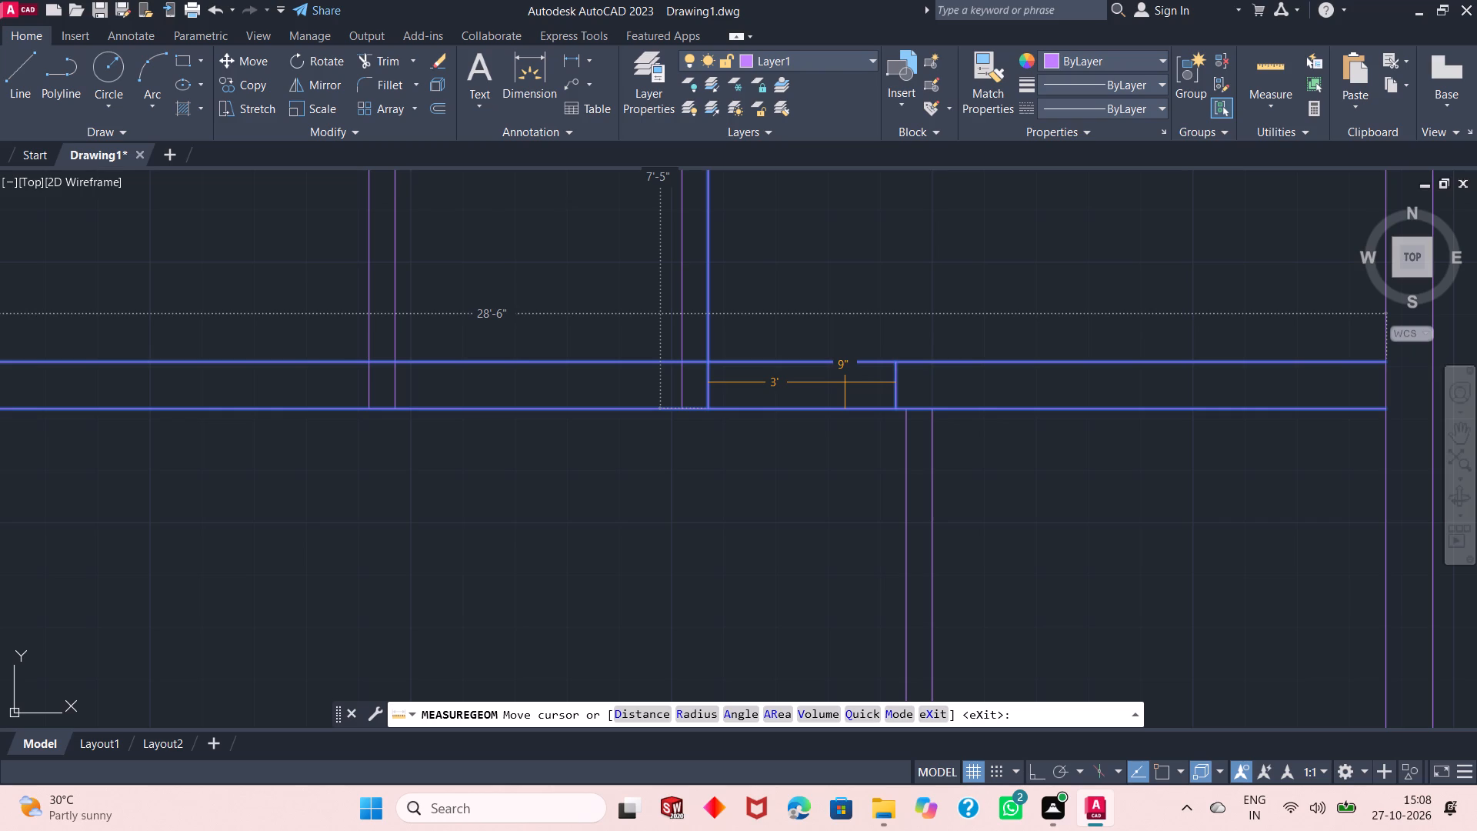
key("Escape")
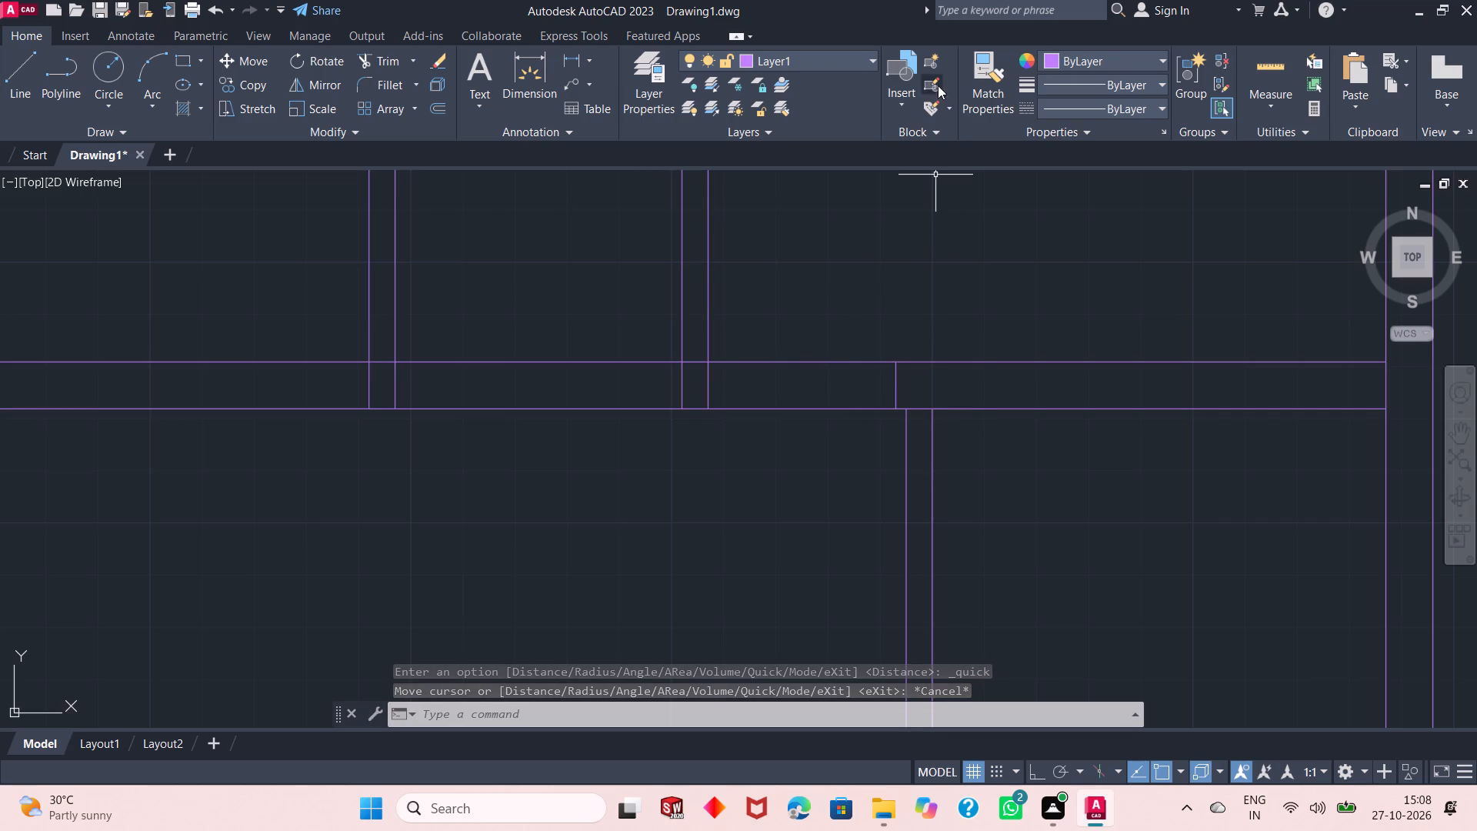
Trim both lines of the 9" horizontal wall between the 5" wall and the jamb line to open the doorway.
left_click(383, 55)
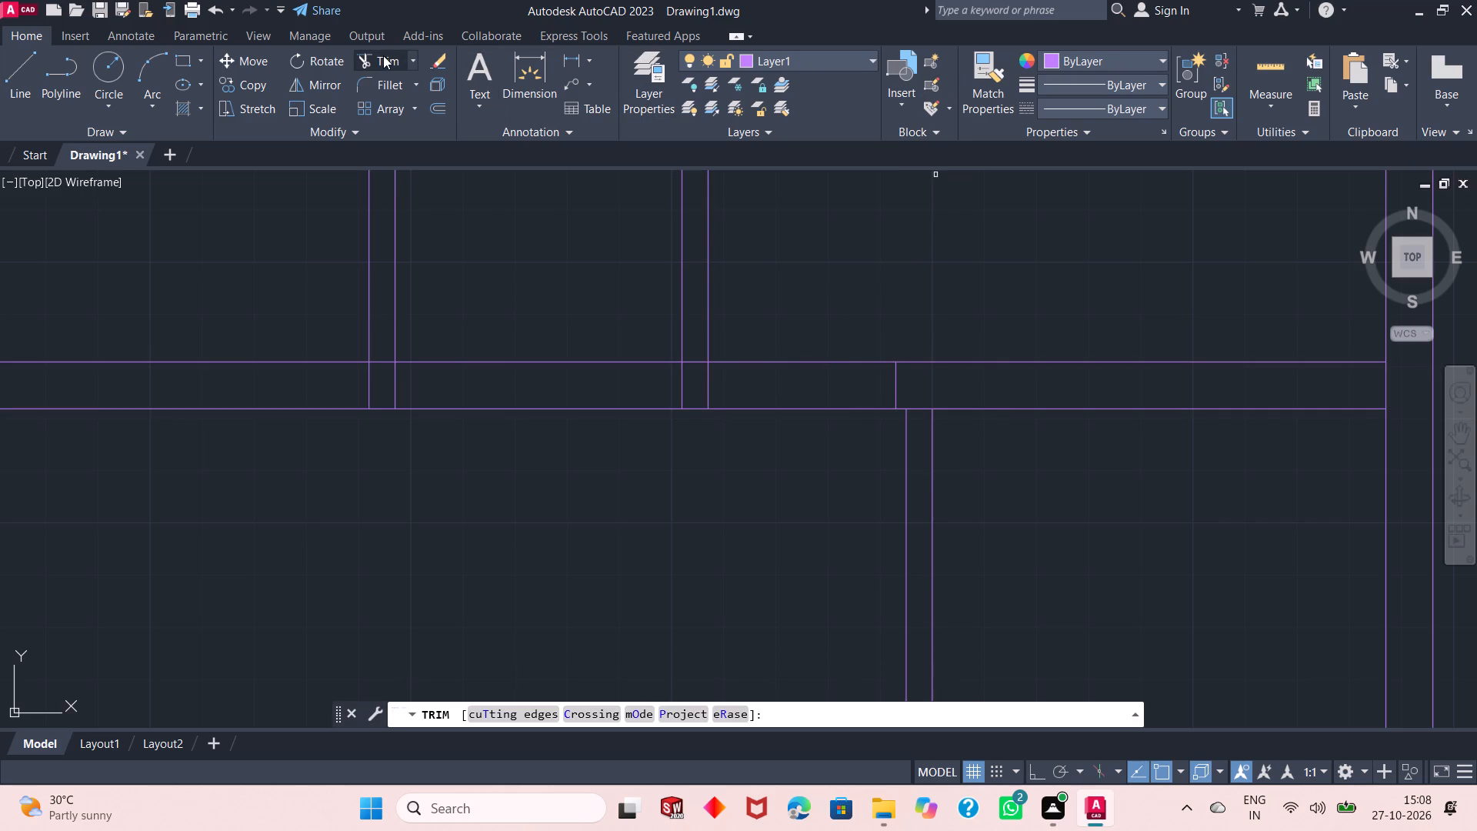
left_click(763, 292)
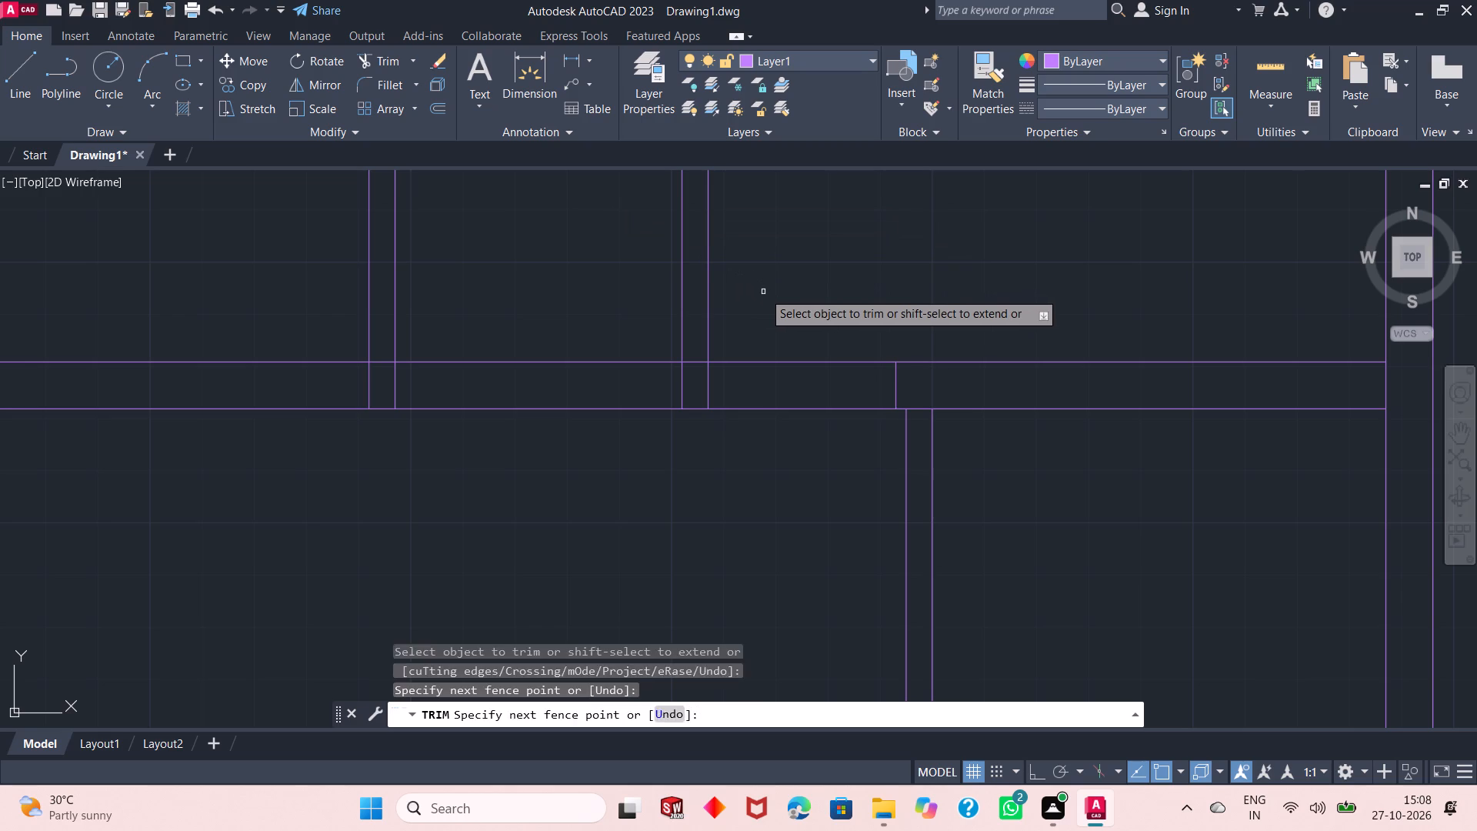
left_click(780, 436)
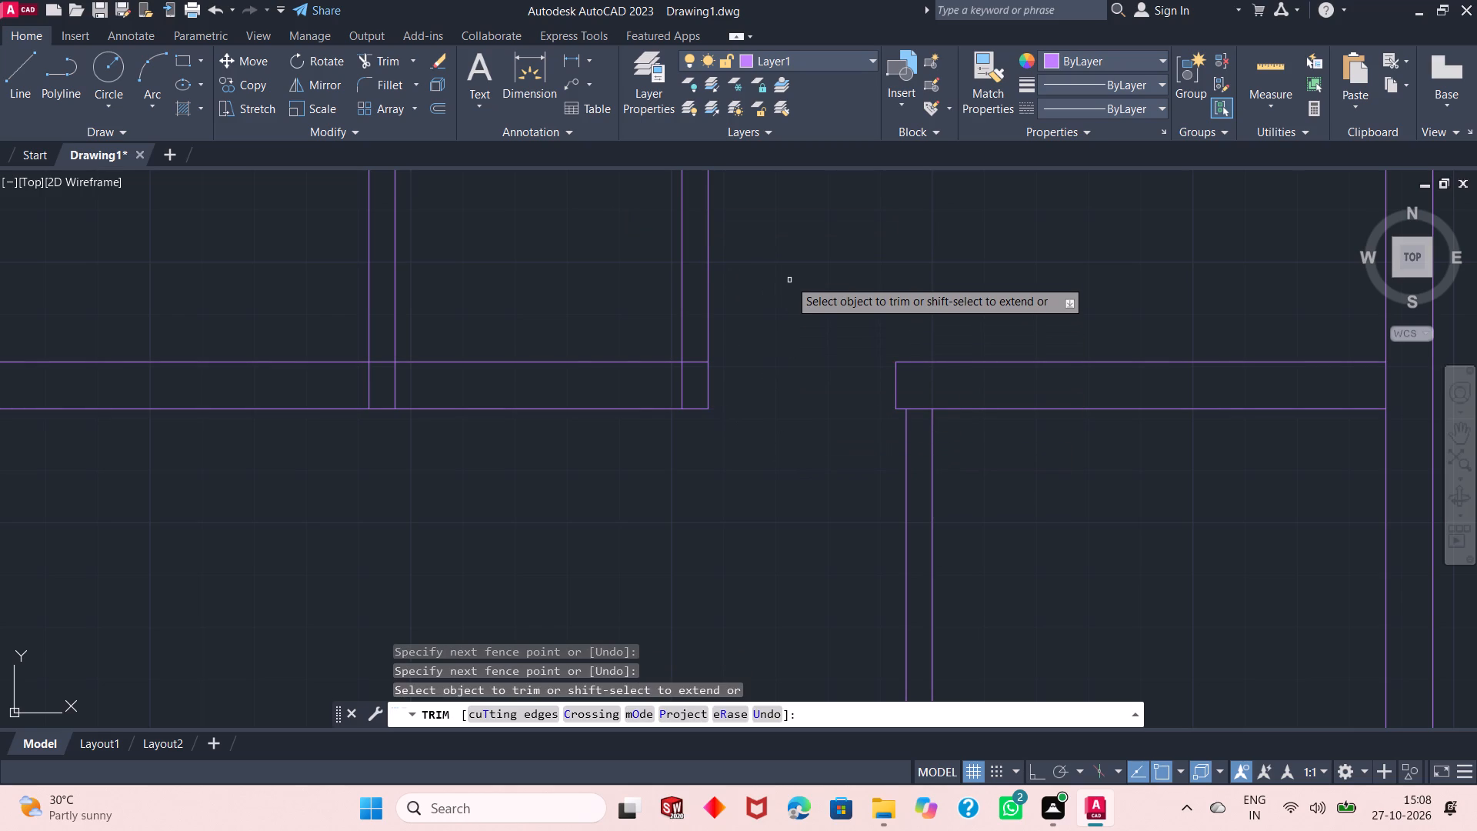
right_click(789, 279)
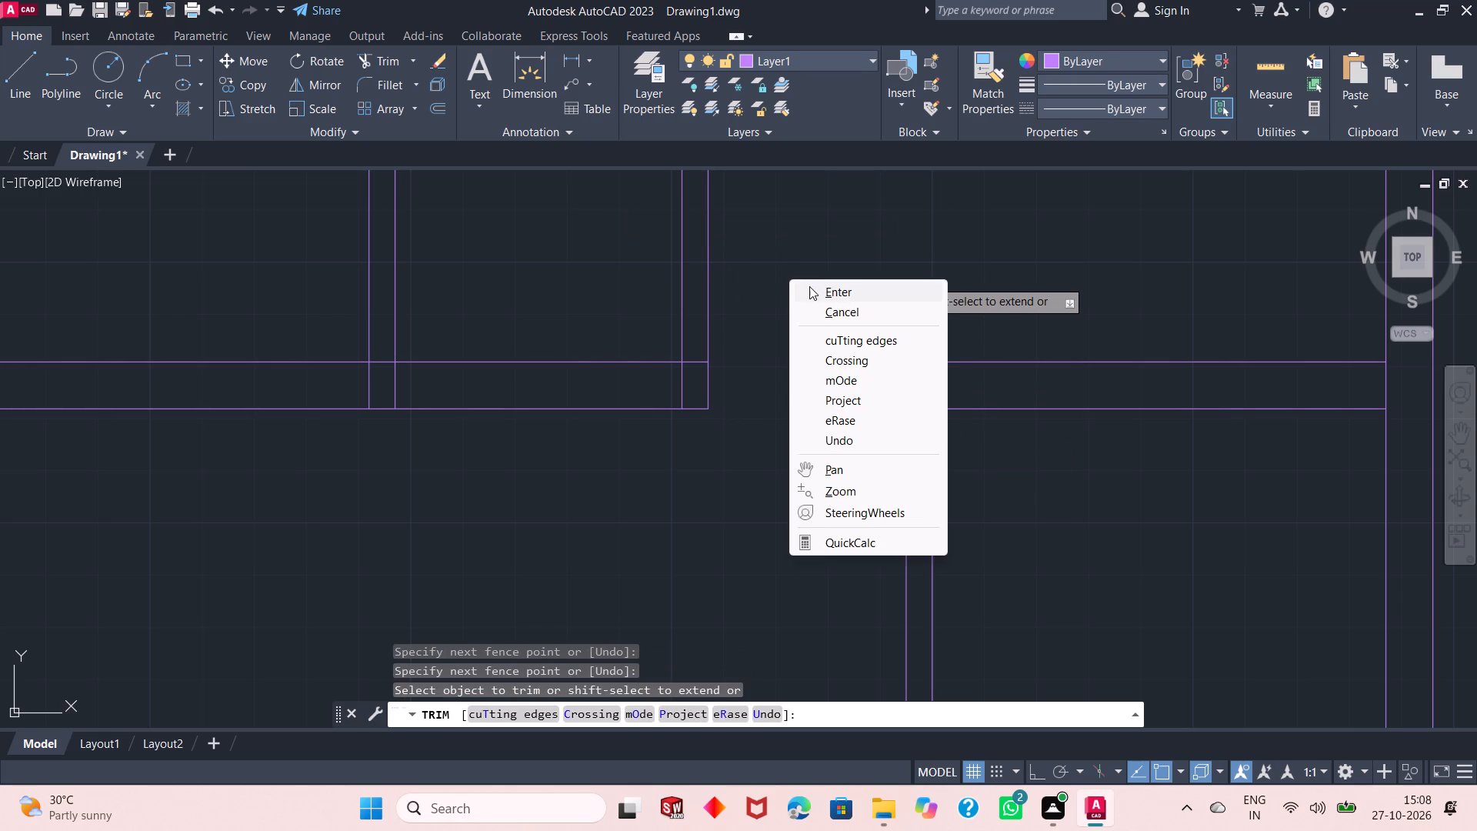
left_click(809, 286)
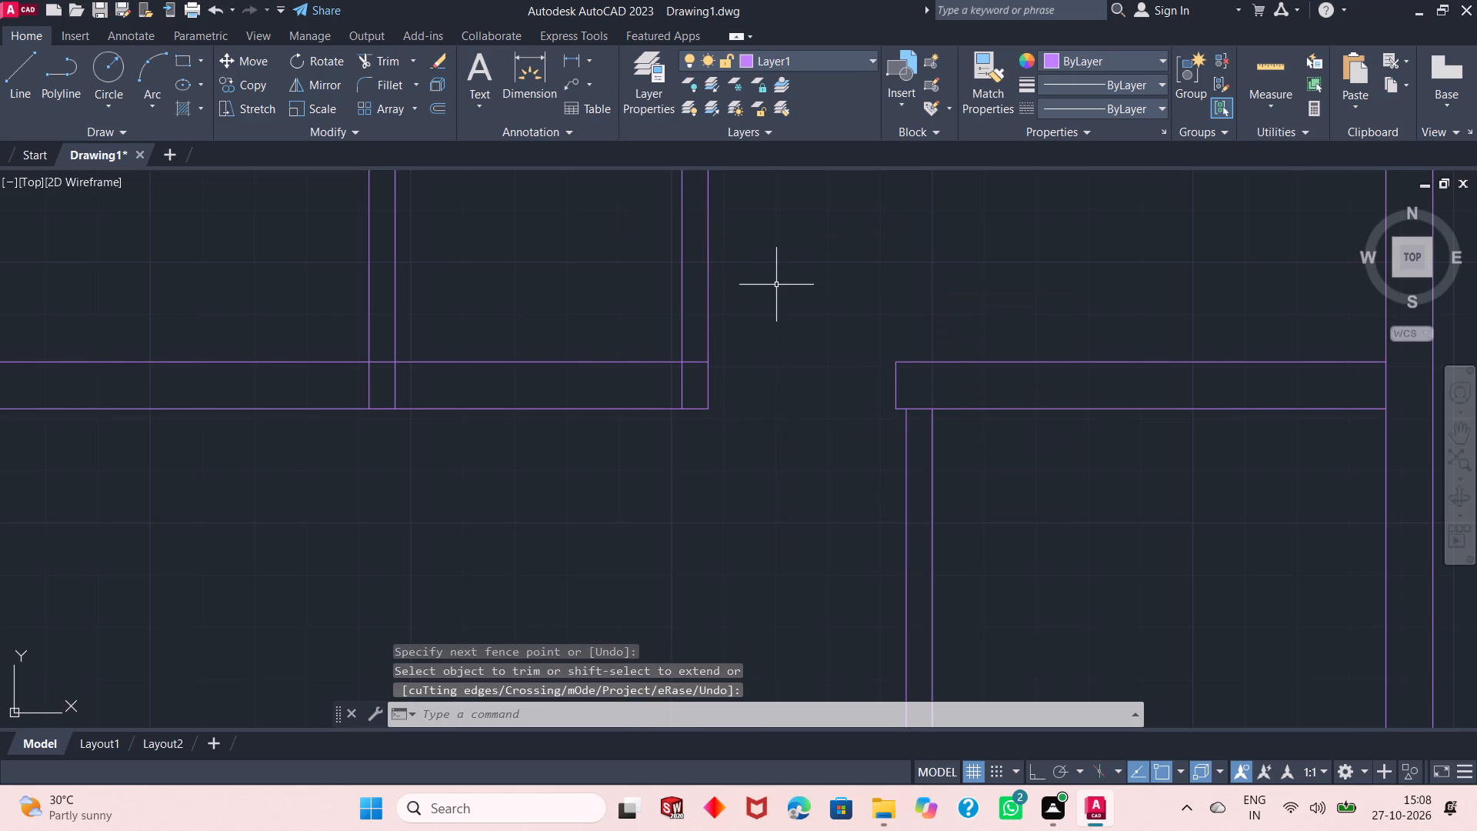
Offset the upper line of the lower horizontal wall upward by 3' to mark a door opening.
scroll(776, 285, "up", 1, "ctrl")
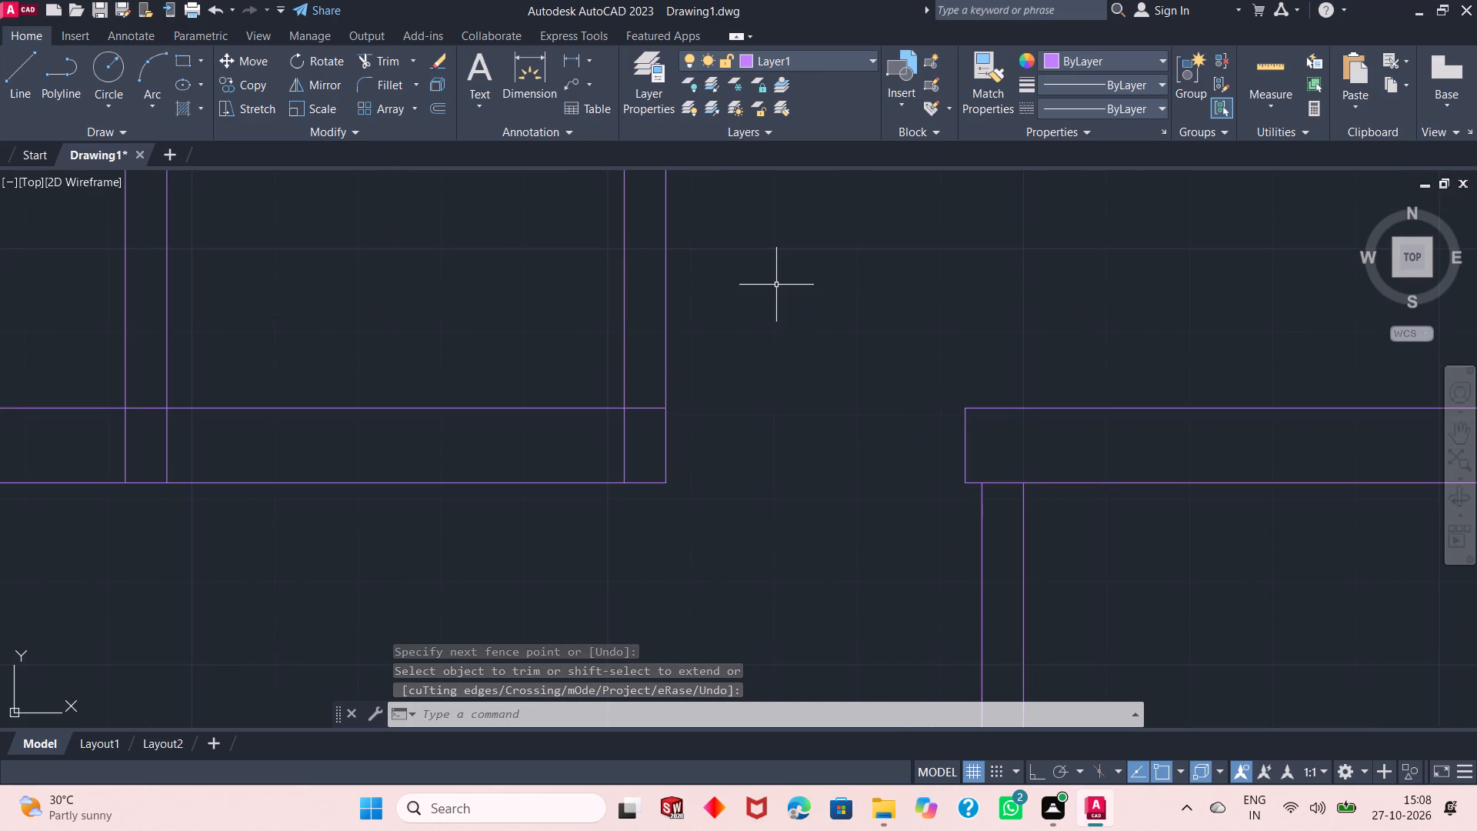
scroll(776, 285, "down", 3, "ctrl")
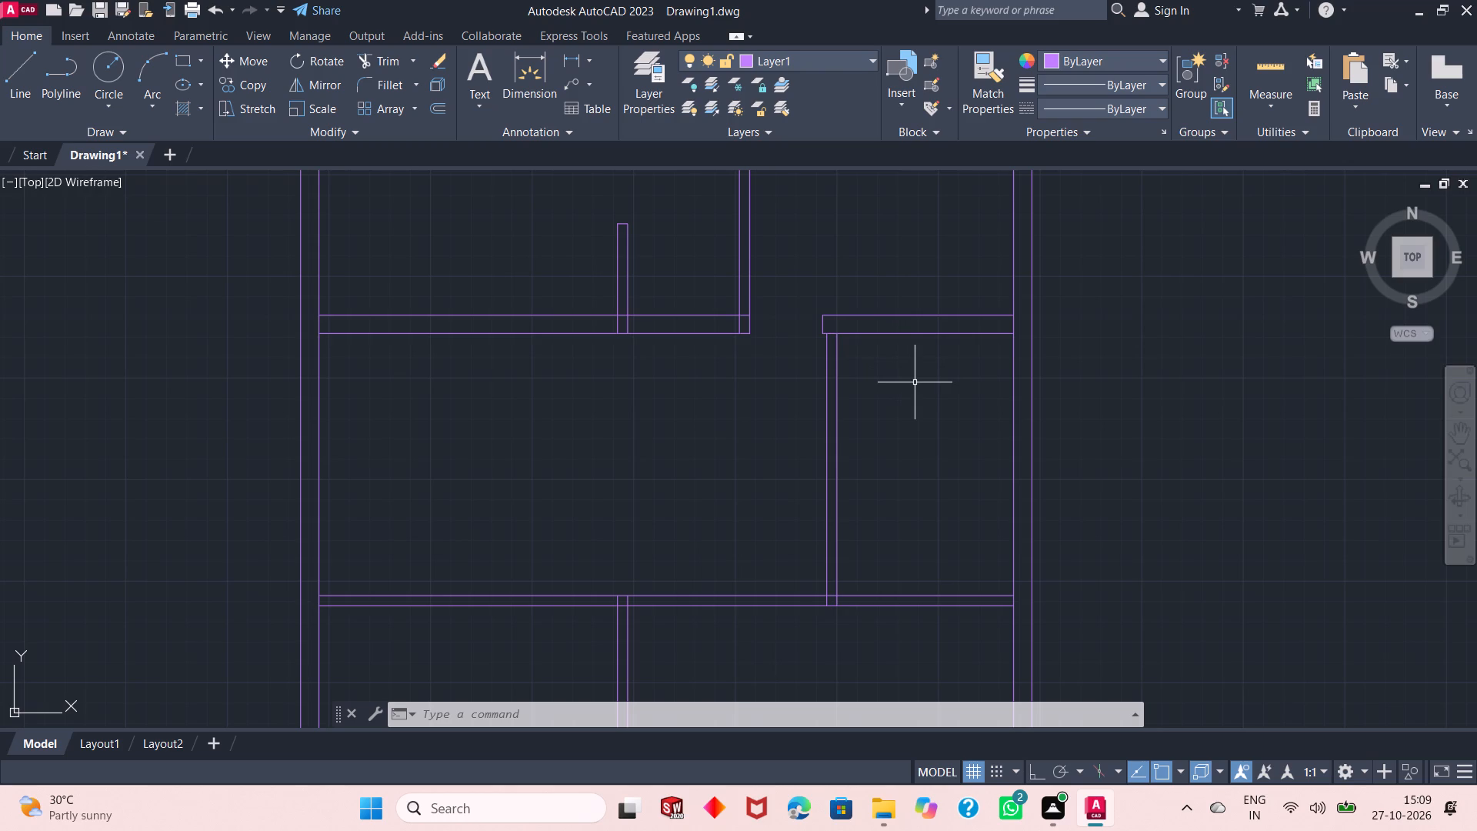
left_click(441, 114)
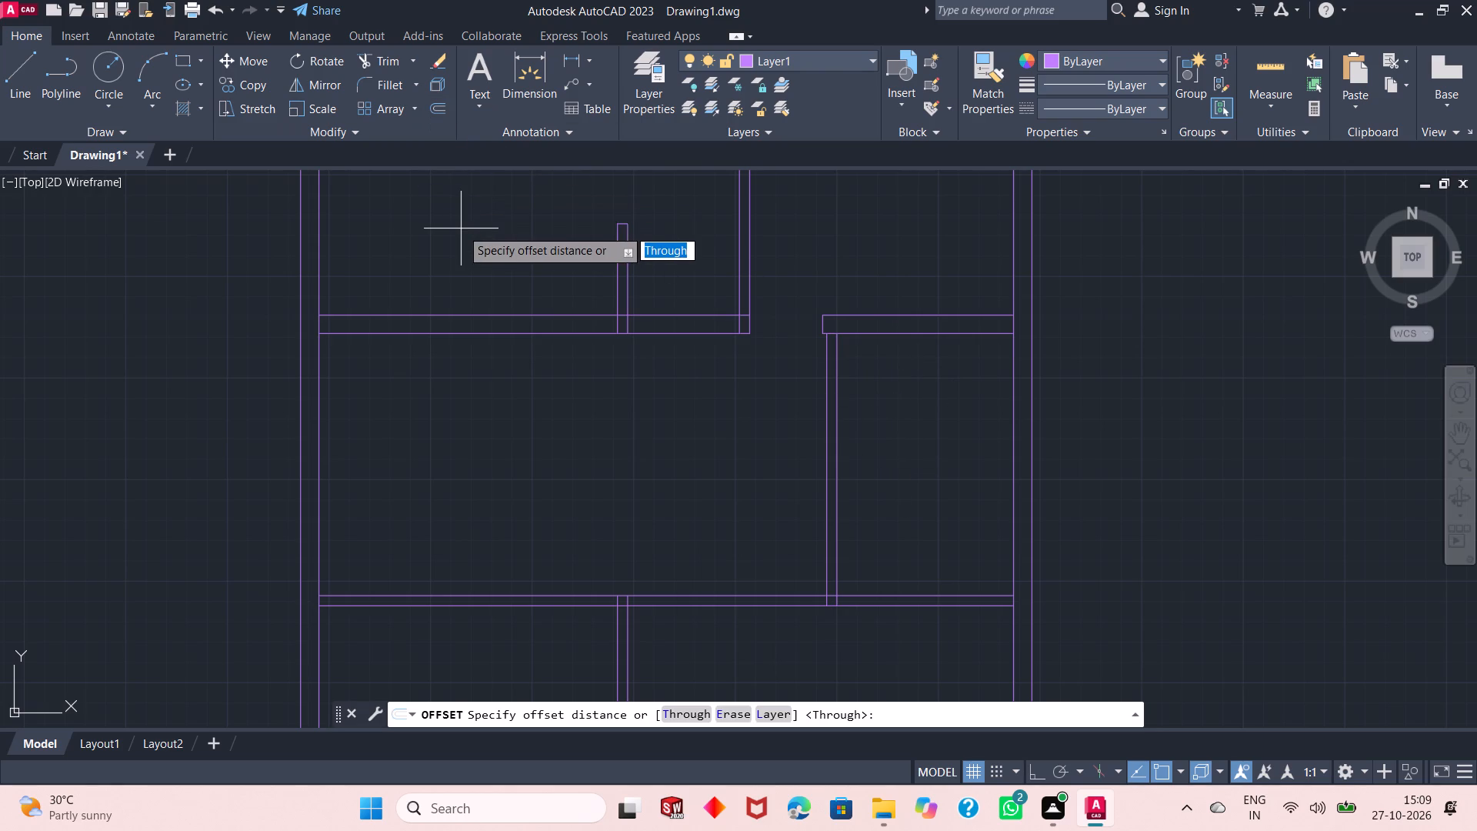
right_click(461, 229)
left_click(488, 244)
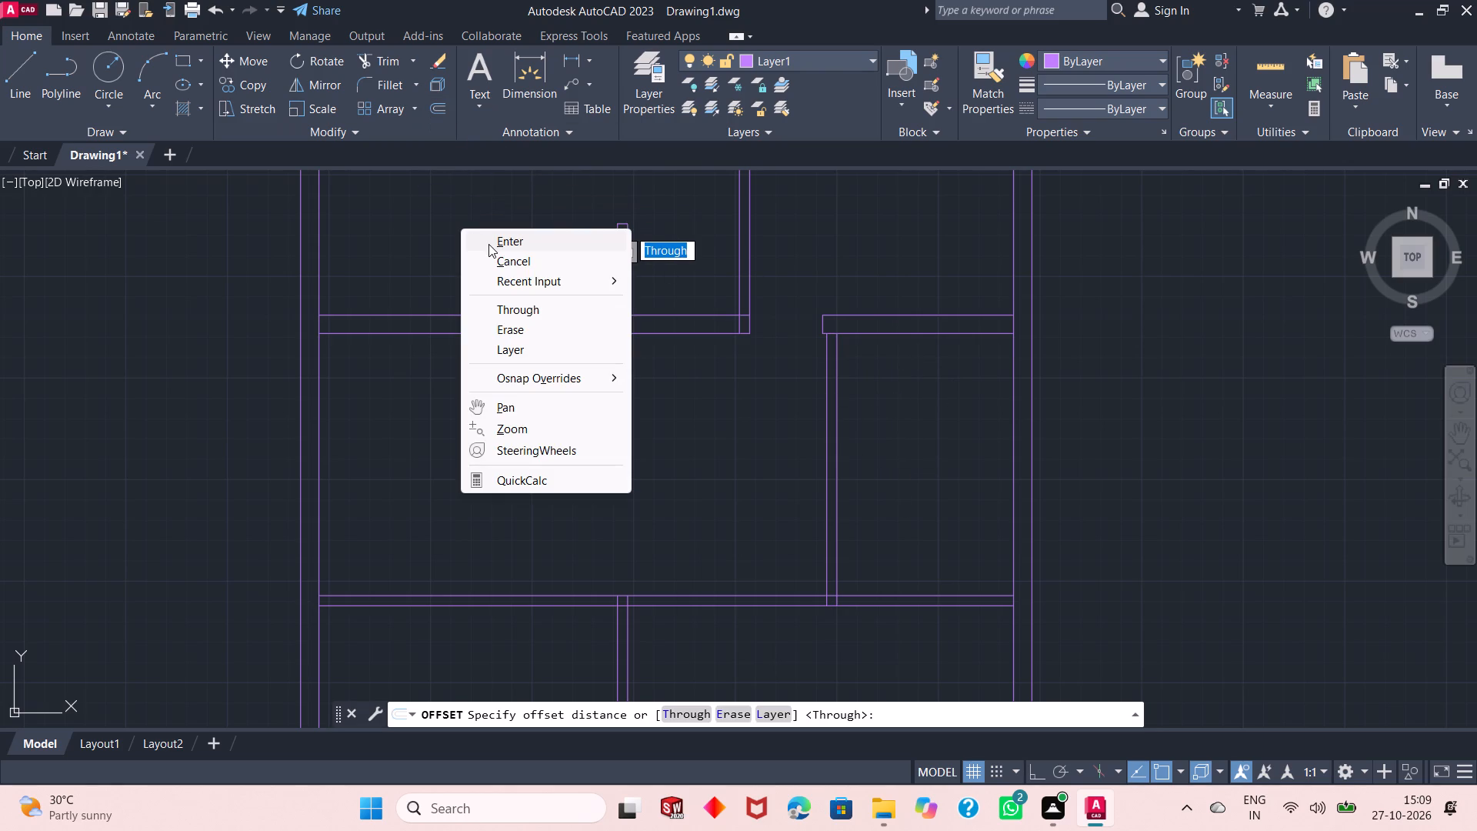
left_click(862, 596)
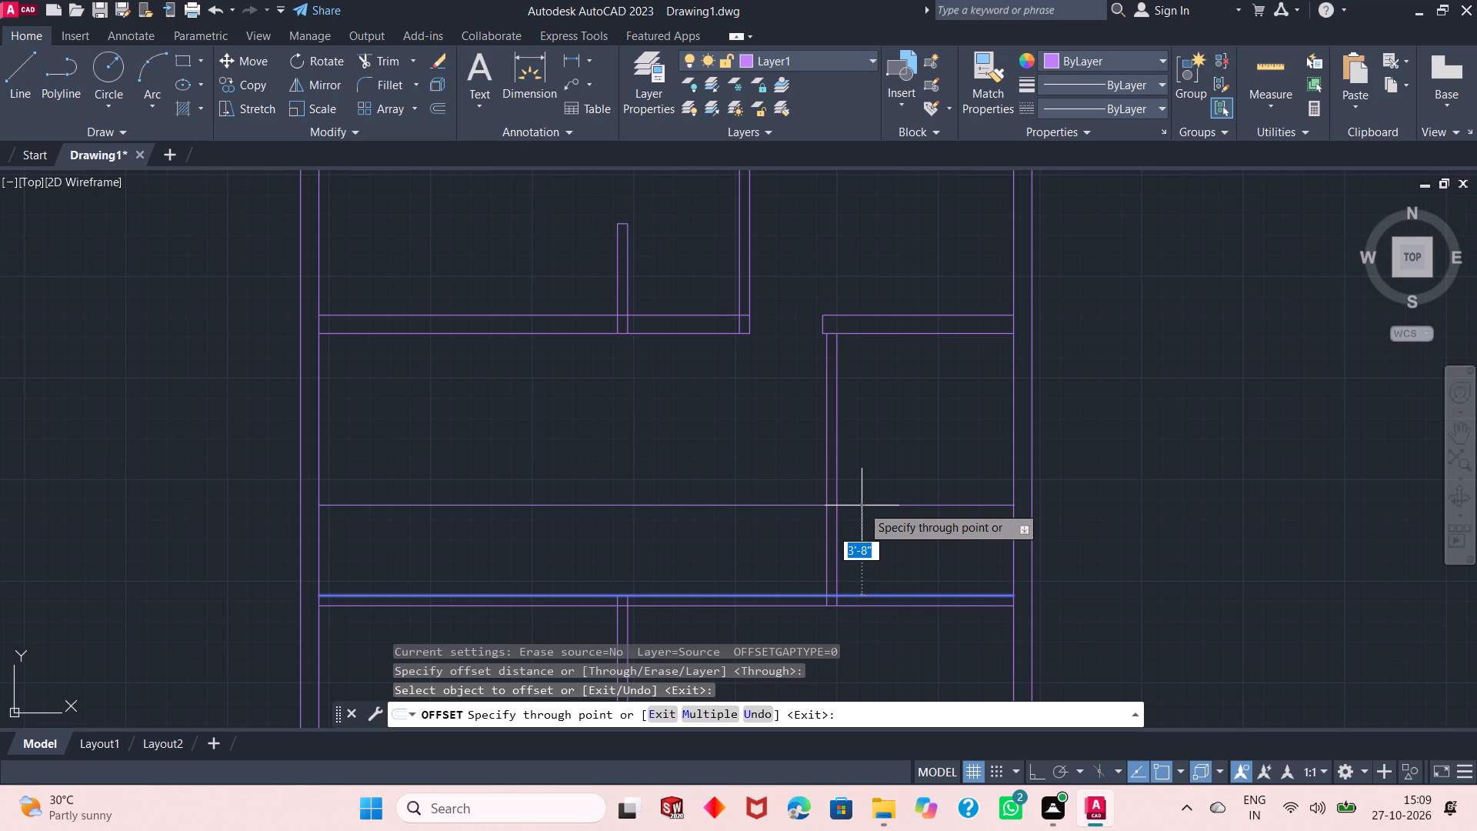
key("3")
key("apostrophe")
key("Return")
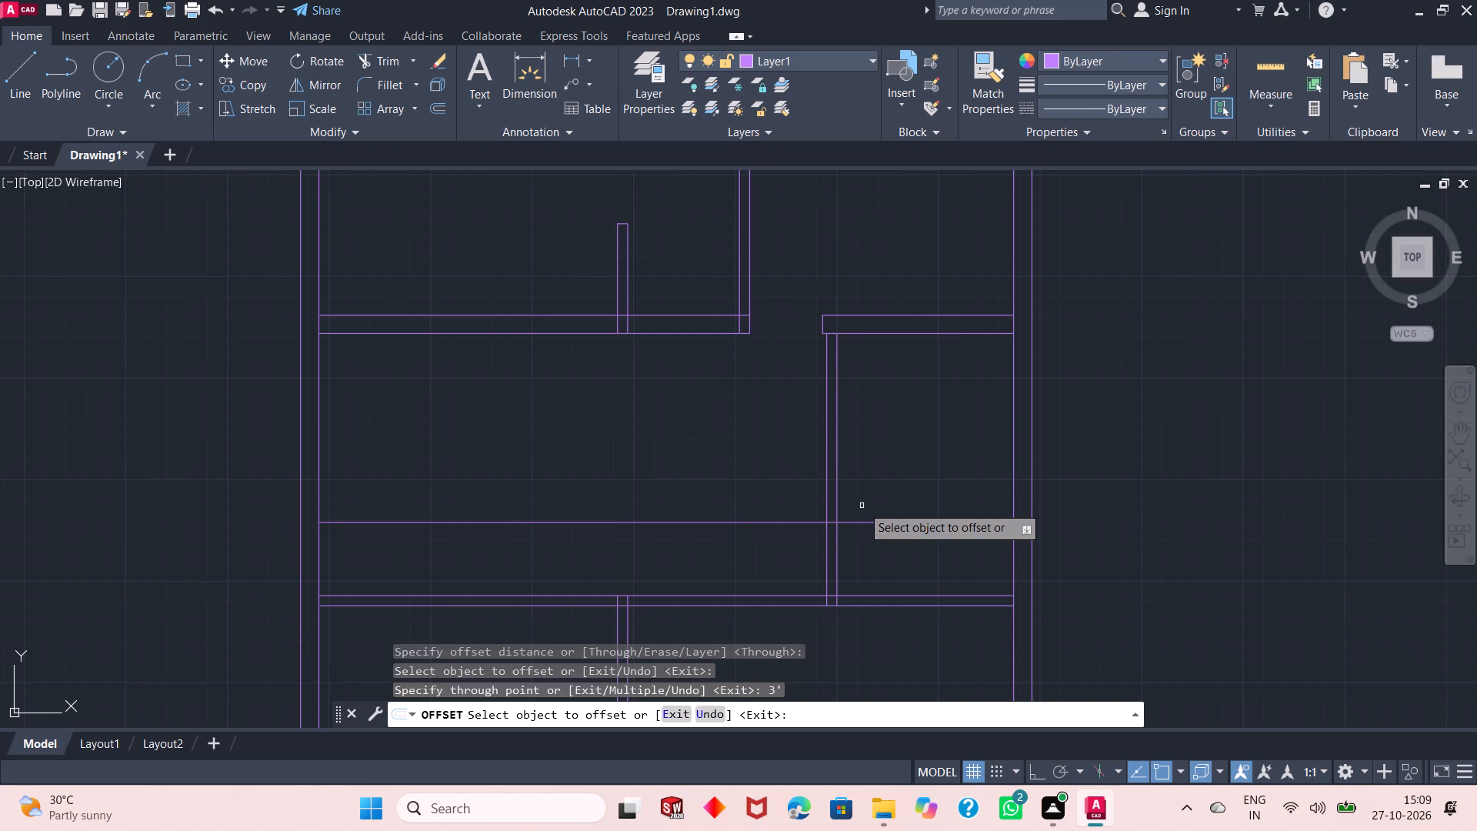
right_click(886, 405)
left_click(912, 419)
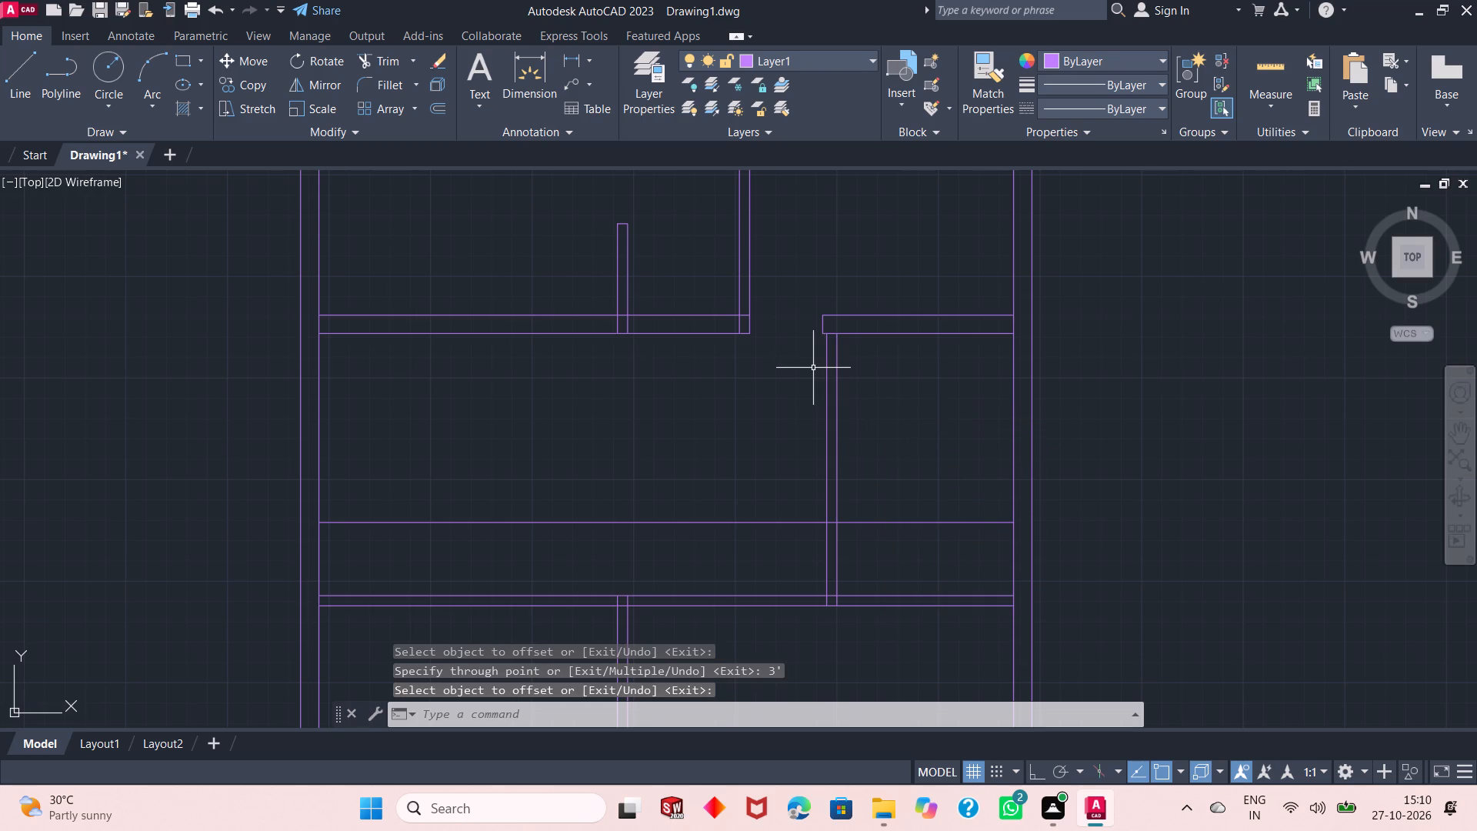
Trim the offset line to a jamb within the short vertical wall and cut that wall's lines below it to open the 3' doorway.
left_click(389, 64)
left_click(530, 505)
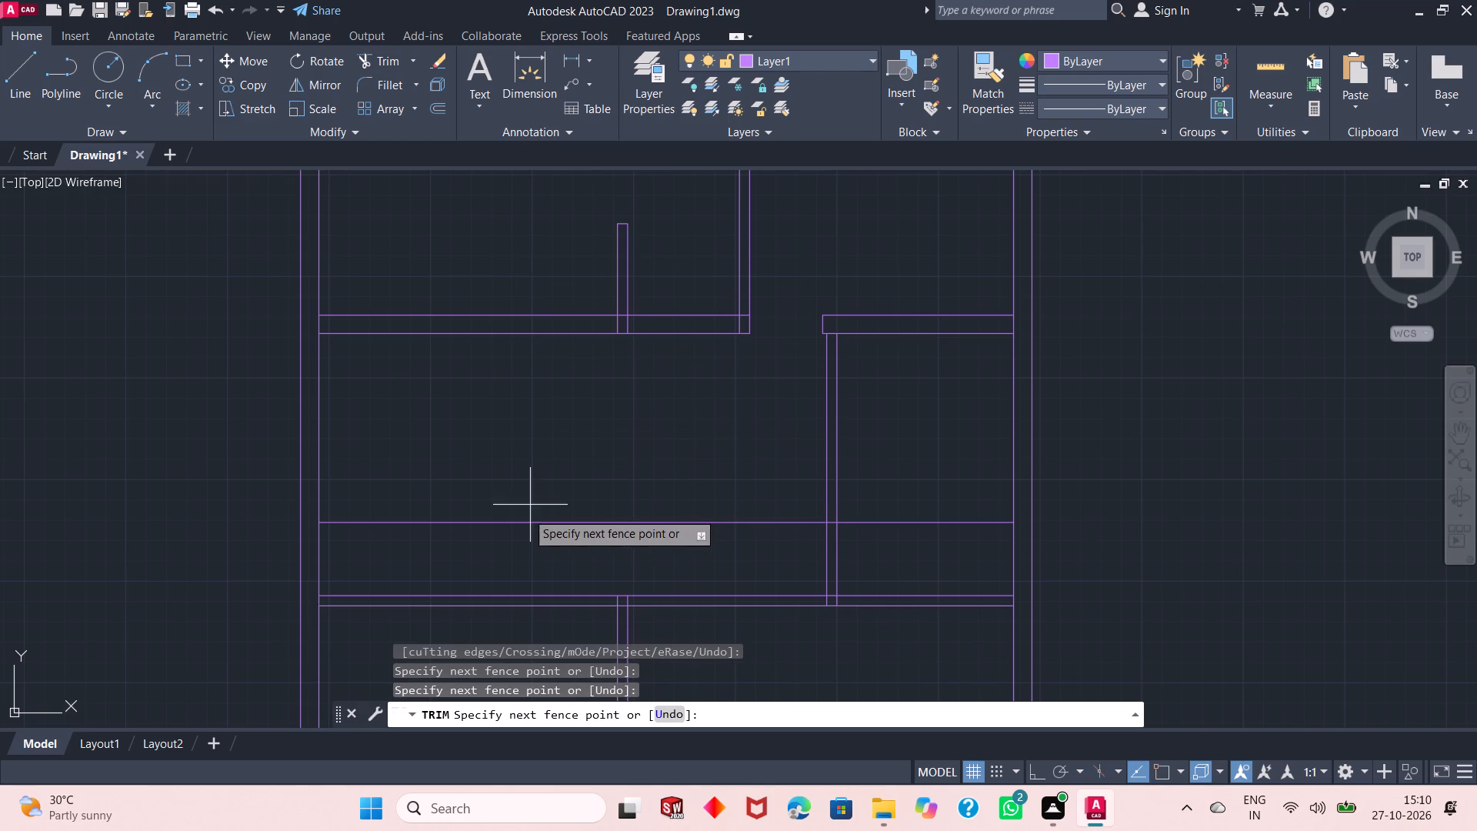
left_click(509, 536)
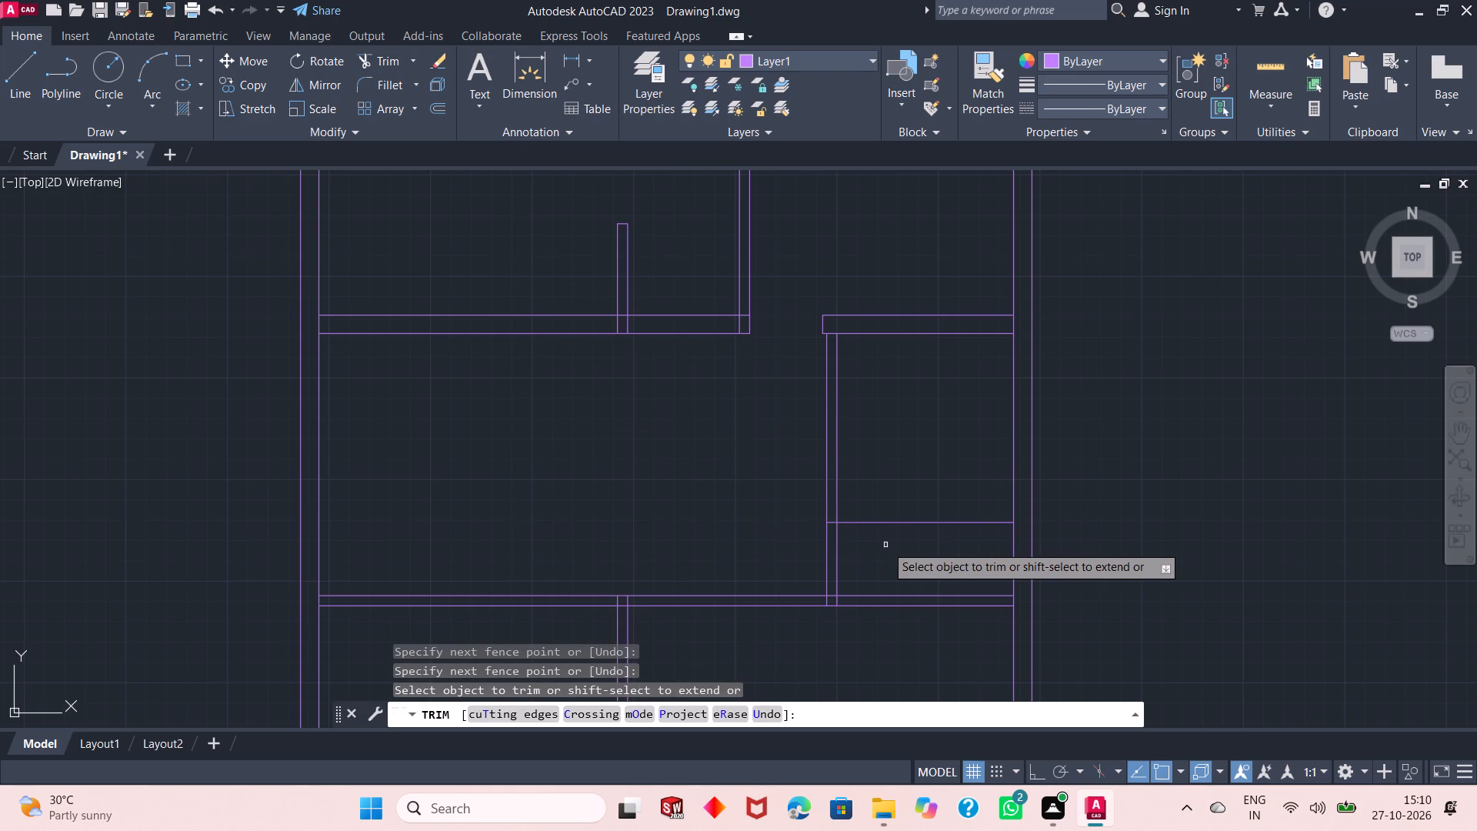
left_click_drag(885, 545, 889, 495)
left_click(889, 495)
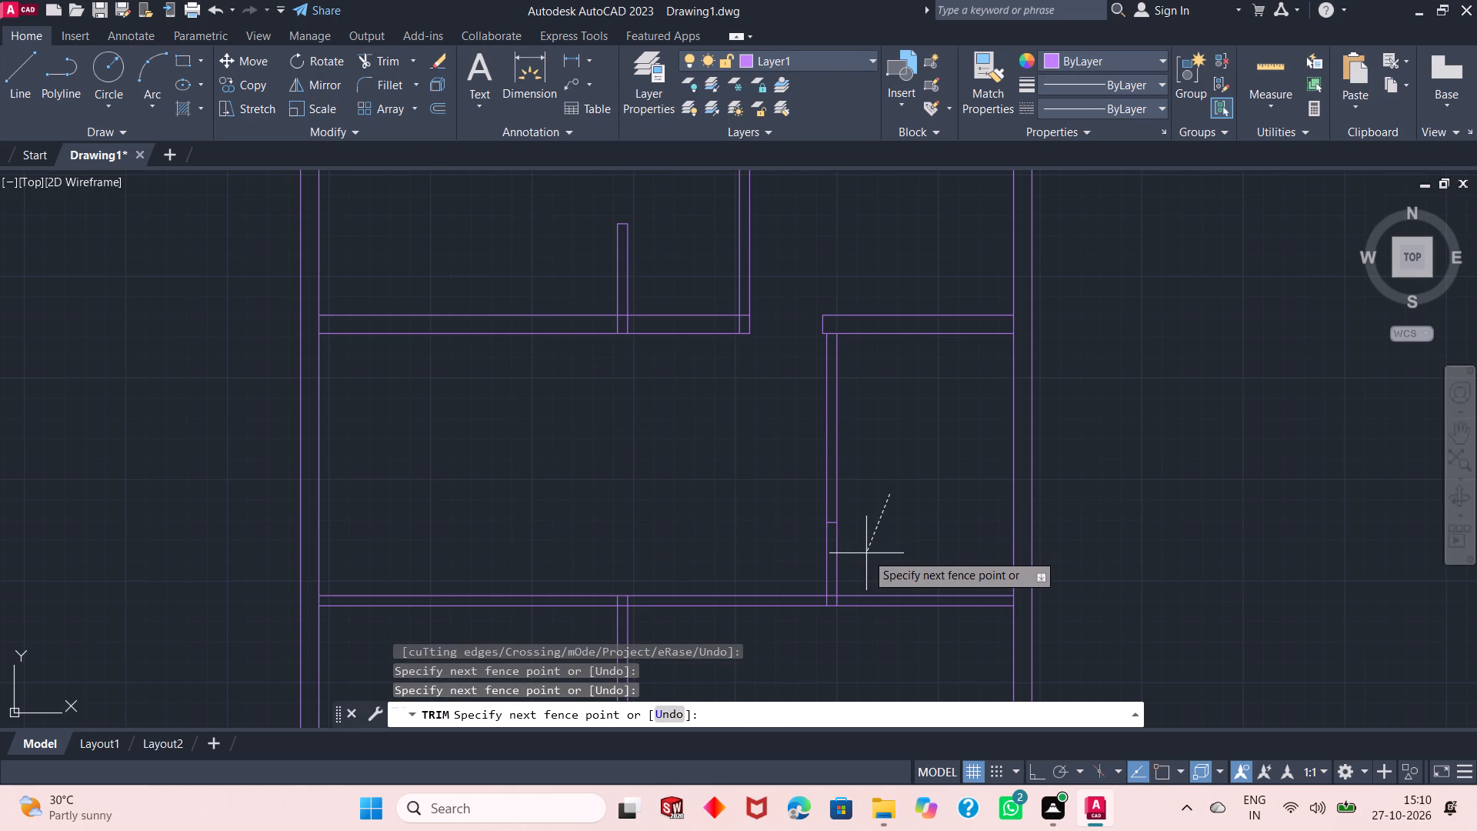
left_click(797, 552)
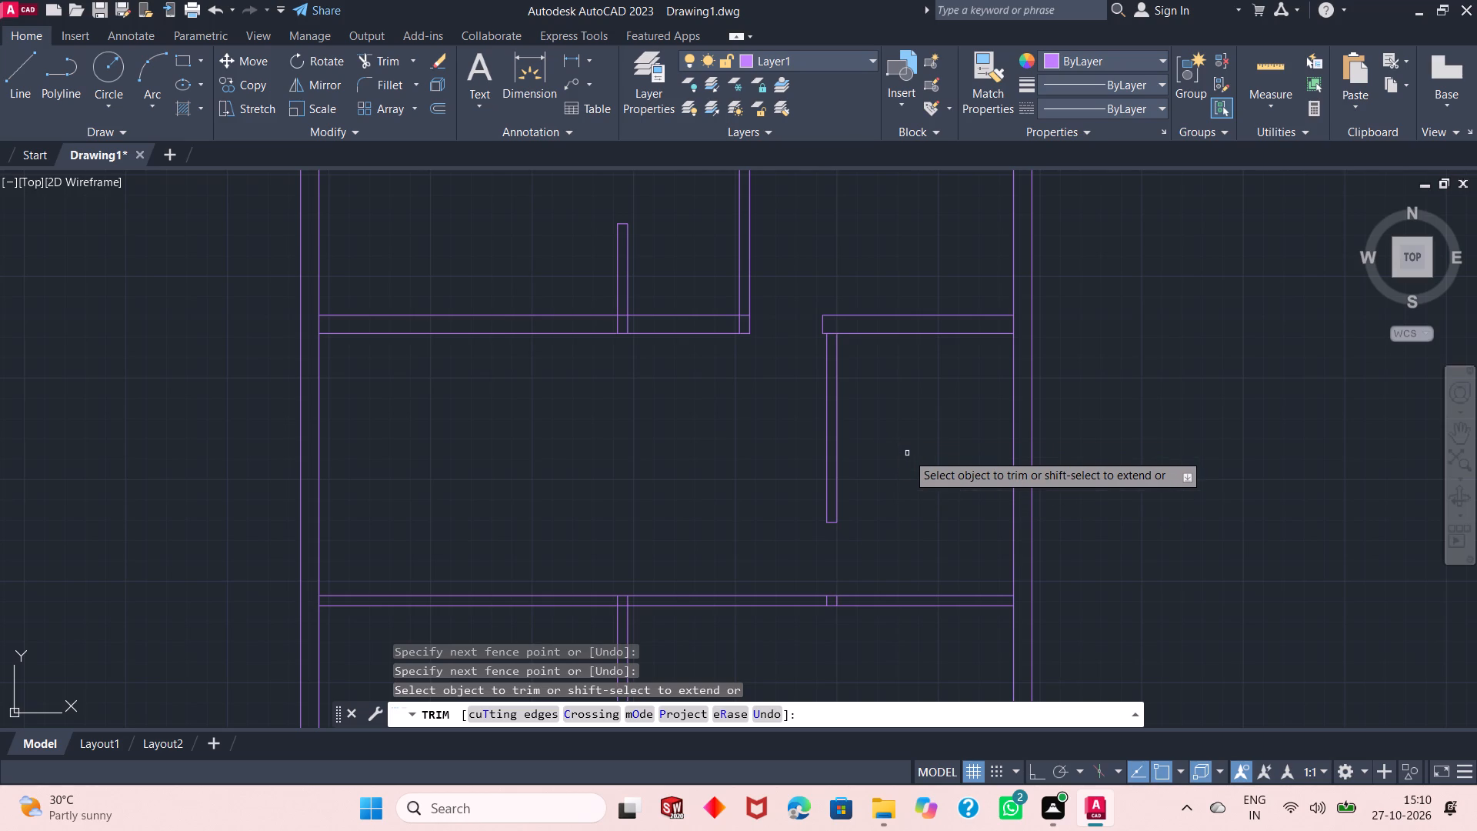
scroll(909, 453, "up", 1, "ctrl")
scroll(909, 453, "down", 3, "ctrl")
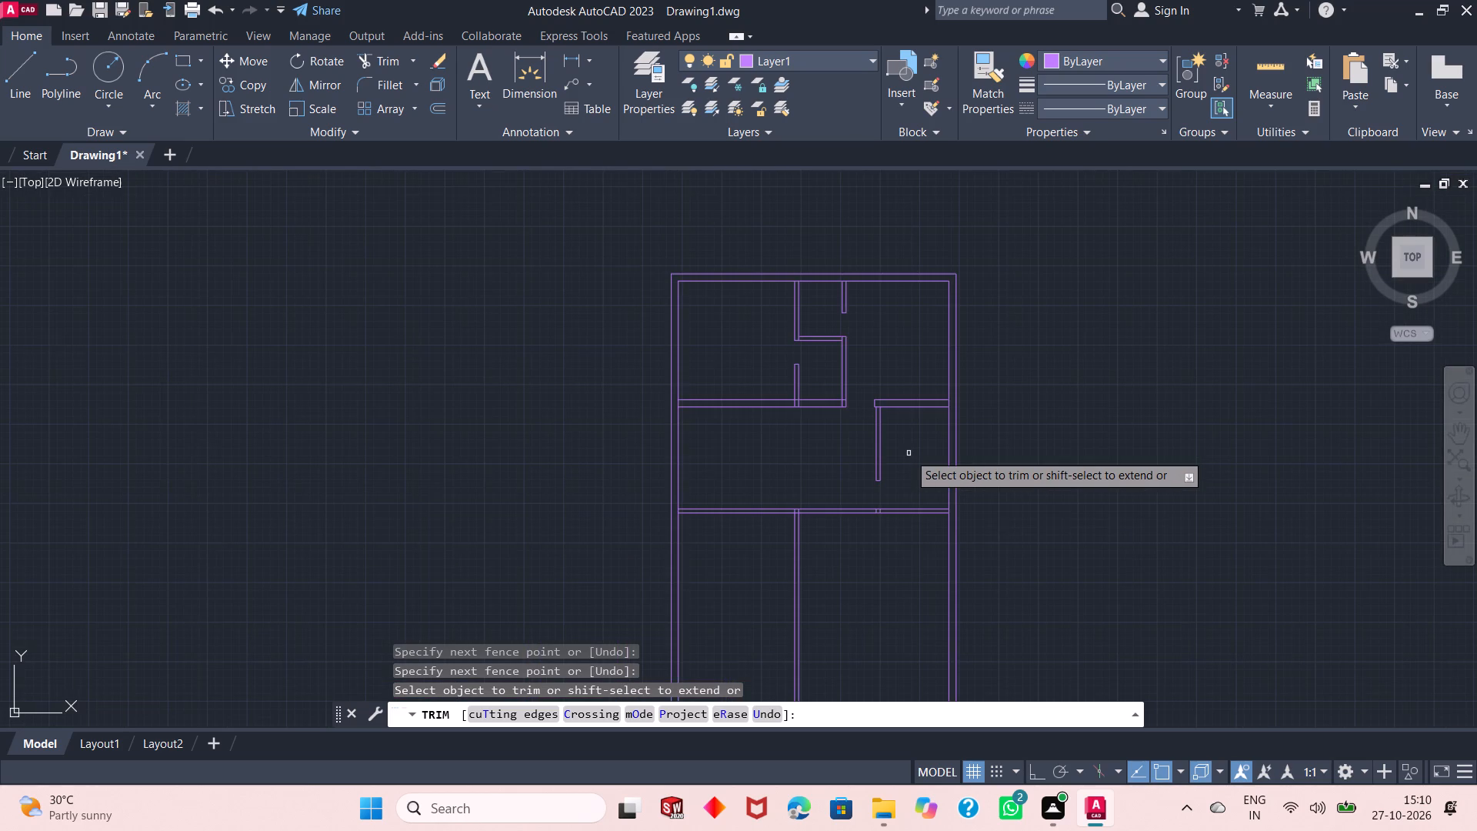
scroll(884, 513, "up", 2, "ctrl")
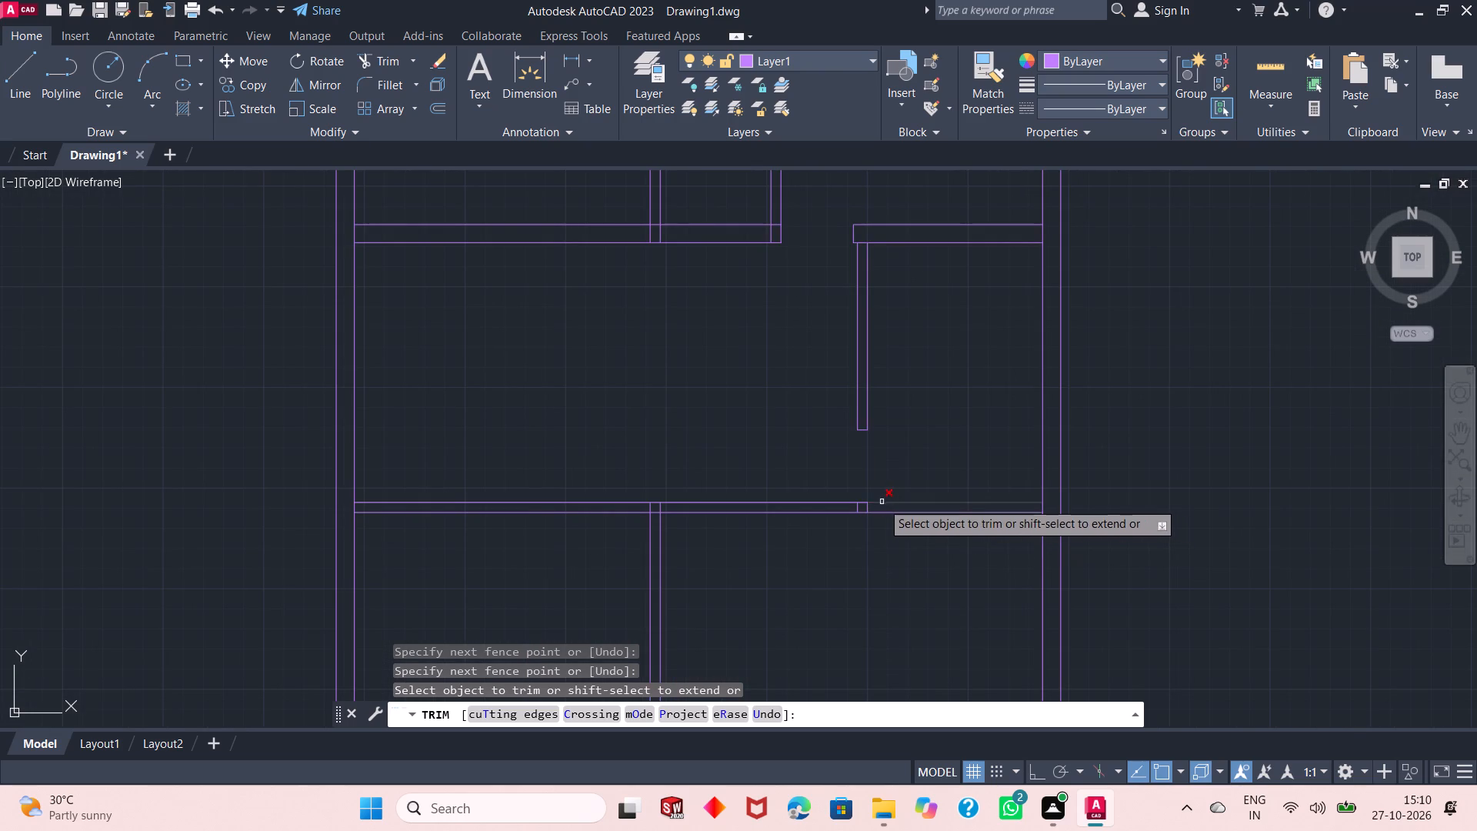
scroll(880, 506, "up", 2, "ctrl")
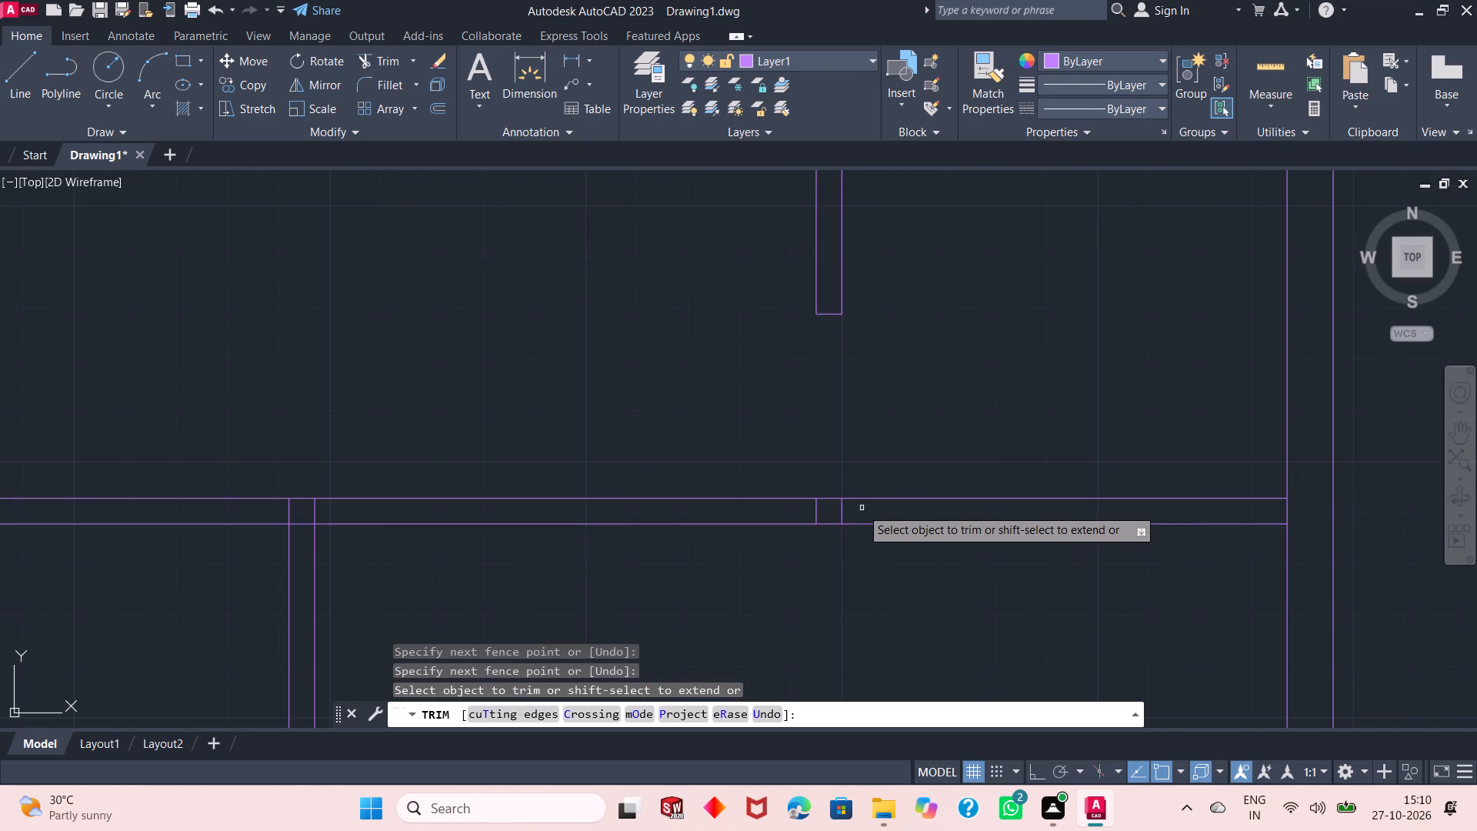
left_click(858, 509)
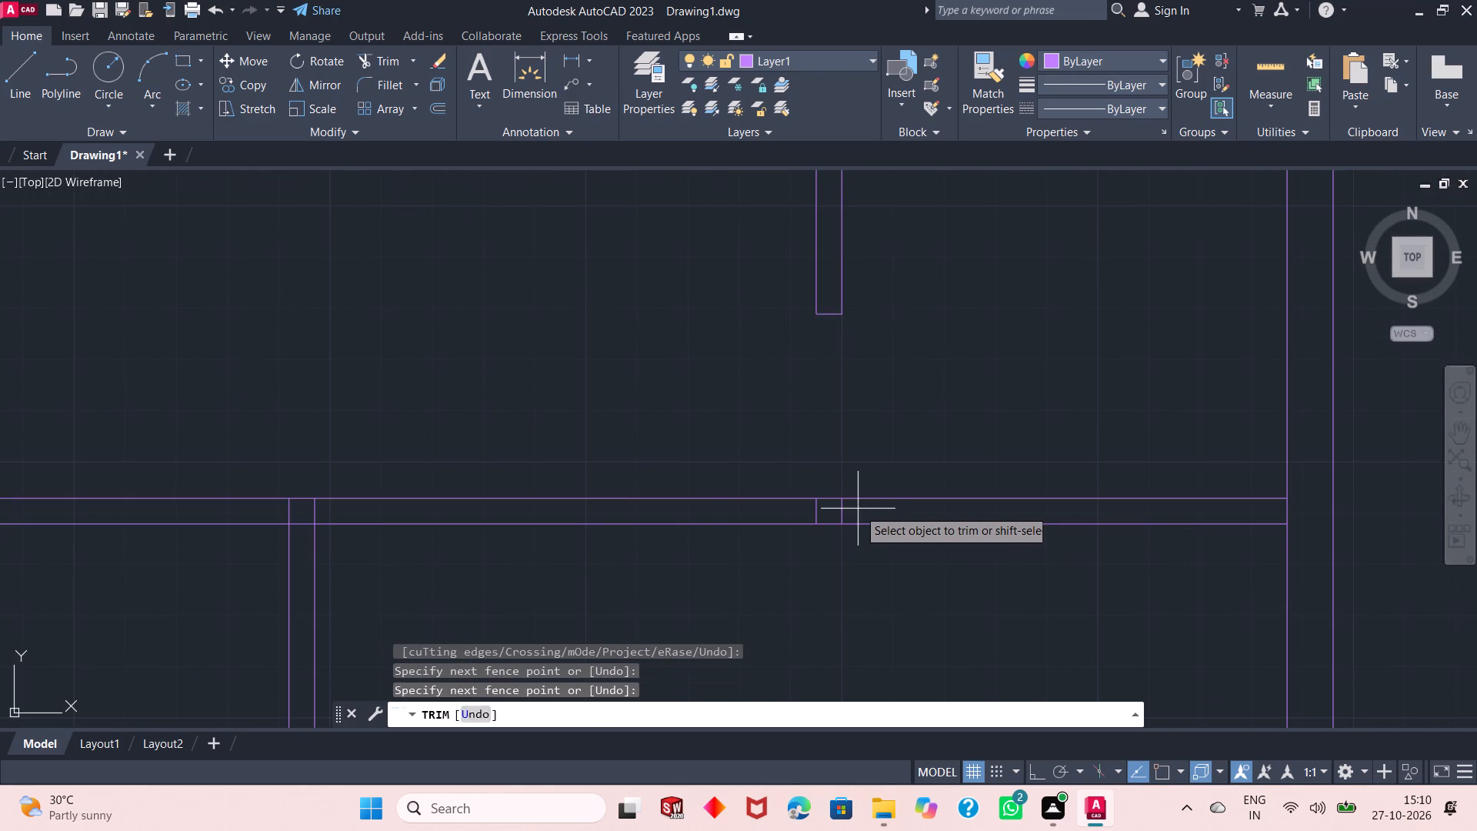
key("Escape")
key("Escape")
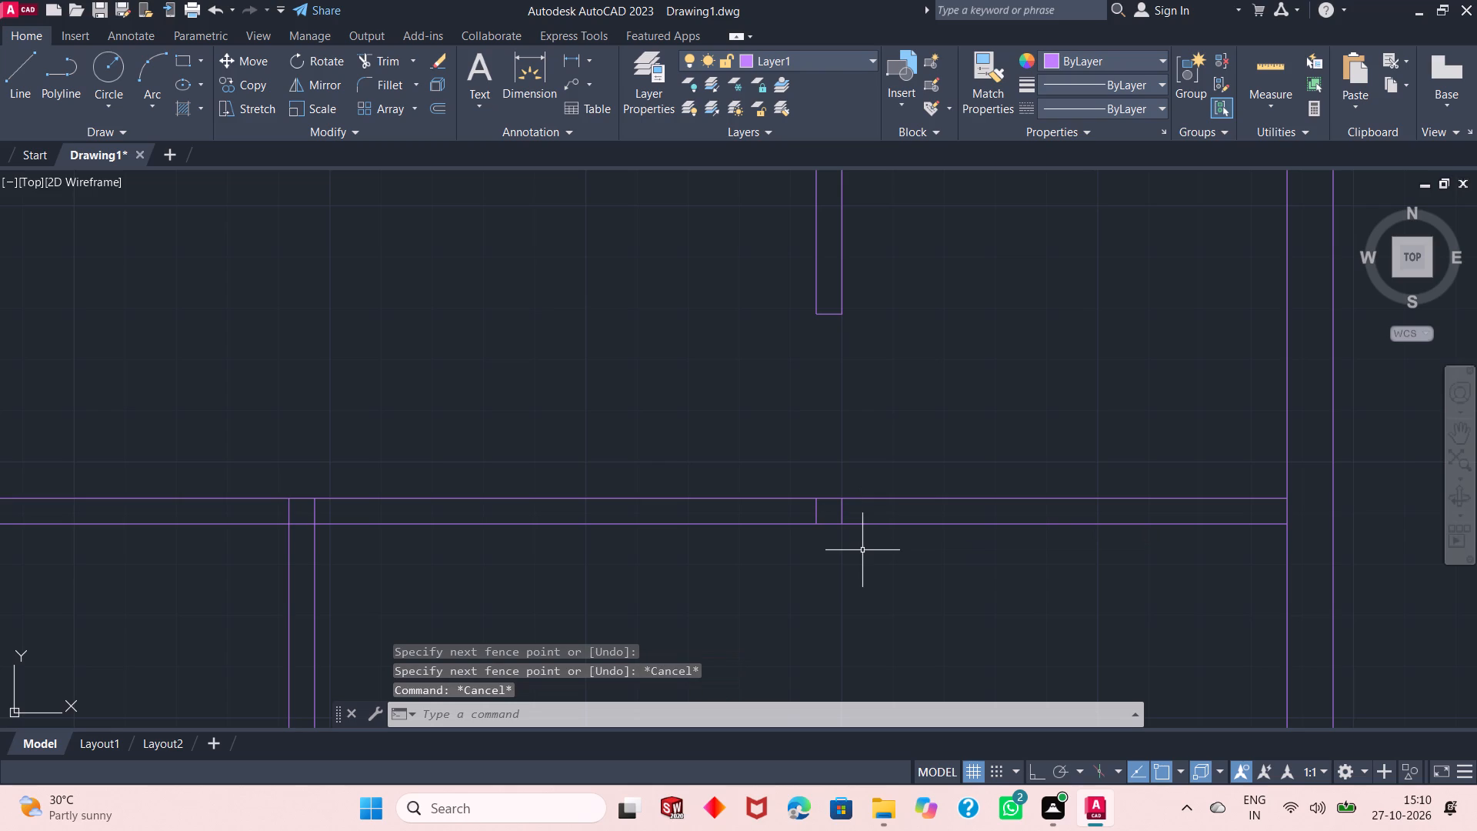
Trim away both lines of the lower horizontal wall between the left outer wall and the long central vertical wall.
scroll(863, 550, "up", 2, "ctrl")
scroll(863, 550, "down", 4, "ctrl")
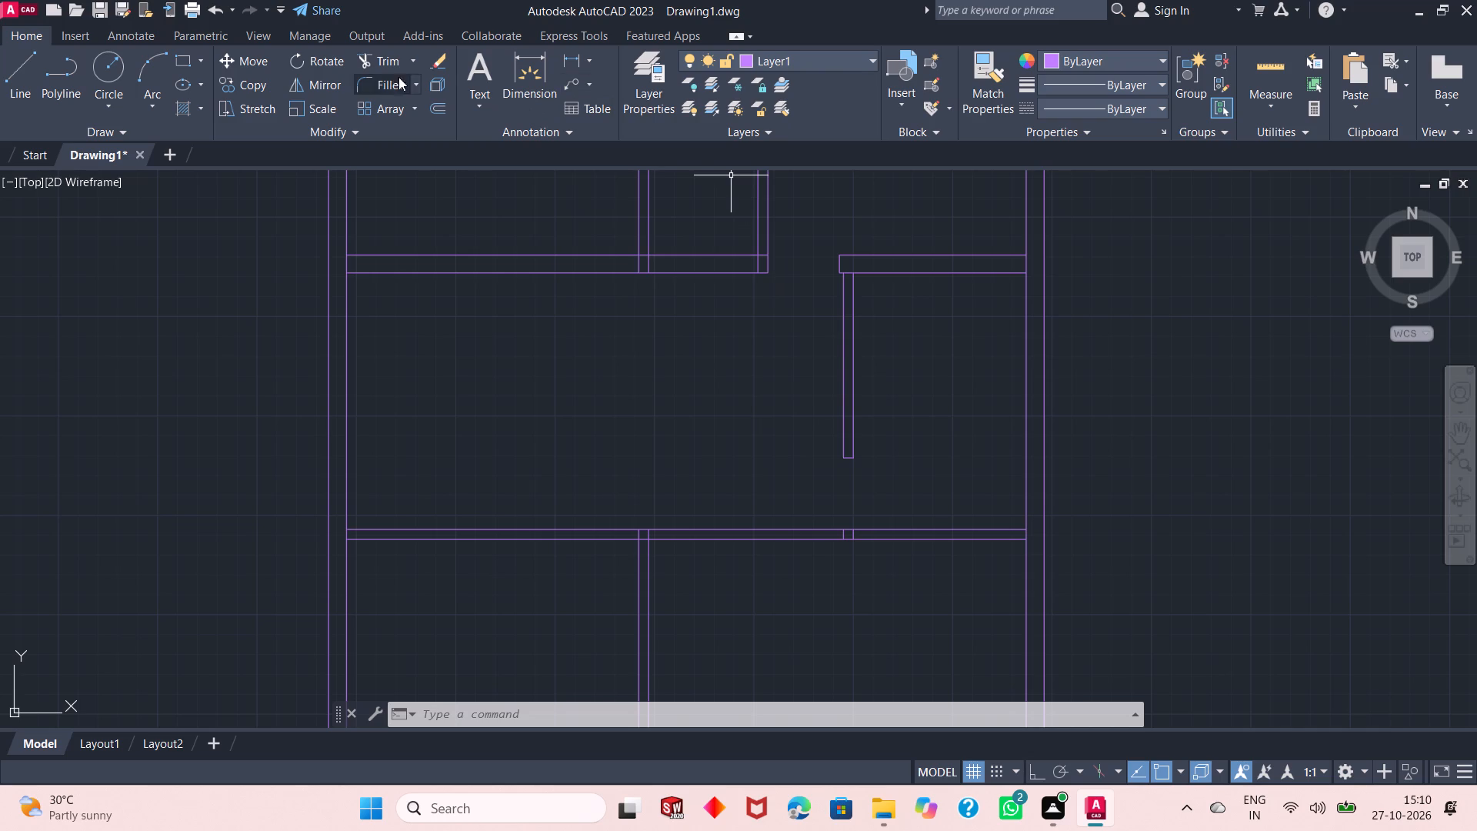
left_click(375, 58)
left_click(498, 458)
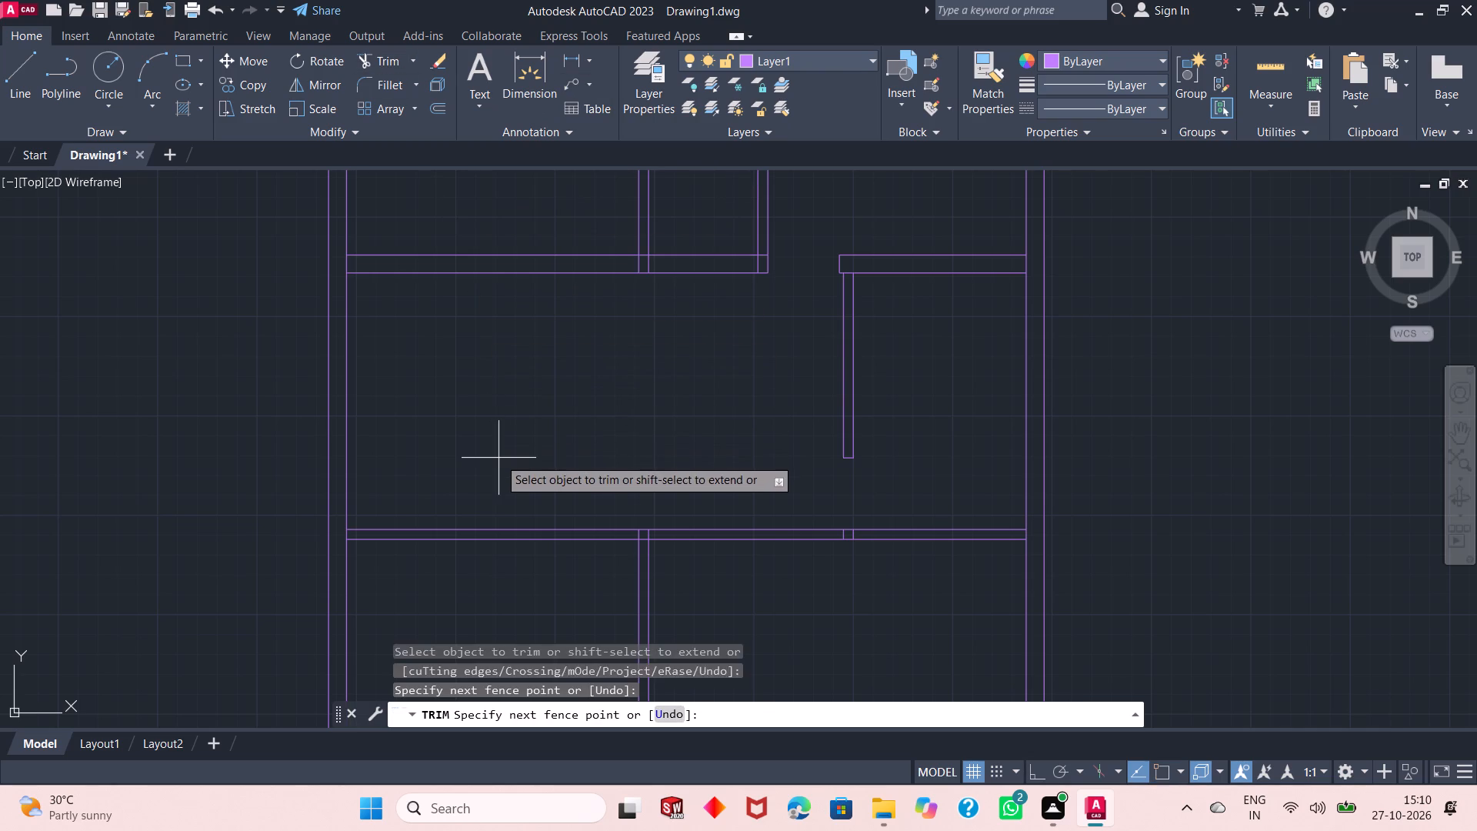
left_click(500, 572)
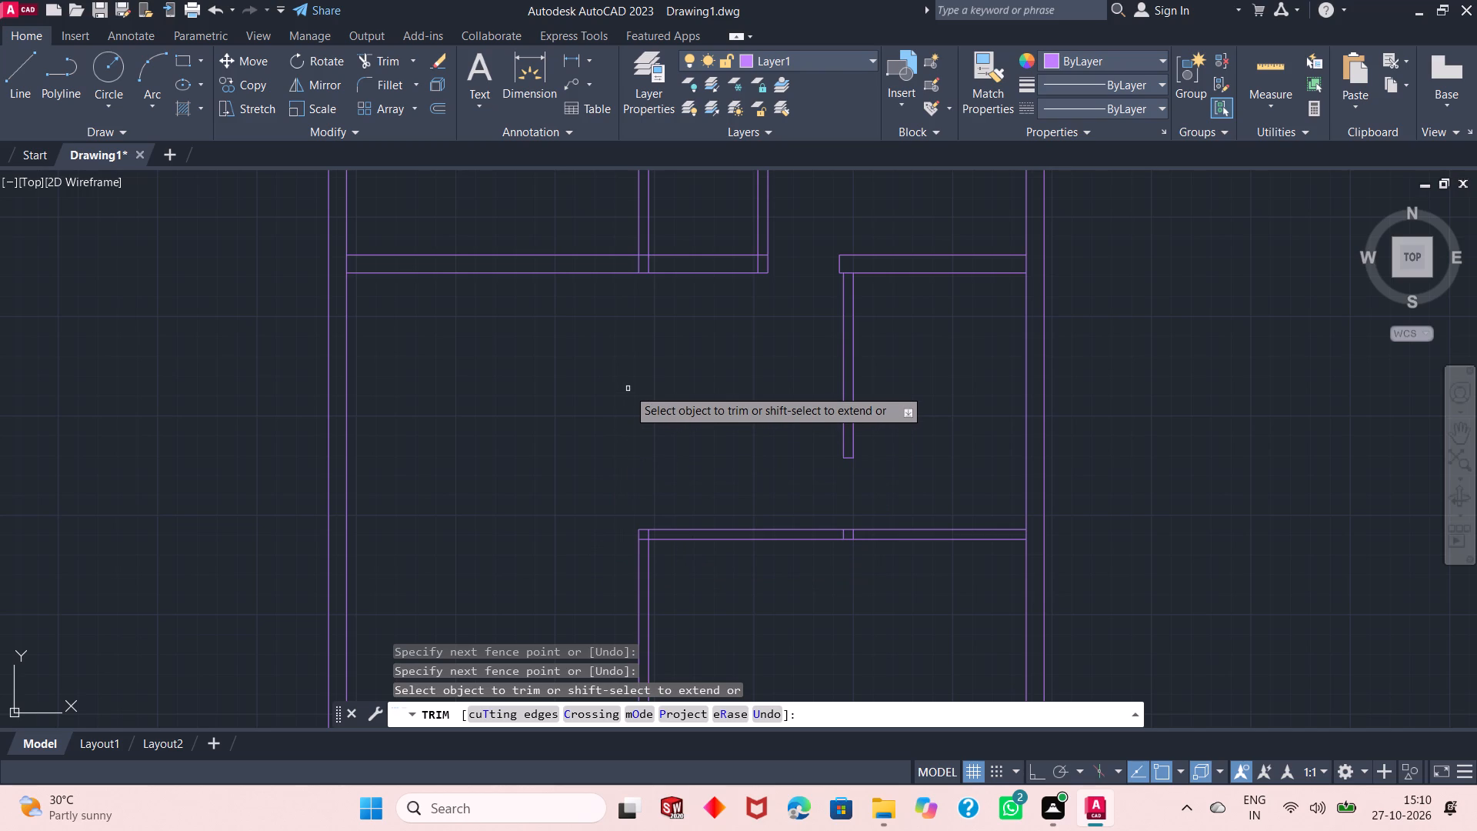
scroll(628, 389, "up", 2, "ctrl")
scroll(628, 389, "down", 5, "ctrl")
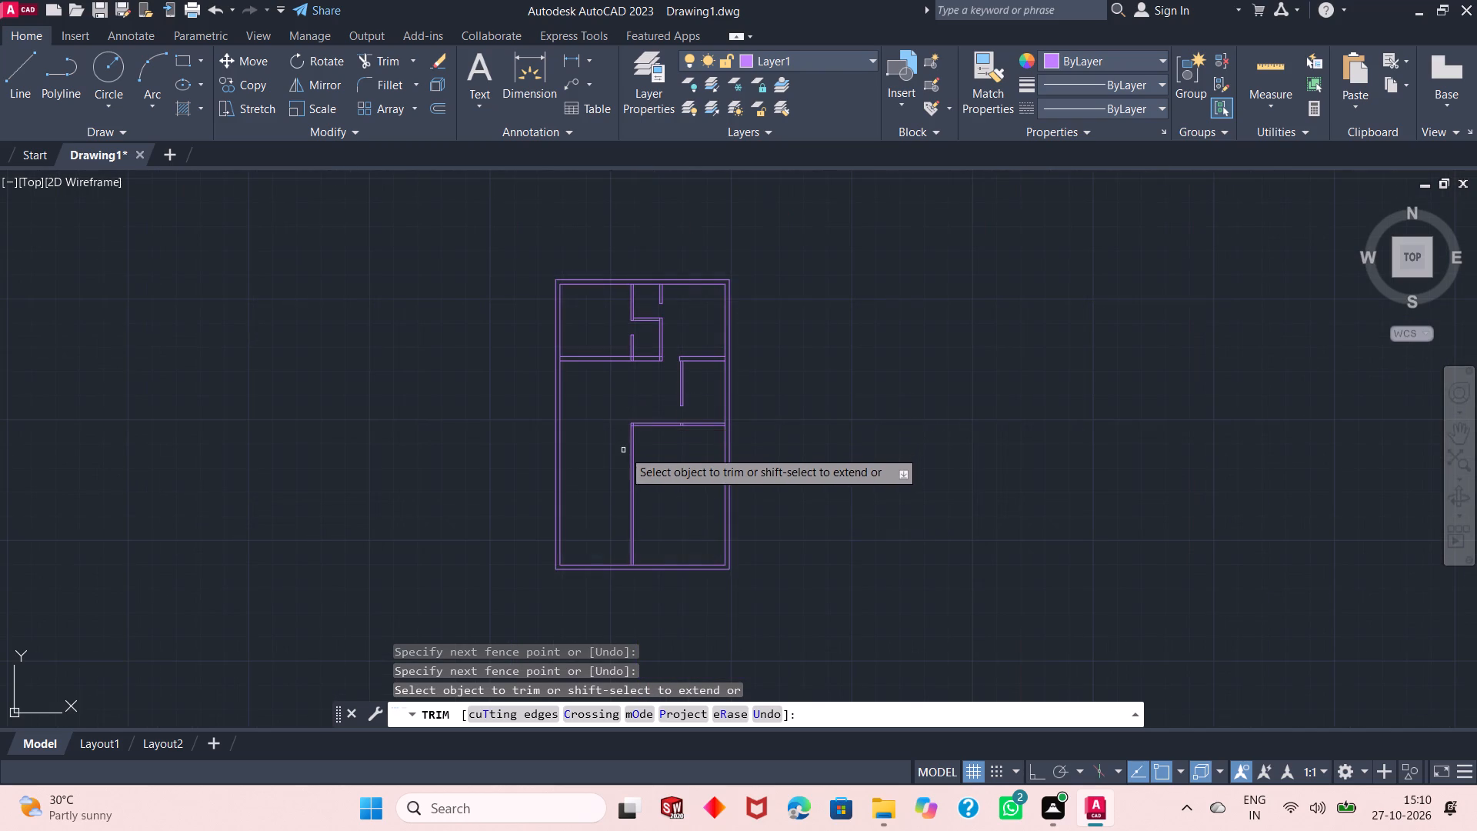
scroll(623, 450, "up", 2, "ctrl")
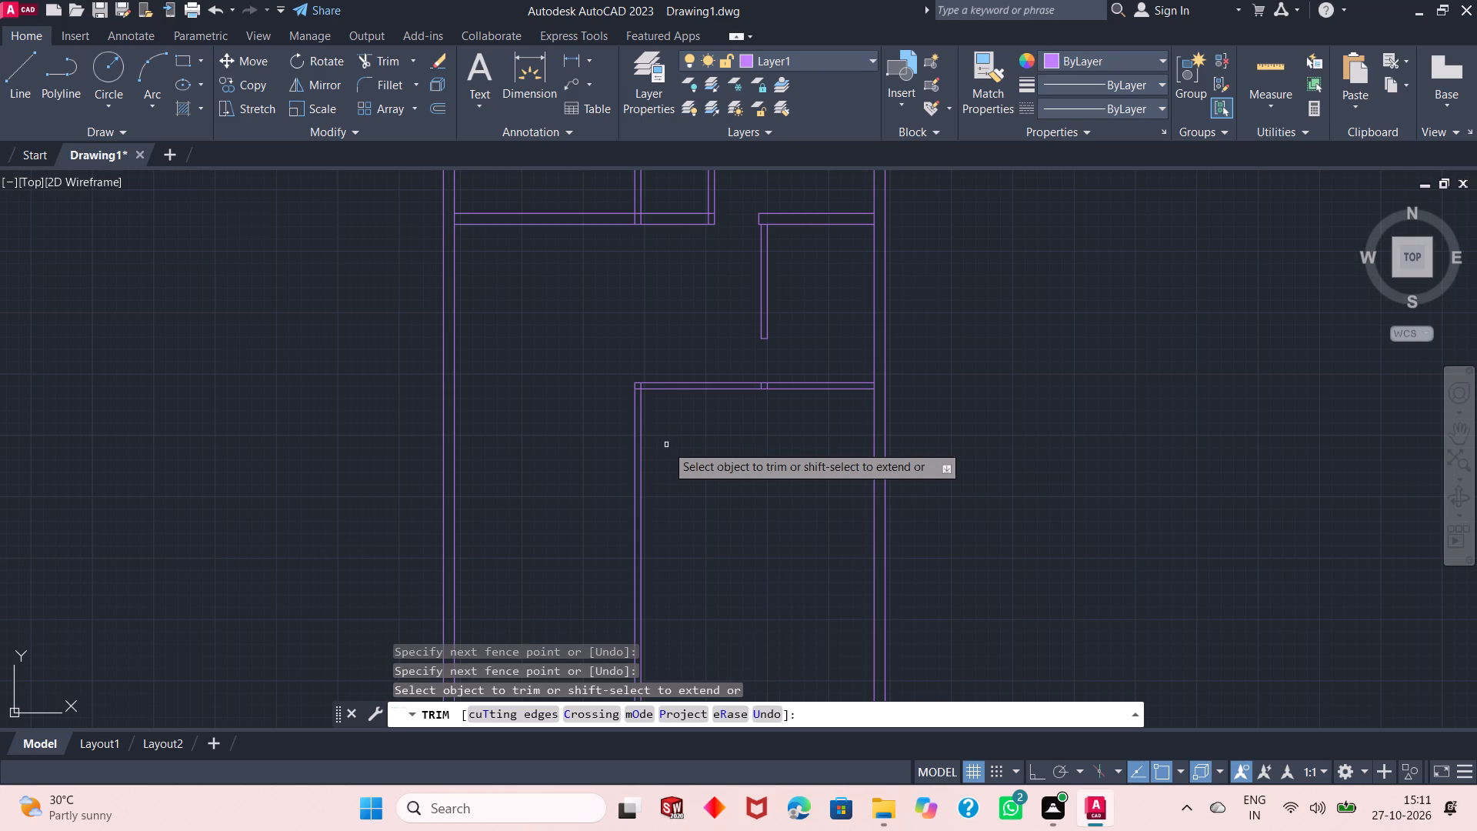
key("Escape")
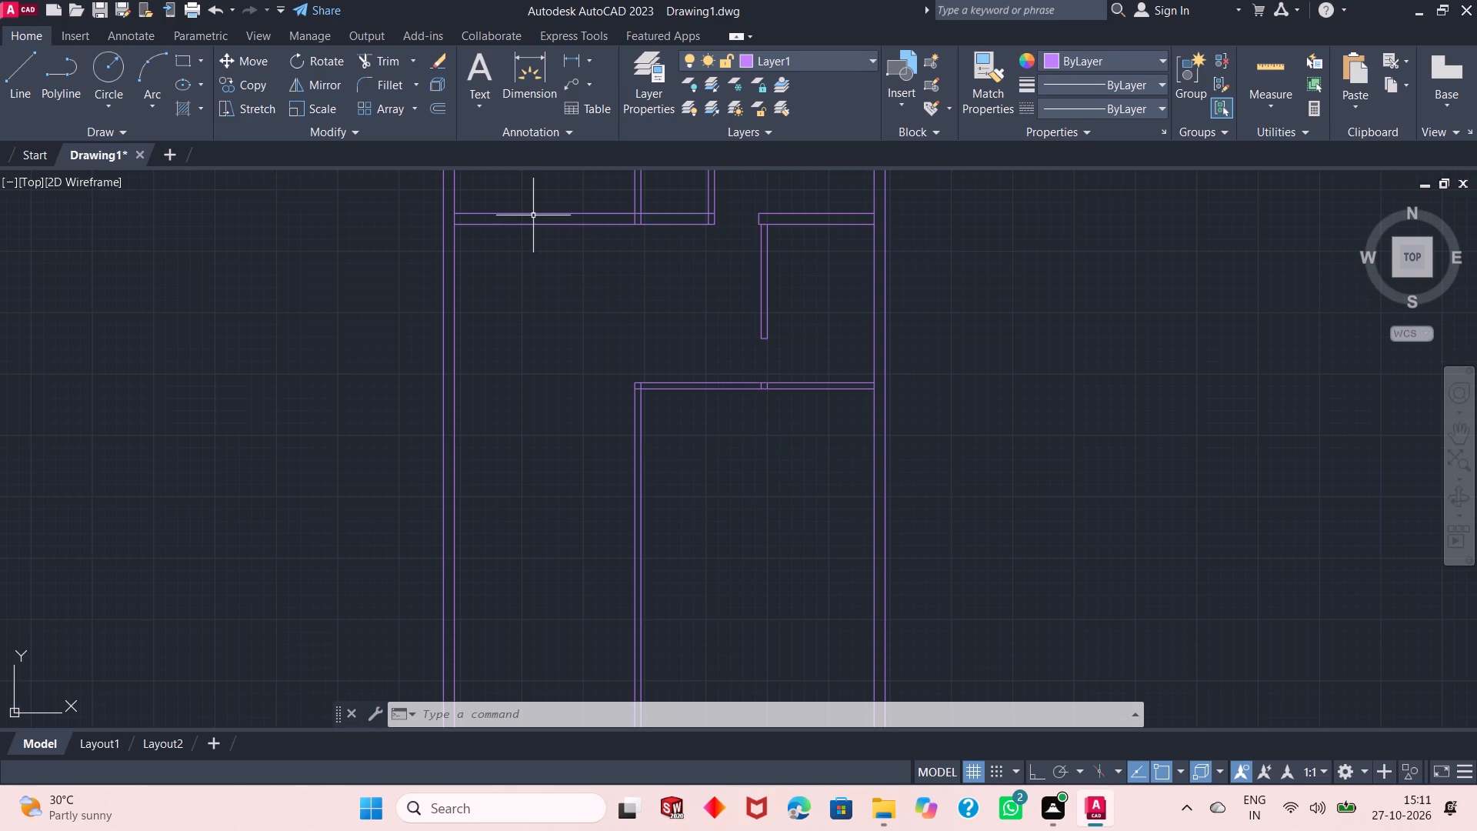
Trim both lines of the lower horizontal wall between the central vertical wall and the stub below the shortened wall.
left_click(379, 55)
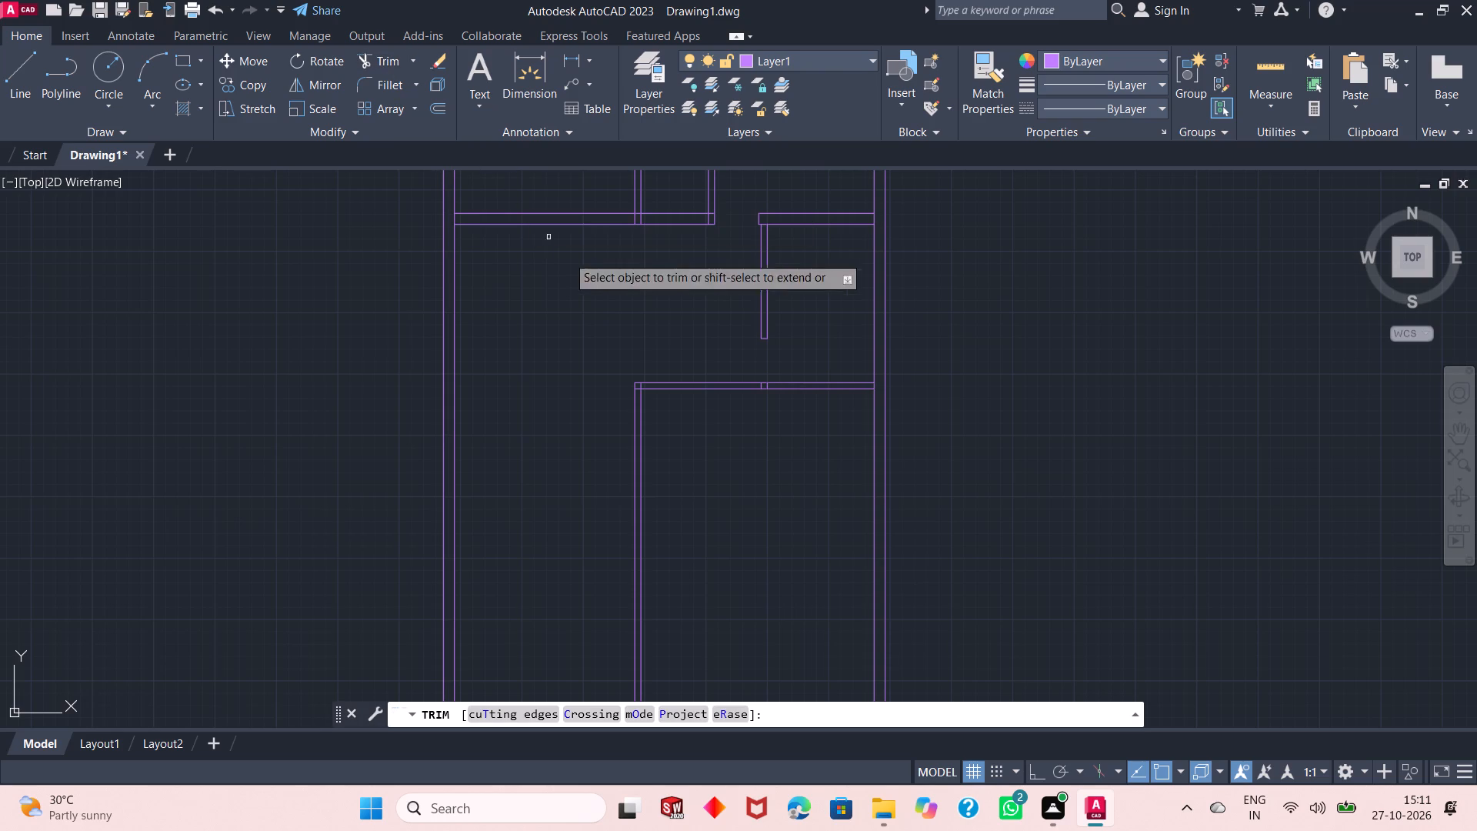
left_click(665, 373)
left_click(677, 479)
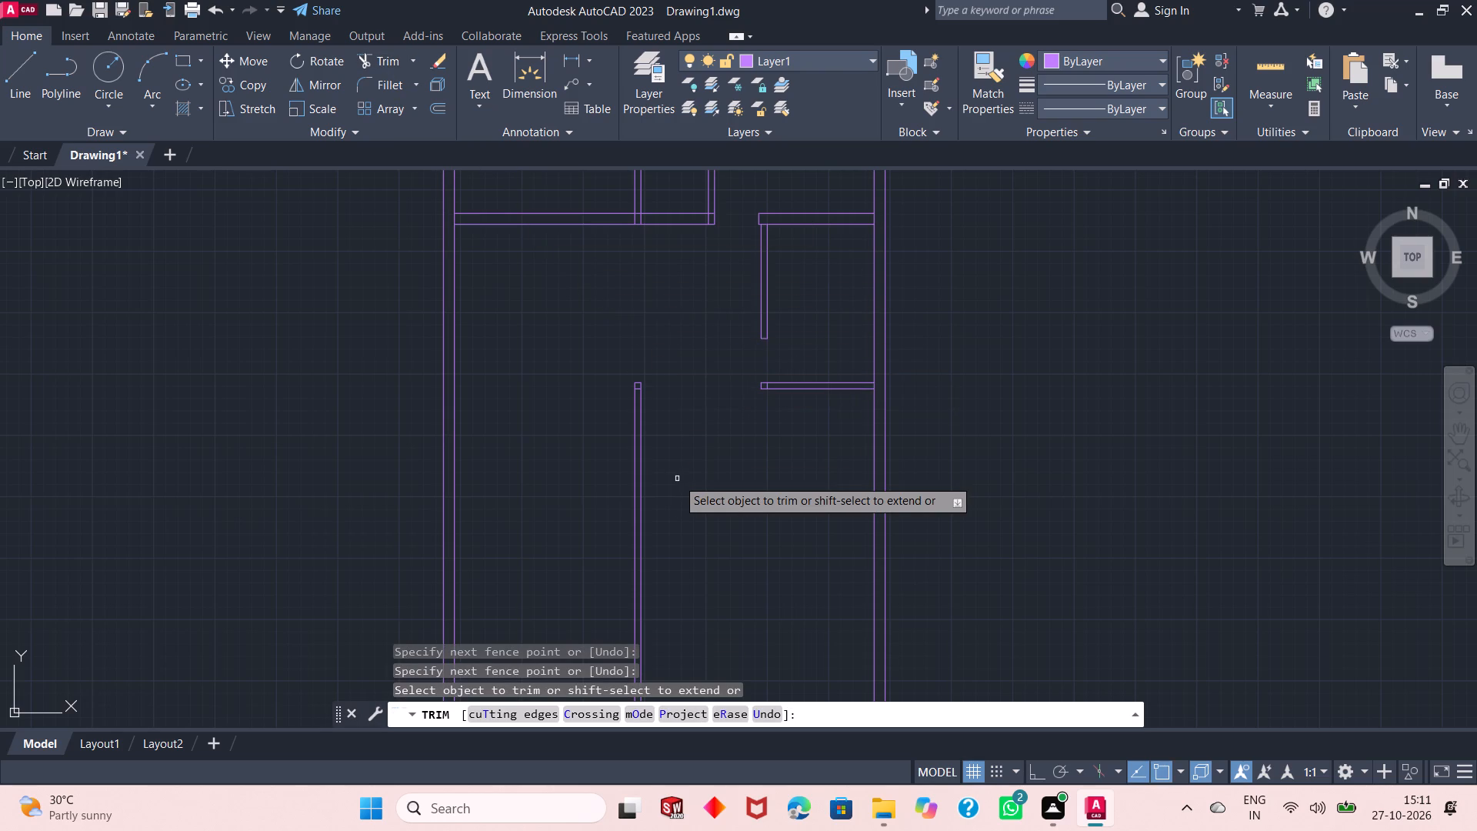
Offset the lower line of the short horizontal wall at the right outer wall downward by 9'8".
scroll(775, 379, "up", 3, "ctrl")
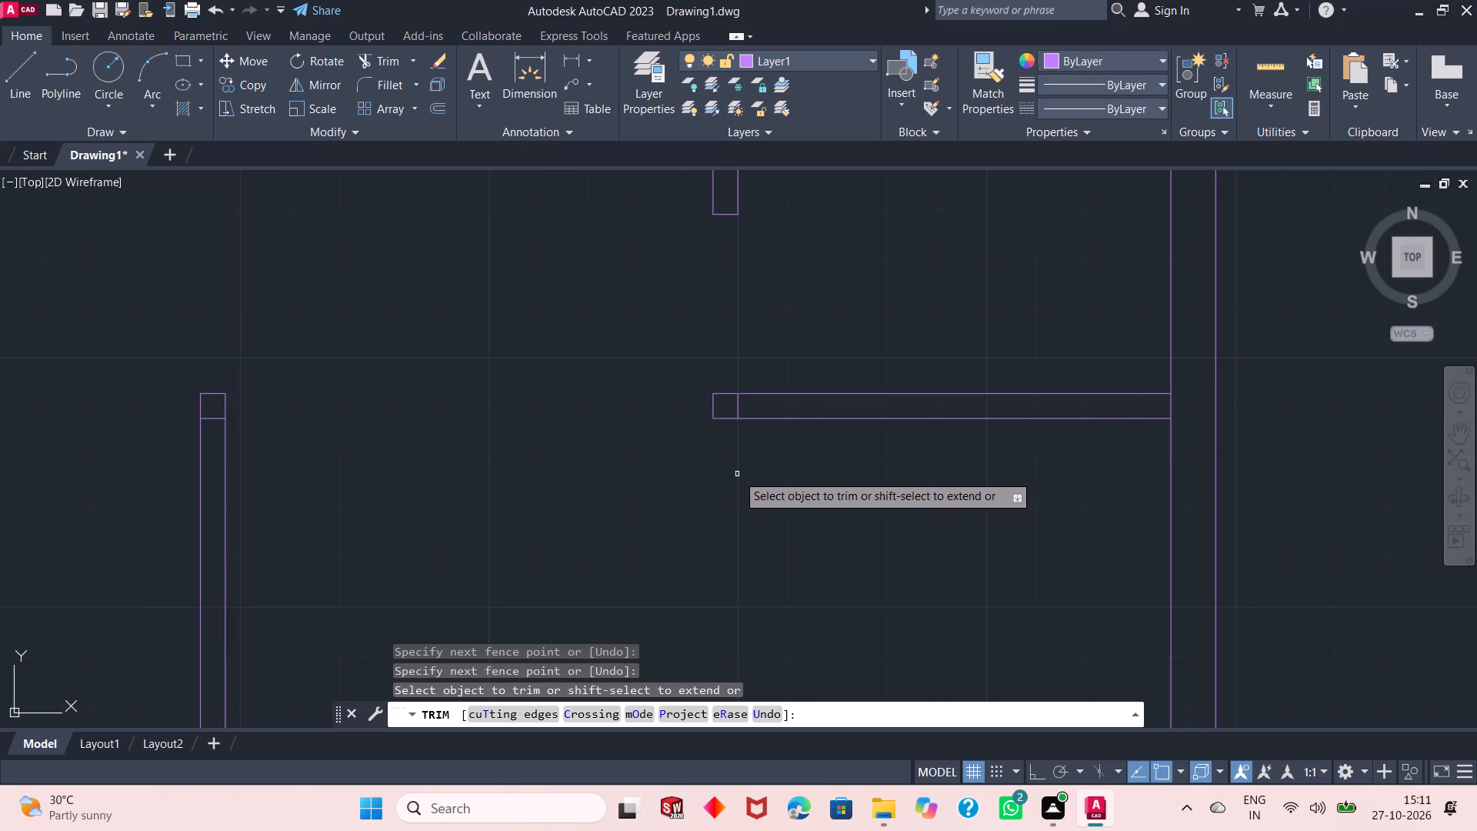
key("Escape")
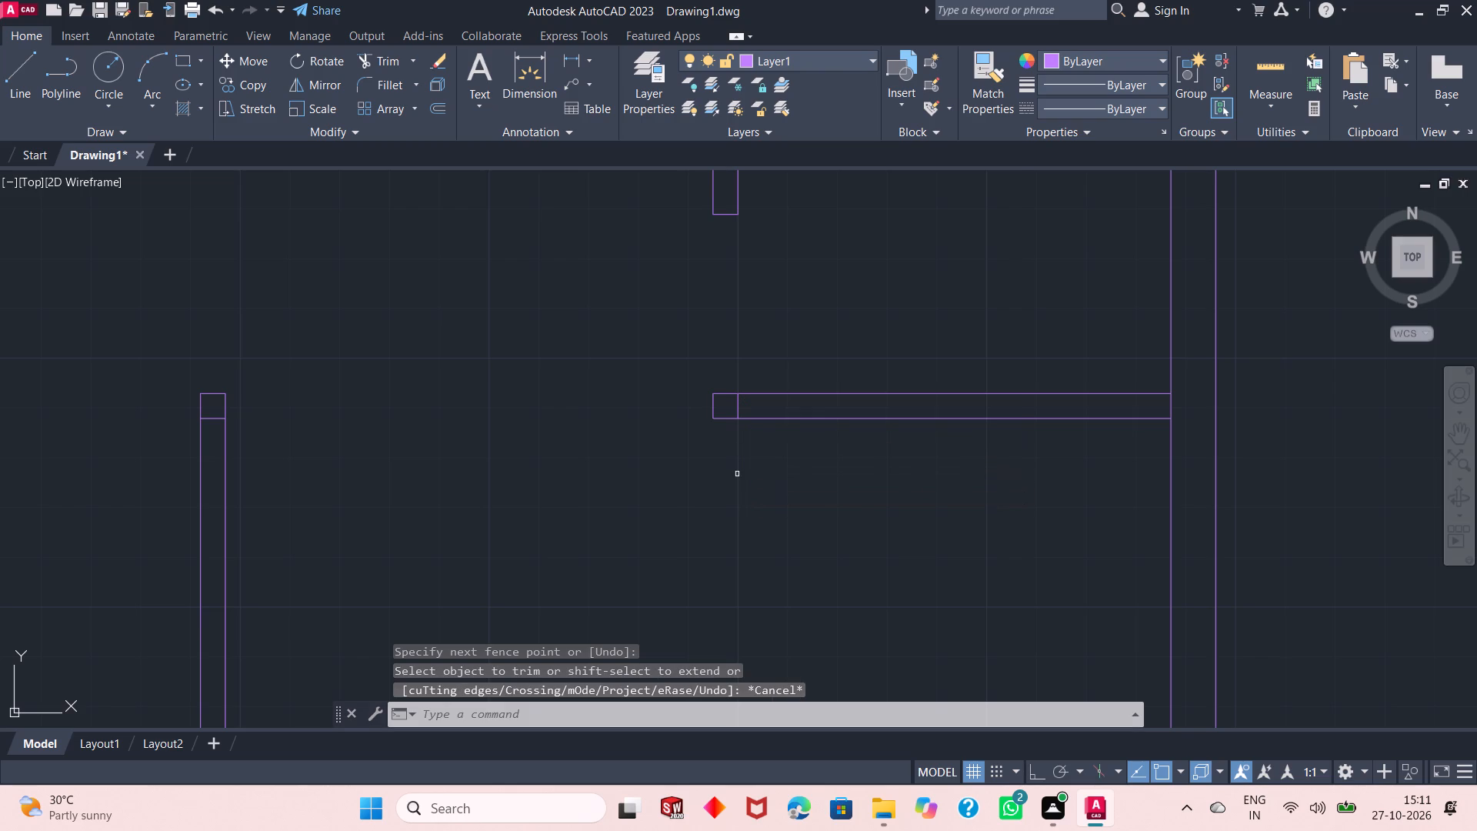
scroll(603, 373, "up", 1, "ctrl")
scroll(603, 373, "down", 4, "ctrl")
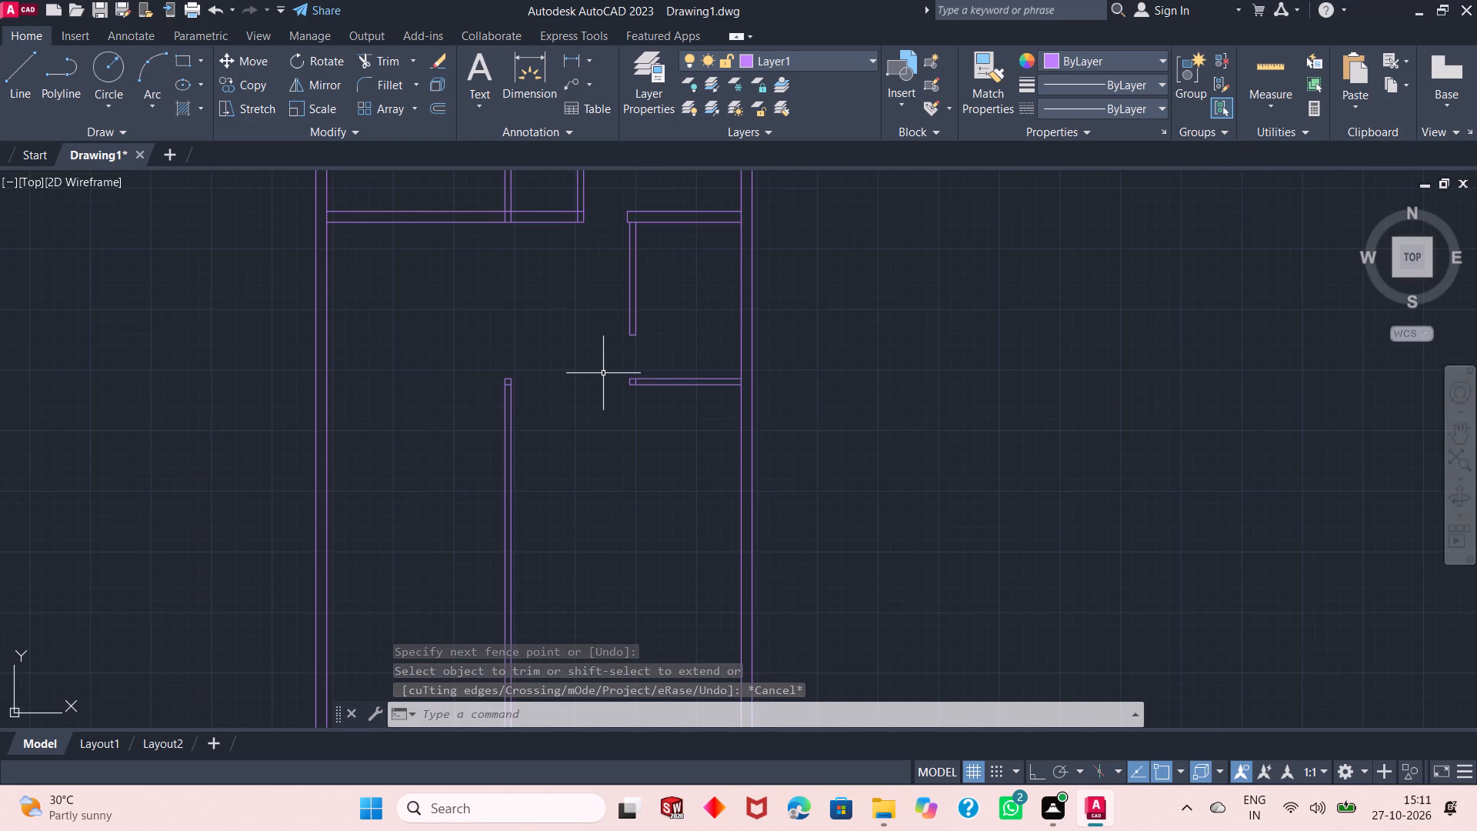
scroll(603, 373, "down", 1, "ctrl")
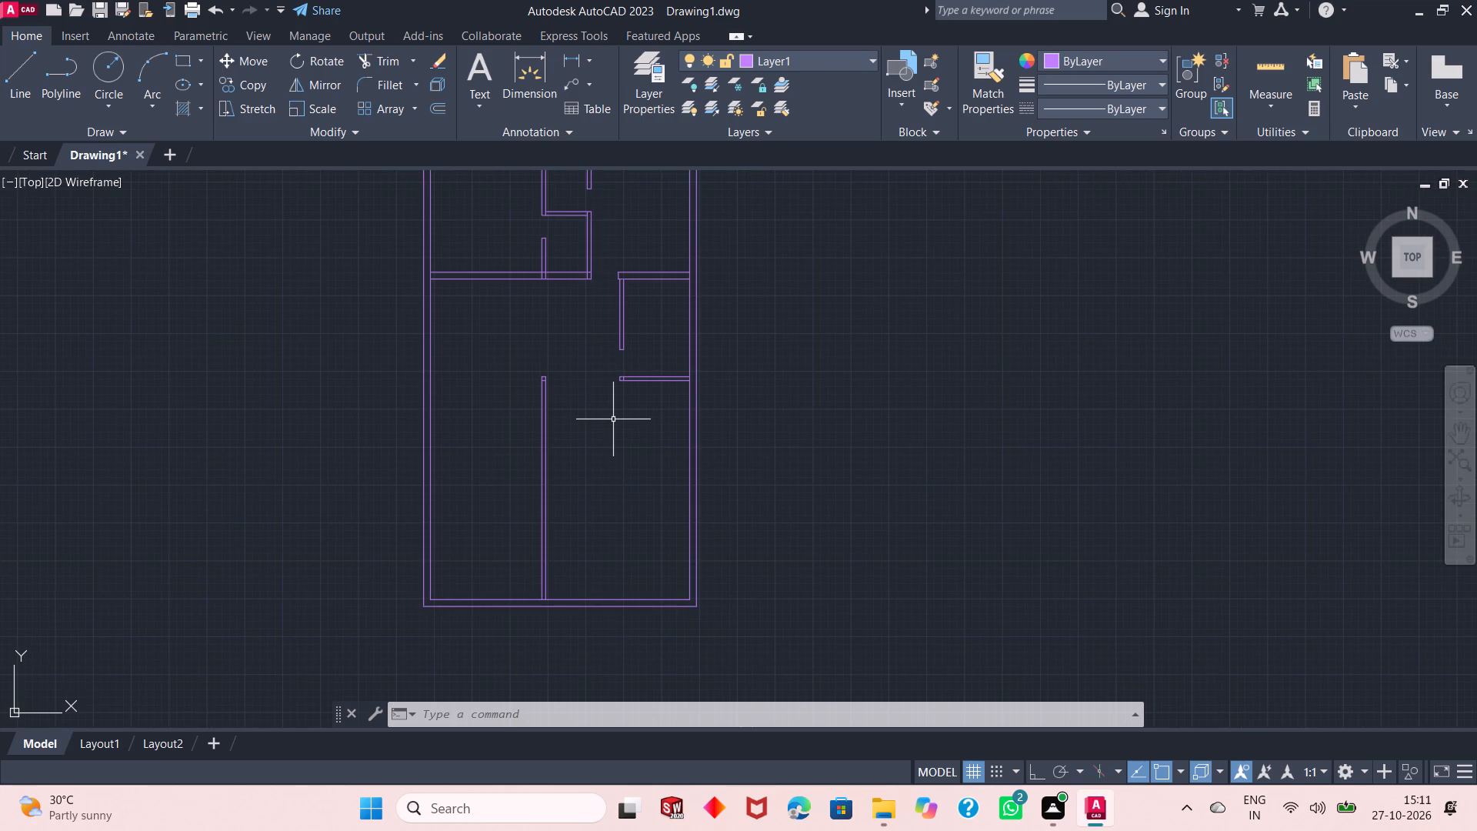
scroll(613, 419, "up", 2, "ctrl")
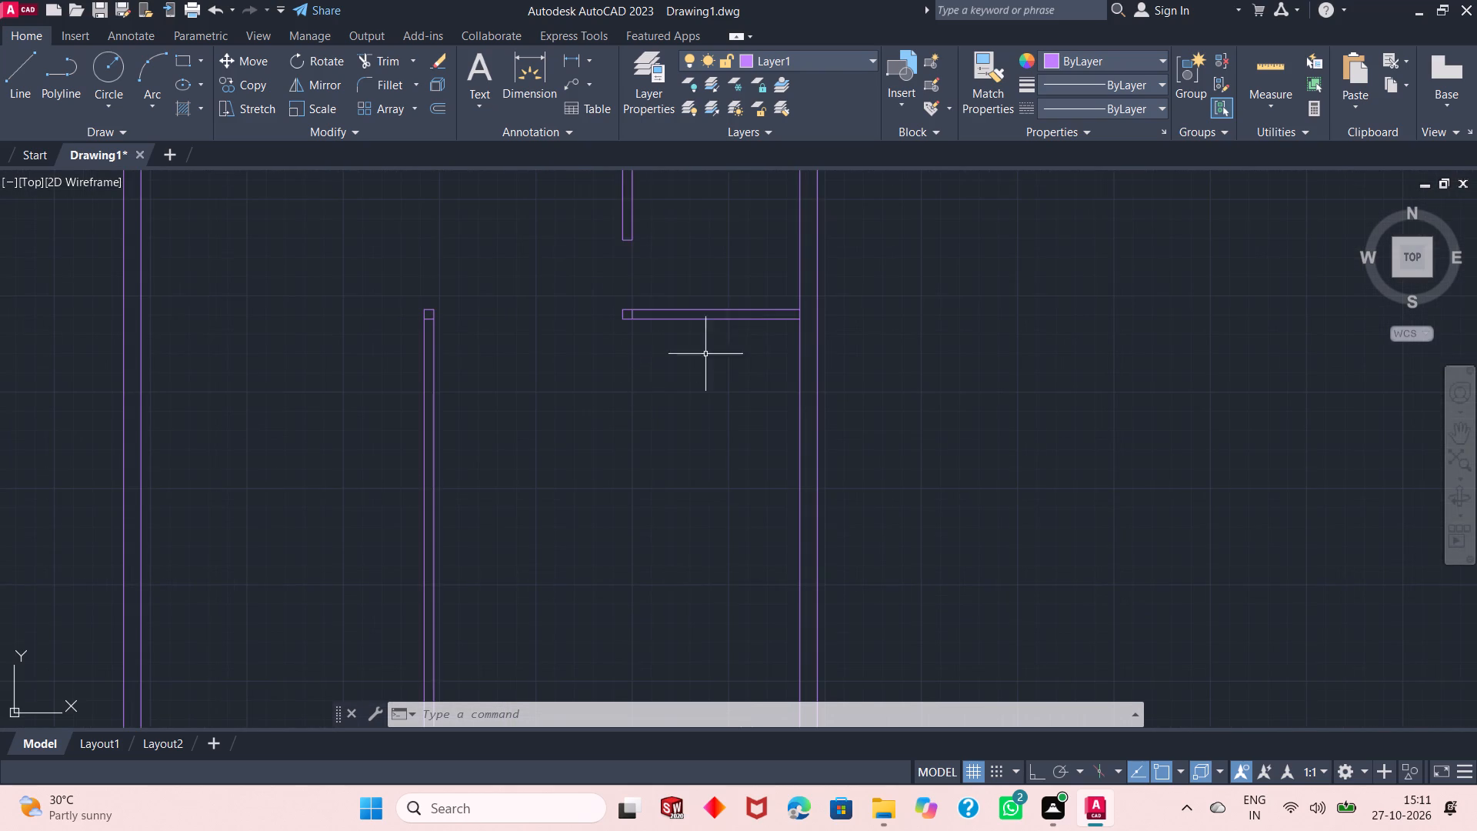
left_click(438, 106)
left_click(472, 208)
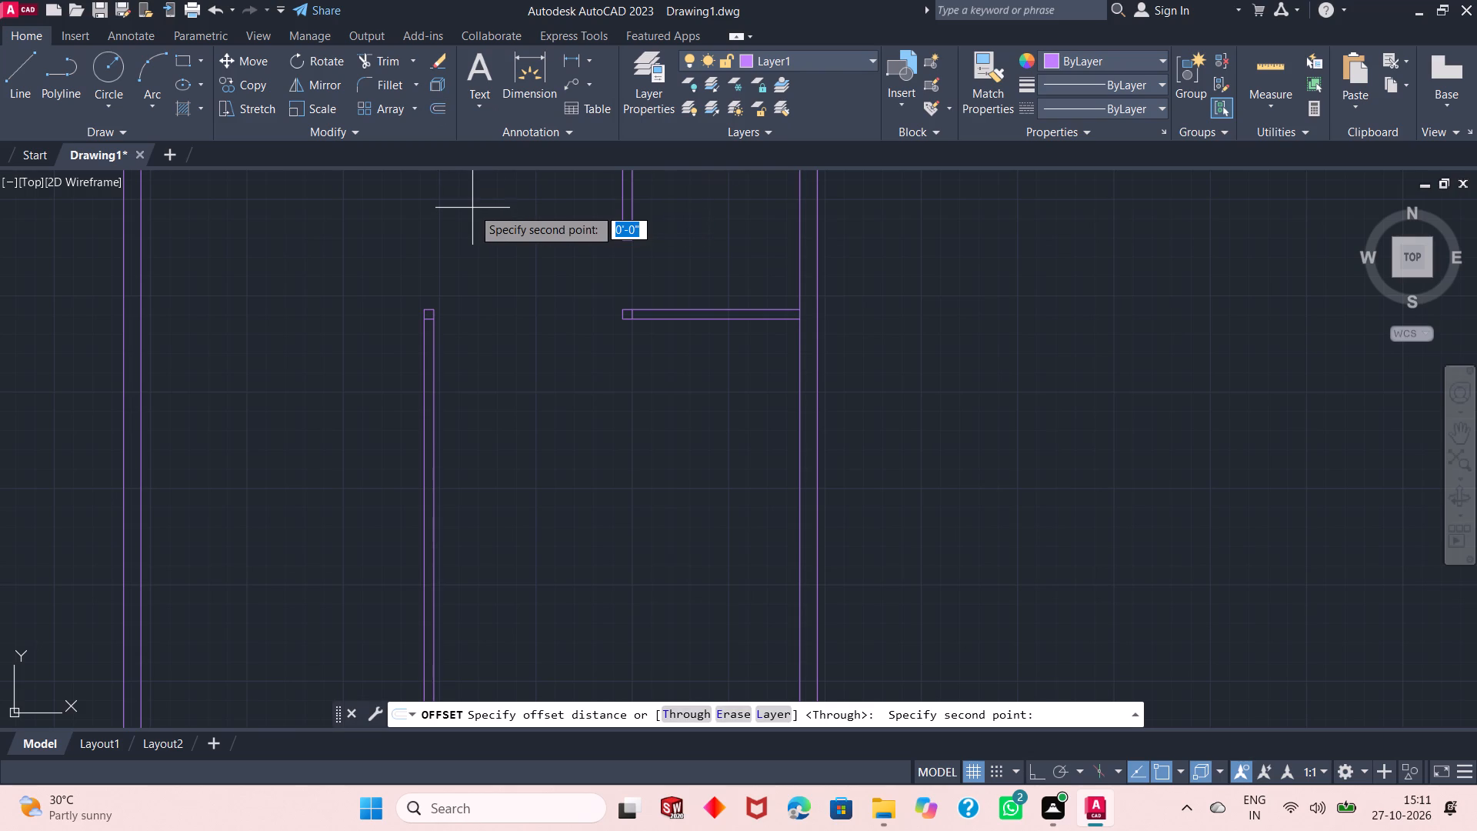
right_click(472, 208)
left_click(504, 217)
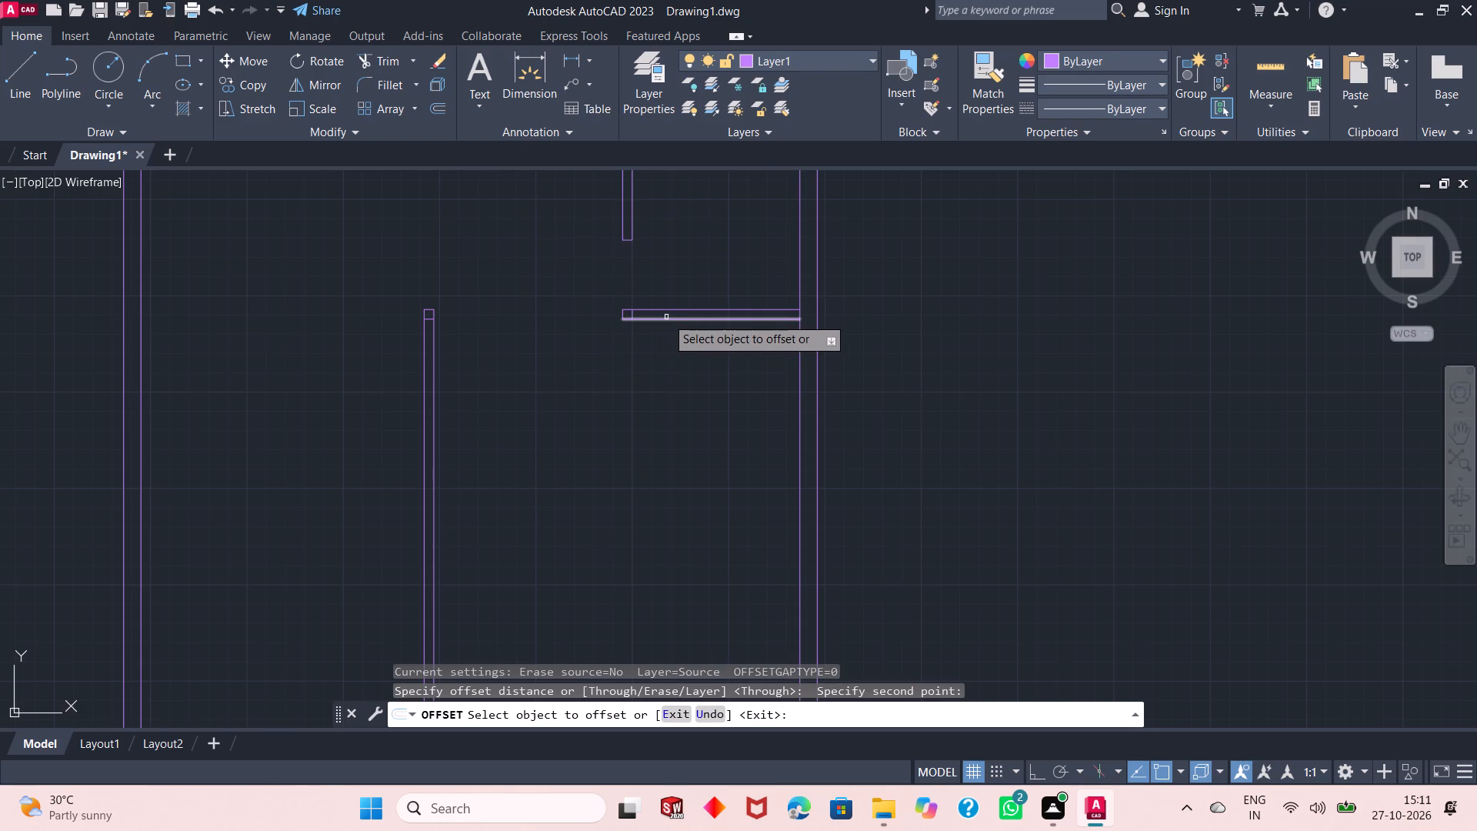
left_click(666, 317)
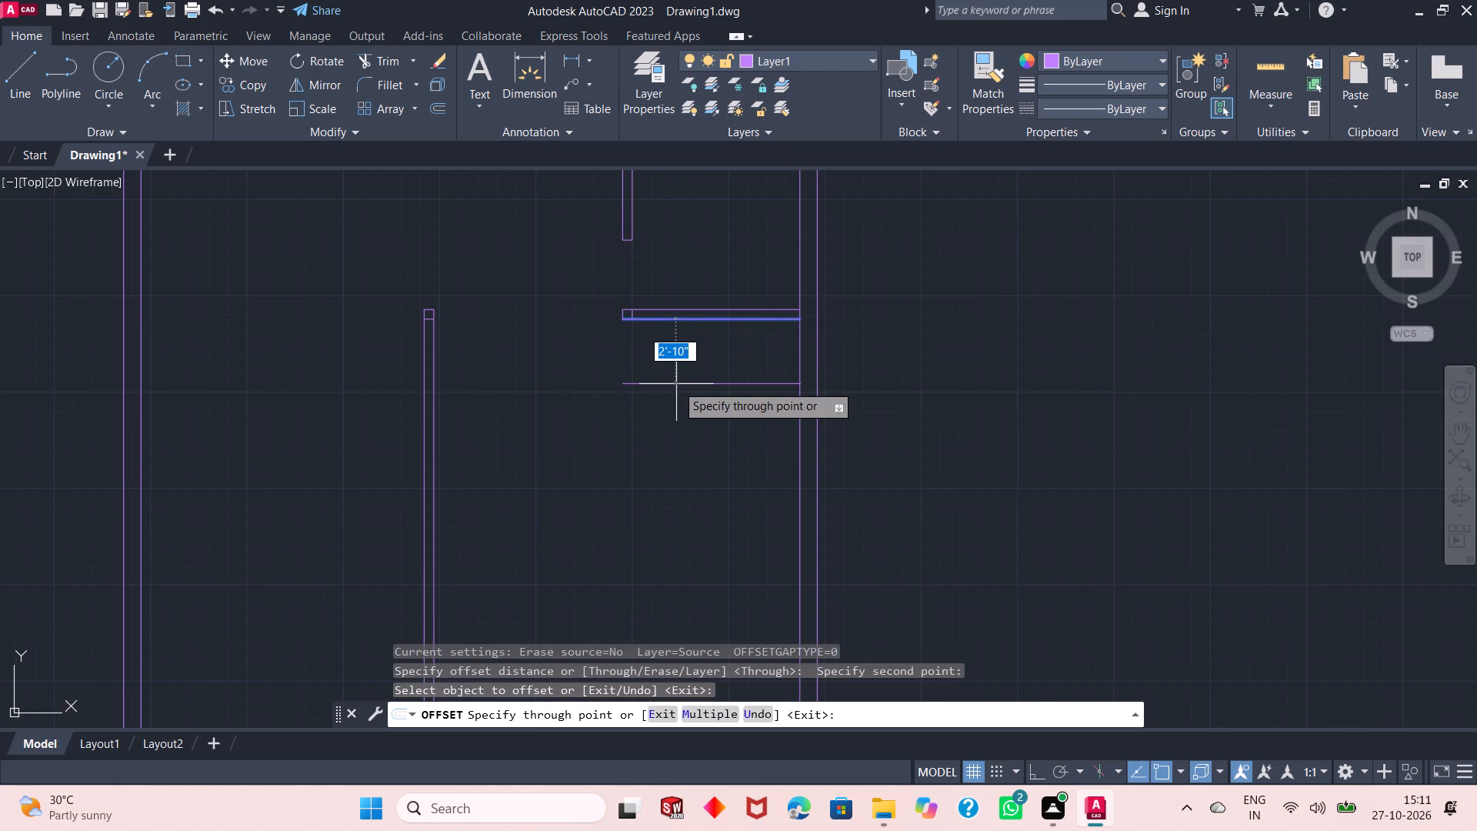
type("9'")
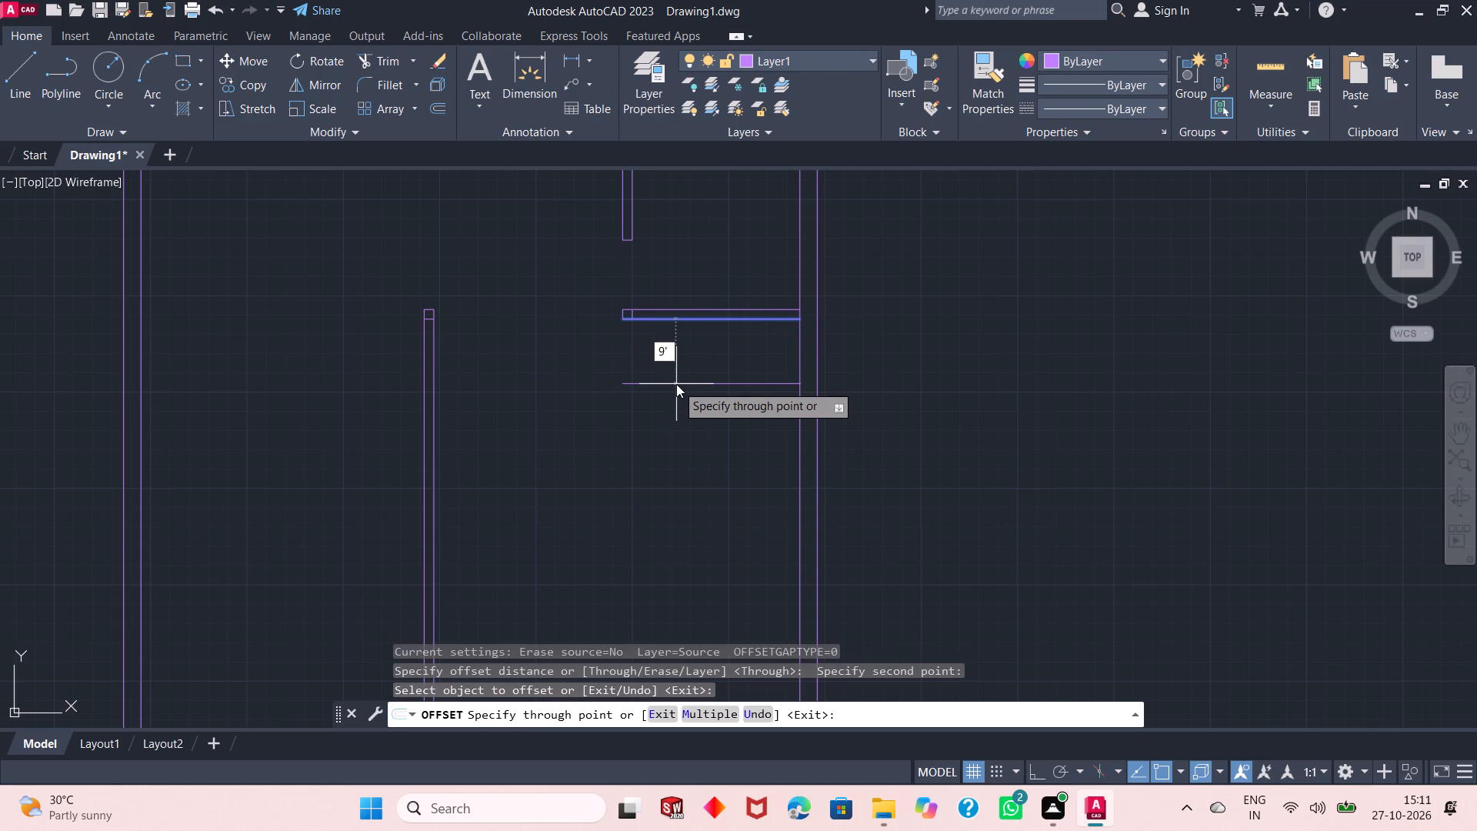
type("8\"")
key("Return")
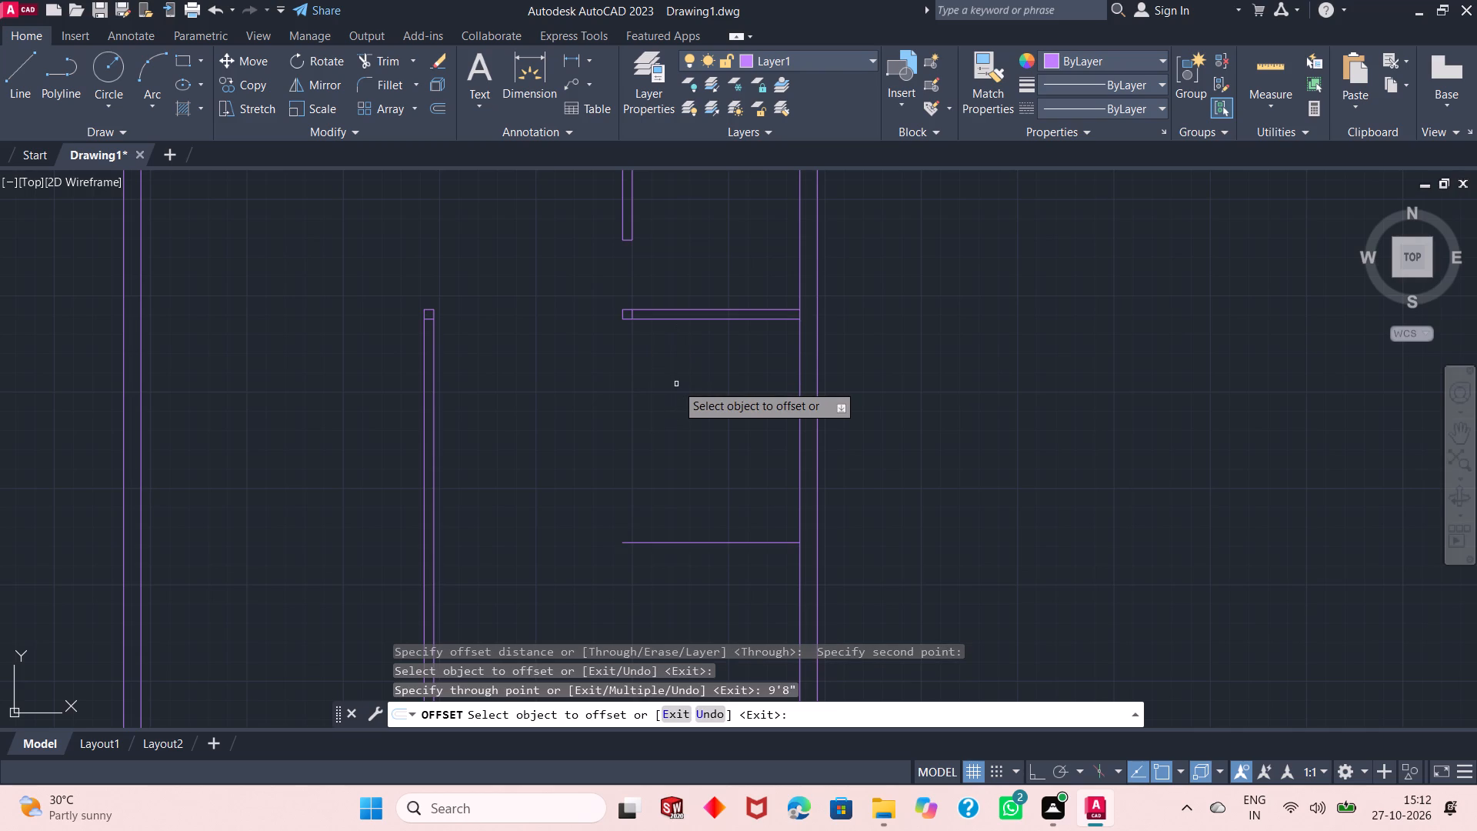
Offset the new horizontal line downward by 5" to form the second face of the wall.
left_click(705, 542)
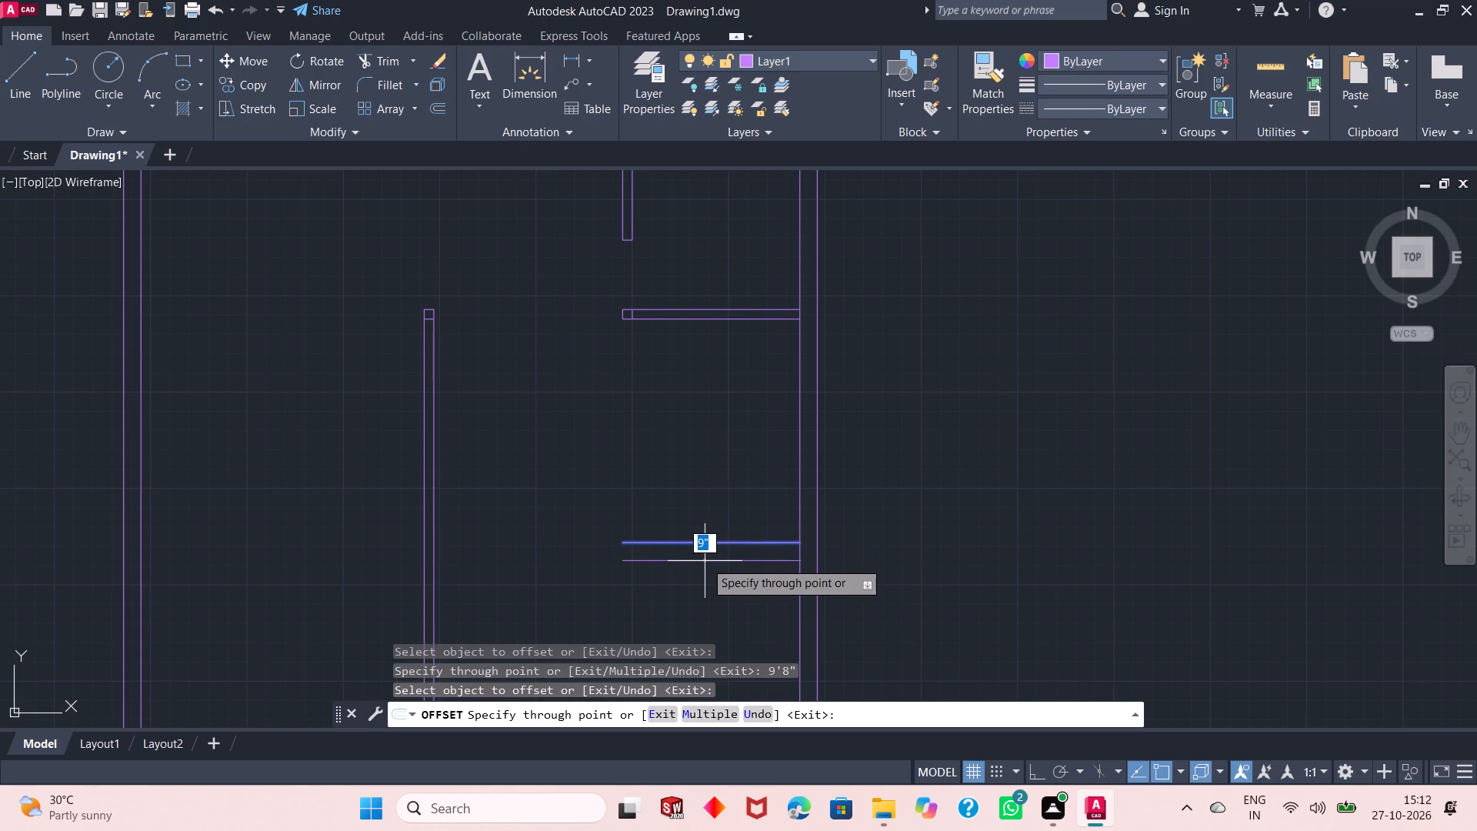
type("5\"")
key("Return")
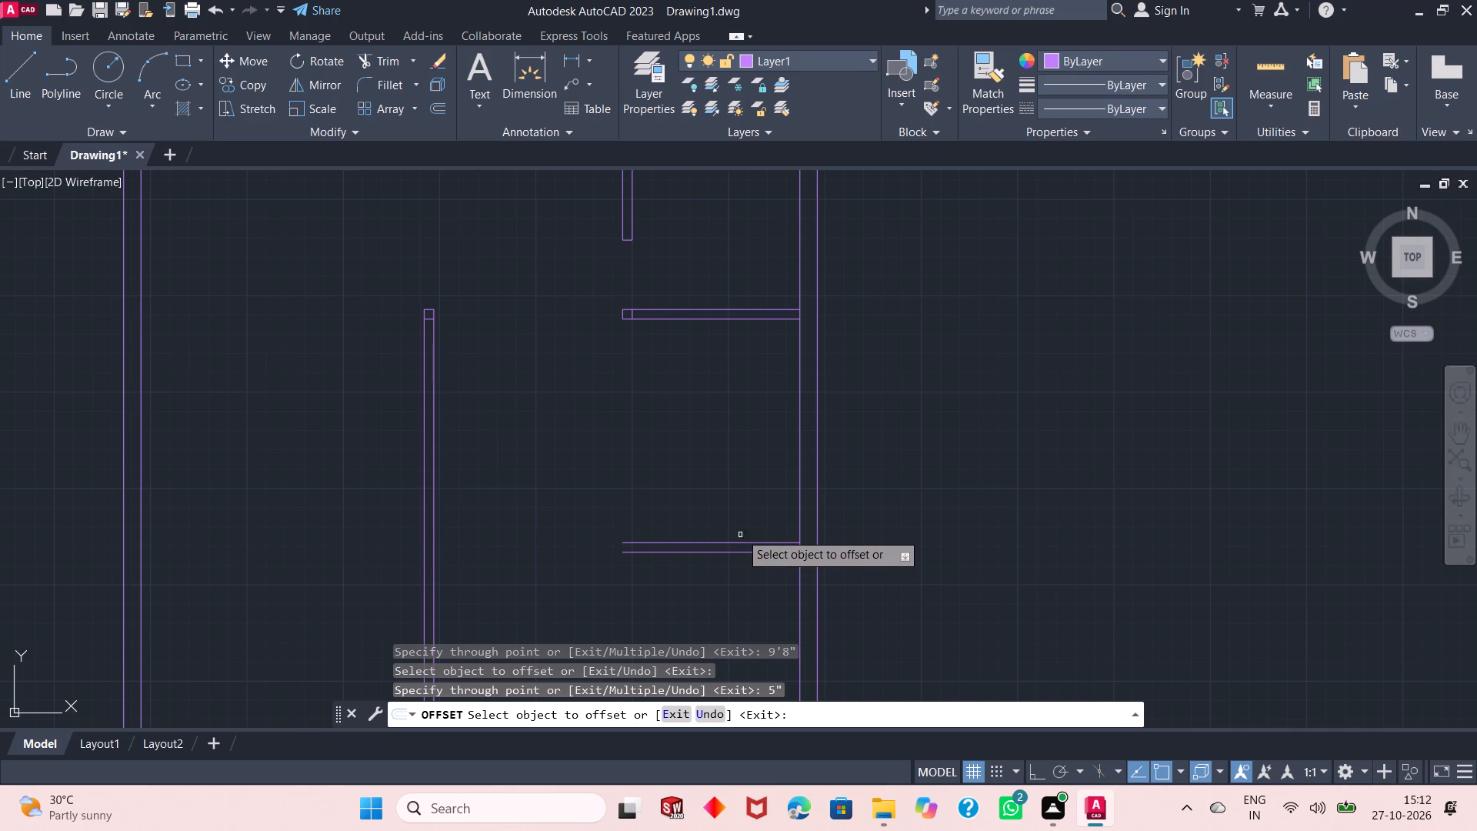
left_click(799, 428)
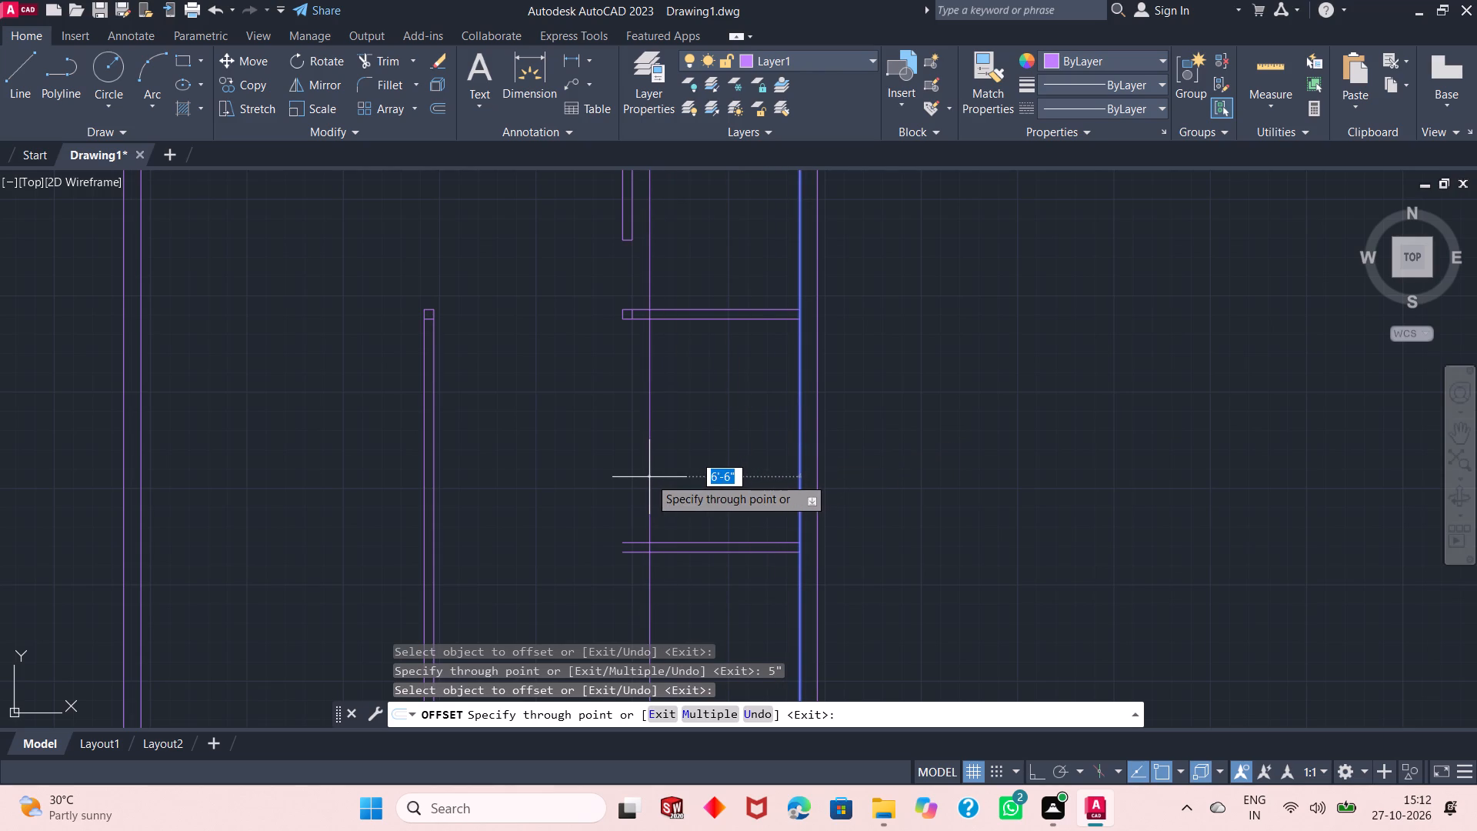
key("Escape")
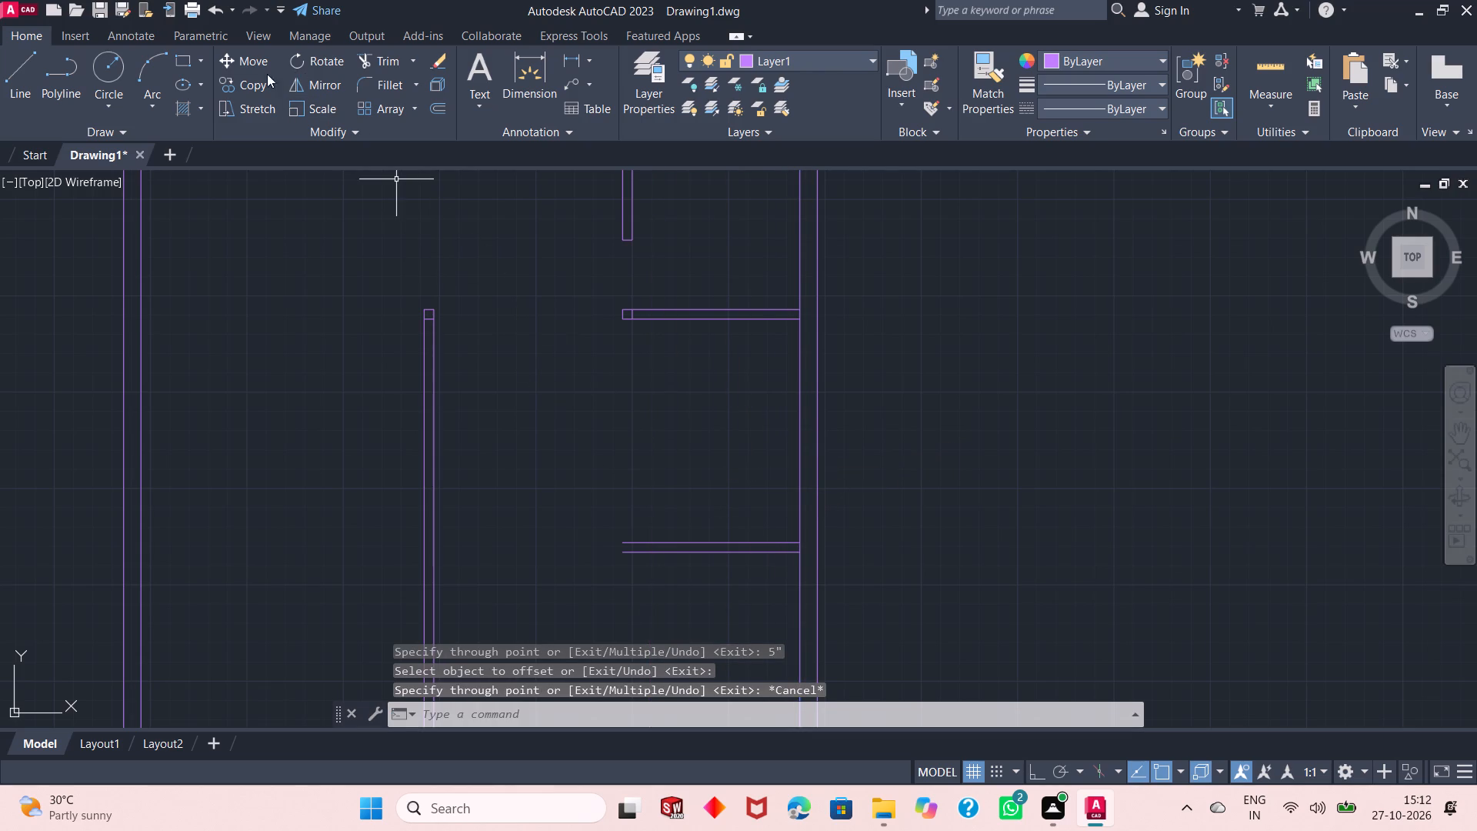
Extend both lines of the short vertical wall down across the doorway to the lower line of the new 5" horizontal wall.
left_click(411, 62)
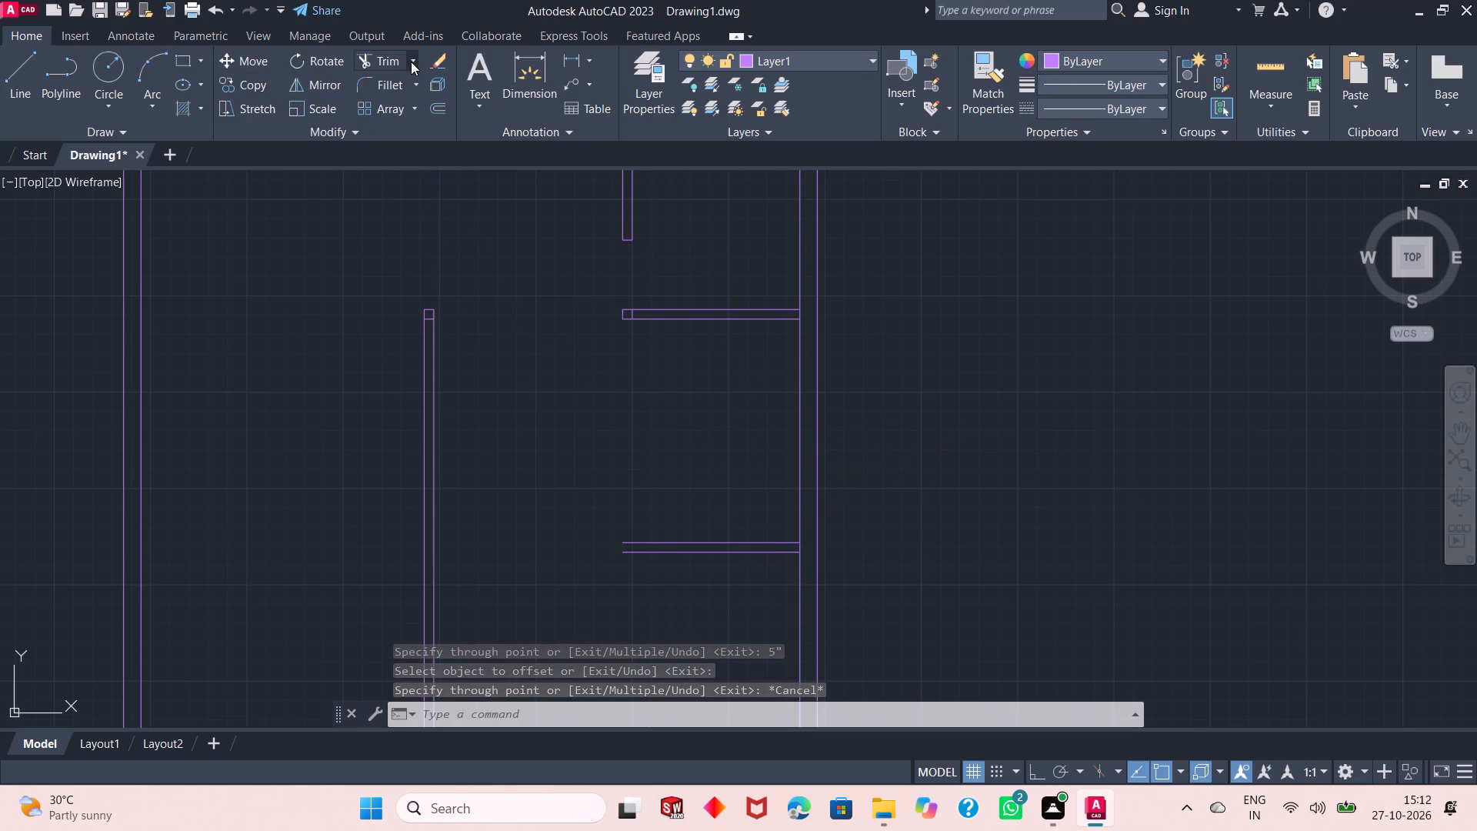
left_click(405, 130)
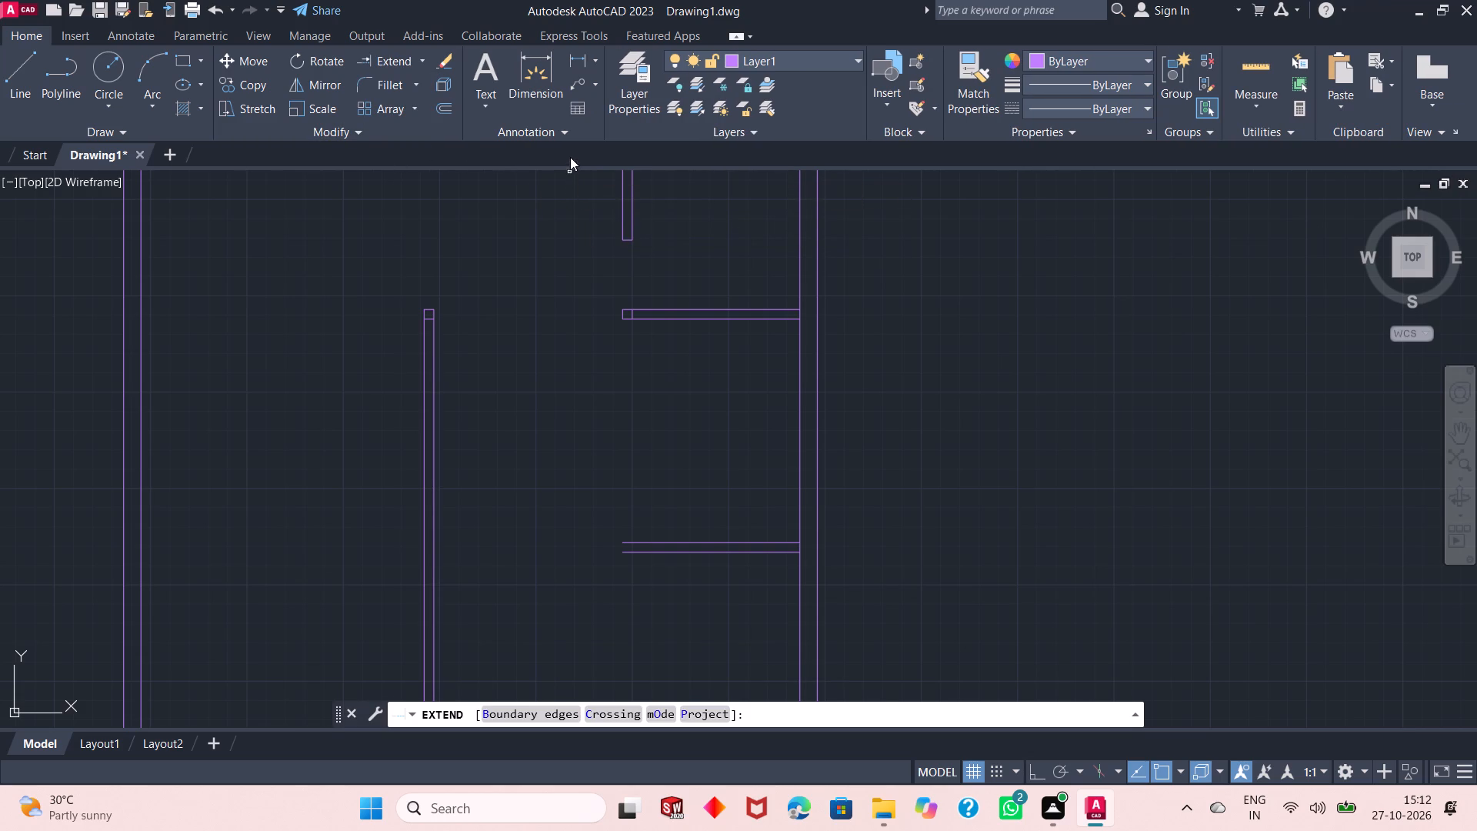
left_click(633, 215)
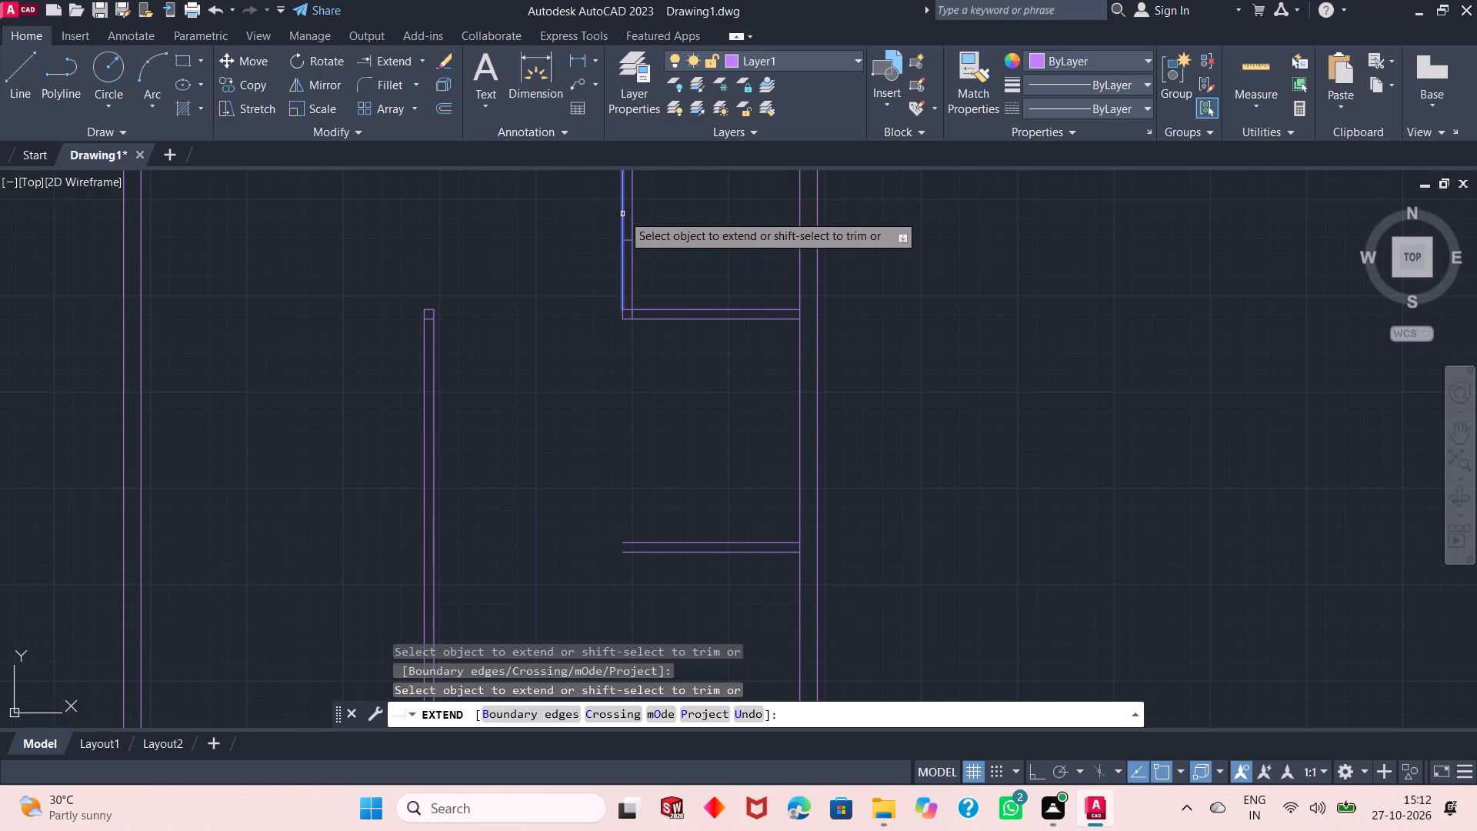
left_click(622, 214)
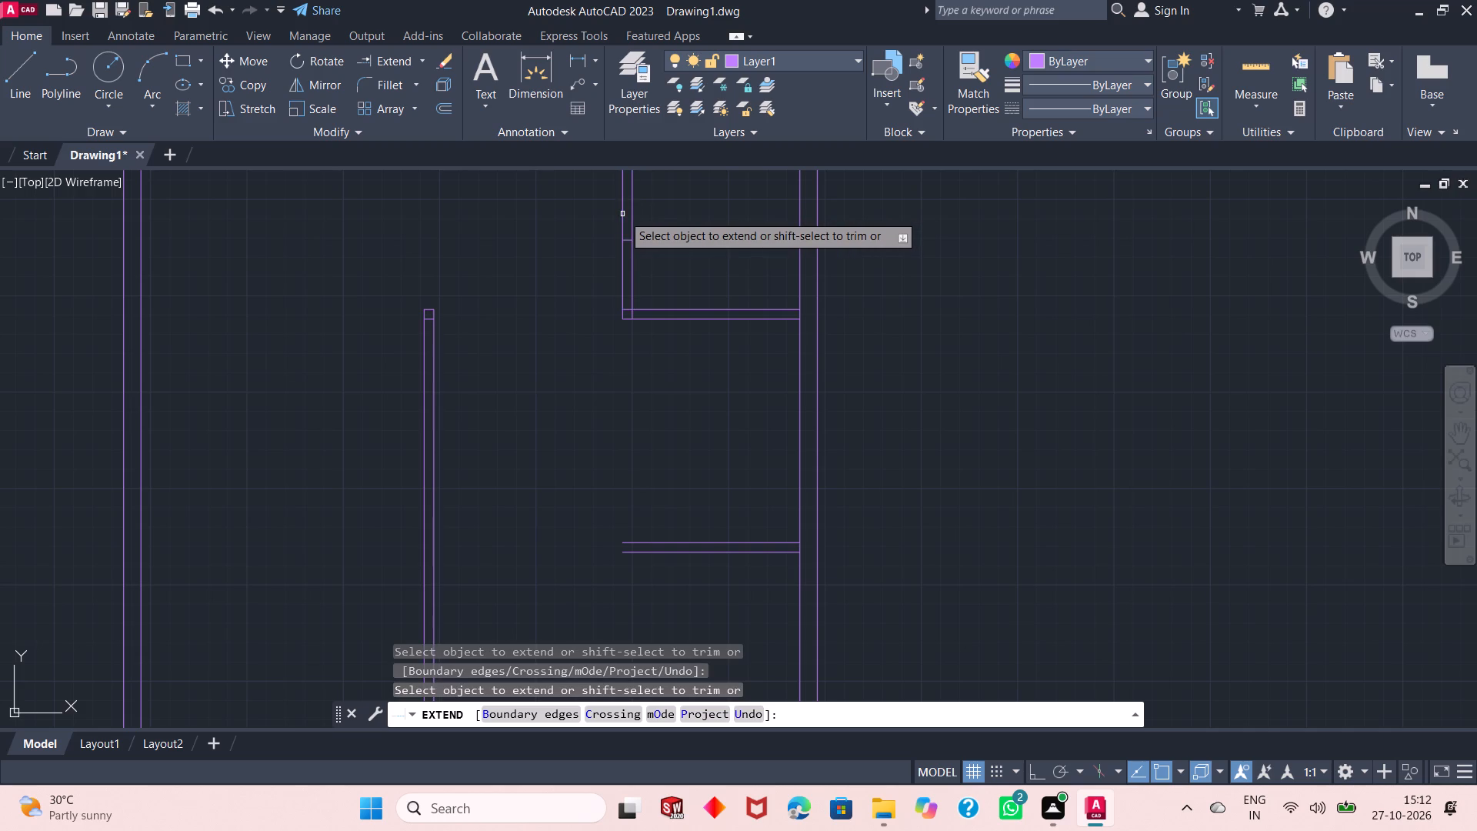
left_click(635, 271)
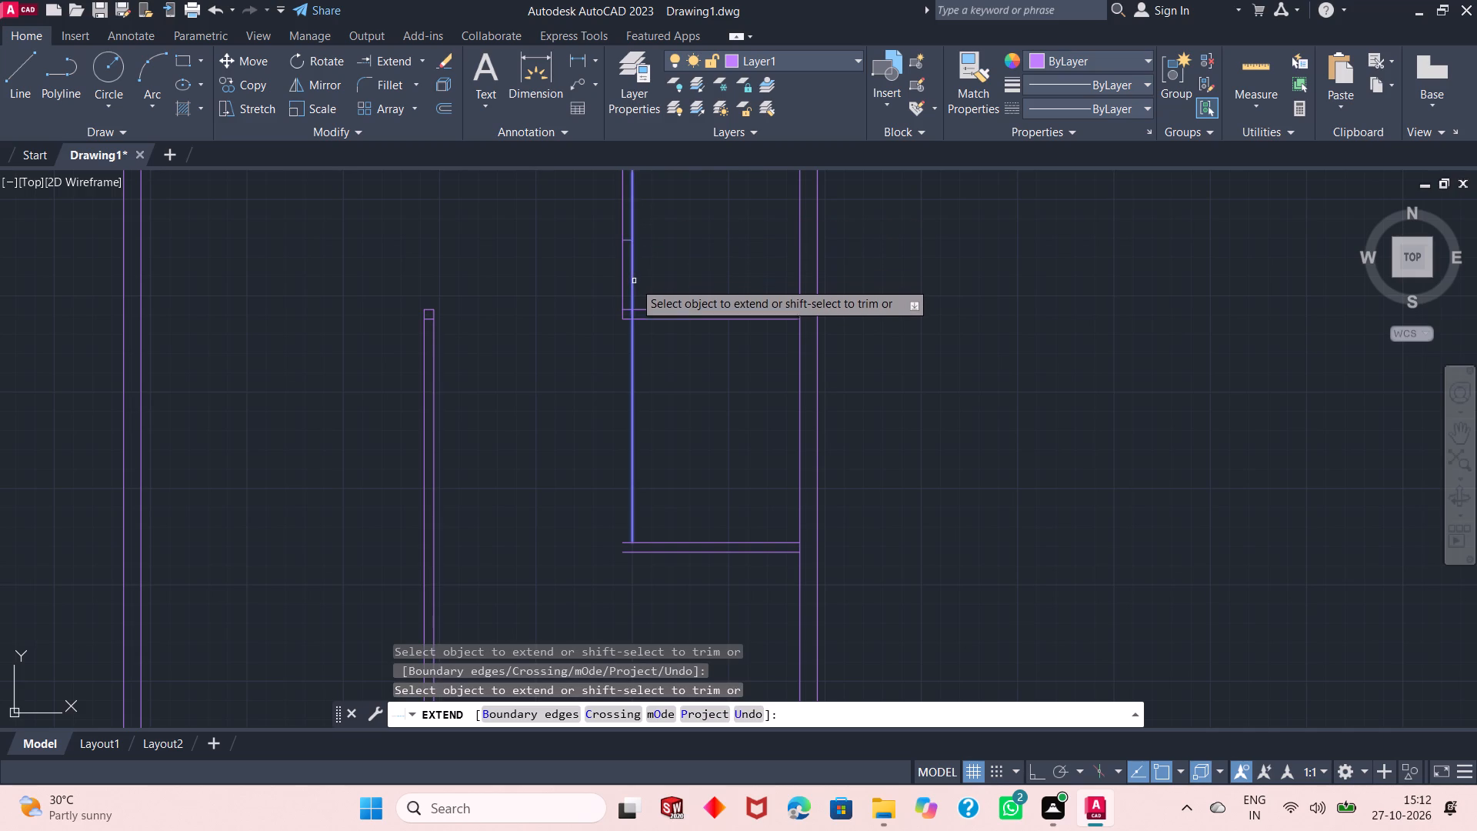
left_click(634, 289)
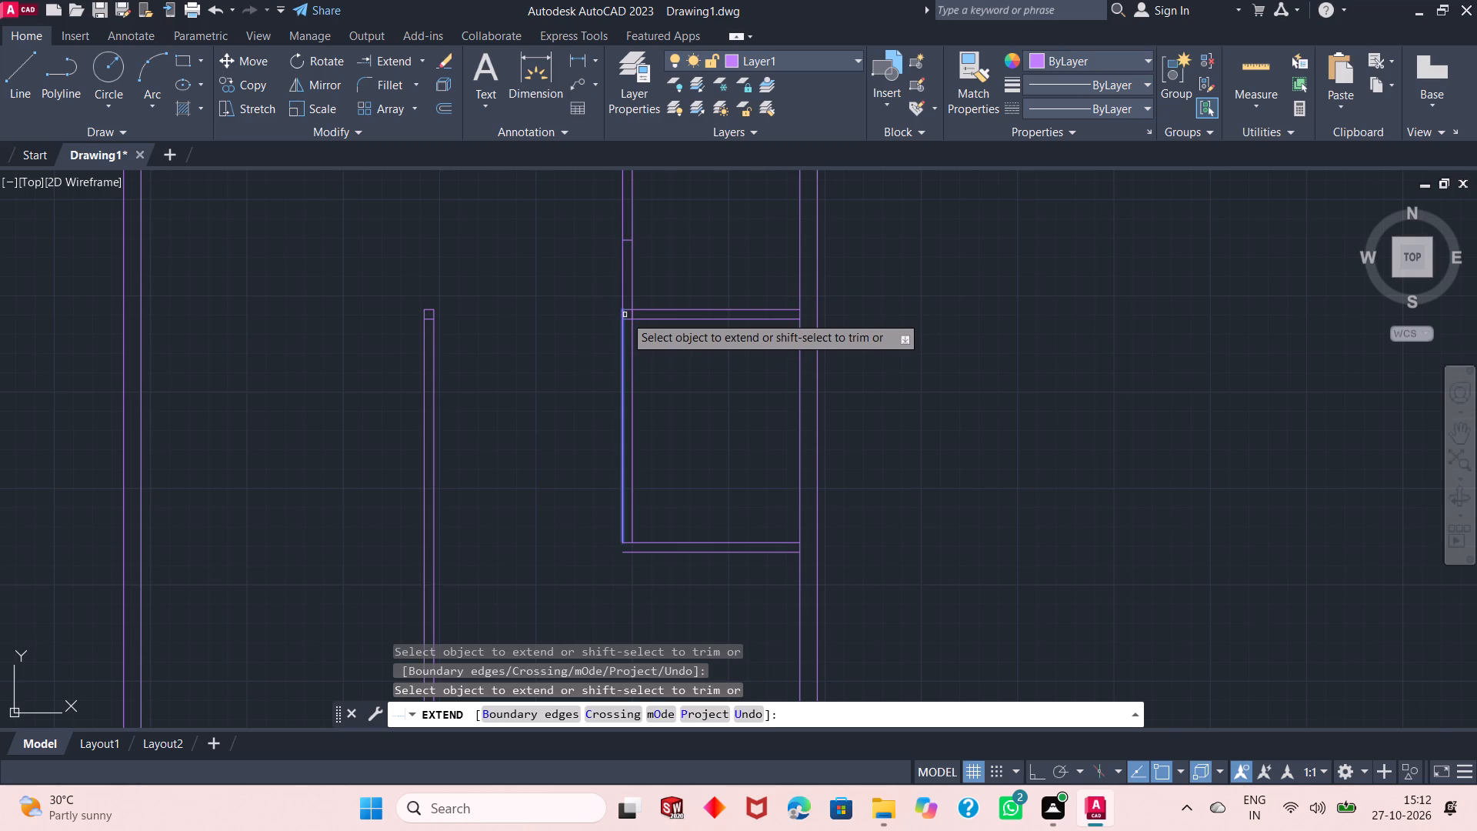
left_click(625, 315)
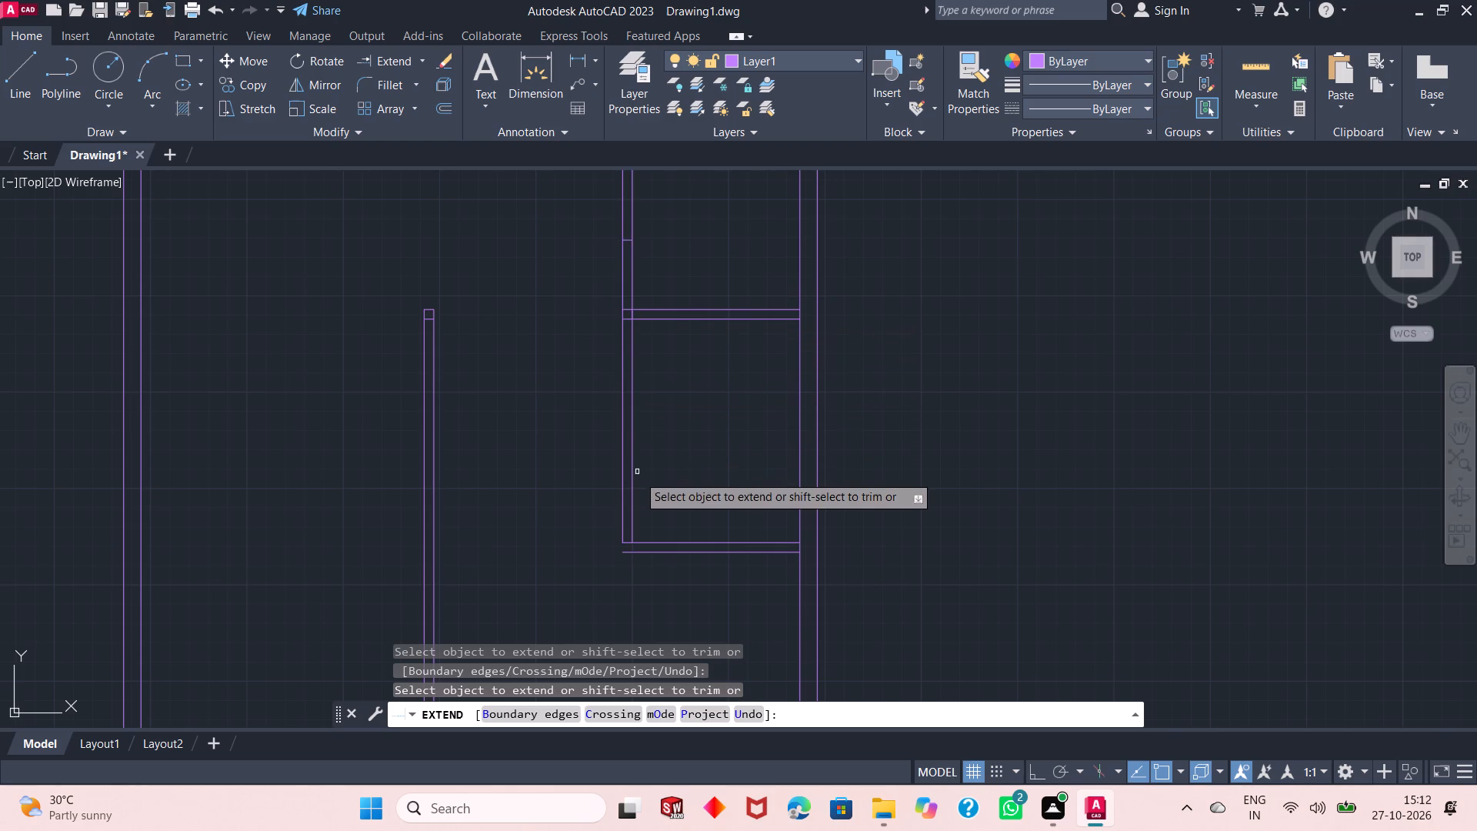
left_click(632, 520)
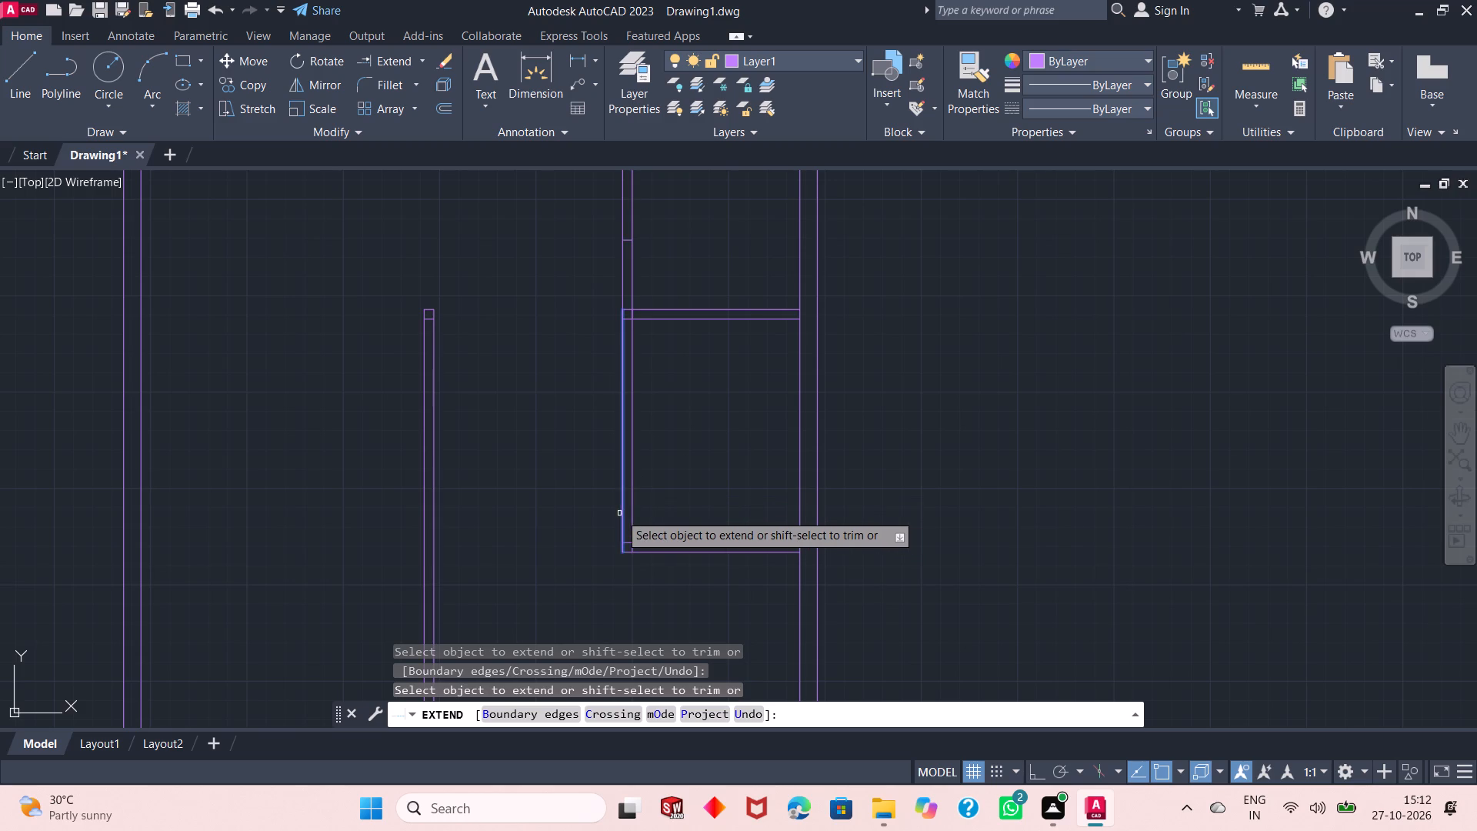
left_click(623, 518)
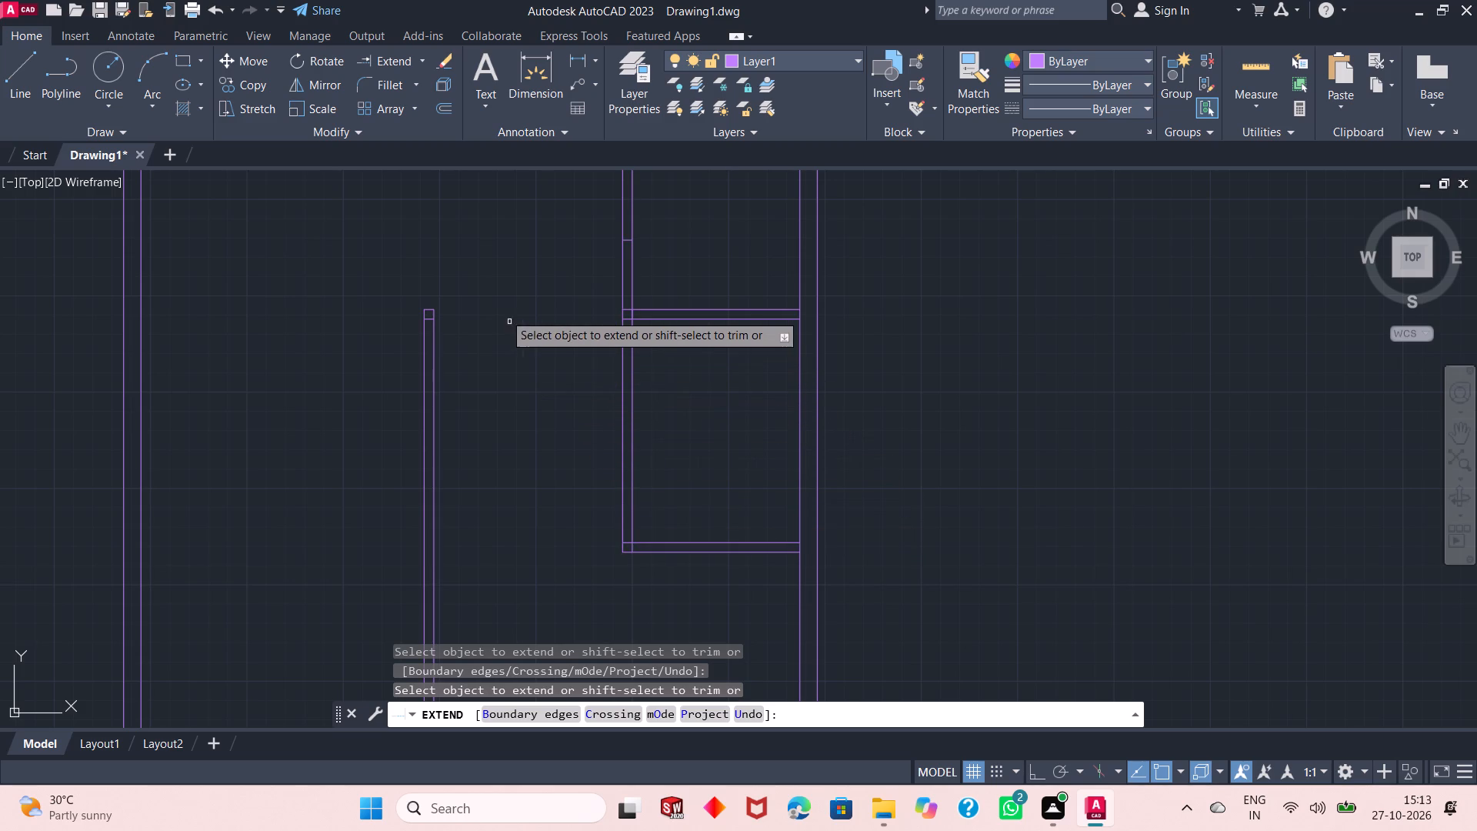
right_click(478, 242)
left_click(502, 254)
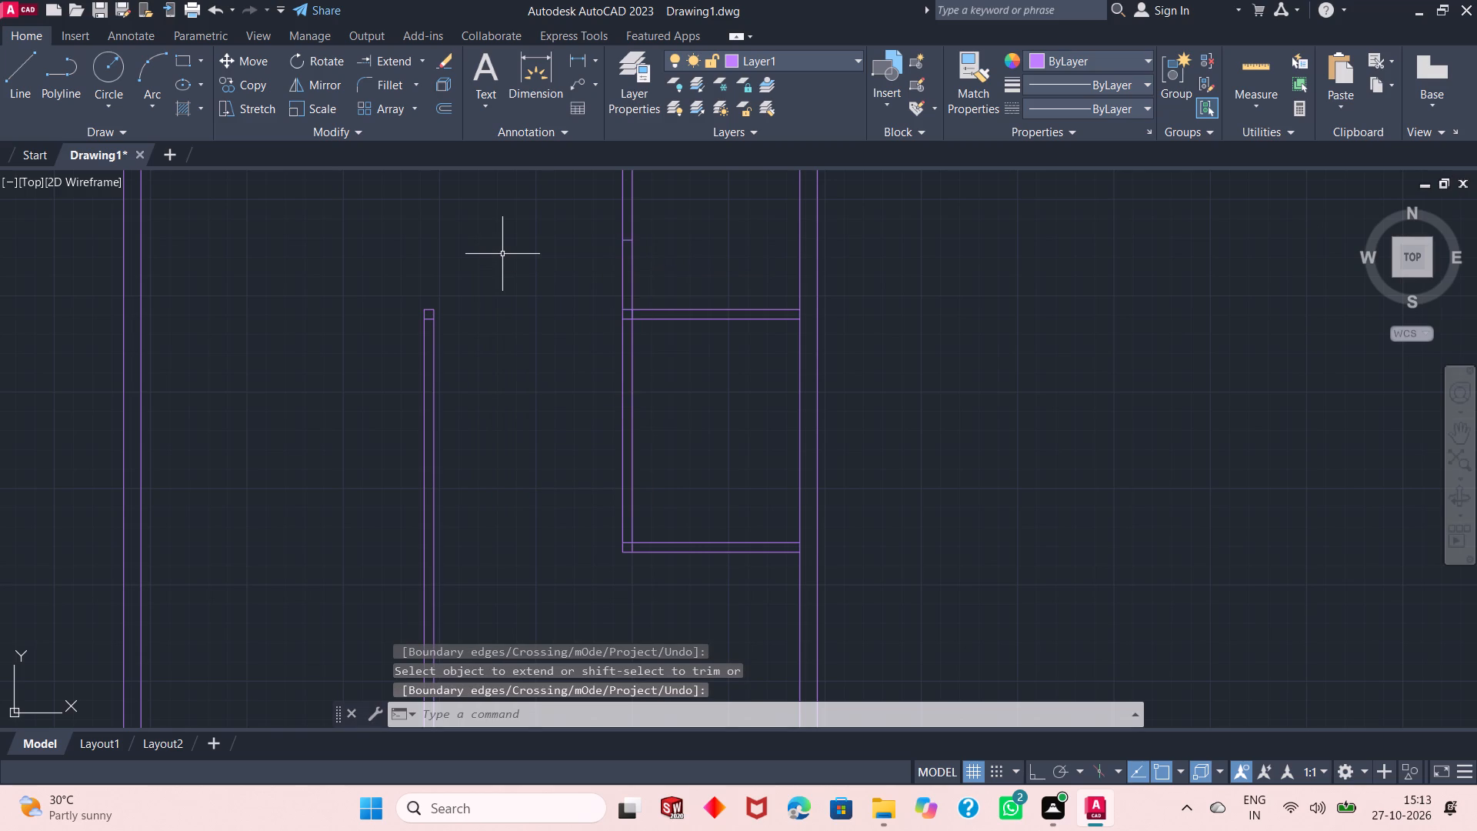
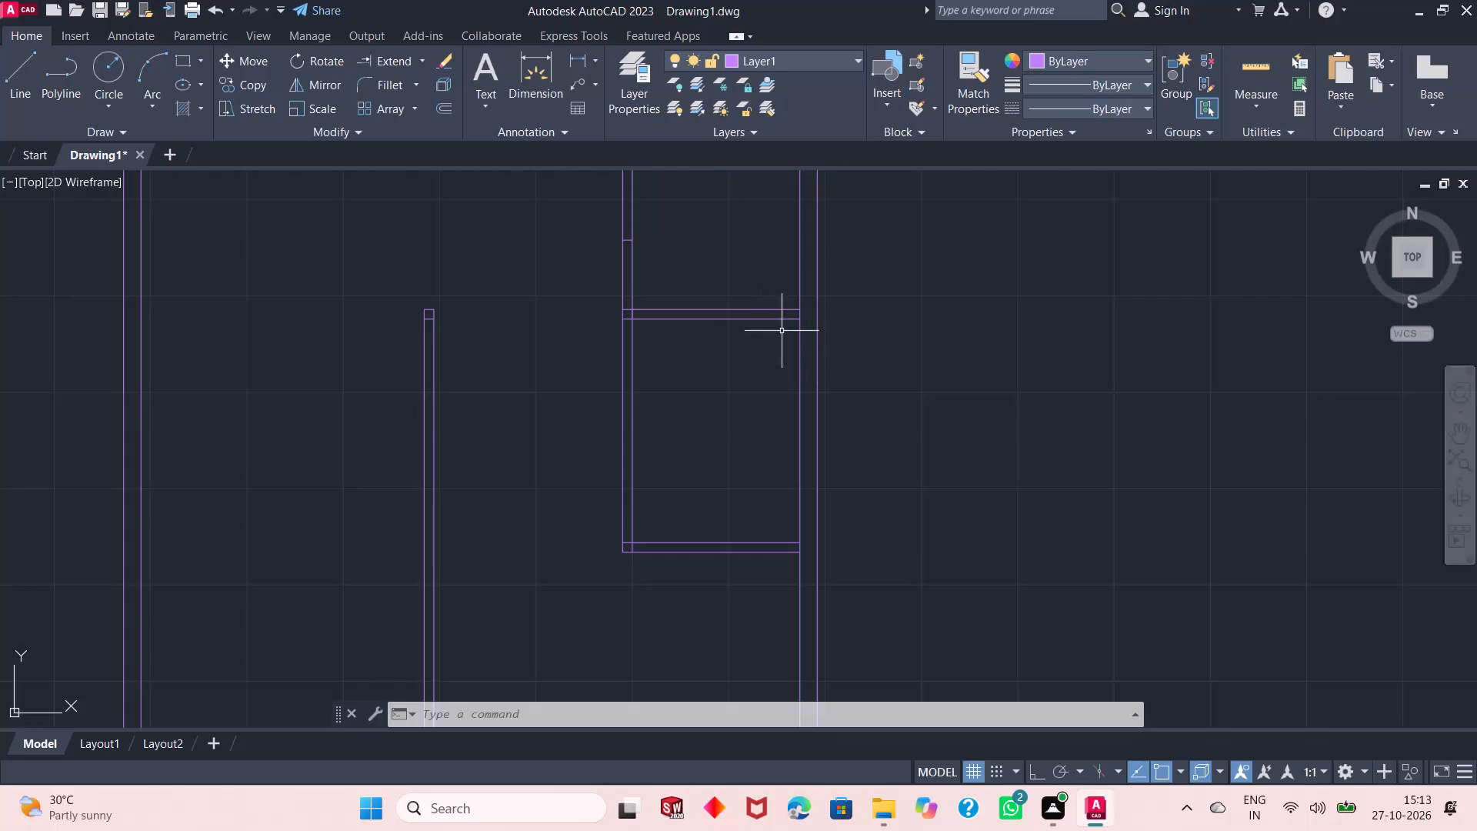
Measure the inside width and height of the room enclosed by the new 5" walls at the right outer wall.
left_click(1263, 79)
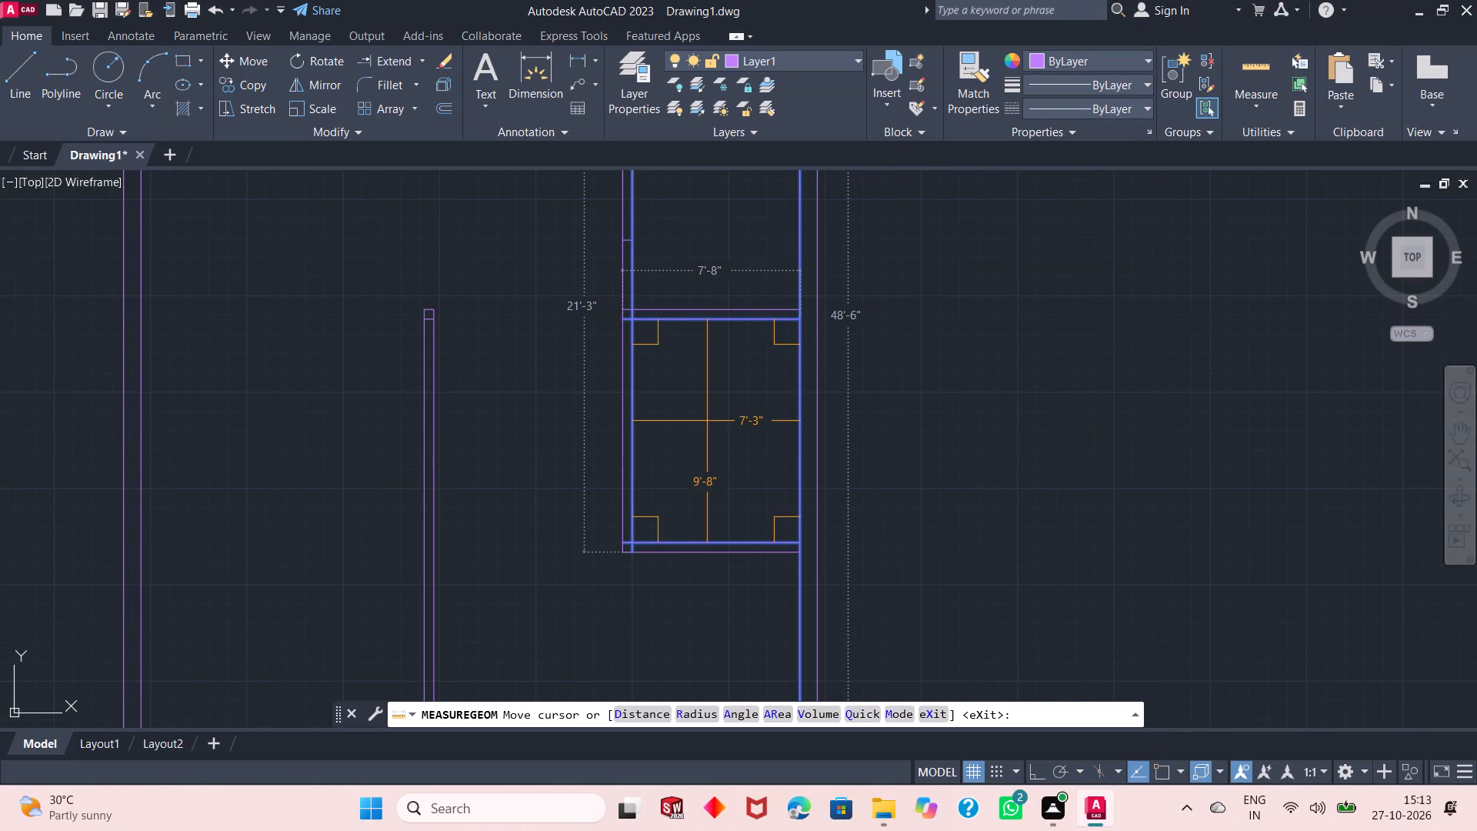
key("Escape")
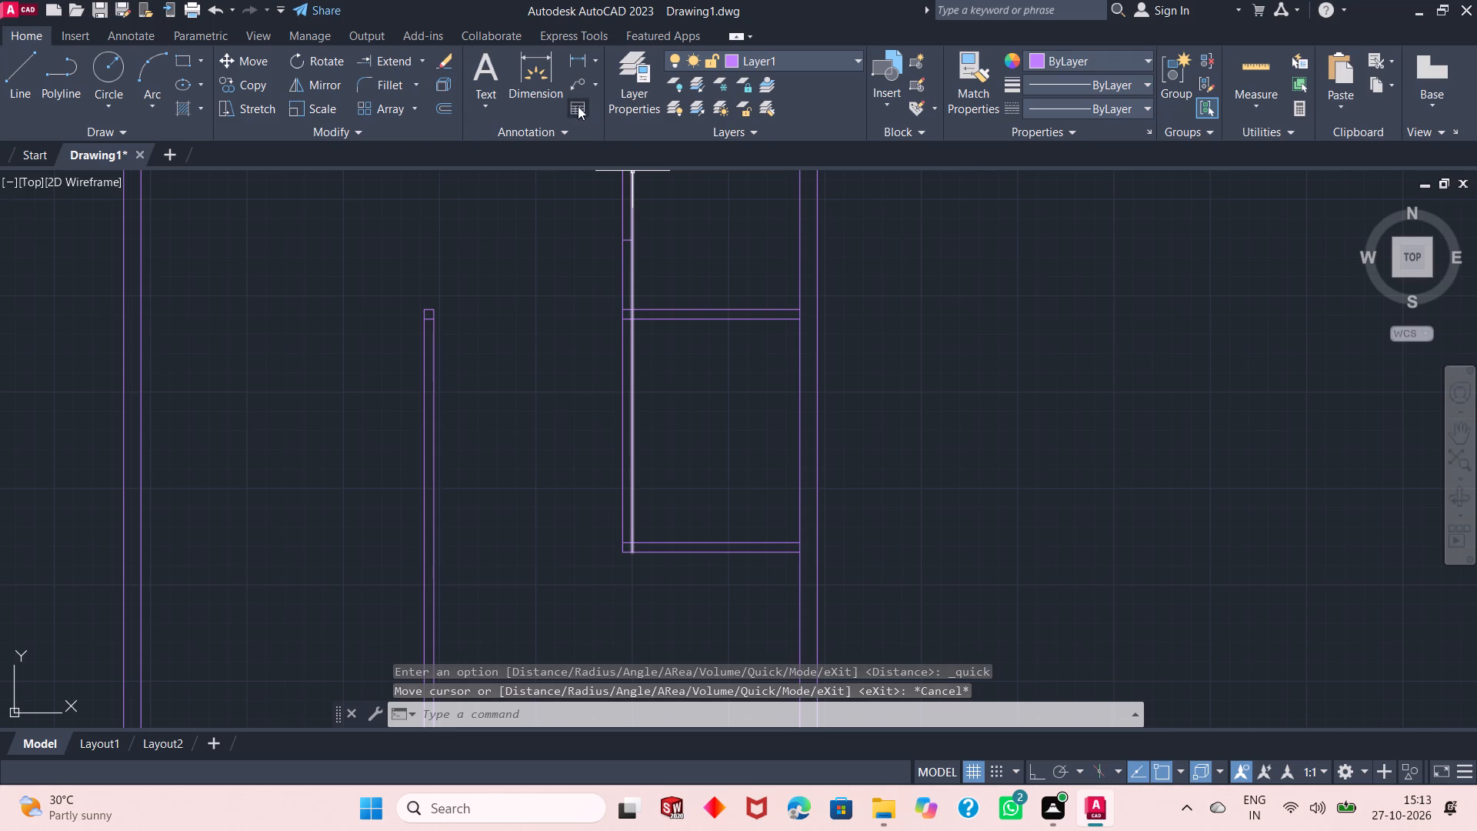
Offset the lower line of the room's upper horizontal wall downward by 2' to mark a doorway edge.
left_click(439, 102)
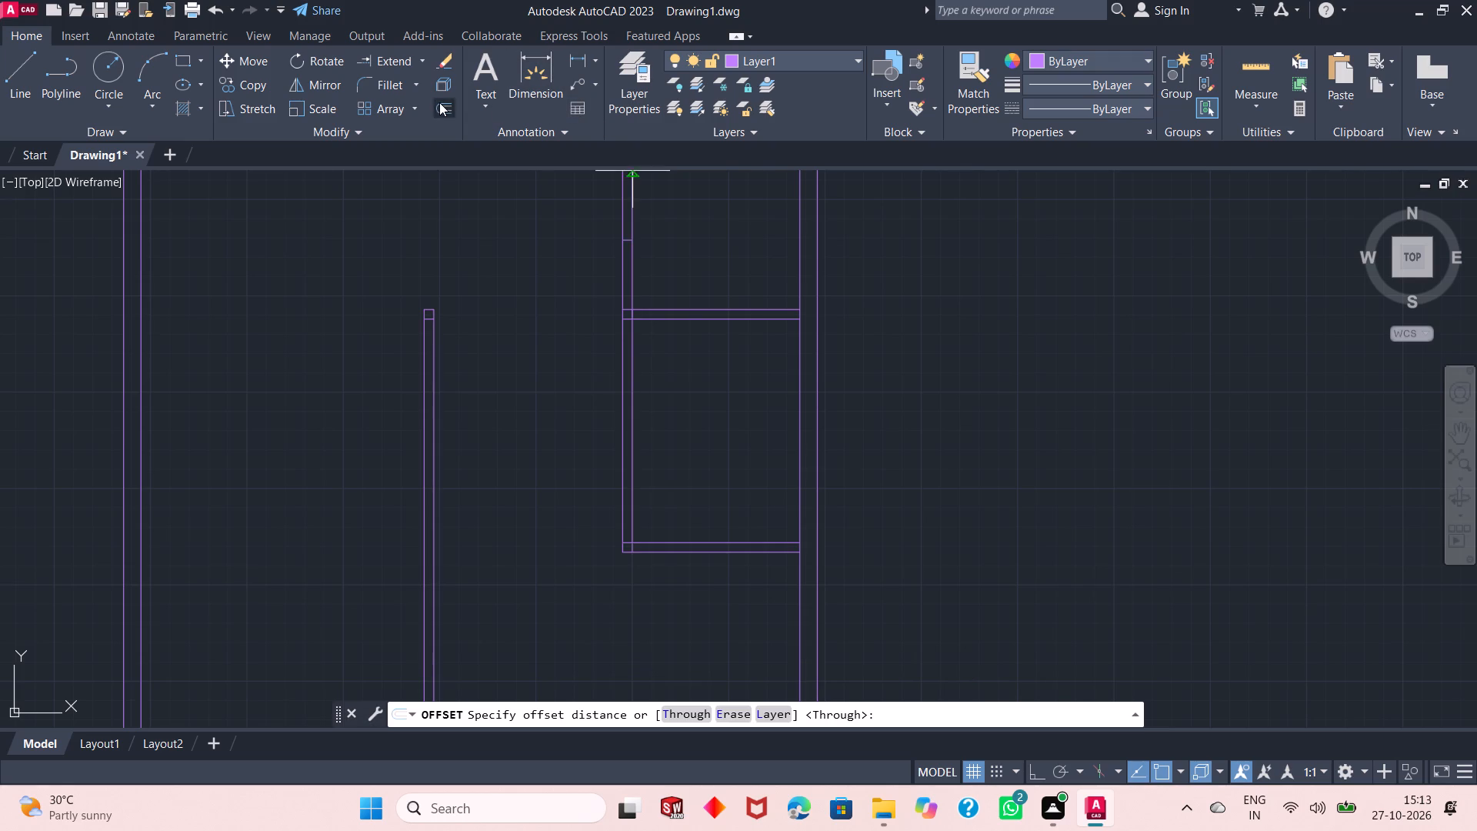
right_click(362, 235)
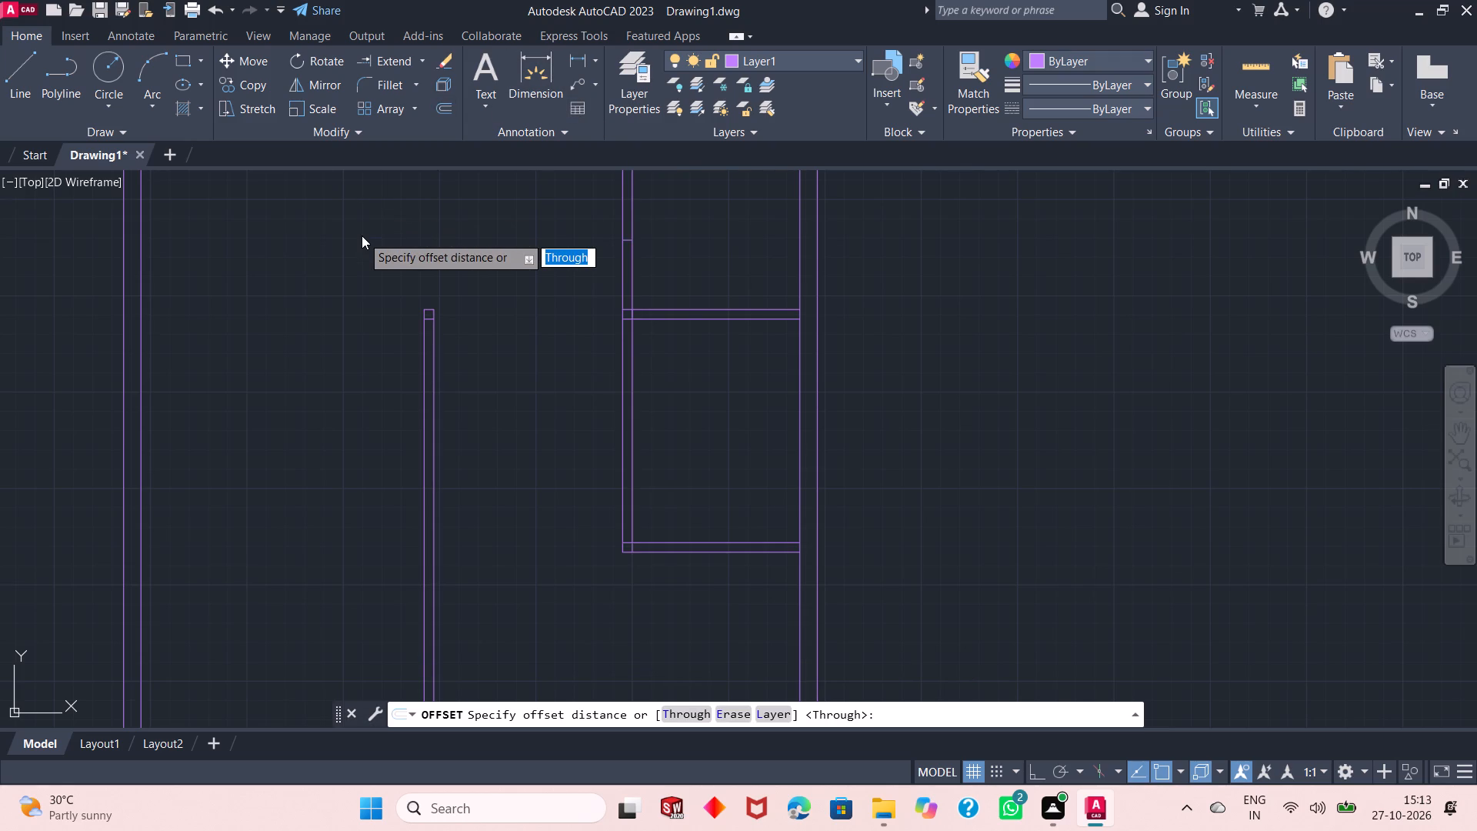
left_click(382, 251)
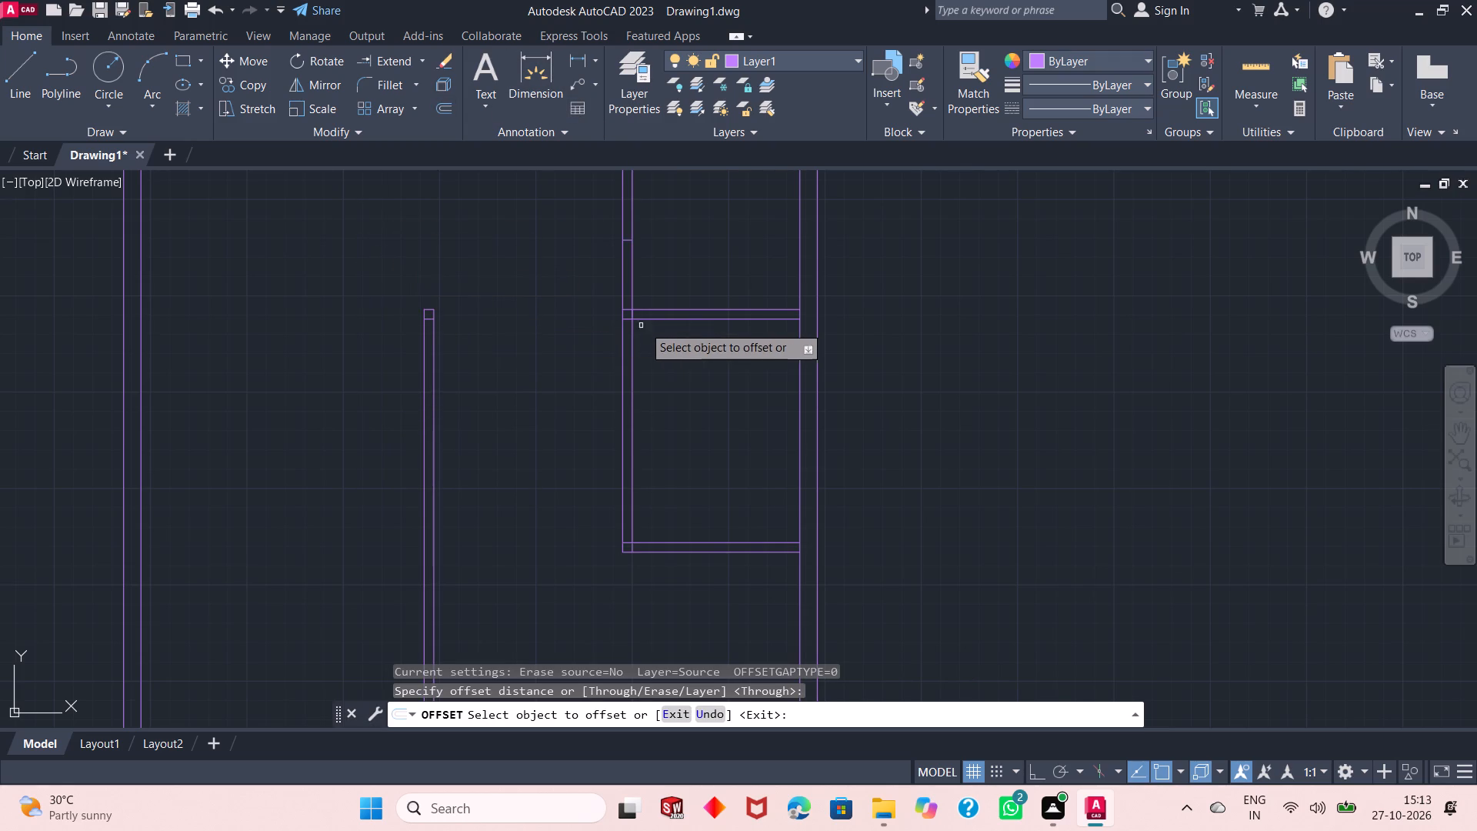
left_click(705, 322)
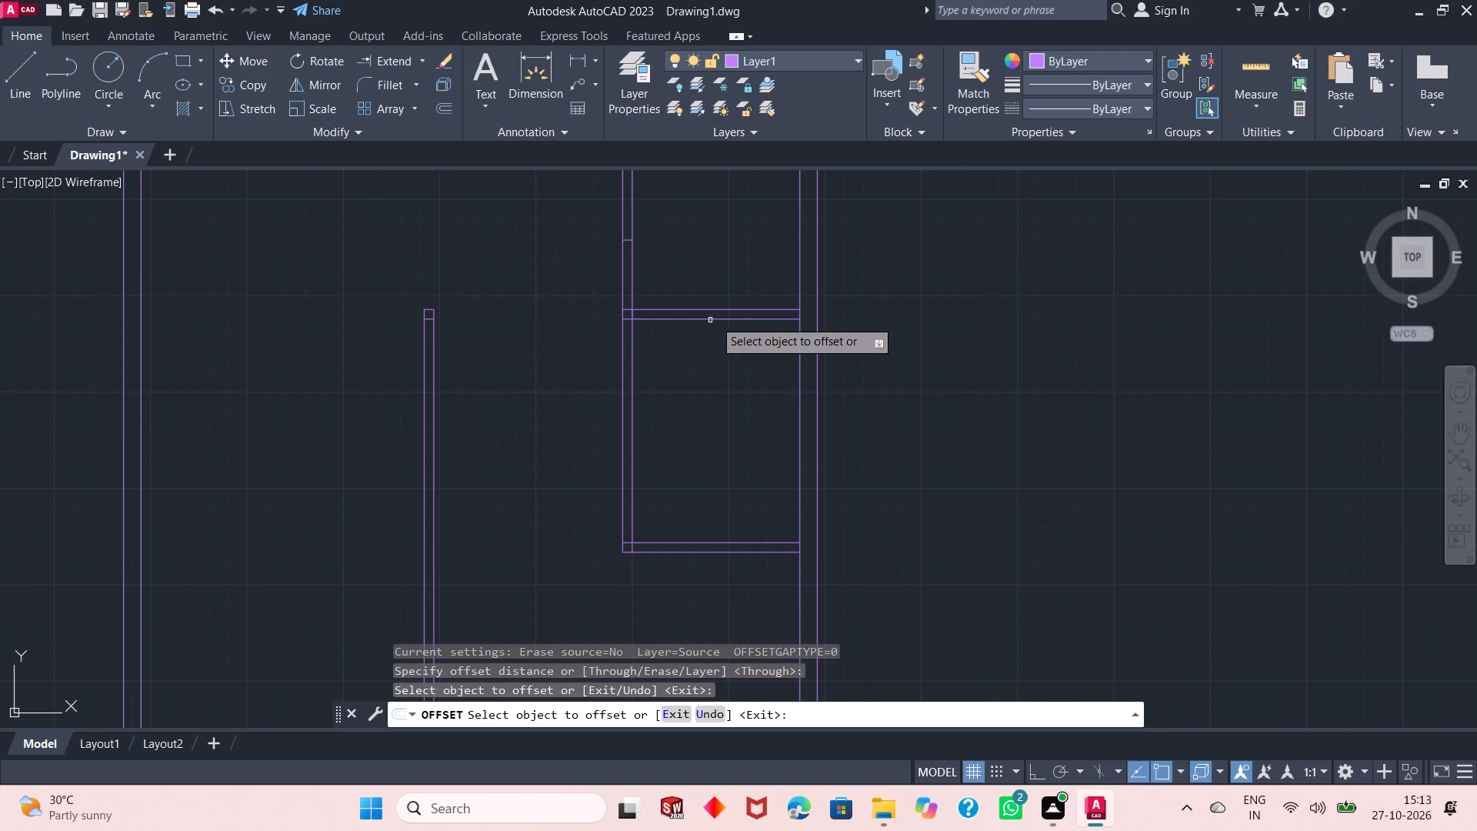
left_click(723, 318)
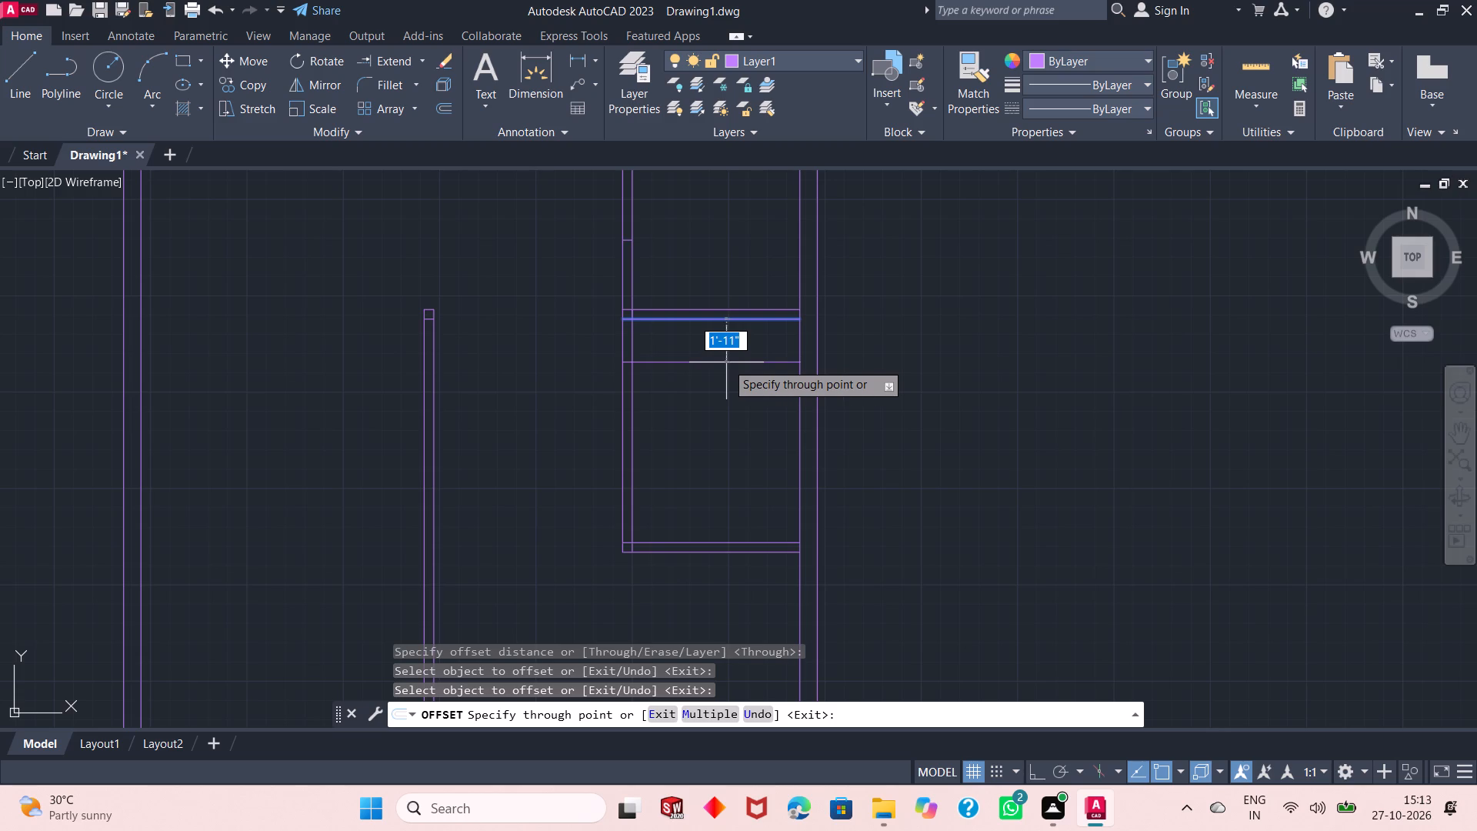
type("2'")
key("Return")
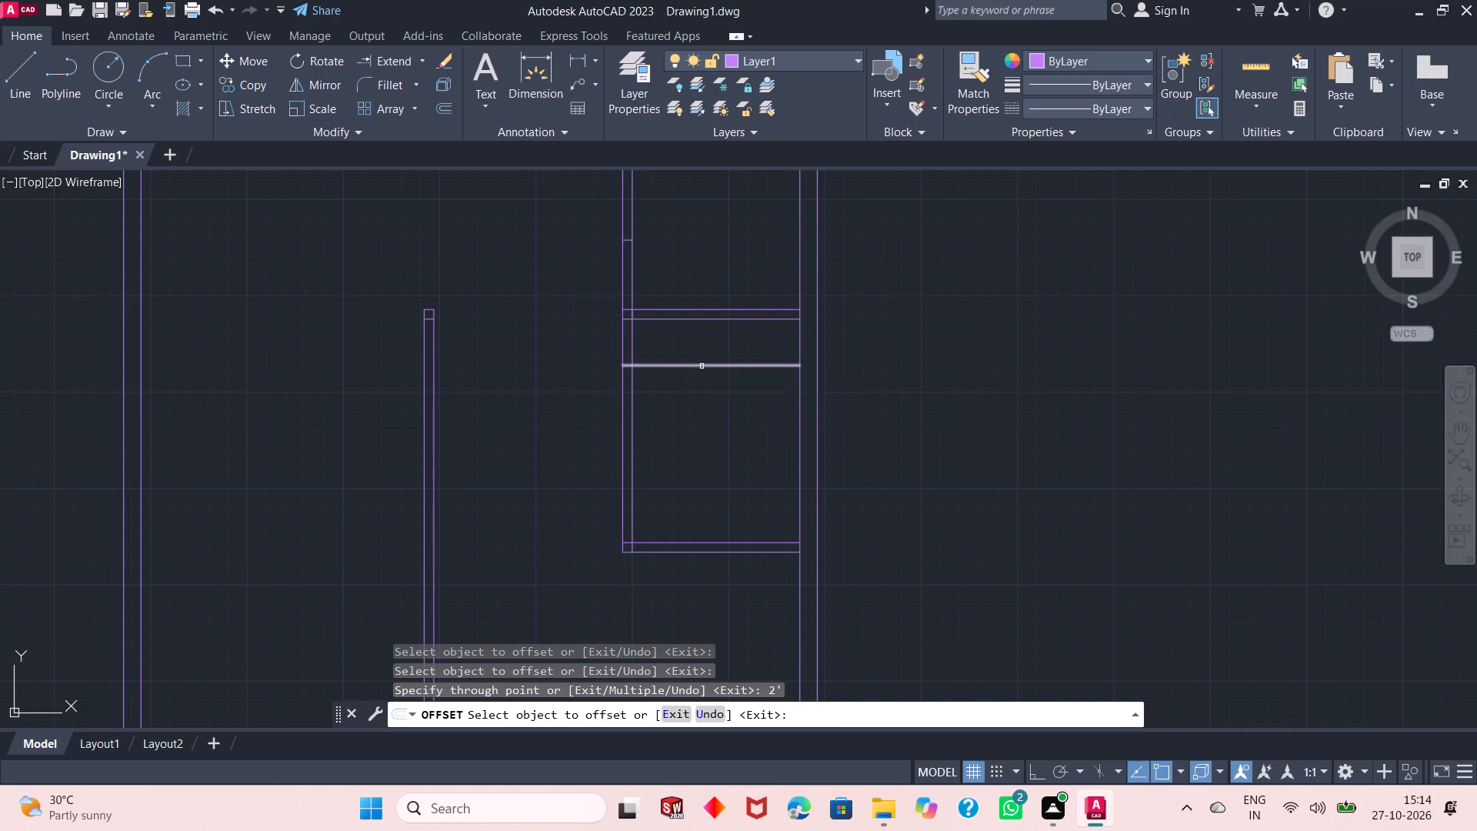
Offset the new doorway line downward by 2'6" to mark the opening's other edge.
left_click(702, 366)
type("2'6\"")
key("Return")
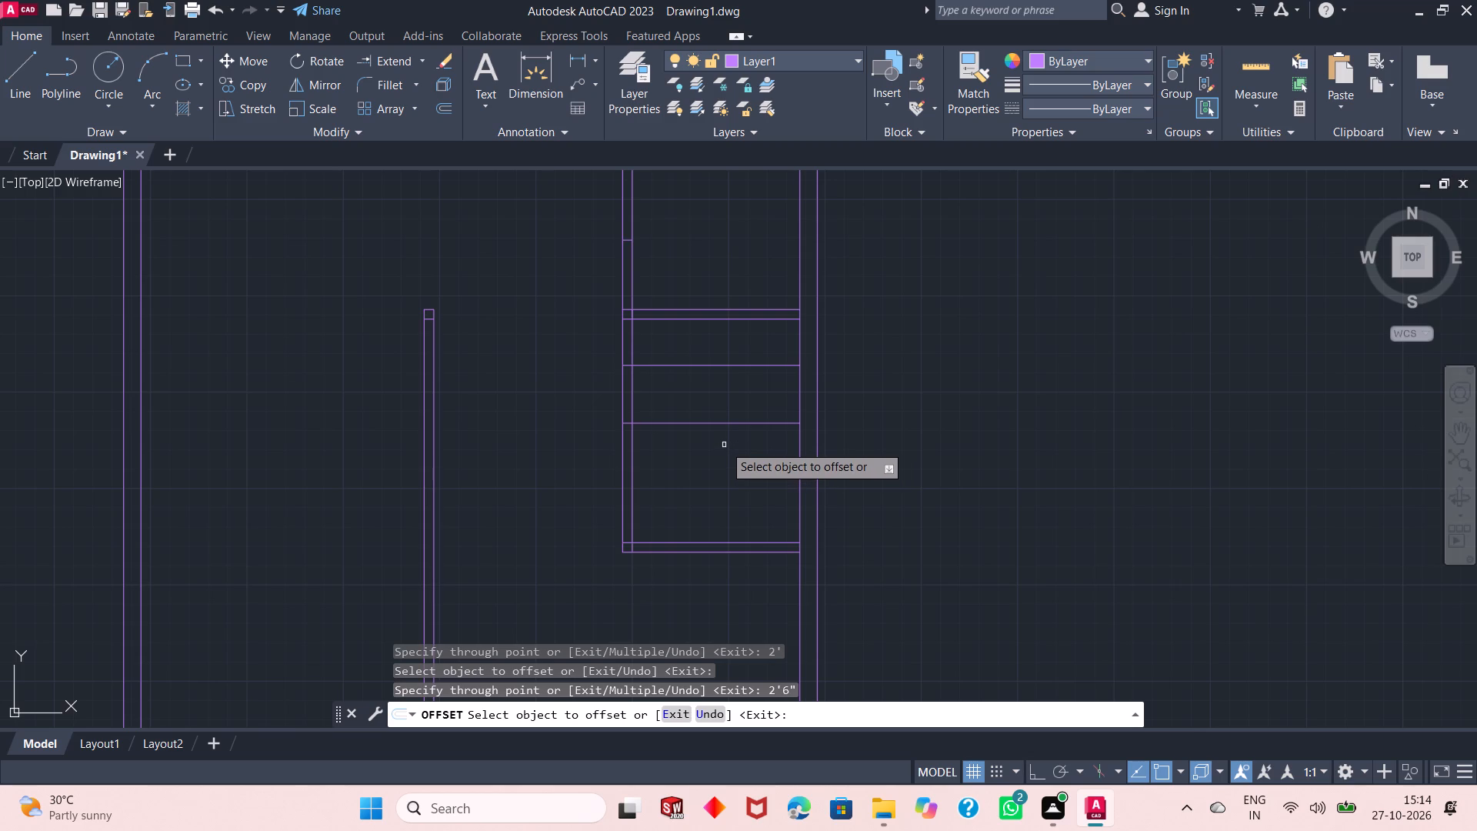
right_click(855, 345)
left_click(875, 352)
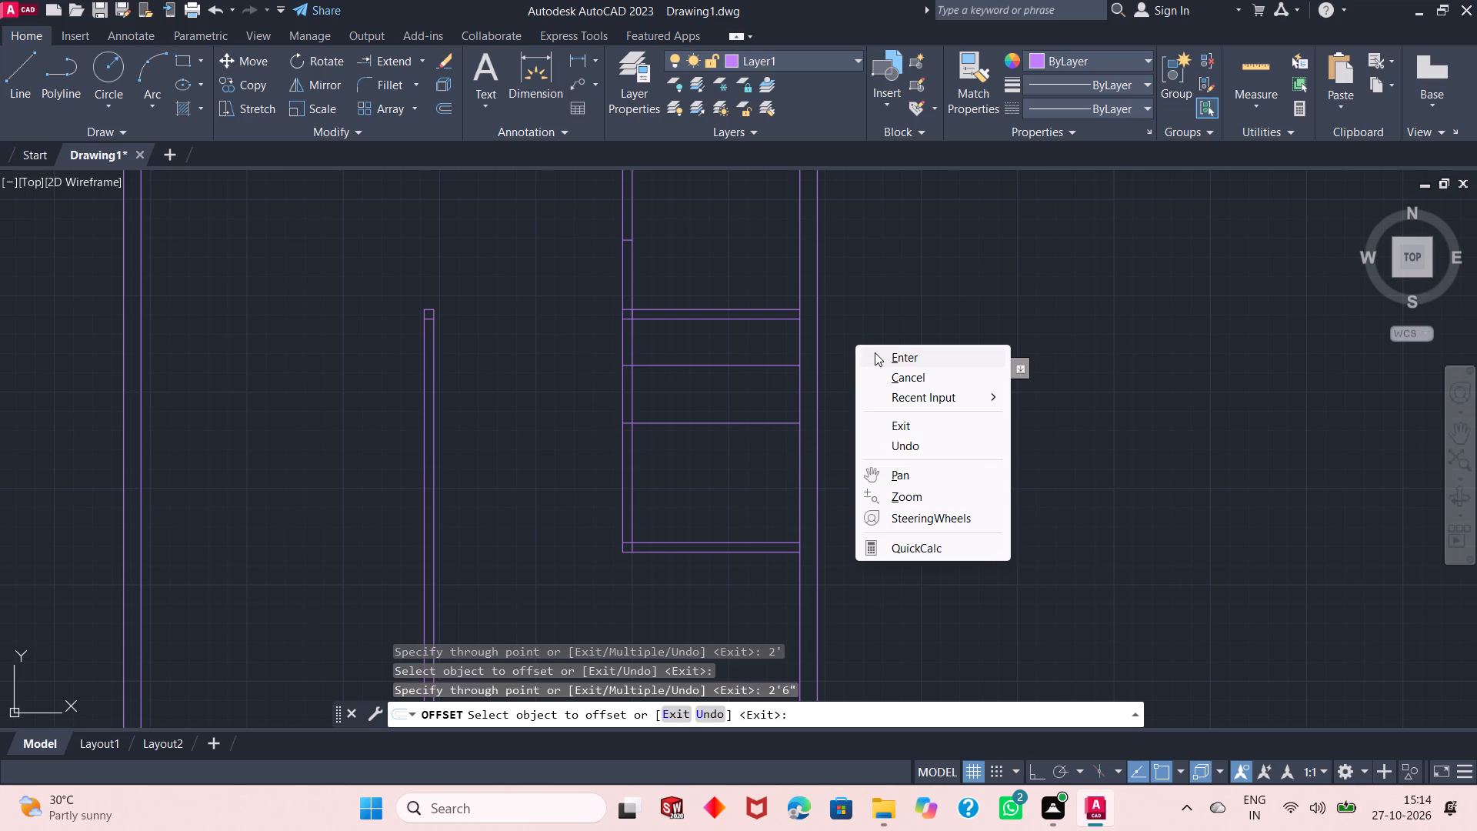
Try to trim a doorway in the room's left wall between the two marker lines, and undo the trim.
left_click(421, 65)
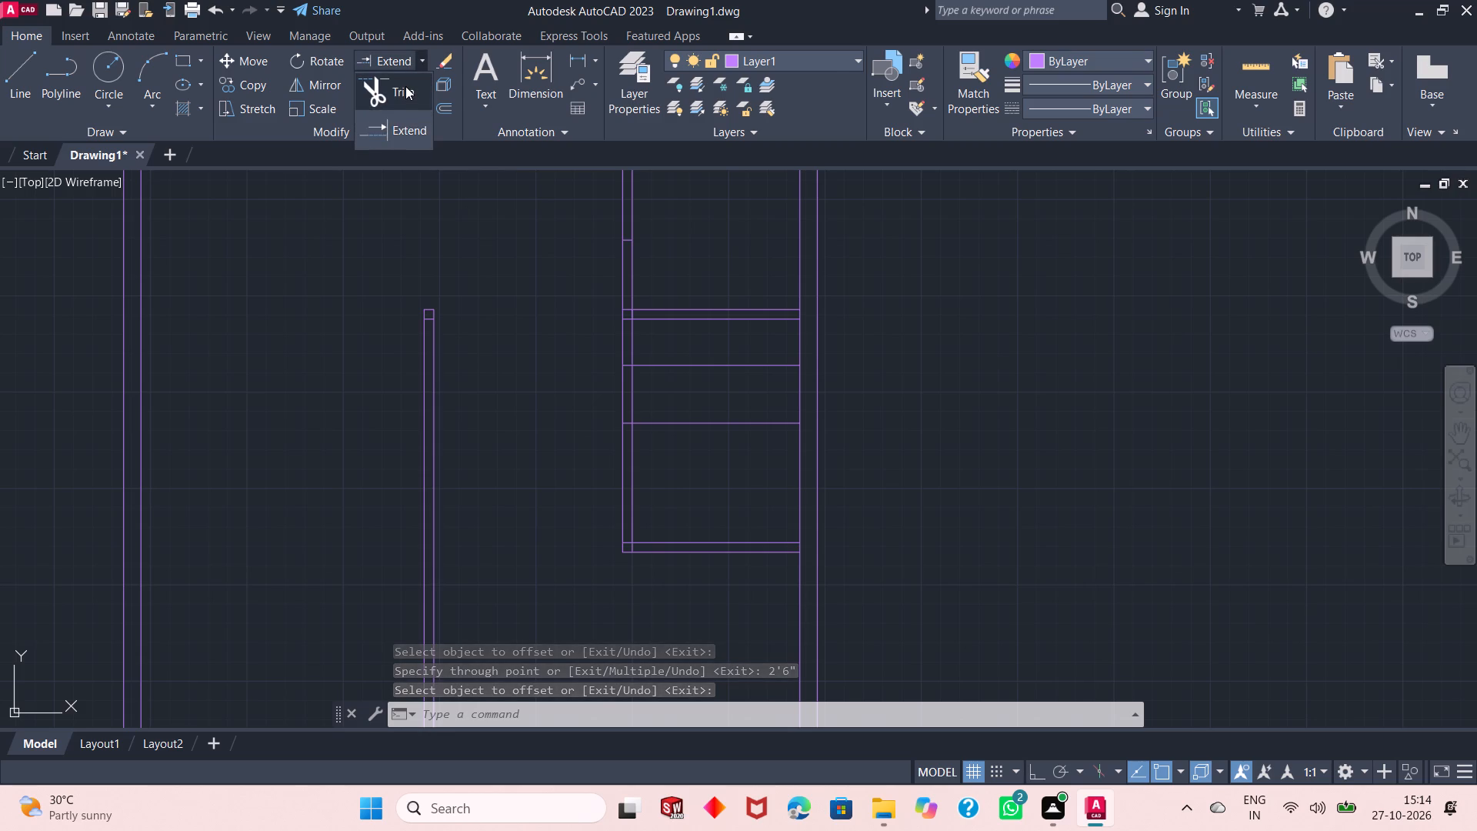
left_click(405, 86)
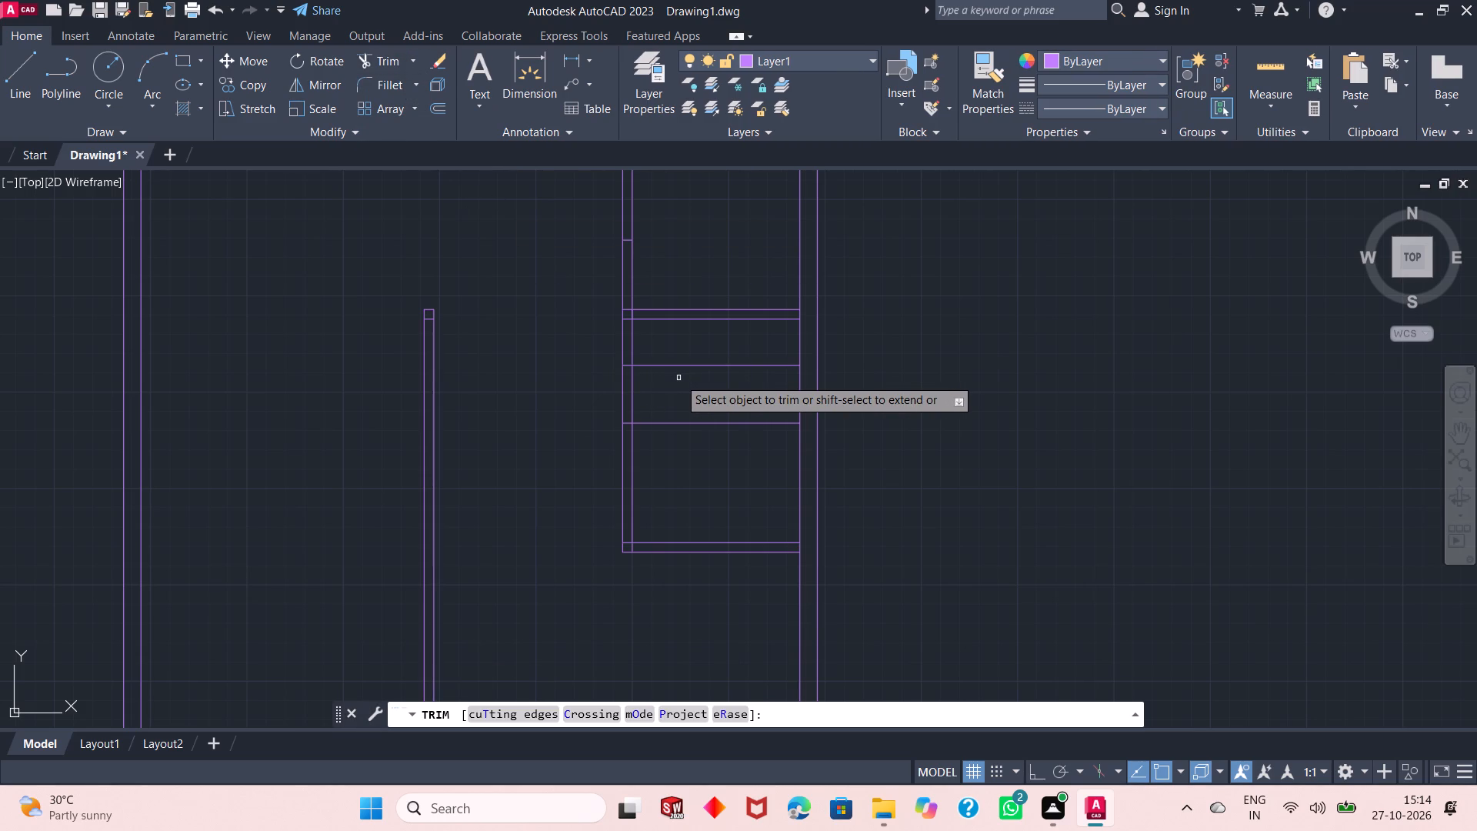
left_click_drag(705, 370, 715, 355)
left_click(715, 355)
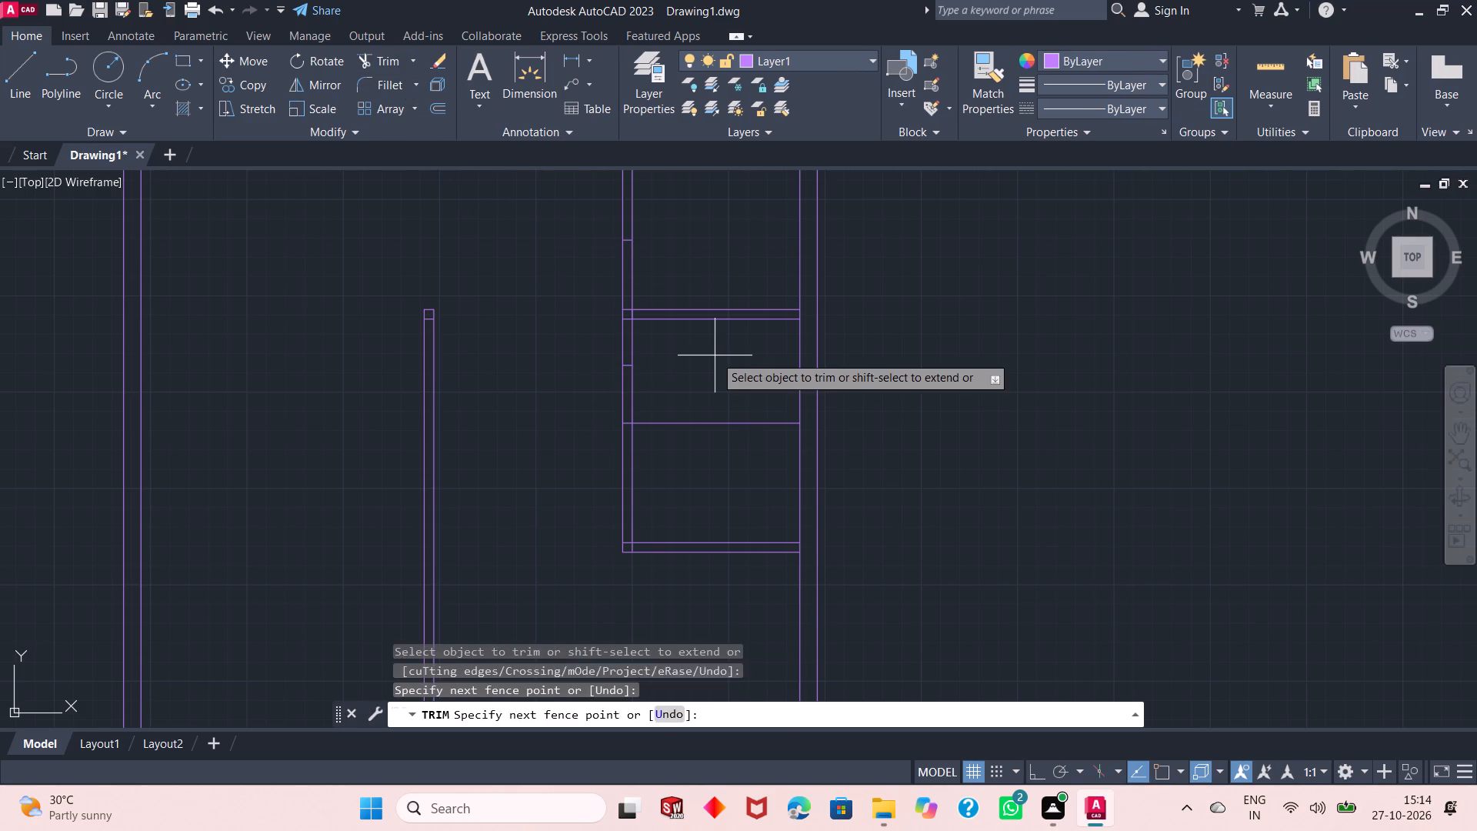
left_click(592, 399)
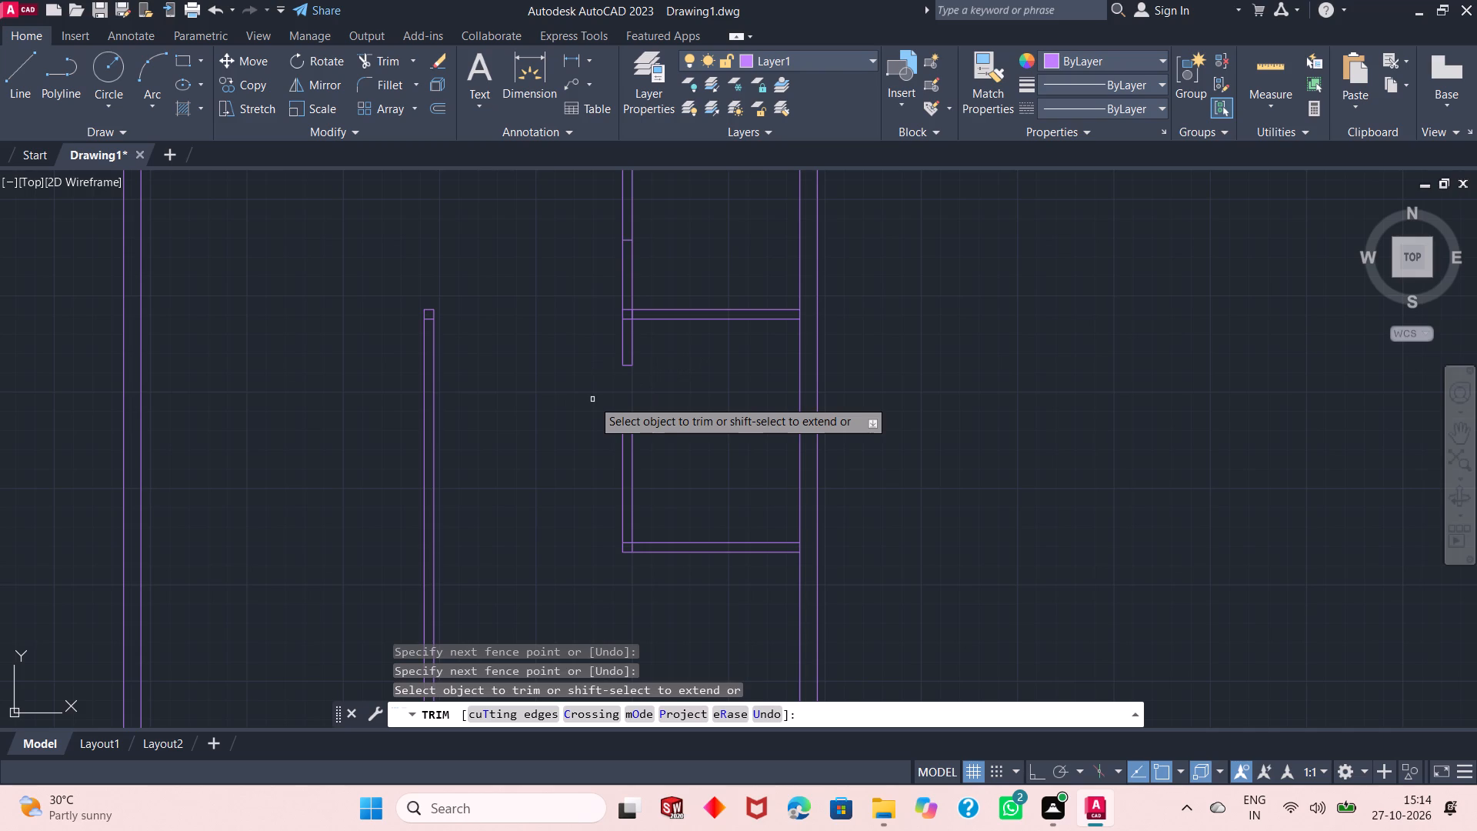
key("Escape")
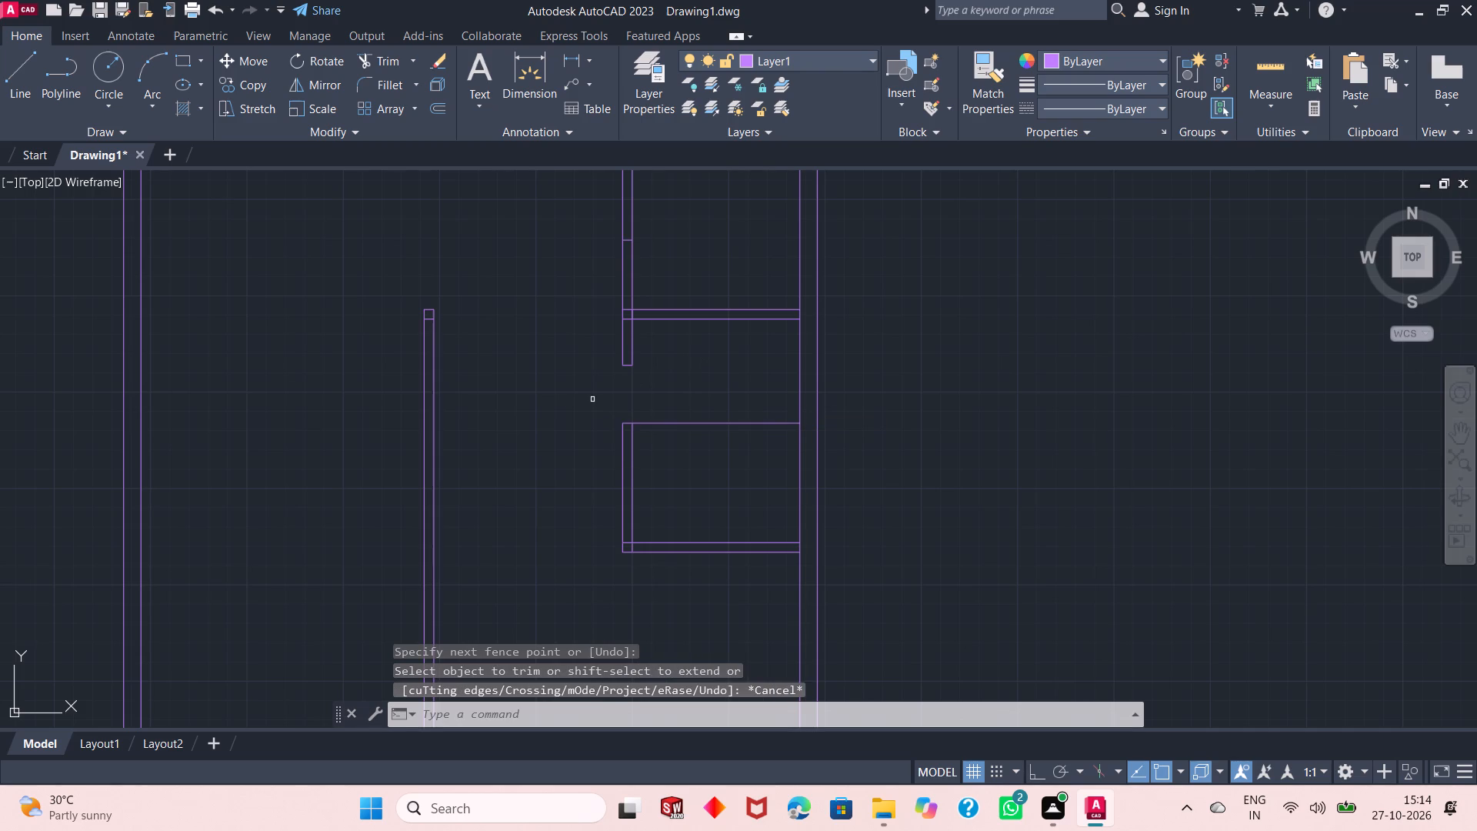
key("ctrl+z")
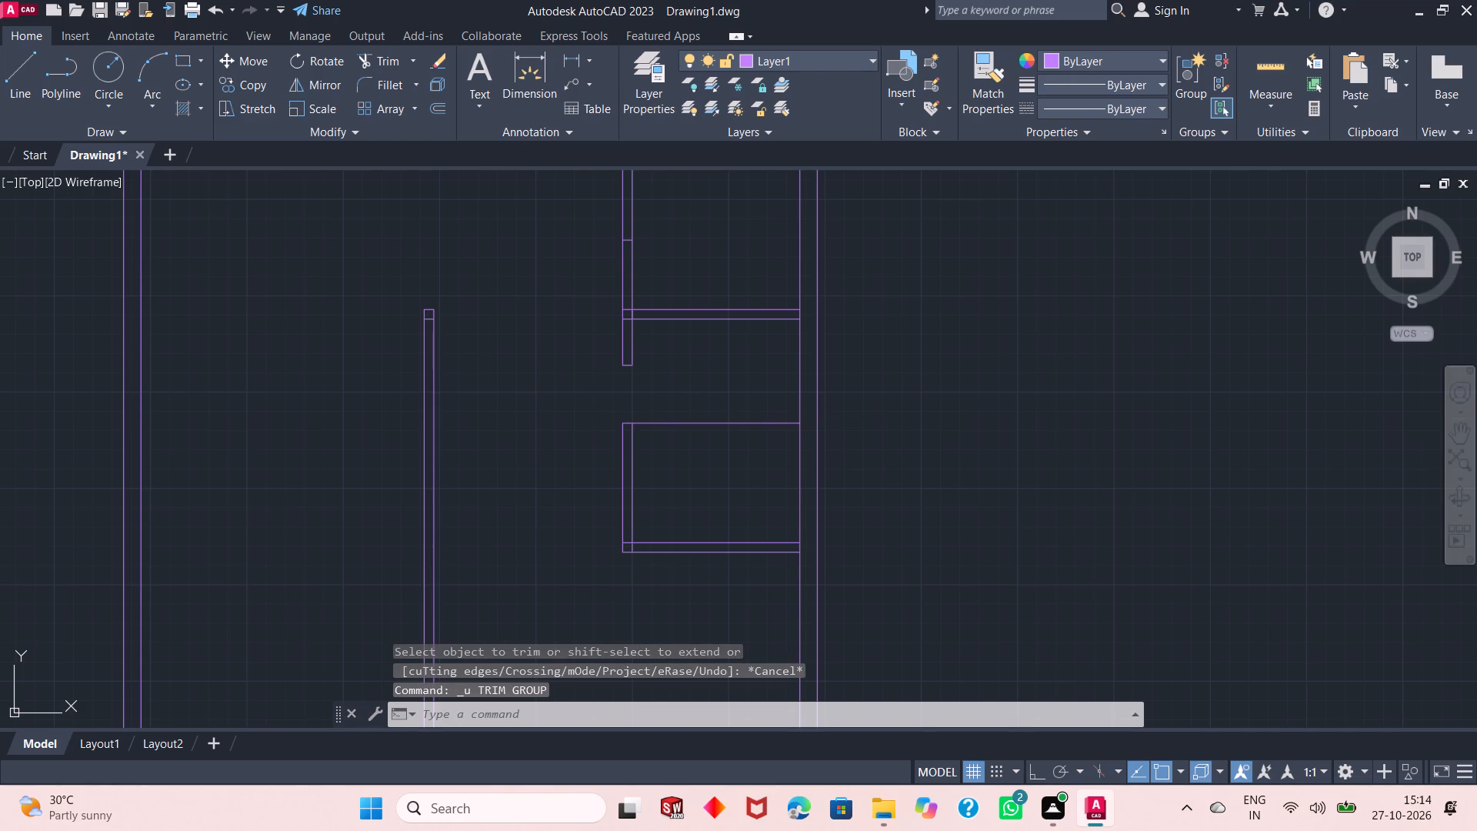
Delete the outer line of the room's left wall, between its upper and lower horizontal walls.
left_click(622, 337)
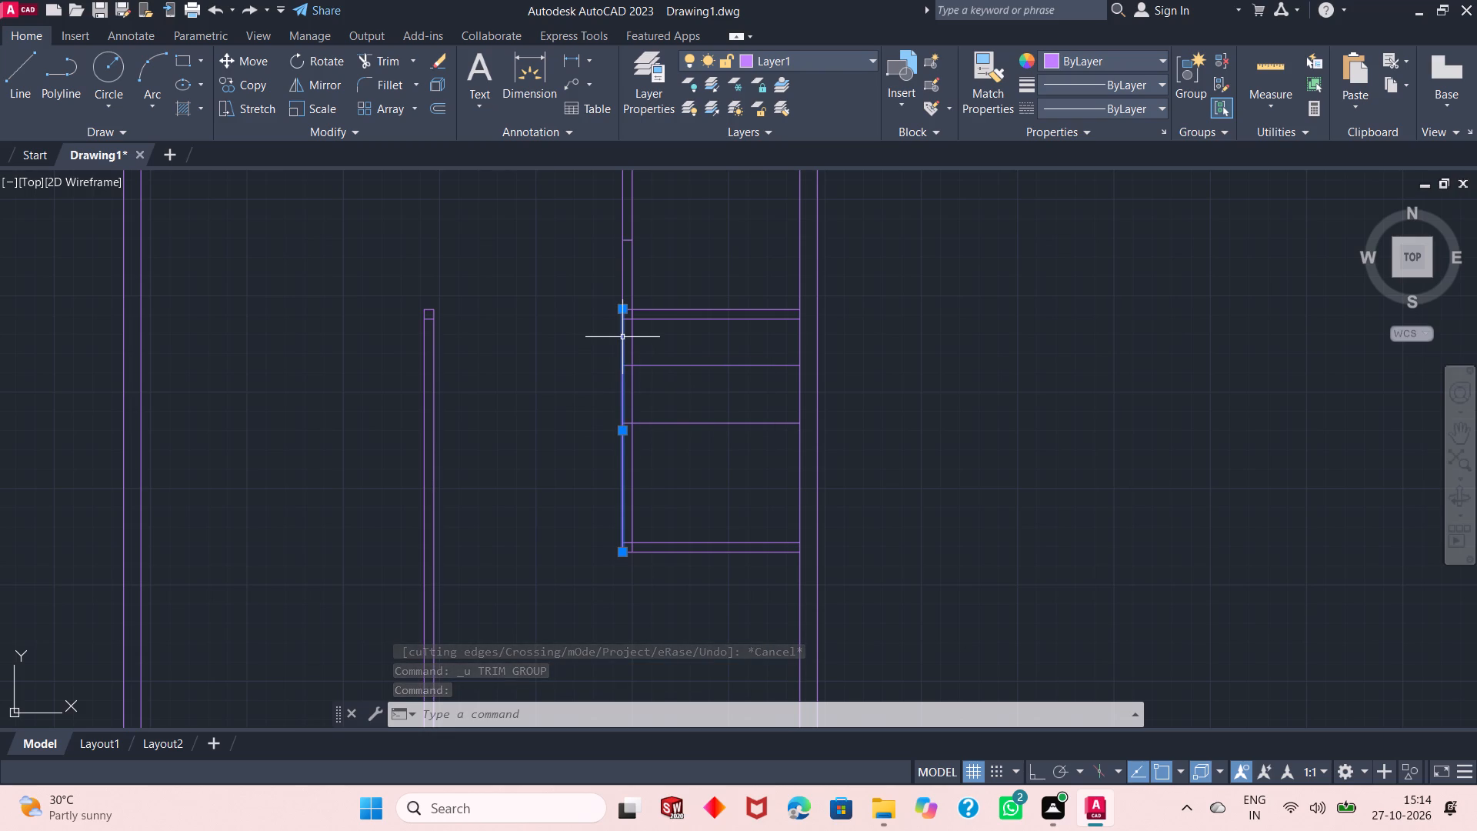
key("Delete")
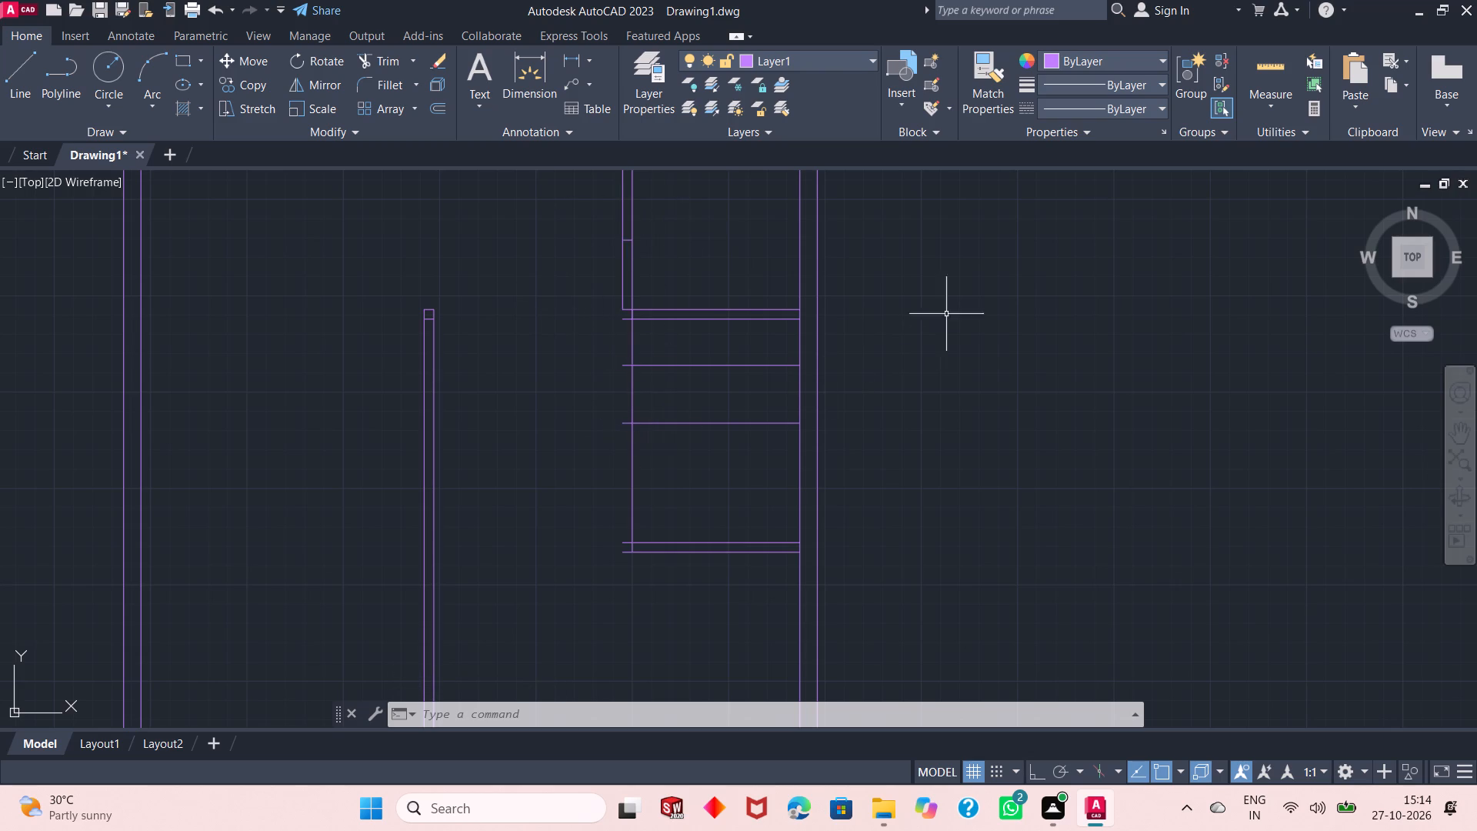
Measure the space between the lower doorway marker line and the room's lower wall.
left_click(1257, 62)
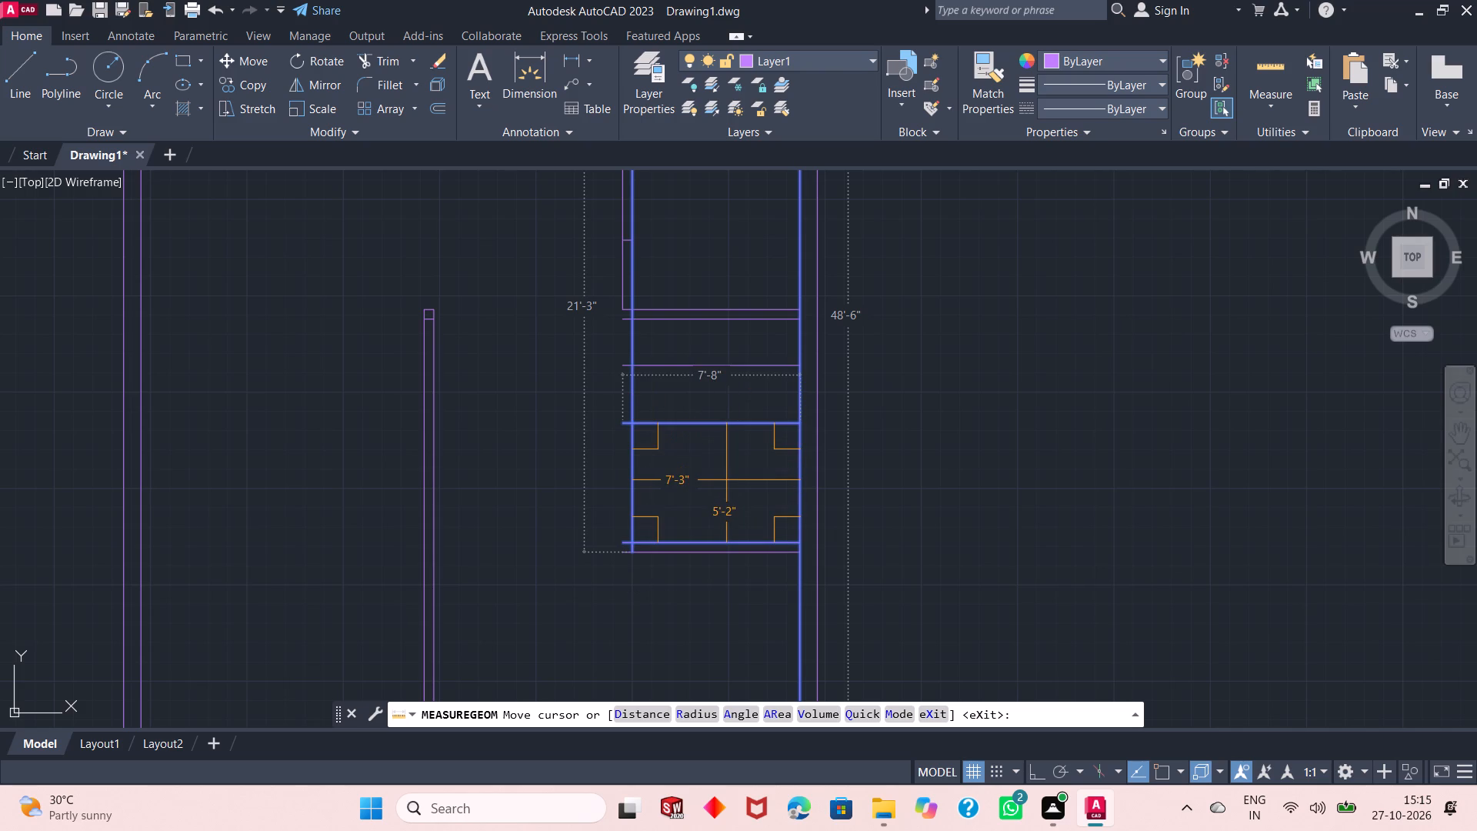
key("Escape")
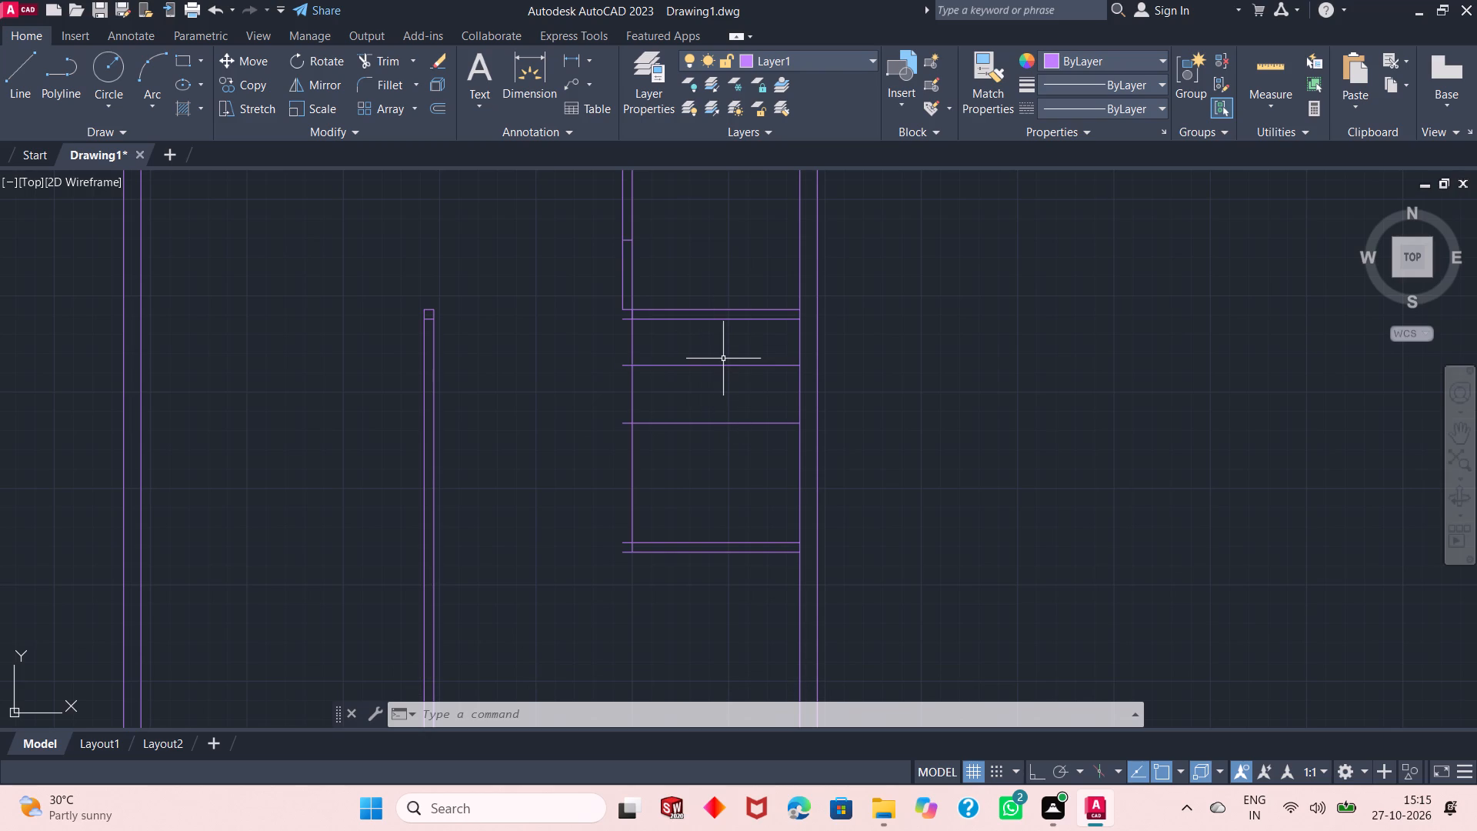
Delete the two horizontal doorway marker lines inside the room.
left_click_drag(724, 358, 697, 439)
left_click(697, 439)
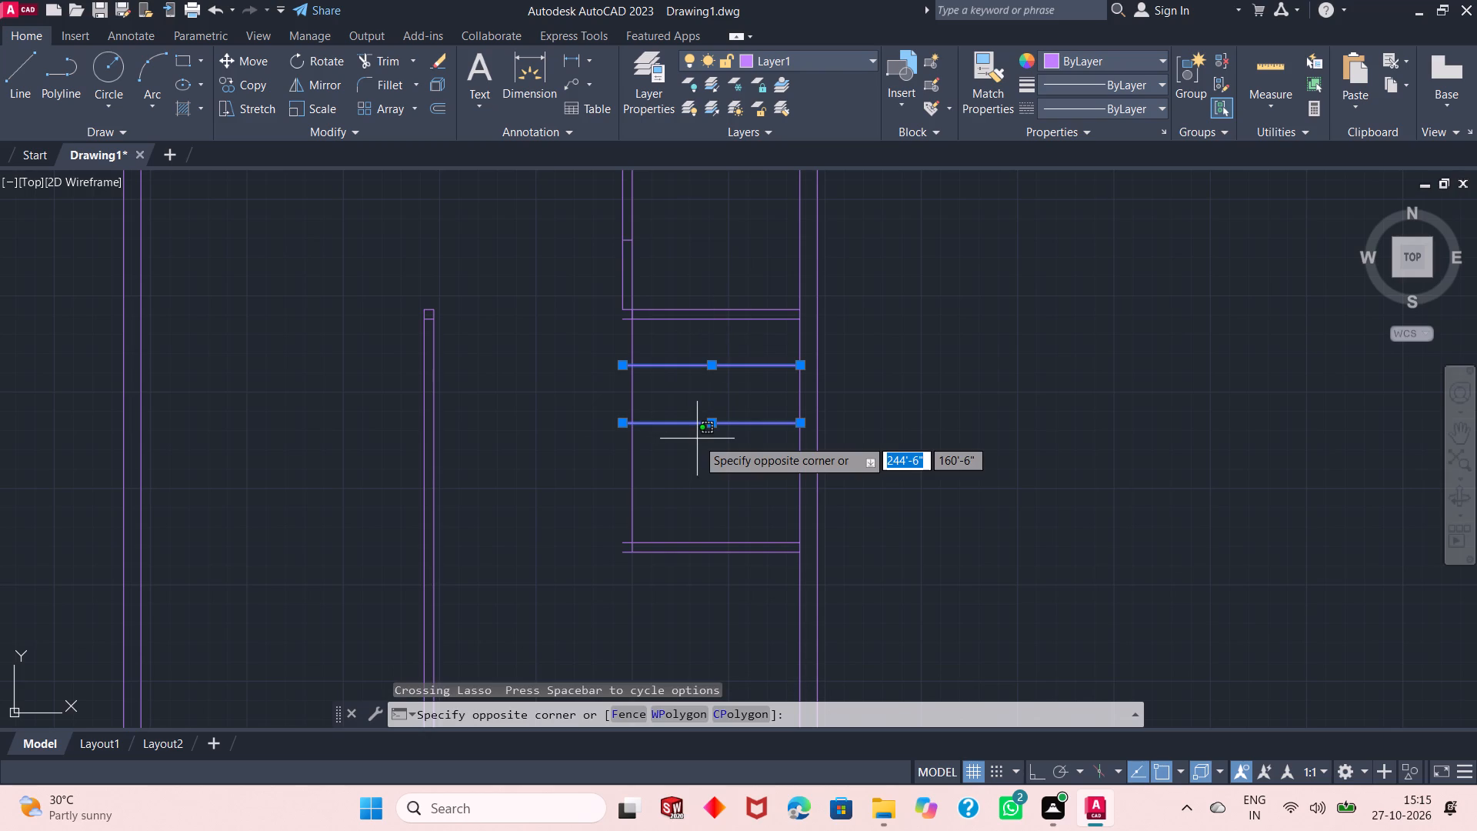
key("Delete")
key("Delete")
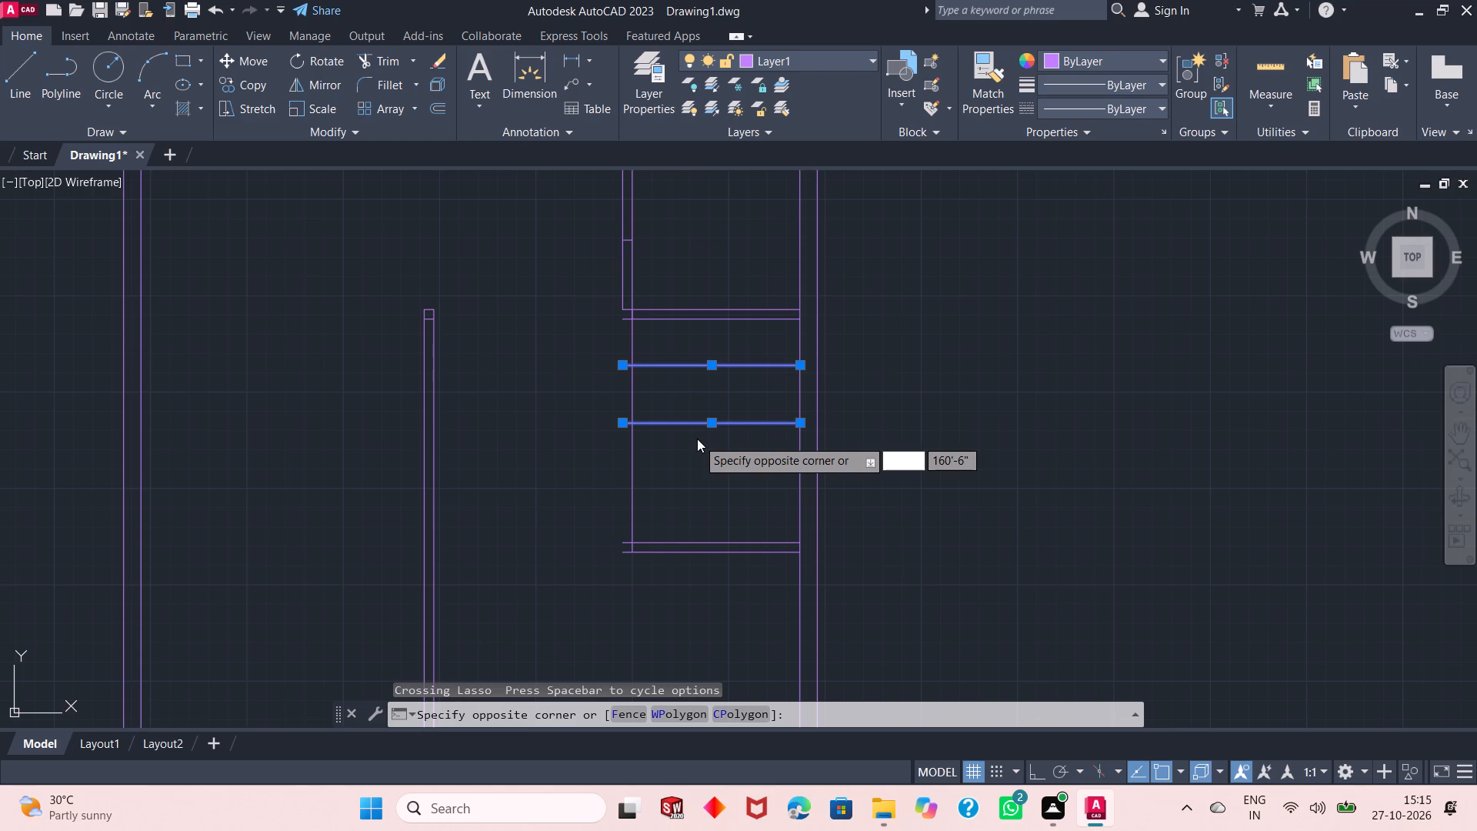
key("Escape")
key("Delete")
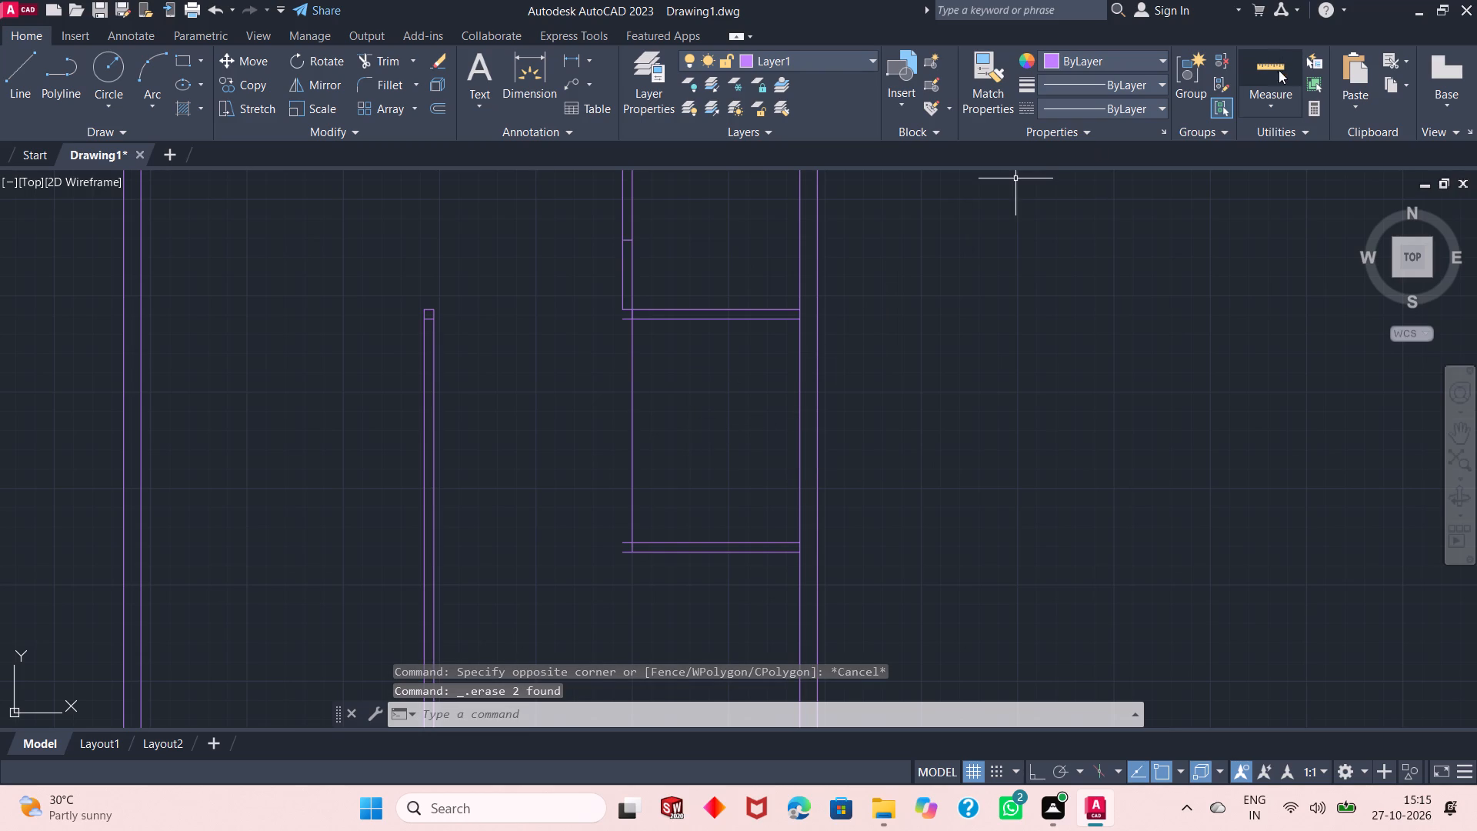
Measure the room's inside width and height again.
left_click_drag(1279, 79, 1252, 86)
left_click_drag(1252, 86, 1255, 84)
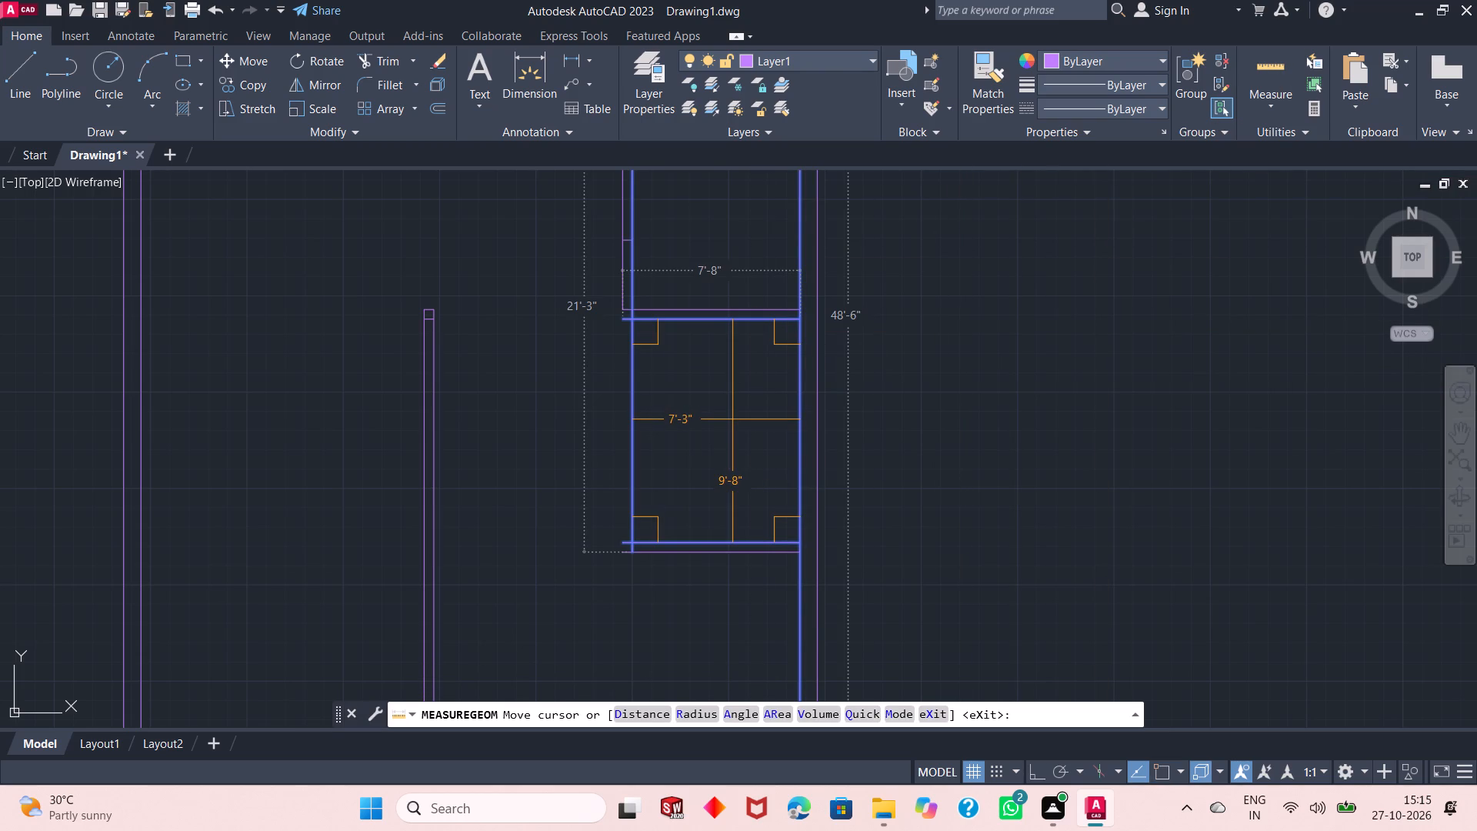
key("Escape")
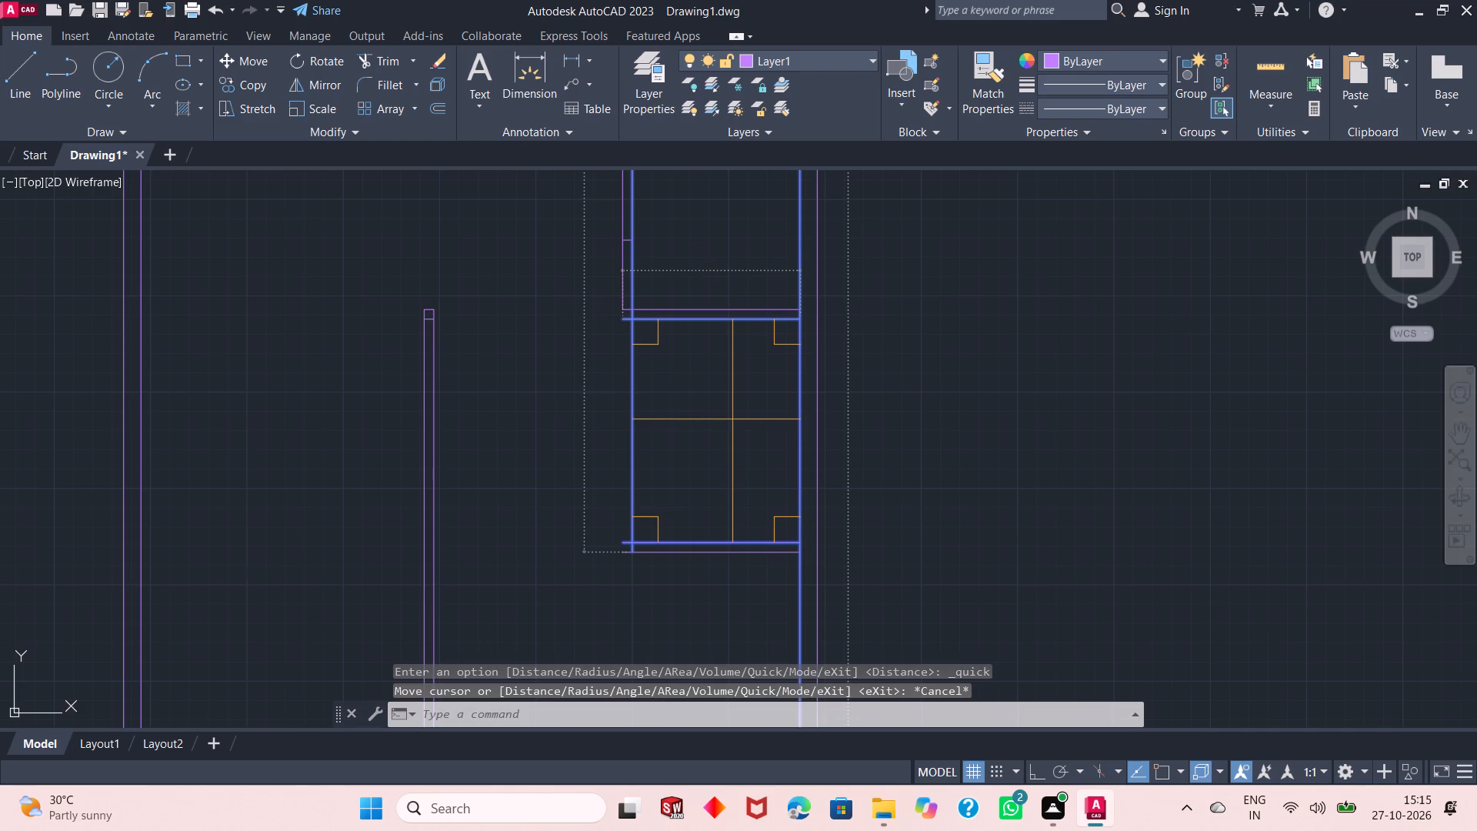
Offset the inner line of the room's left wall outward by 9" to form a thicker wall.
left_click(437, 108)
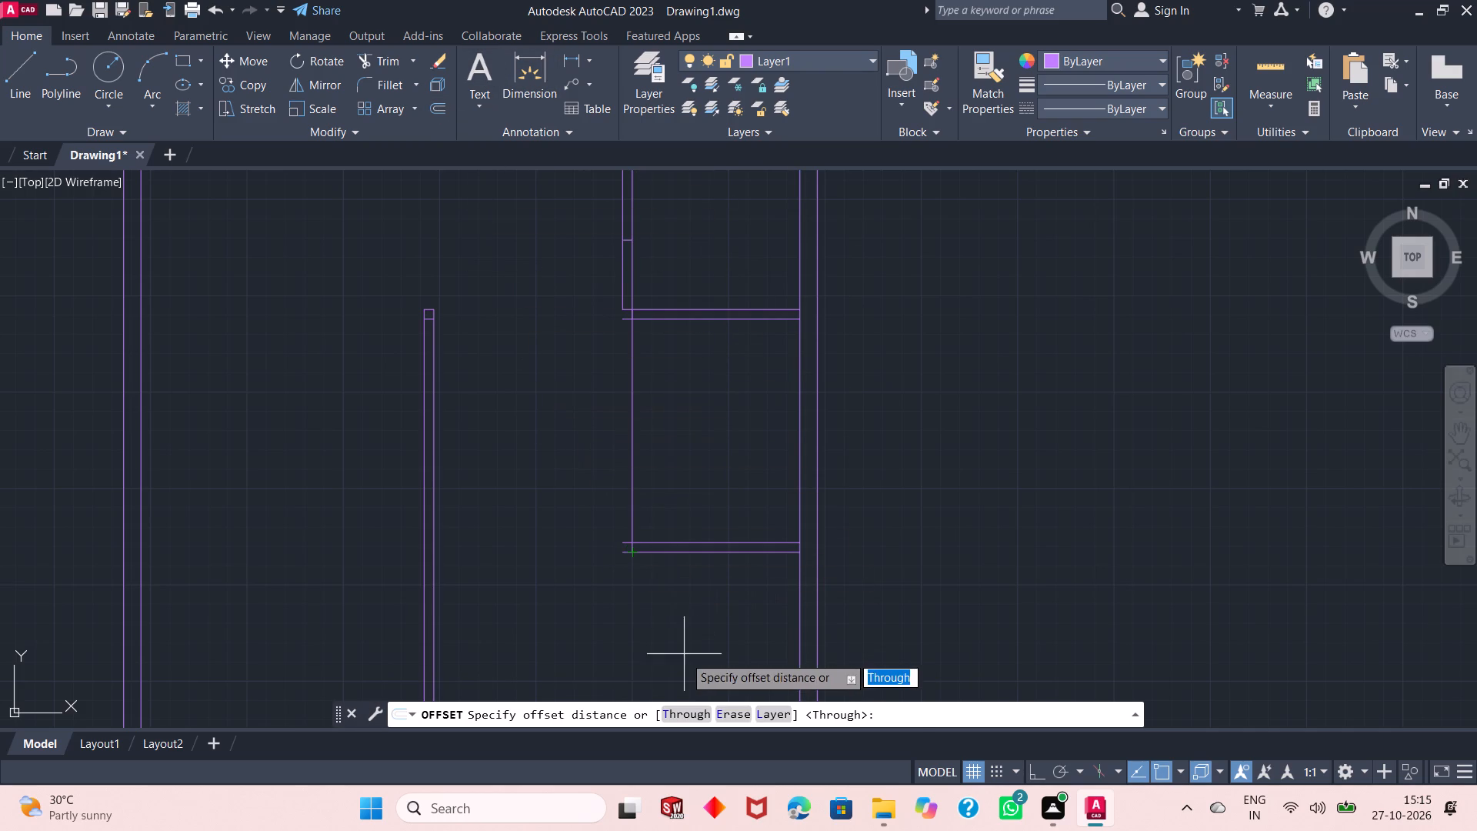
left_click(689, 709)
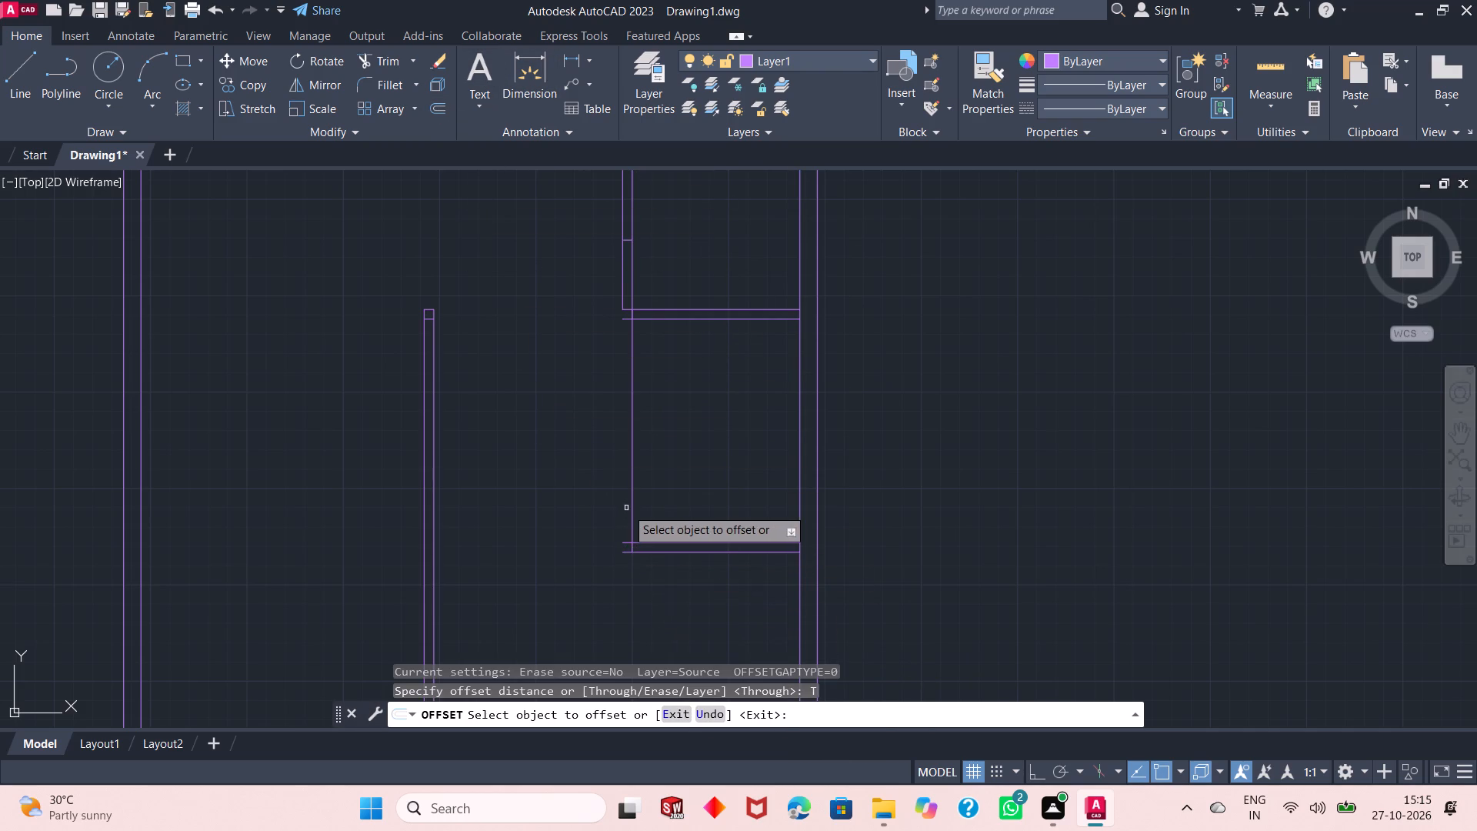
left_click(632, 509)
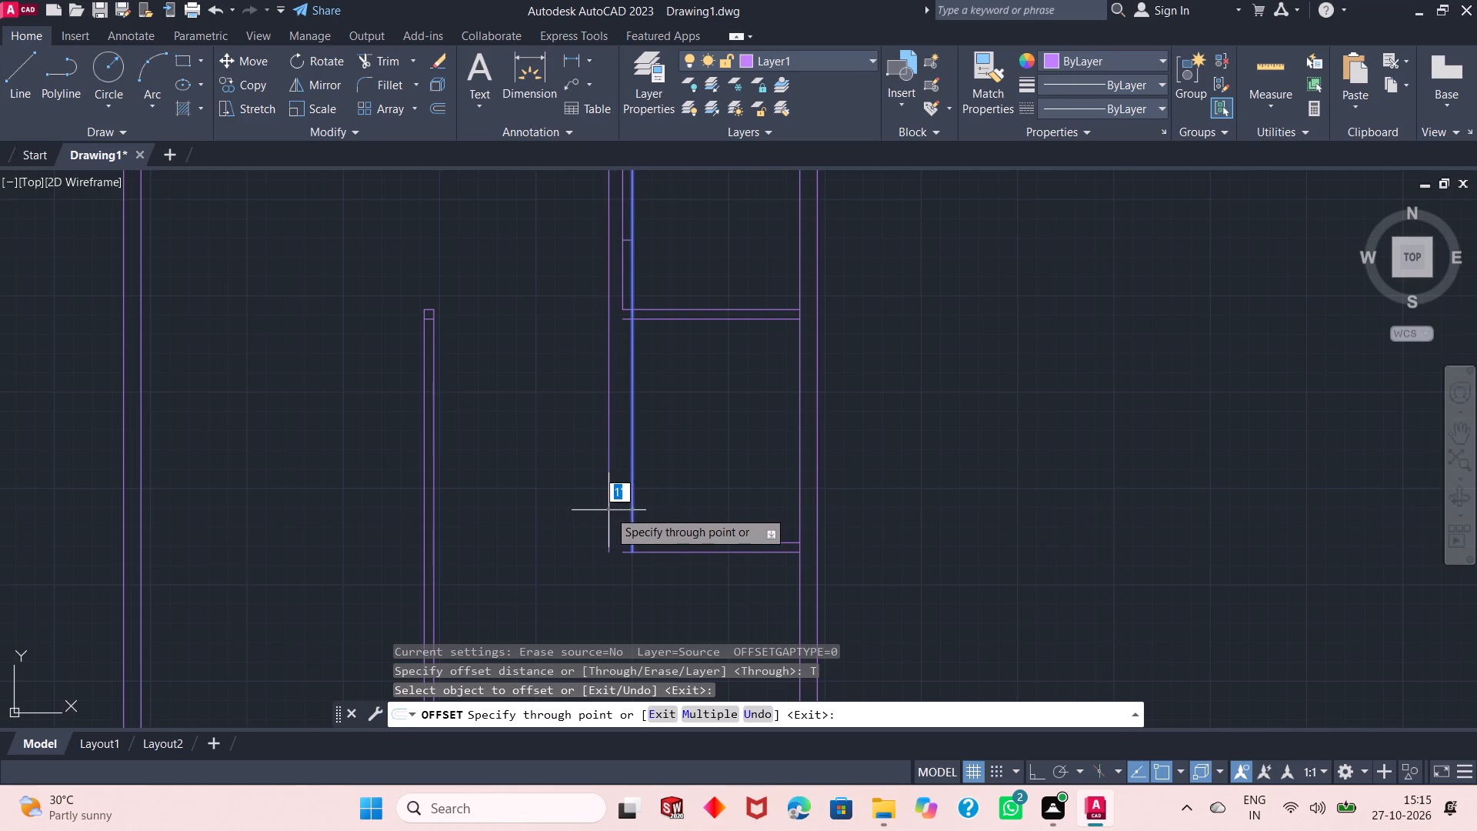
type("9\"")
key("Return")
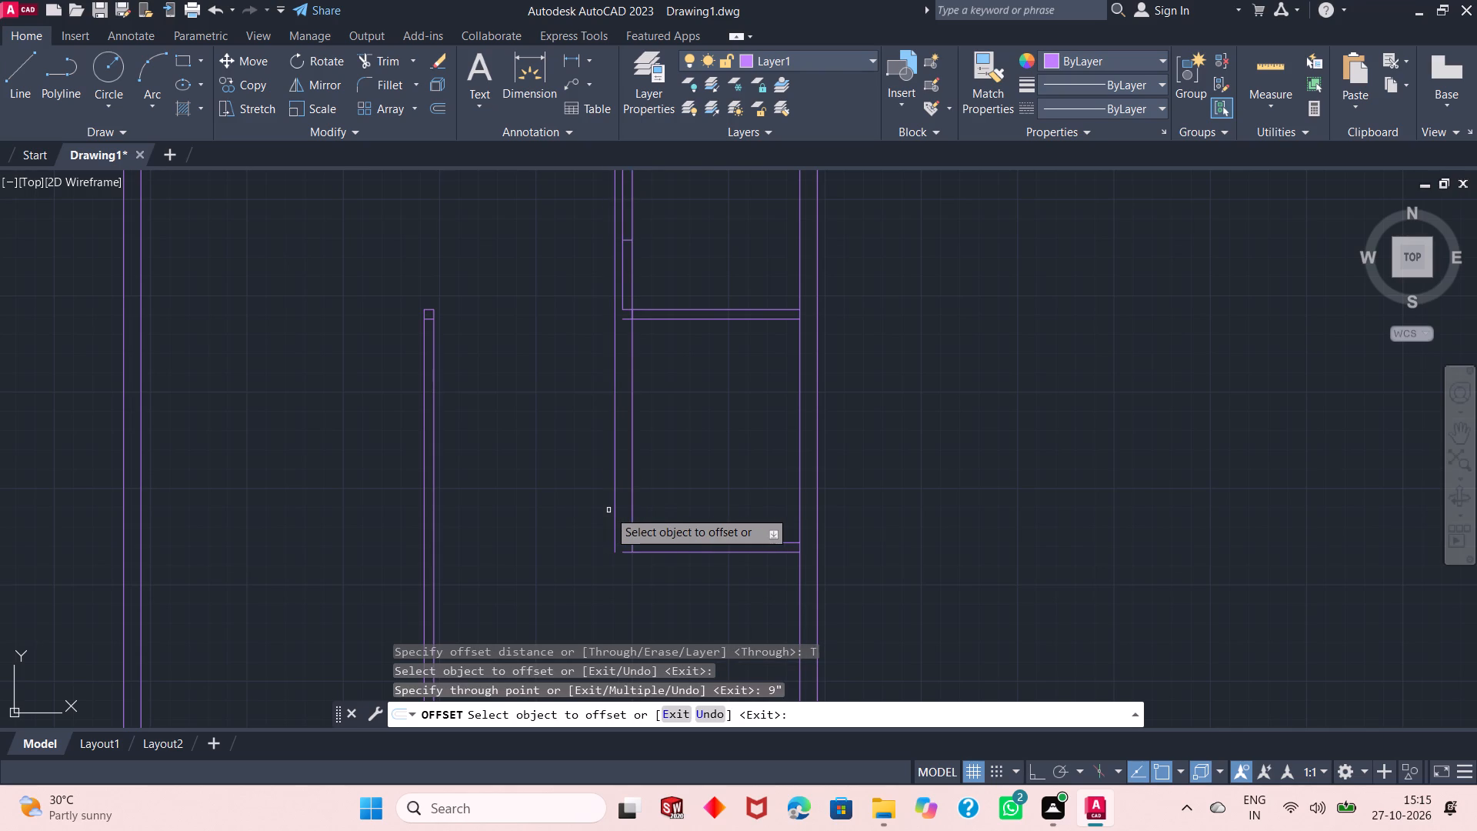
right_click(698, 434)
left_click(702, 439)
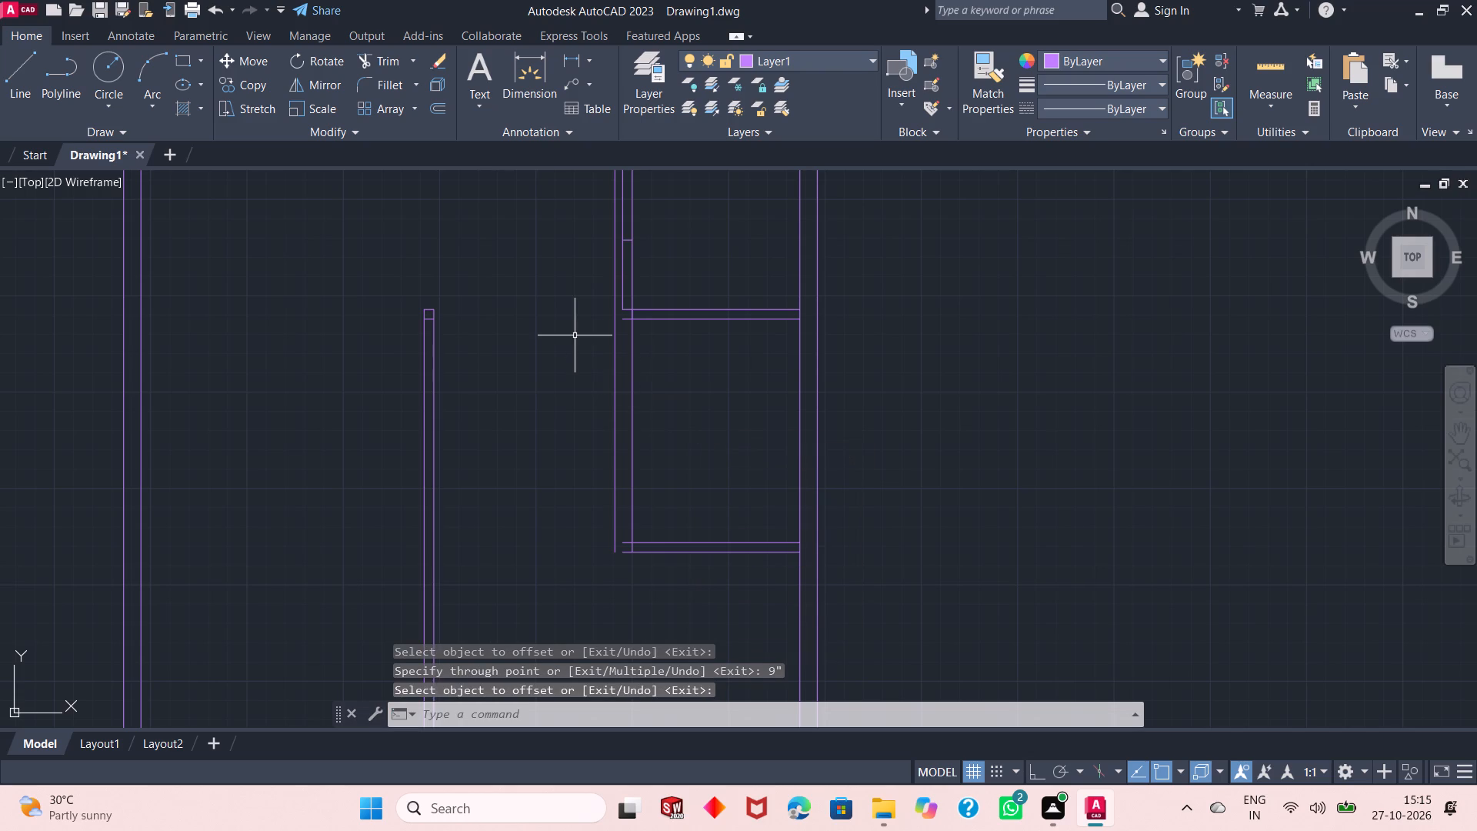
Extend both lines of the room's lower wall and both lines of its upper wall to the new outer left wall line.
left_click(415, 59)
left_click(418, 127)
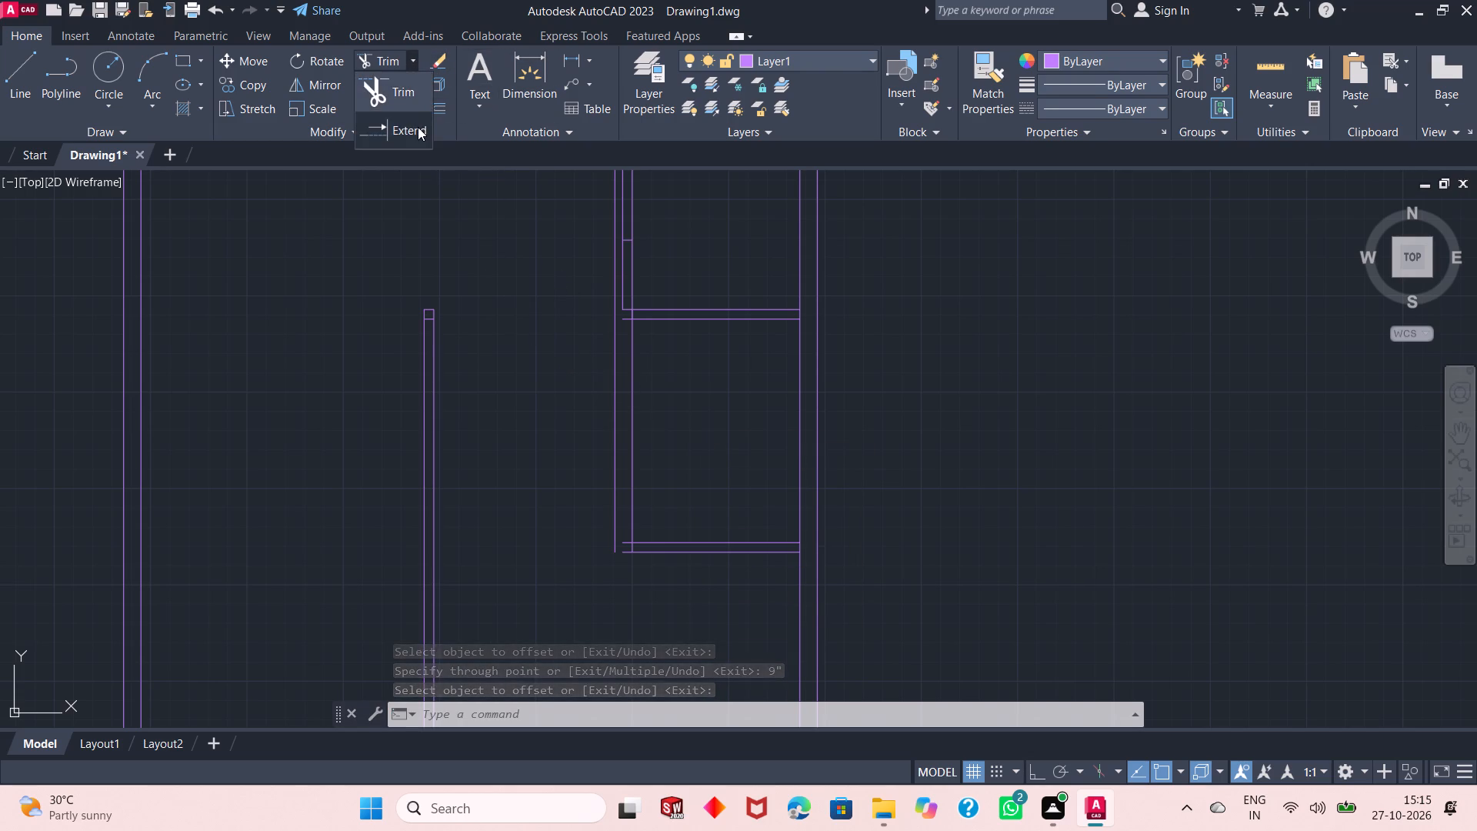
left_click(644, 550)
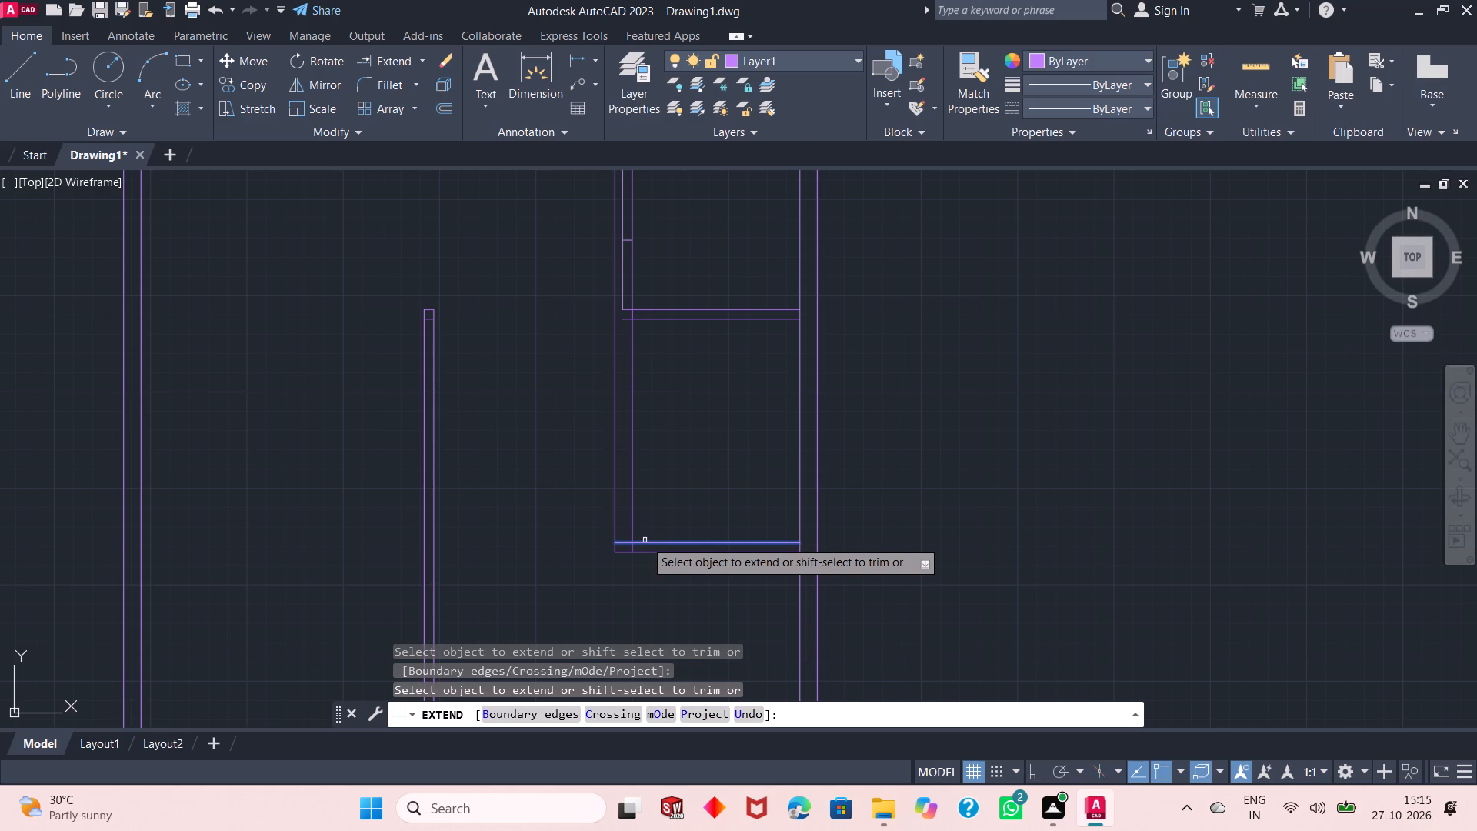
left_click(645, 540)
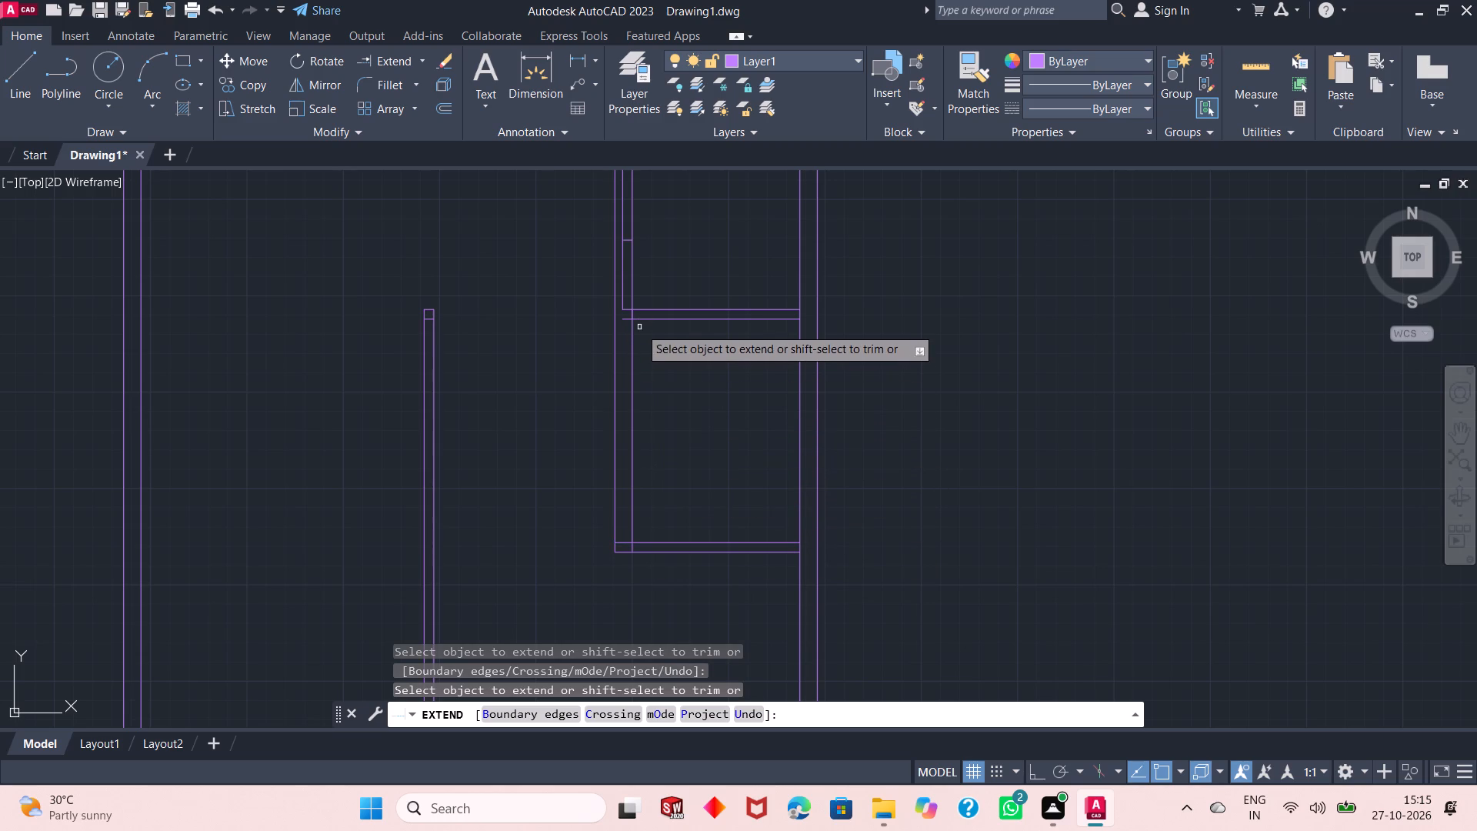
left_click_drag(644, 321, 649, 312)
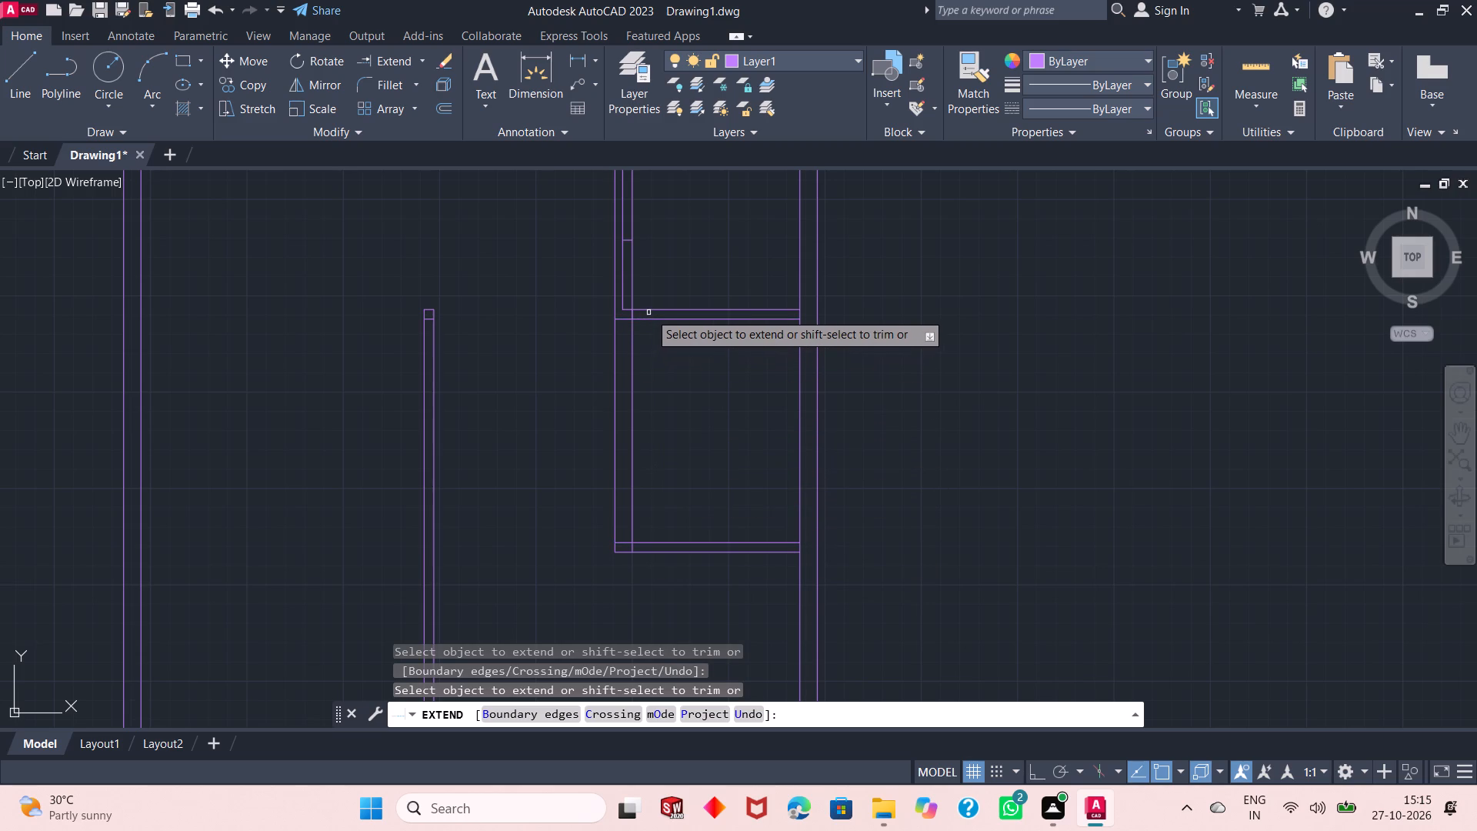
left_click_drag(649, 312, 652, 310)
left_click(652, 310)
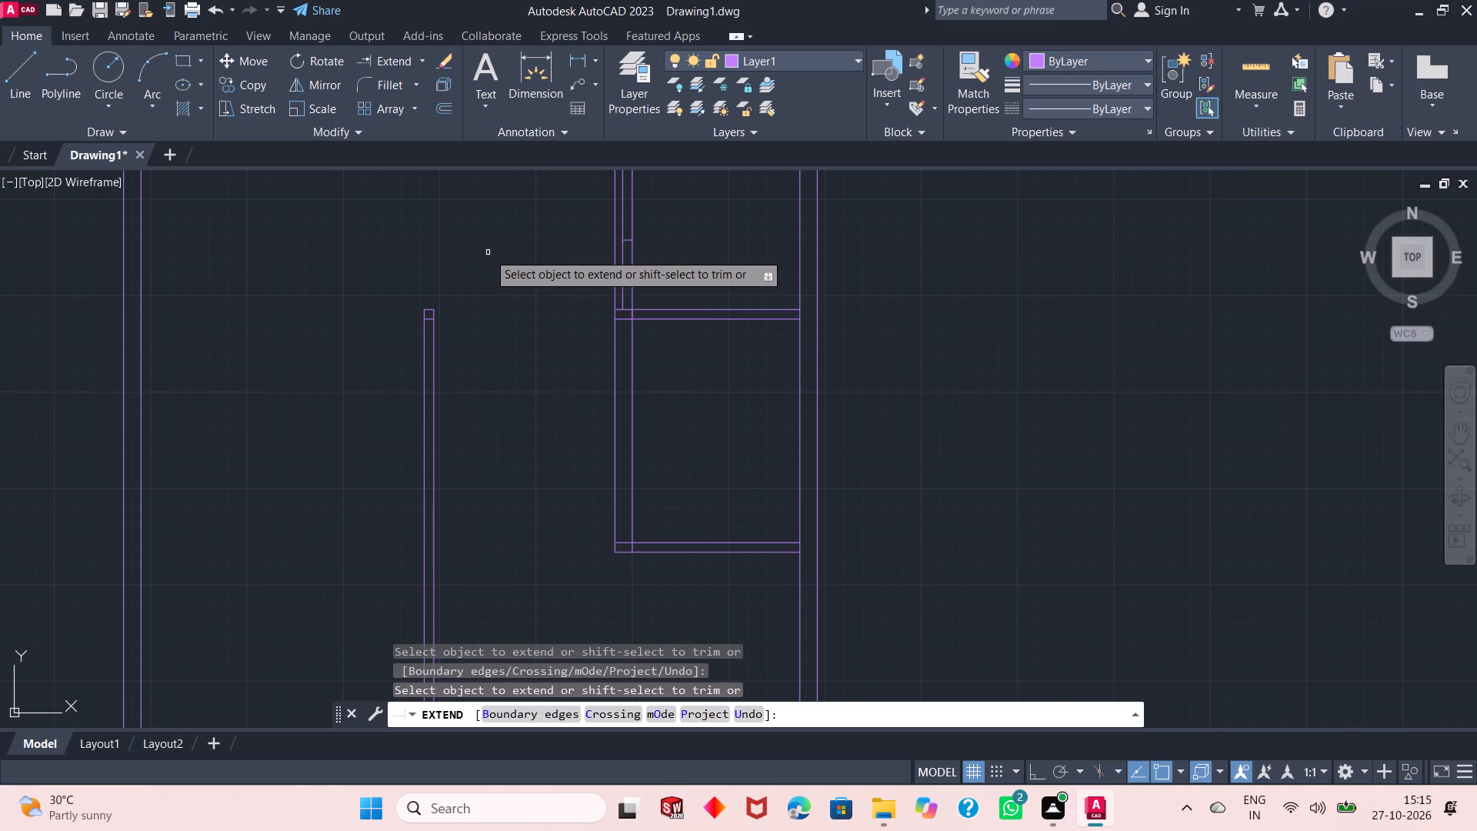
right_click(488, 252)
left_click(505, 264)
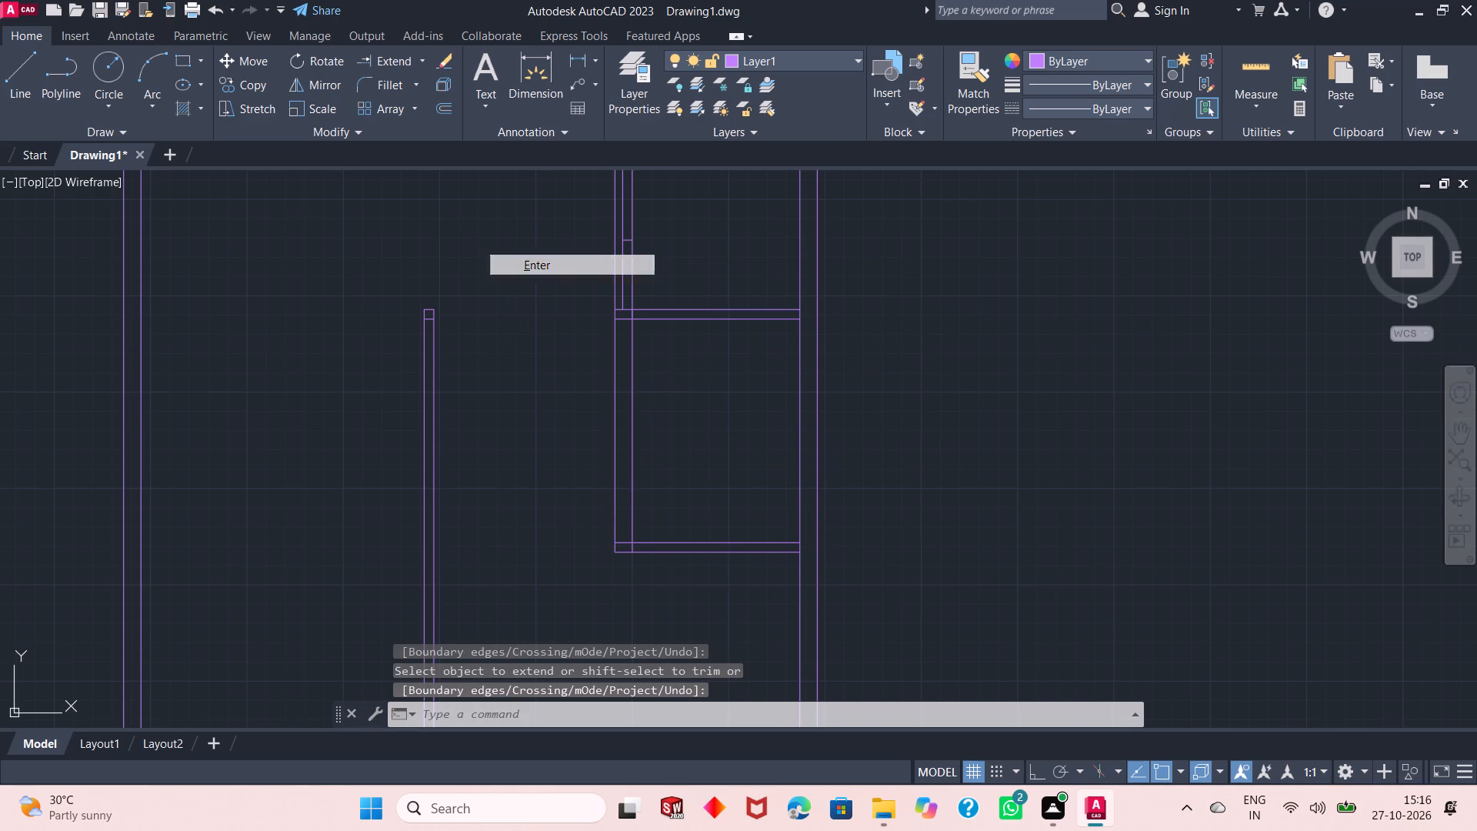
Trim the new outer line beside the room above and the upper wall's lower line inside the thickened left wall.
scroll(540, 343, "up", 2, "ctrl")
scroll(540, 343, "down", 3, "ctrl")
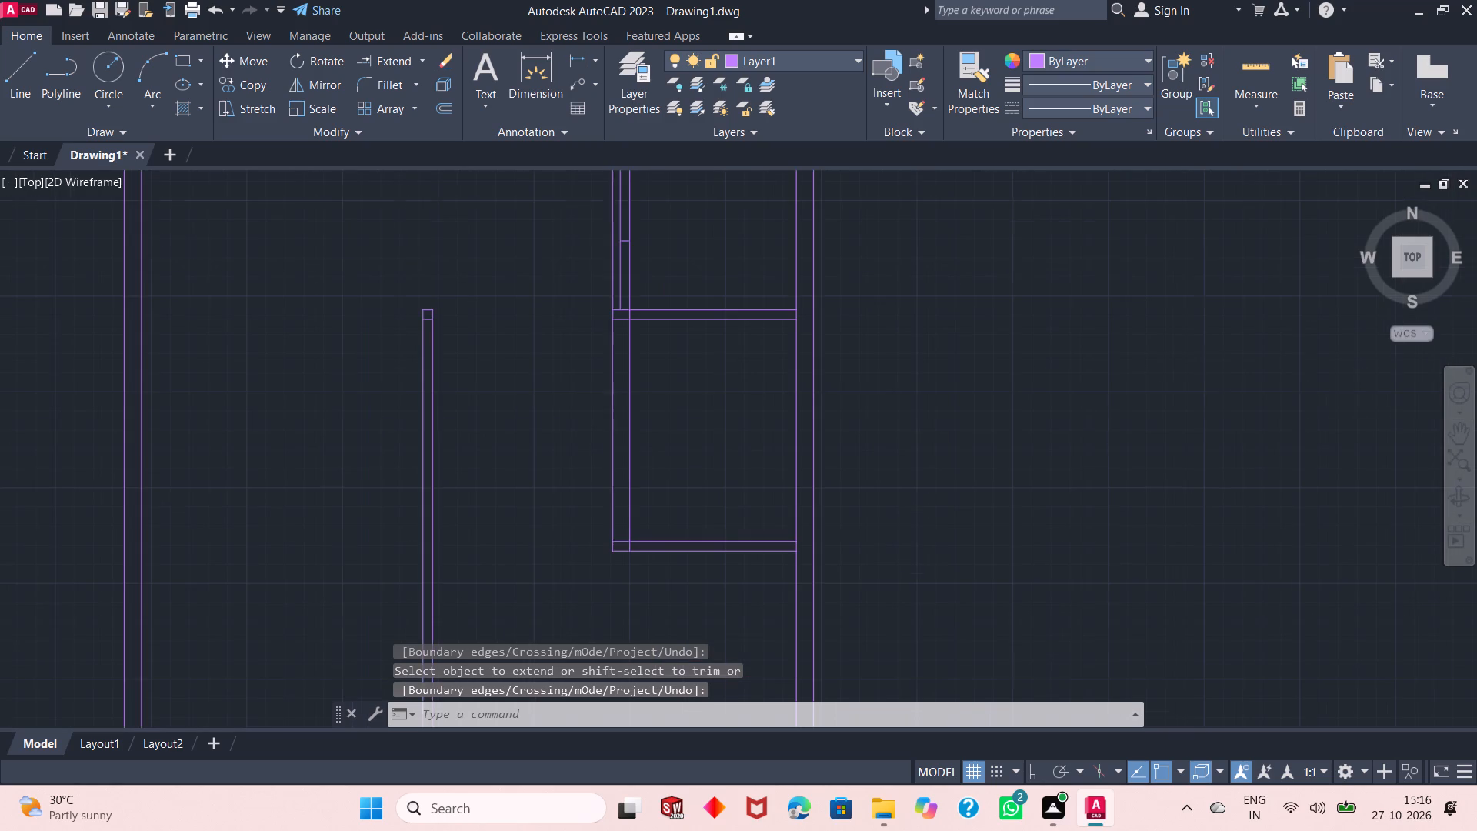
scroll(540, 343, "down", 1, "ctrl")
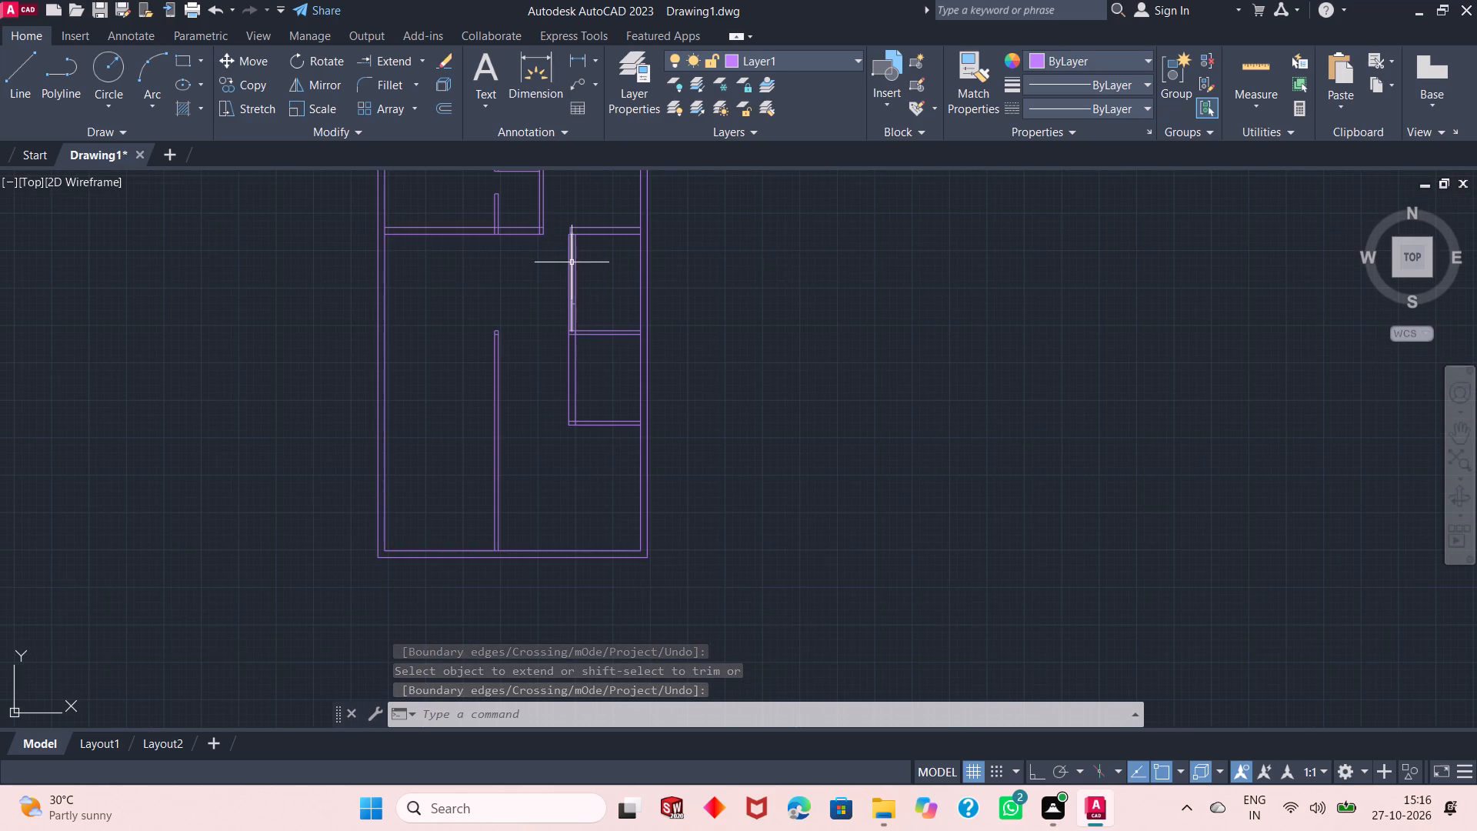
scroll(572, 262, "up", 2, "ctrl")
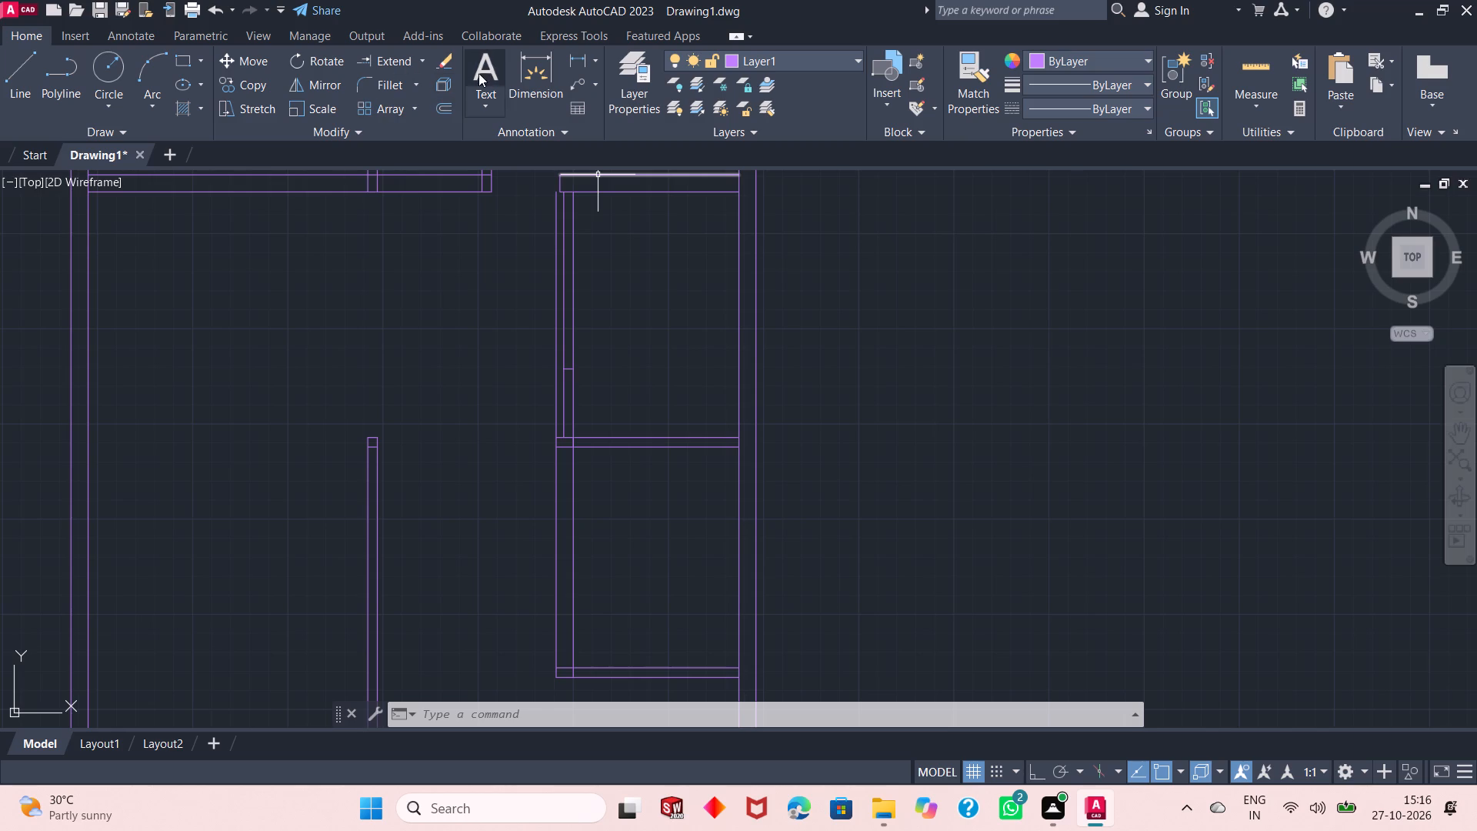
left_click(425, 65)
left_click(422, 88)
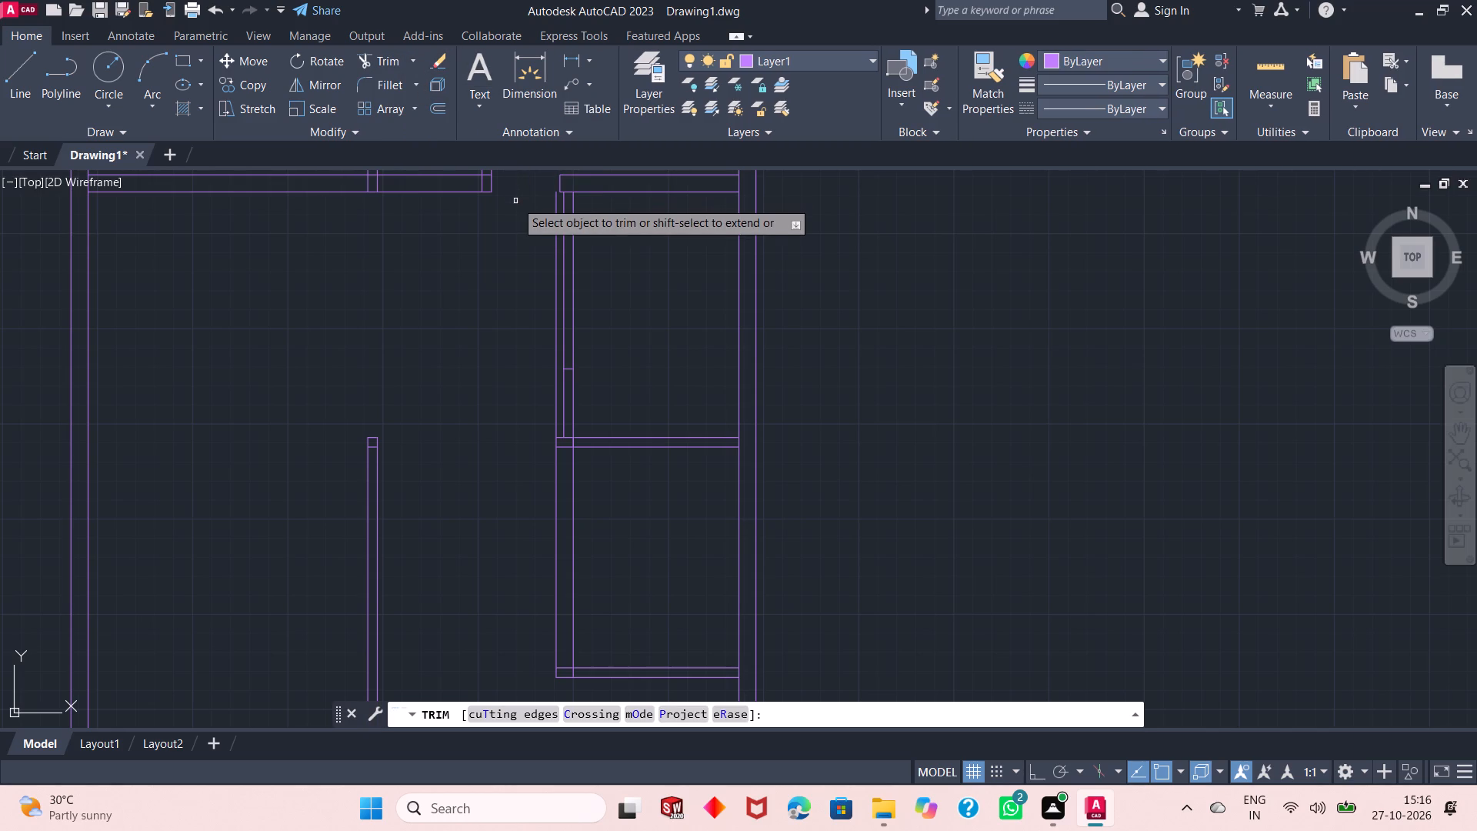
left_click(556, 218)
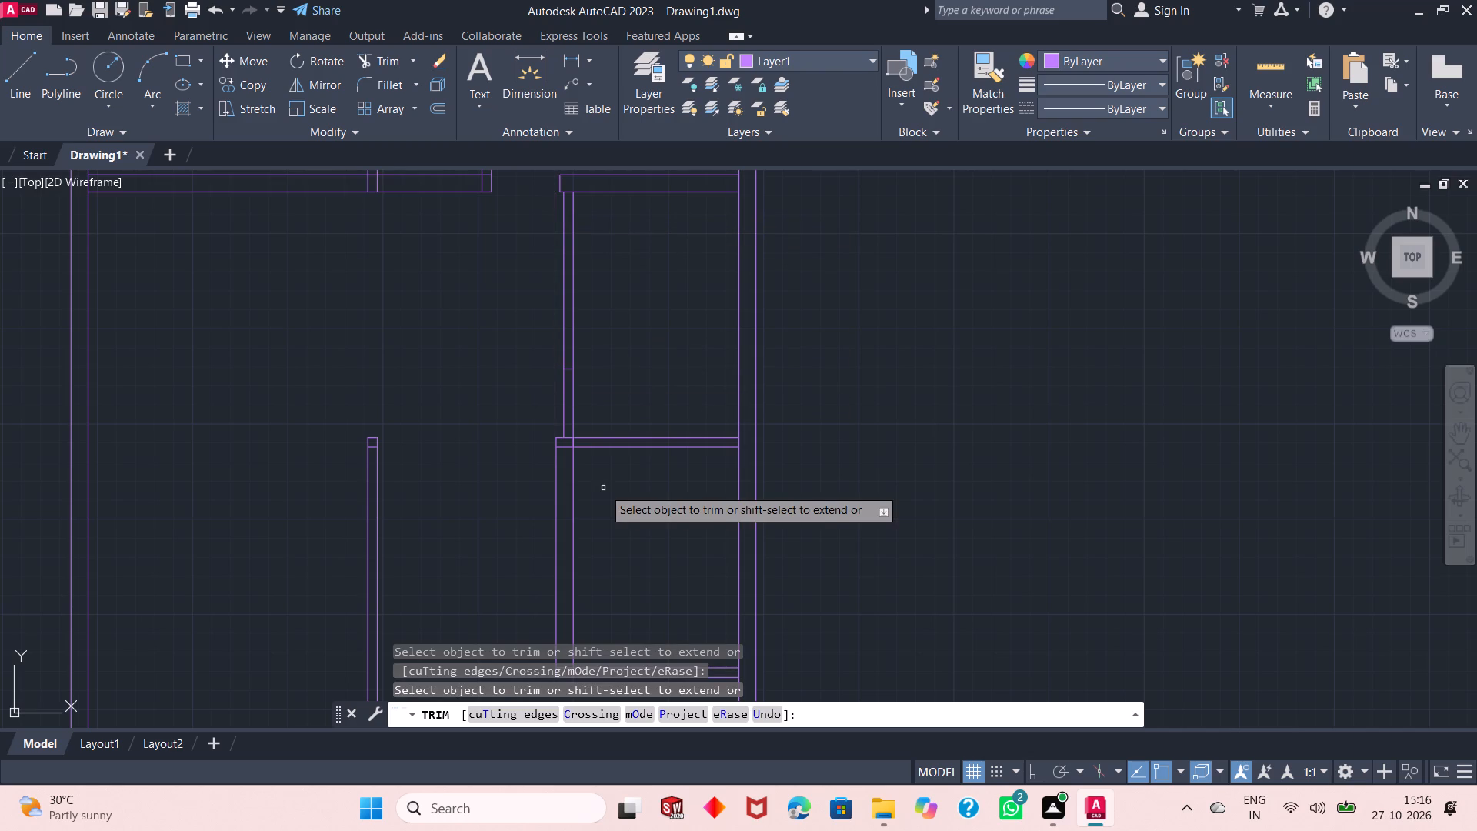
scroll(565, 464, "up", 1, "ctrl")
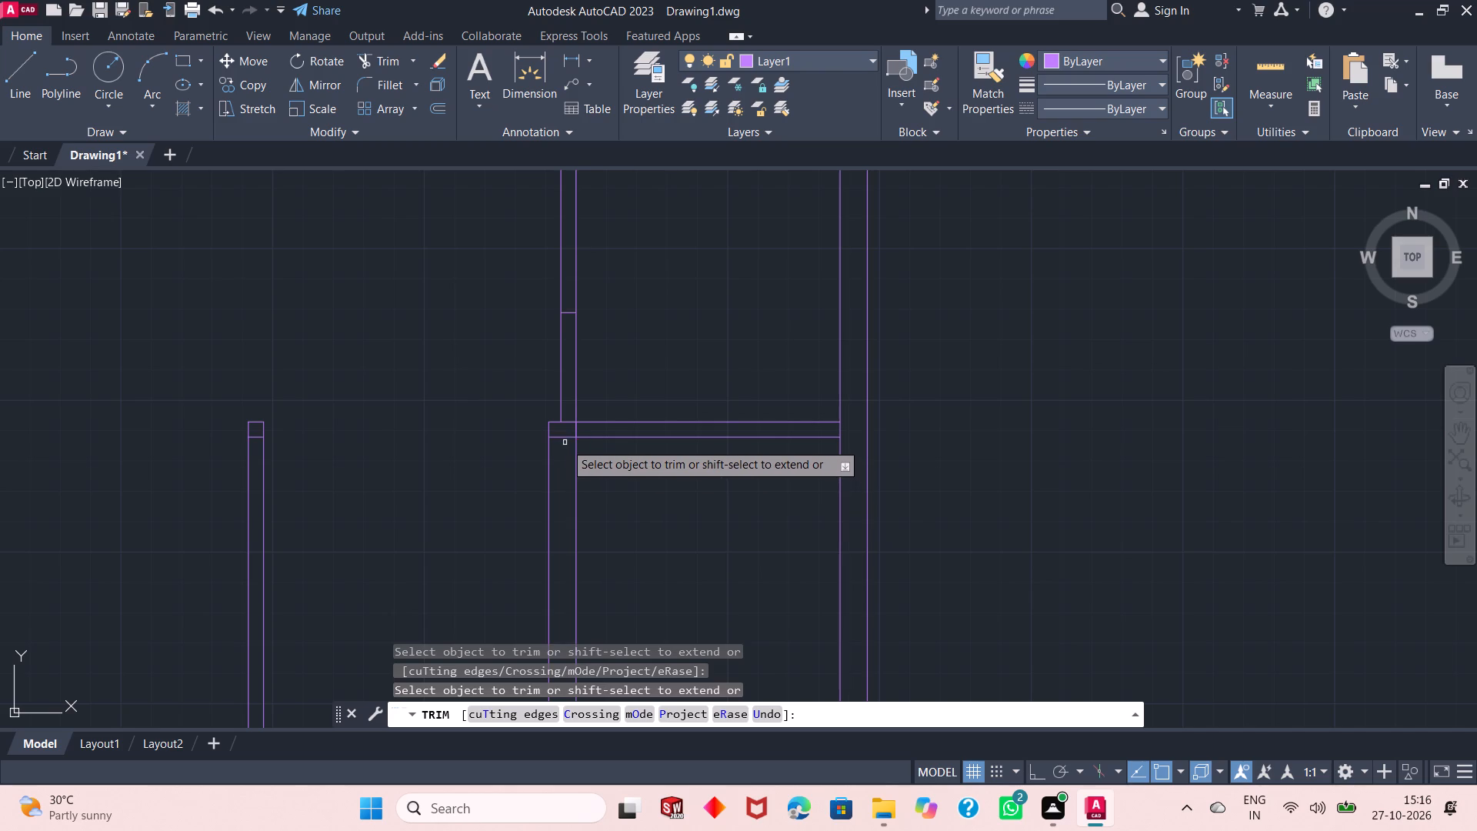
left_click(561, 436)
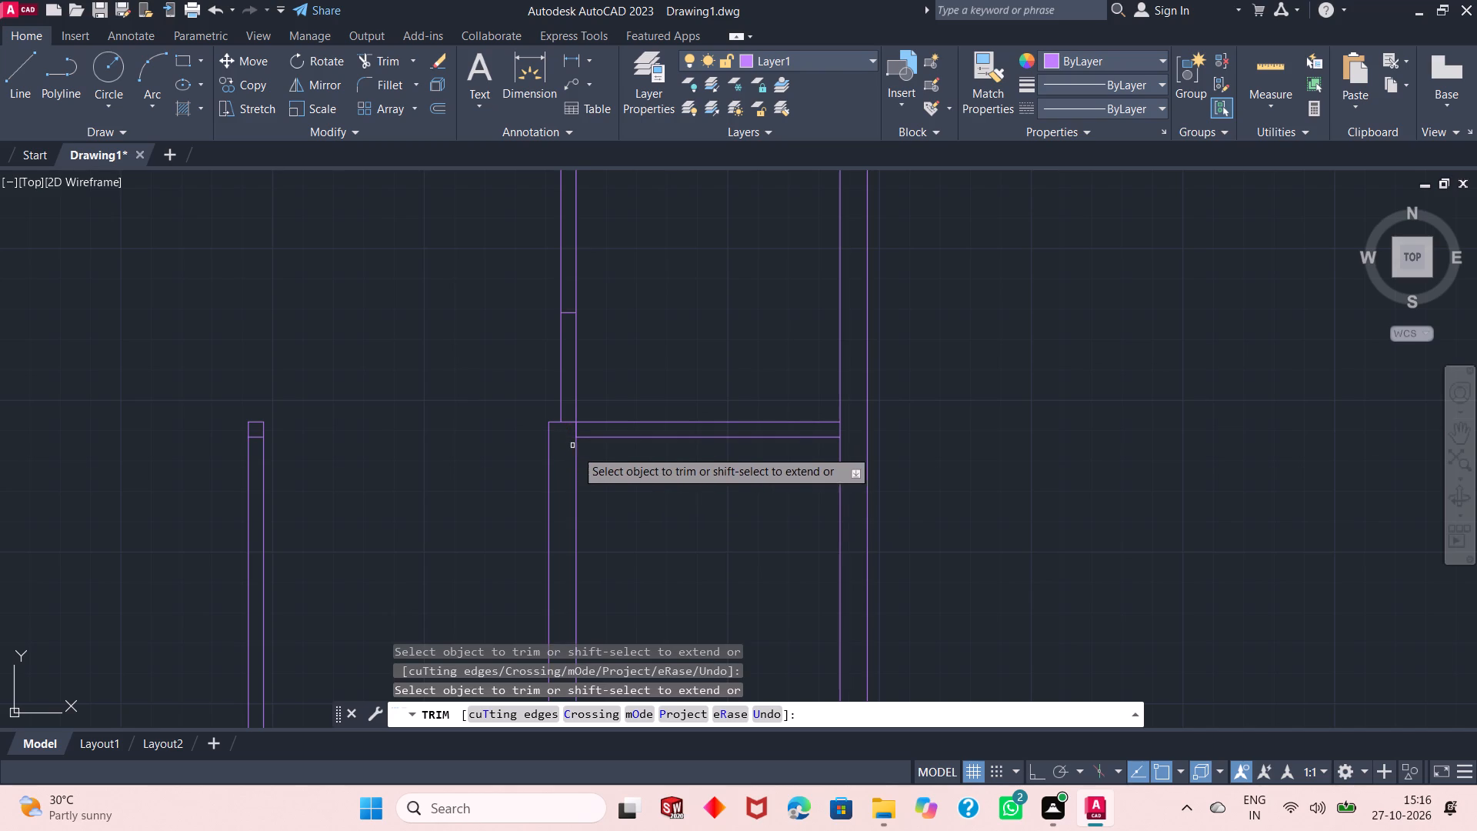
right_click(402, 382)
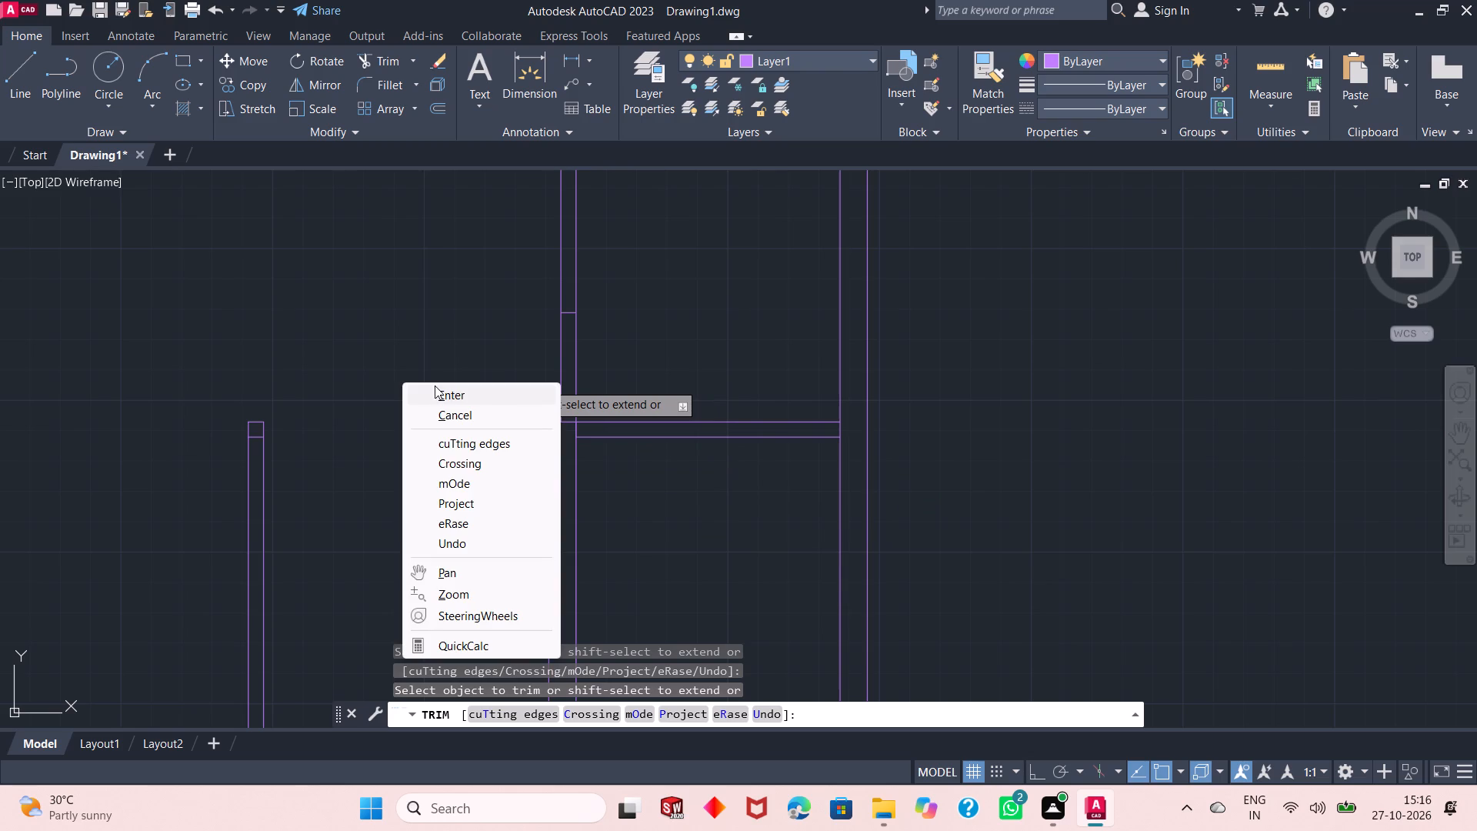
left_click(441, 389)
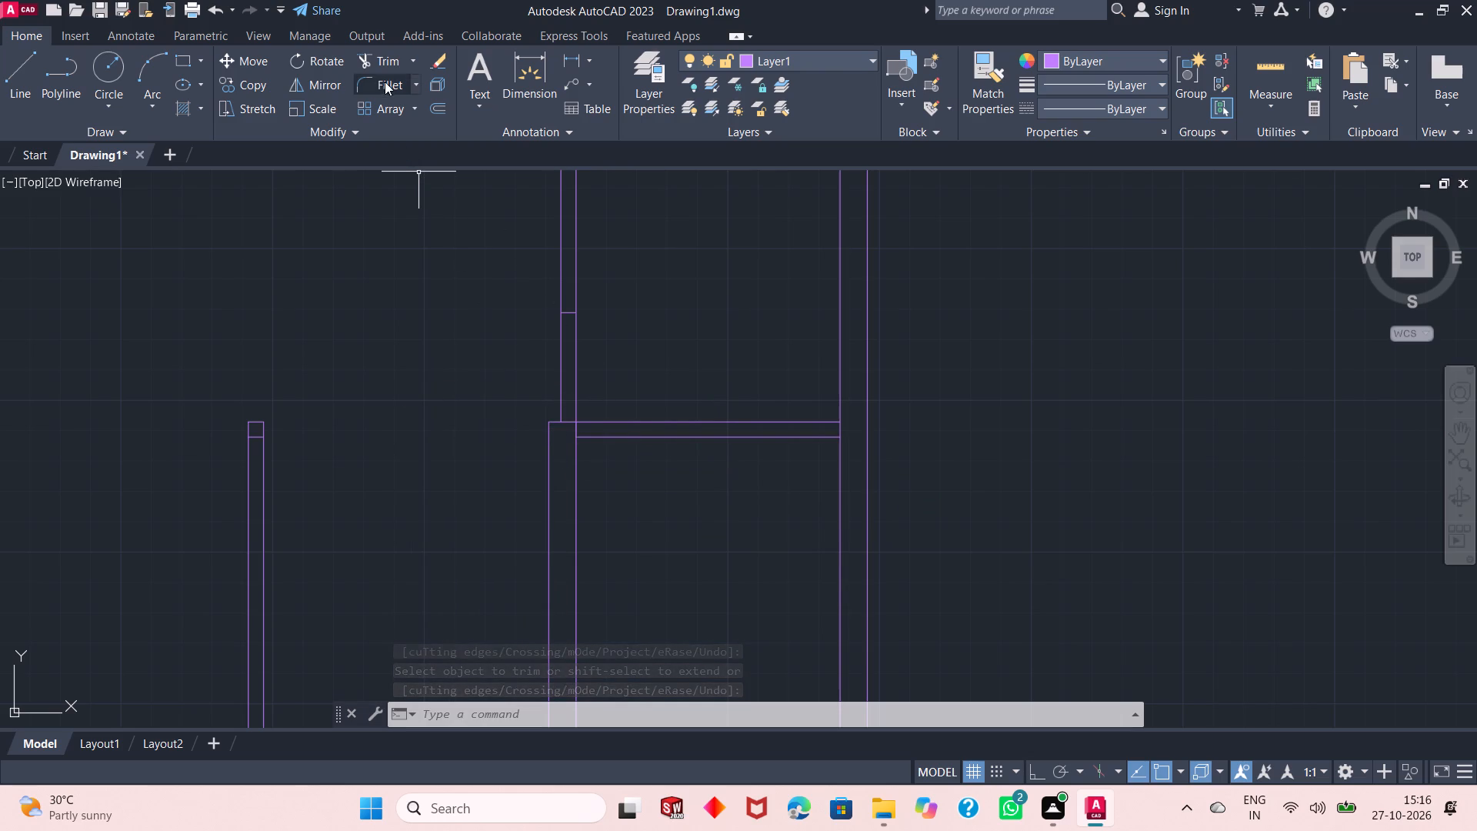
Offset the upper line of the room's upper wall 2' down into the room as a doorway marker.
left_click(435, 111)
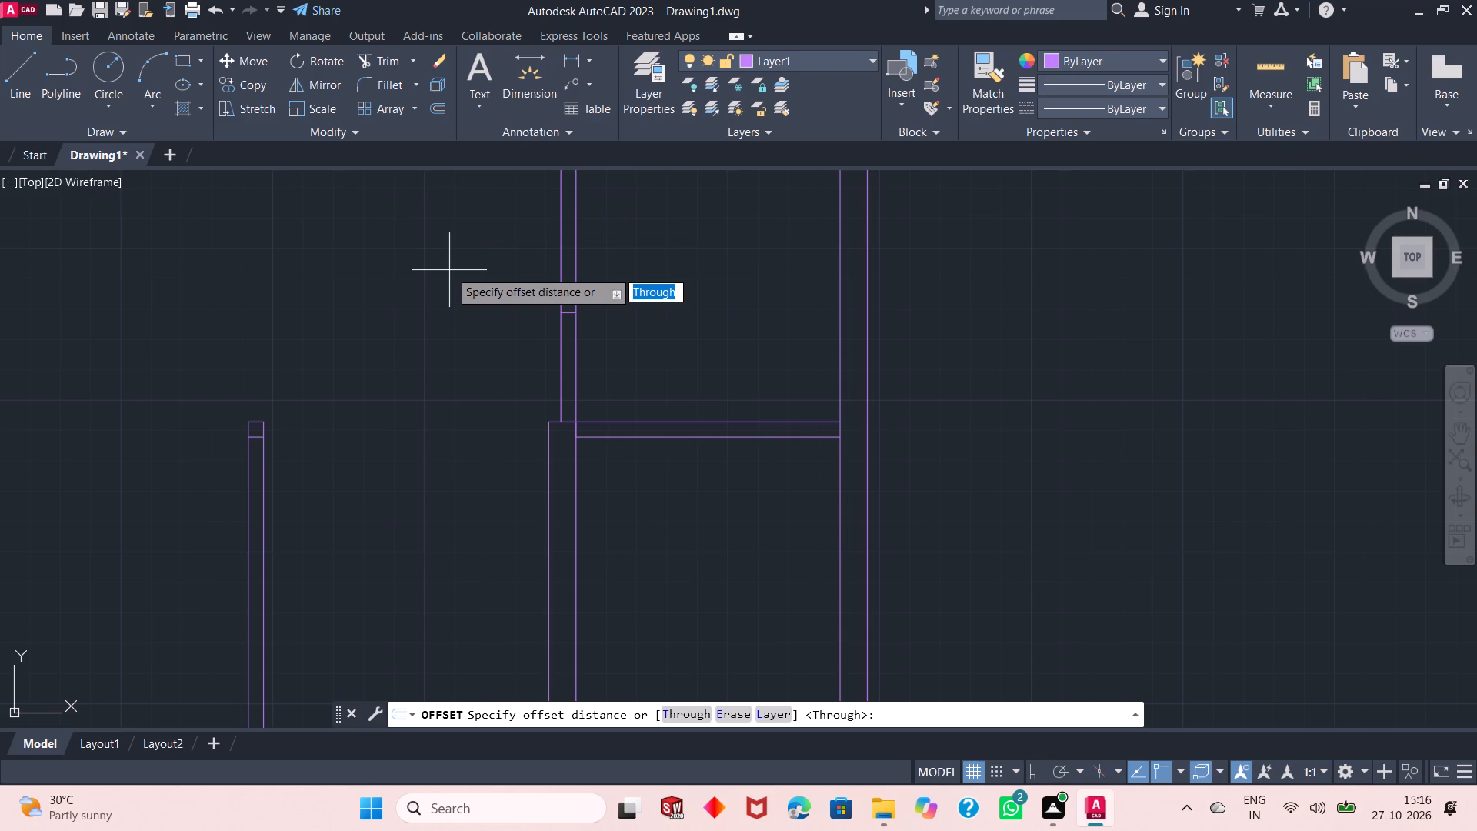
right_click(449, 270)
left_click(473, 280)
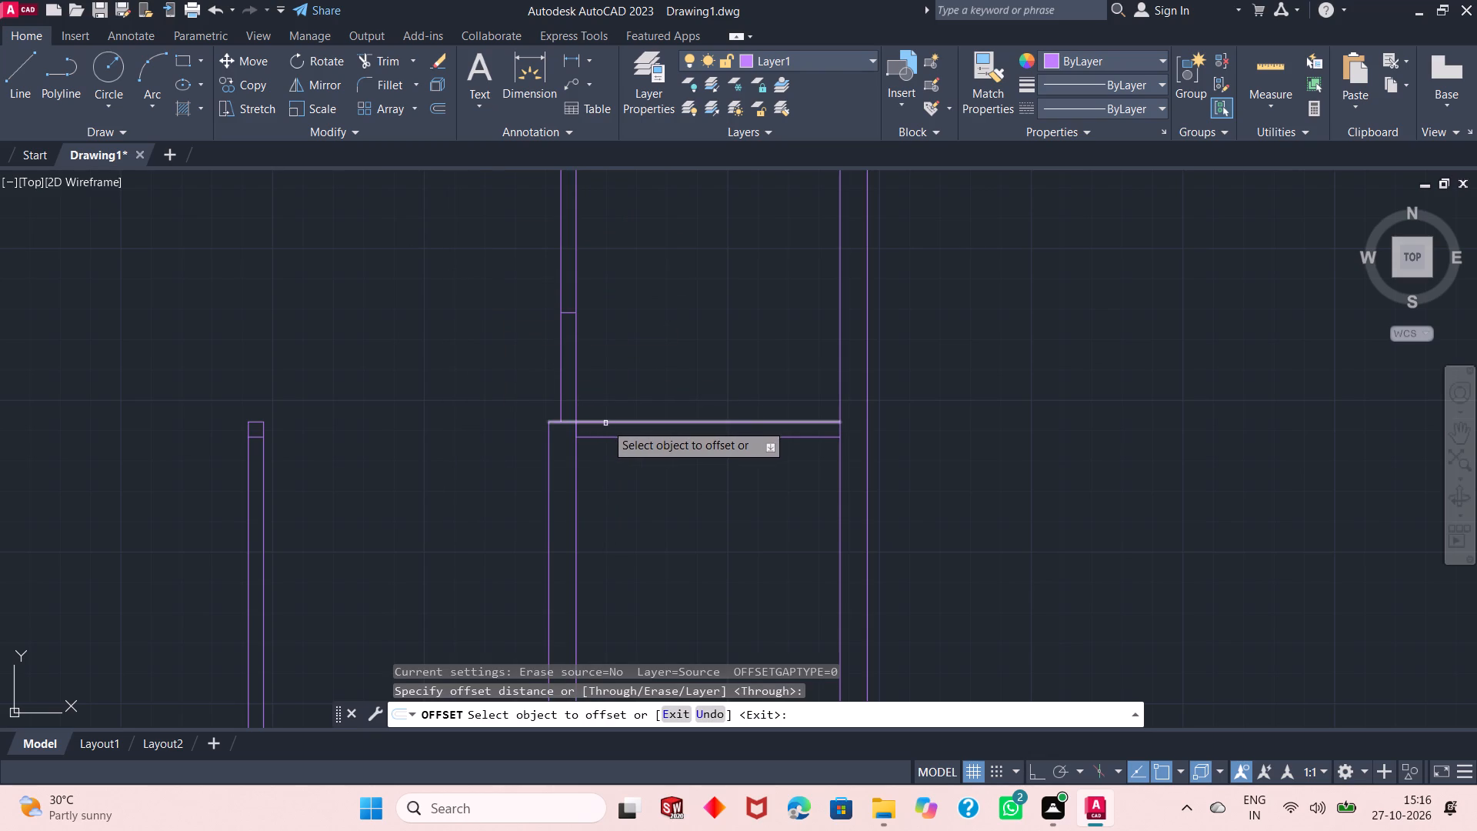
left_click_drag(605, 423, 606, 436)
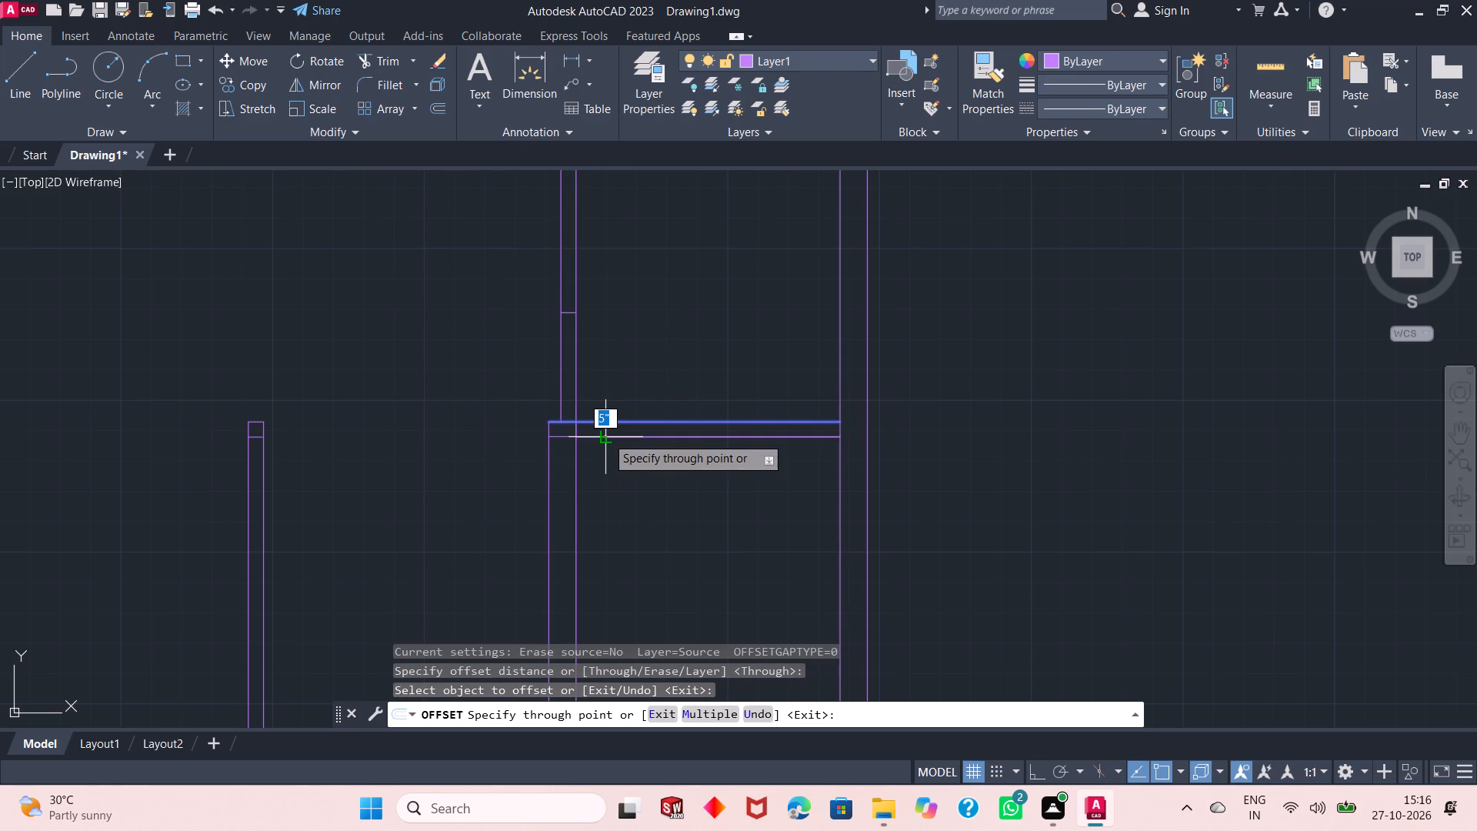
left_click_drag(606, 436, 612, 477)
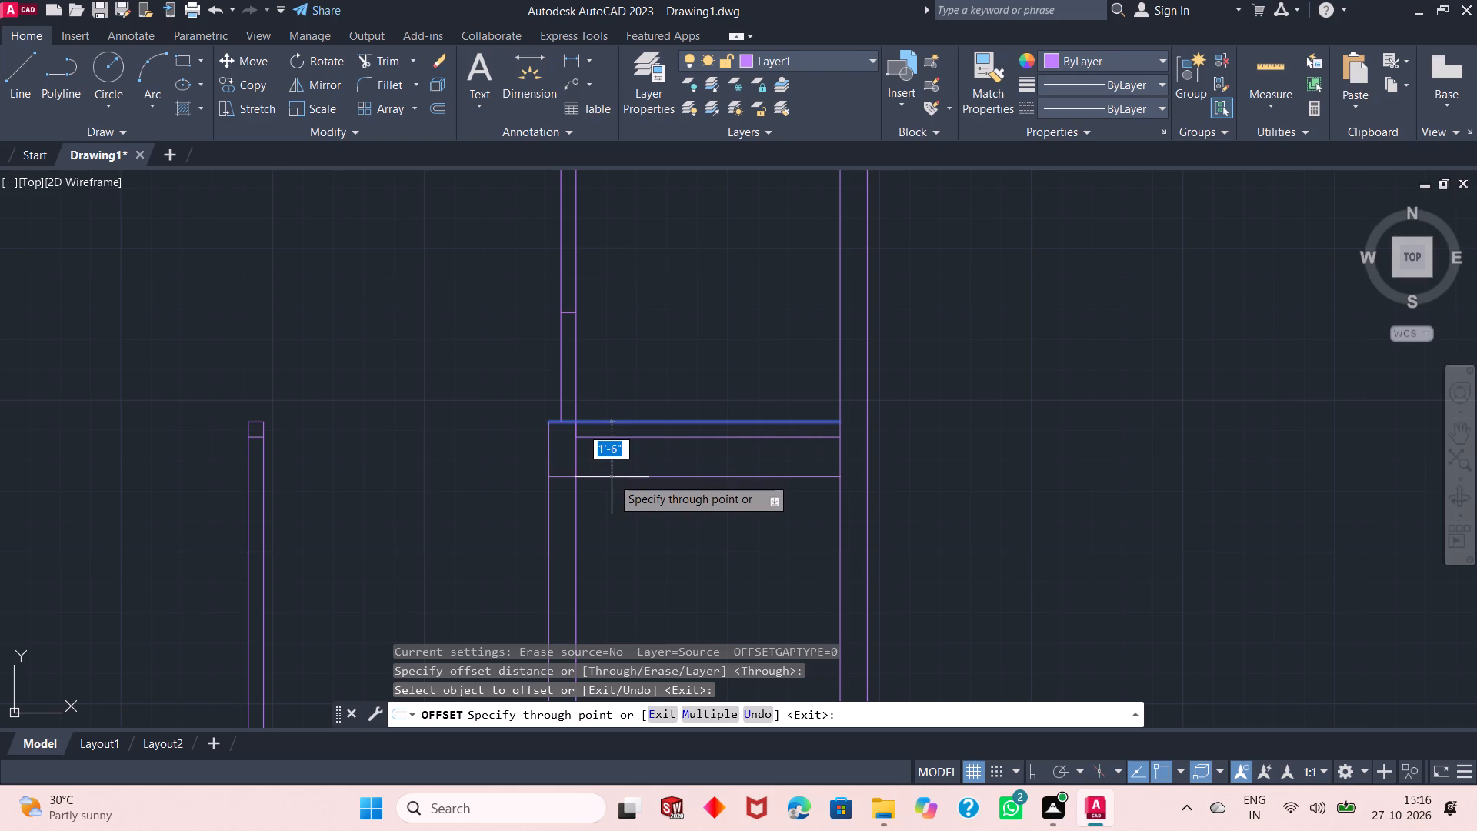
type("2'")
key("Return")
Offset the doorway marker line 2'6" further down to mark the other side of the opening.
scroll(635, 468, "up", 2, "ctrl")
scroll(635, 468, "down", 4, "ctrl")
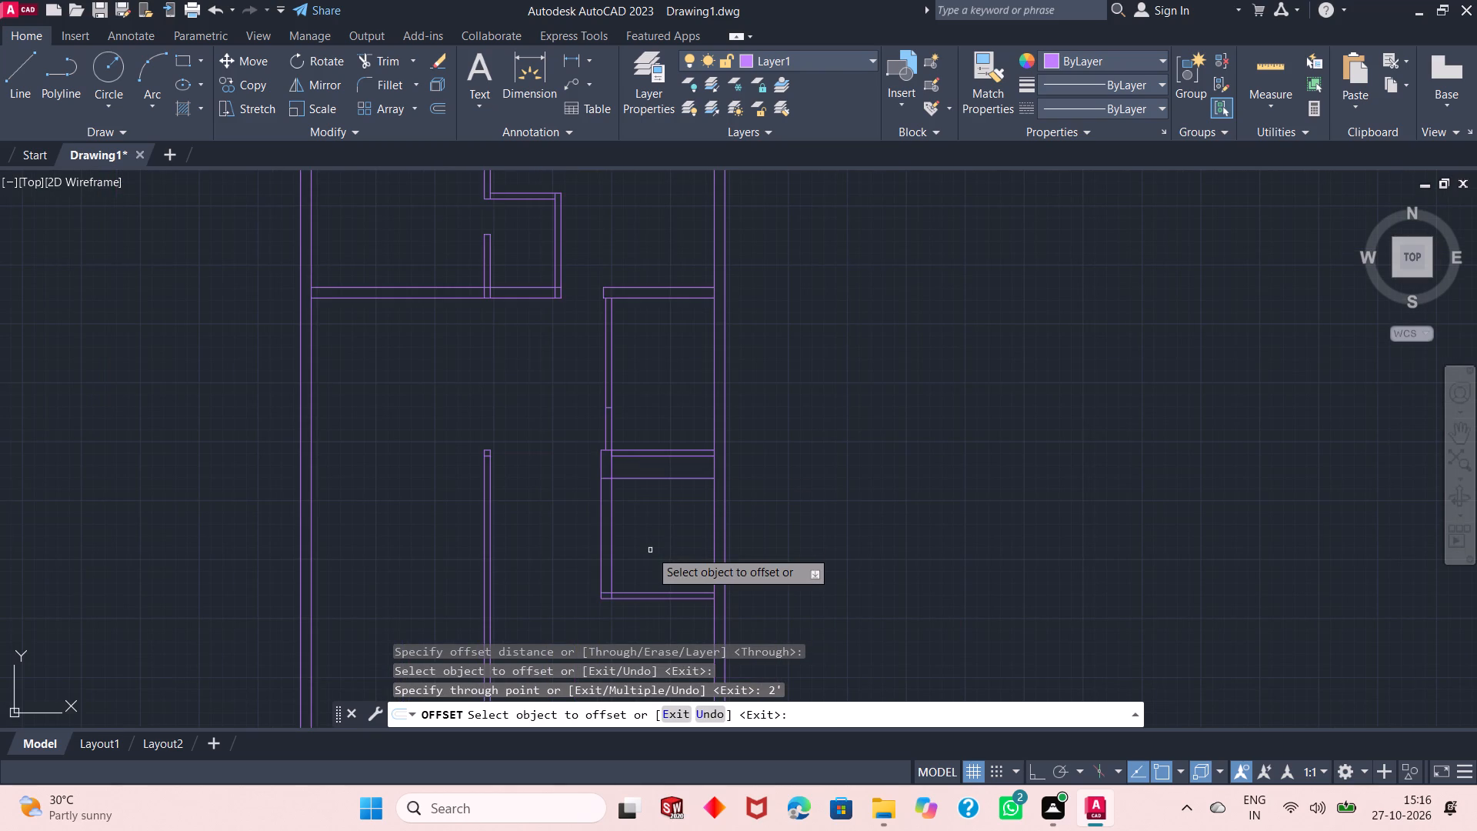
scroll(650, 550, "down", 1)
scroll(650, 550, "up", 1)
scroll(650, 550, "down", 2)
scroll(650, 550, "up", 1)
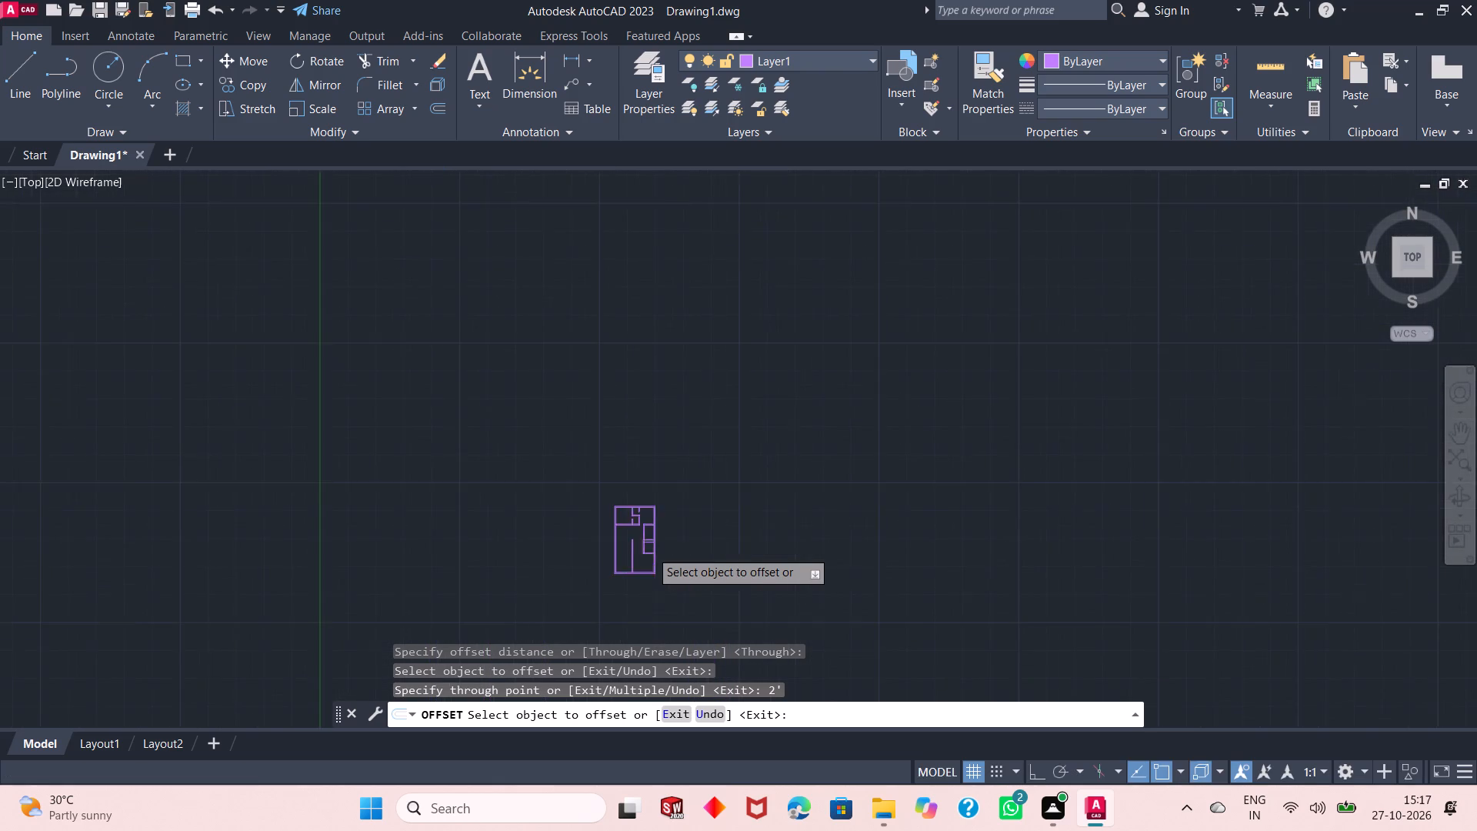
scroll(643, 548, "up", 4, "ctrl")
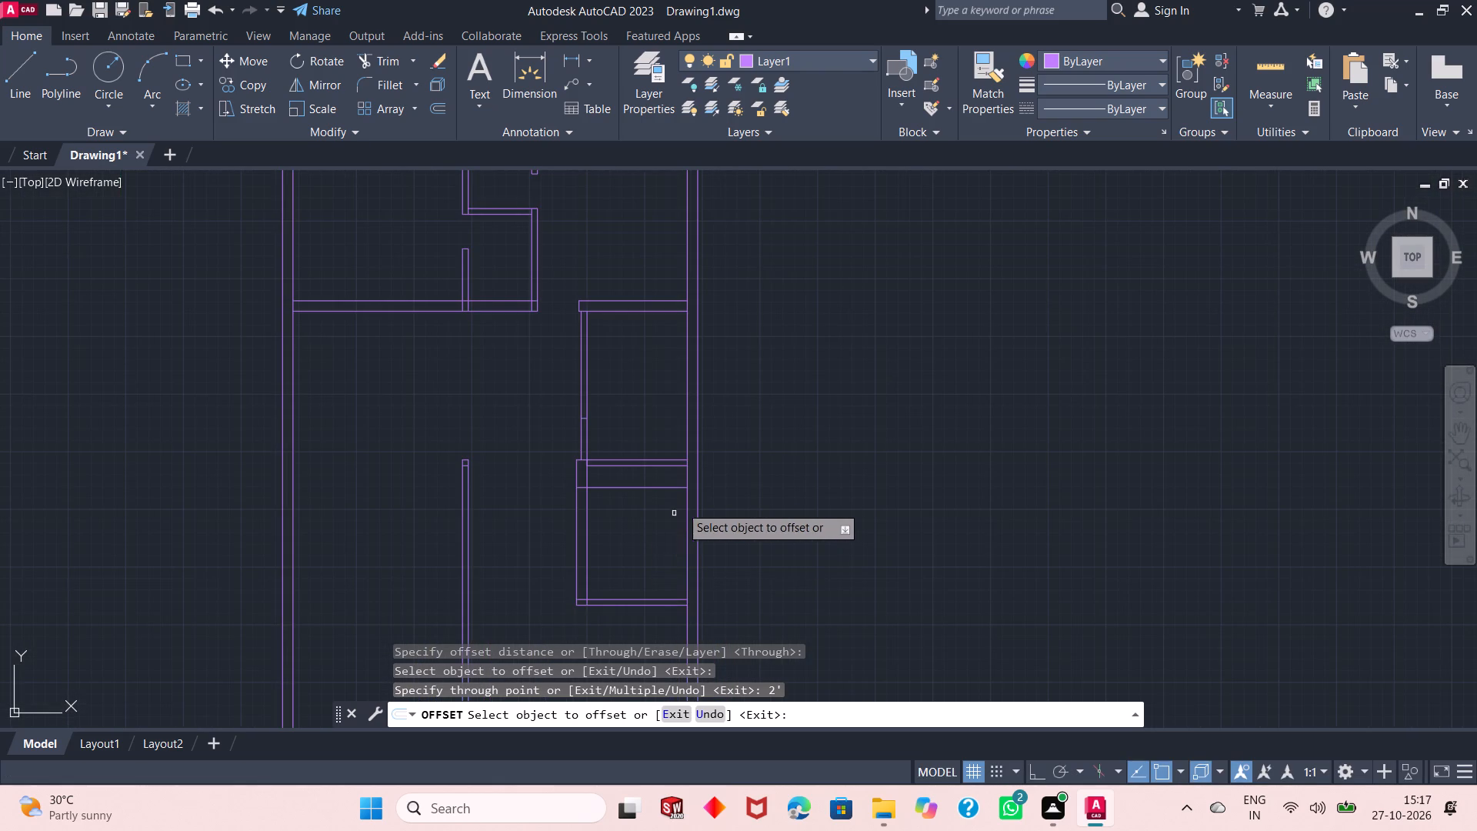
scroll(665, 489, "up", 2, "ctrl")
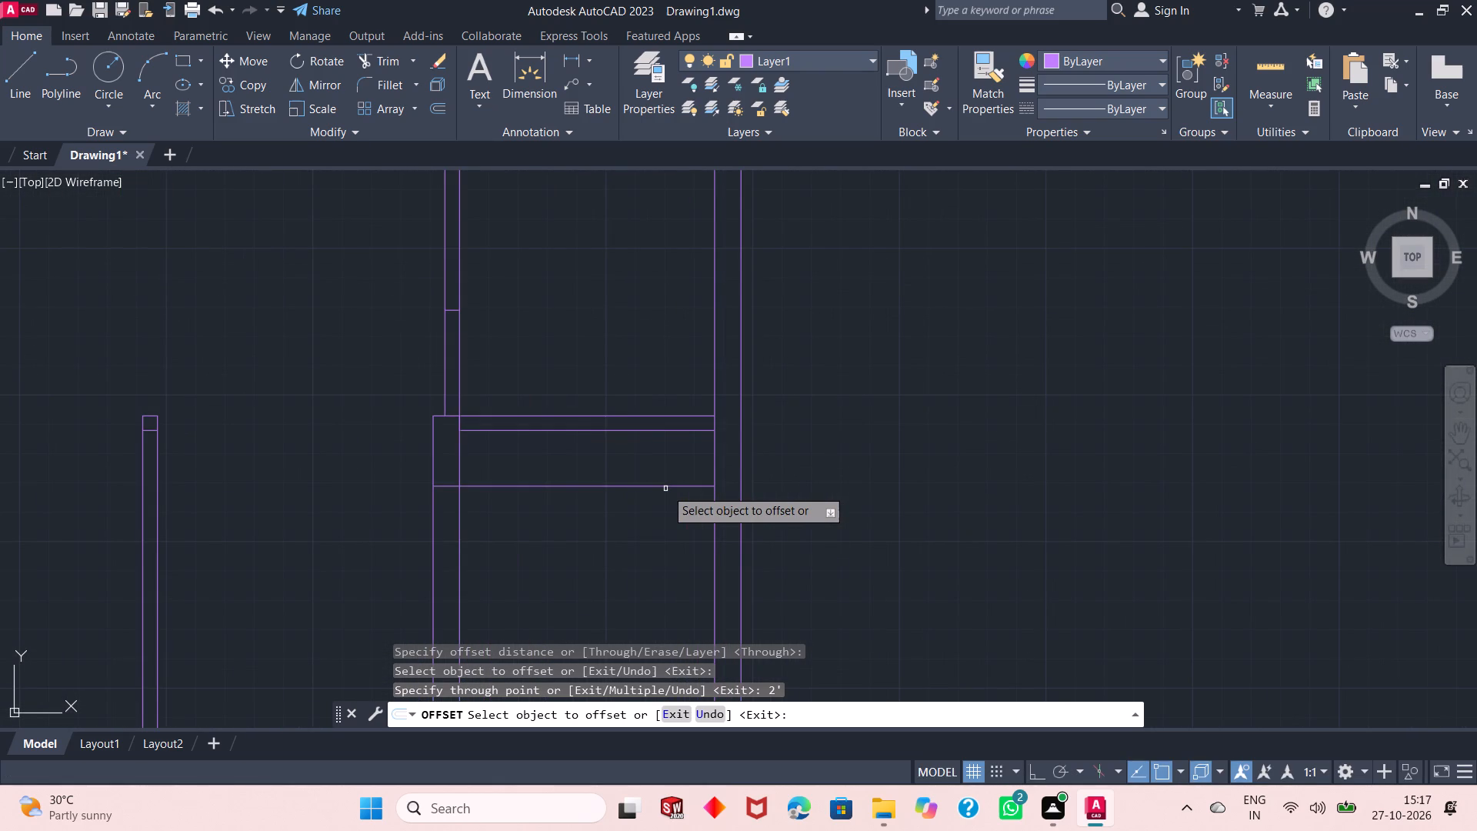
left_click(651, 487)
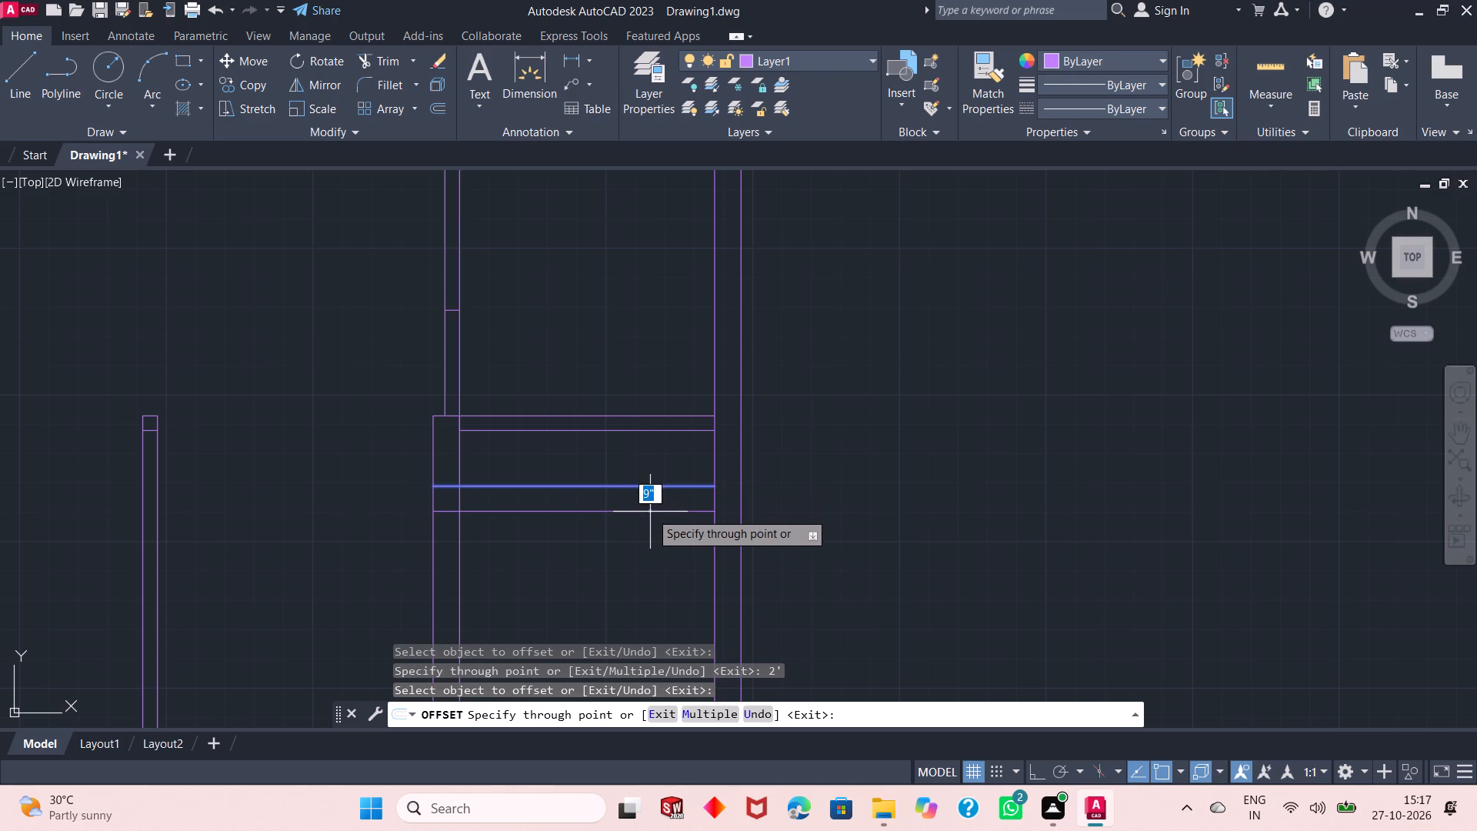
type("2'6\"")
key("Return")
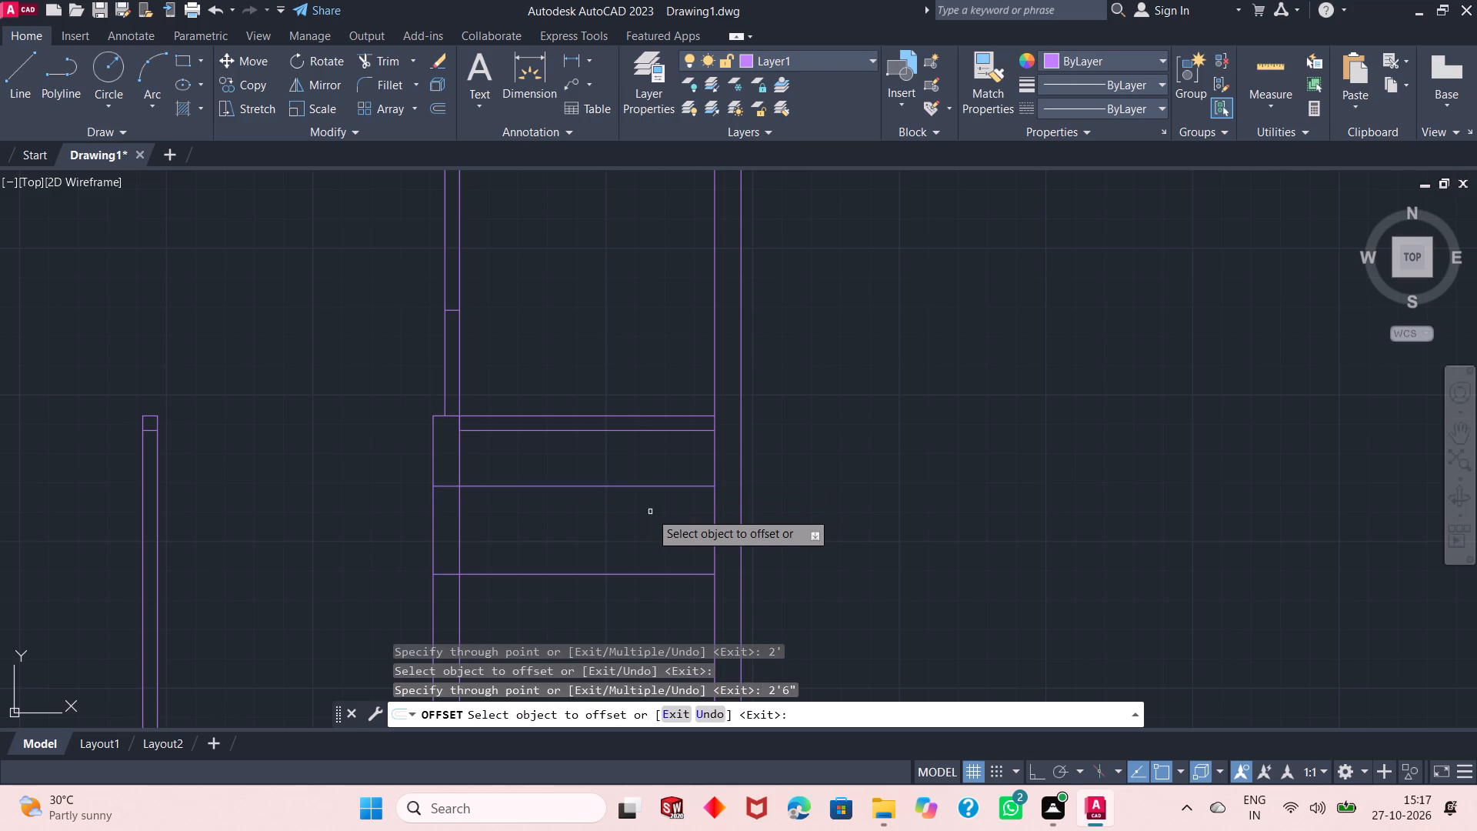
scroll(649, 426, "up", 1, "ctrl")
scroll(649, 426, "down", 3, "ctrl")
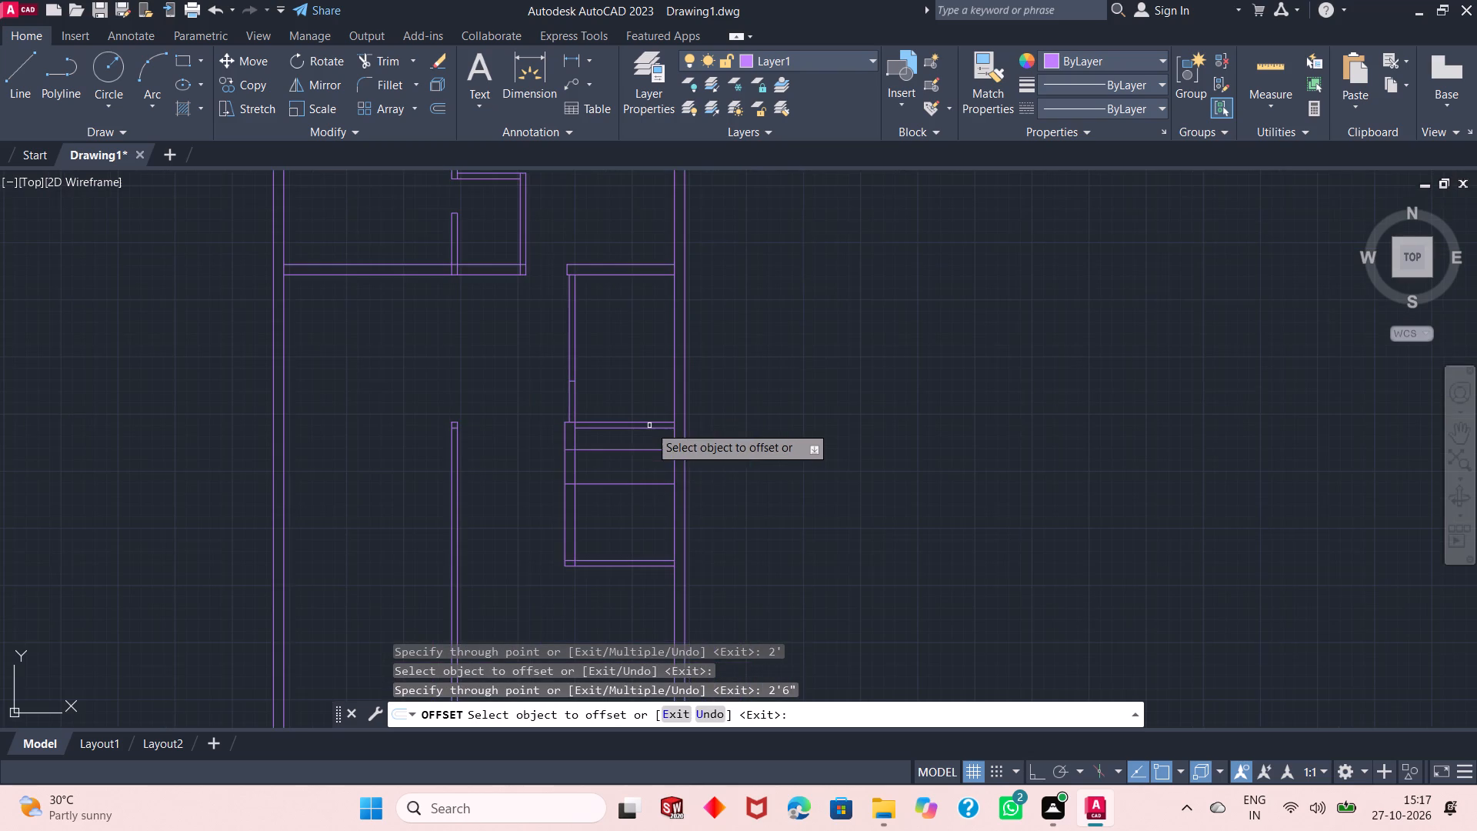
right_click(736, 412)
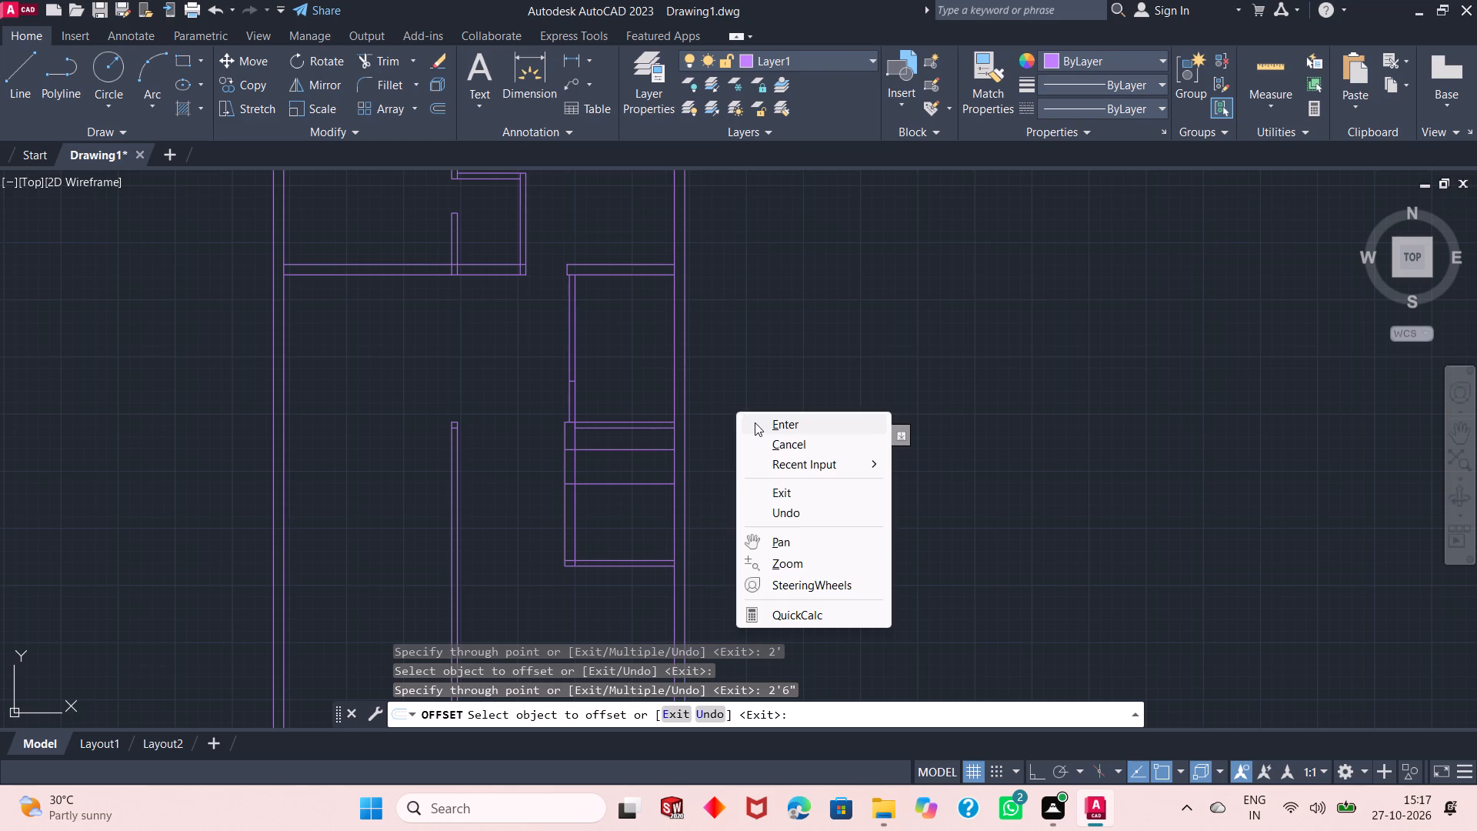
left_click(755, 422)
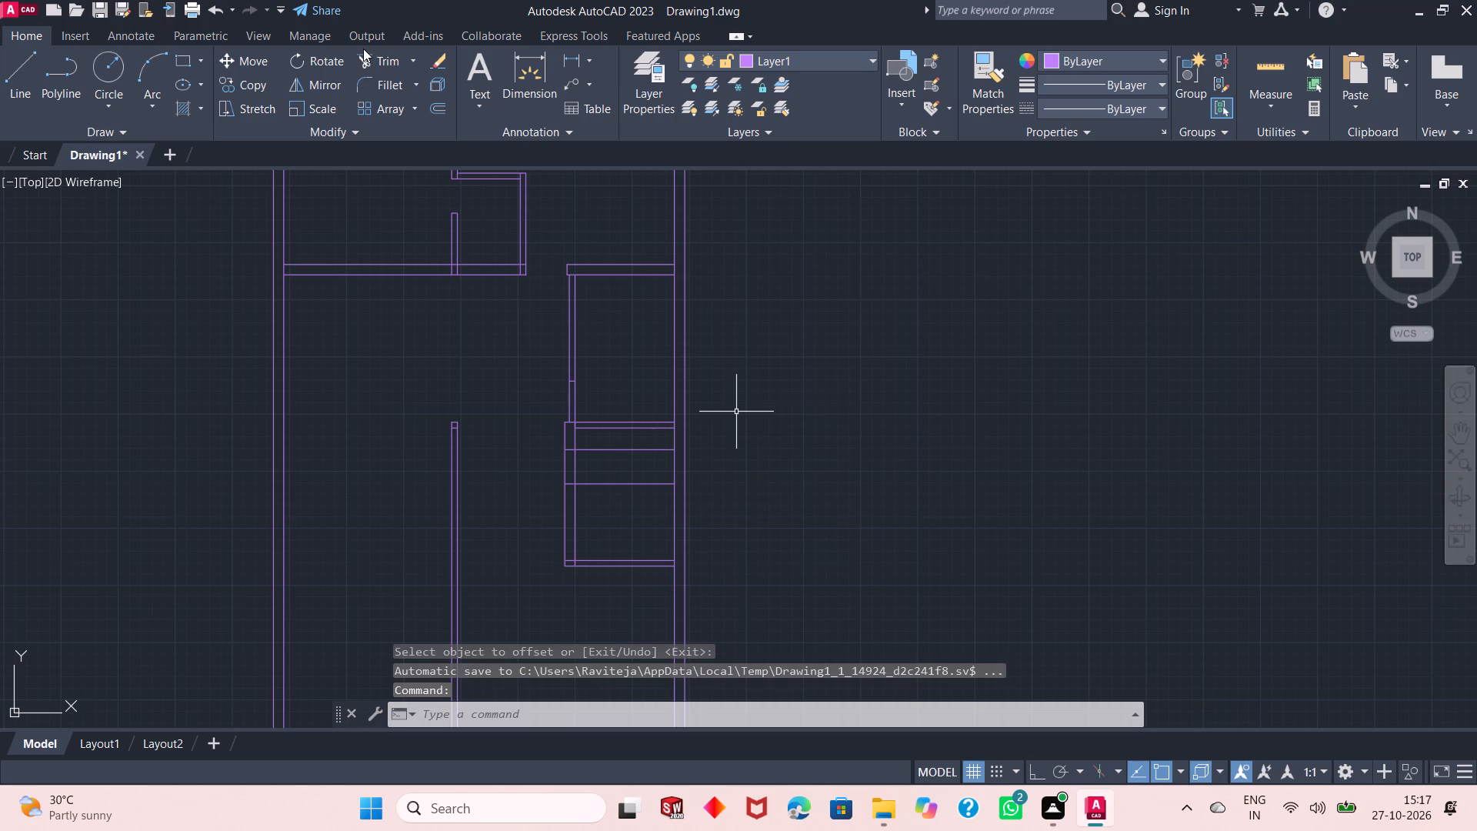
Trim the left wall between the two marker lines to cut the 2'6" door opening, and trim away the marker lines inside the room.
left_click(368, 60)
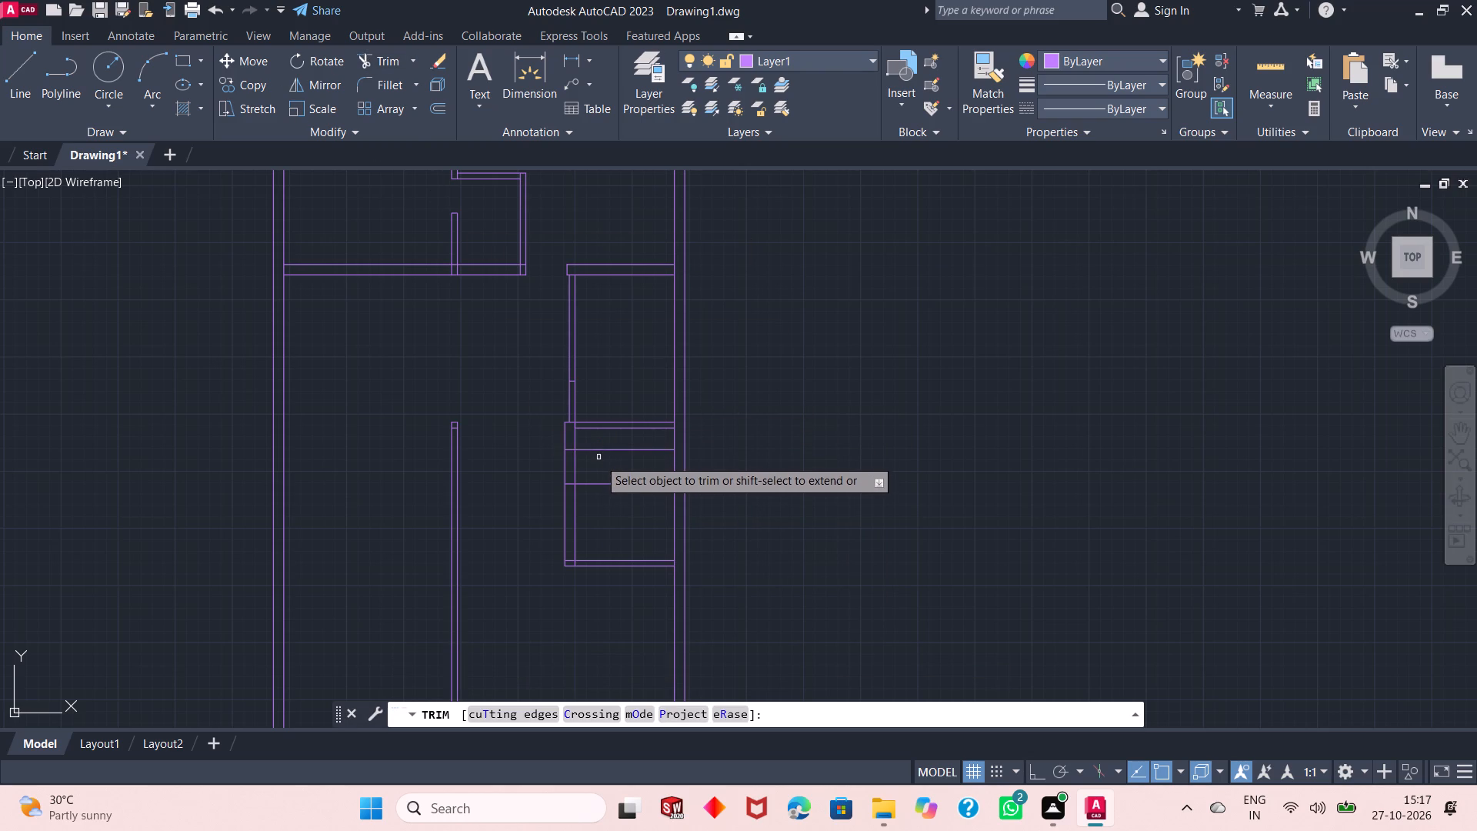
left_click(601, 462)
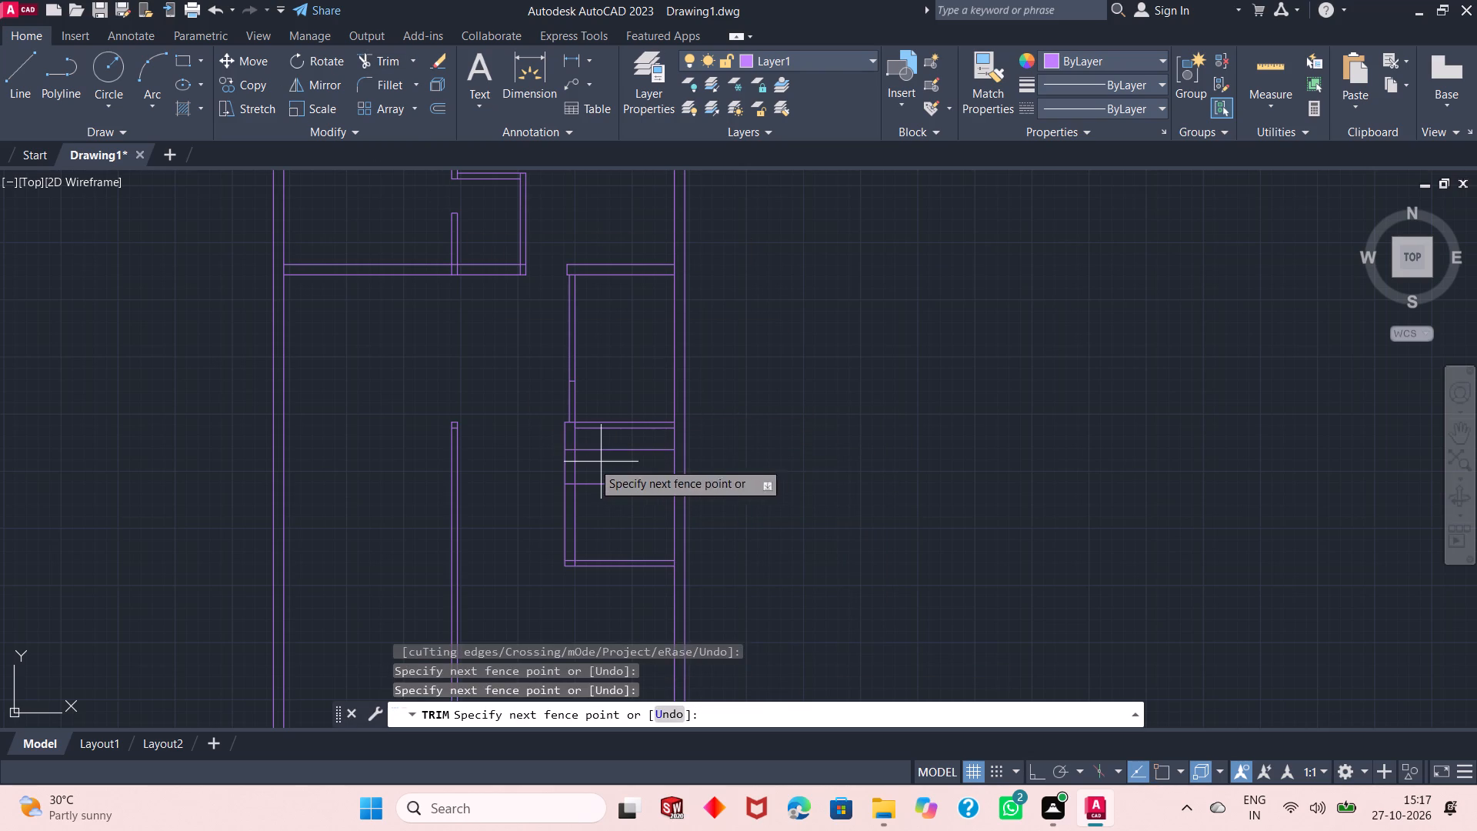
left_click(548, 462)
left_click(609, 444)
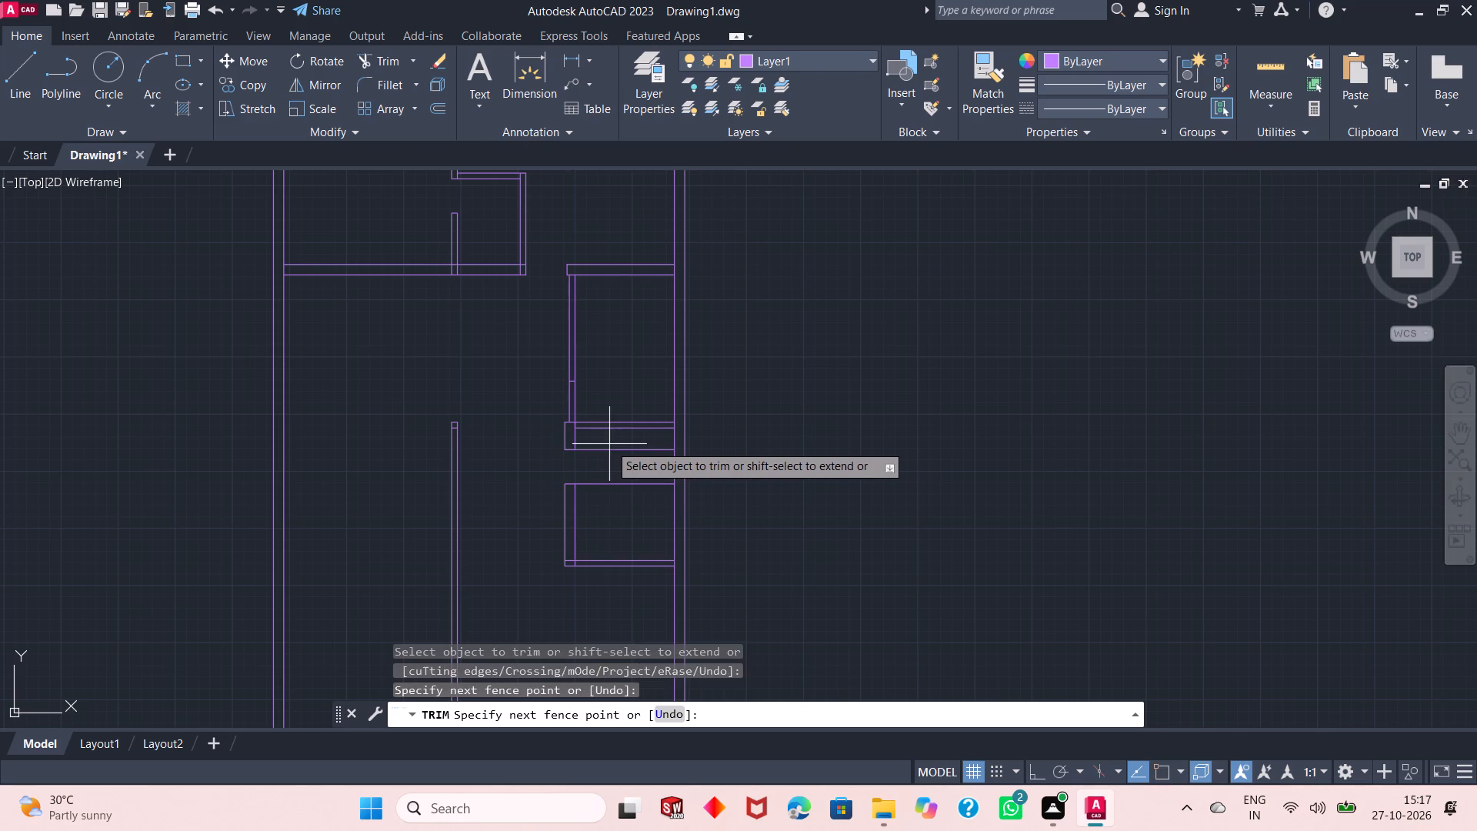
left_click(611, 499)
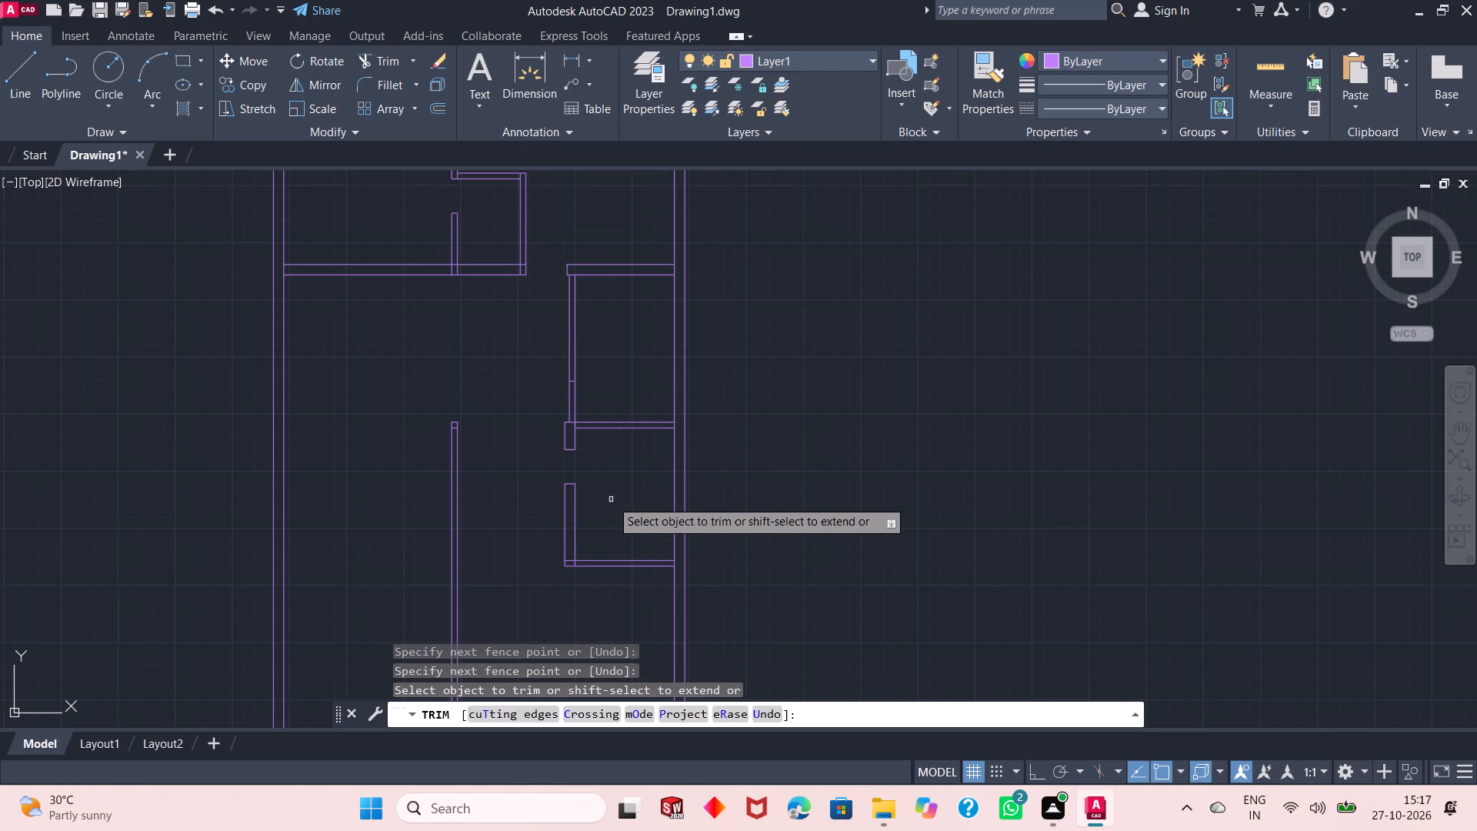
Trim the lower wall's inner line where it crosses the thickened left wall at the room's corner.
left_click(570, 561)
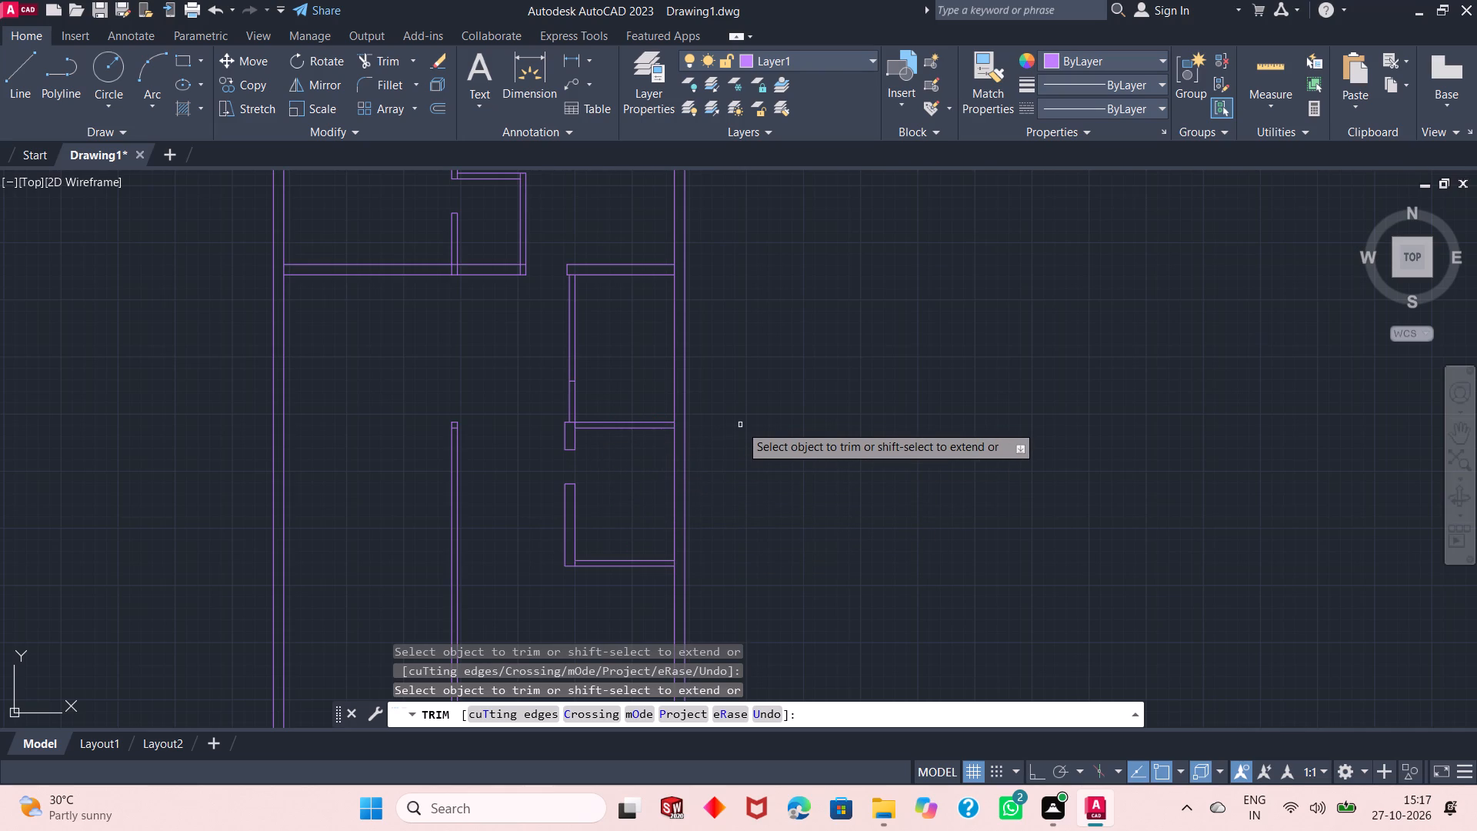
scroll(740, 425, "down", 3, "ctrl")
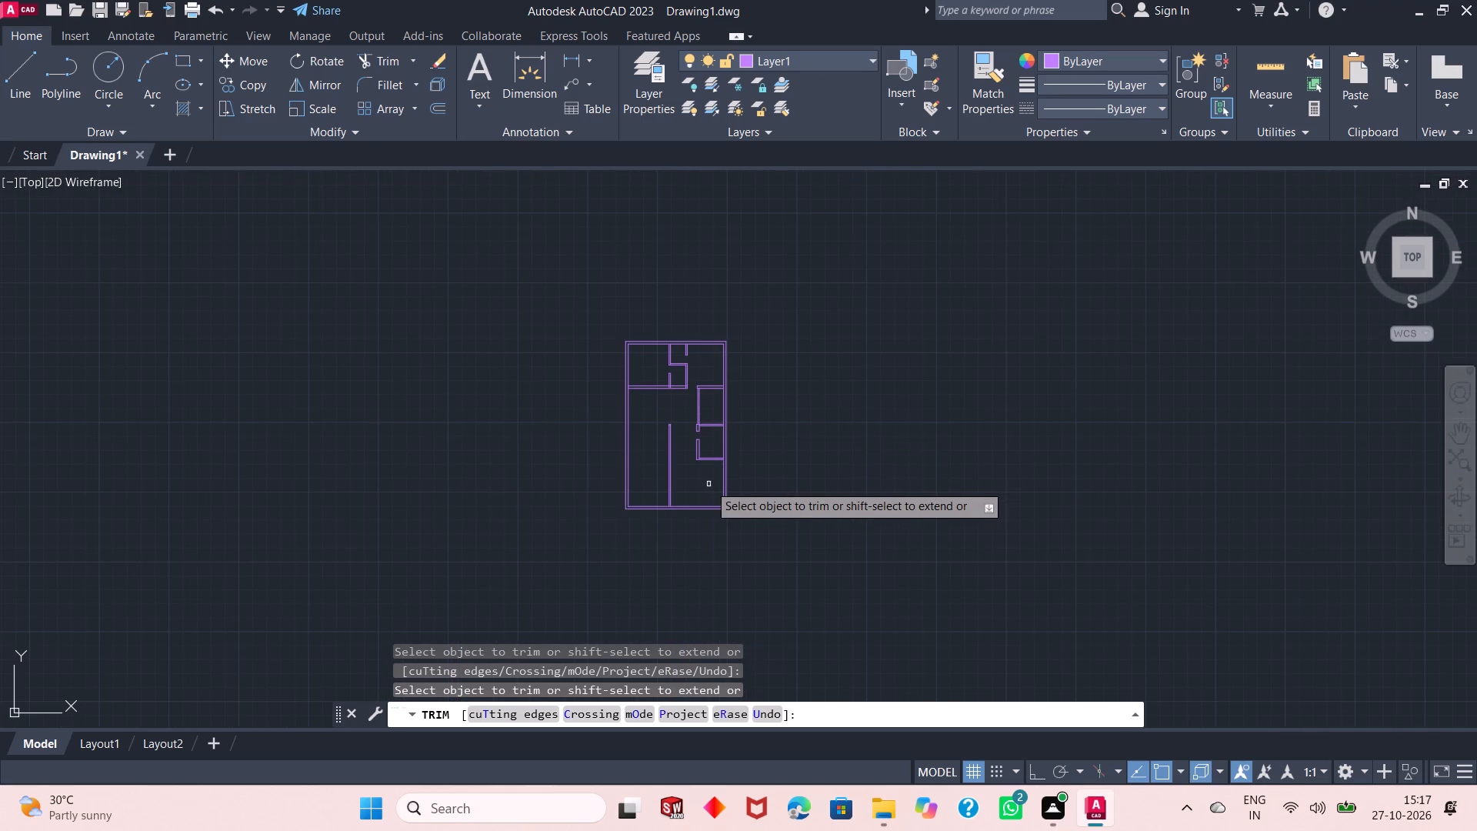
End the trimming and offset the inner line of the plan's right outer wall inward using a through point.
scroll(708, 484, "up", 2, "ctrl")
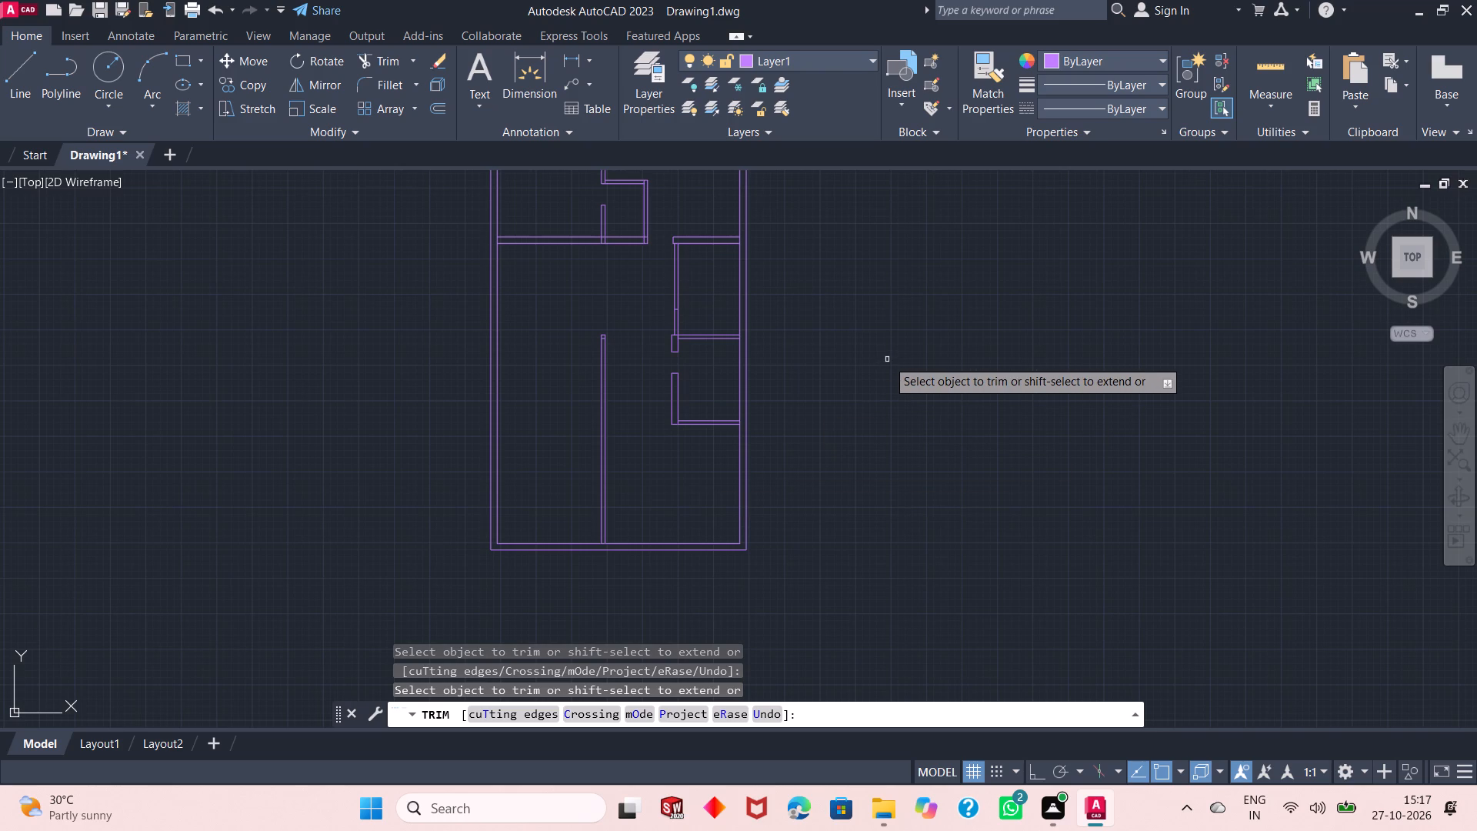
right_click(887, 359)
left_click(914, 370)
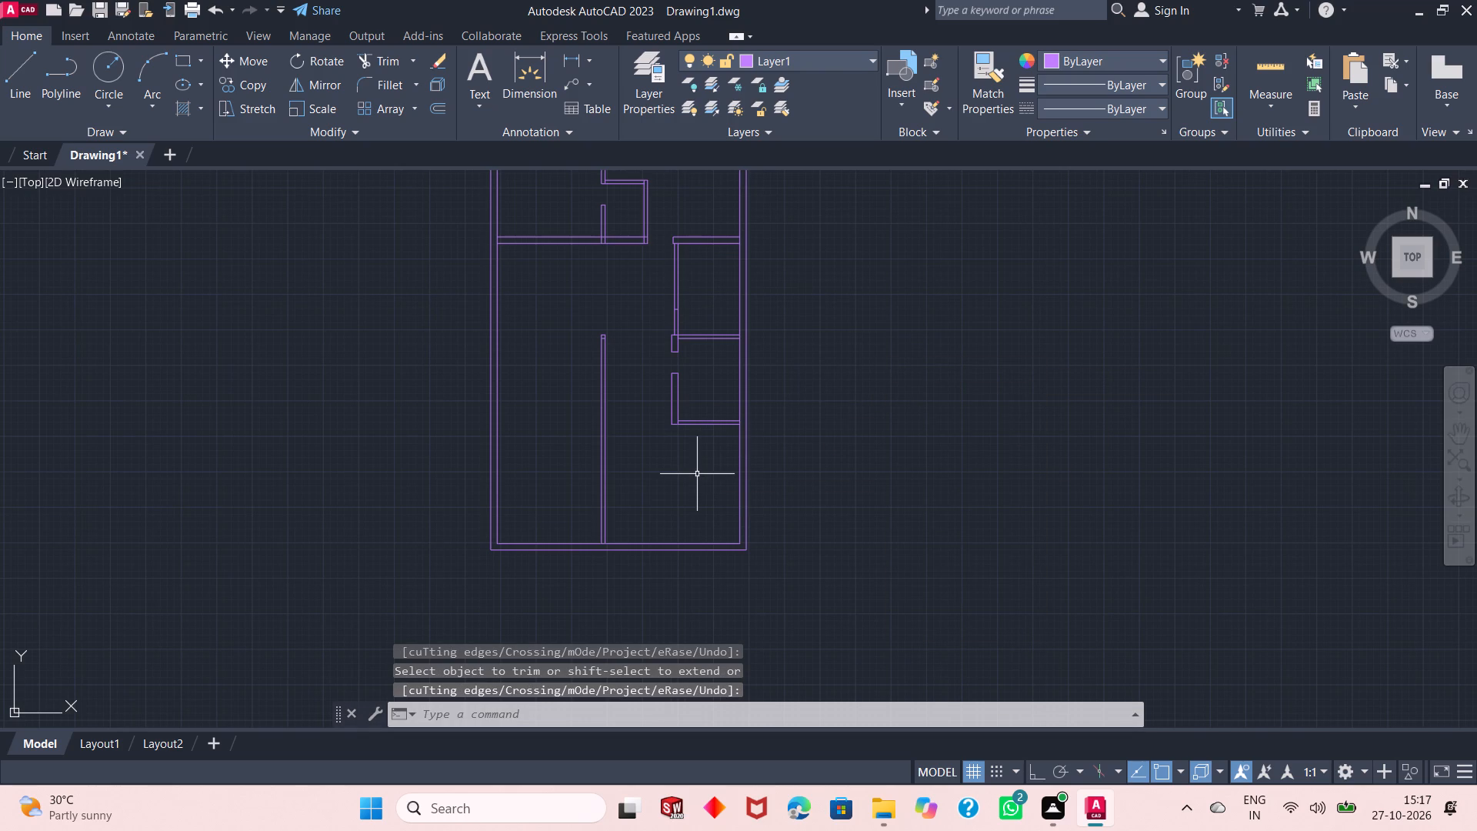
scroll(697, 474, "up", 1, "ctrl")
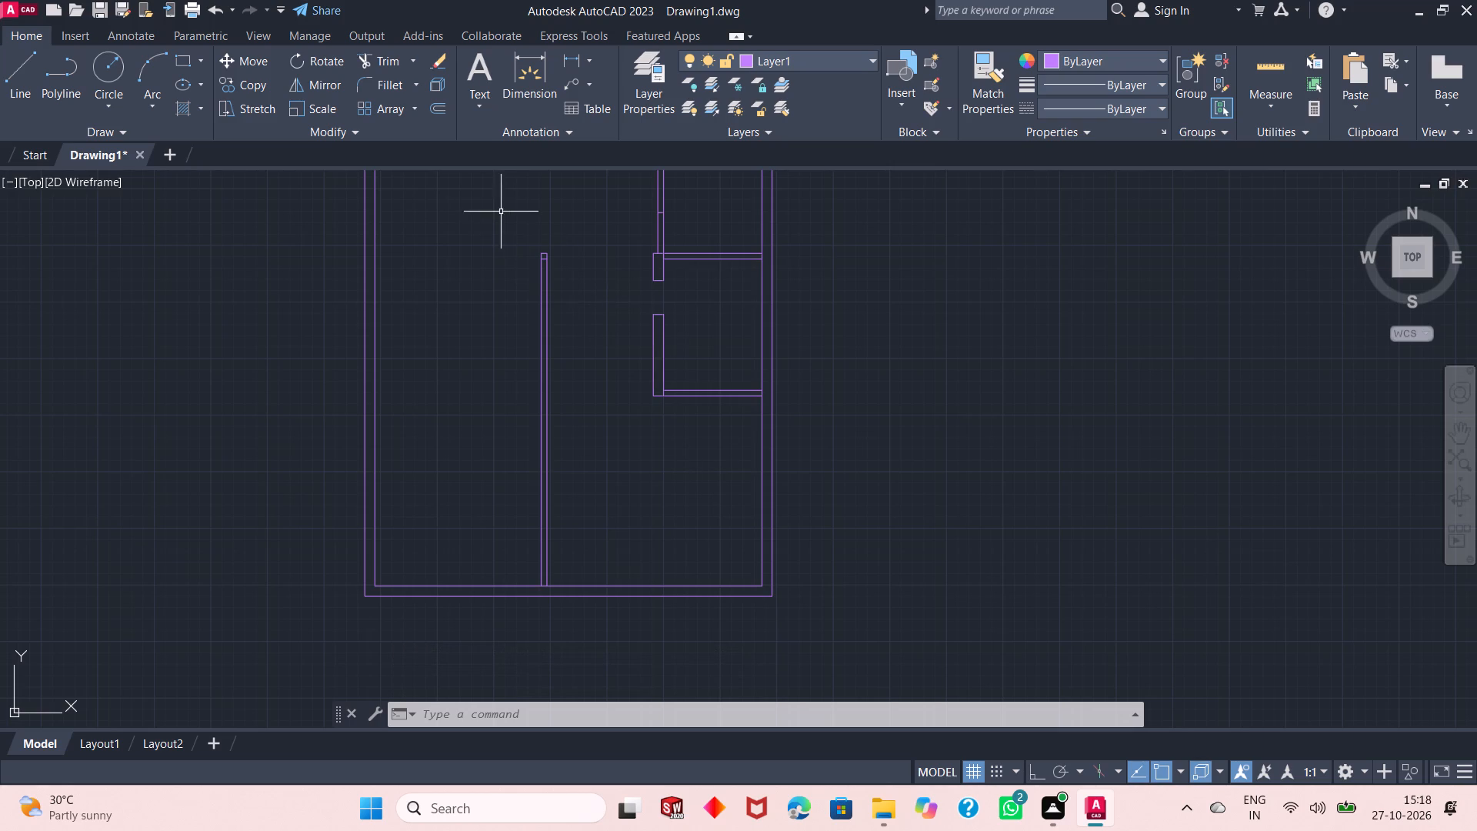
left_click(435, 115)
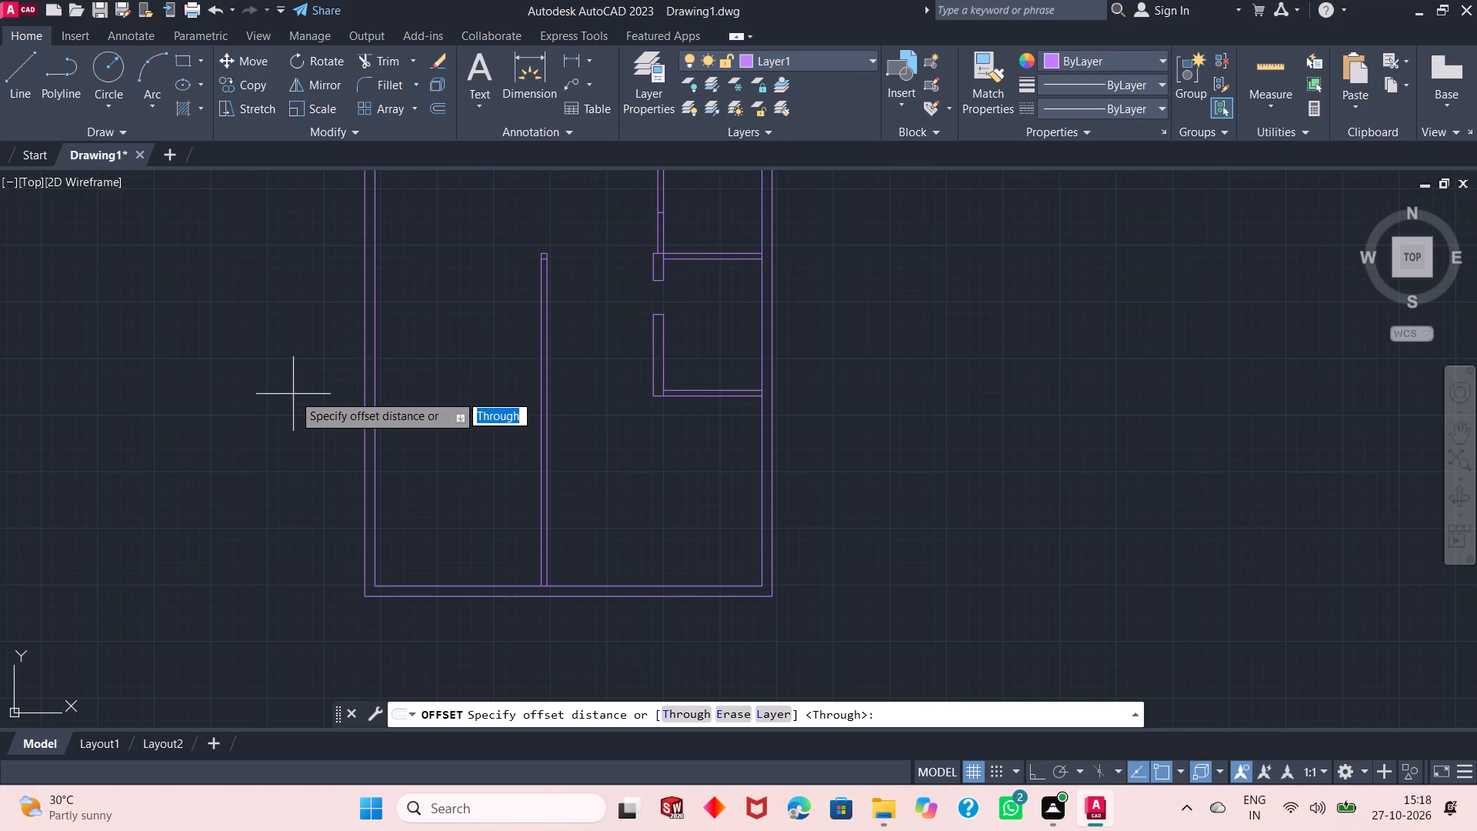
right_click(293, 394)
left_click(322, 400)
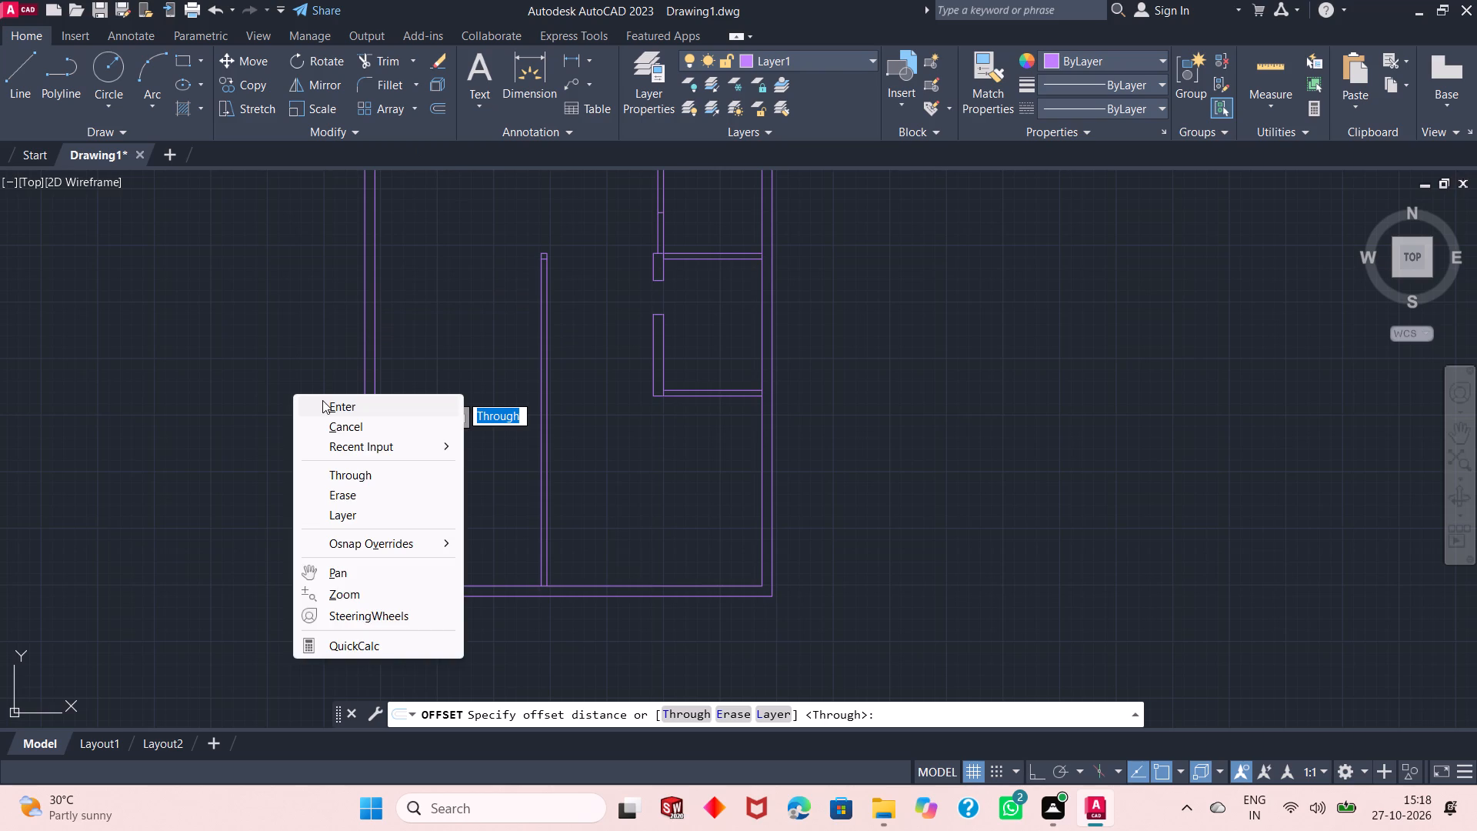
left_click(762, 430)
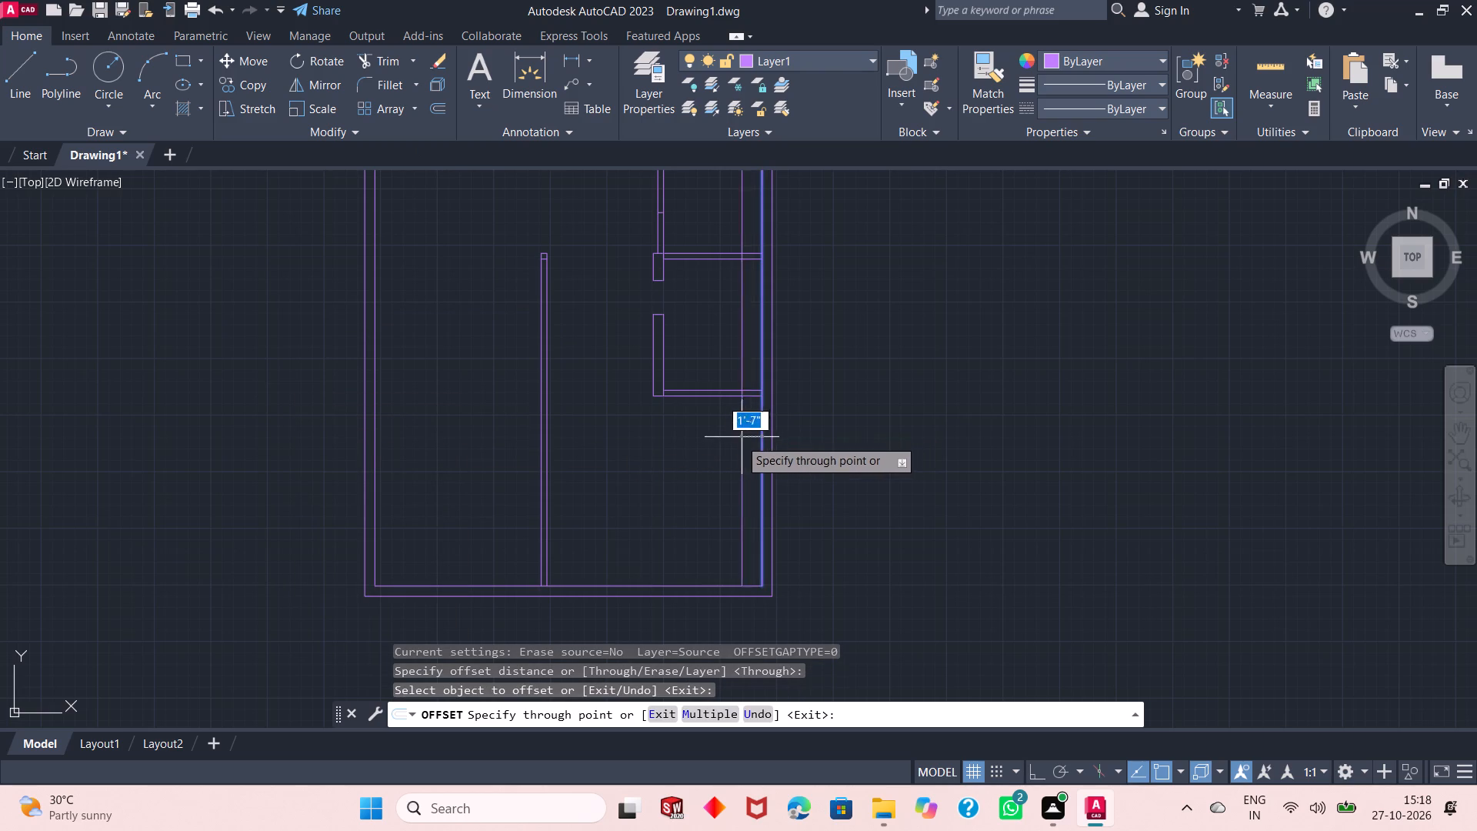
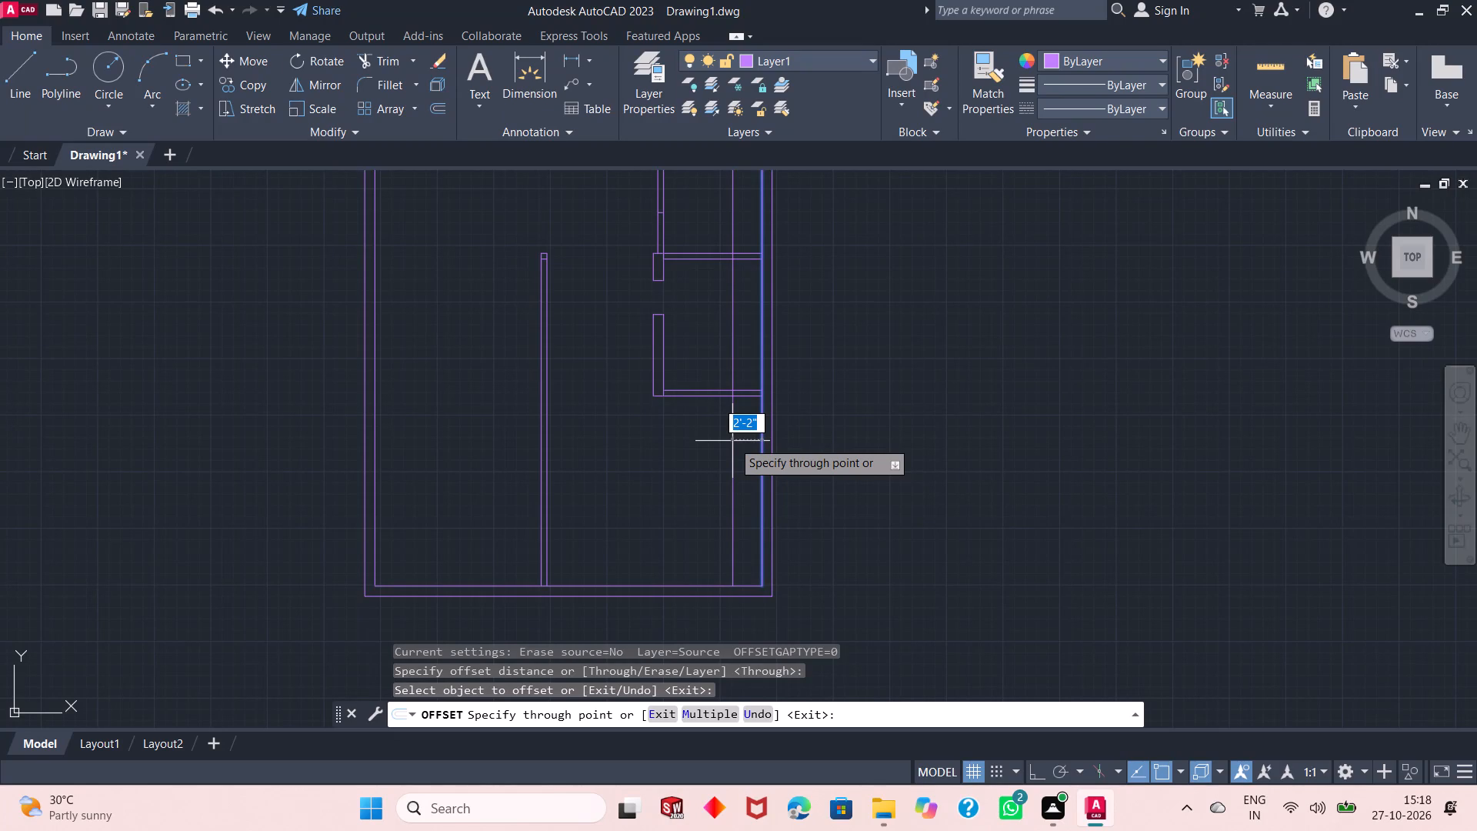
Cancel the pending offset and quick-measure the open area between the lower interior wall and the plan's right outer wall.
key("Escape")
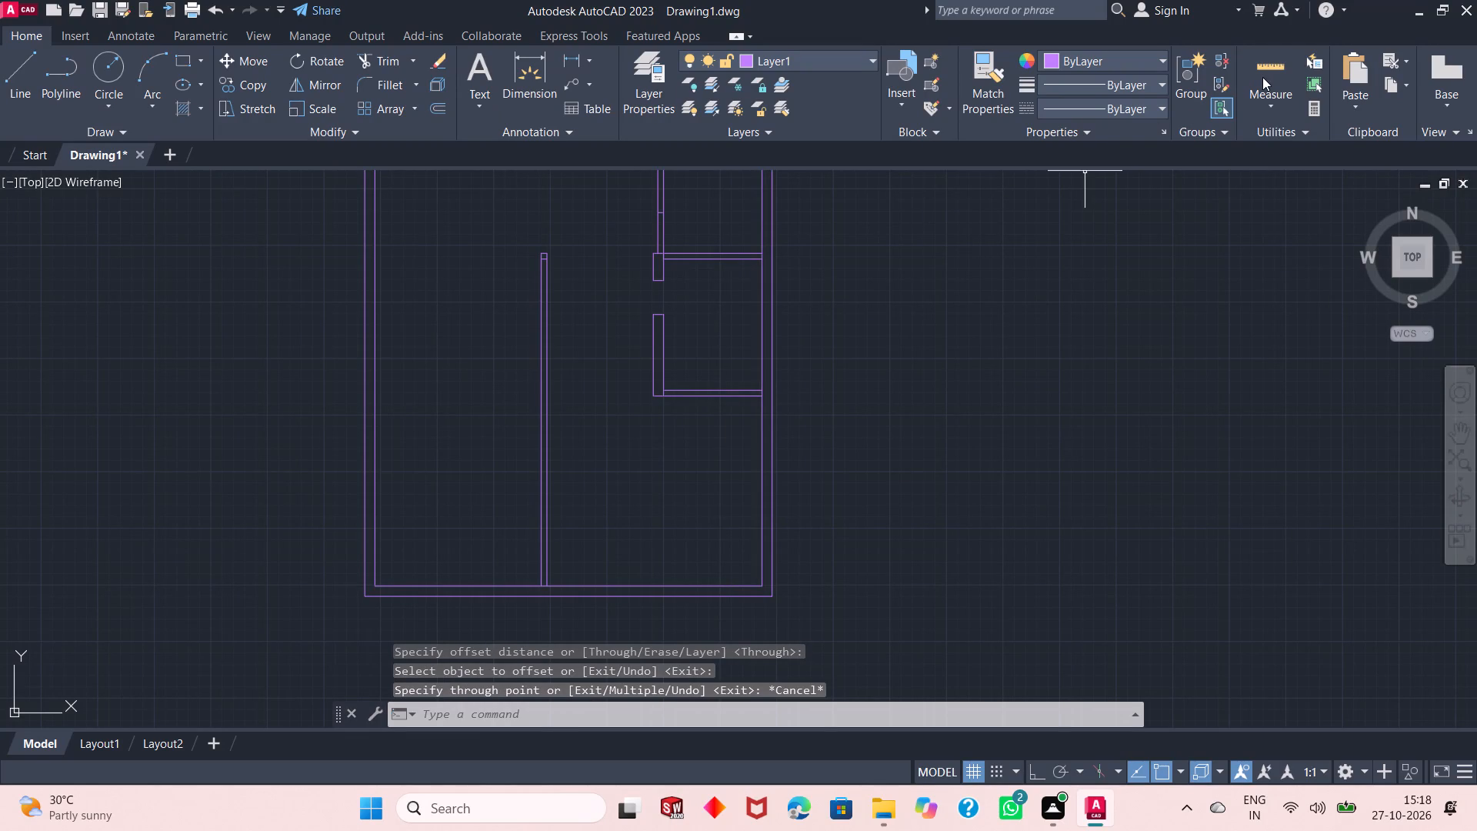
left_click(1262, 77)
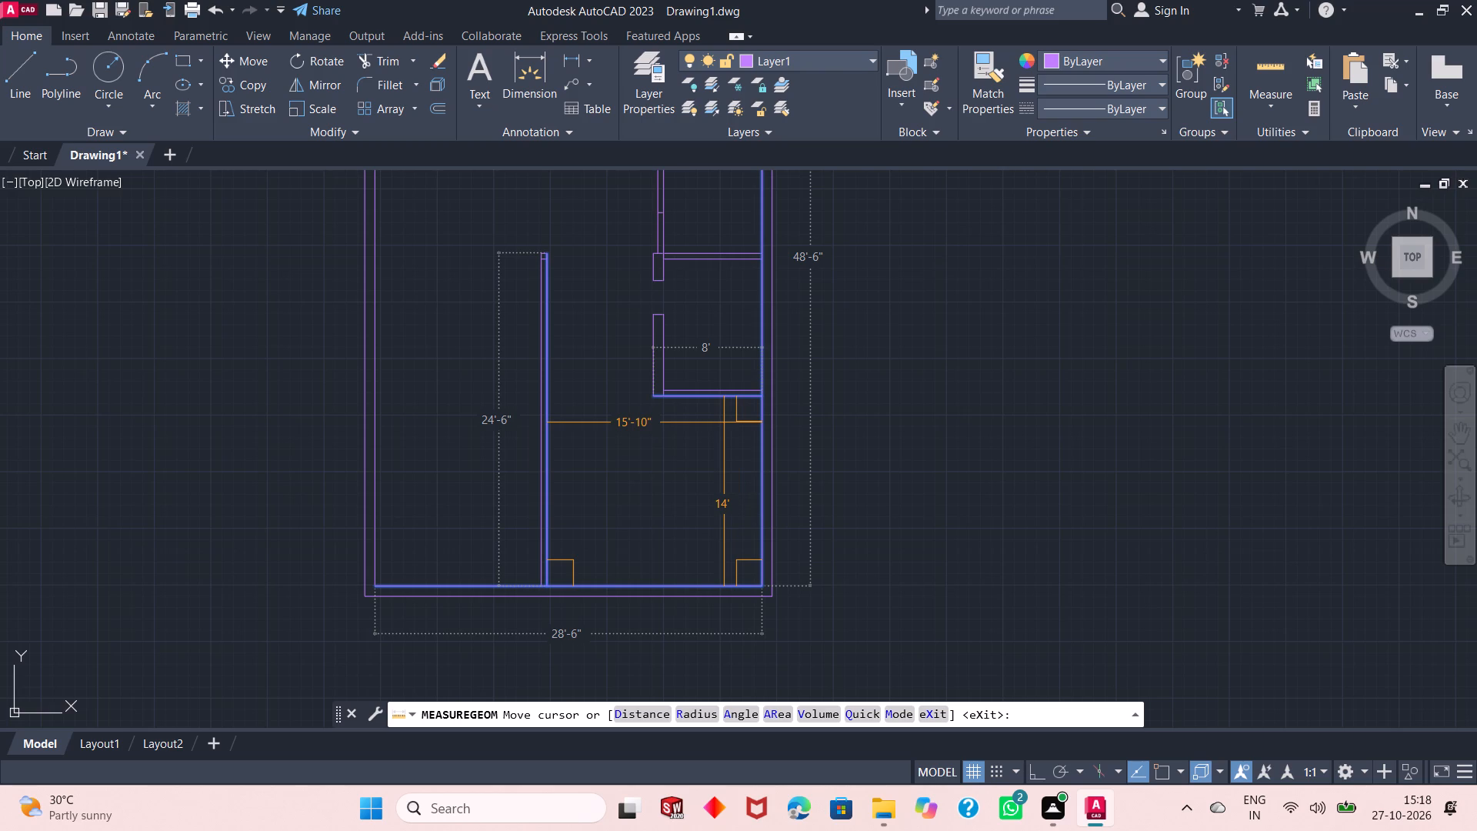
key("Escape")
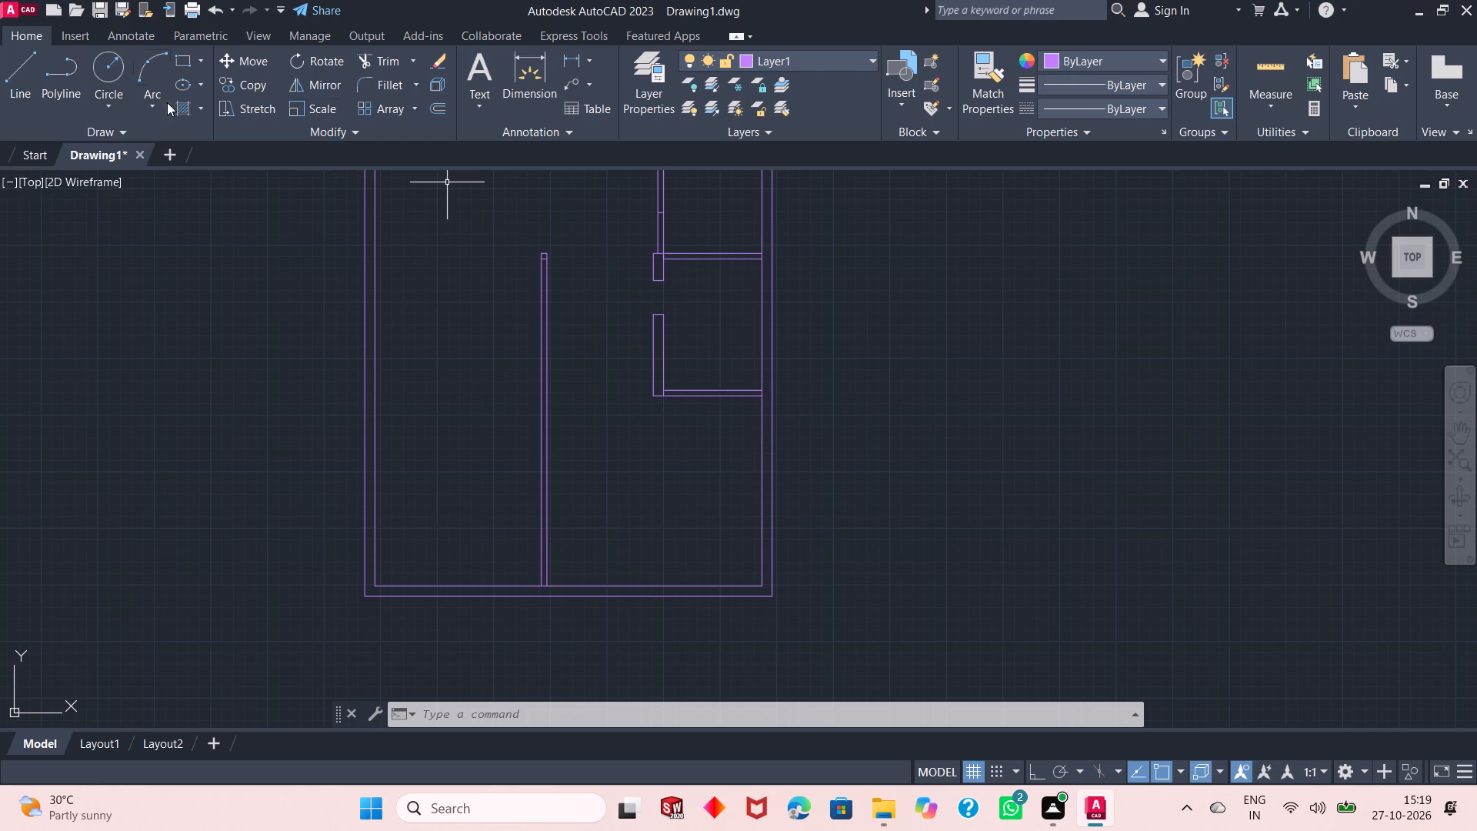
Draw a 5' line rightward from the door opening's upper corner, then straight down with Ortho on to the room's lower wall.
left_click(26, 84)
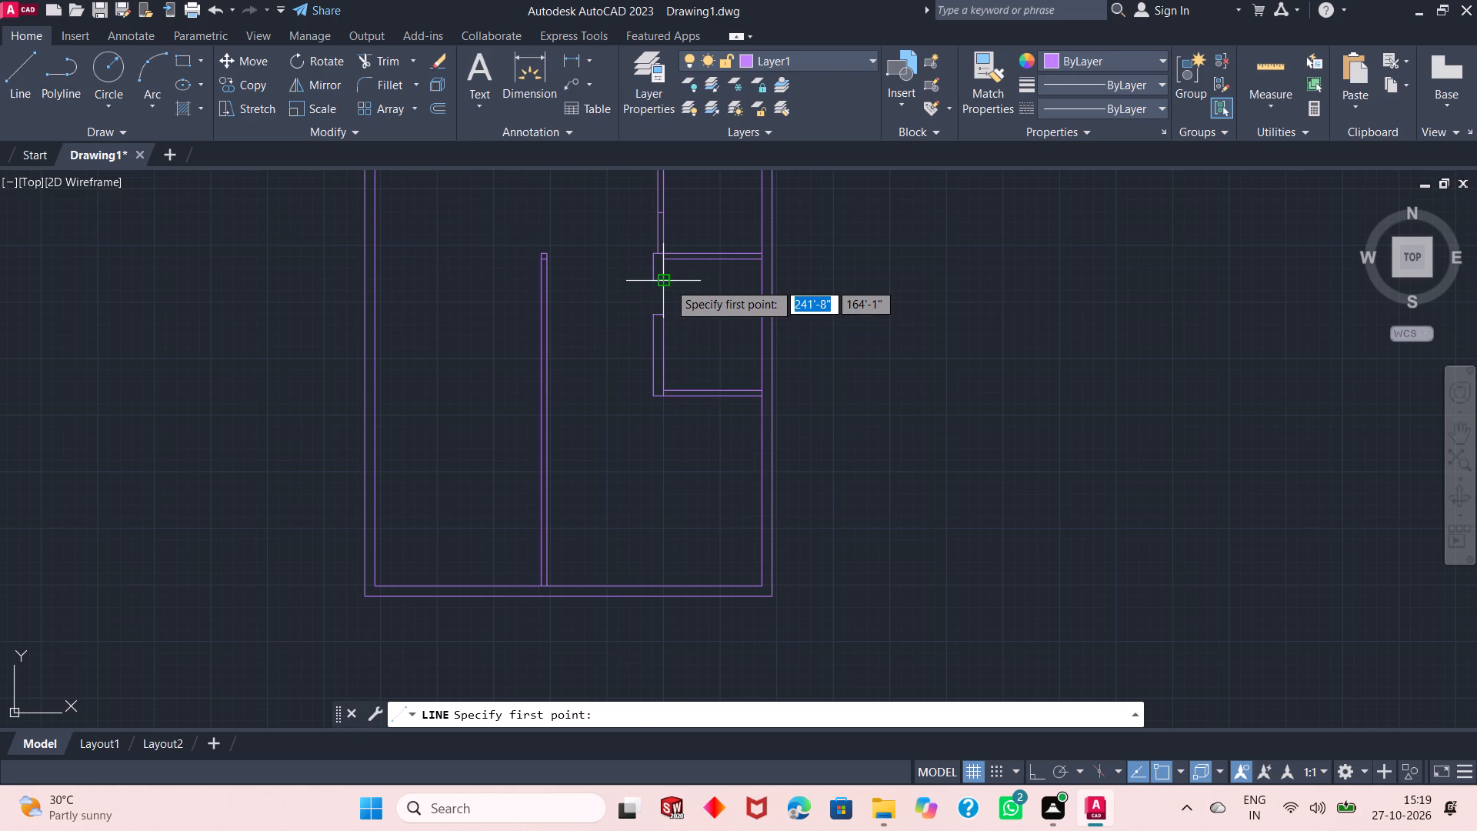
left_click_drag(668, 282, 767, 285)
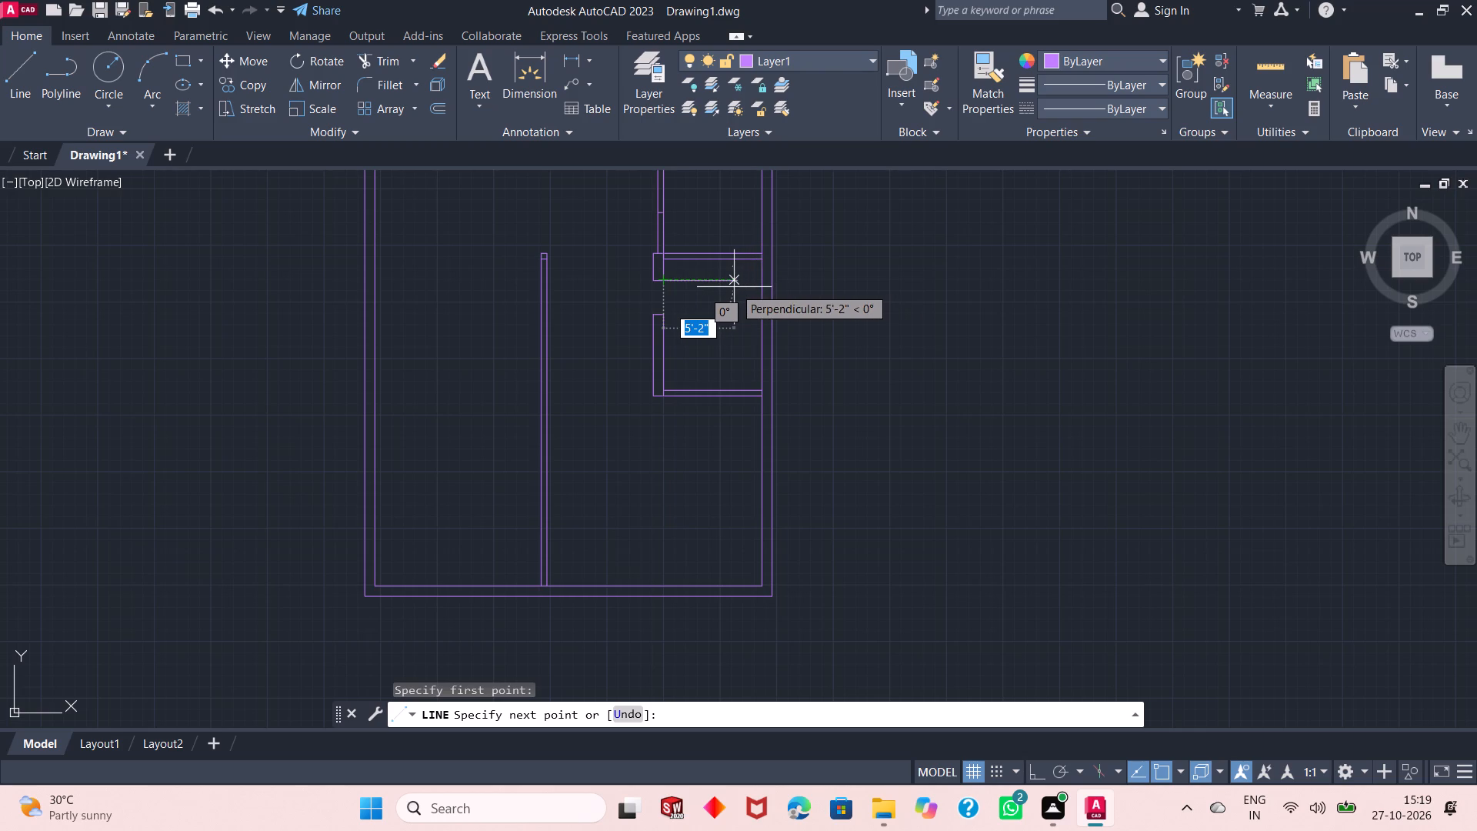
type("5'")
key("Return")
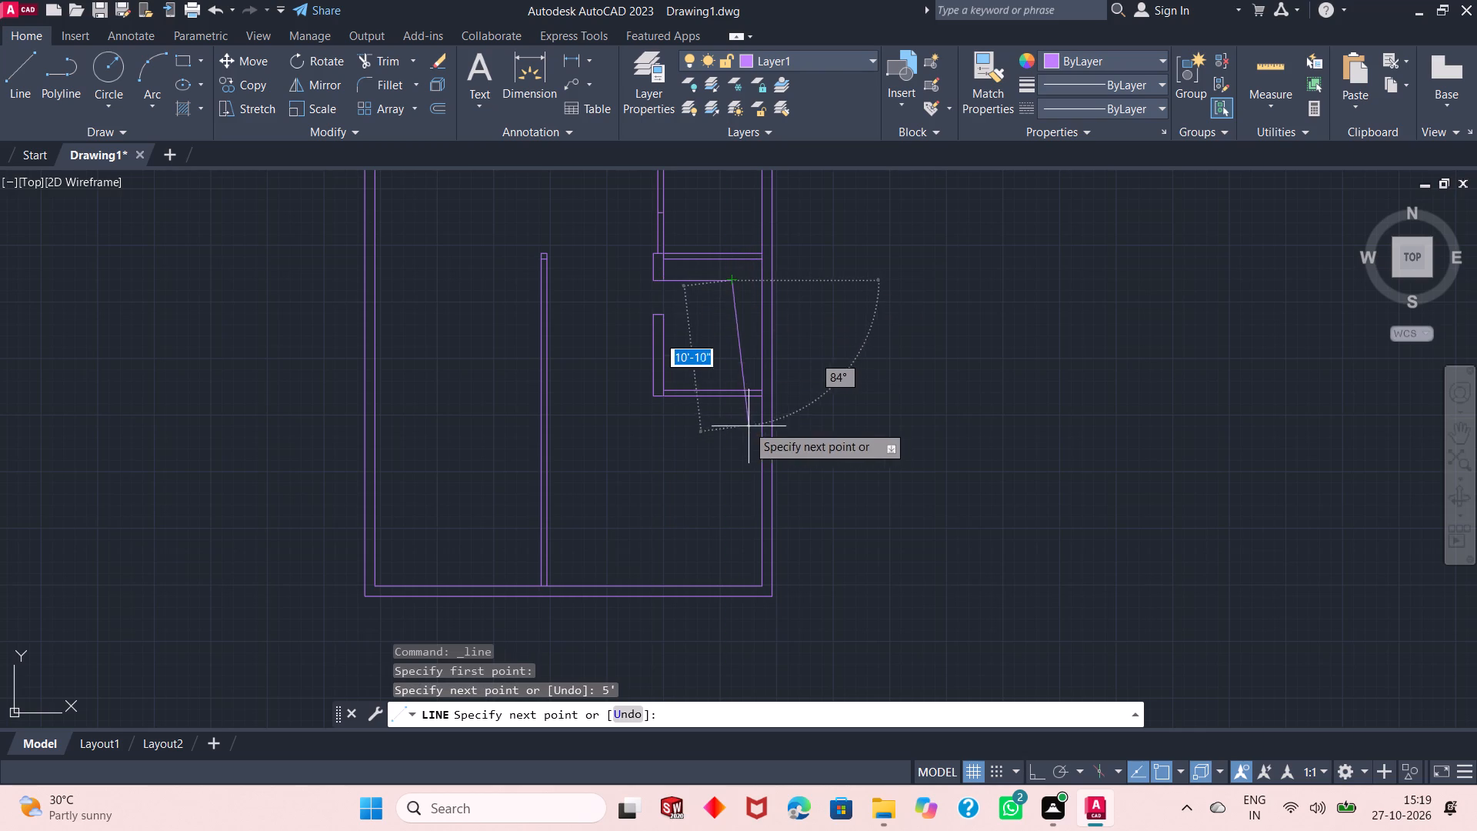
left_click(1032, 771)
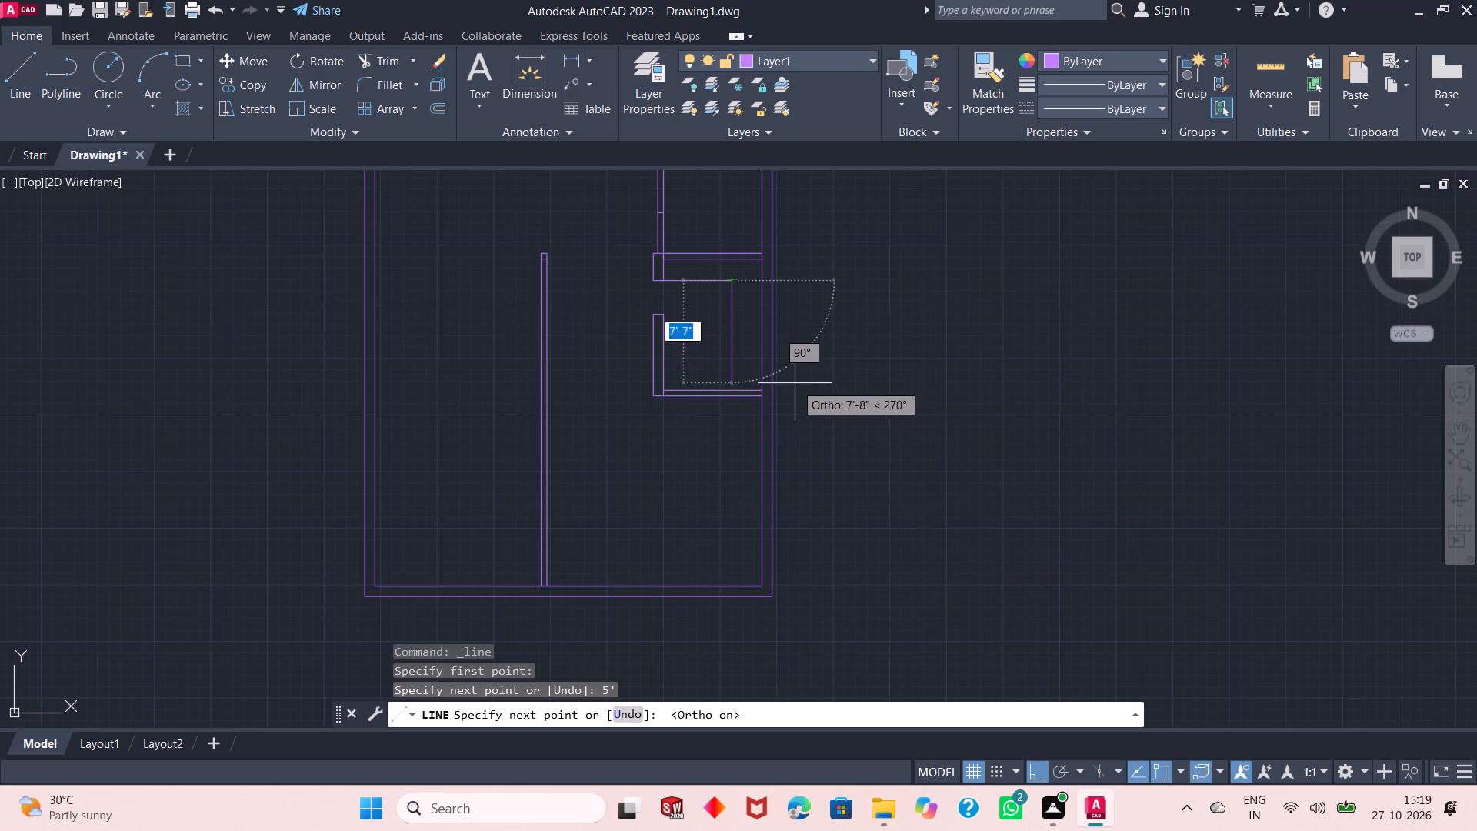
left_click(734, 392)
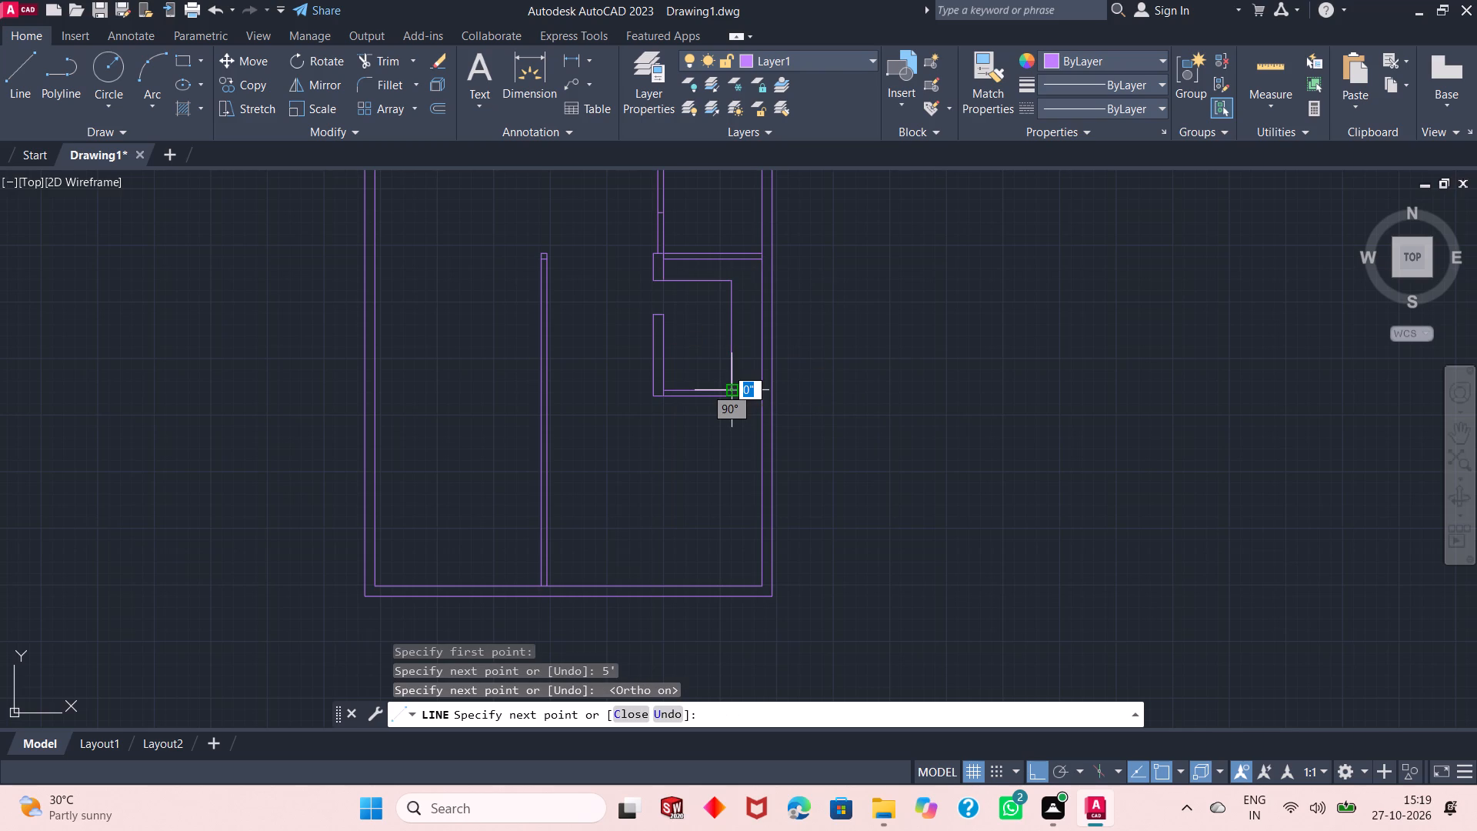
key("Escape")
key("Escape")
key("Escape")
key("Escape")
key("Escape")
key("Escape")
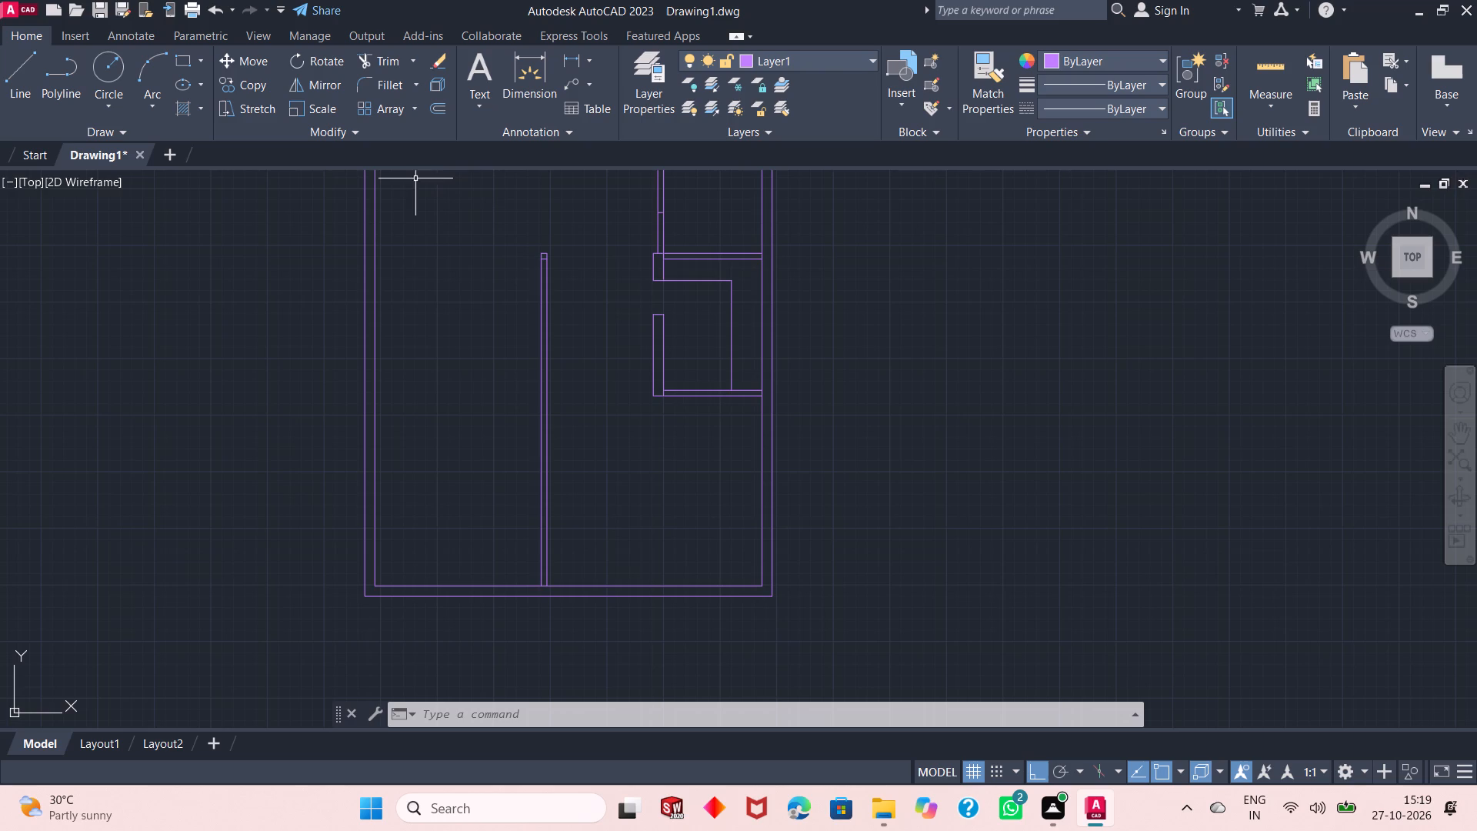
Extend the new vertical line down to the outer line of the small room's lower wall.
left_click(411, 65)
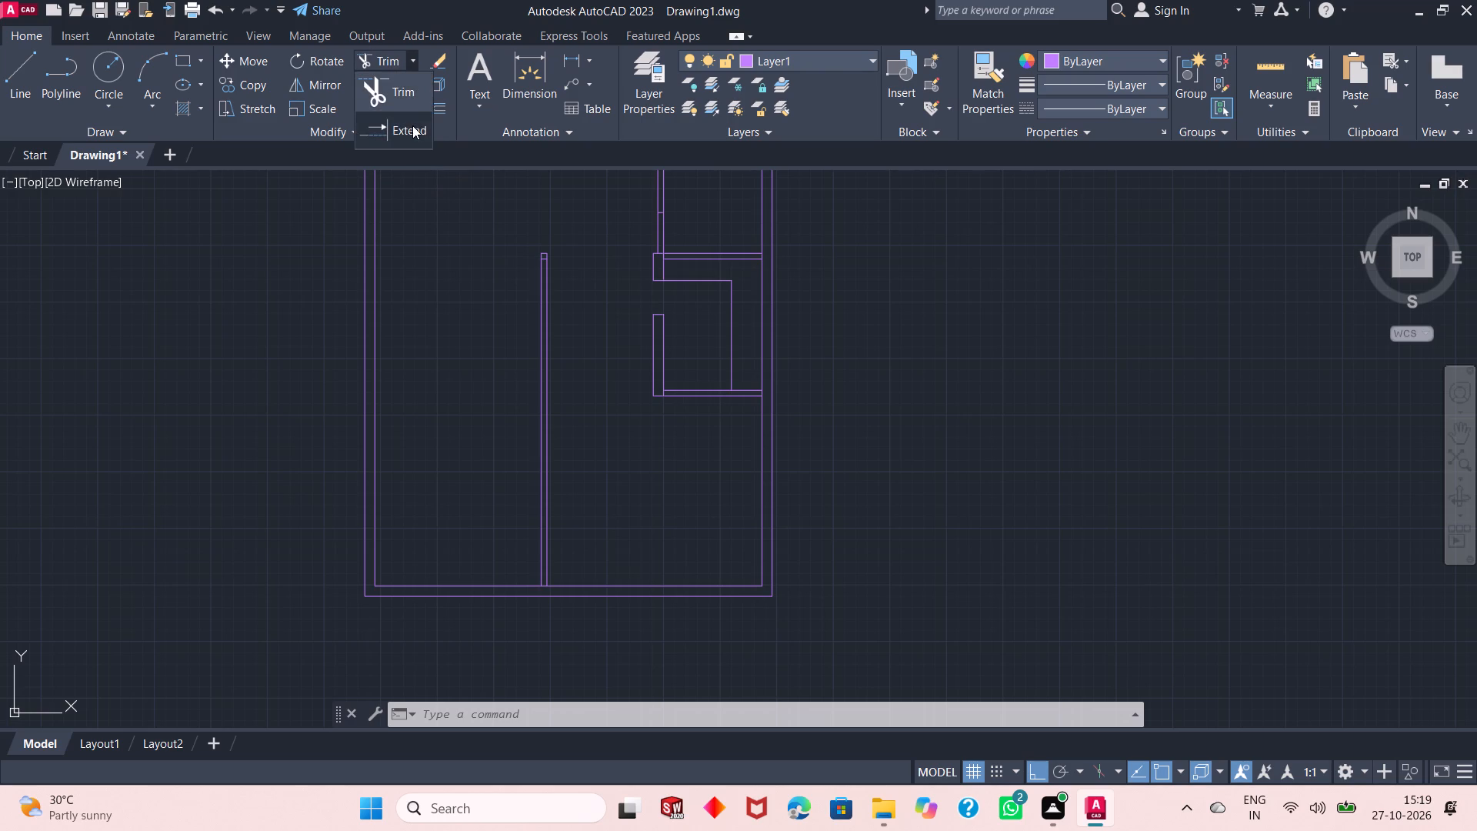
left_click(412, 128)
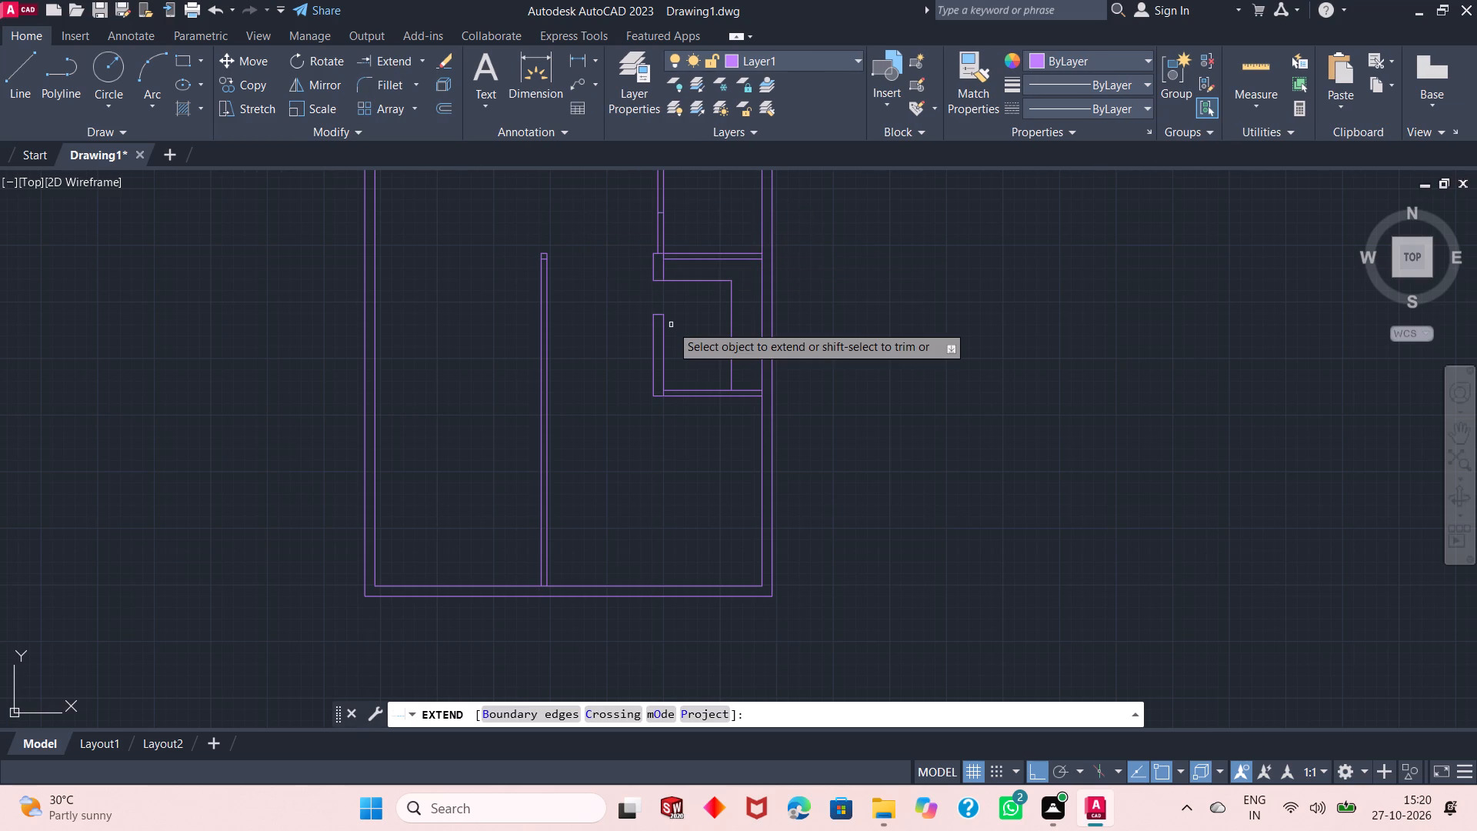
left_click(732, 373)
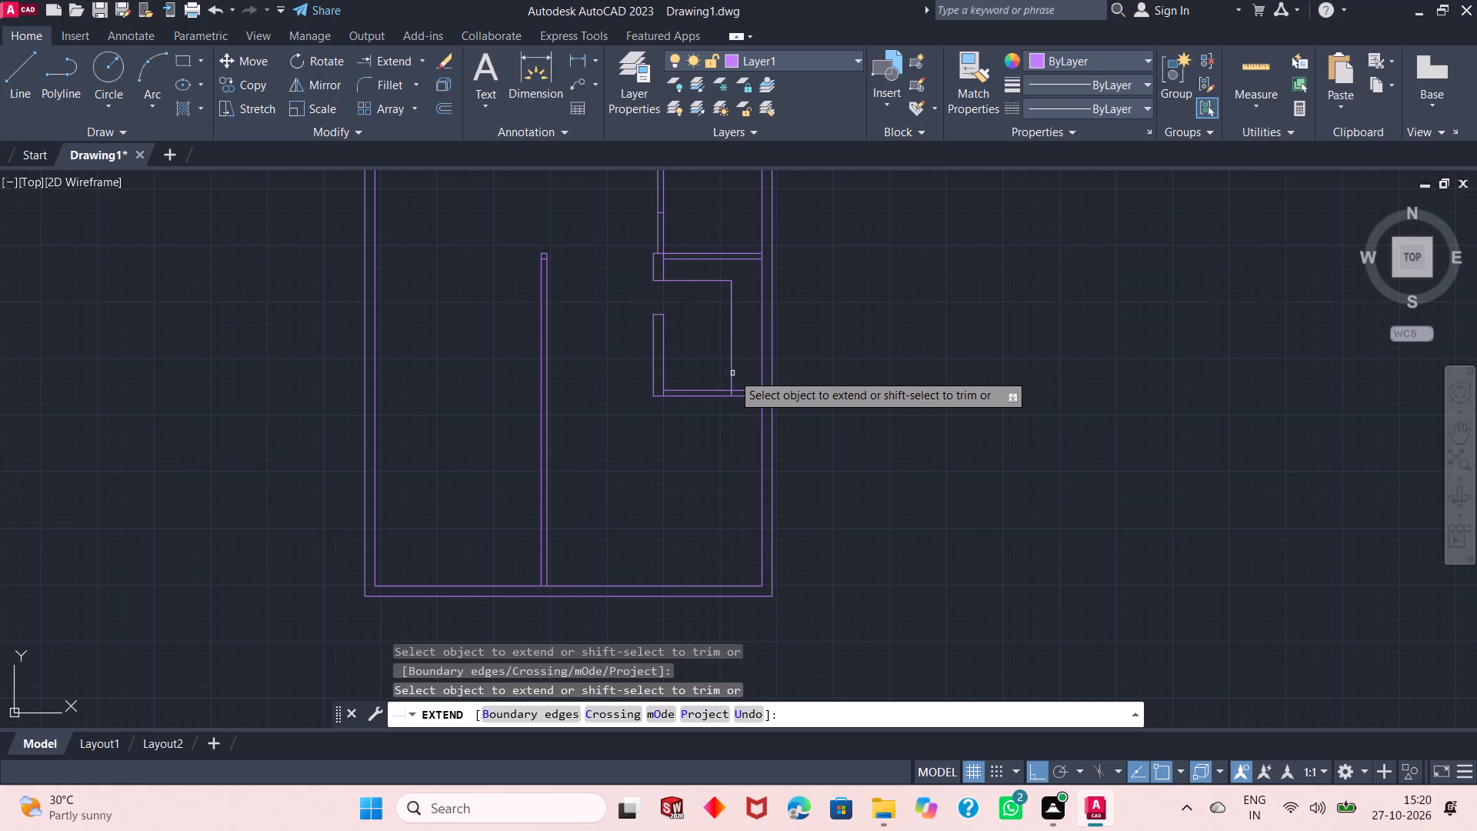
right_click(844, 355)
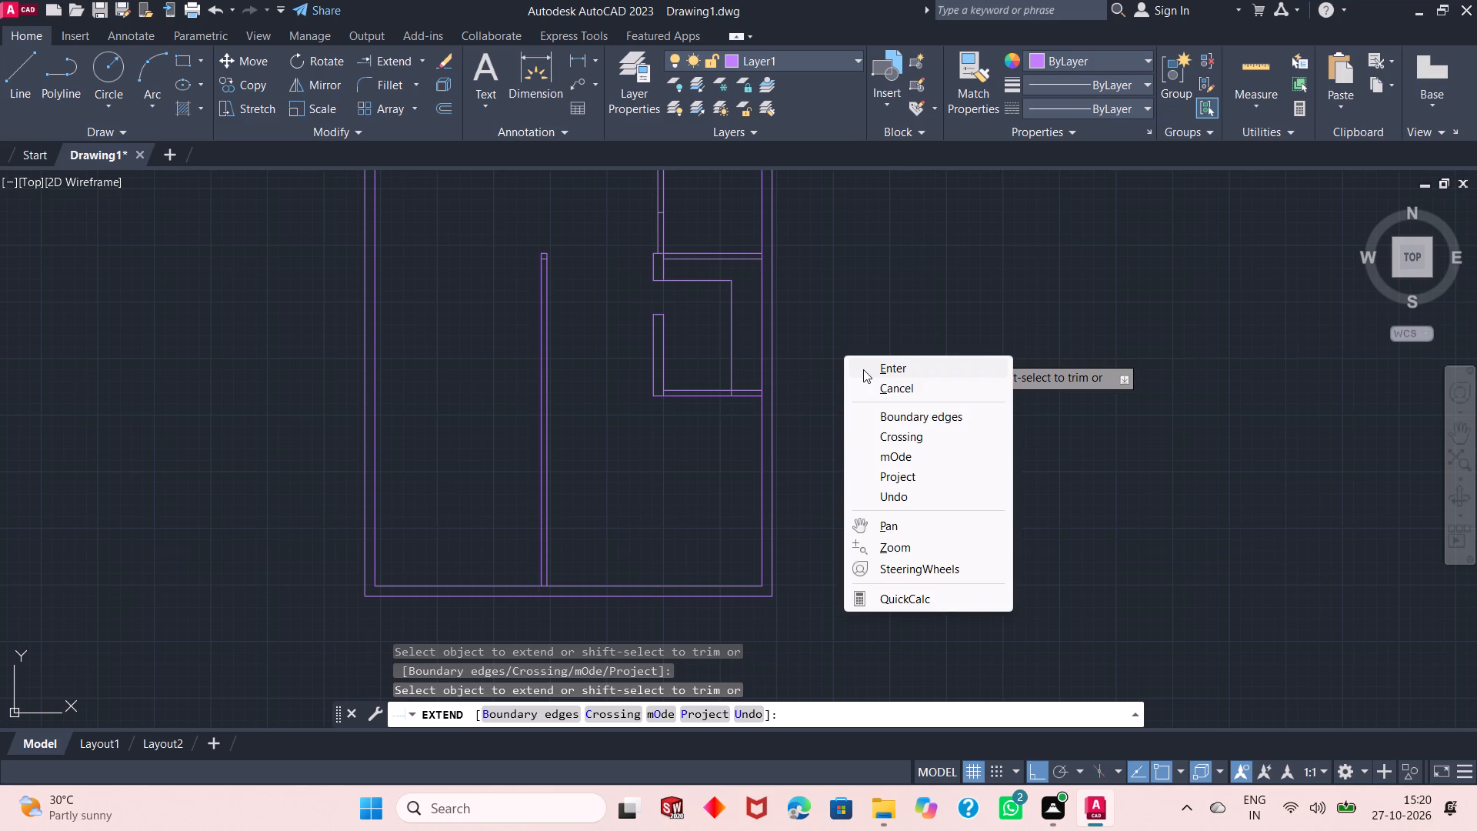
left_click(863, 369)
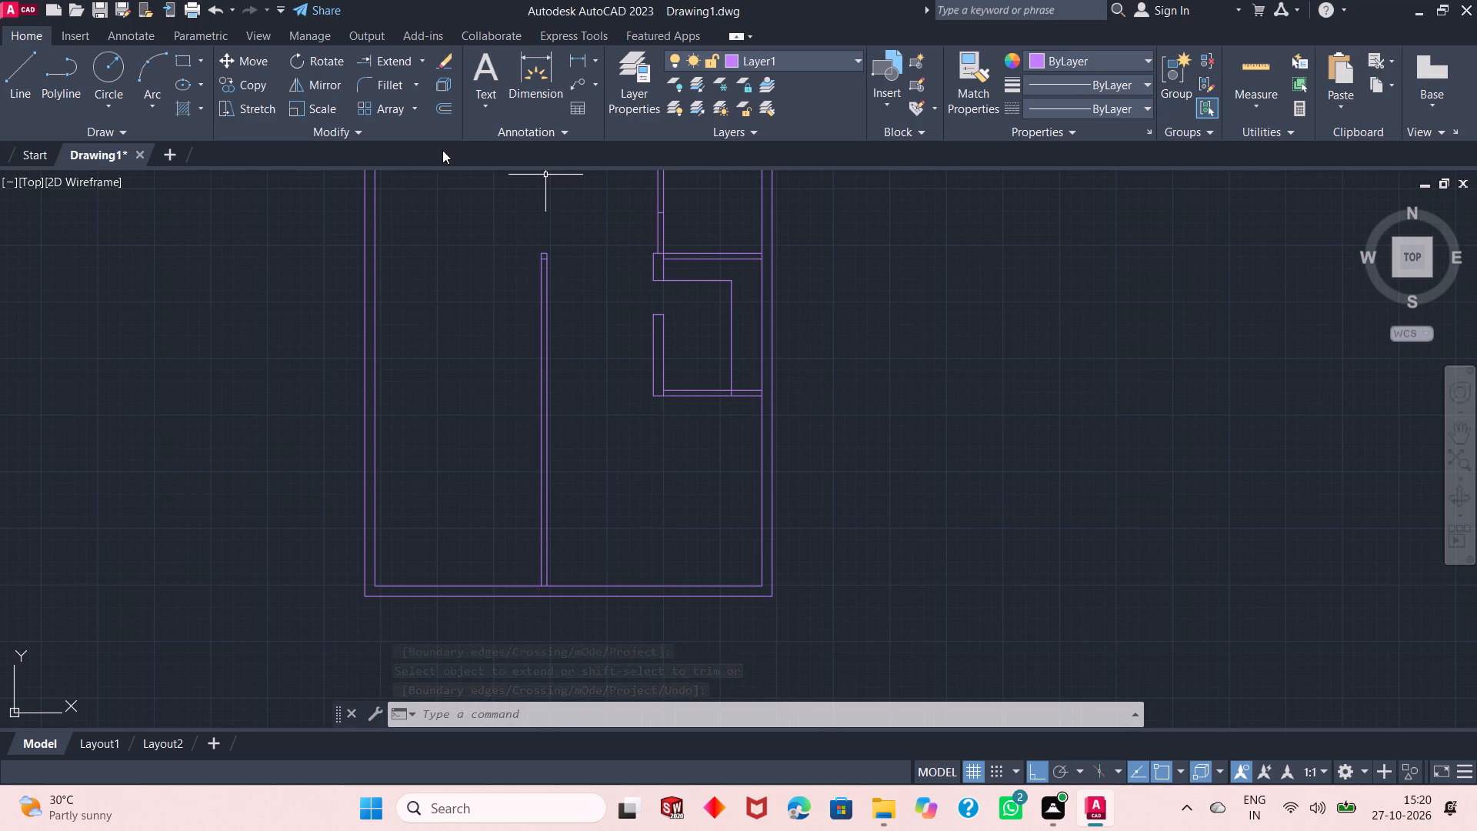
Offset the inner line of the plan's bottom outer wall 8'8" upward.
left_click(36, 90)
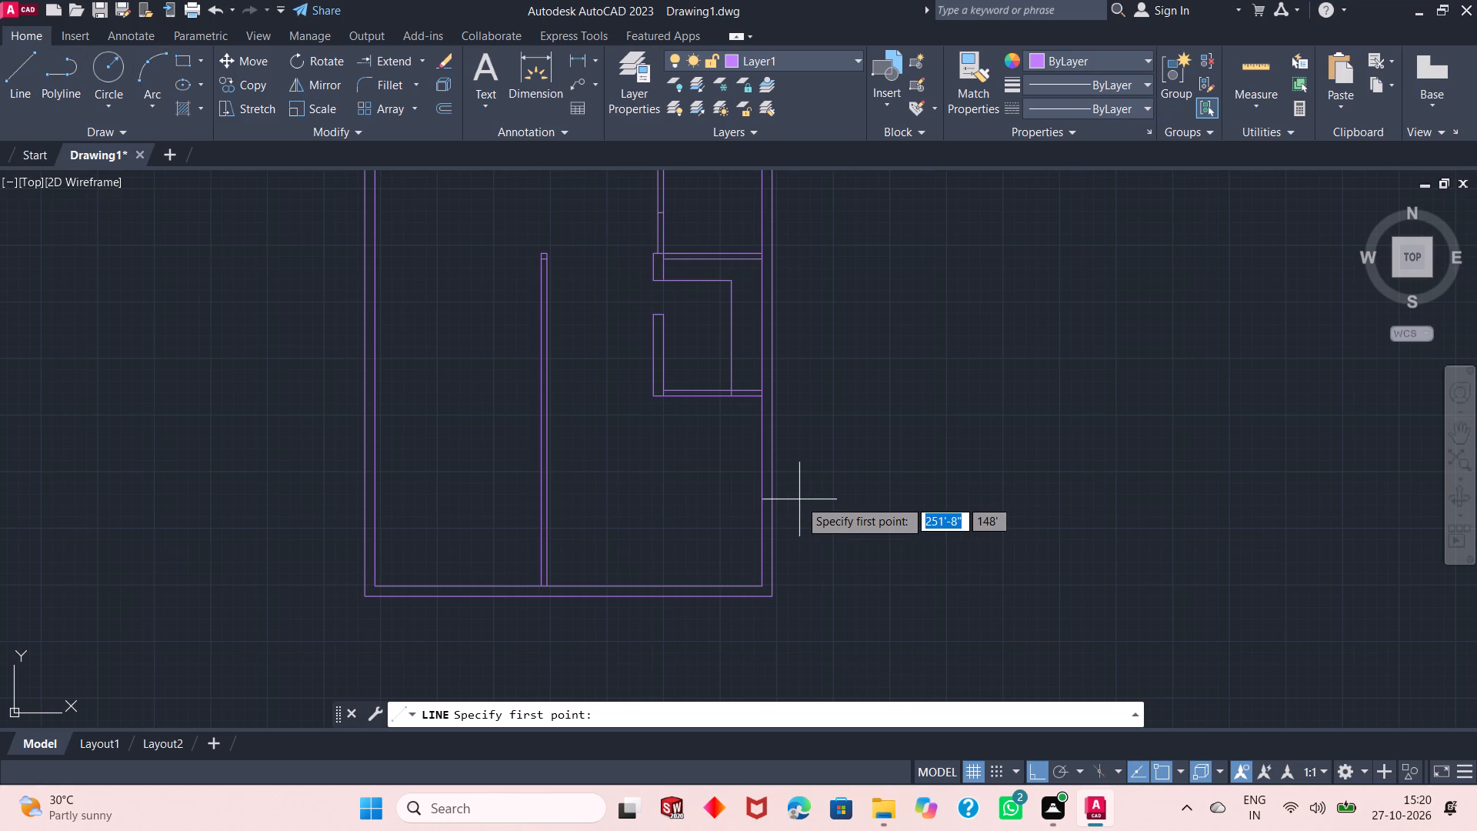
key("Escape")
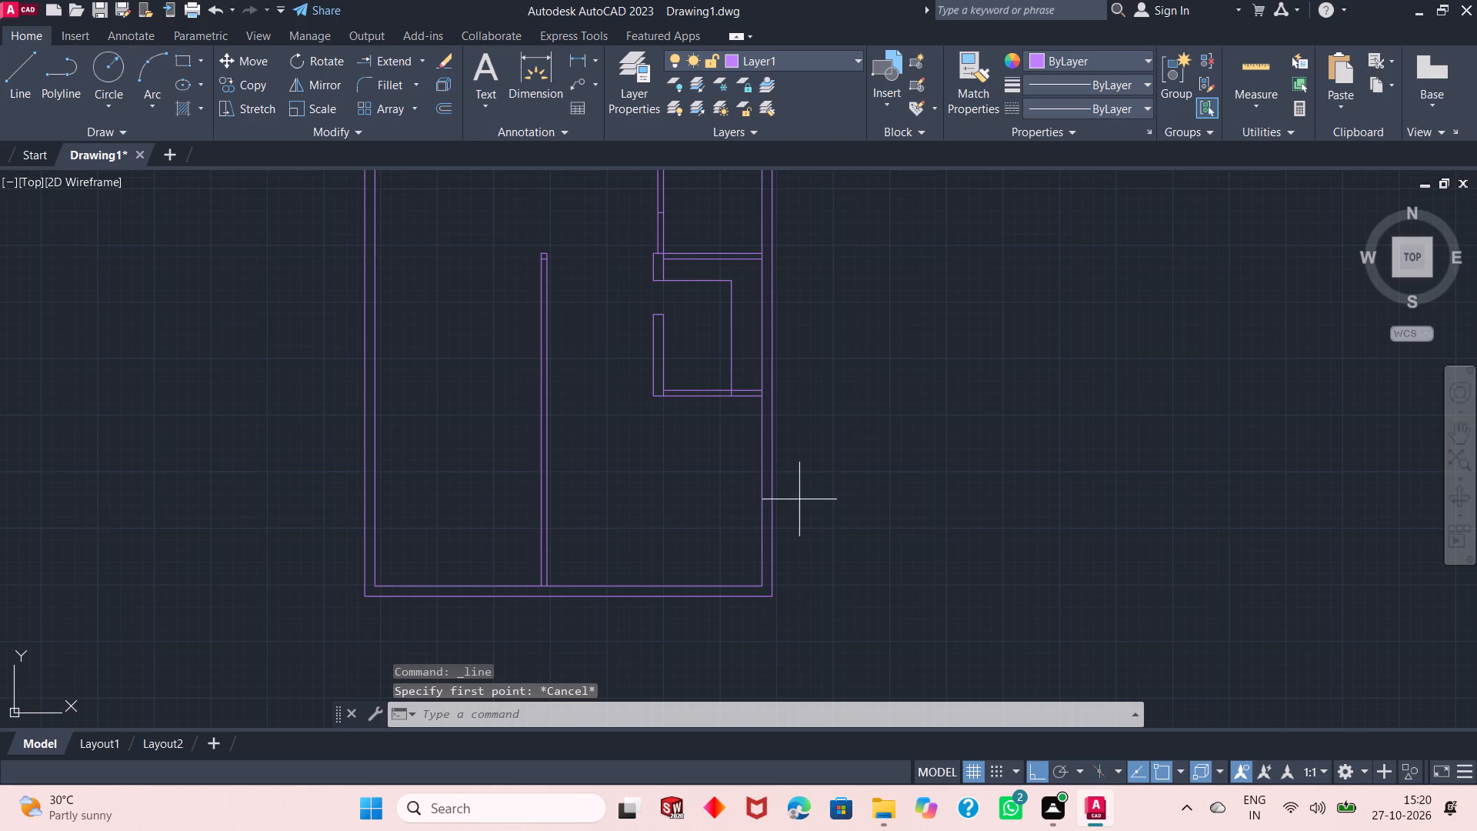
left_click(437, 105)
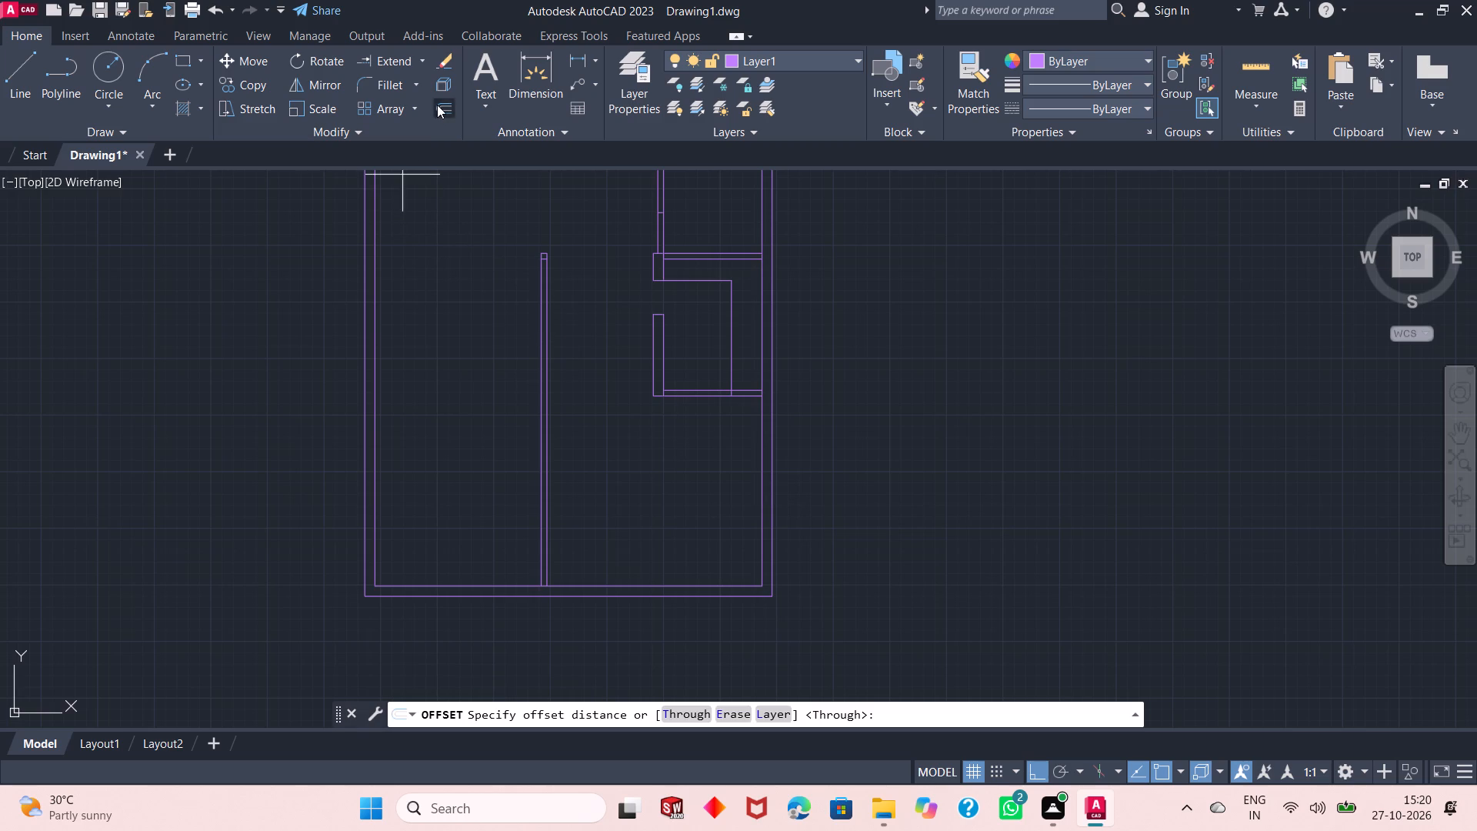
right_click(275, 309)
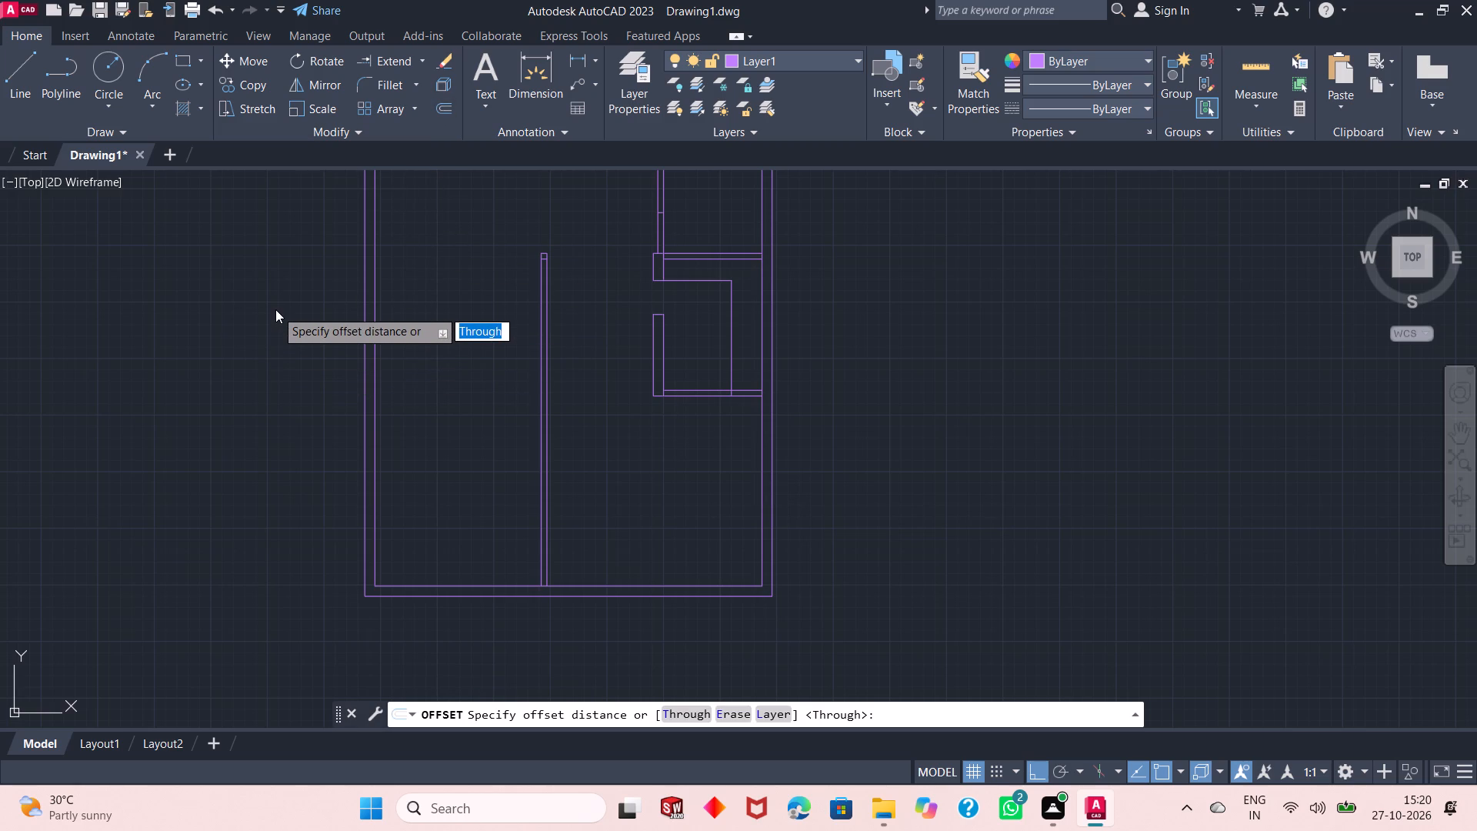
left_click(312, 317)
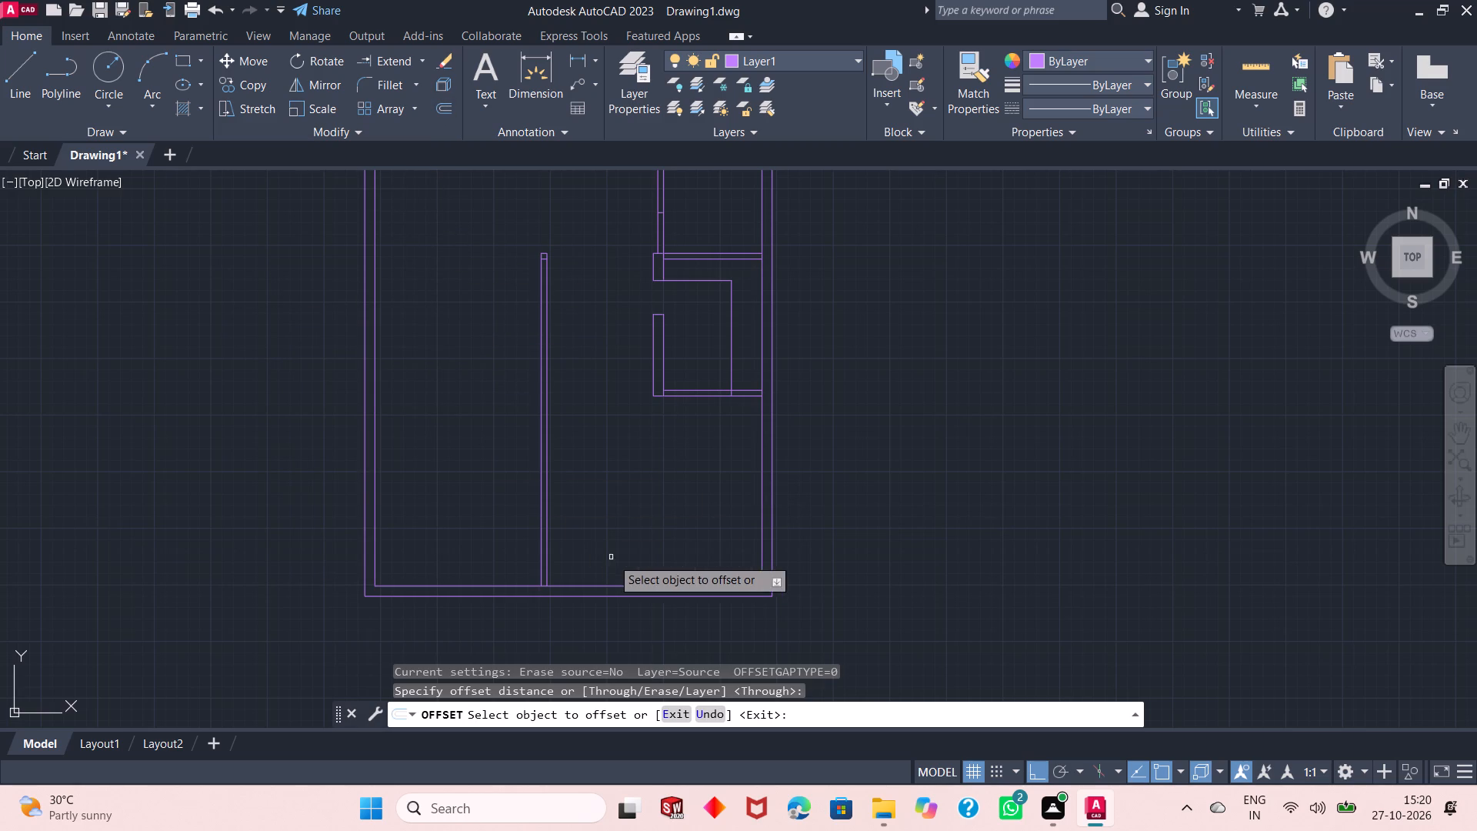
left_click(647, 585)
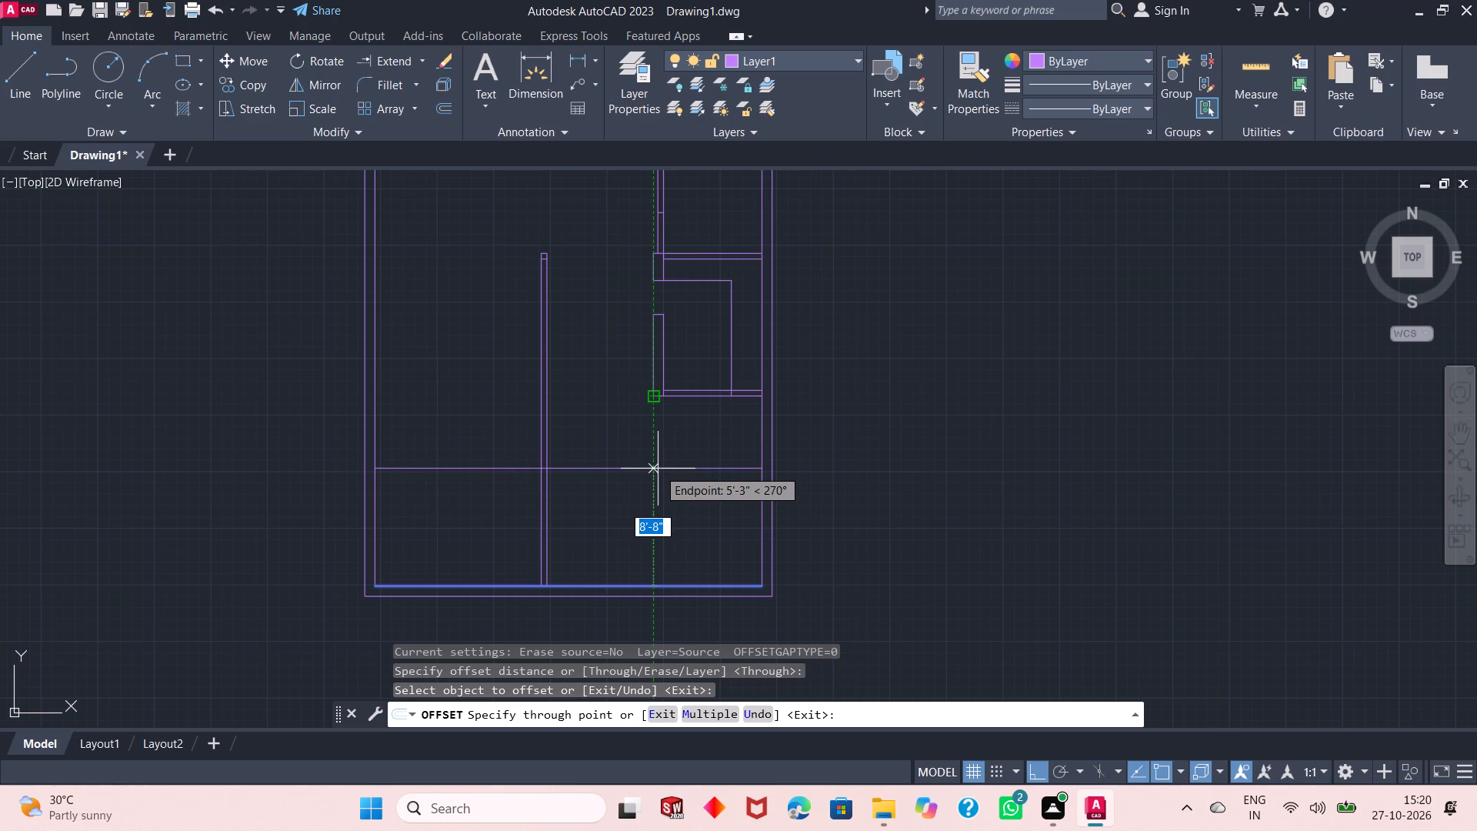
type("8'8")
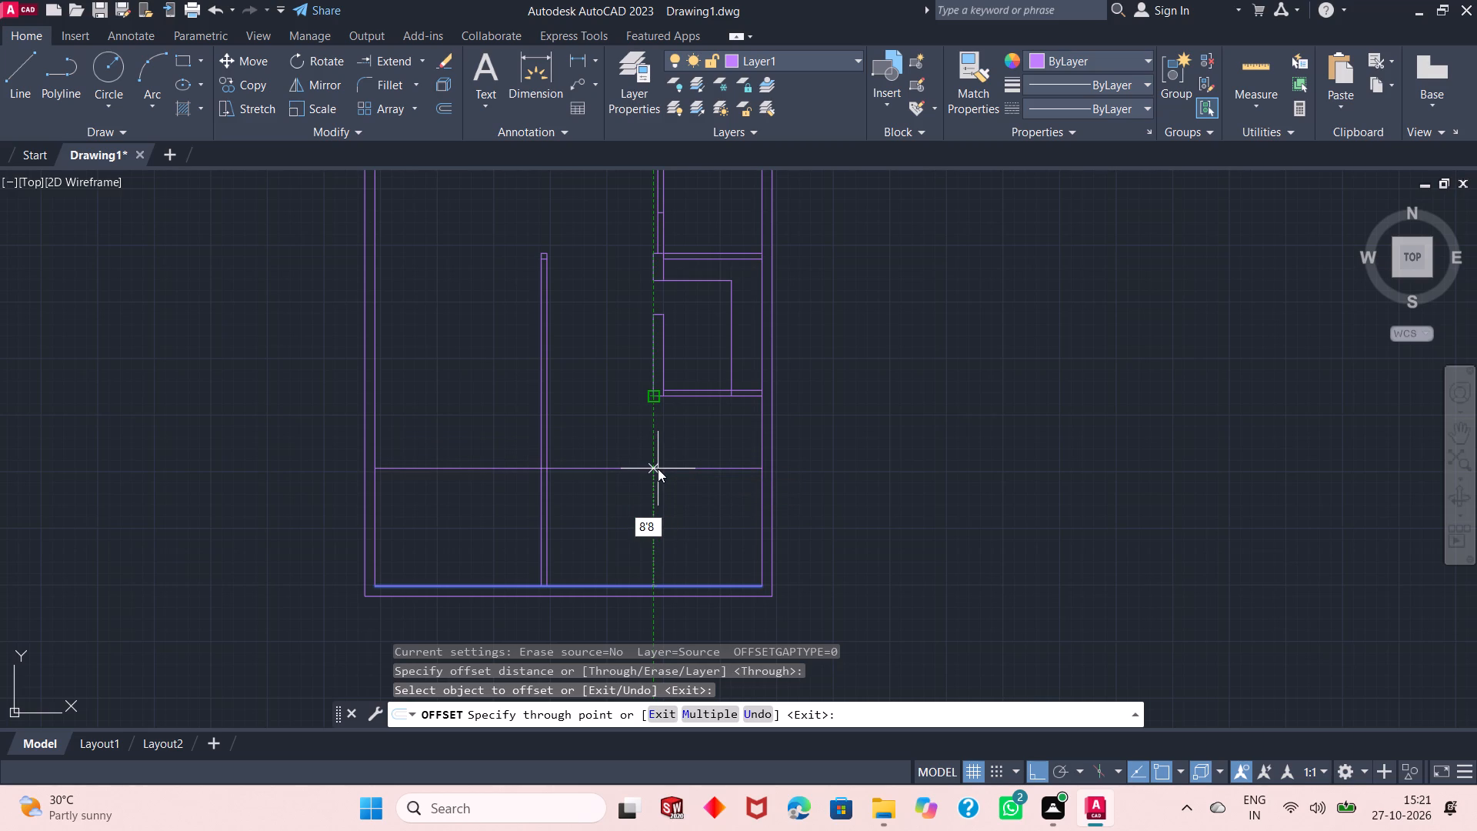
key("BackSpace")
type("8\"")
key("Return")
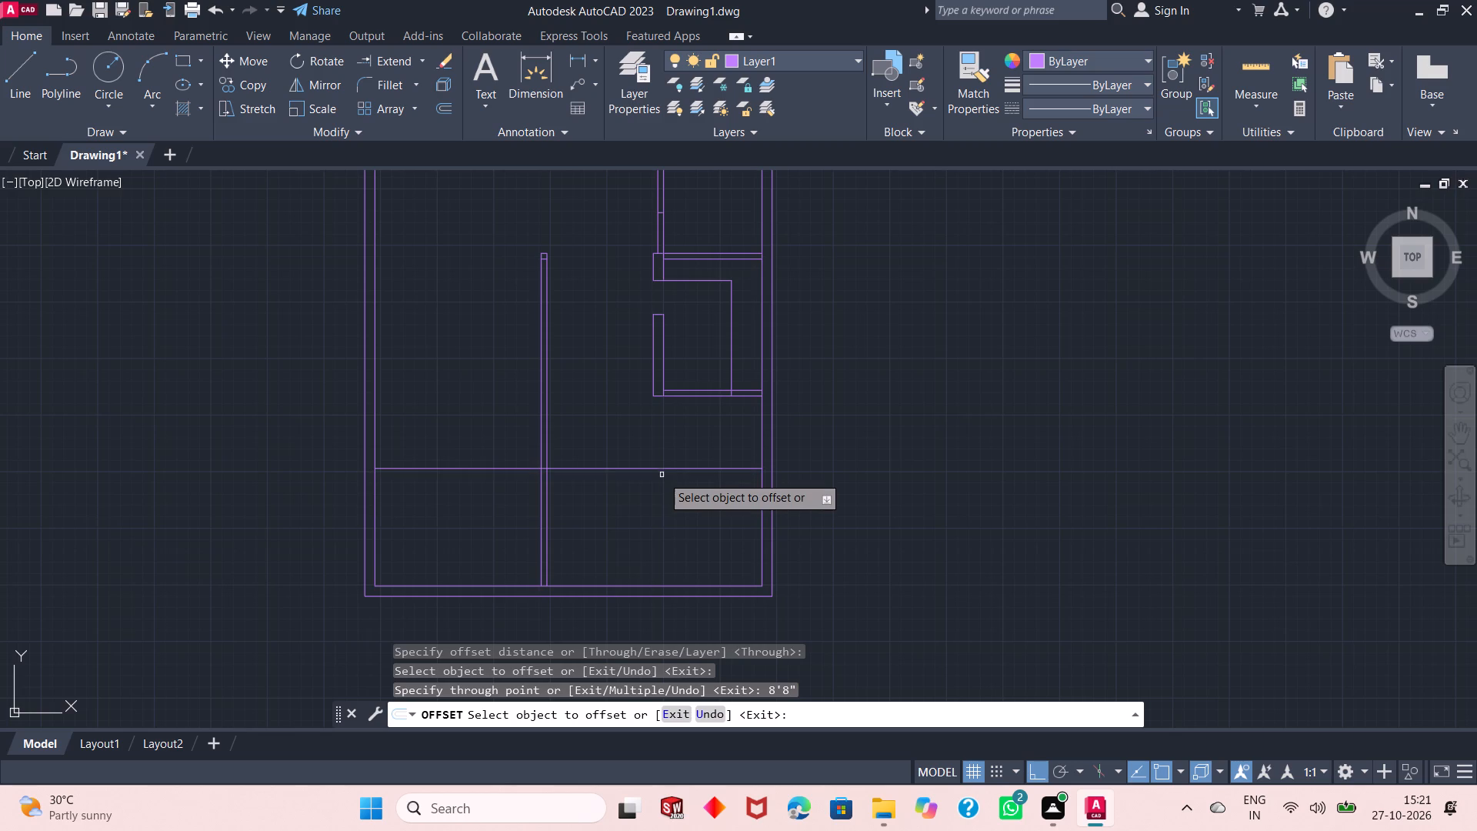
Offset the new horizontal line 9" downward to give the wall its thickness.
left_click(658, 469)
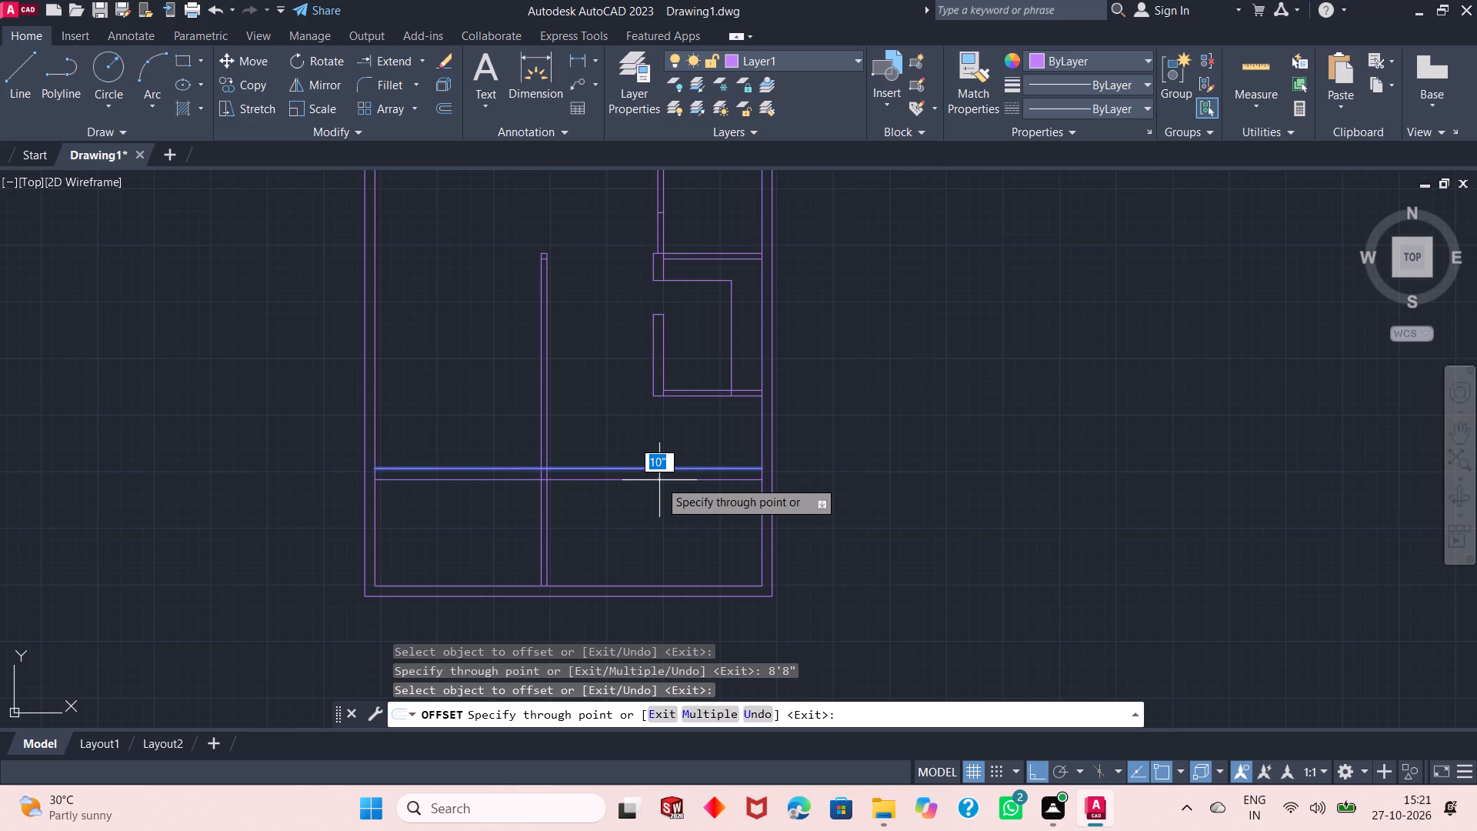
type("9\"")
key("Return")
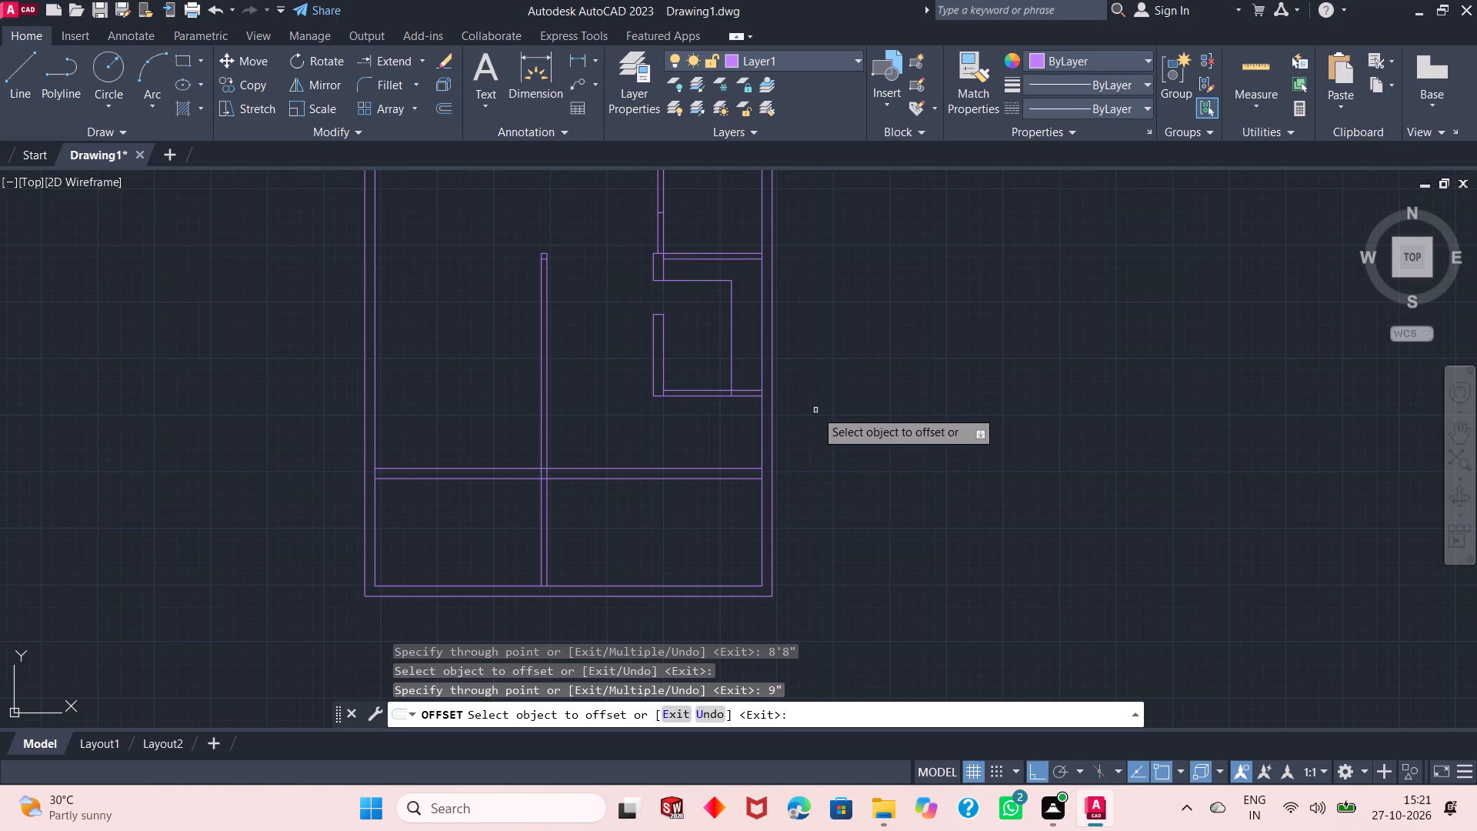
left_click(822, 414)
right_click(822, 414)
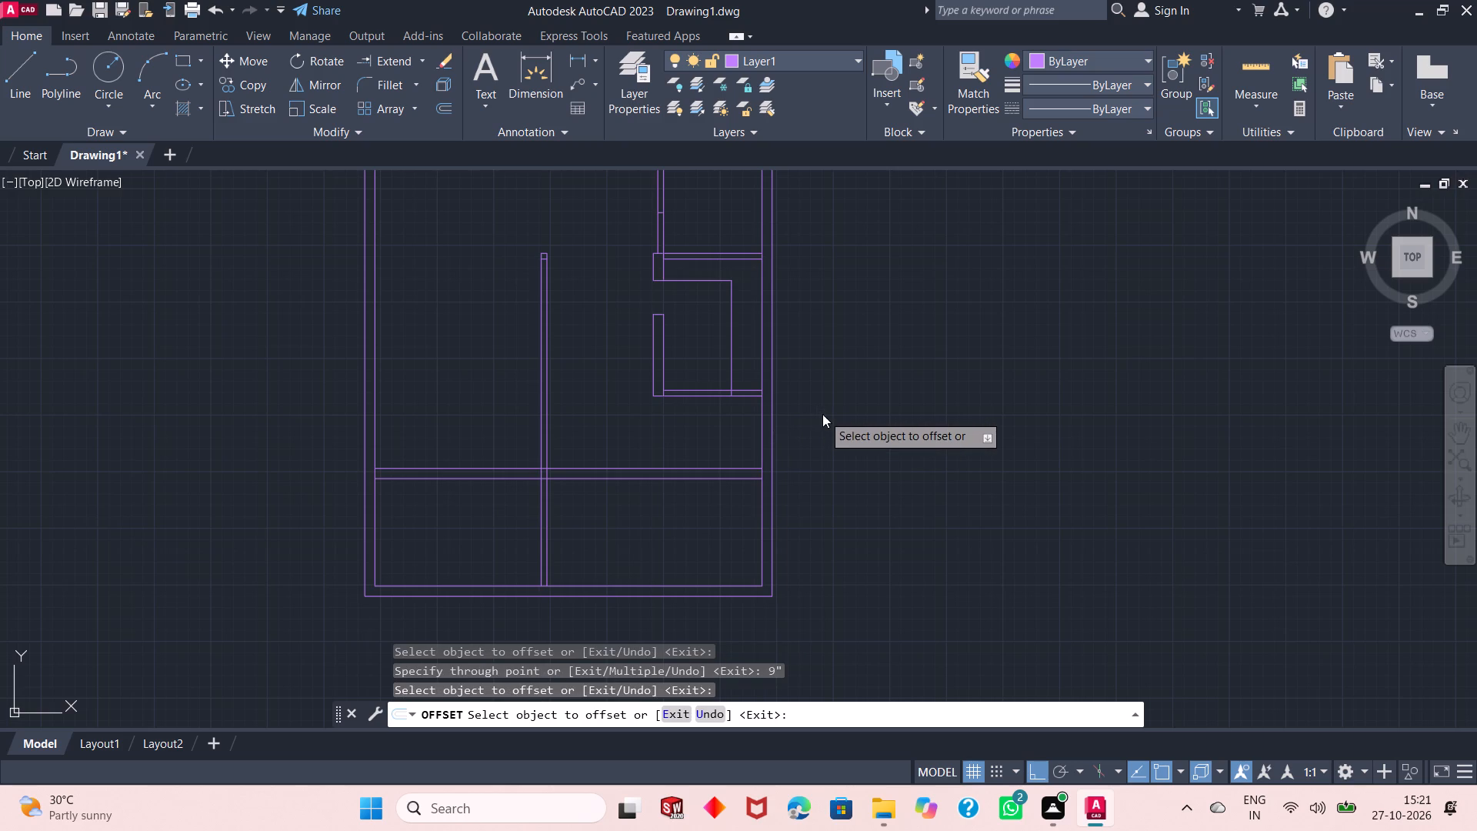
left_click(849, 427)
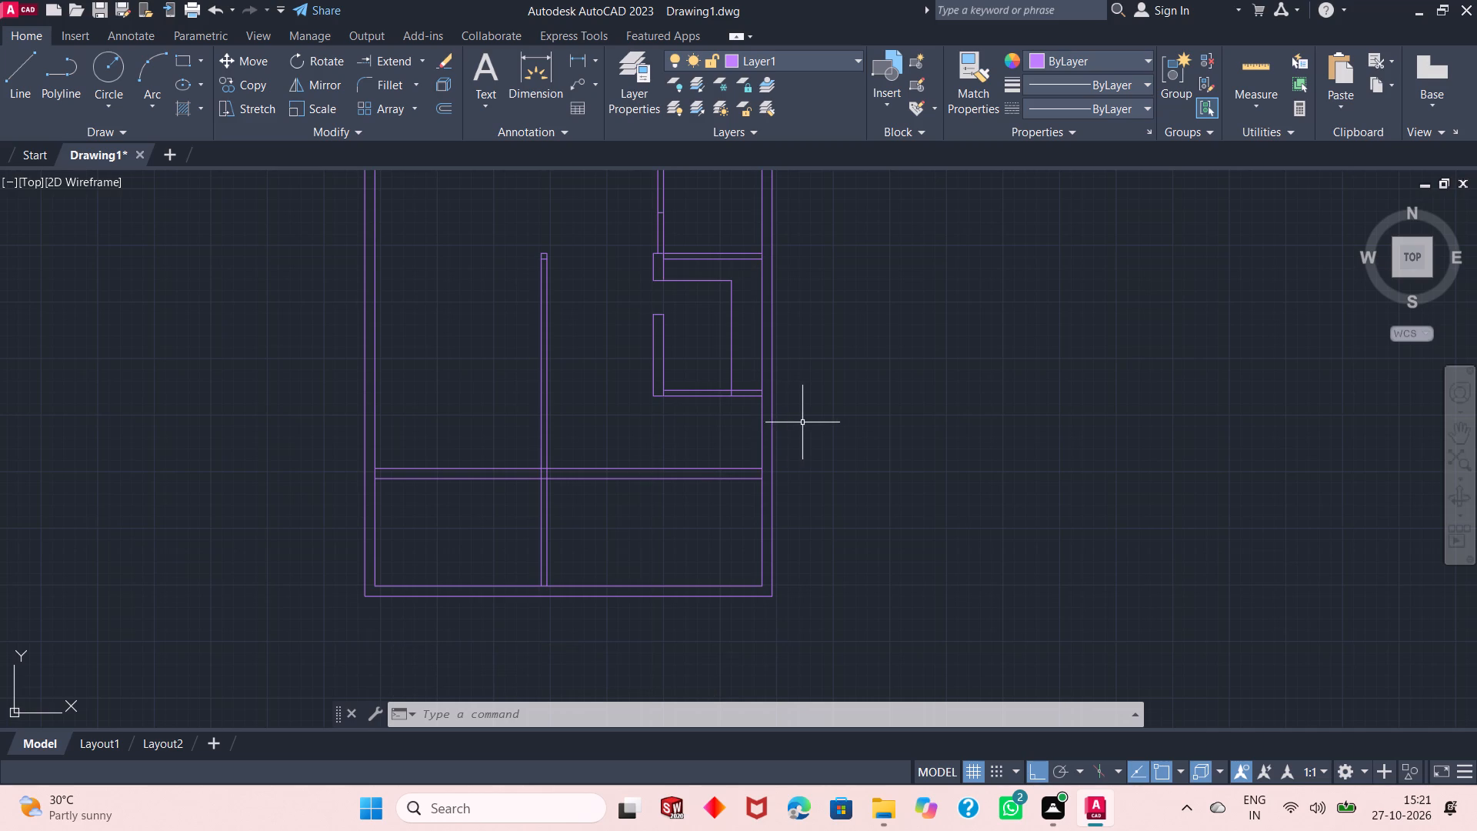
Extend the small room's inner vertical line down to the upper line of the new horizontal 9" wall.
scroll(668, 460, "up", 2, "ctrl")
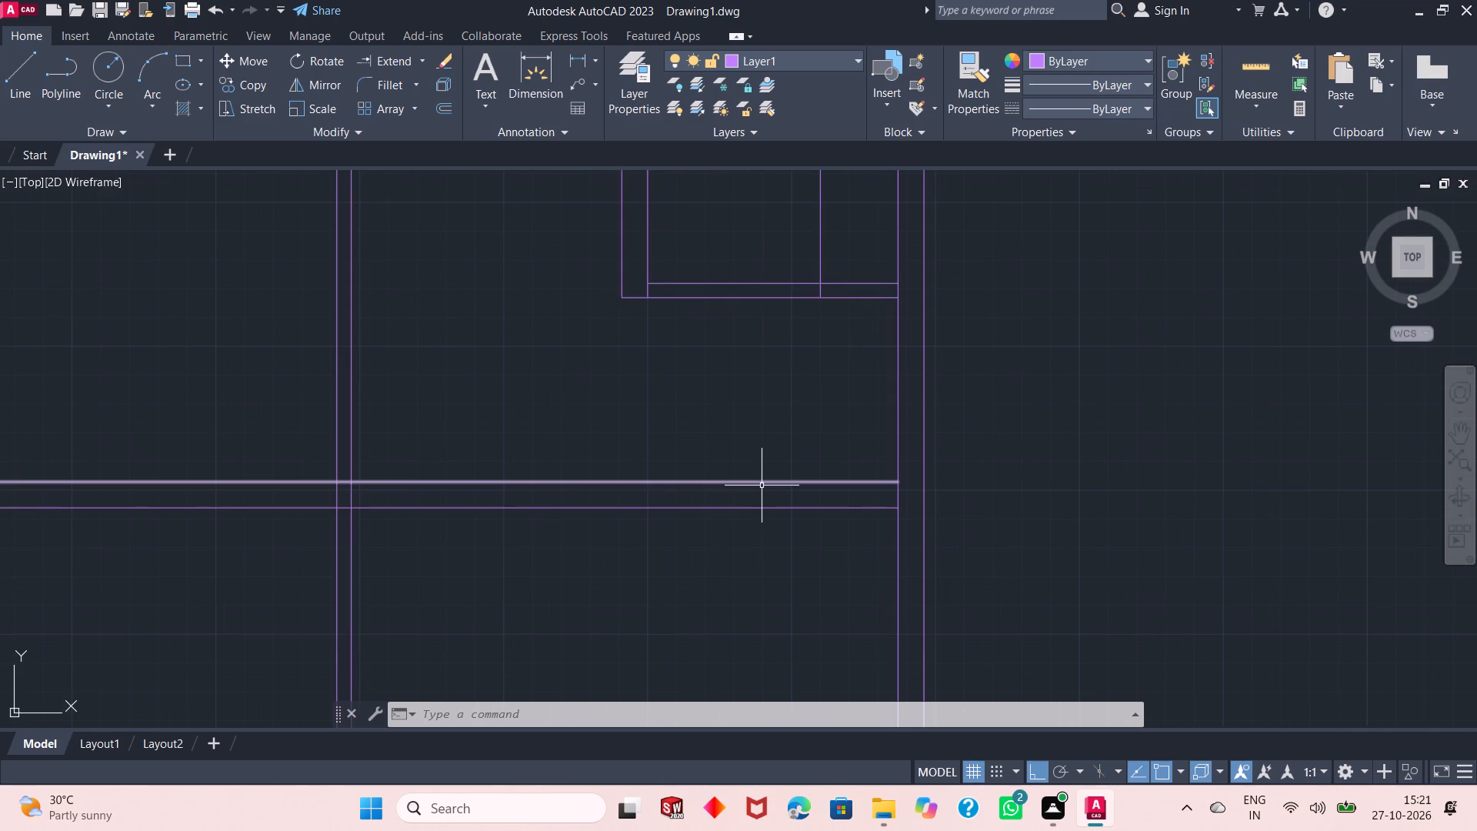
scroll(762, 486, "down", 4, "ctrl")
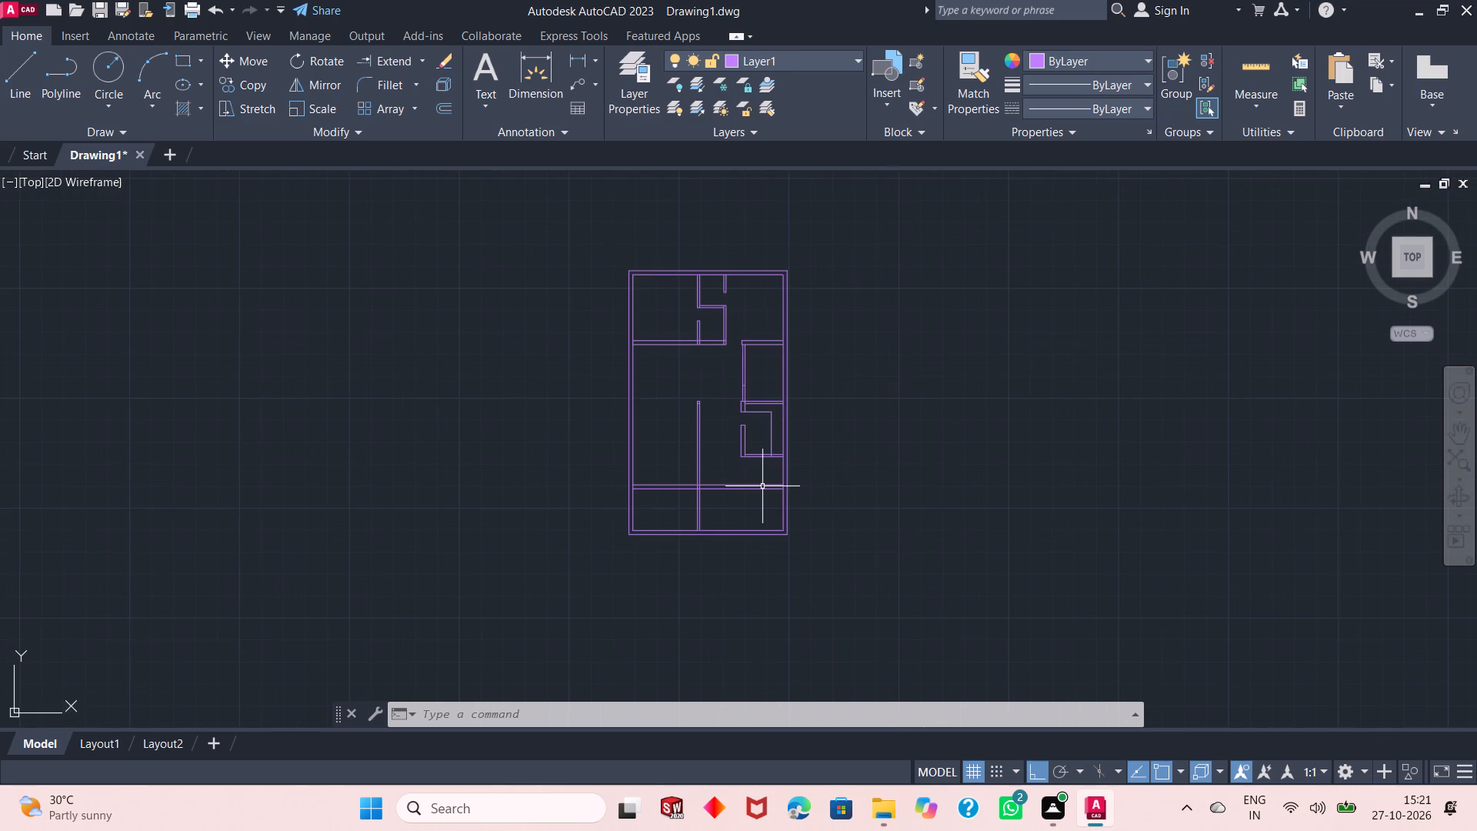
scroll(762, 486, "up", 3, "ctrl")
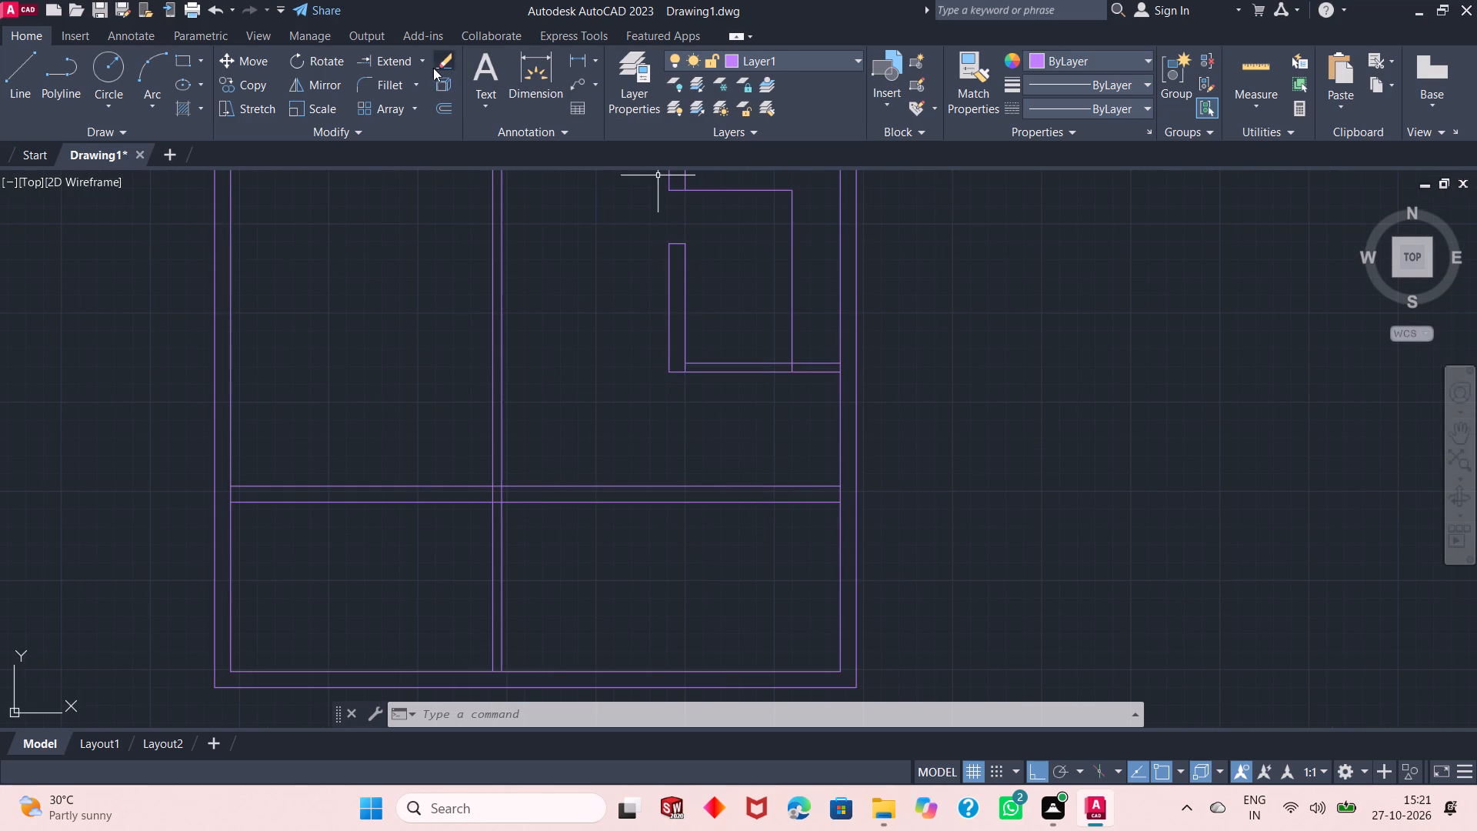
left_click_drag(398, 60, 711, 275)
left_click(391, 65)
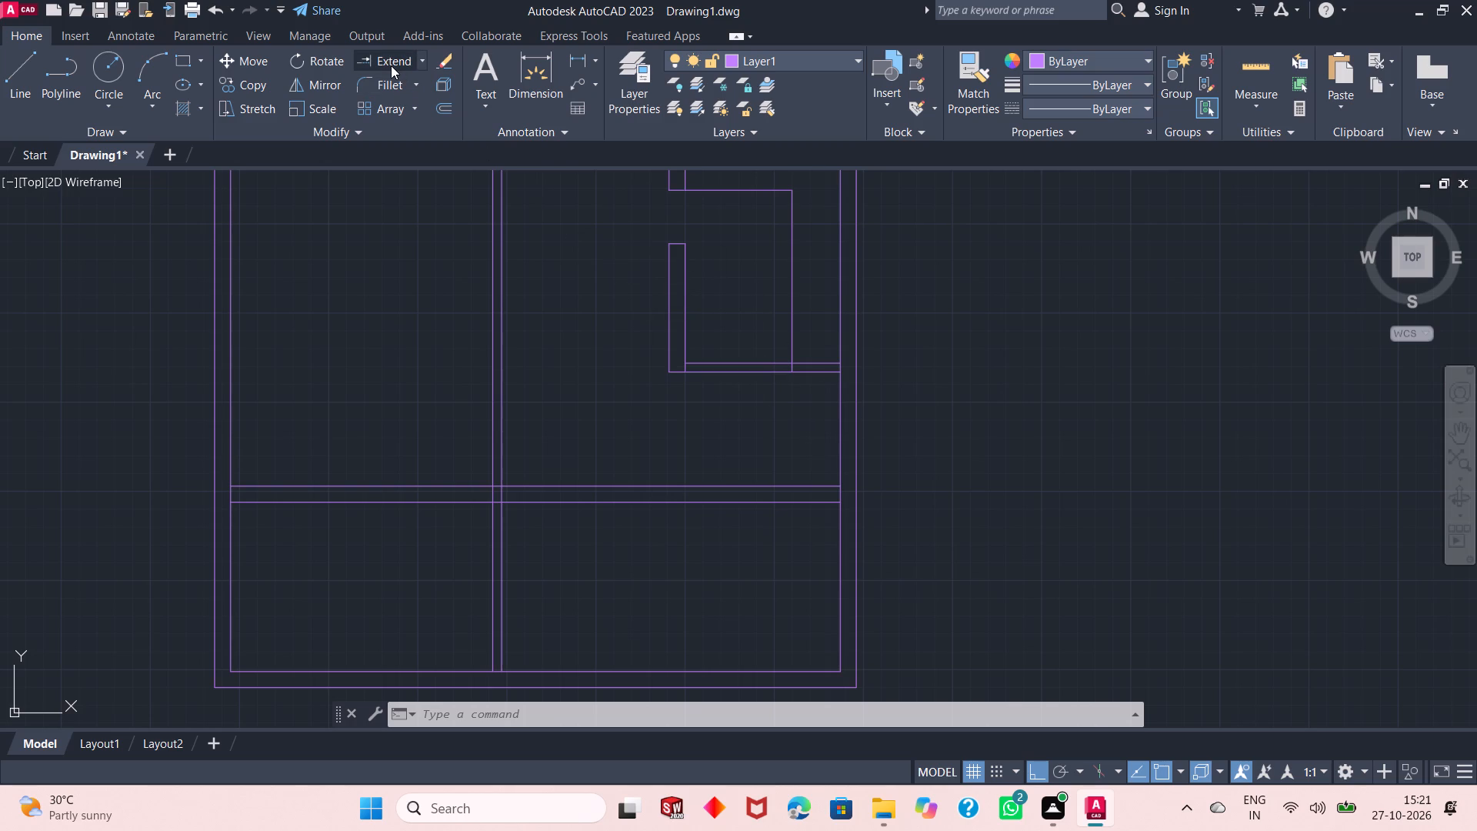
left_click(791, 363)
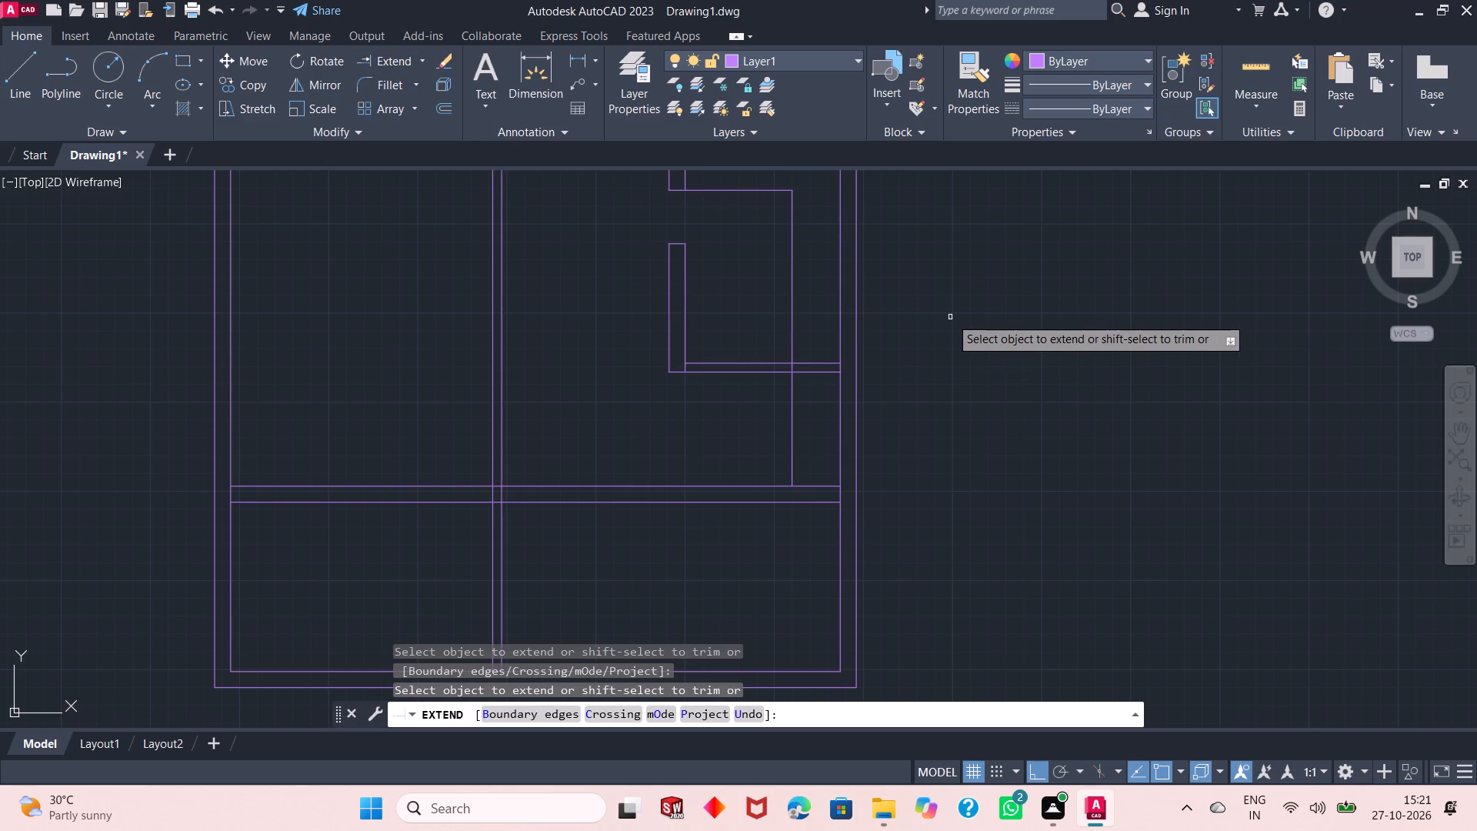
right_click(950, 317)
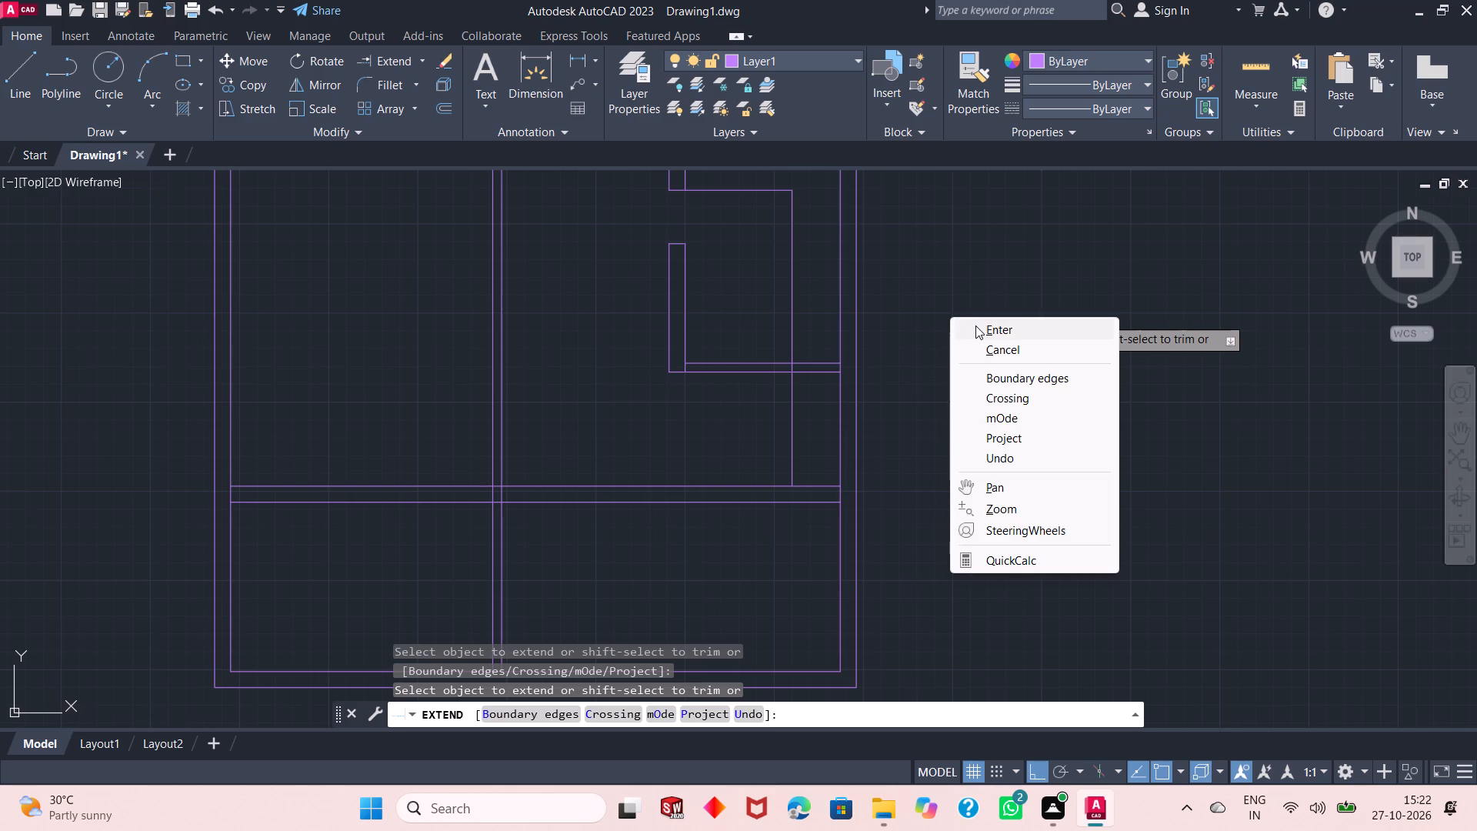
left_click(975, 325)
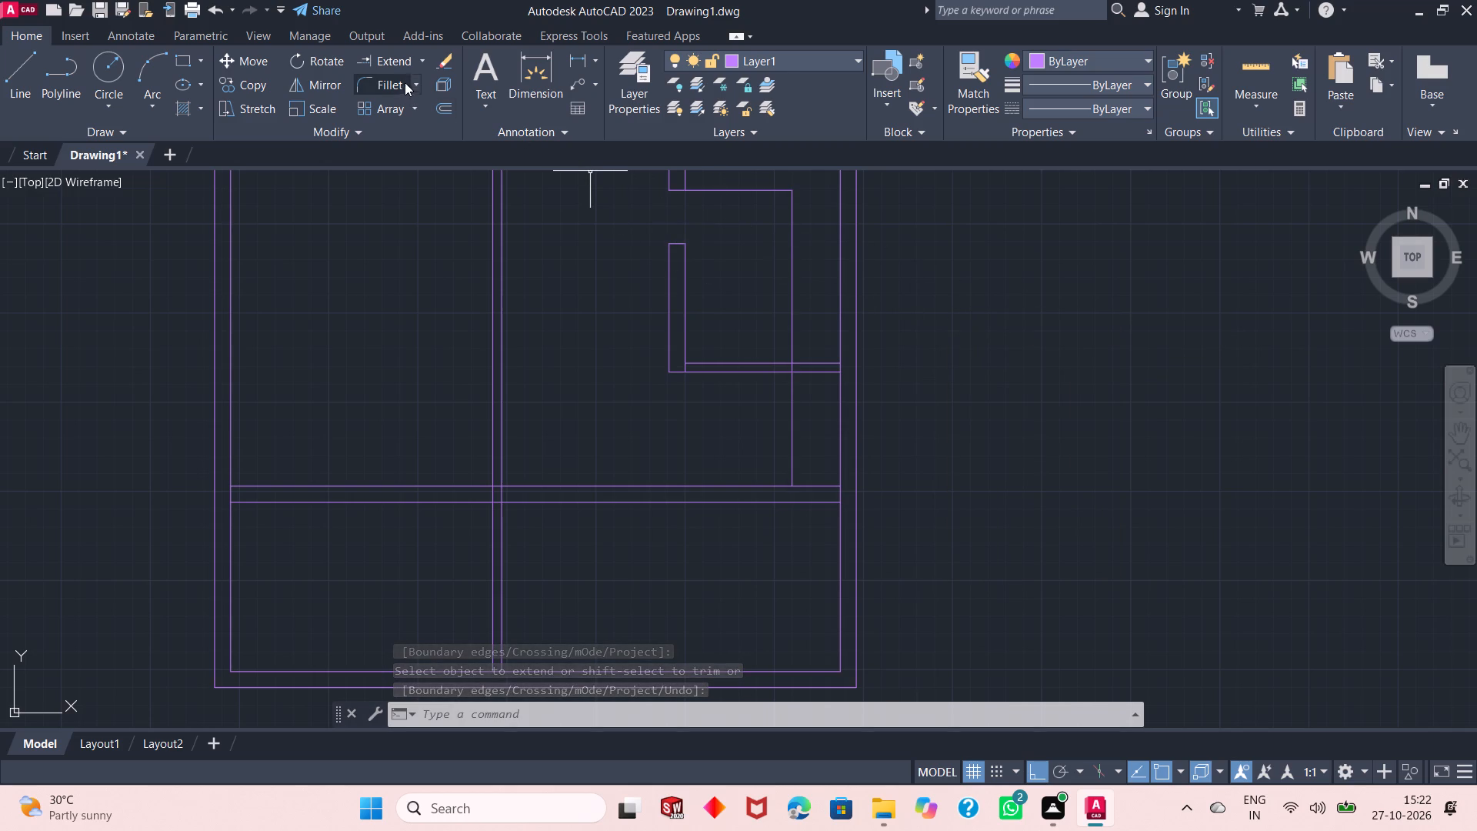
Offset the extended vertical line 3' leftward using the Through option.
left_click(421, 66)
left_click(421, 66)
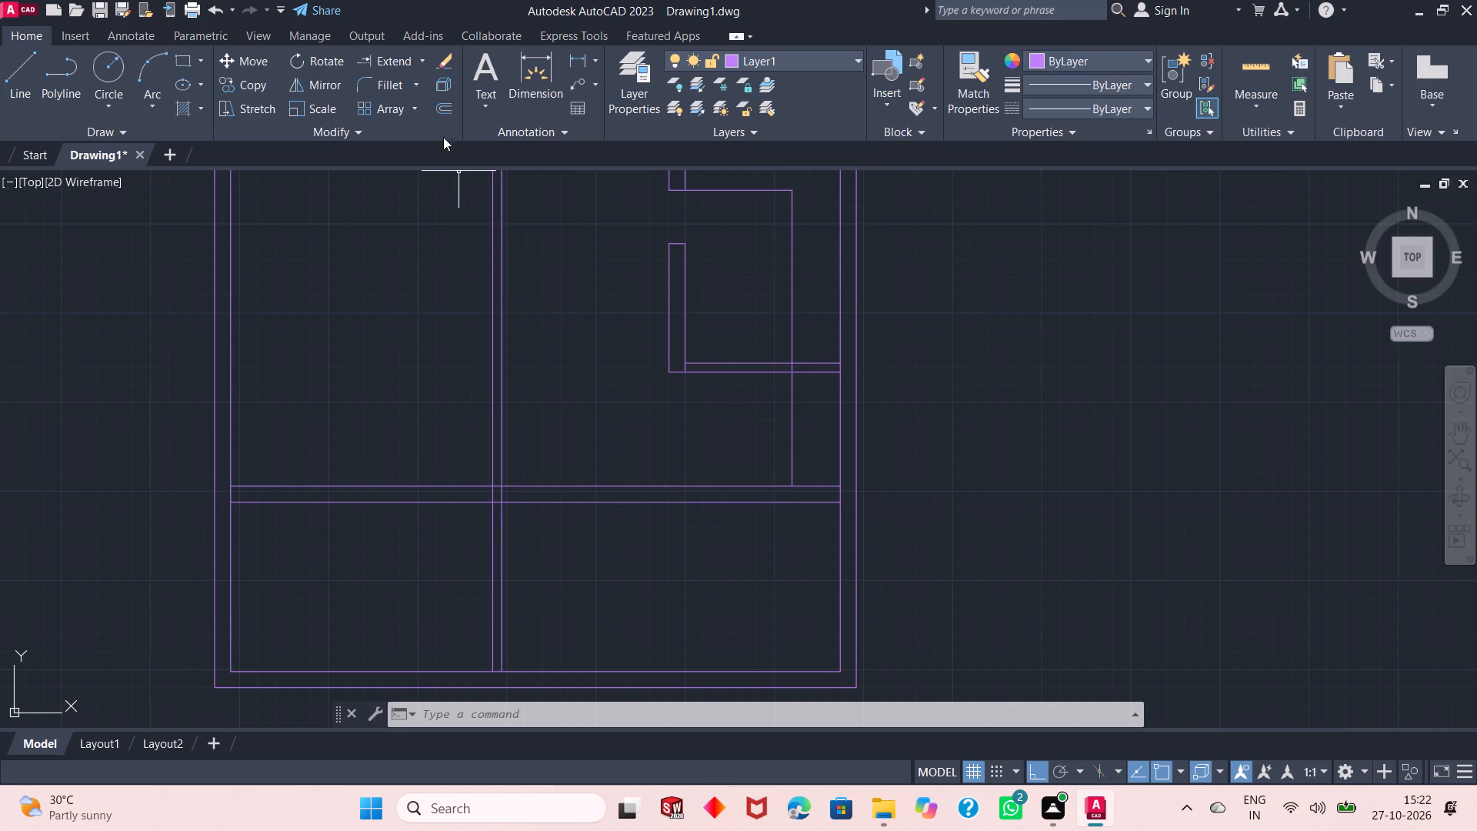
left_click(444, 115)
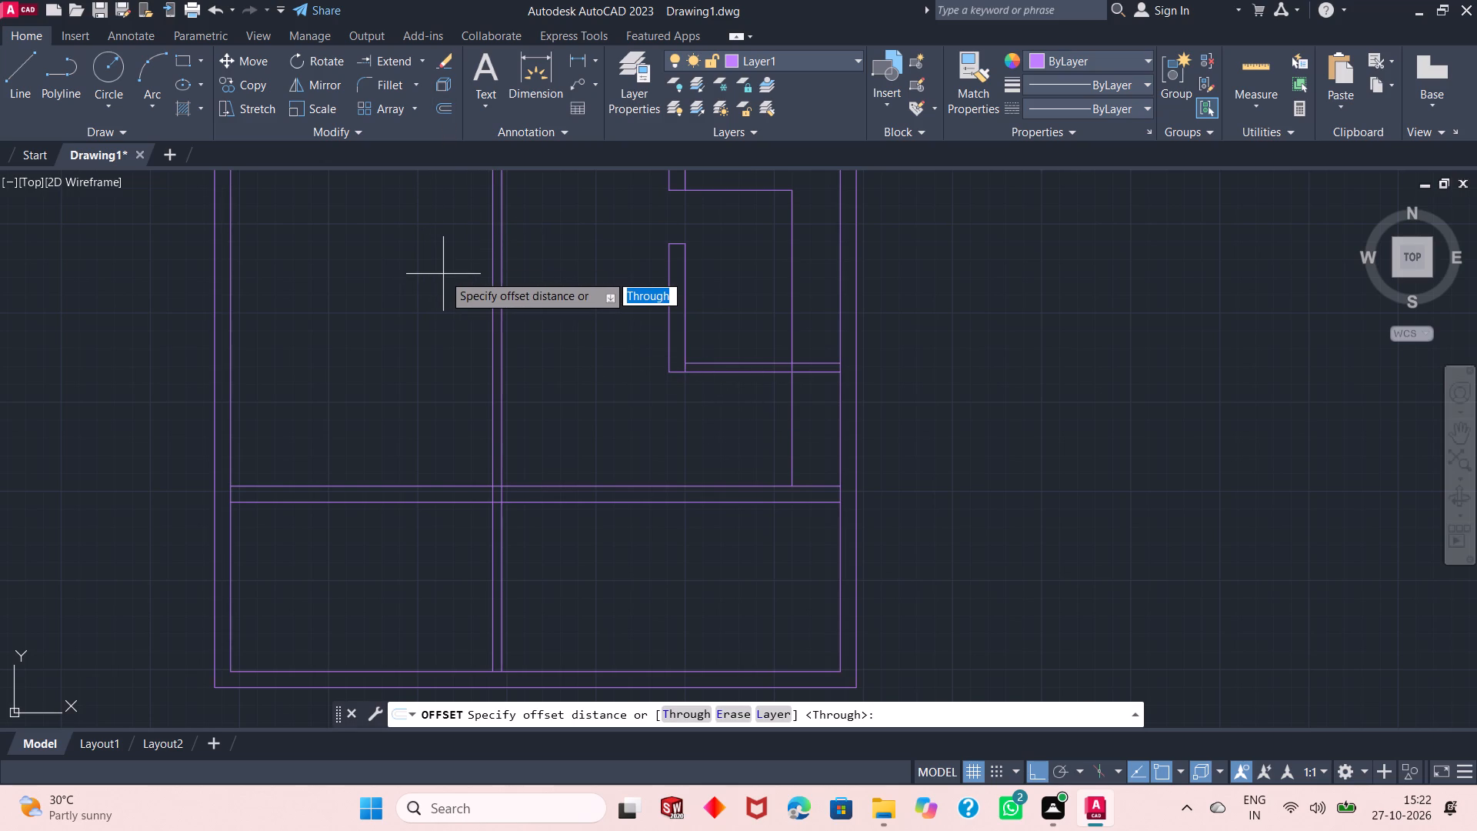
left_click(691, 711)
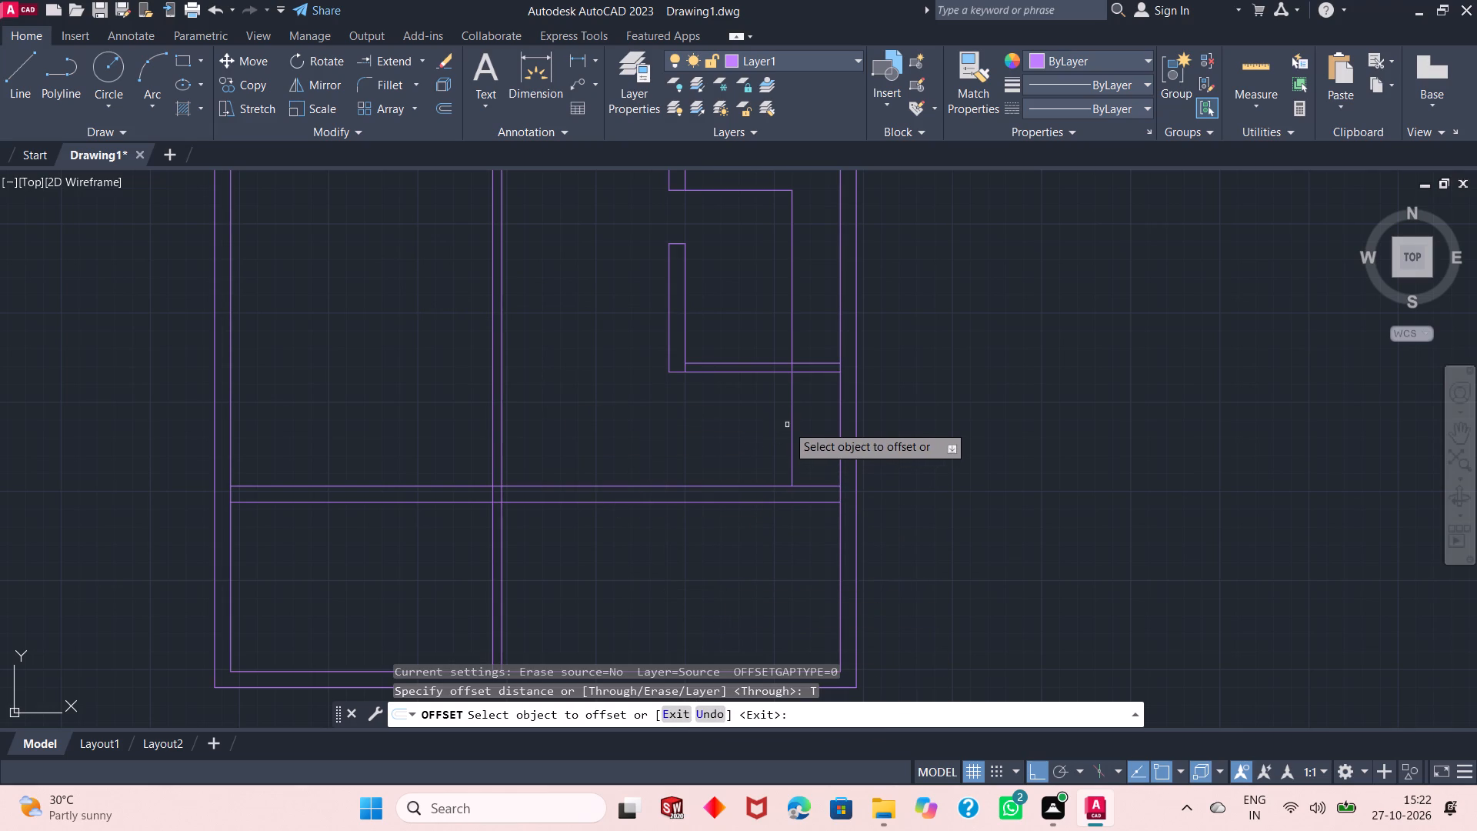
left_click(792, 418)
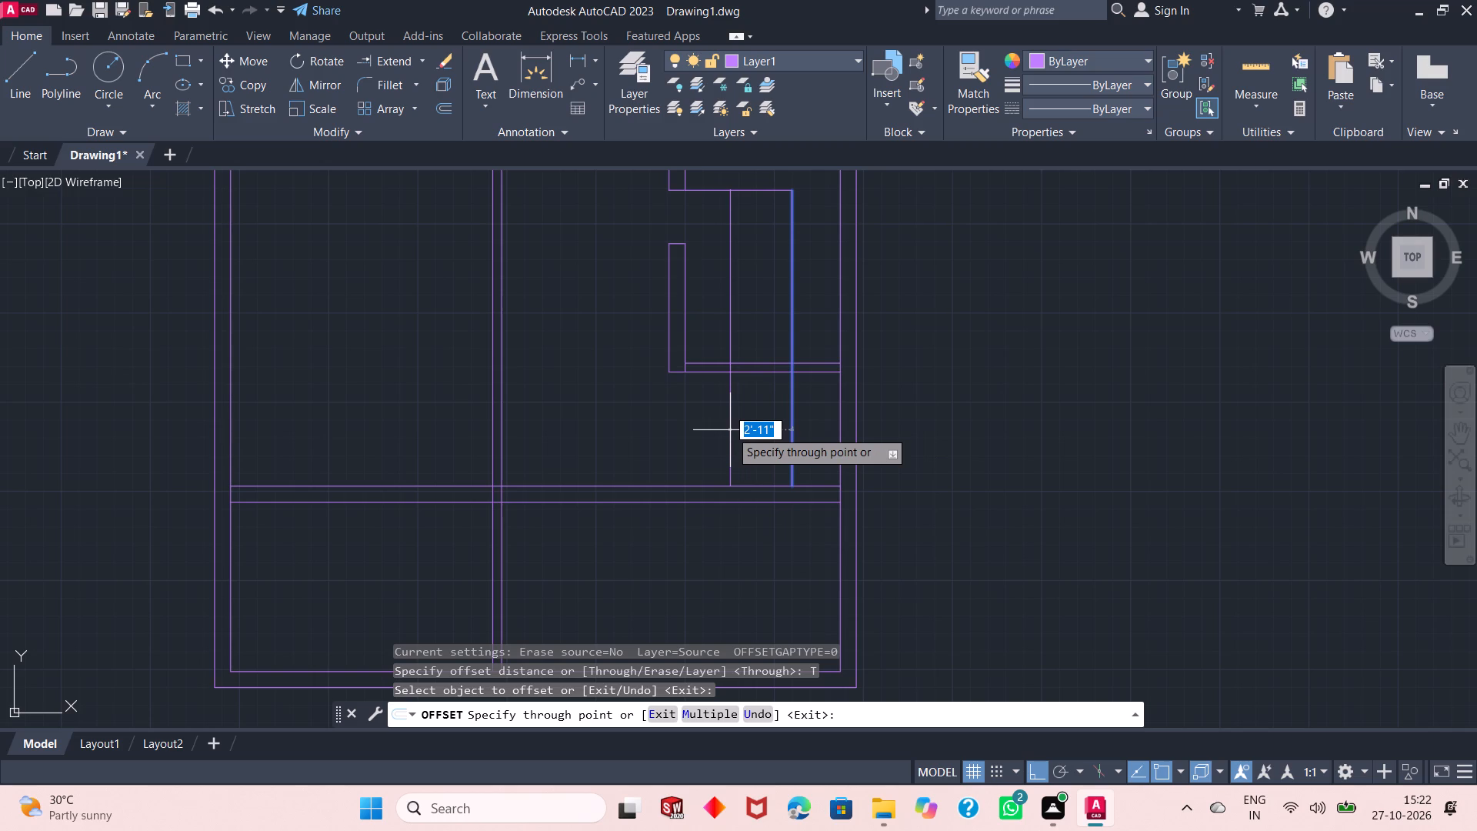
type("3'")
key("Return")
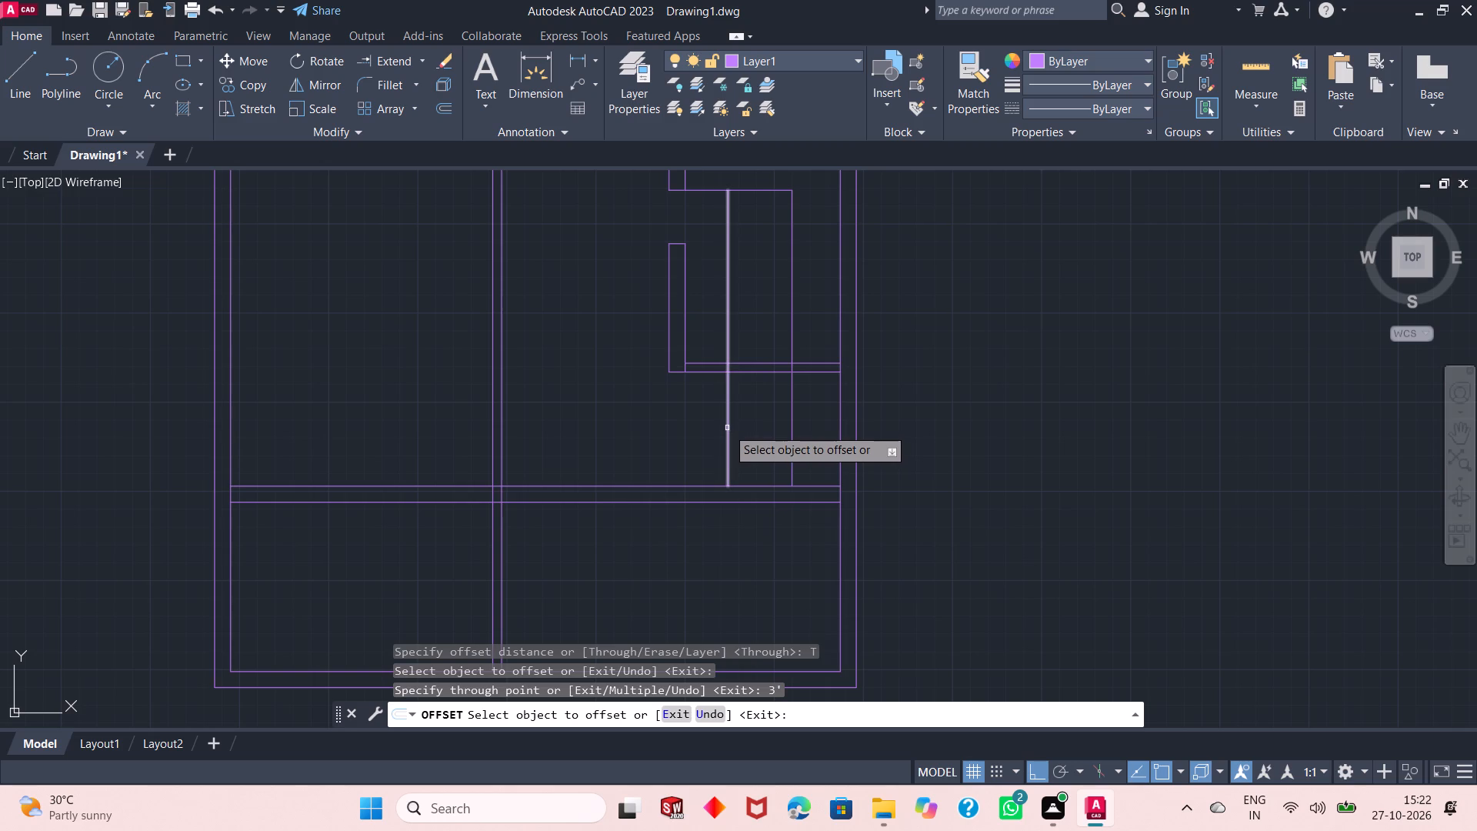
Offset the new vertical line 5" further leftward to give the partition its thickness.
left_click(727, 428)
type("5\"")
key("Return")
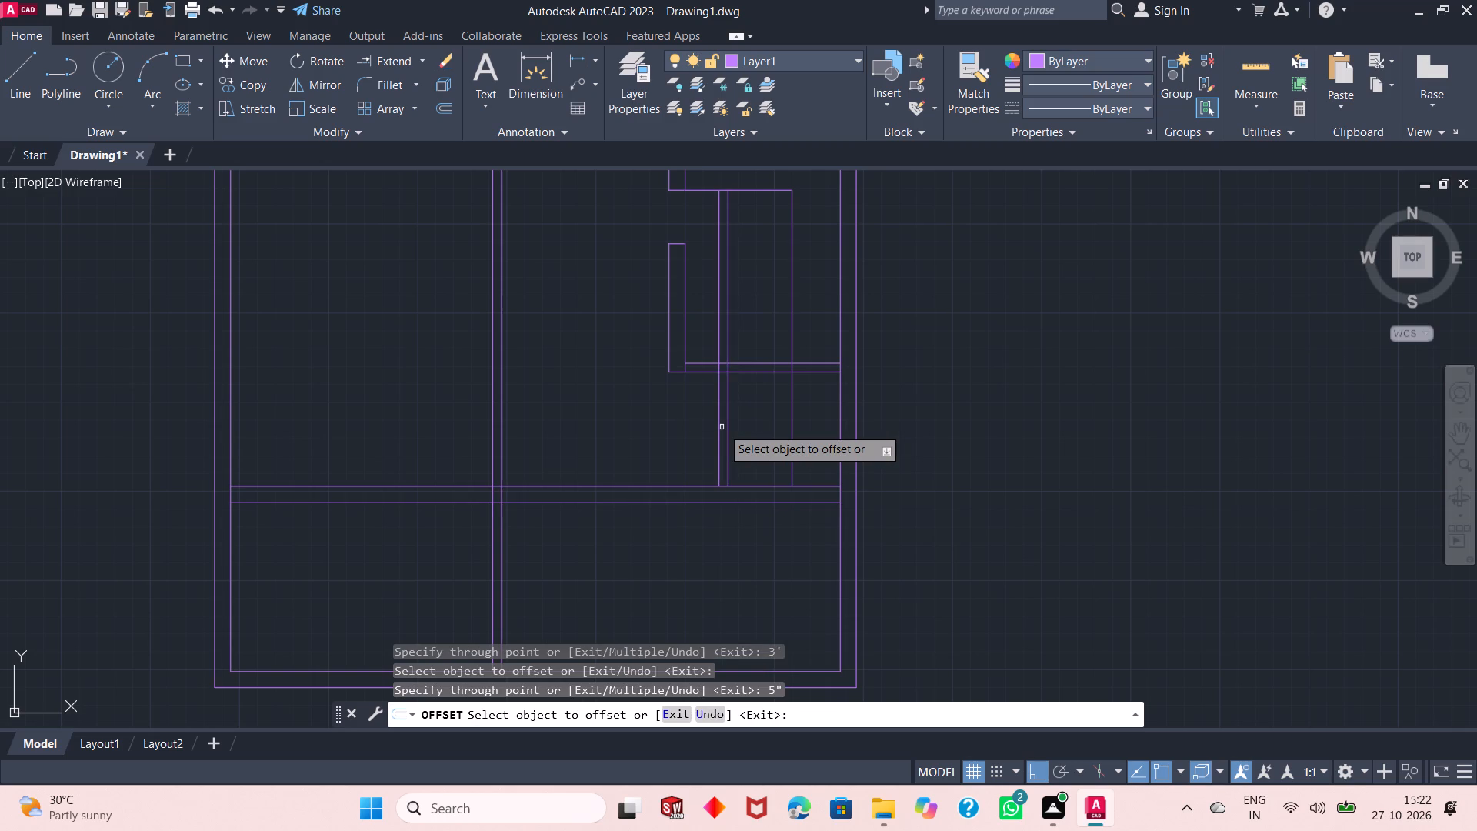
Trim both lines of the 5" partition inside the small room and through its lower wall, keeping the part below.
left_click(420, 65)
left_click(412, 98)
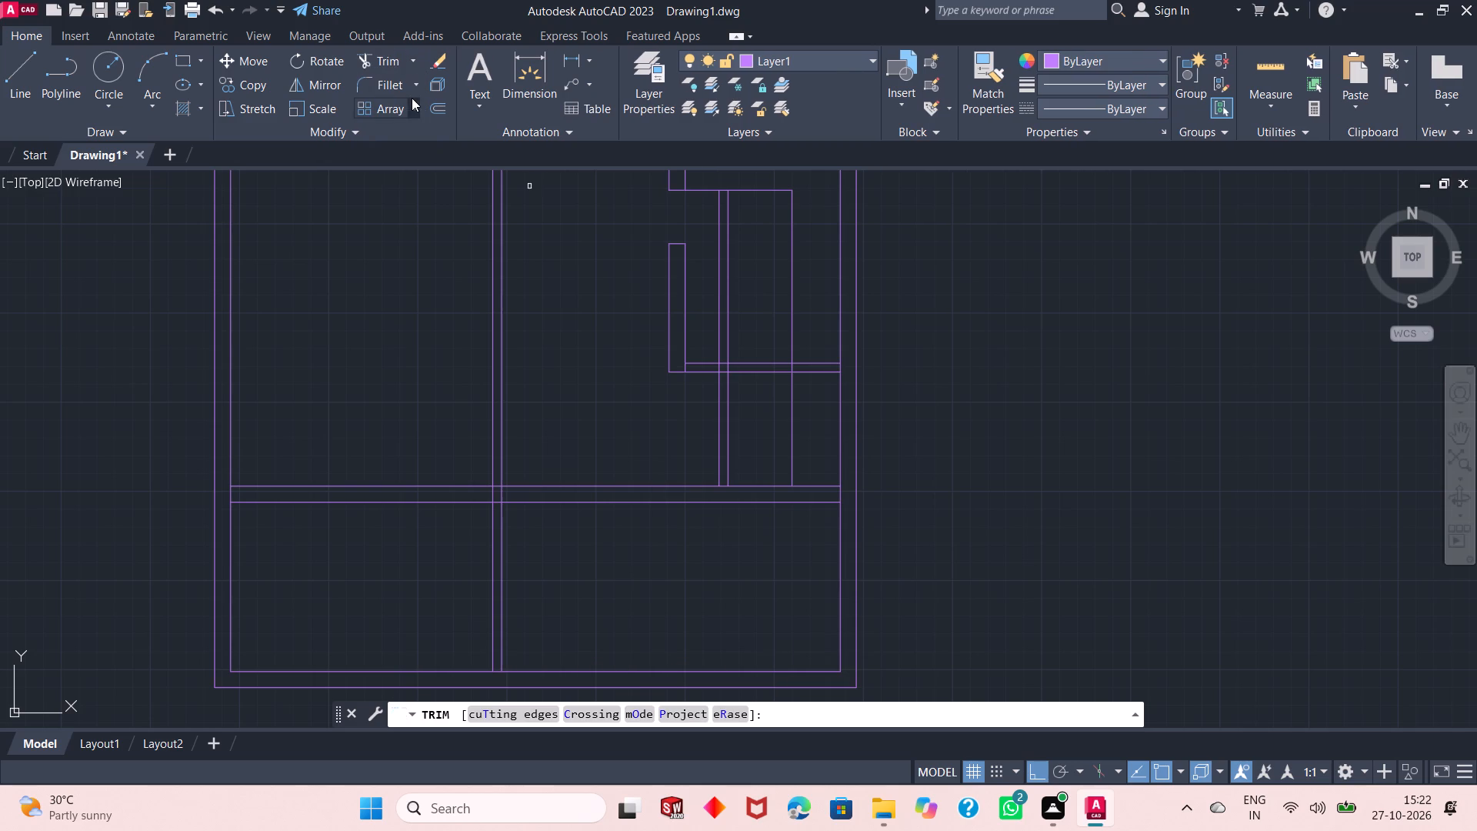
left_click(738, 239)
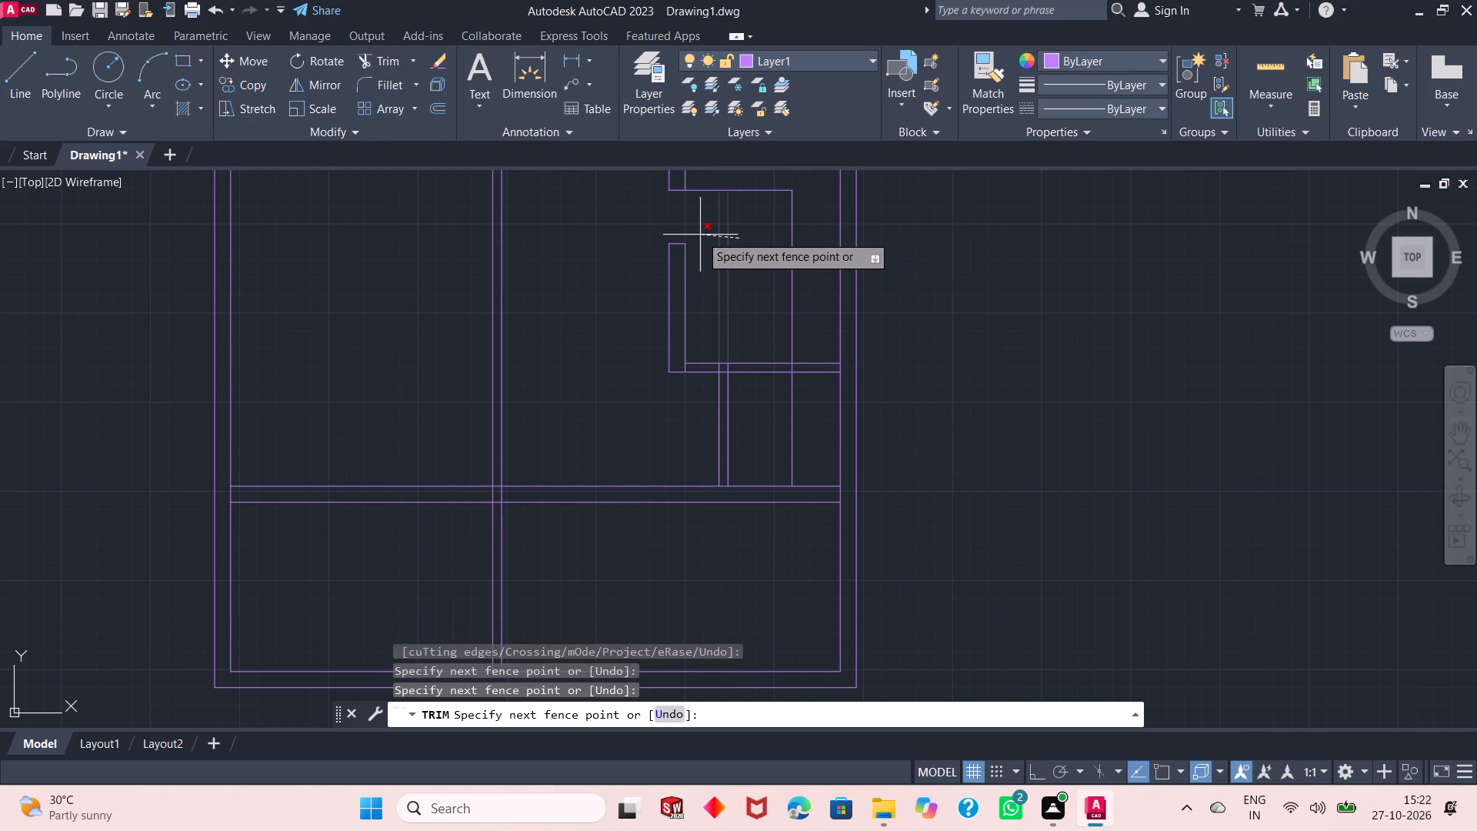
left_click(700, 235)
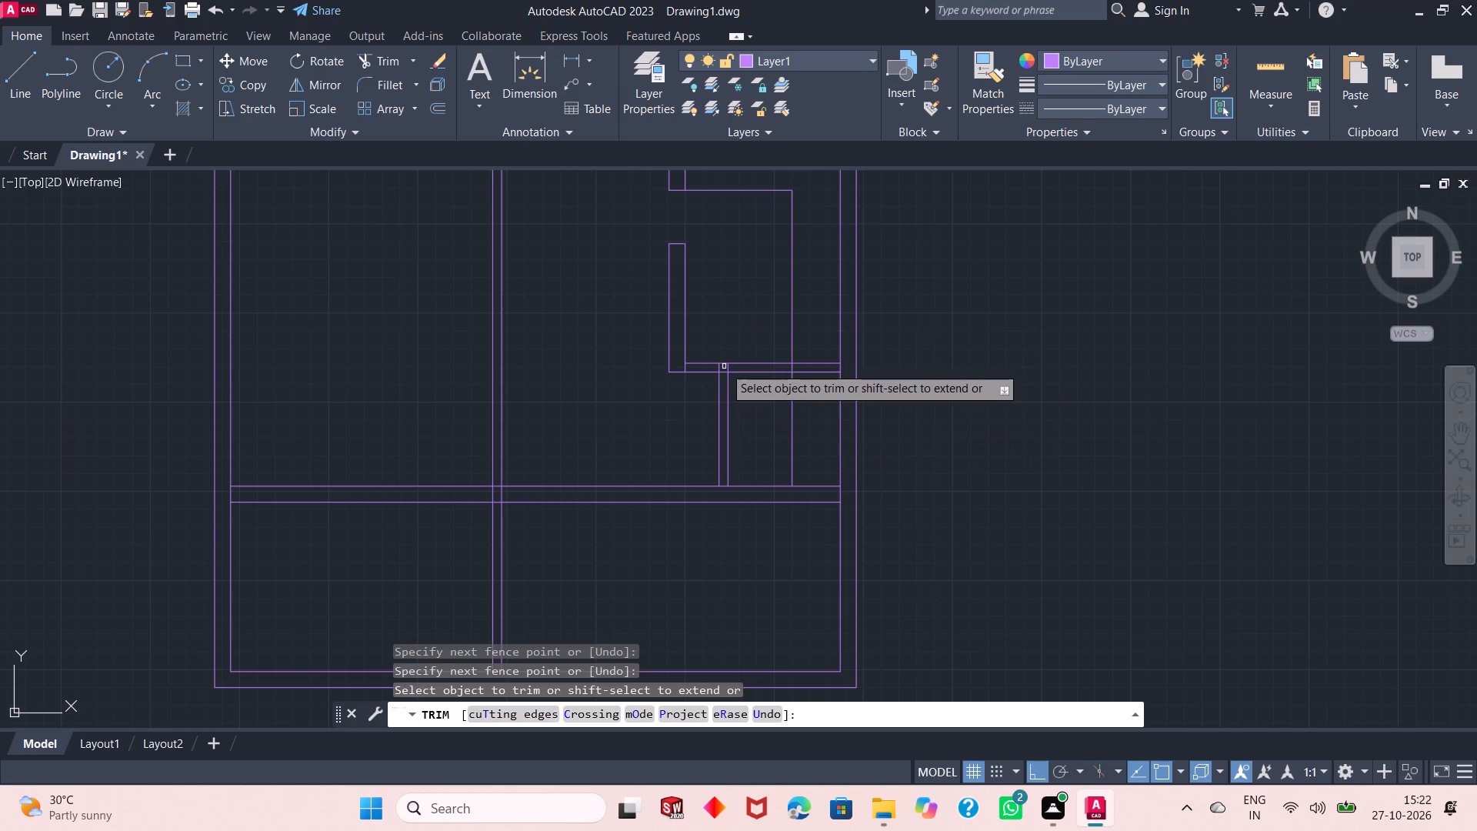
scroll(724, 366, "up", 1, "ctrl")
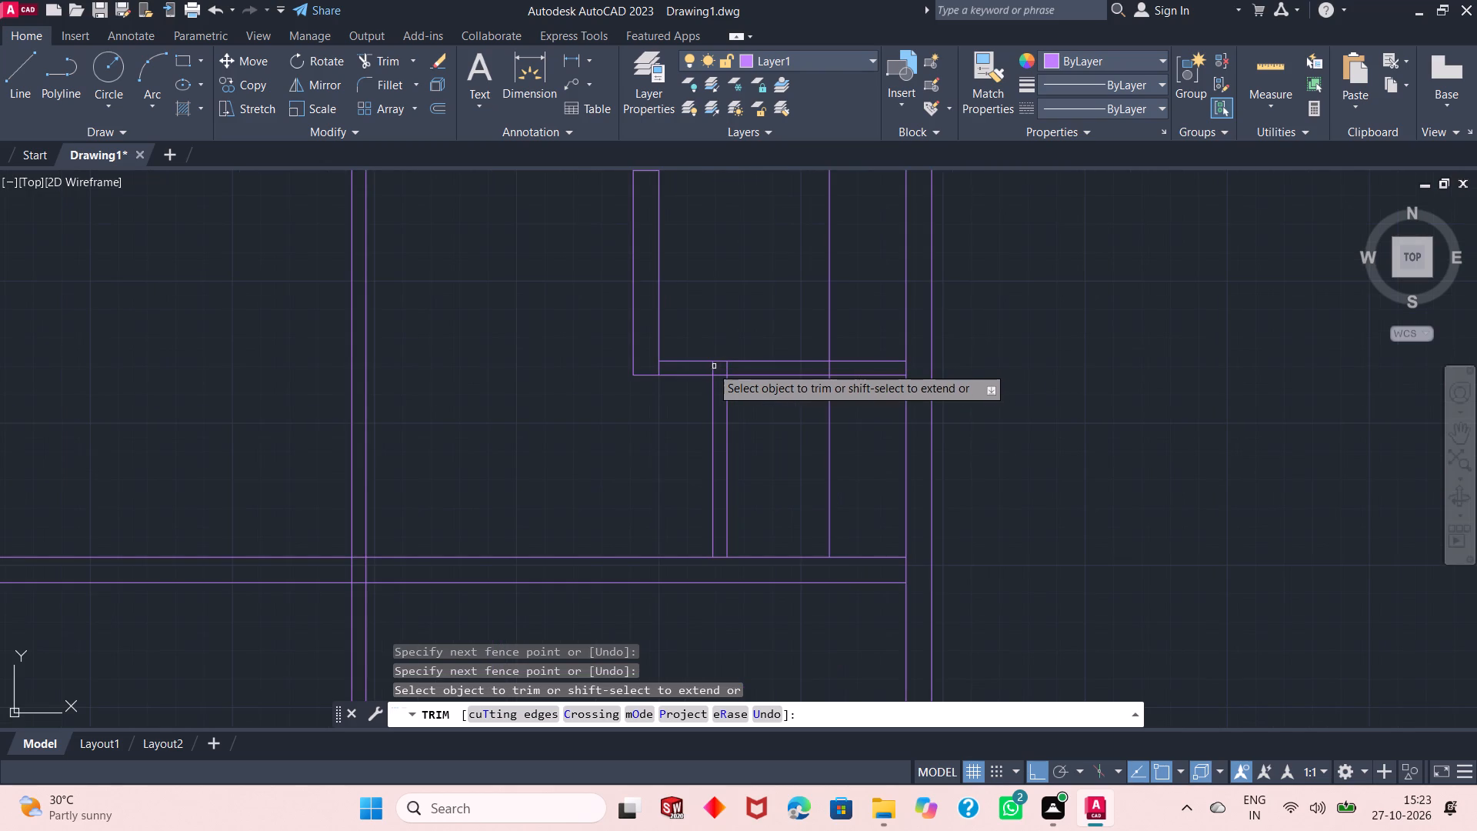
left_click(704, 366)
left_click(734, 366)
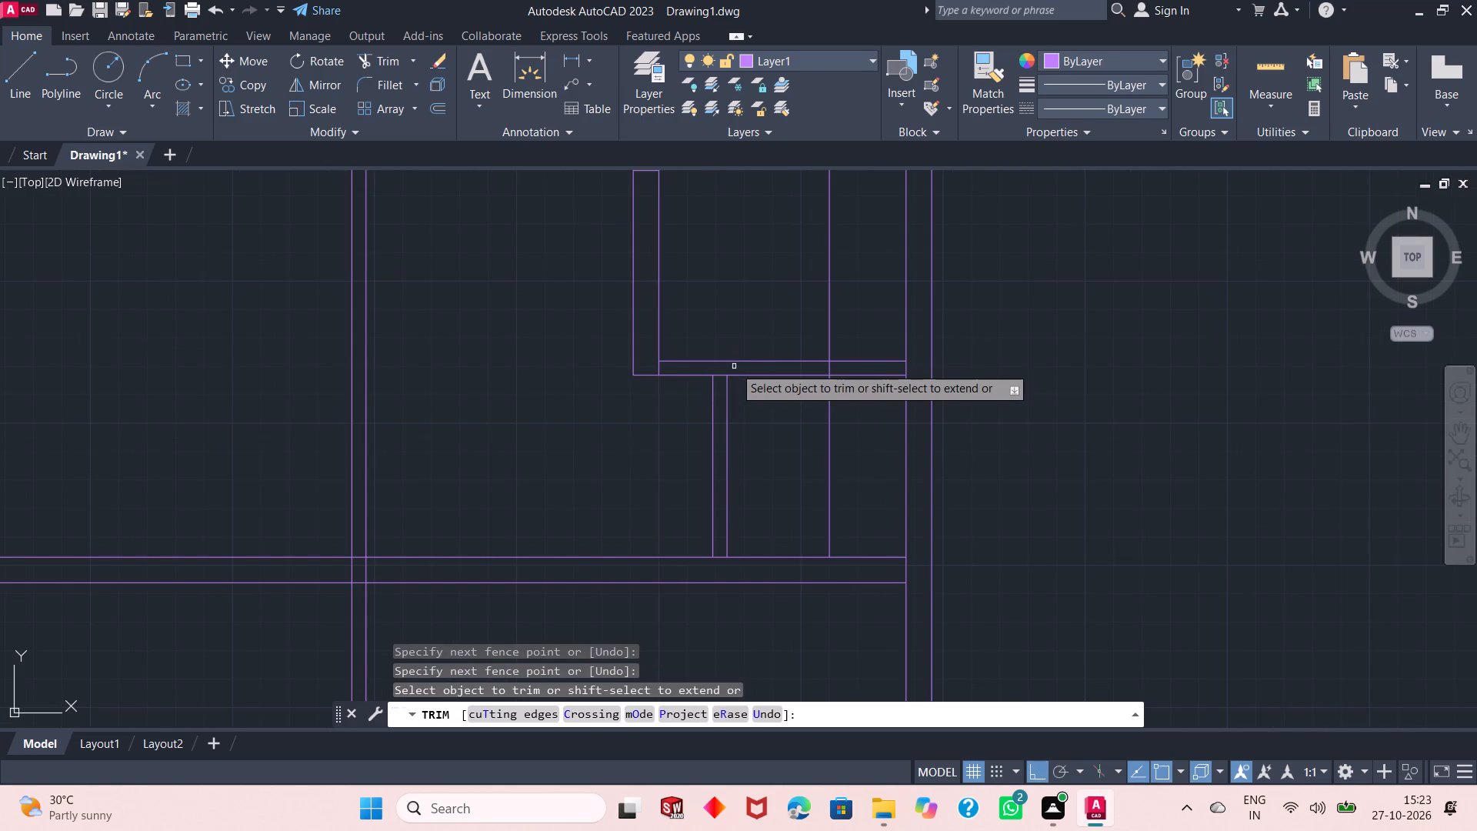
Trim the extended vertical line below the small room and within its lower wall, back to the wall's inner line.
left_click(840, 408)
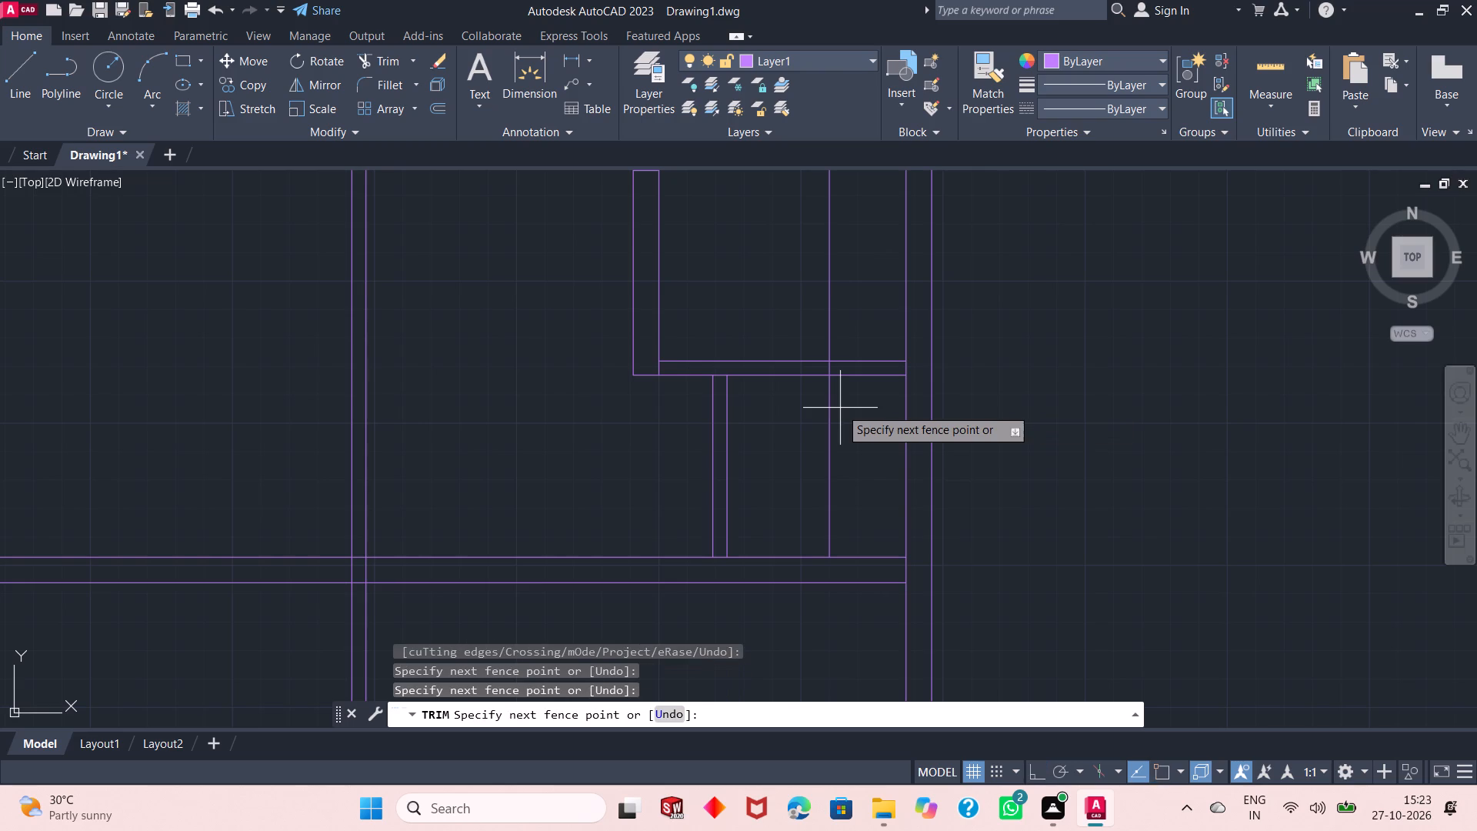
left_click(825, 414)
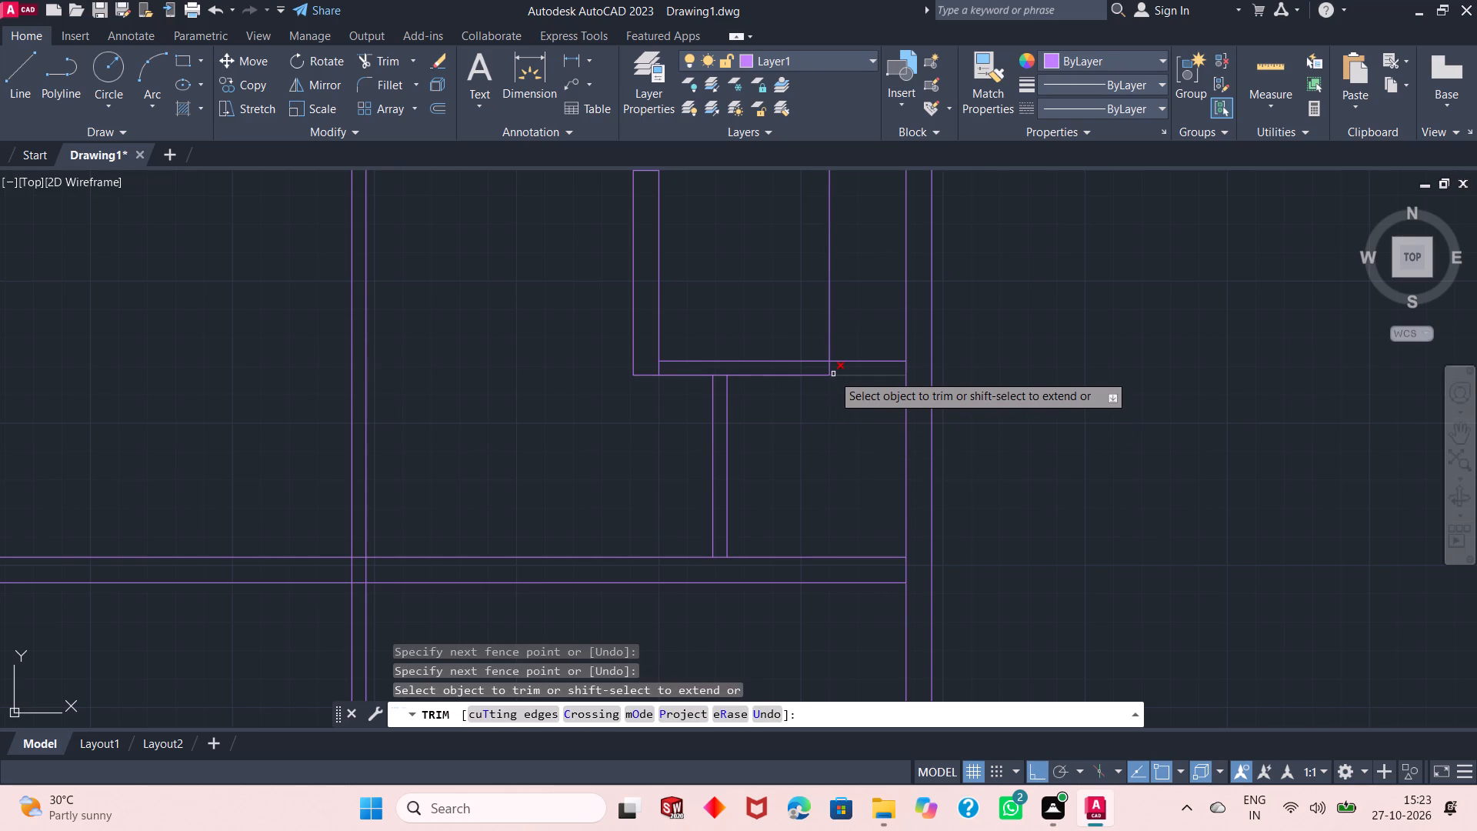
left_click(831, 372)
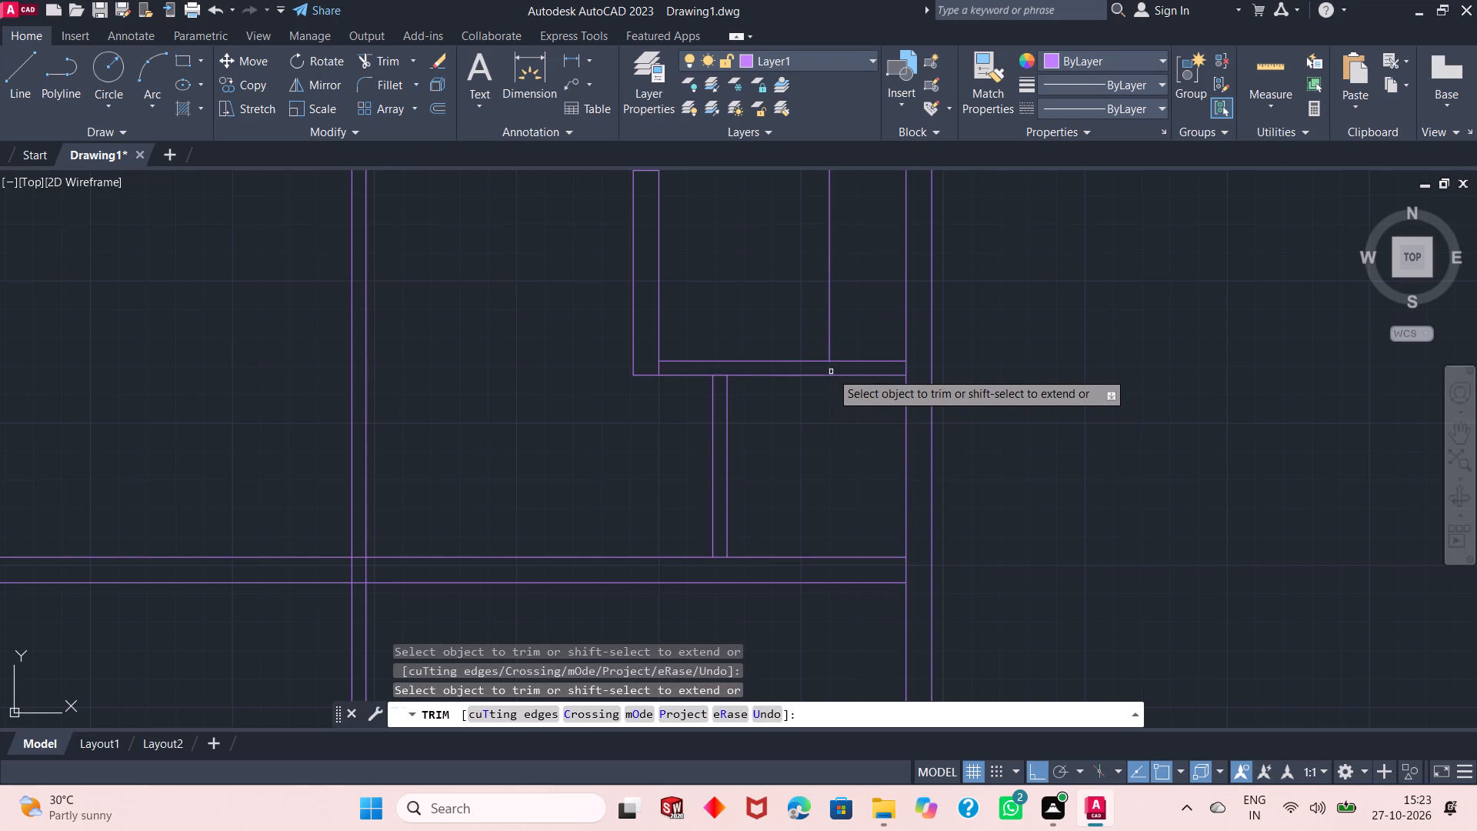
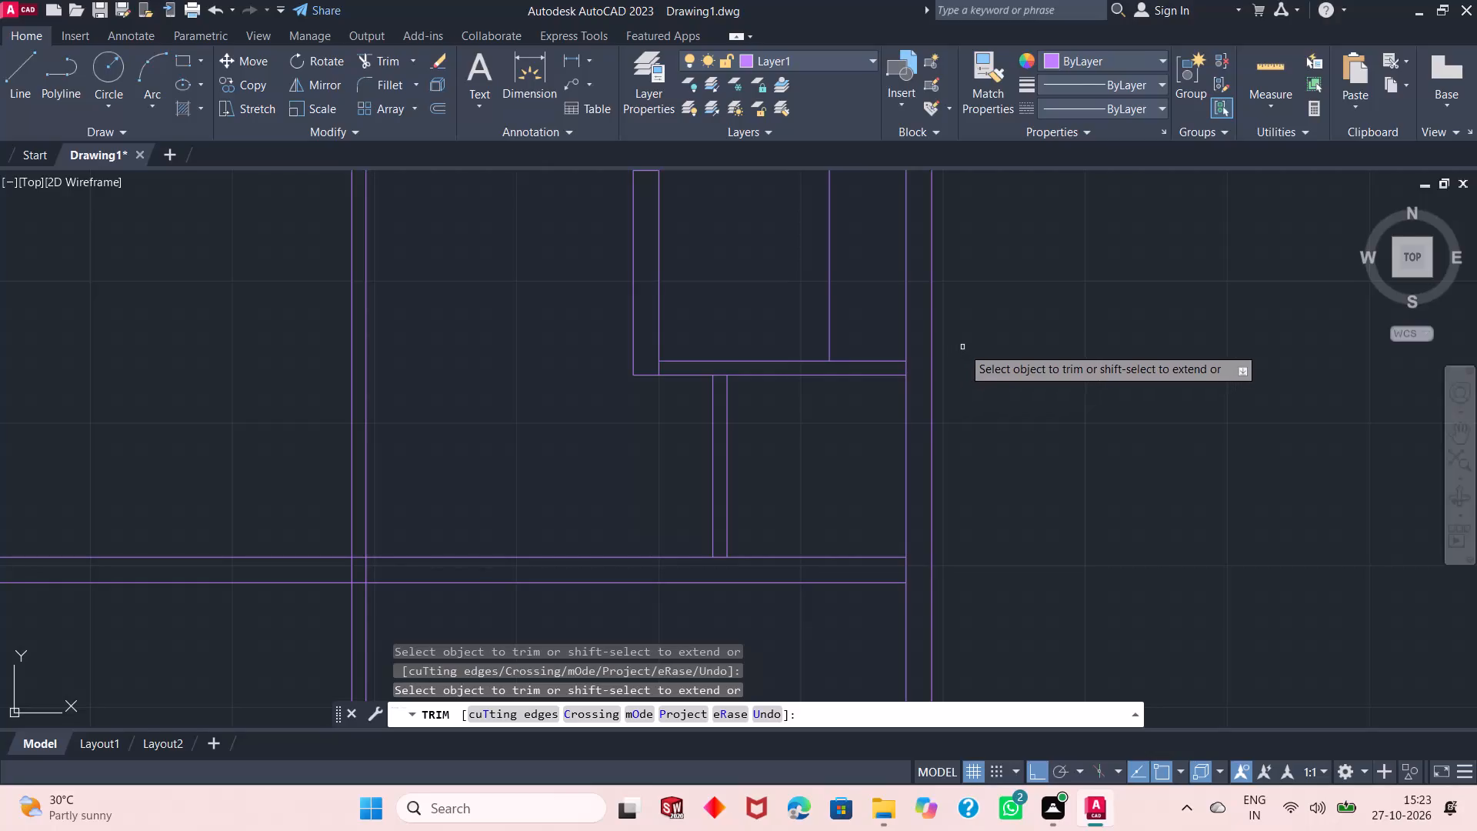
Extend the right line of the 5" partition down to the lower line of the horizontal 9" wall.
right_click(962, 347)
left_click(984, 354)
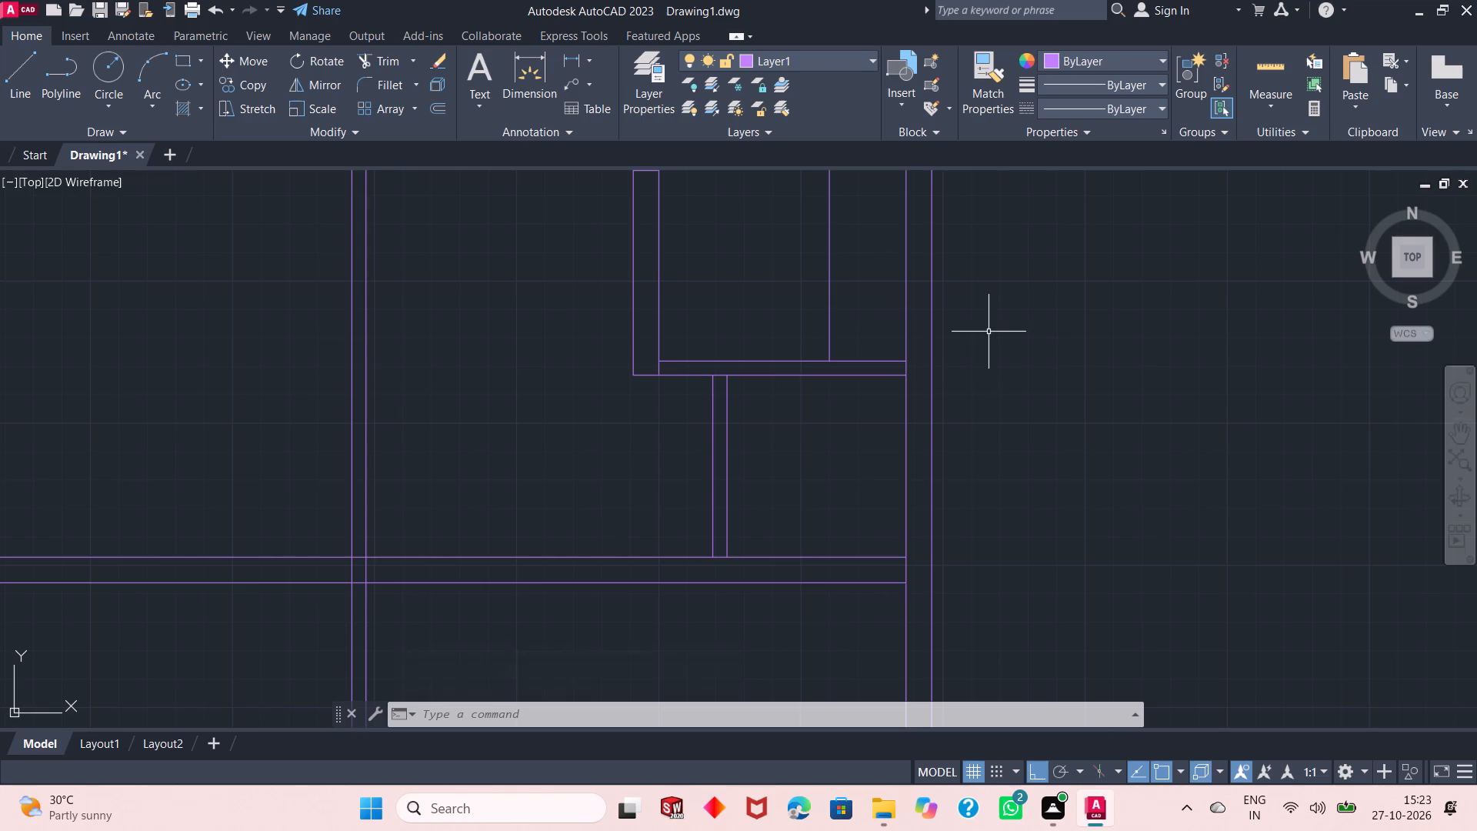
scroll(989, 332, "down", 1, "ctrl")
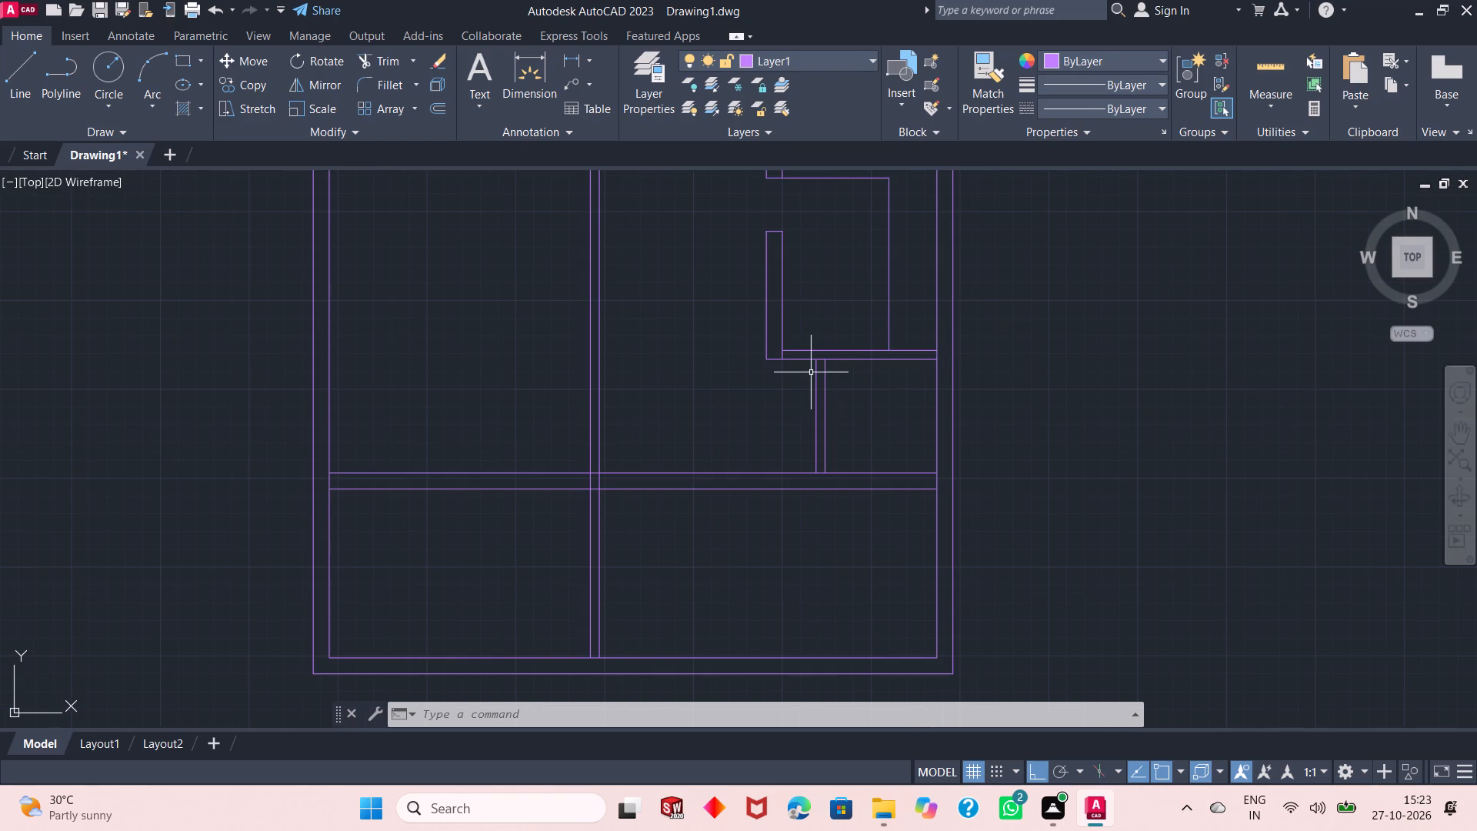
scroll(811, 372, "up", 1, "ctrl")
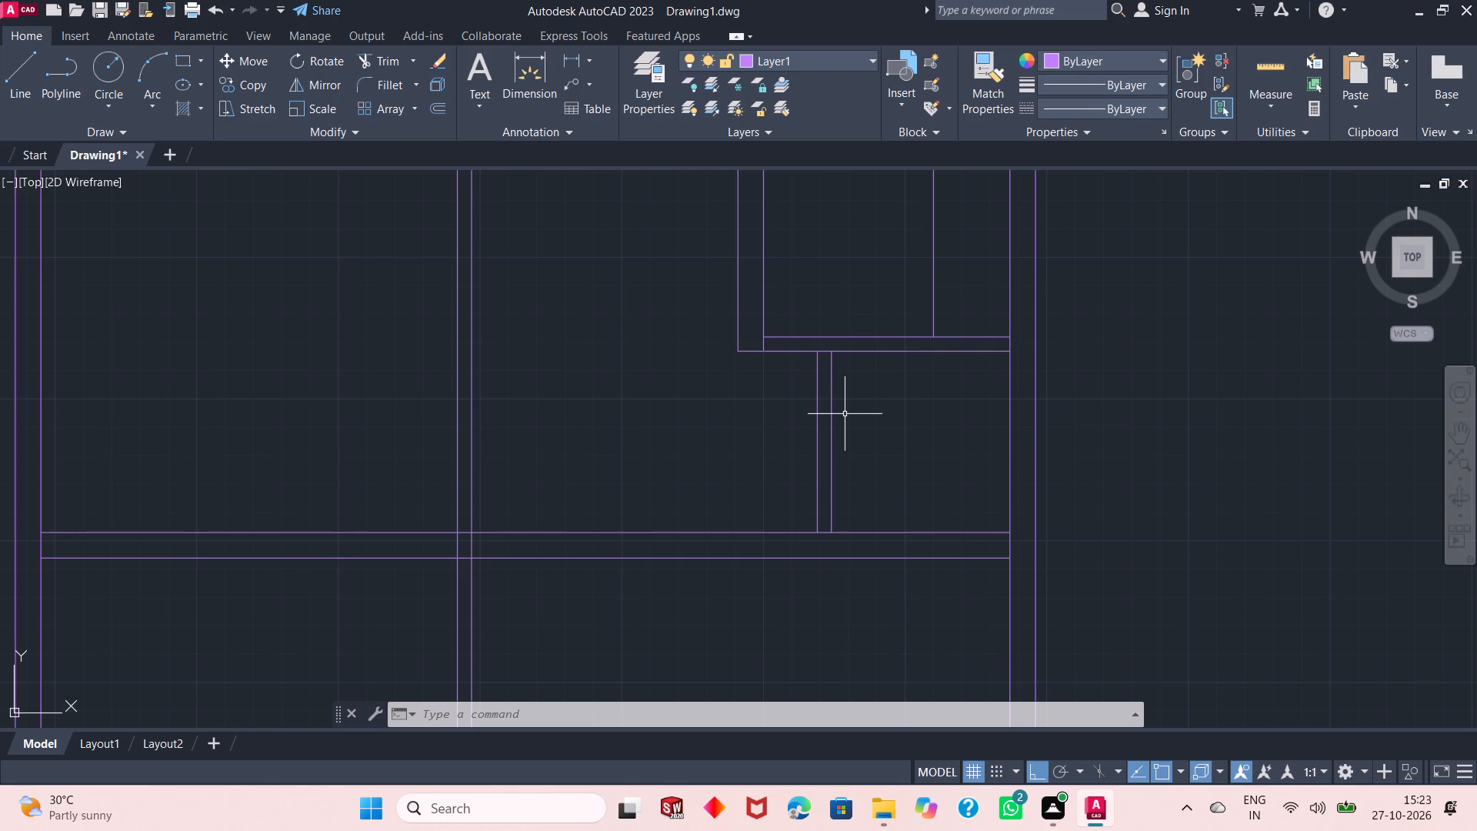
scroll(845, 414, "down", 1, "ctrl")
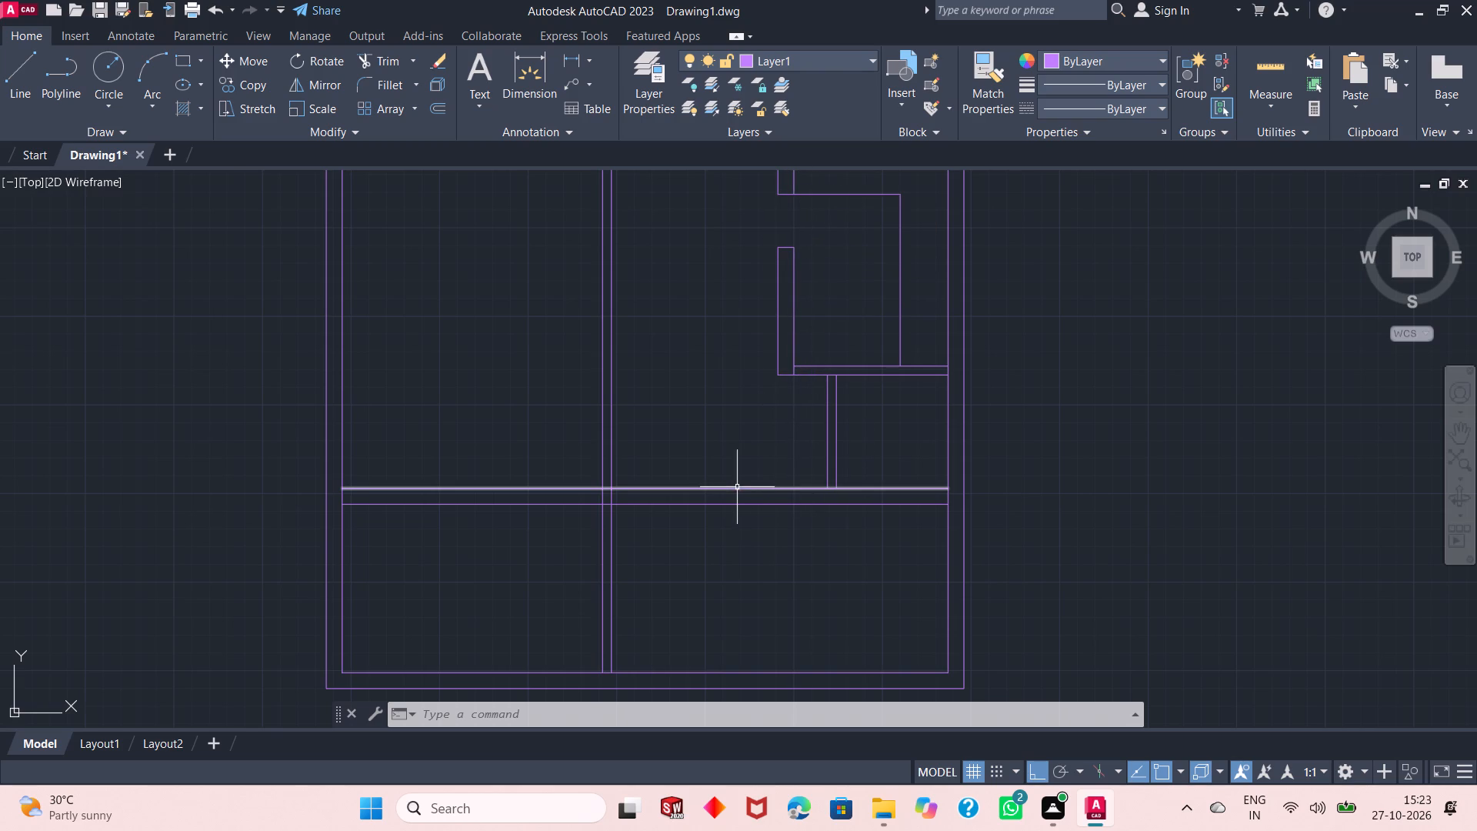
scroll(735, 486, "up", 1, "ctrl")
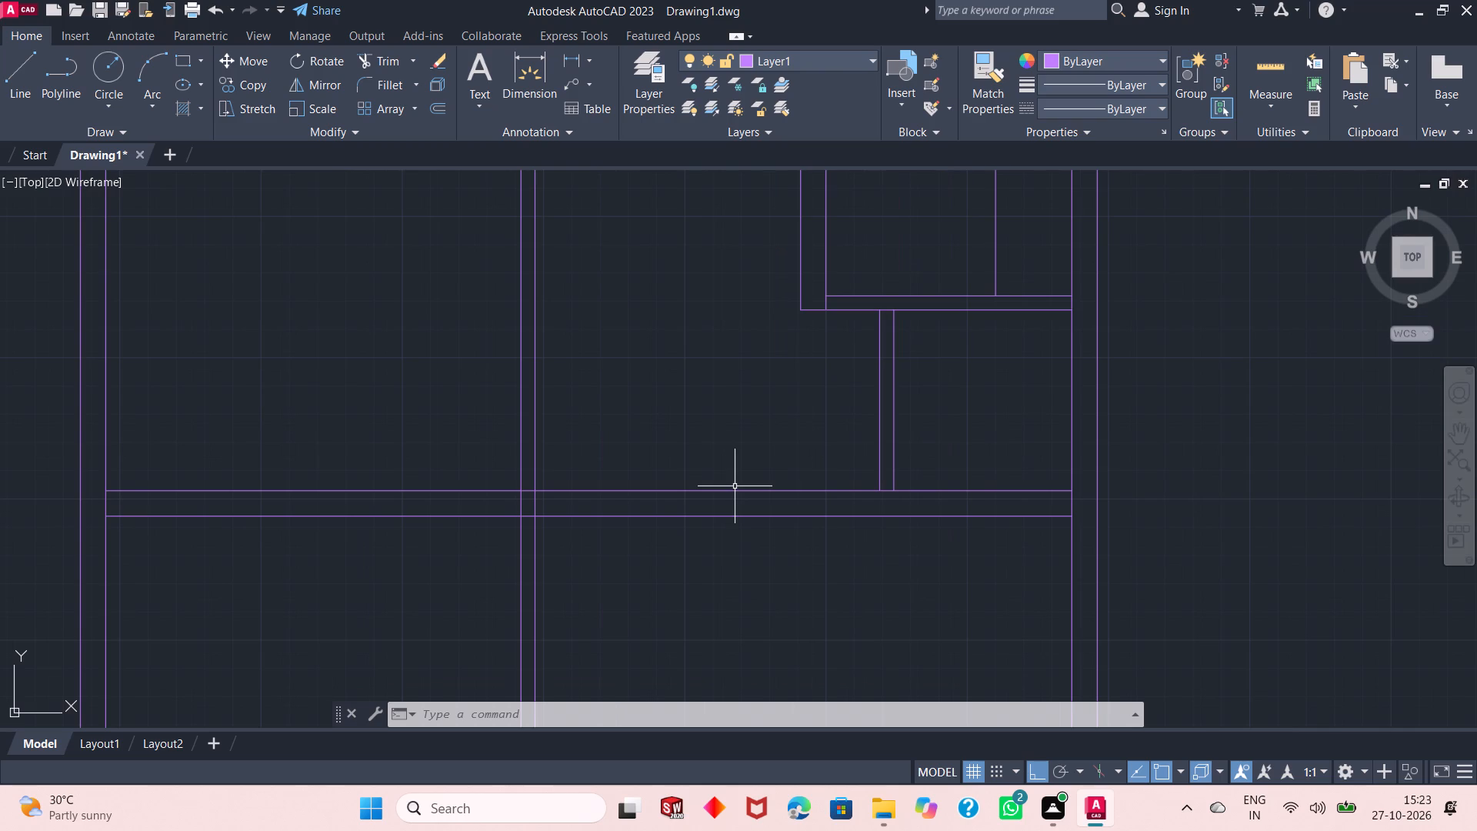
left_click(415, 62)
left_click(411, 120)
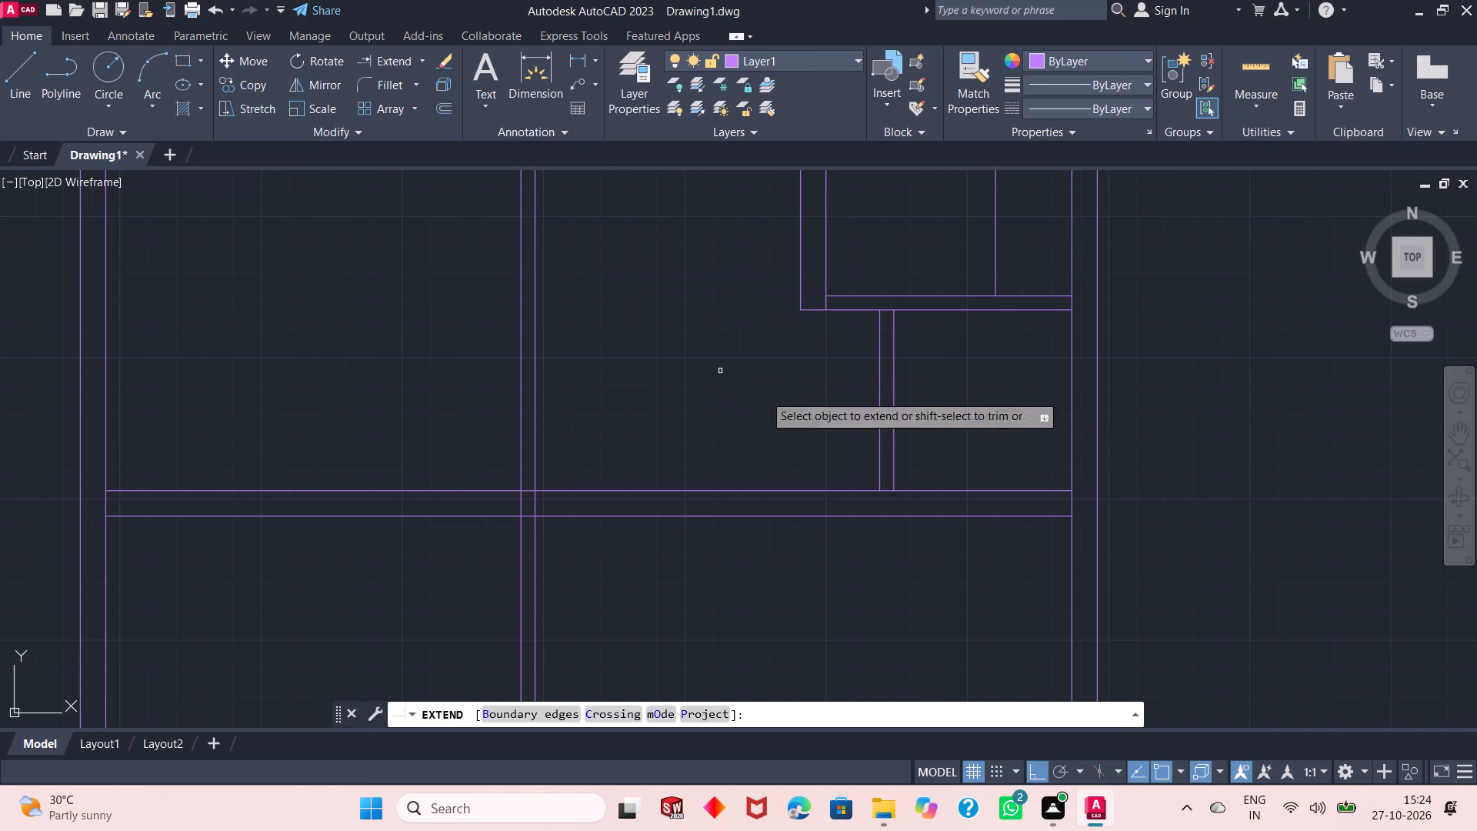
left_click(896, 468)
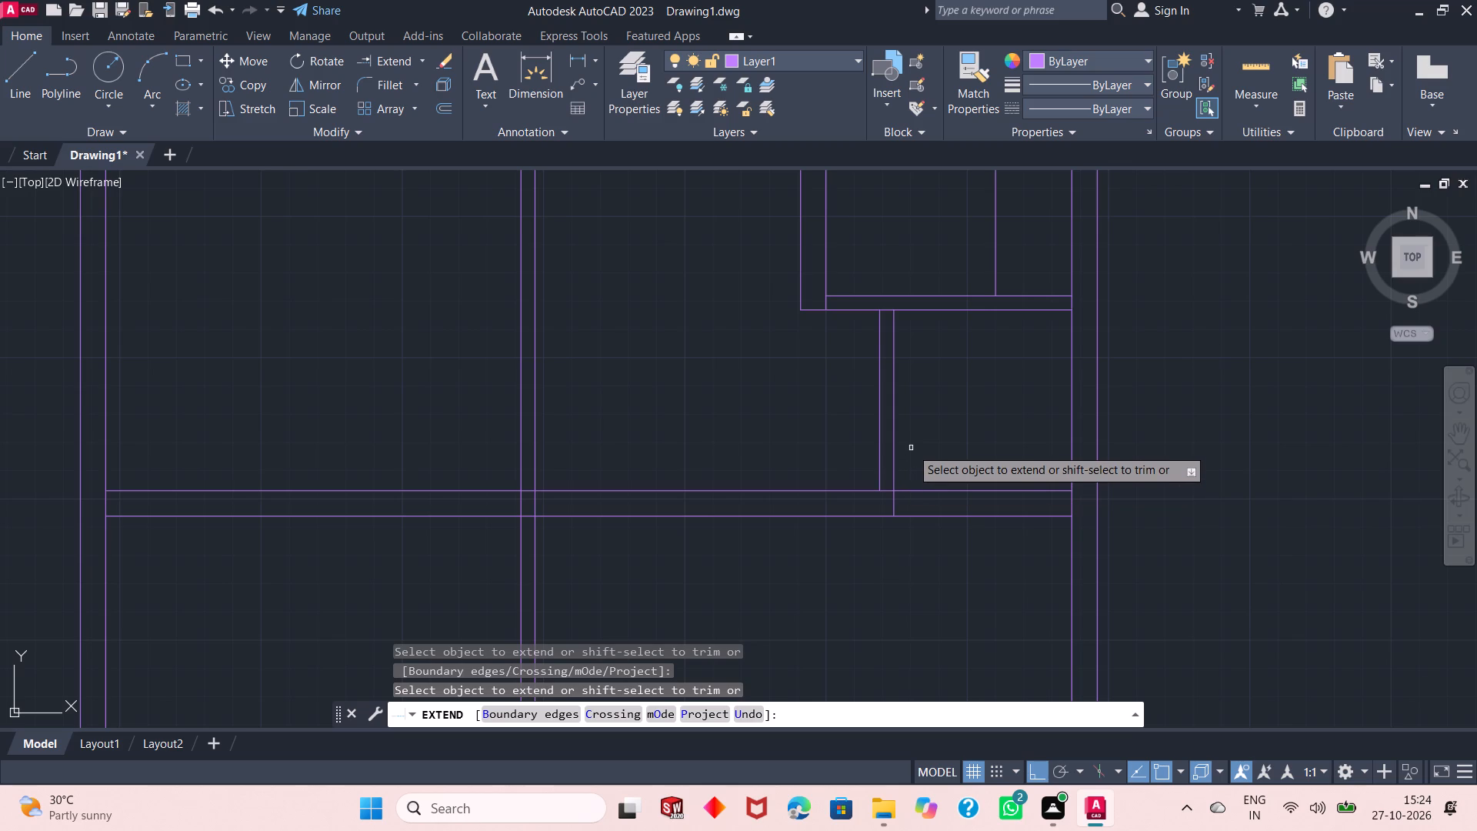
right_click(911, 448)
left_click(939, 453)
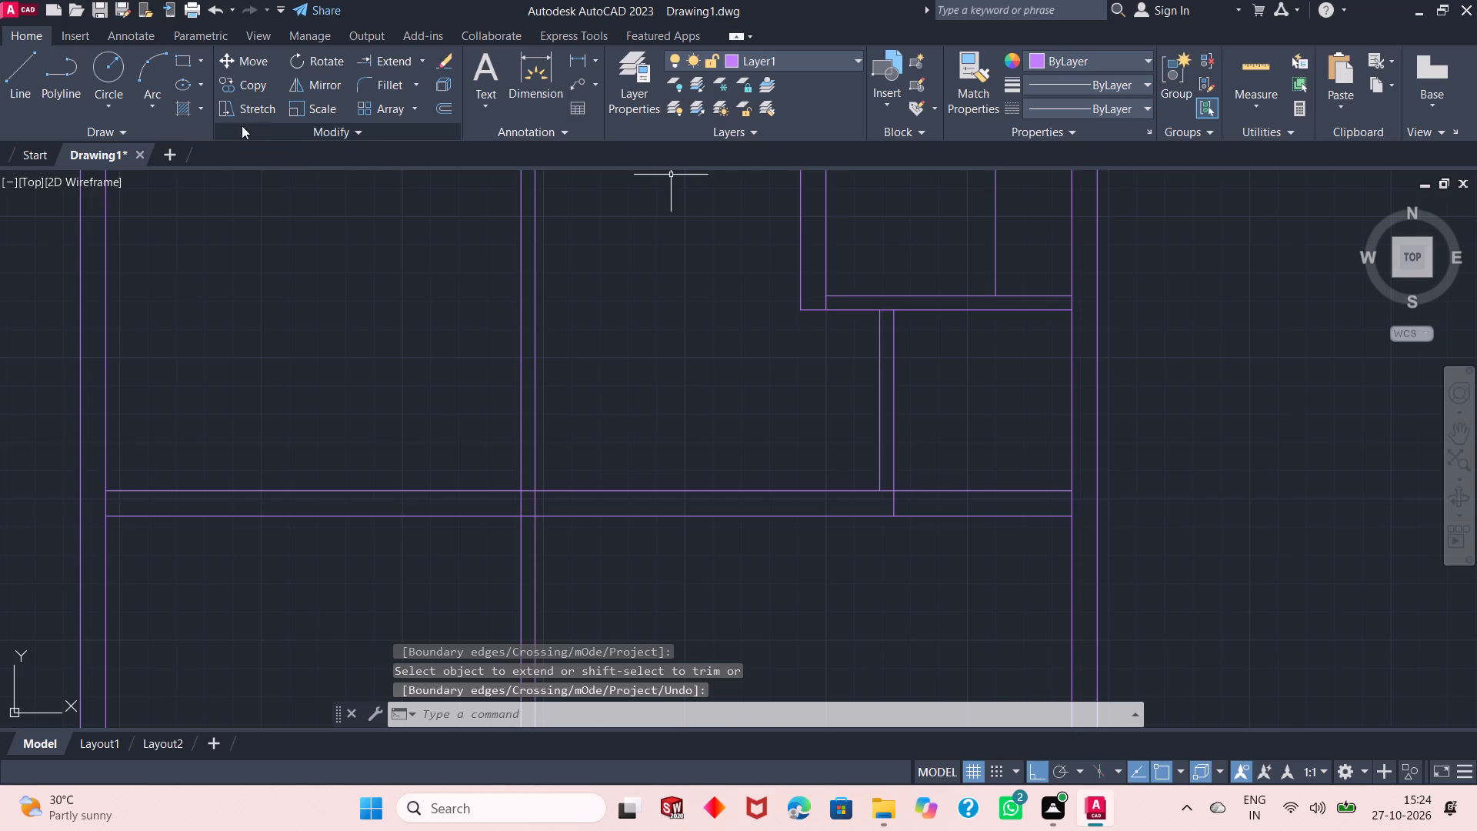
Offset the extended partition line 9" leftward using the Through option.
left_click(446, 108)
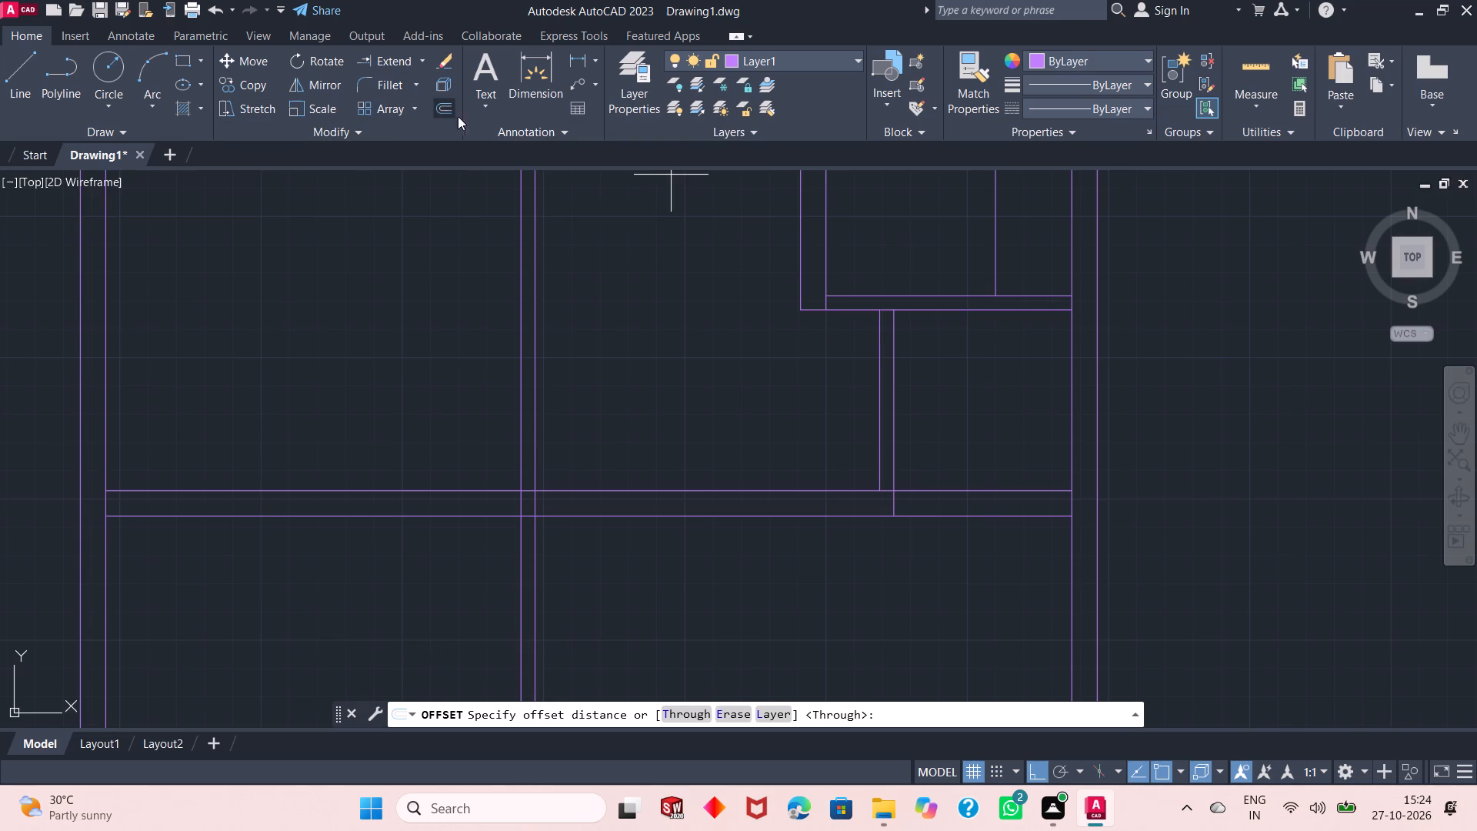
right_click(698, 340)
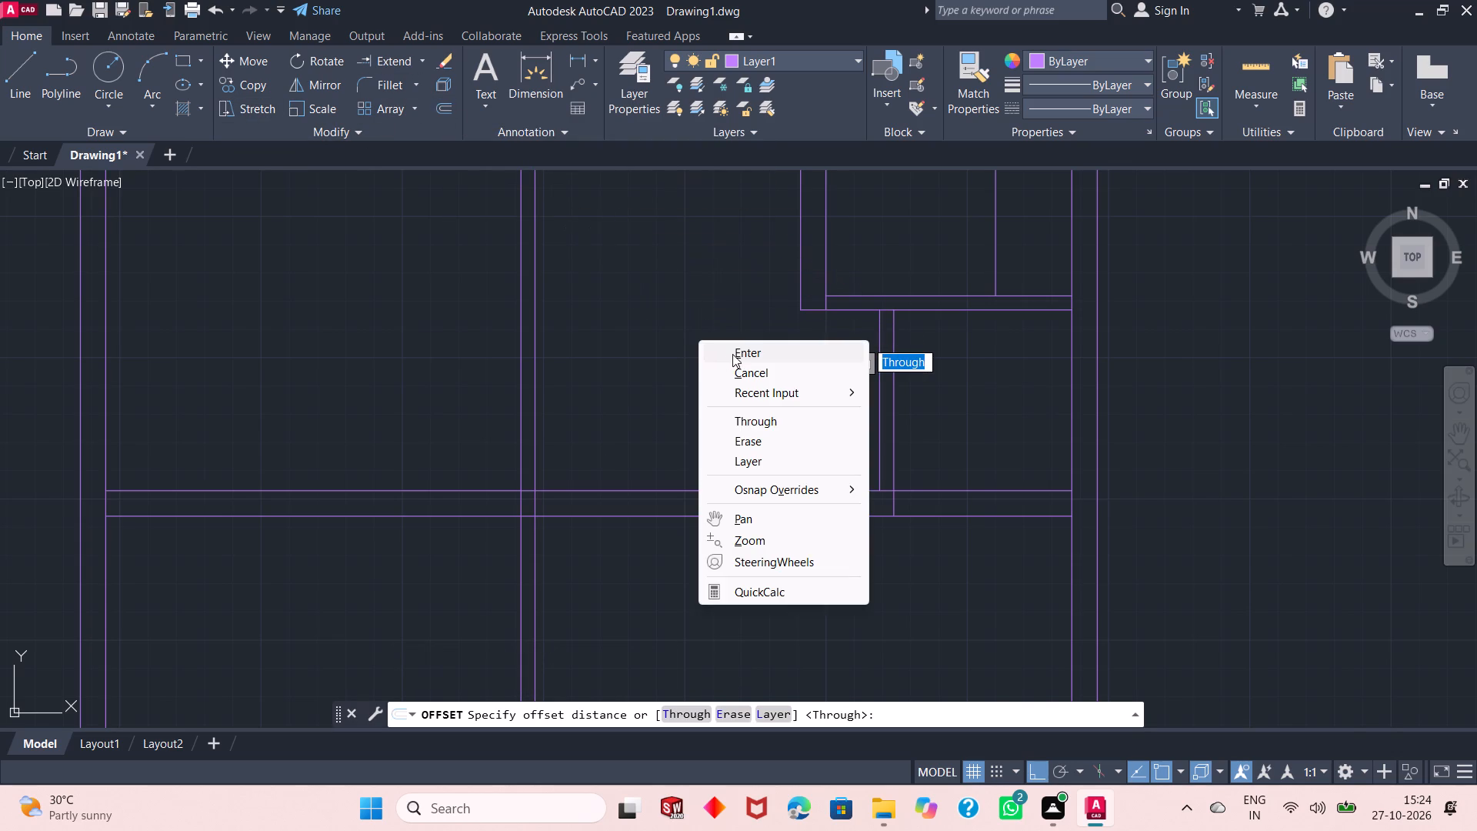
left_click(732, 354)
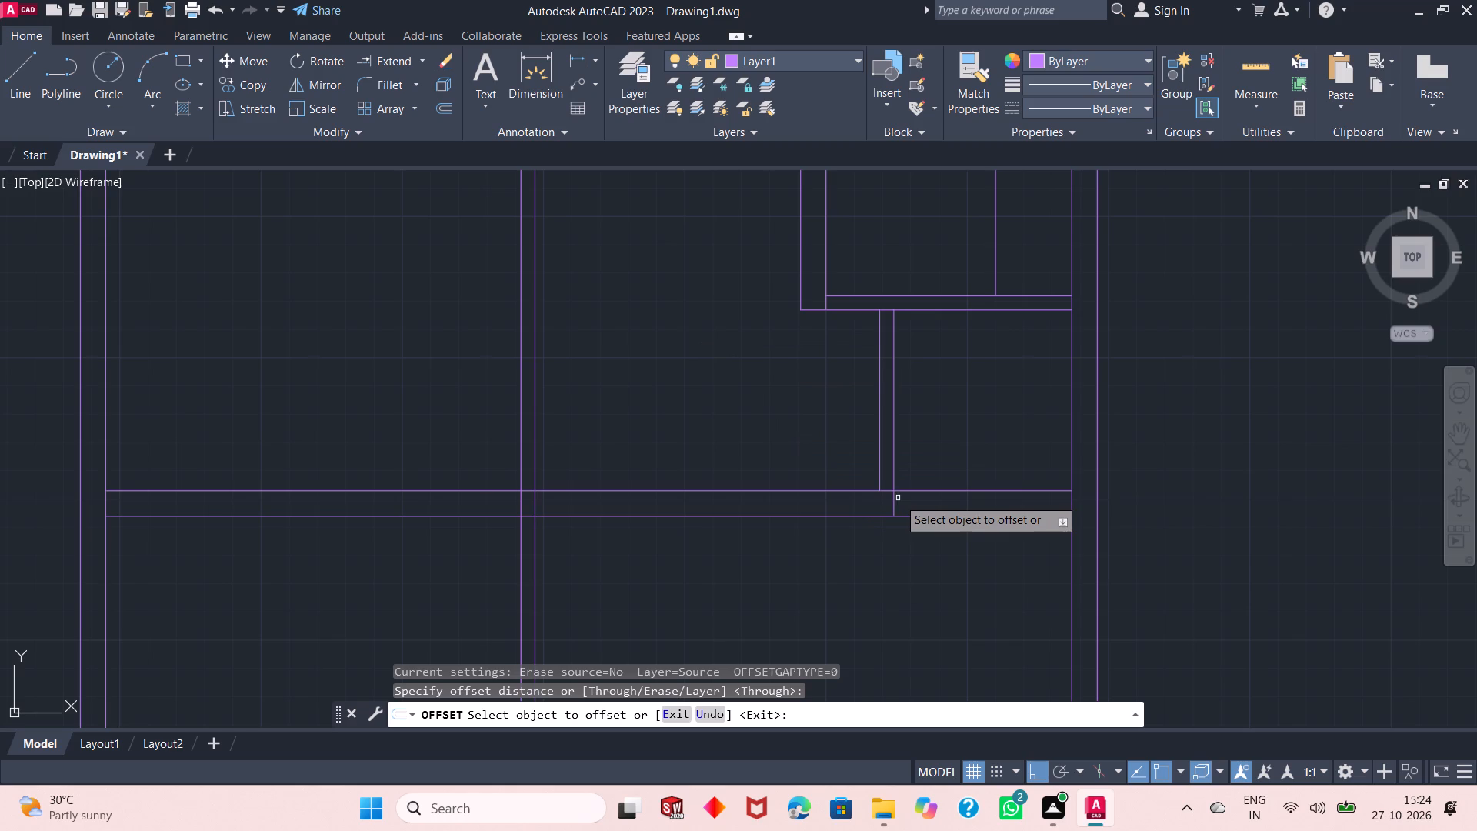
left_click(895, 498)
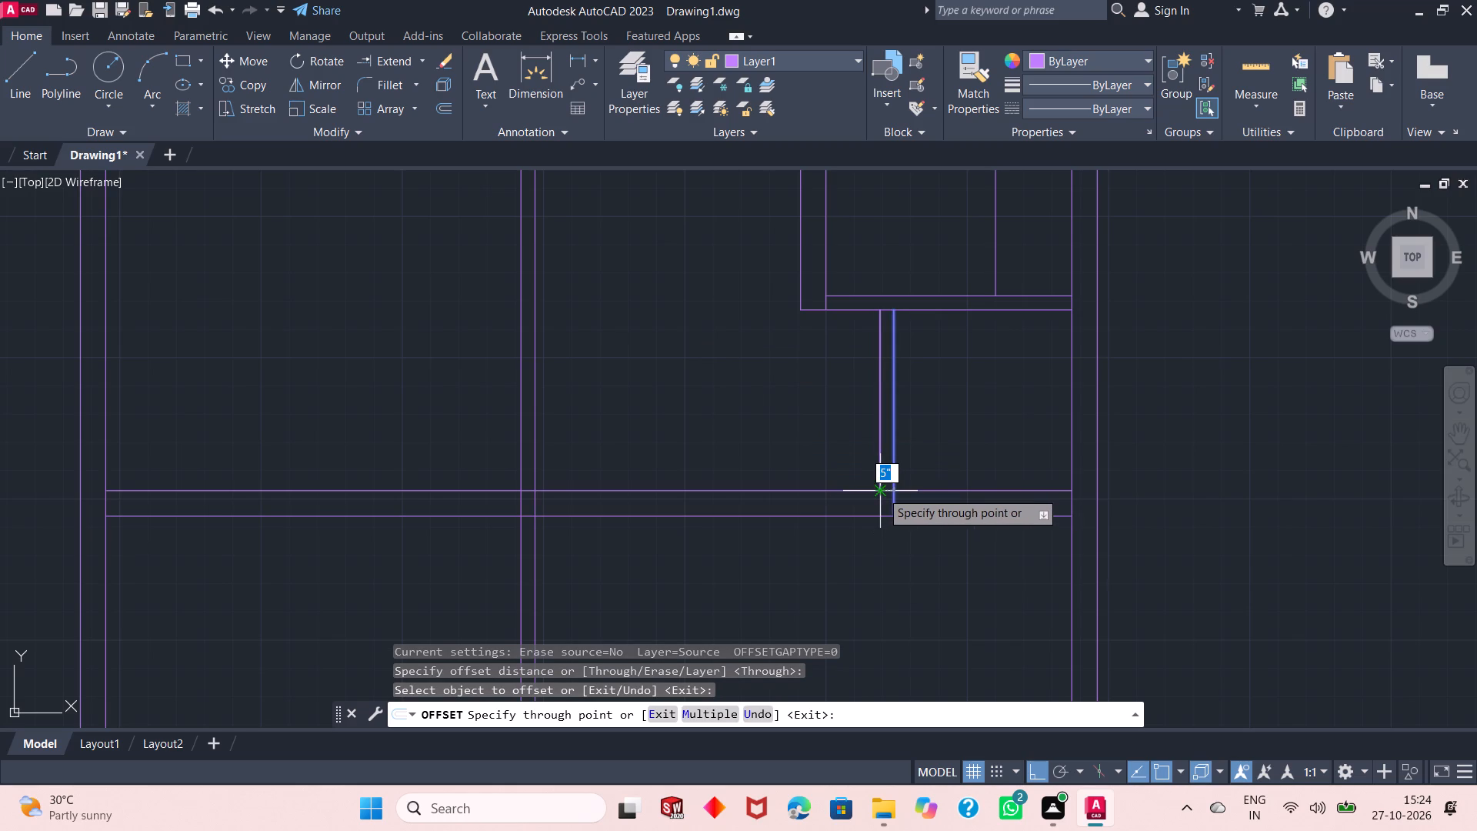
type("9\"")
key("Return")
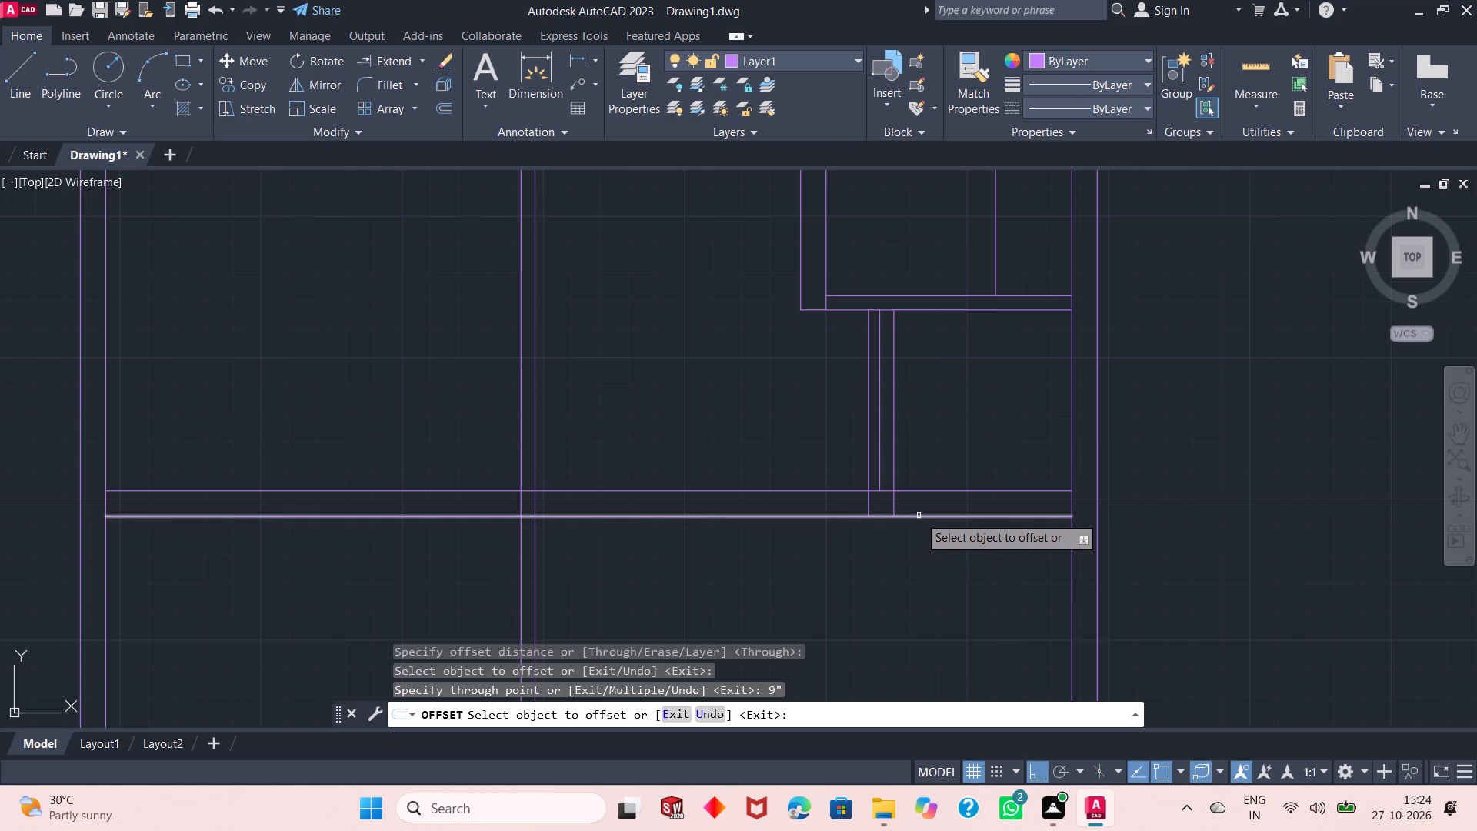
right_click(927, 451)
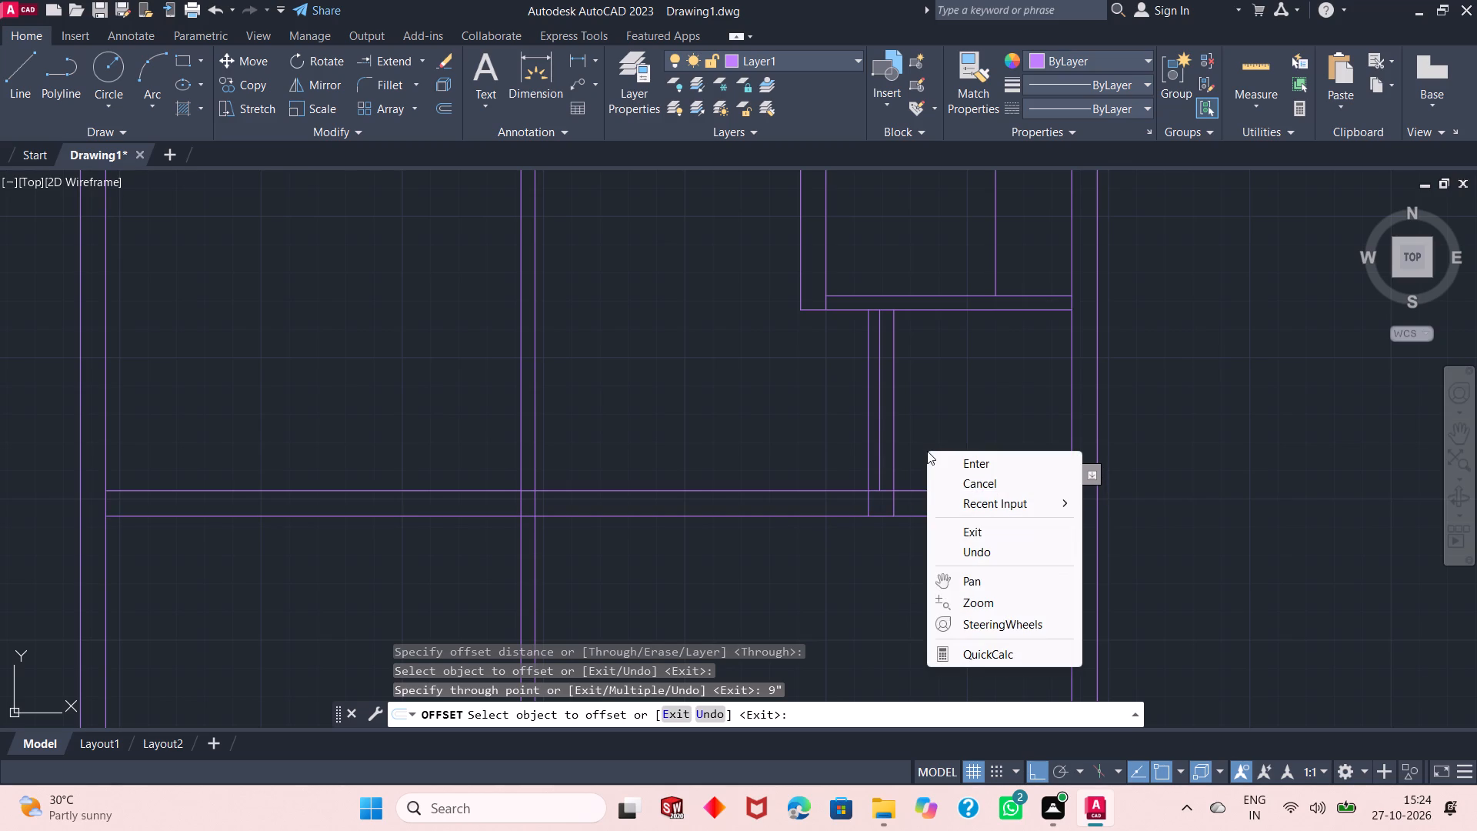
left_click(931, 452)
left_click(947, 457)
Trim the 9" offset line above the horizontal wall, the wall's upper line across the partition, and both wall lines right of the partition.
left_click(422, 63)
left_click(408, 92)
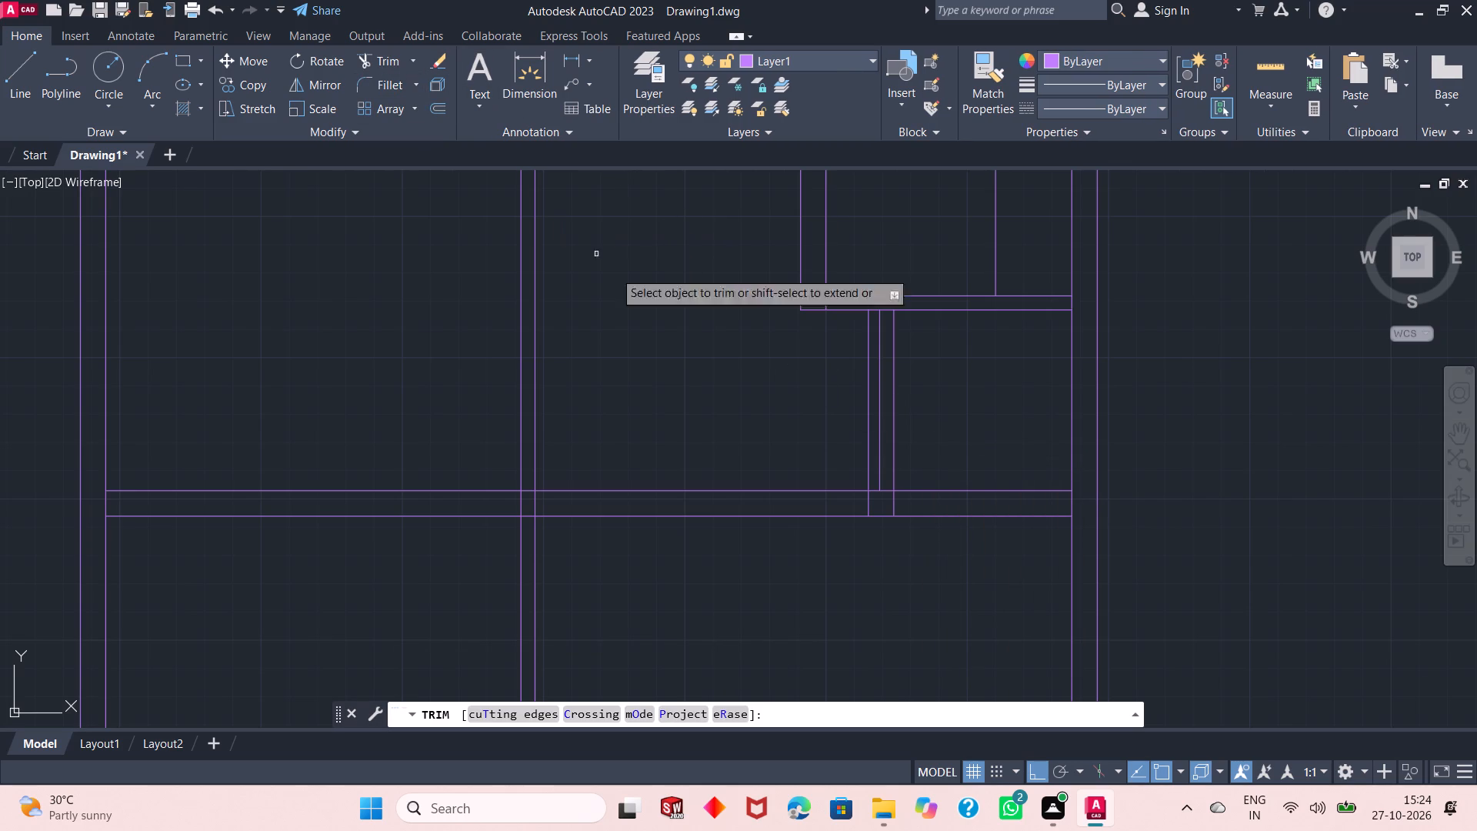
left_click(866, 438)
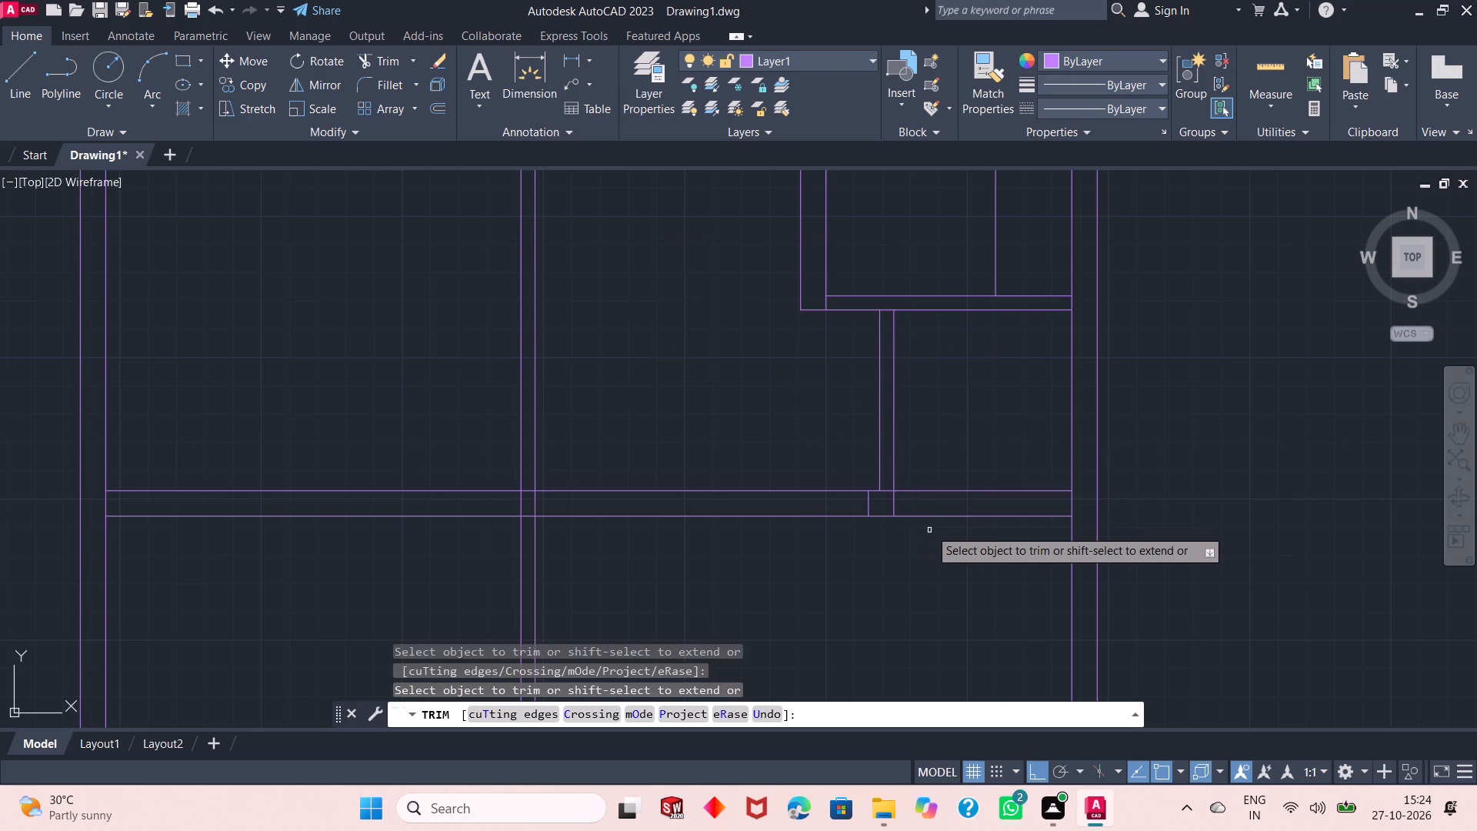
left_click(888, 491)
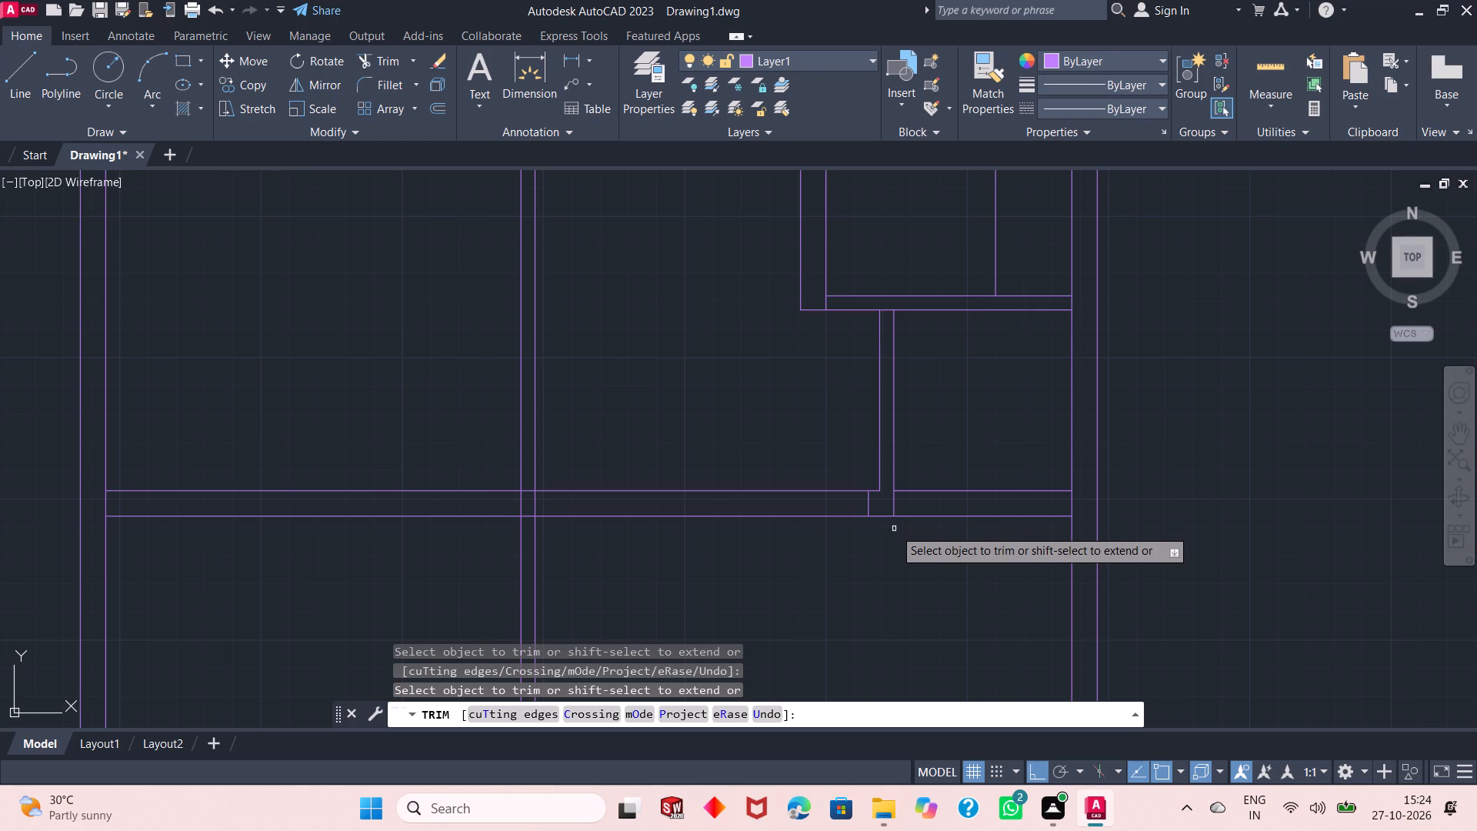
left_click(932, 469)
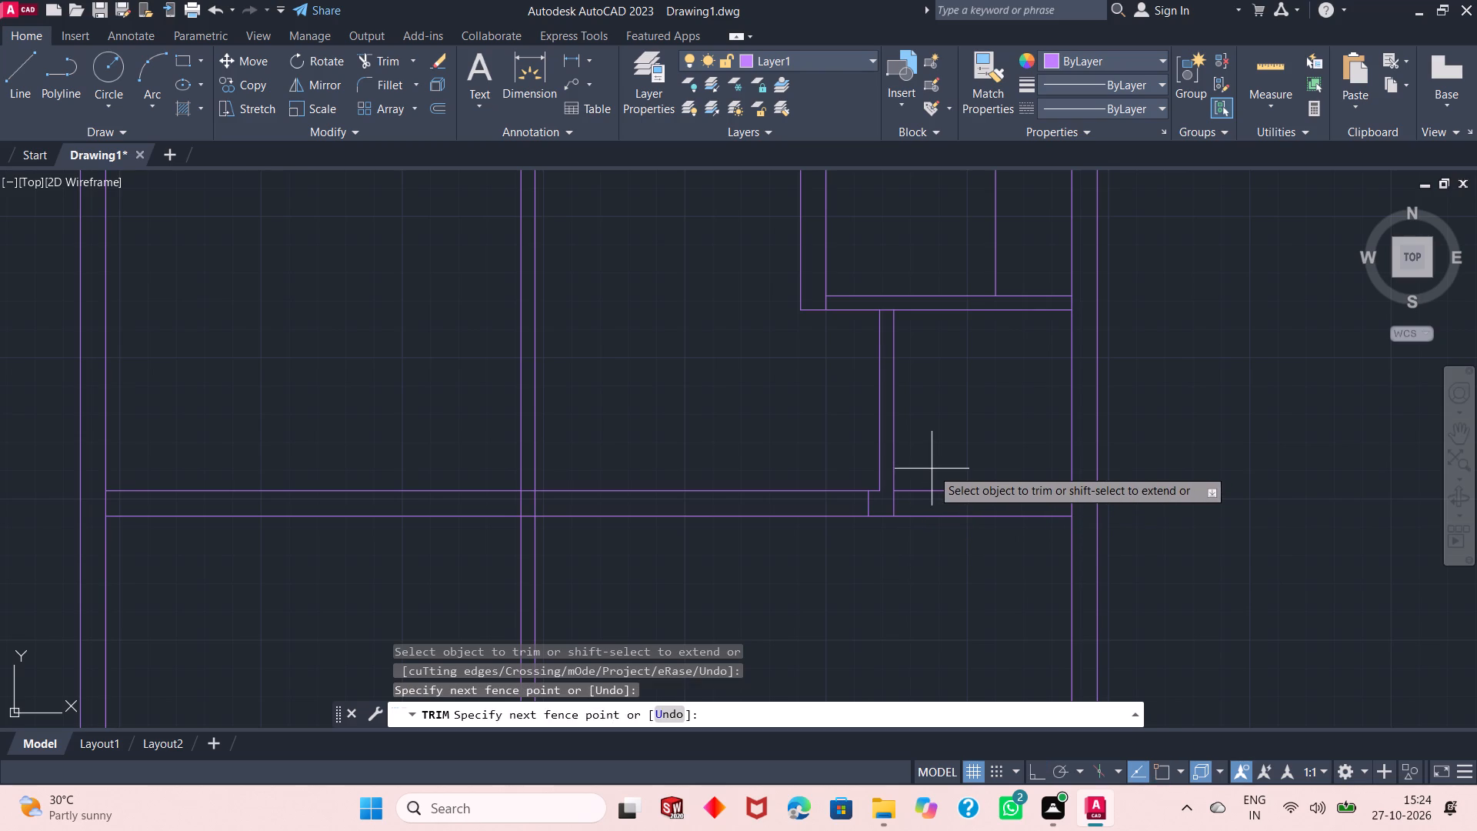
left_click(947, 530)
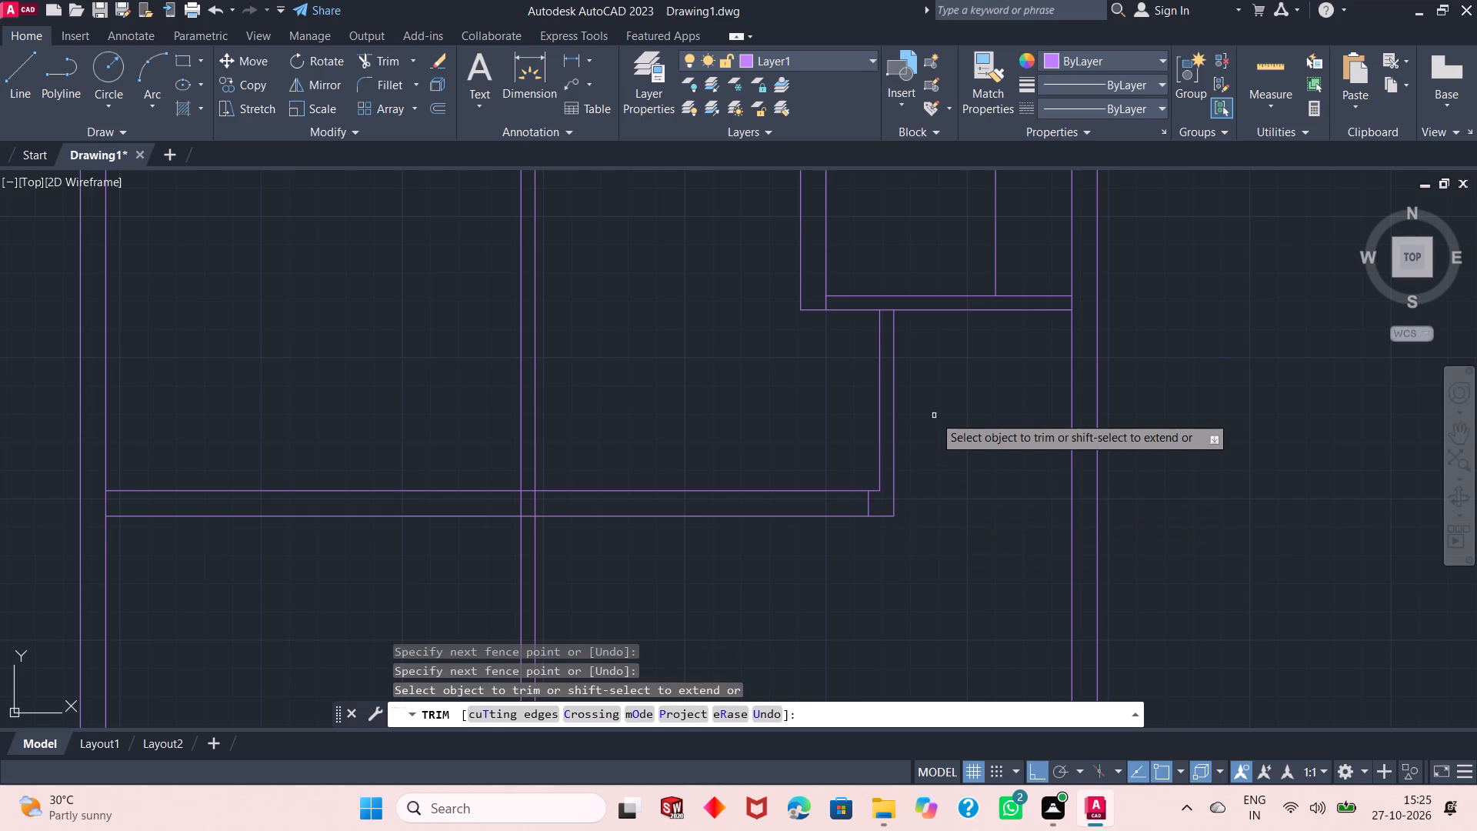
right_click(934, 415)
left_click(962, 422)
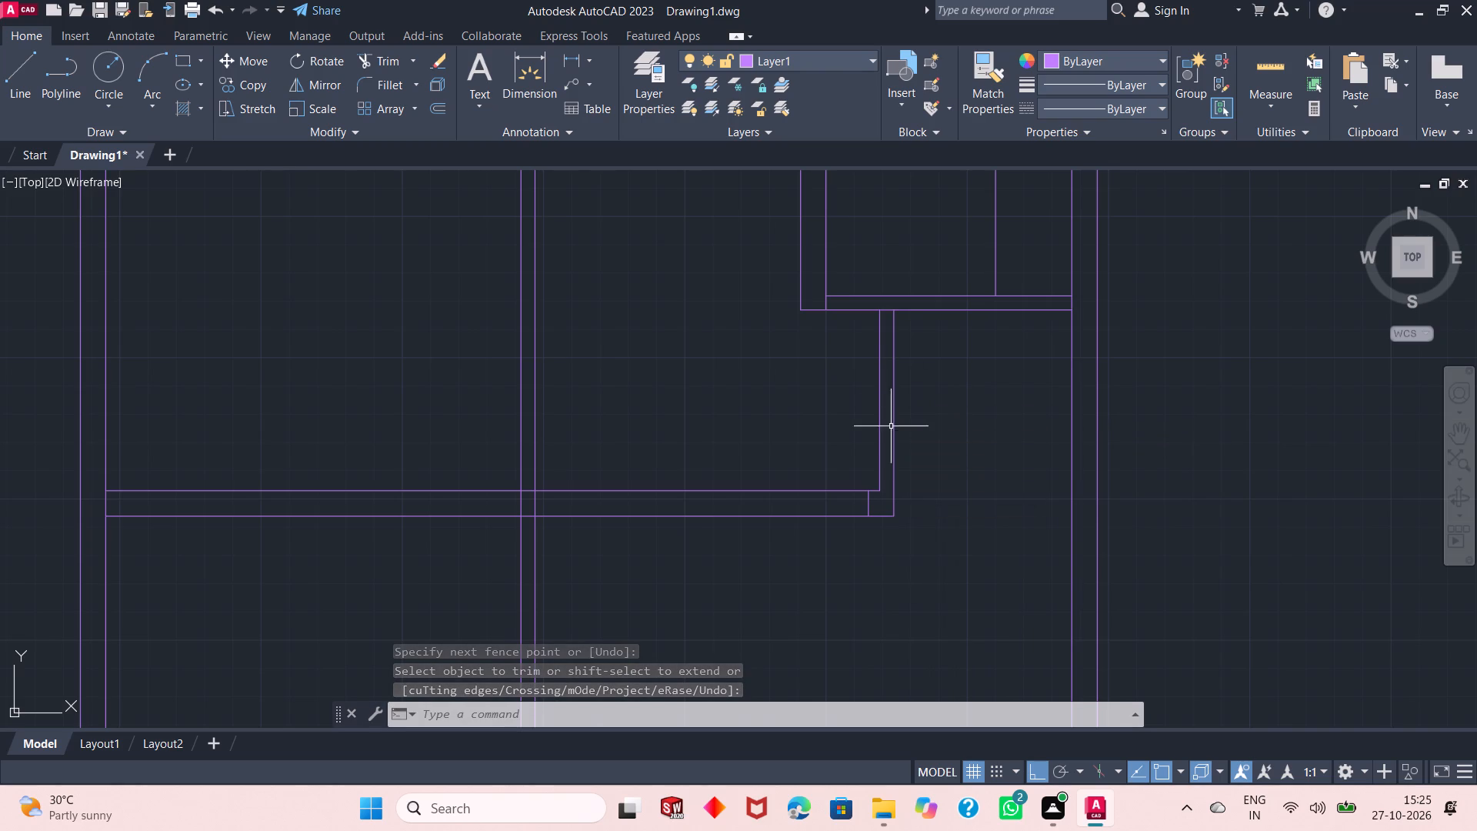
Offset the short vertical line inside the horizontal wall leftward by 4', and again by 2', using the Through option.
left_click(432, 108)
right_click(436, 253)
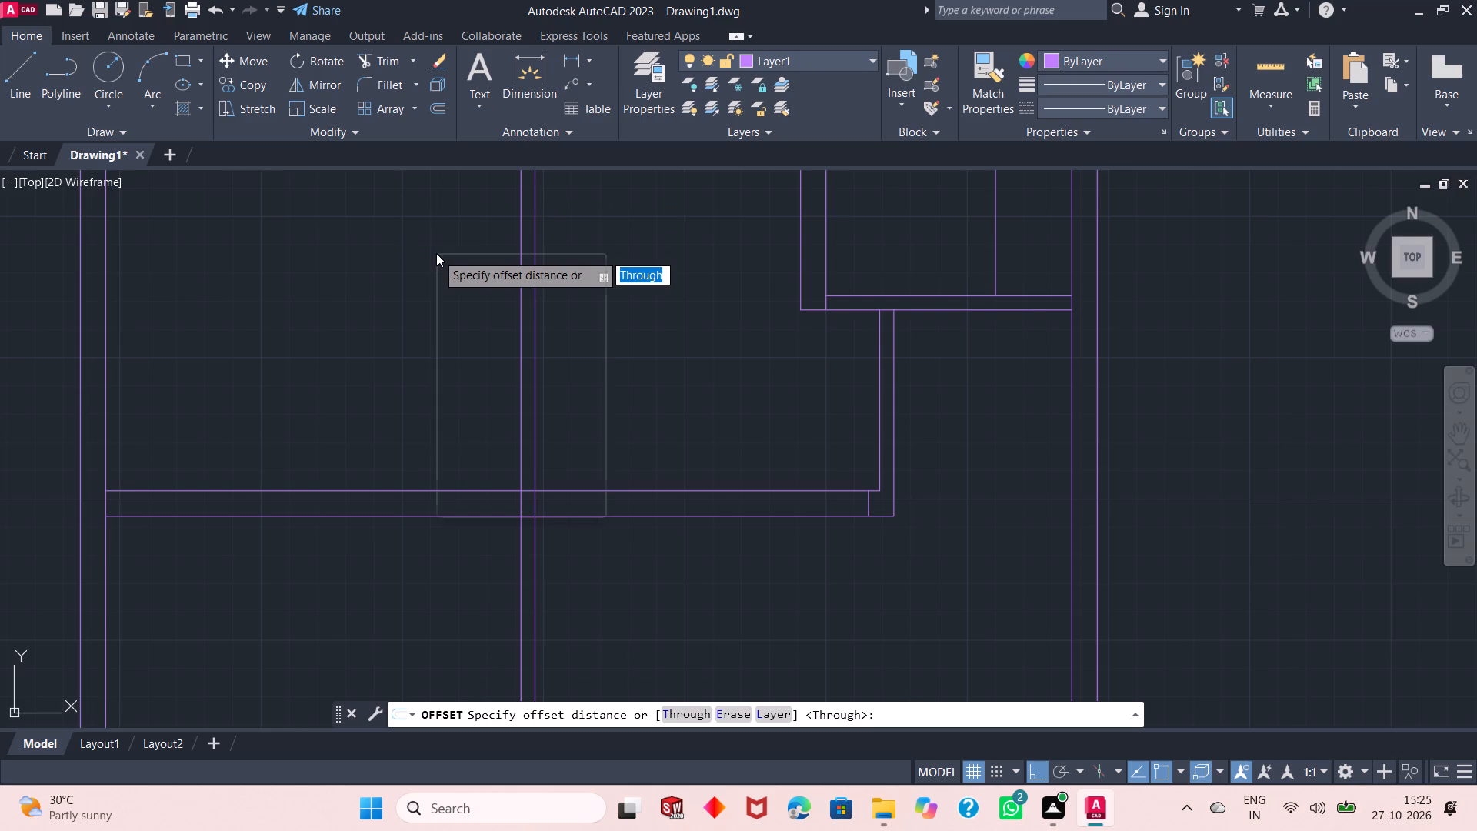
left_click(462, 263)
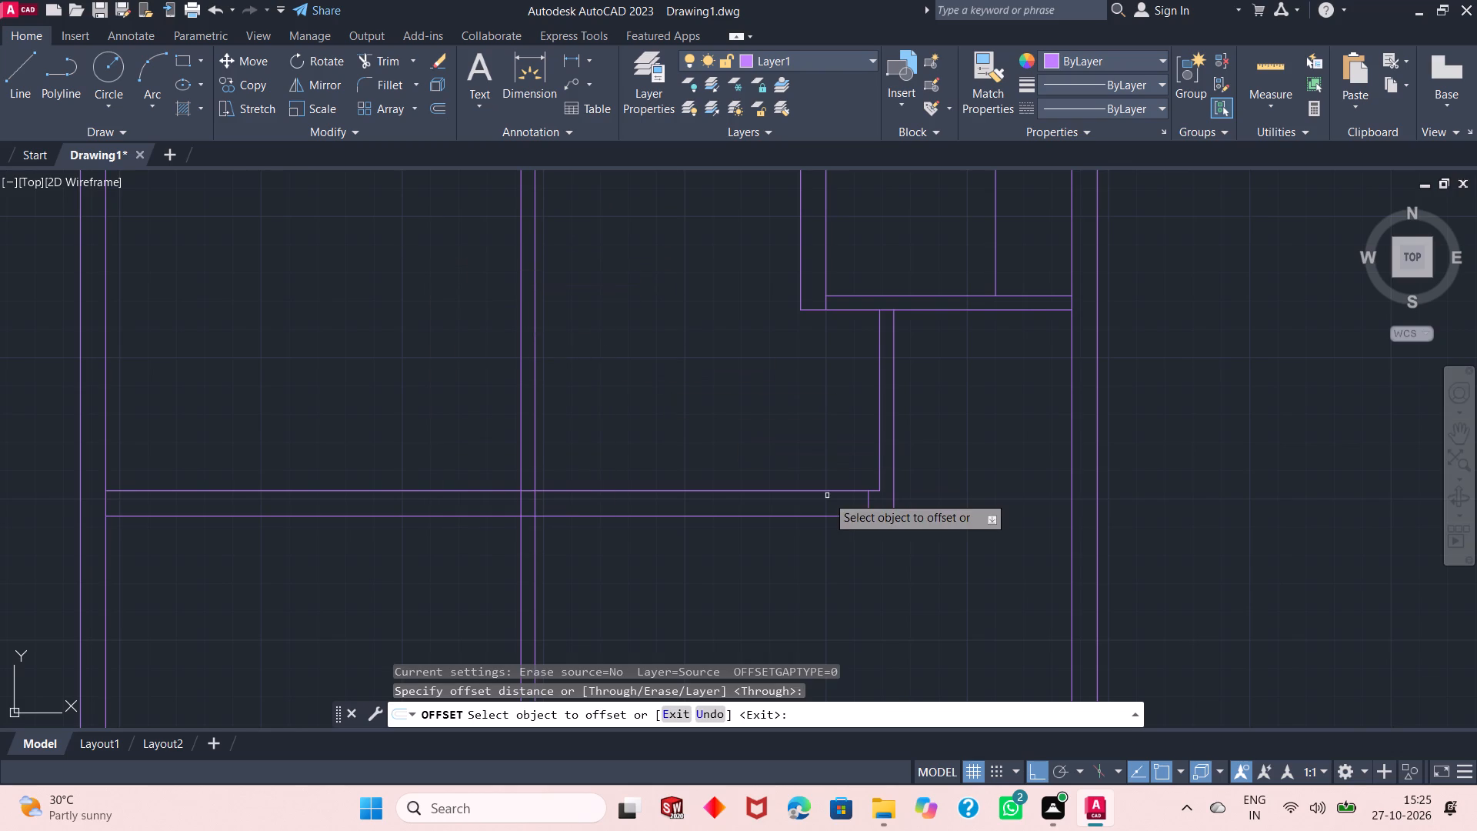
left_click(866, 505)
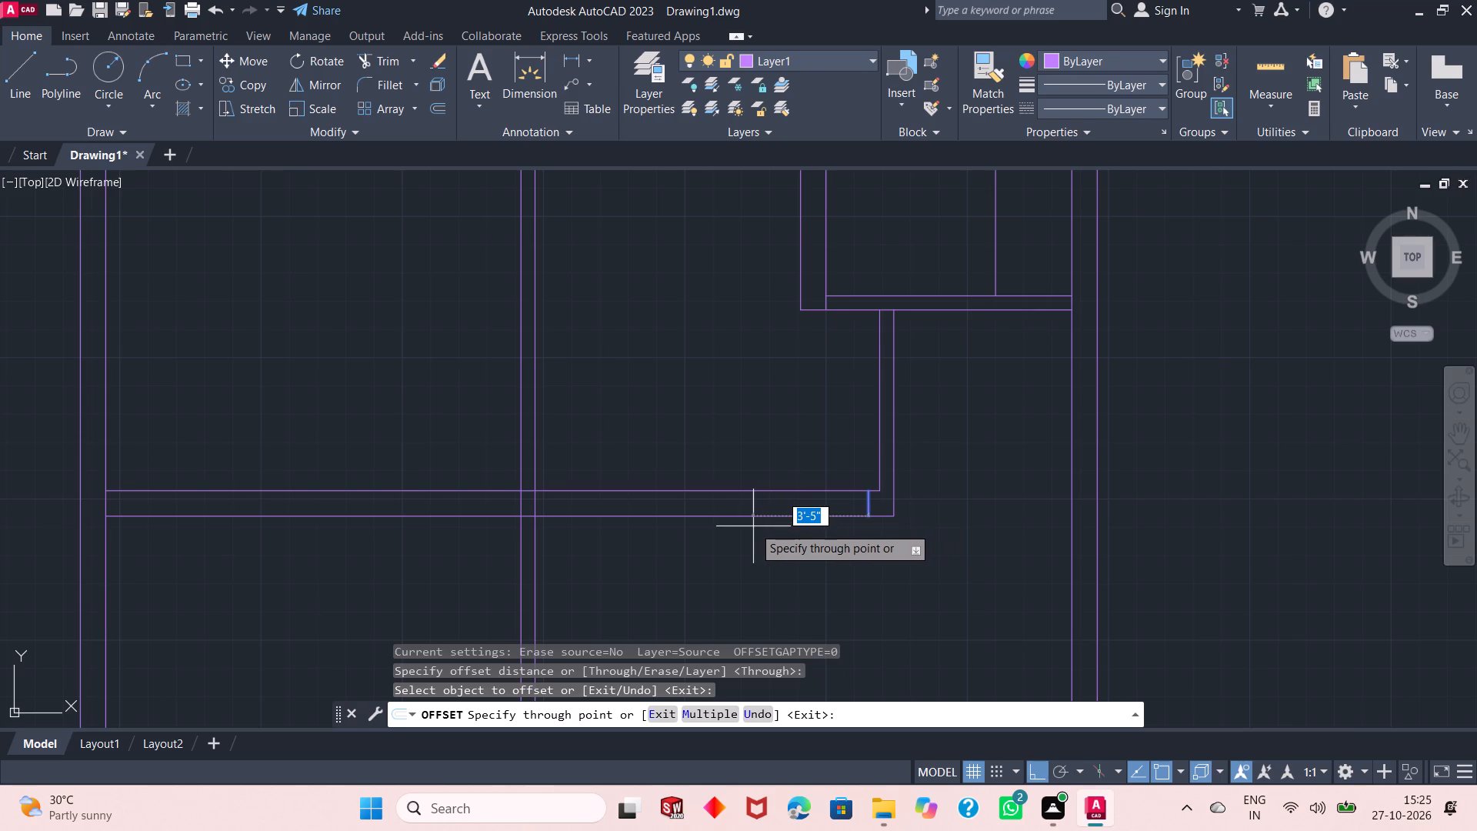
key("4")
key("apostrophe")
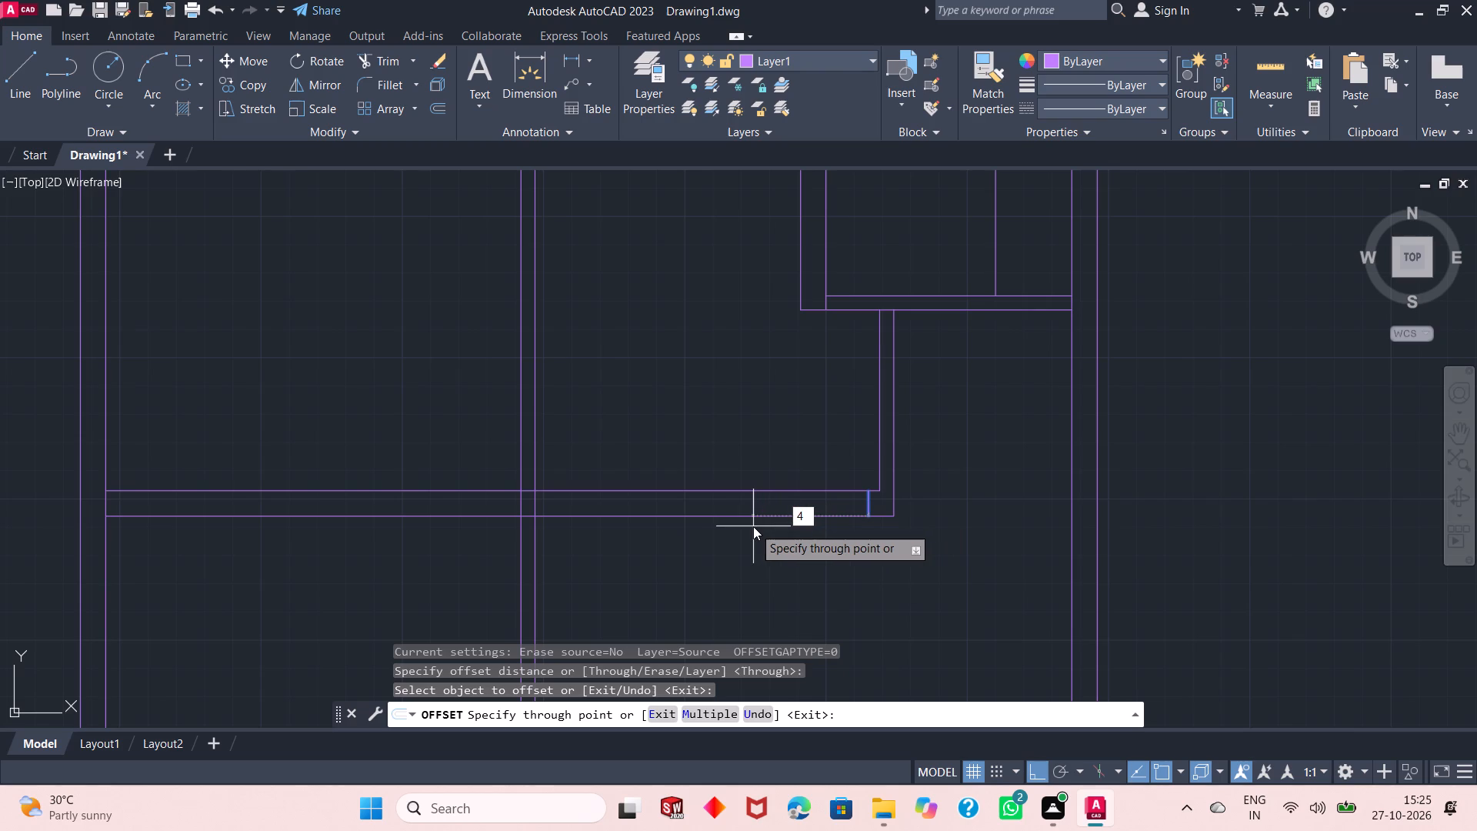
key("Return")
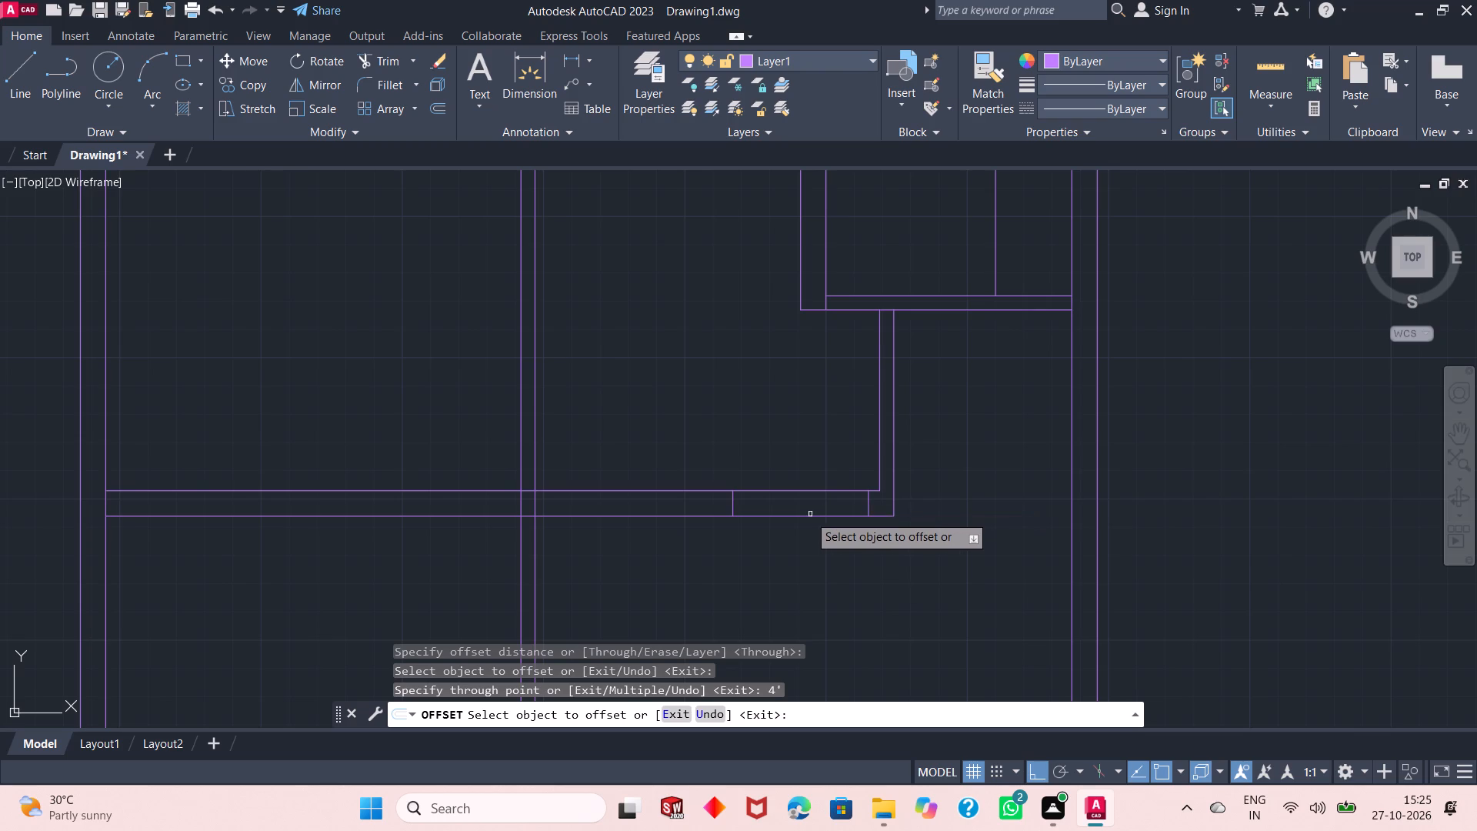
left_click(870, 508)
type("2'")
key("Return")
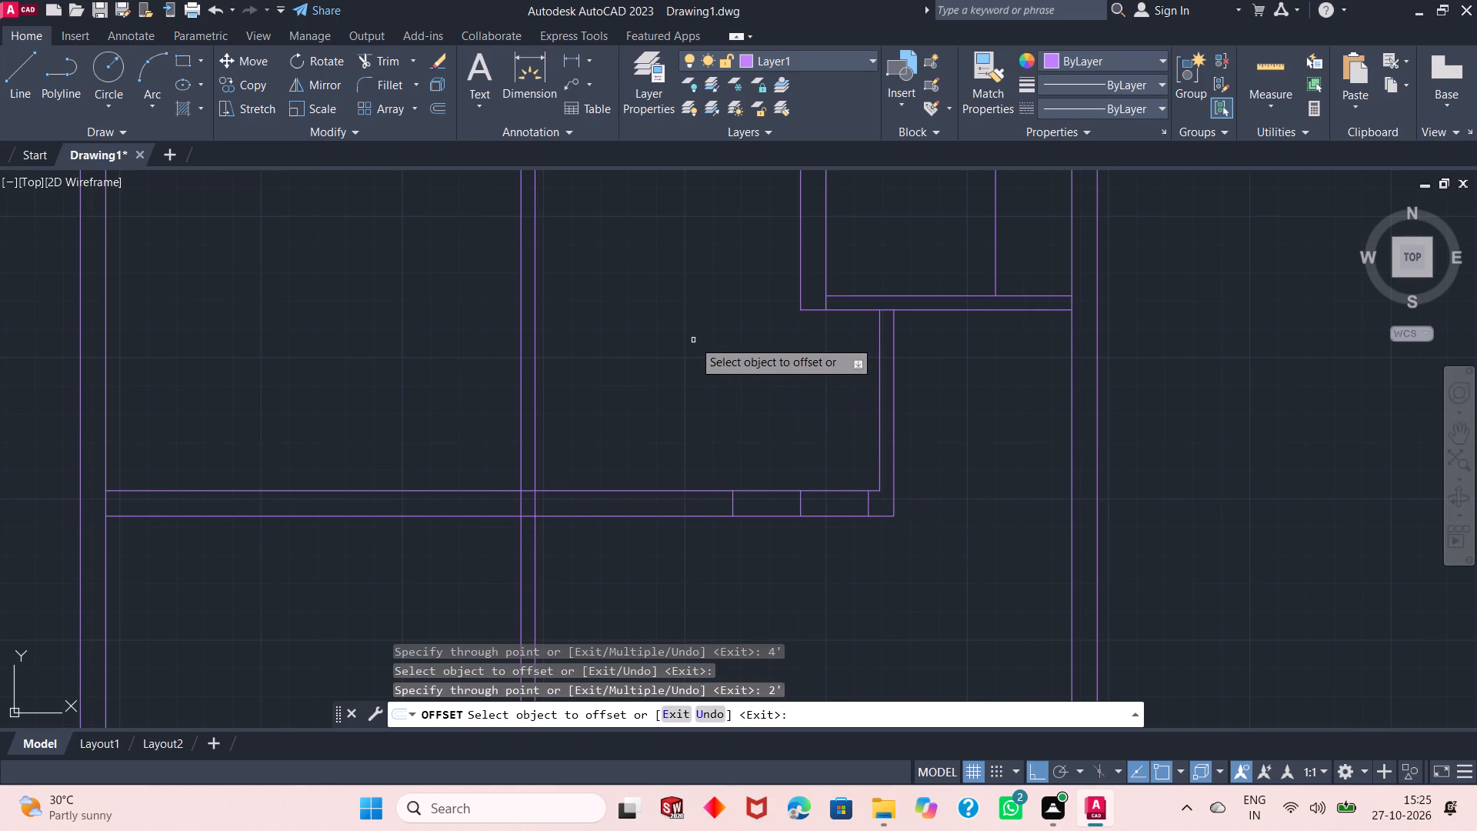
right_click(693, 340)
left_click(727, 352)
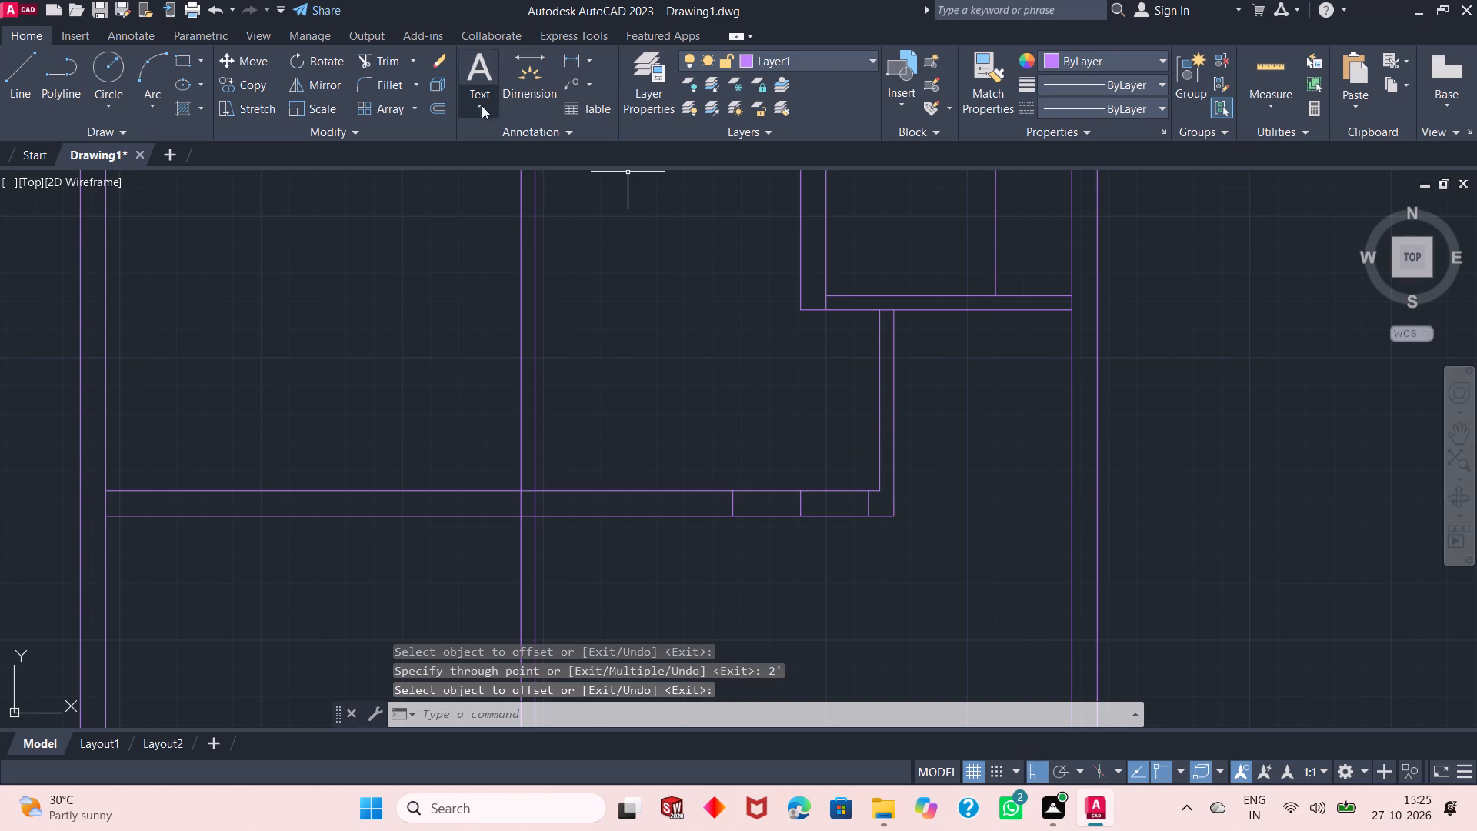
Trim both horizontal wall lines across the 4' opening, on each side of the middle short line.
left_click(377, 61)
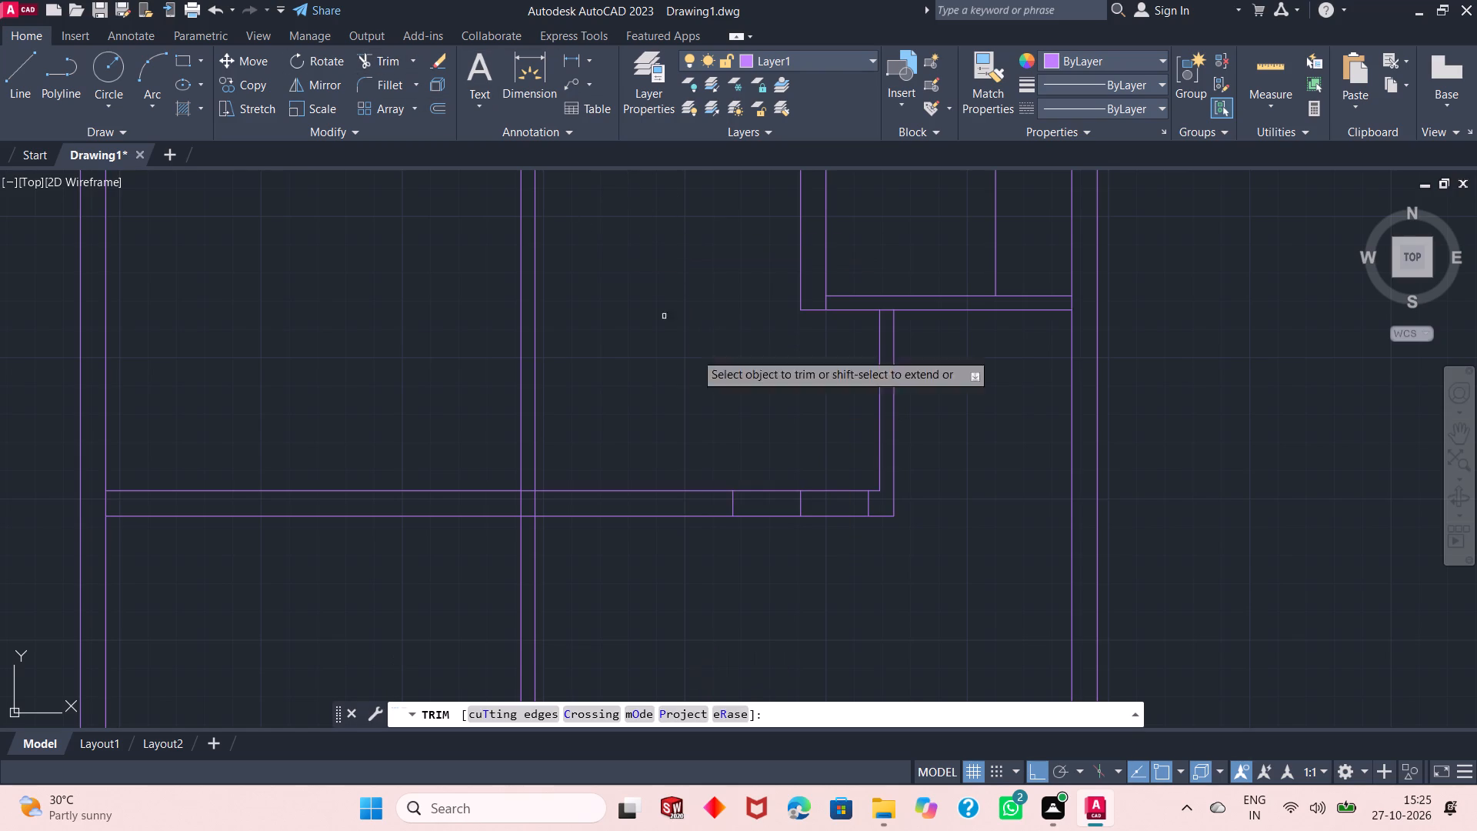
left_click(772, 470)
left_click(792, 541)
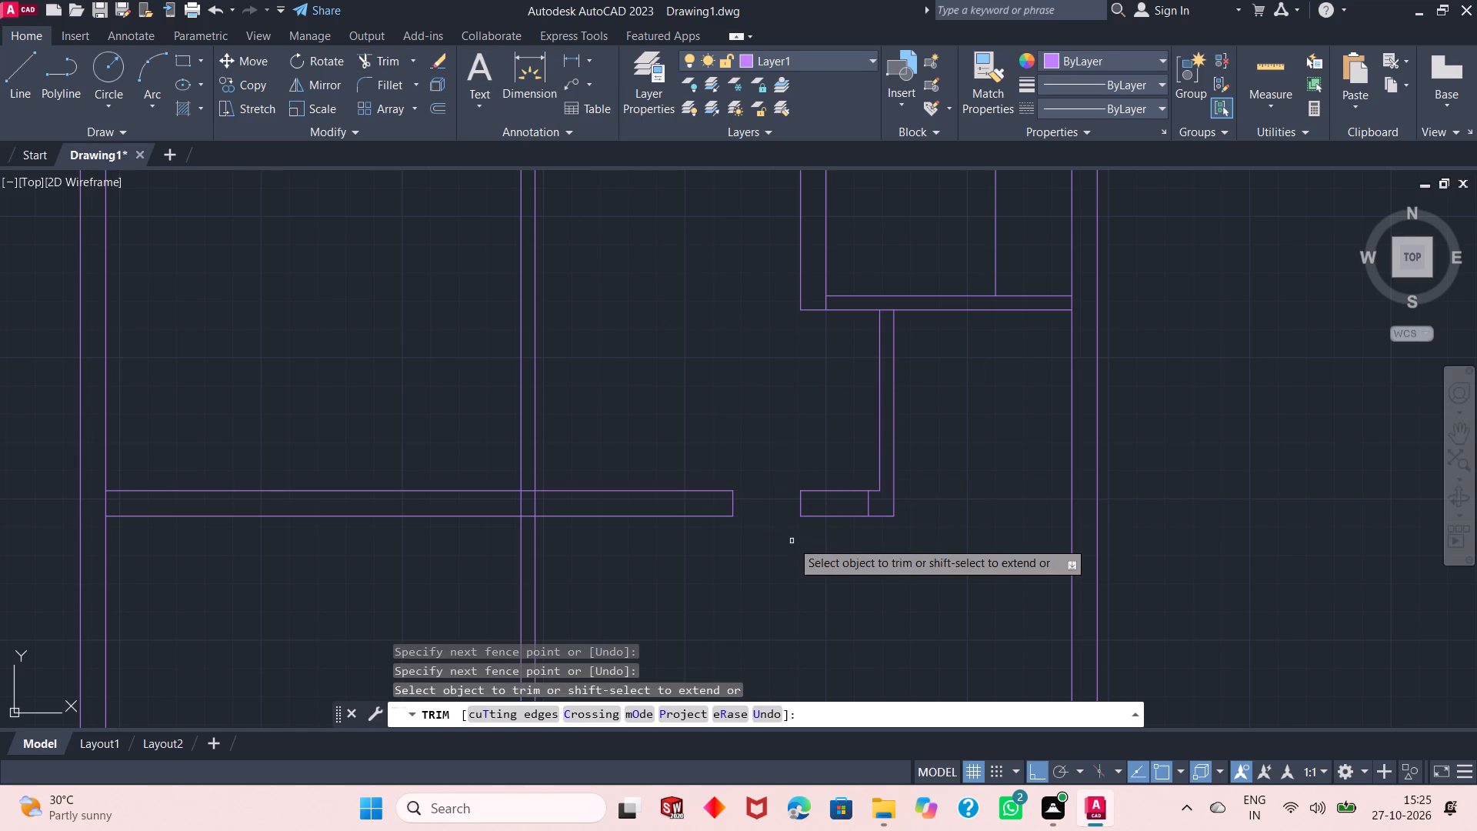
left_click(845, 467)
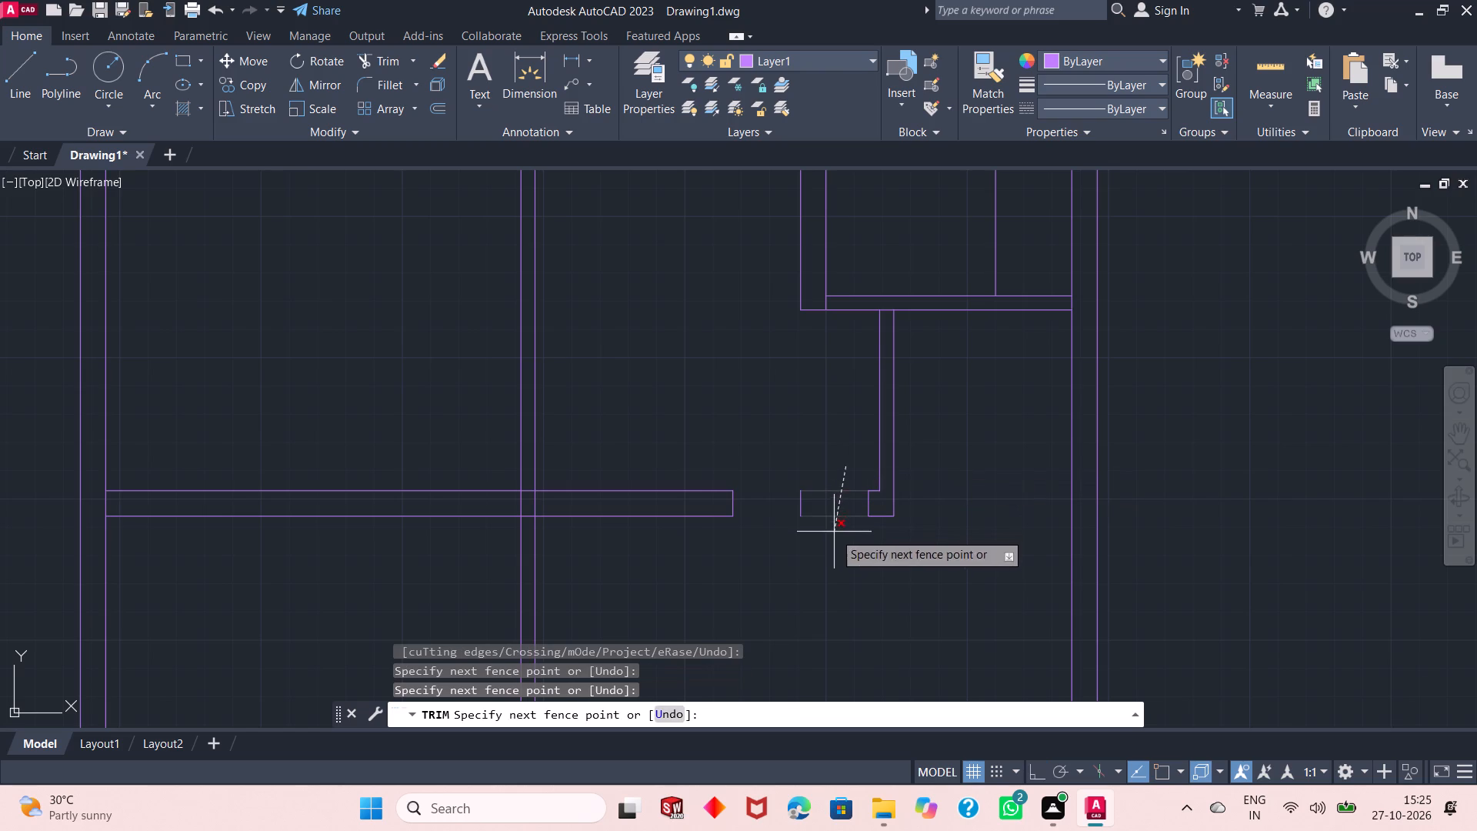
left_click(833, 533)
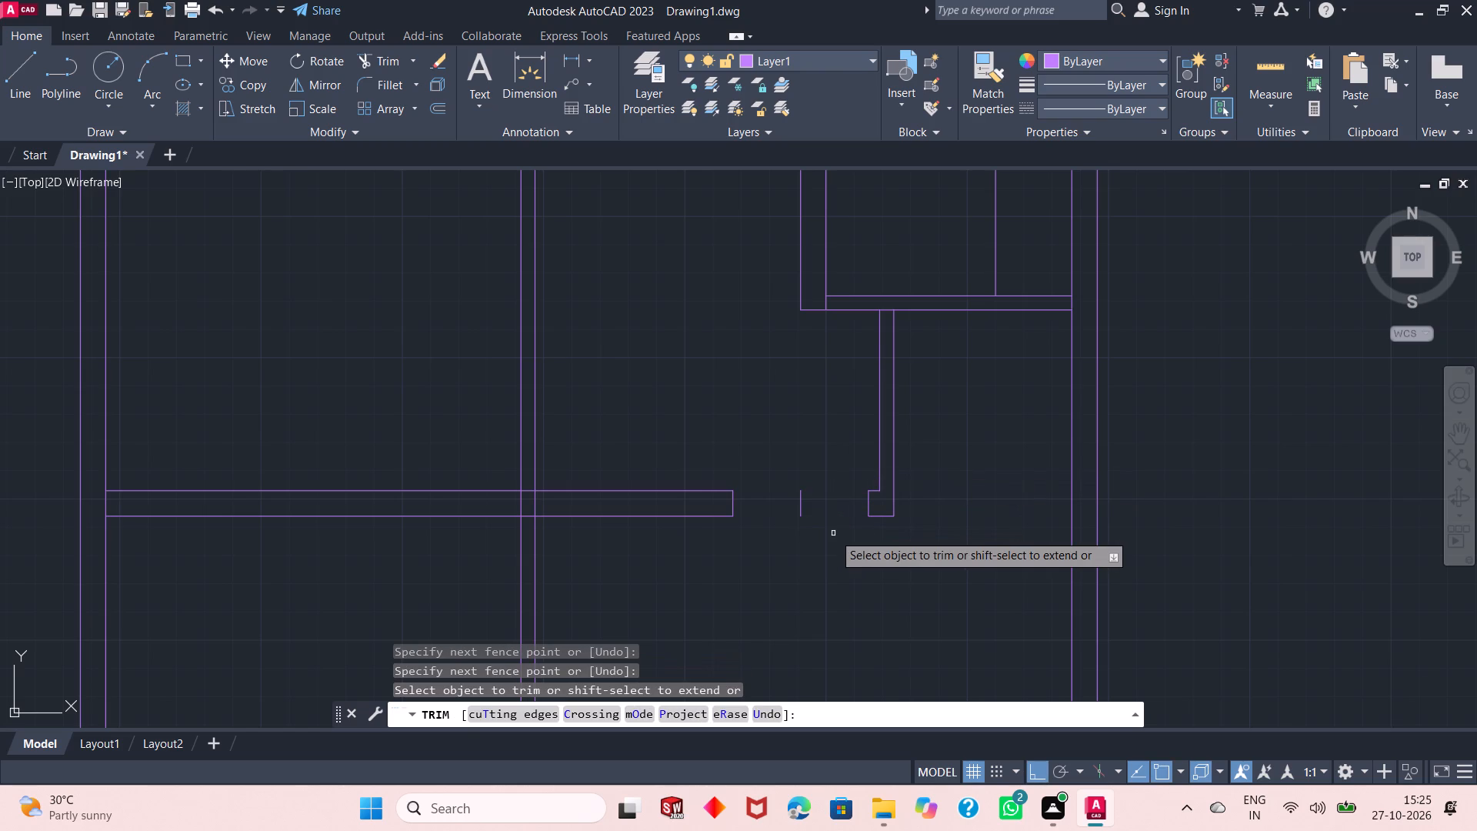
right_click(688, 326)
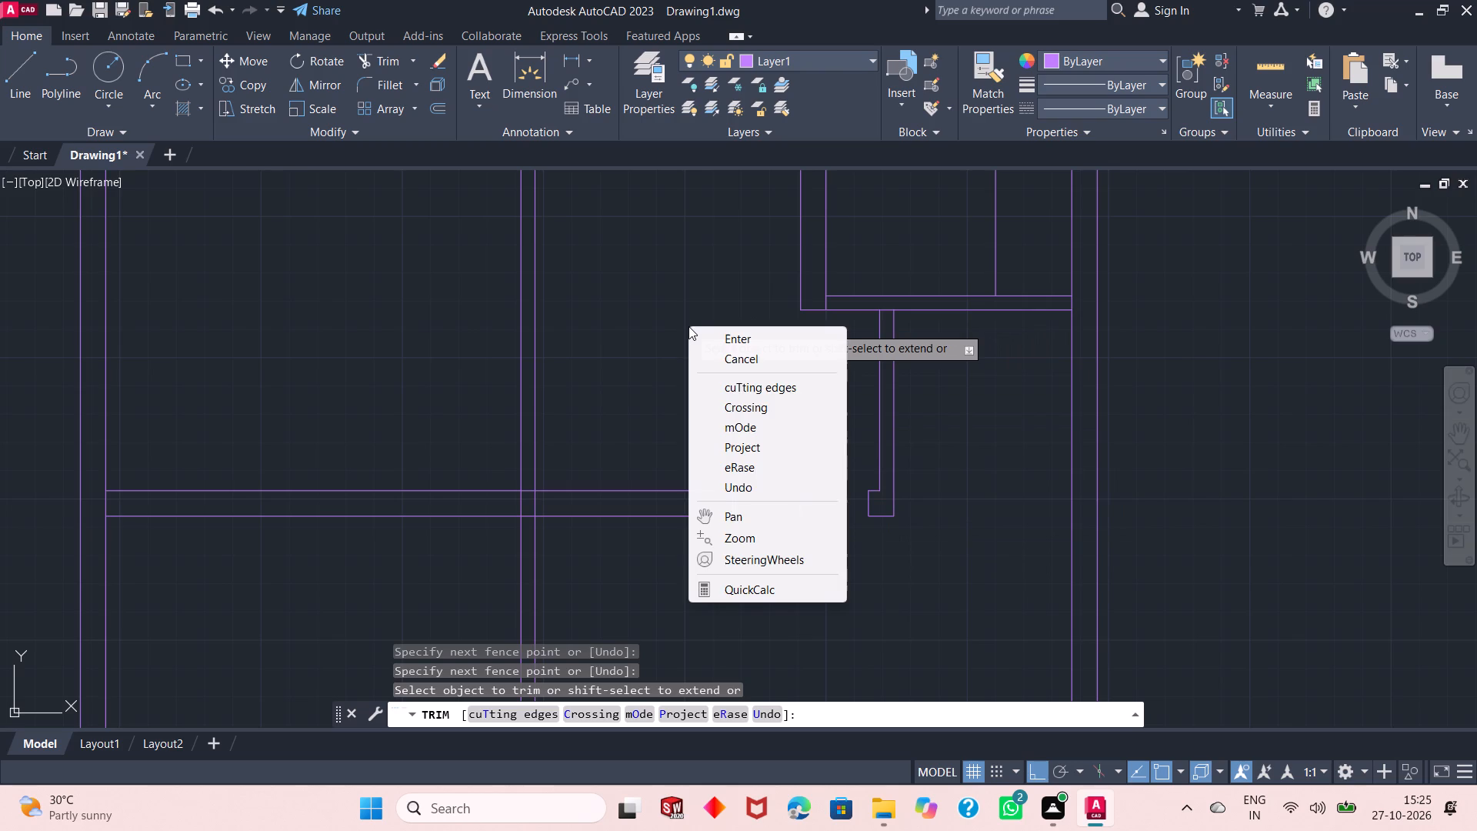
left_click(712, 339)
left_click(712, 339)
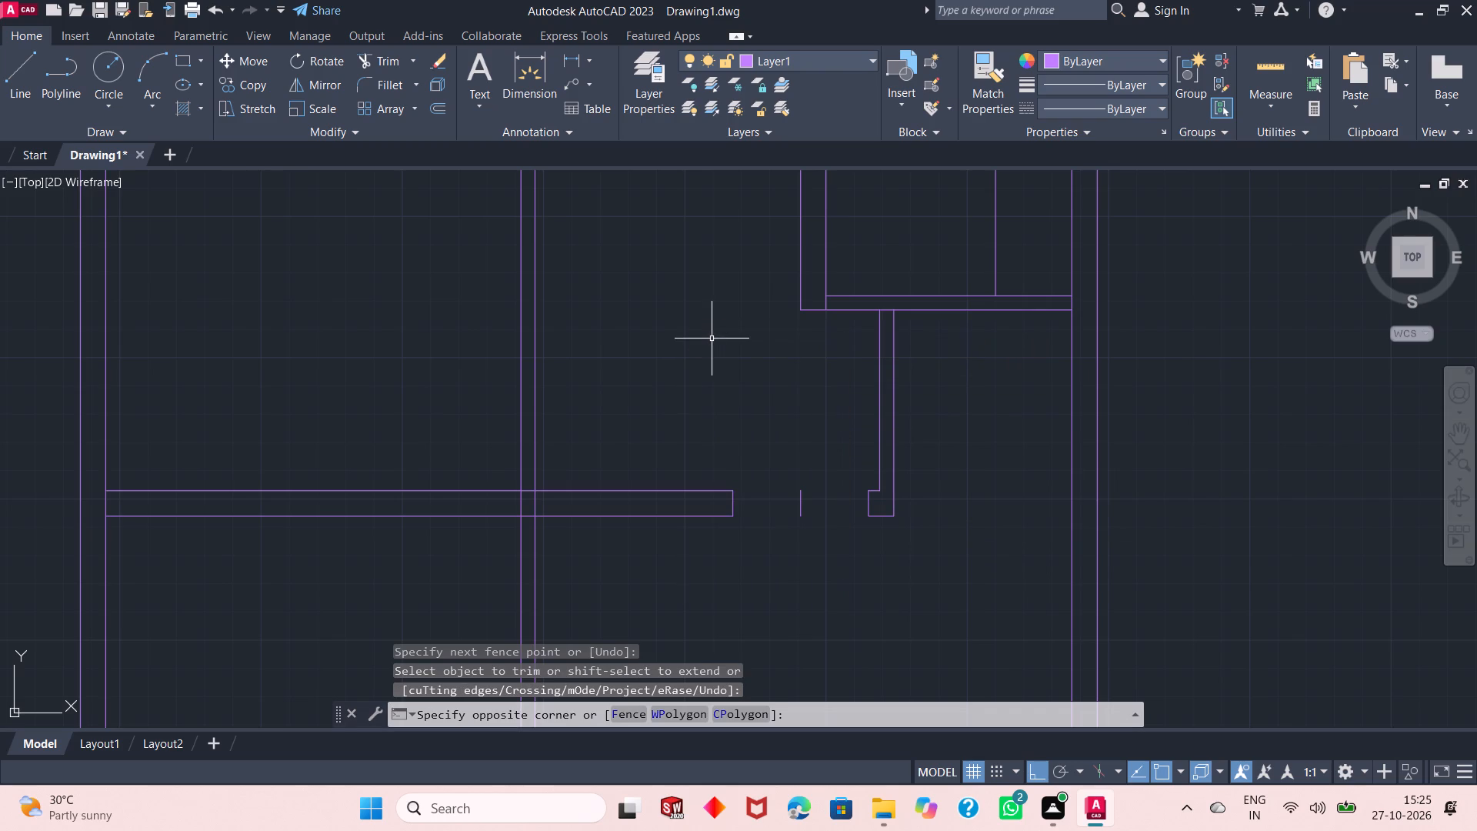
Draw two vertical lines about 7'-11" long from the 4' opening's lower corners down to the bottom wall's inner line.
left_click(734, 390)
scroll(740, 339, "down", 1, "ctrl")
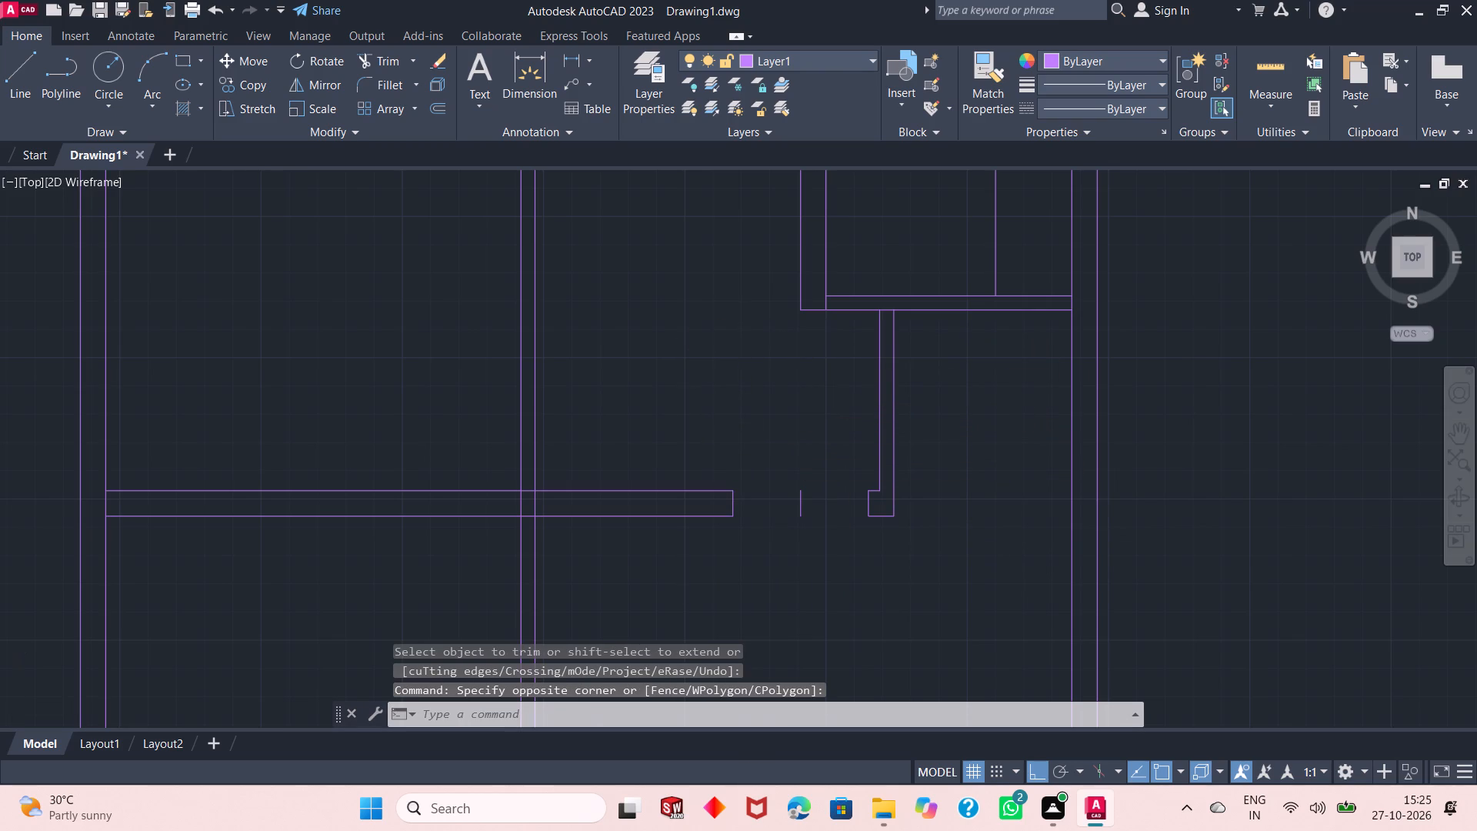
scroll(740, 339, "down", 1, "ctrl")
scroll(741, 469, "up", 2, "ctrl")
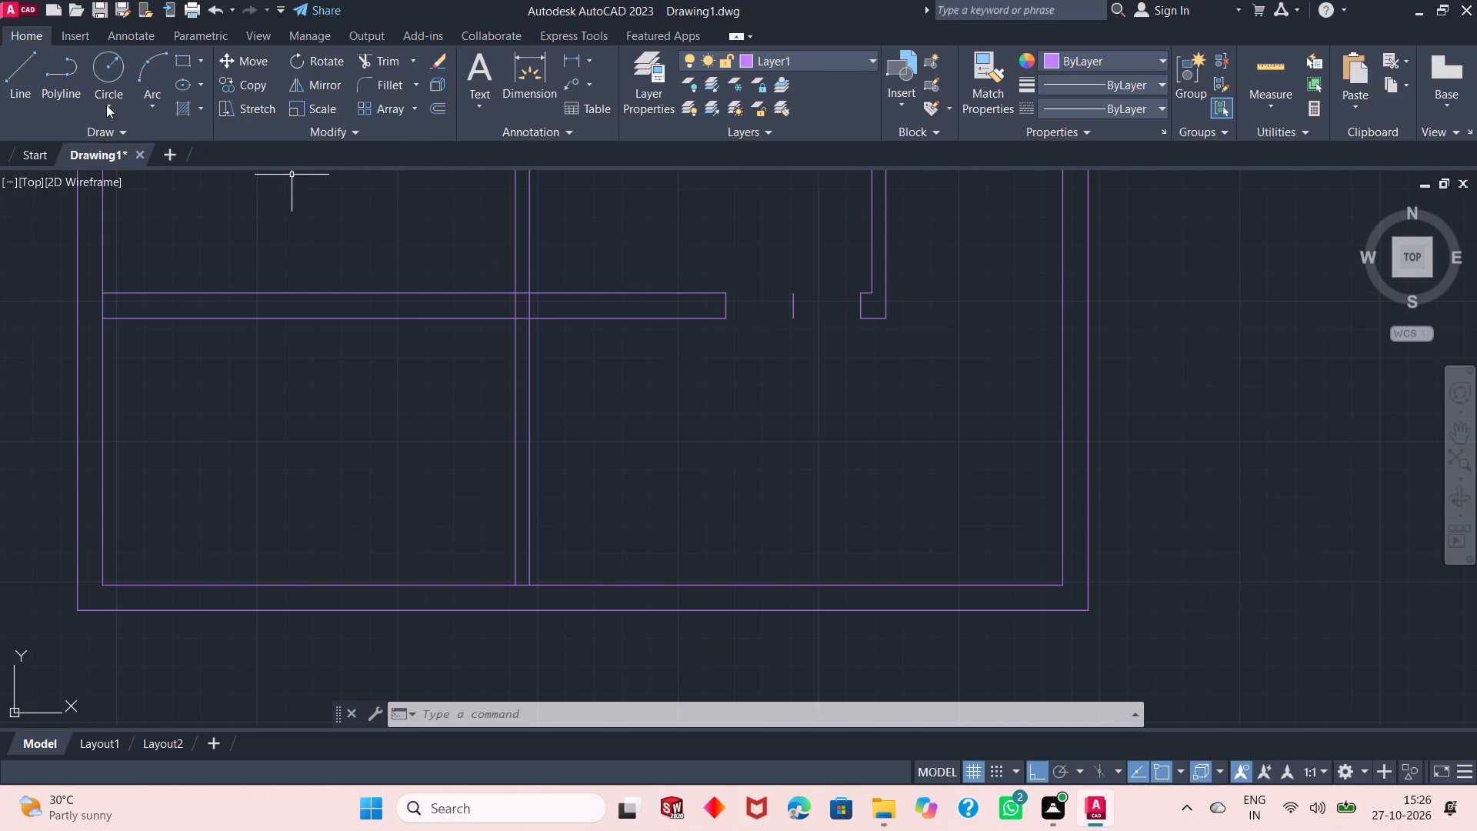
left_click(19, 78)
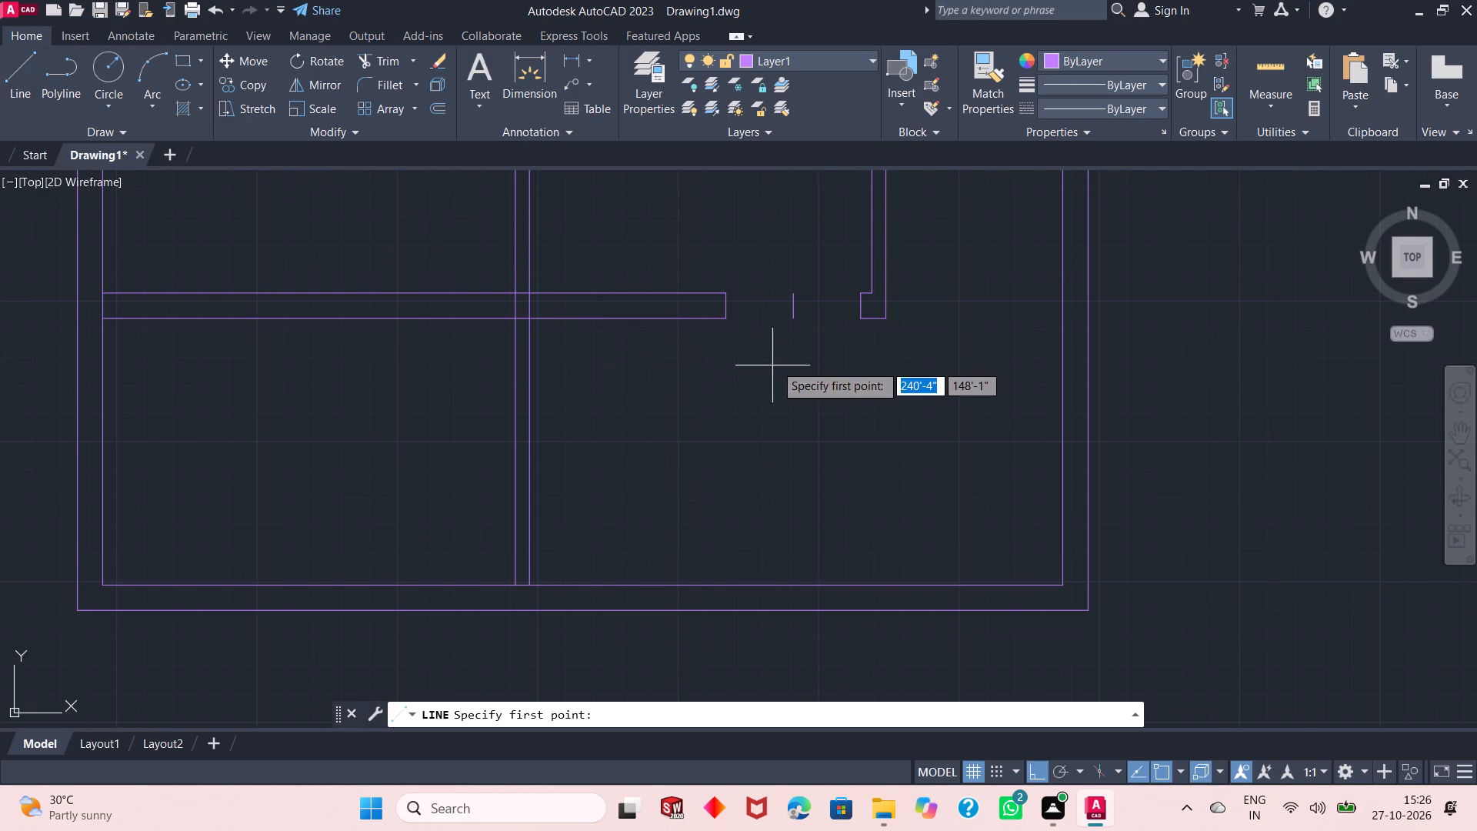
left_click(857, 323)
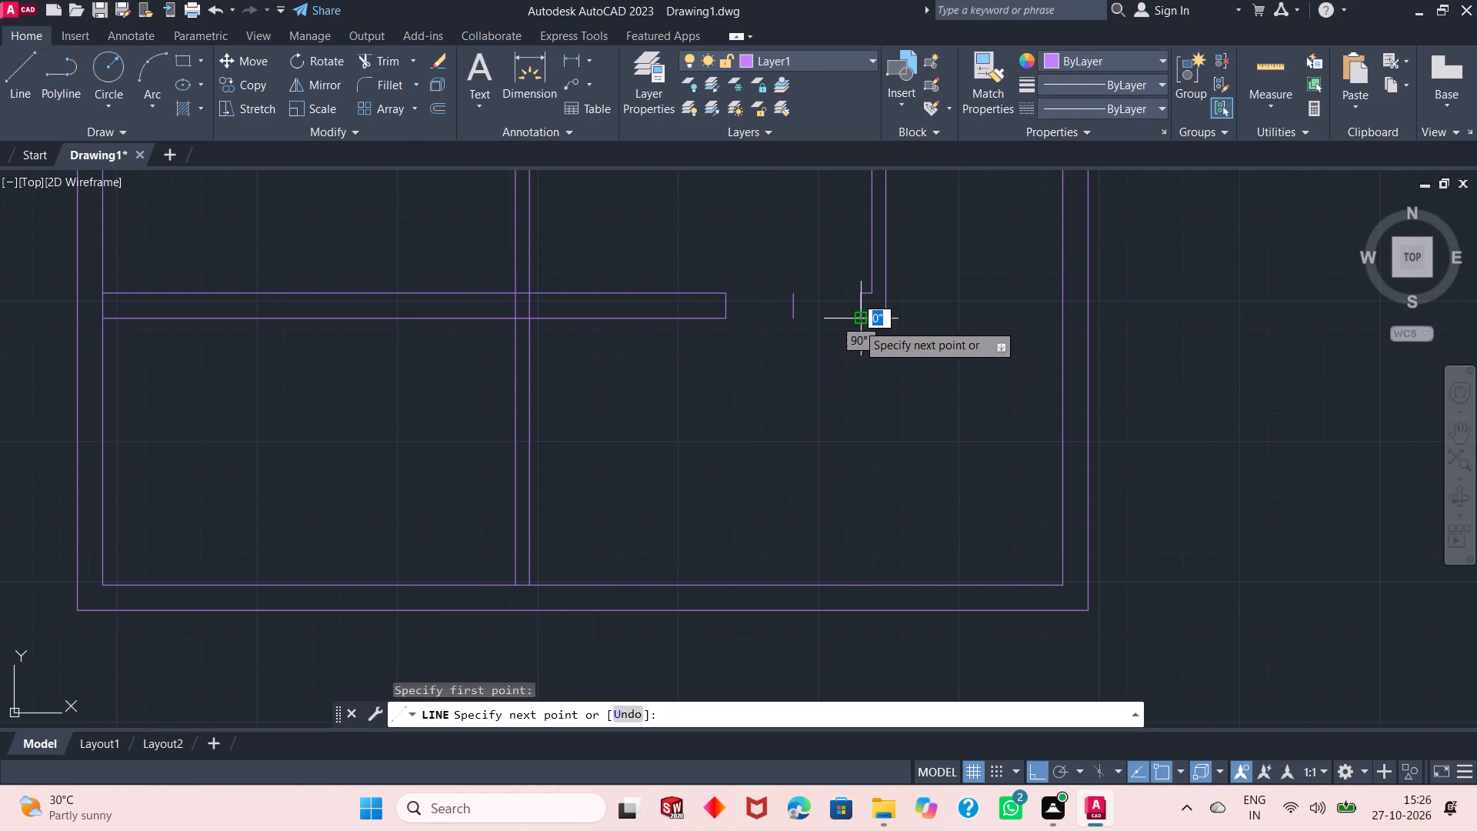
left_click(865, 587)
key("Return")
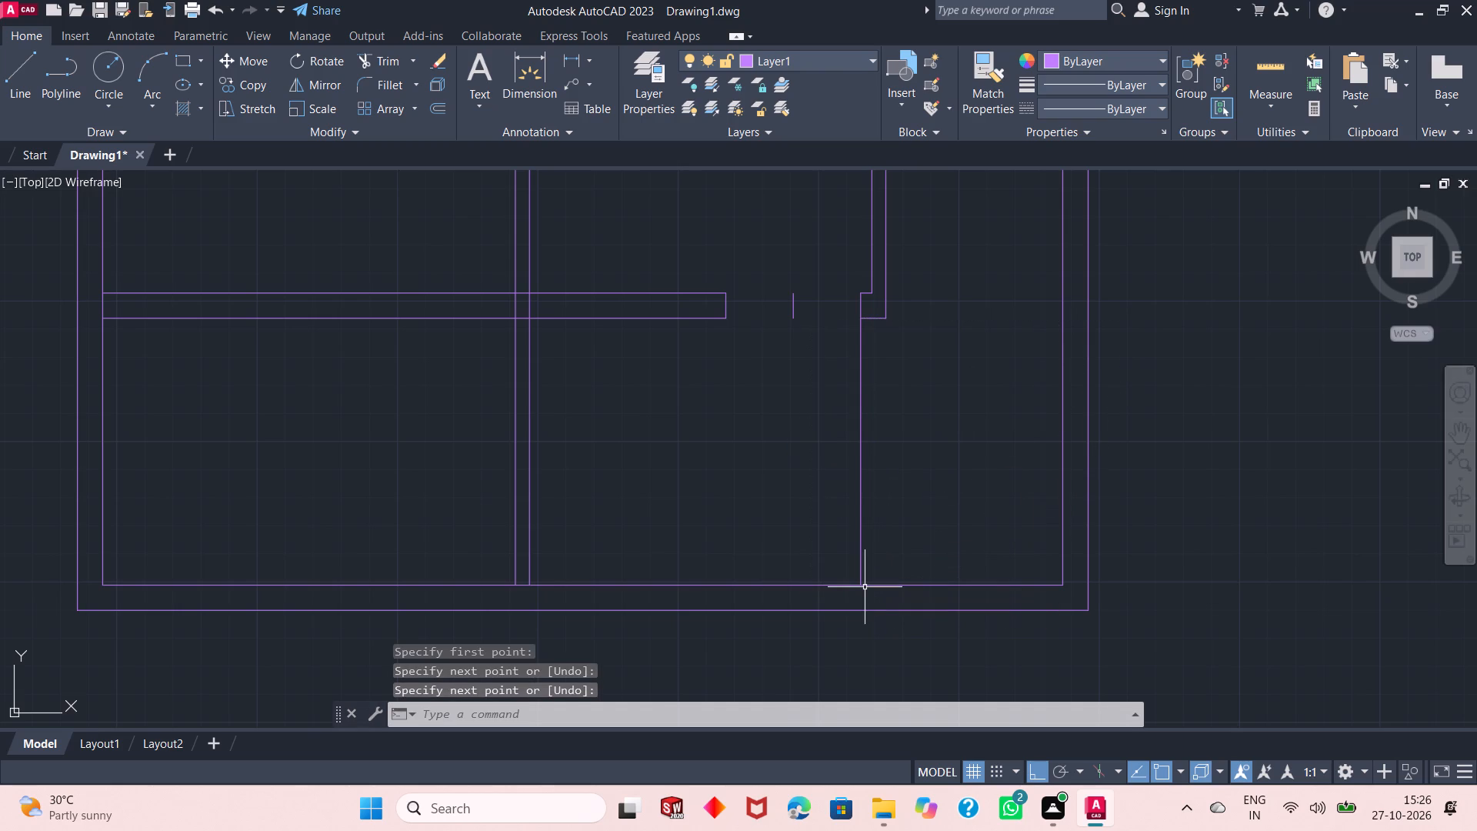
key("space")
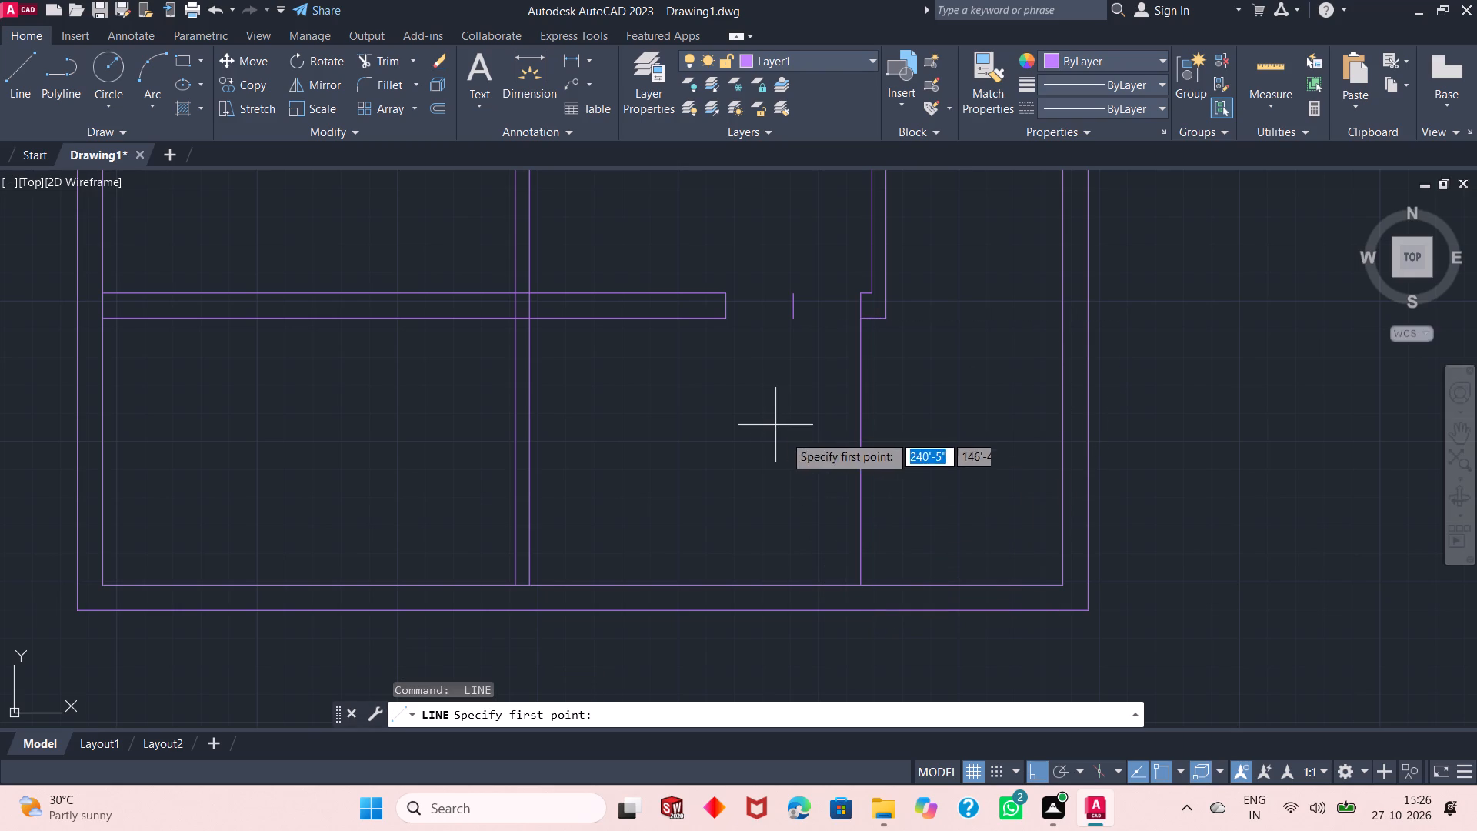
left_click(725, 322)
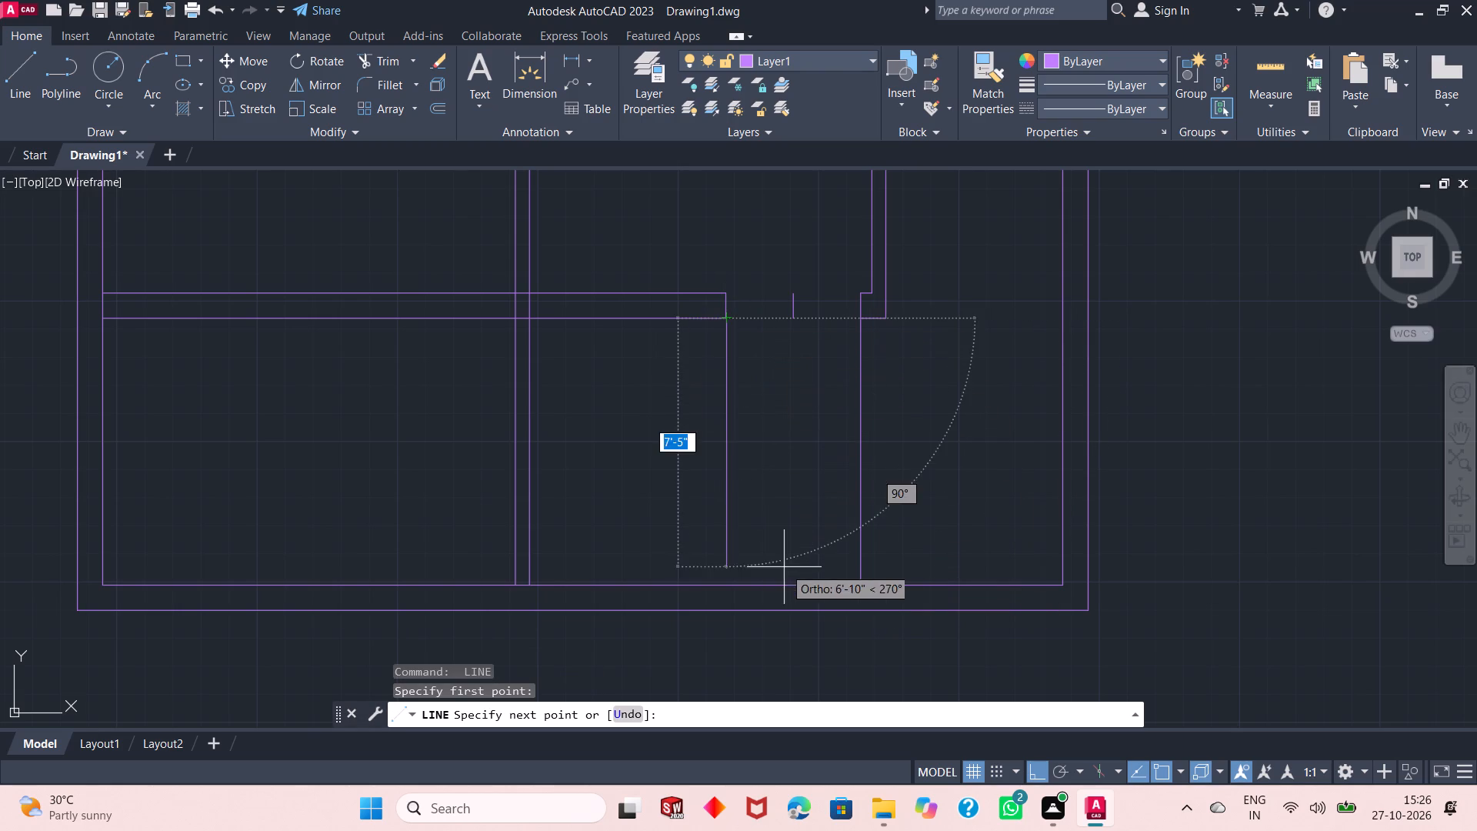
left_click(725, 586)
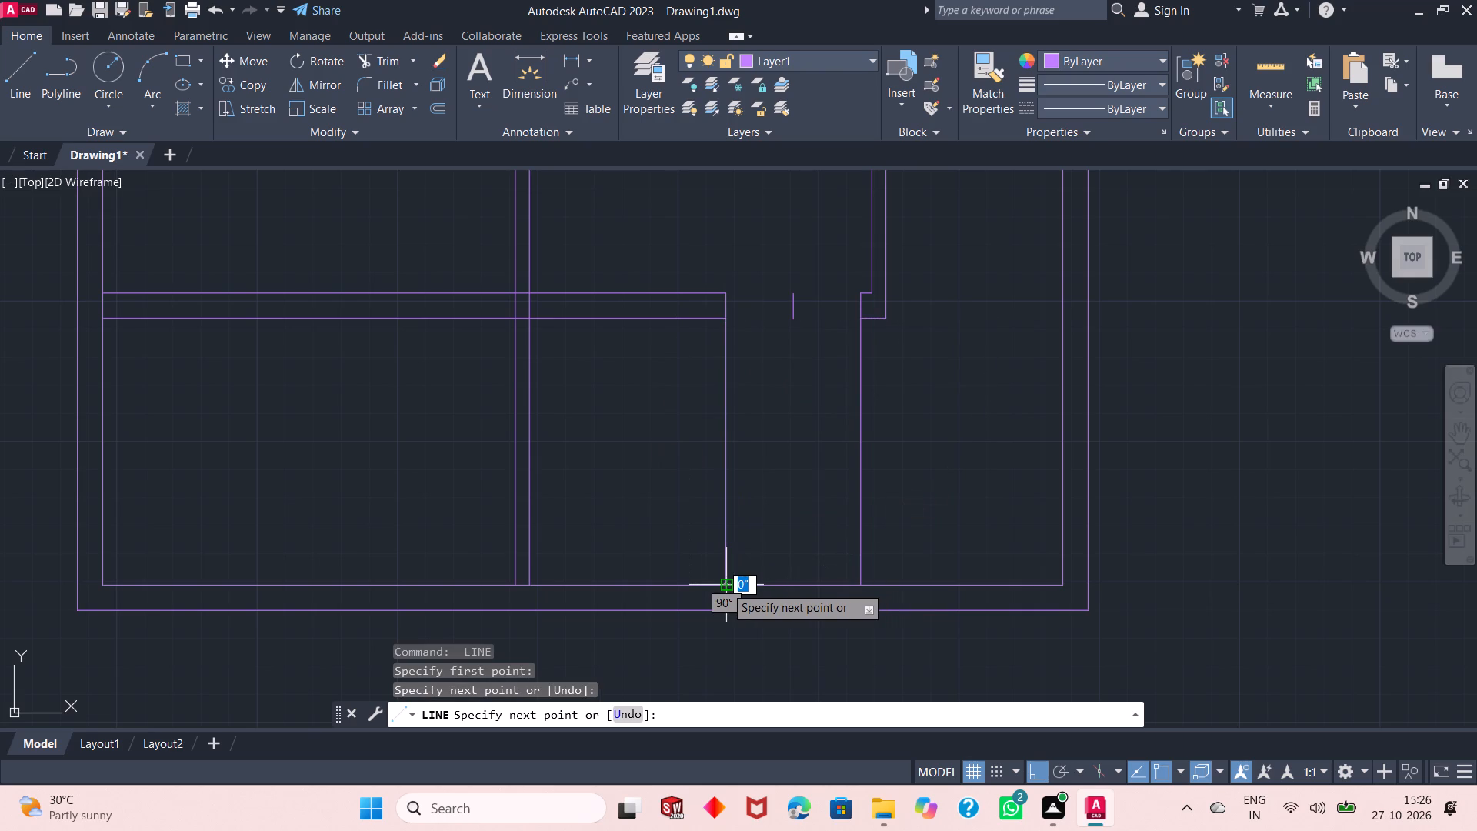
key("space")
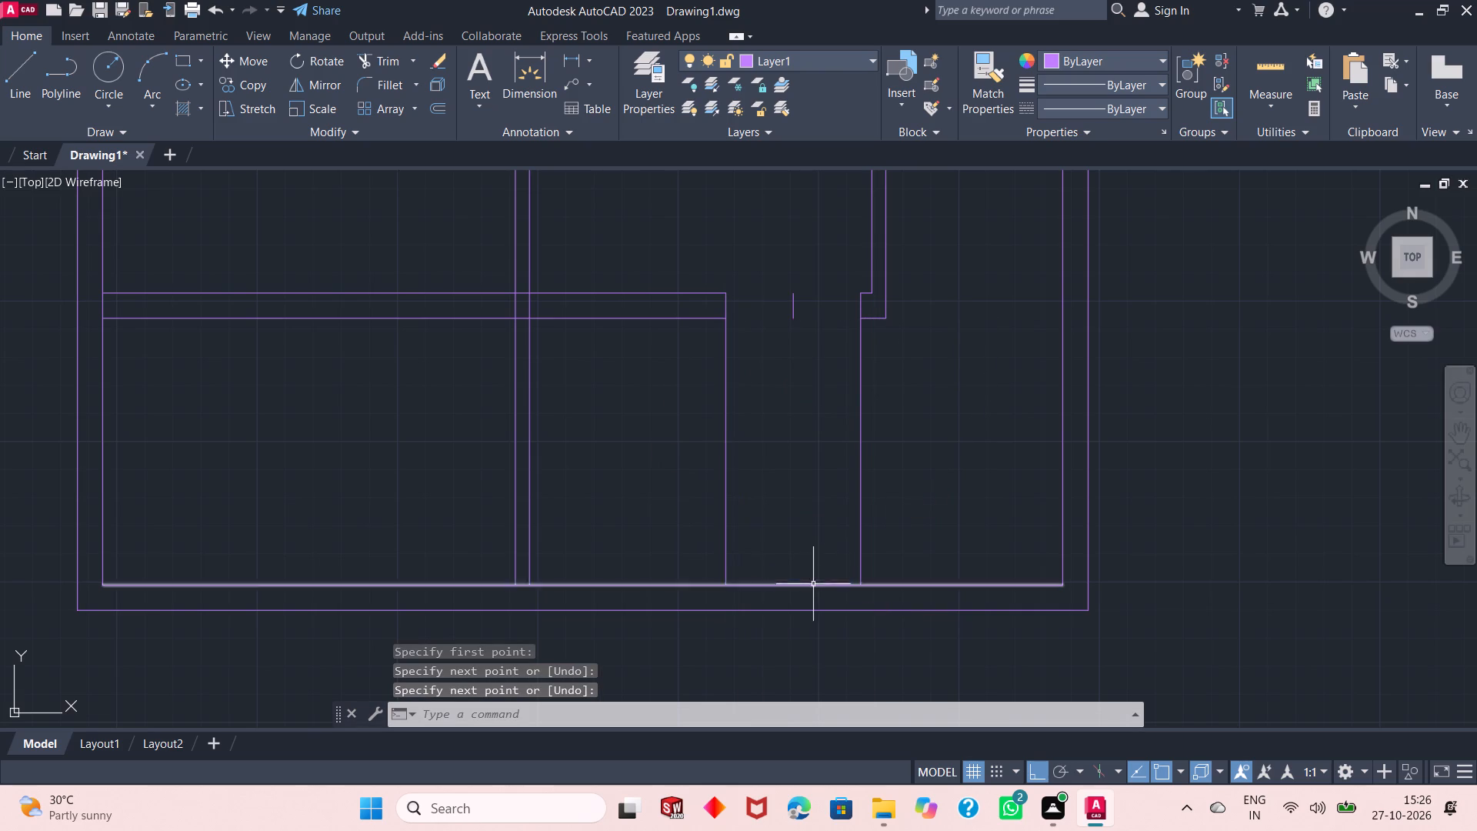
Draw a horizontal line across the 4' opening, joining the lower corners of its two wall ends.
key("space")
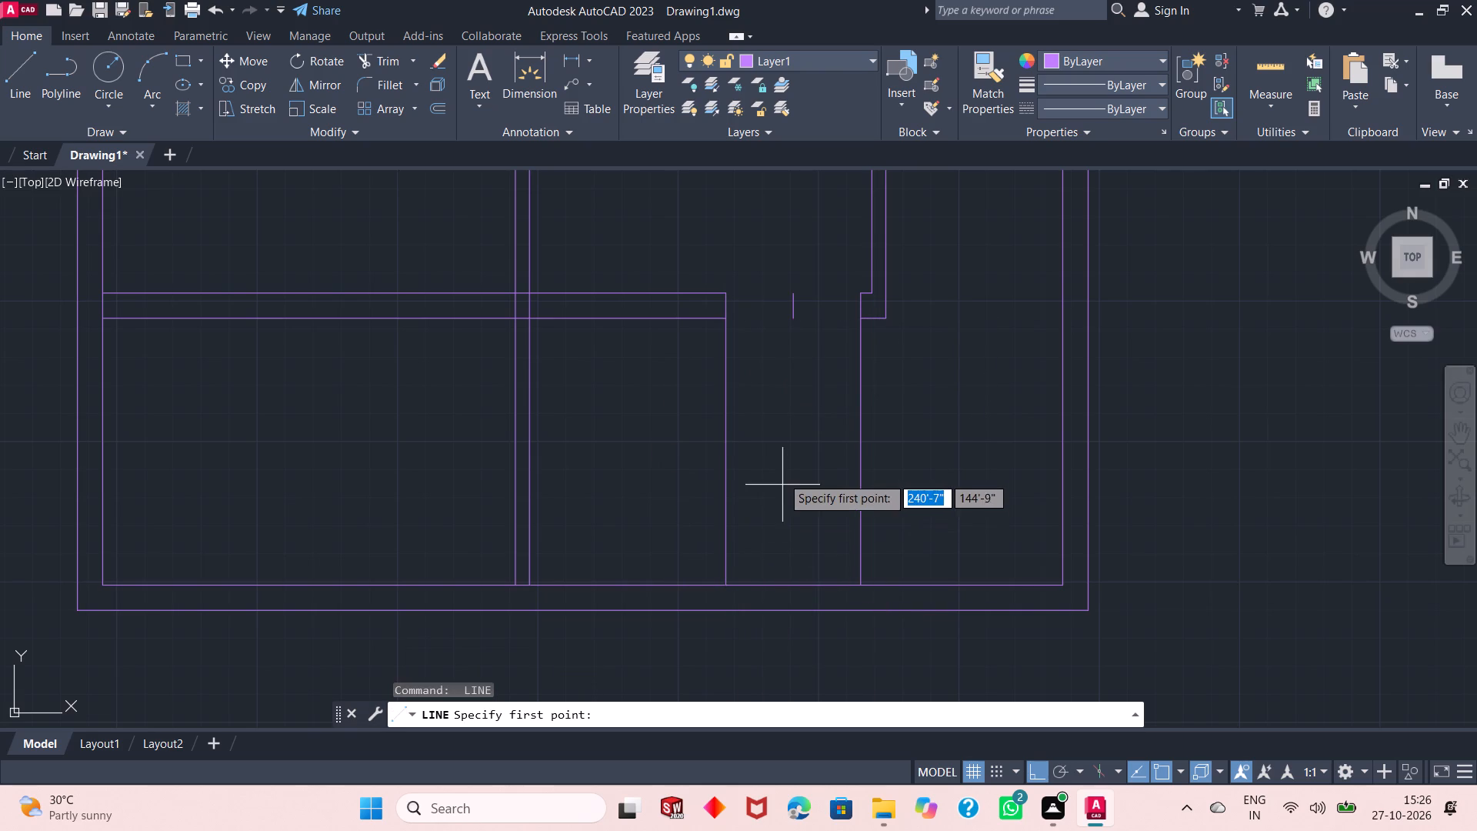
left_click(722, 313)
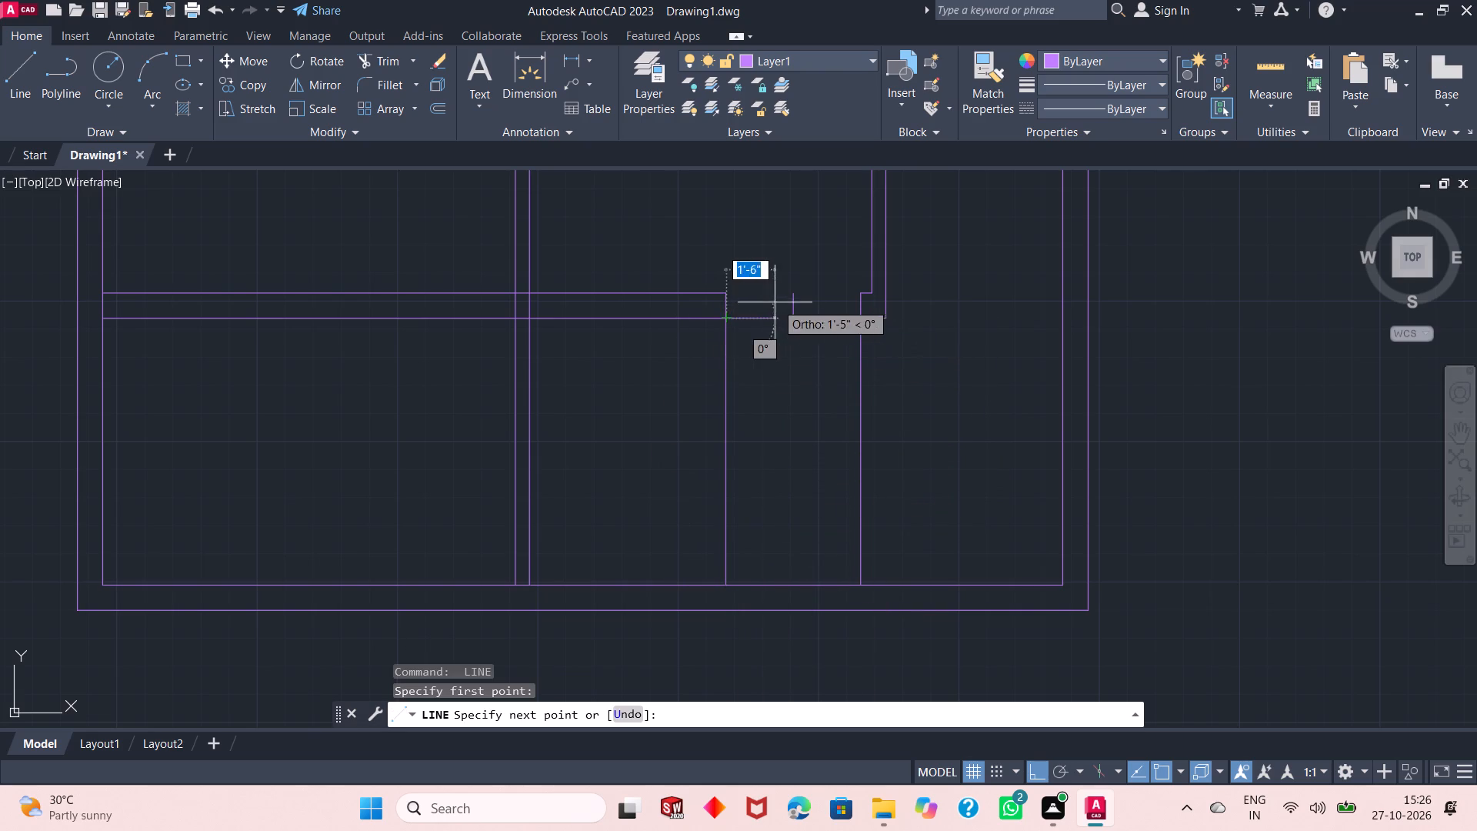
left_click(859, 322)
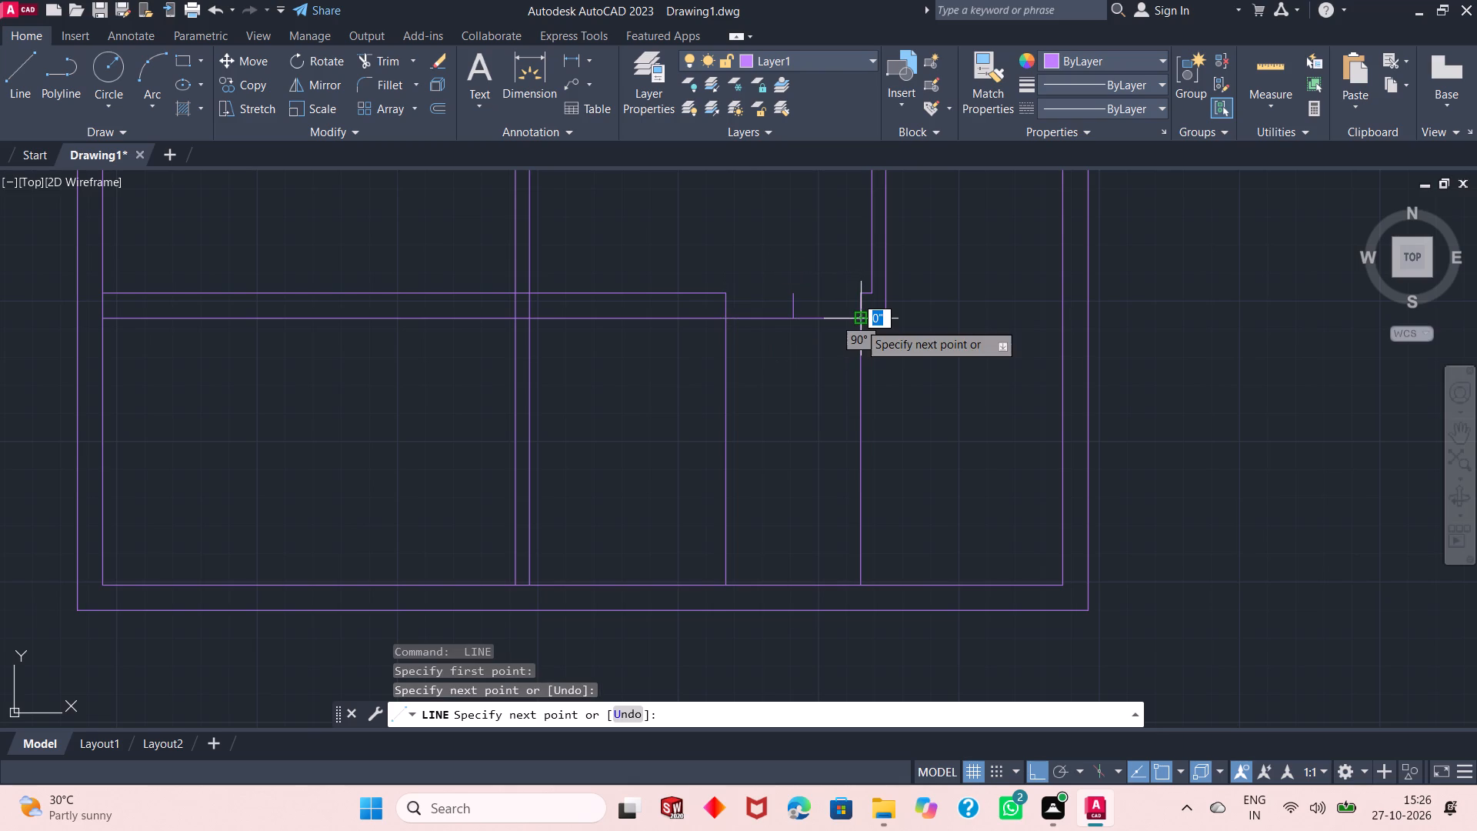
key("space")
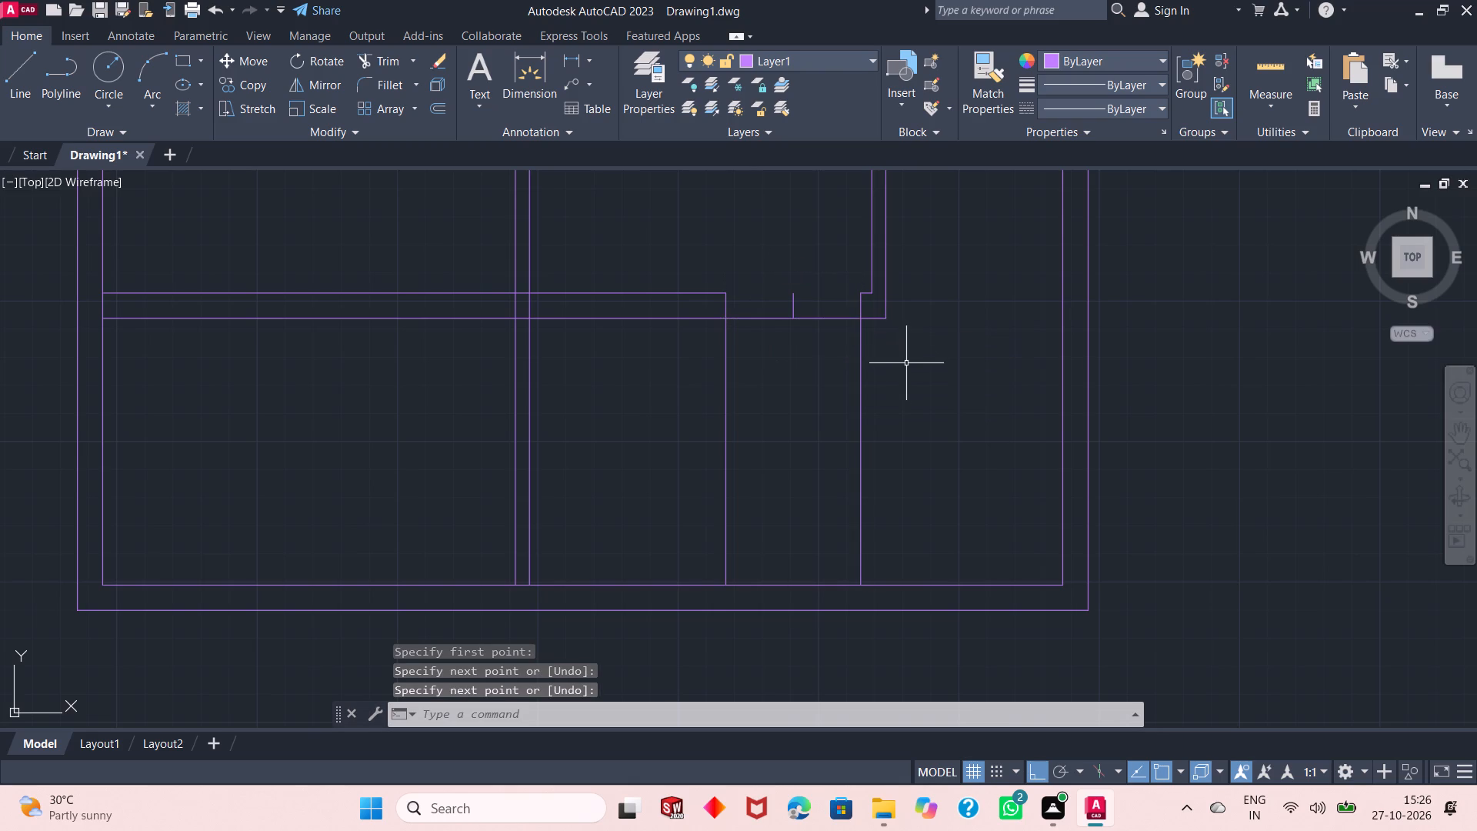
Trim both lines of the horizontal wall between the left outer wall and the long vertical partition.
scroll(908, 364, "down", 2, "ctrl")
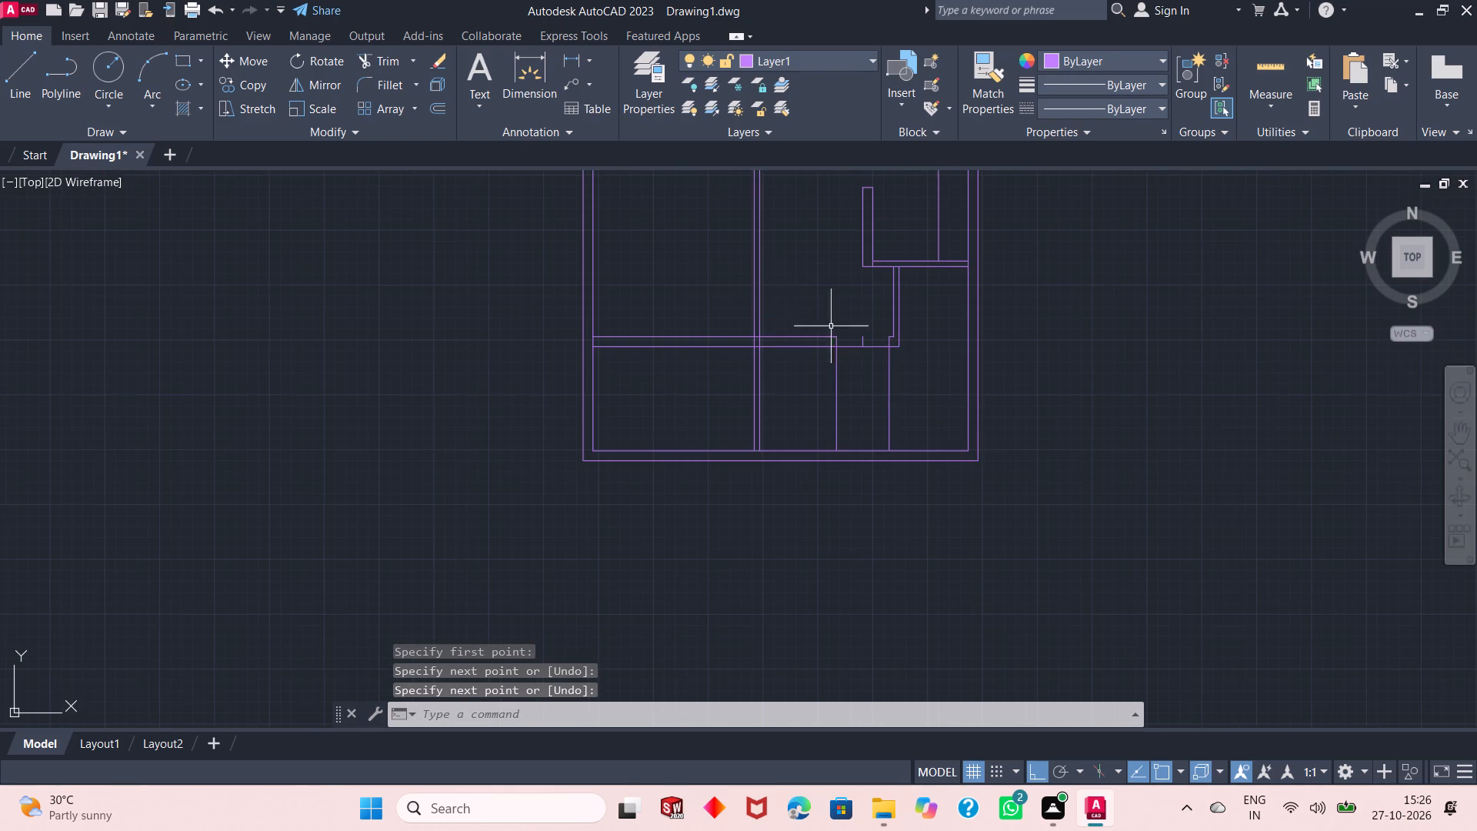
scroll(742, 299, "up", 1, "ctrl")
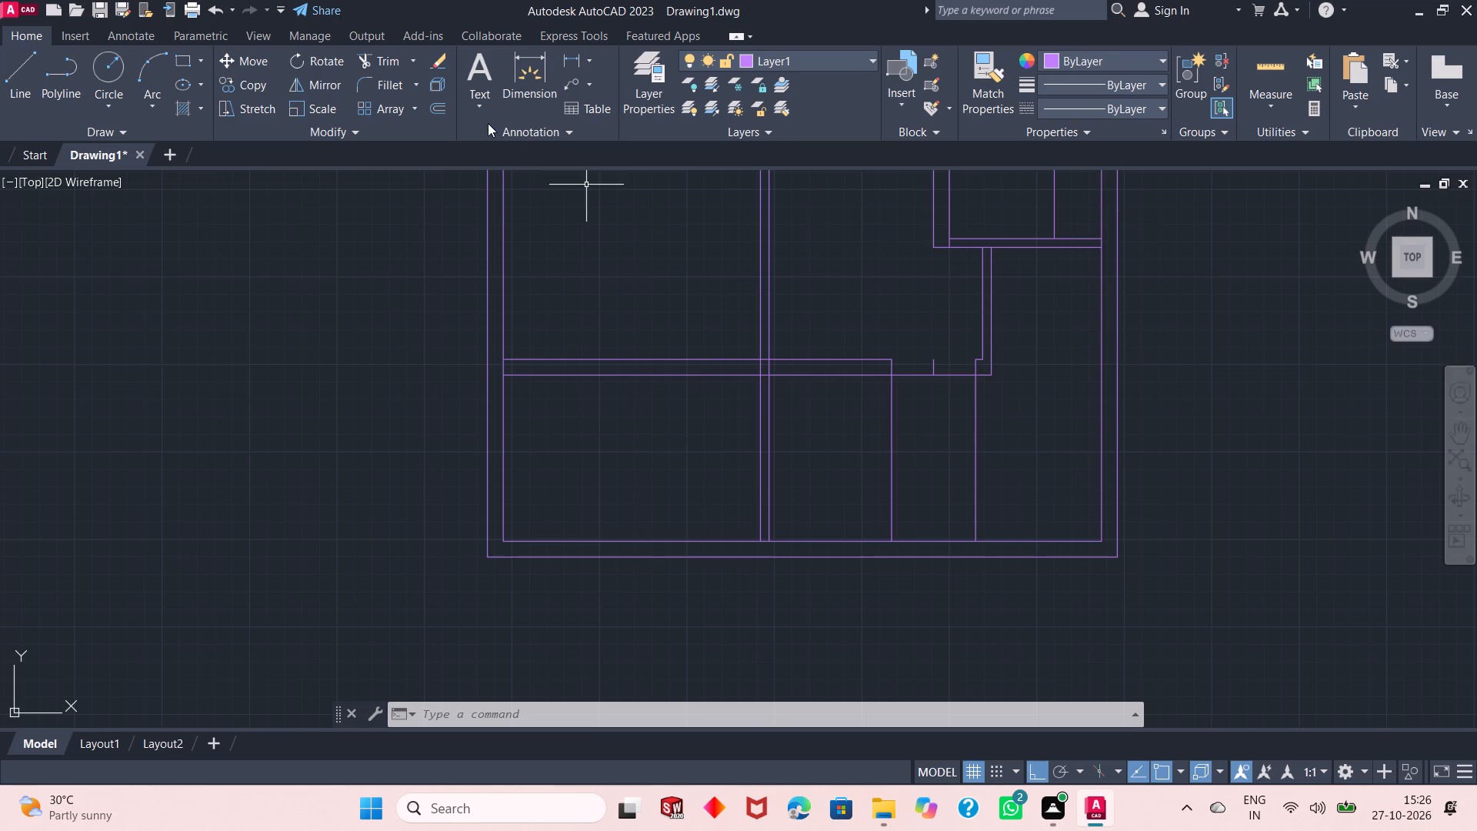
left_click(382, 58)
left_click(657, 339)
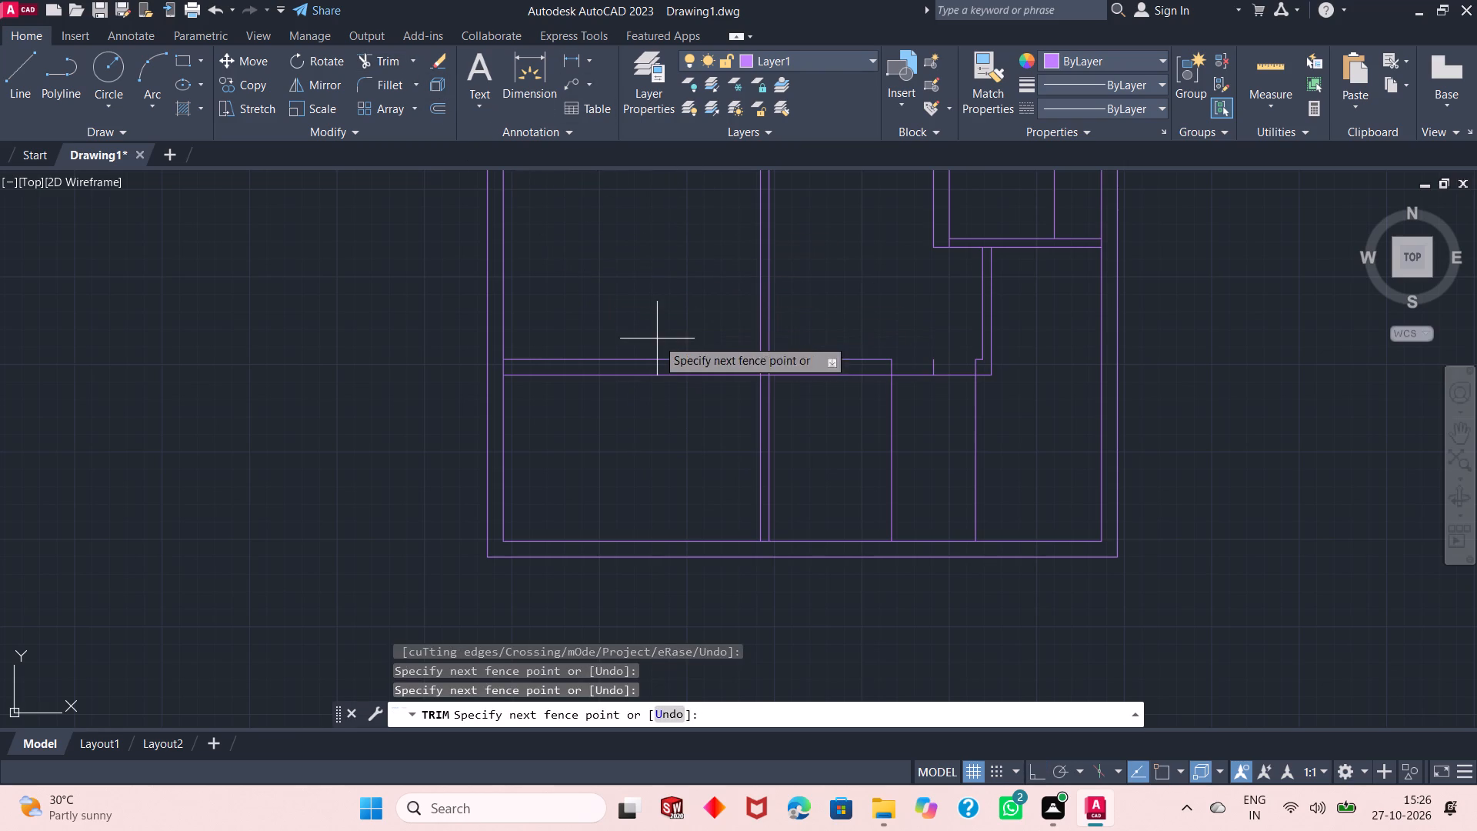
left_click(625, 422)
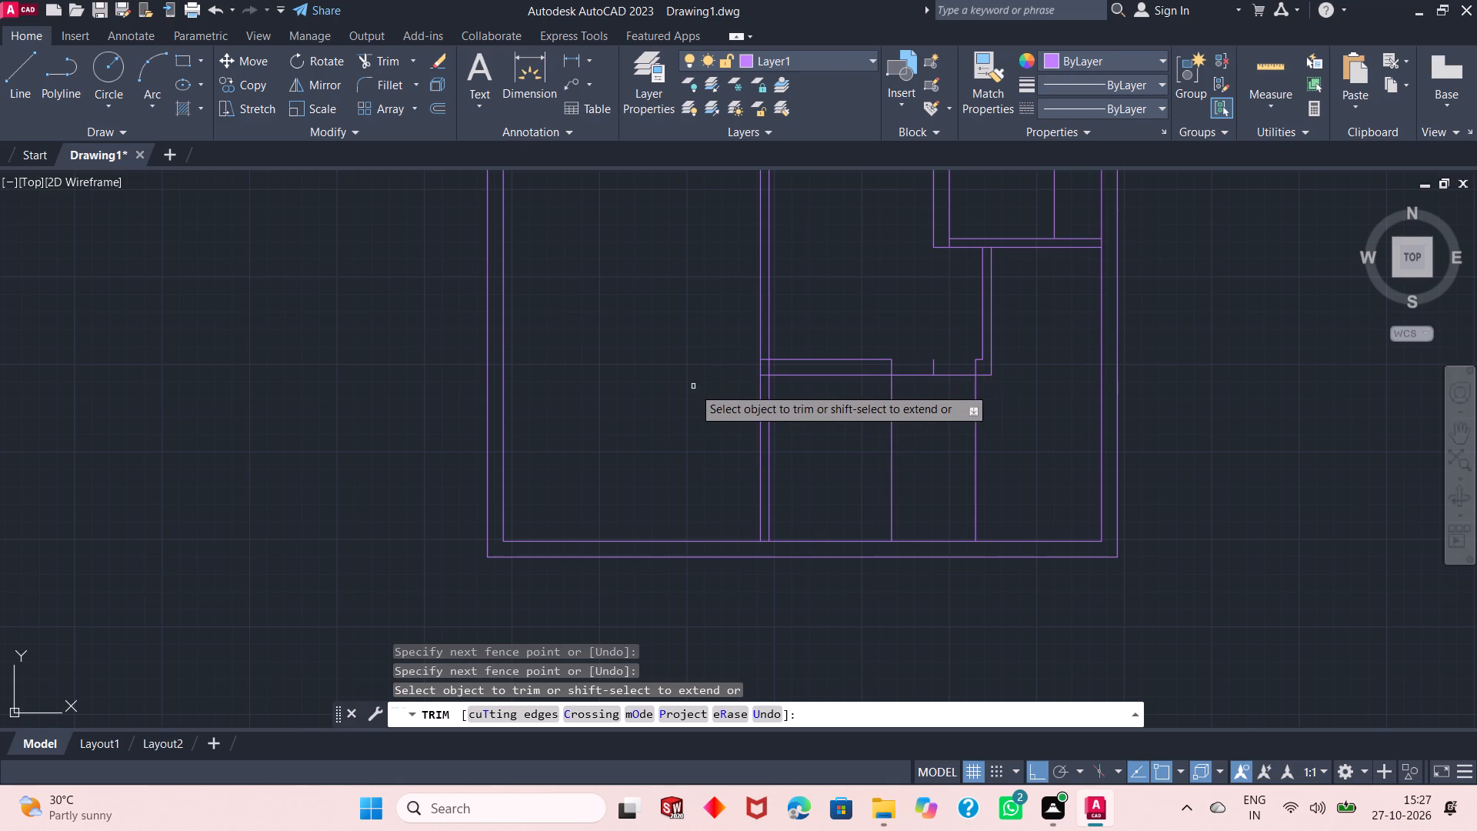
scroll(688, 441, "down", 2, "ctrl")
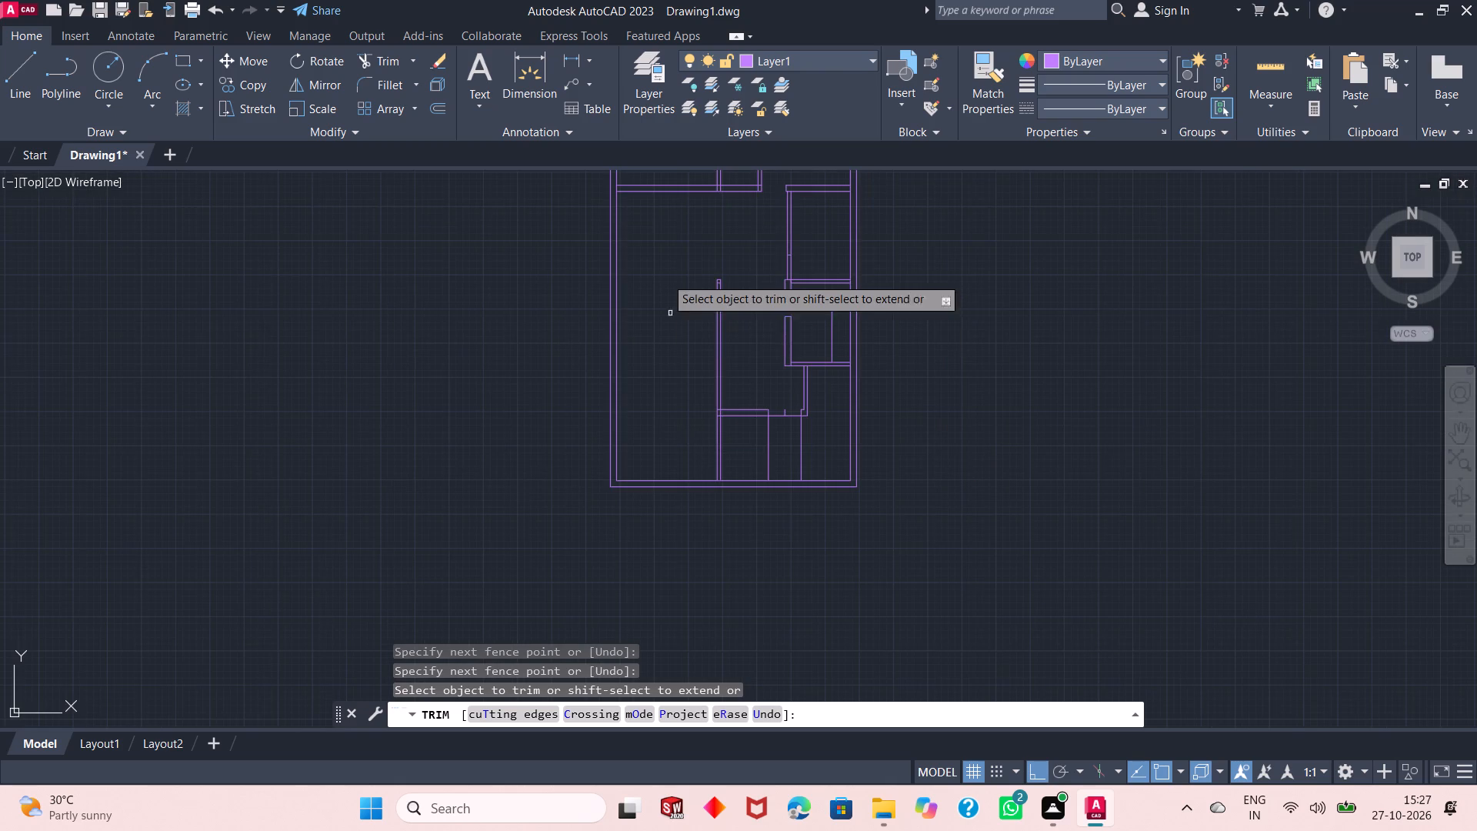
scroll(654, 302, "up", 1, "ctrl")
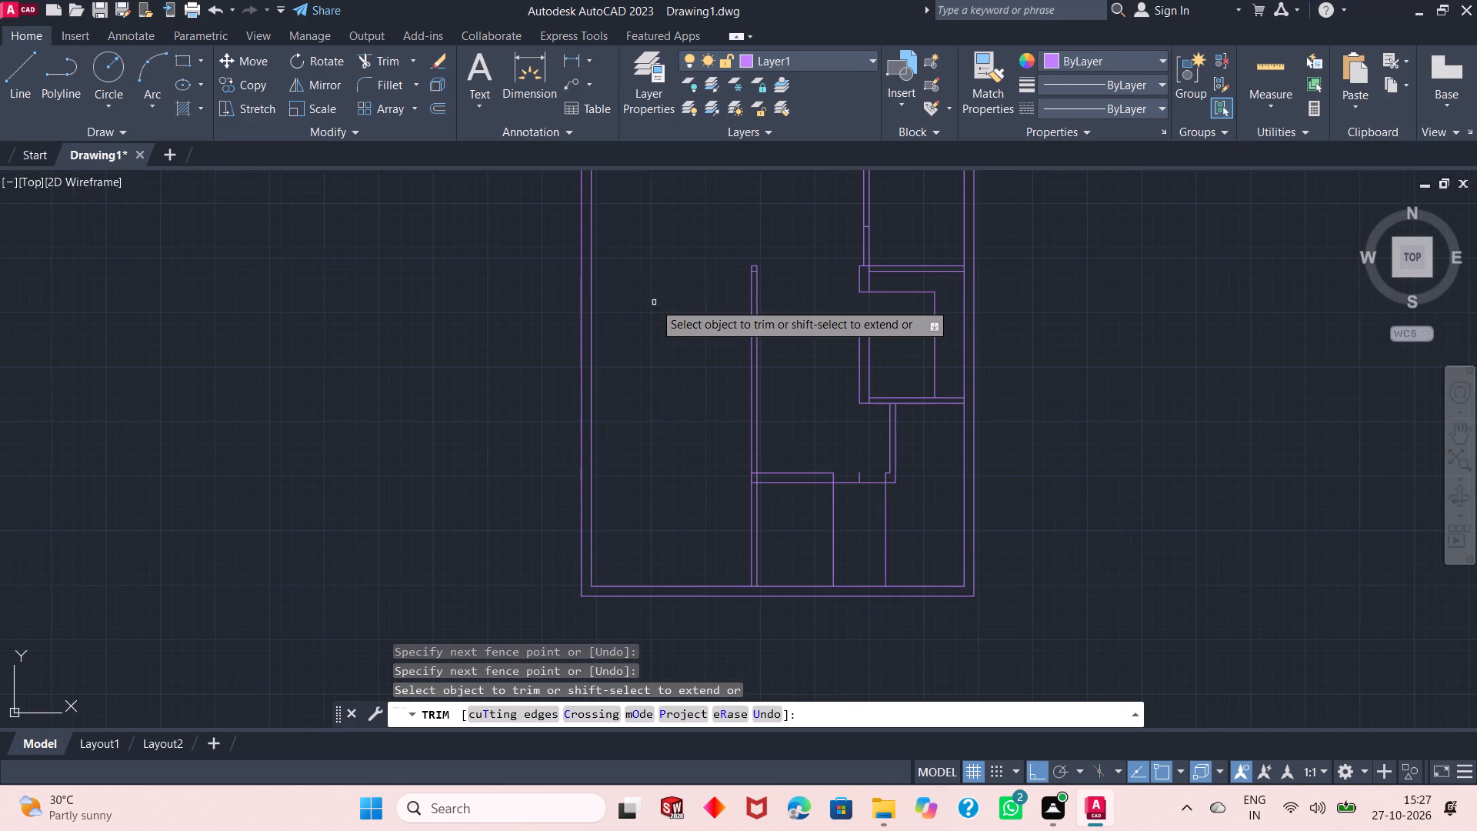
right_click(654, 302)
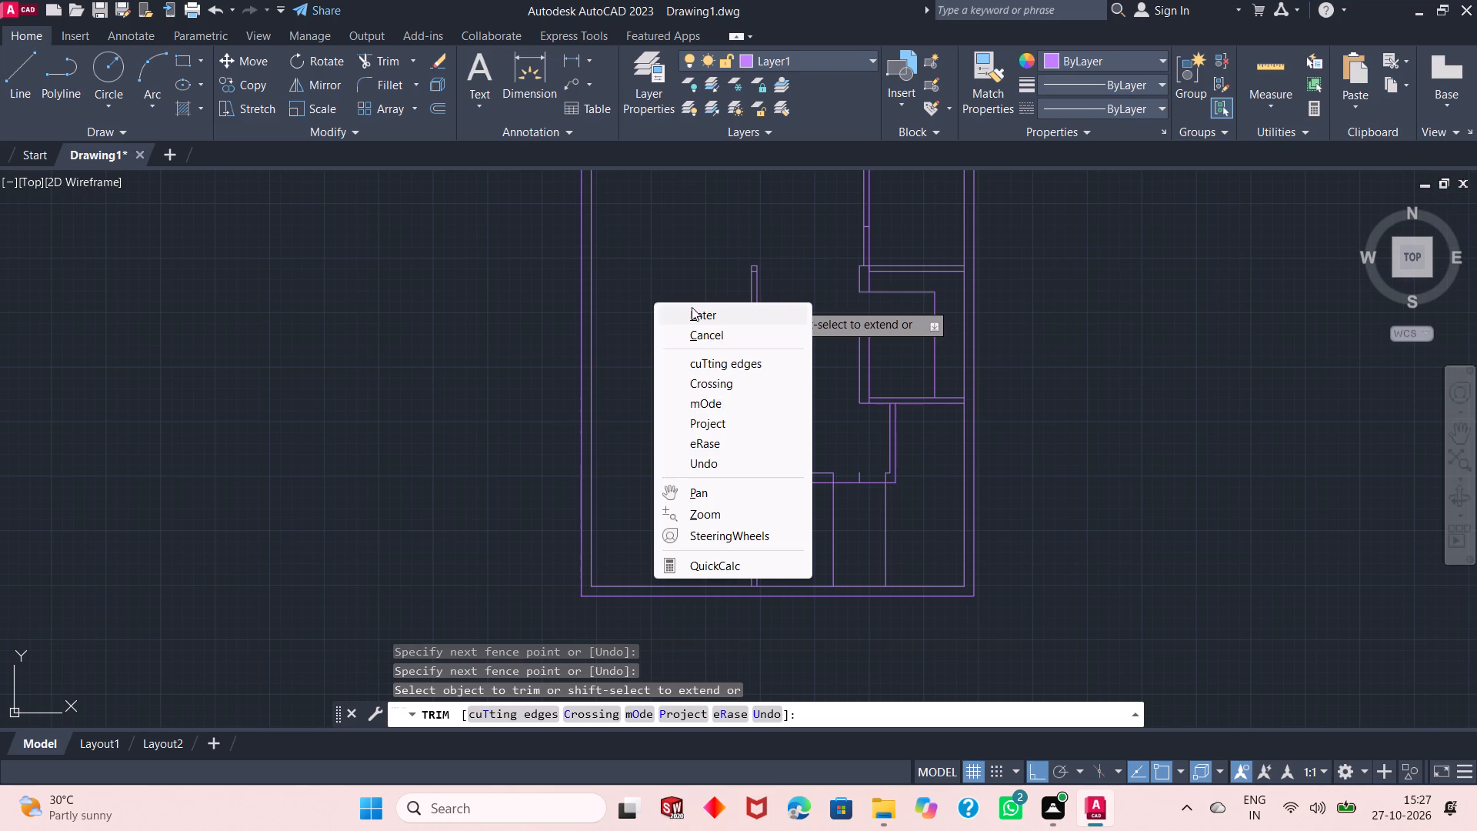
left_click(693, 308)
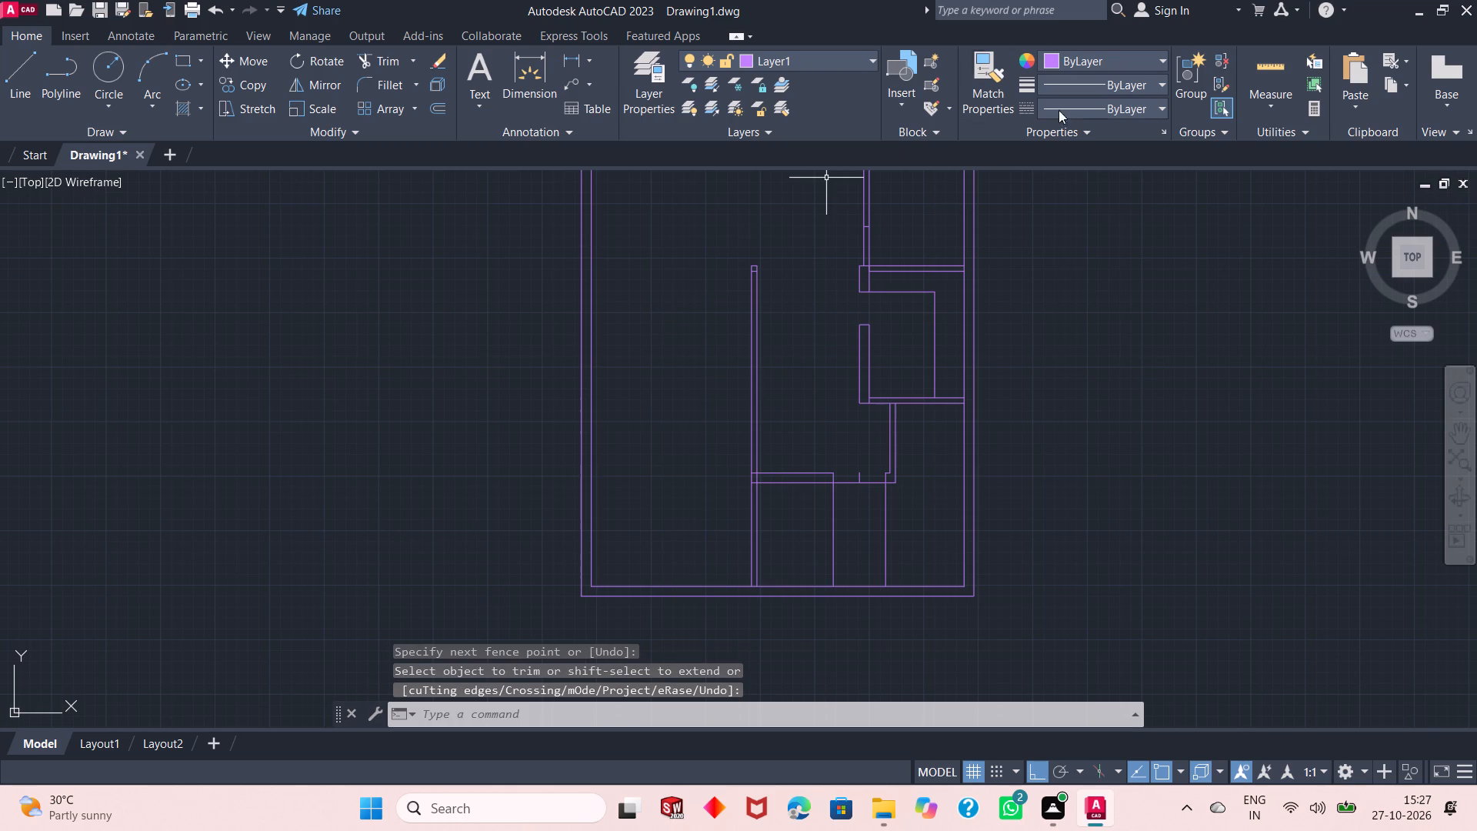
Measure the clear width between the left outer wall and the long vertical partition.
left_click(1269, 76)
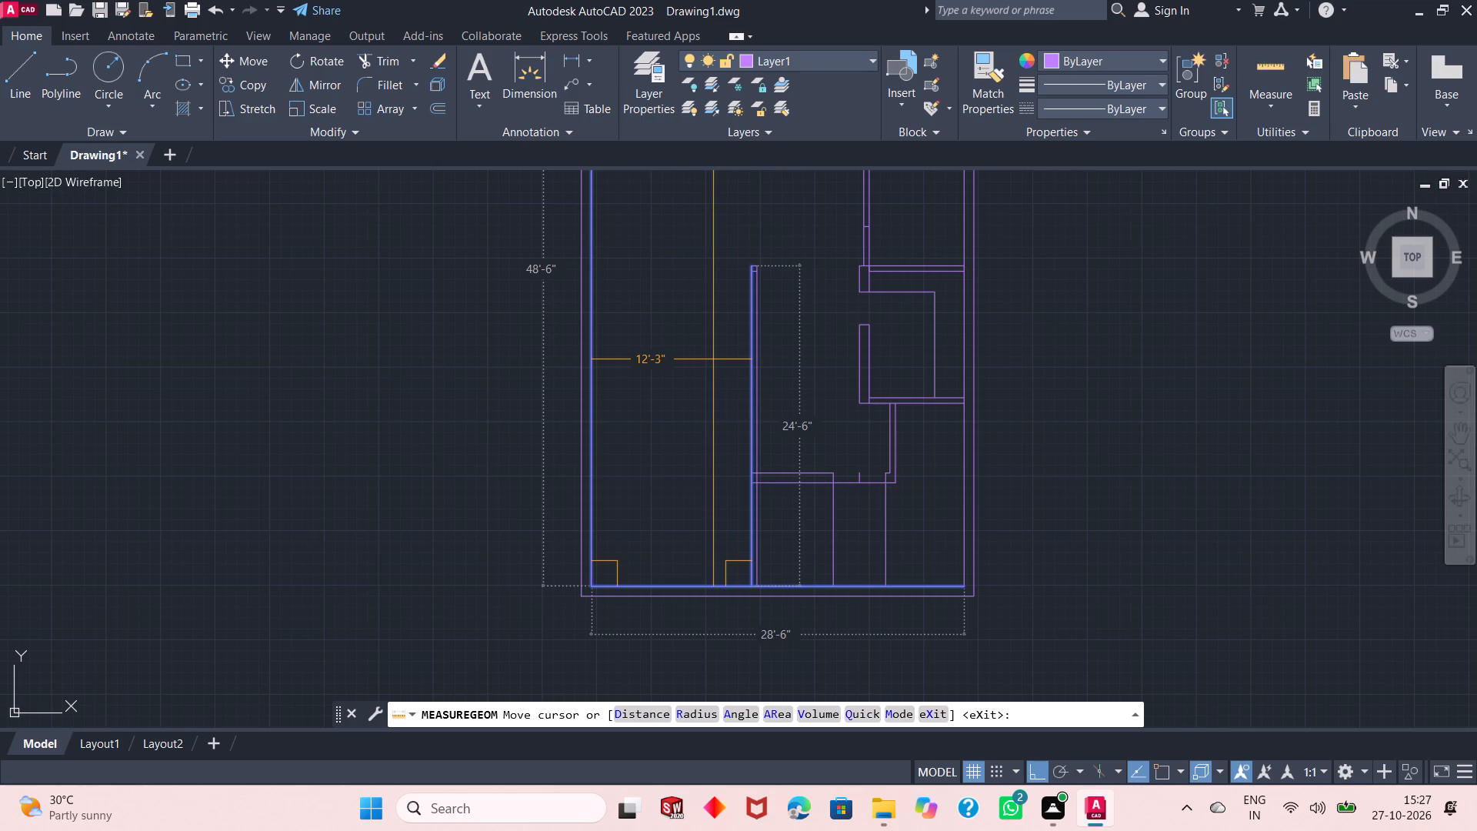
key("Escape")
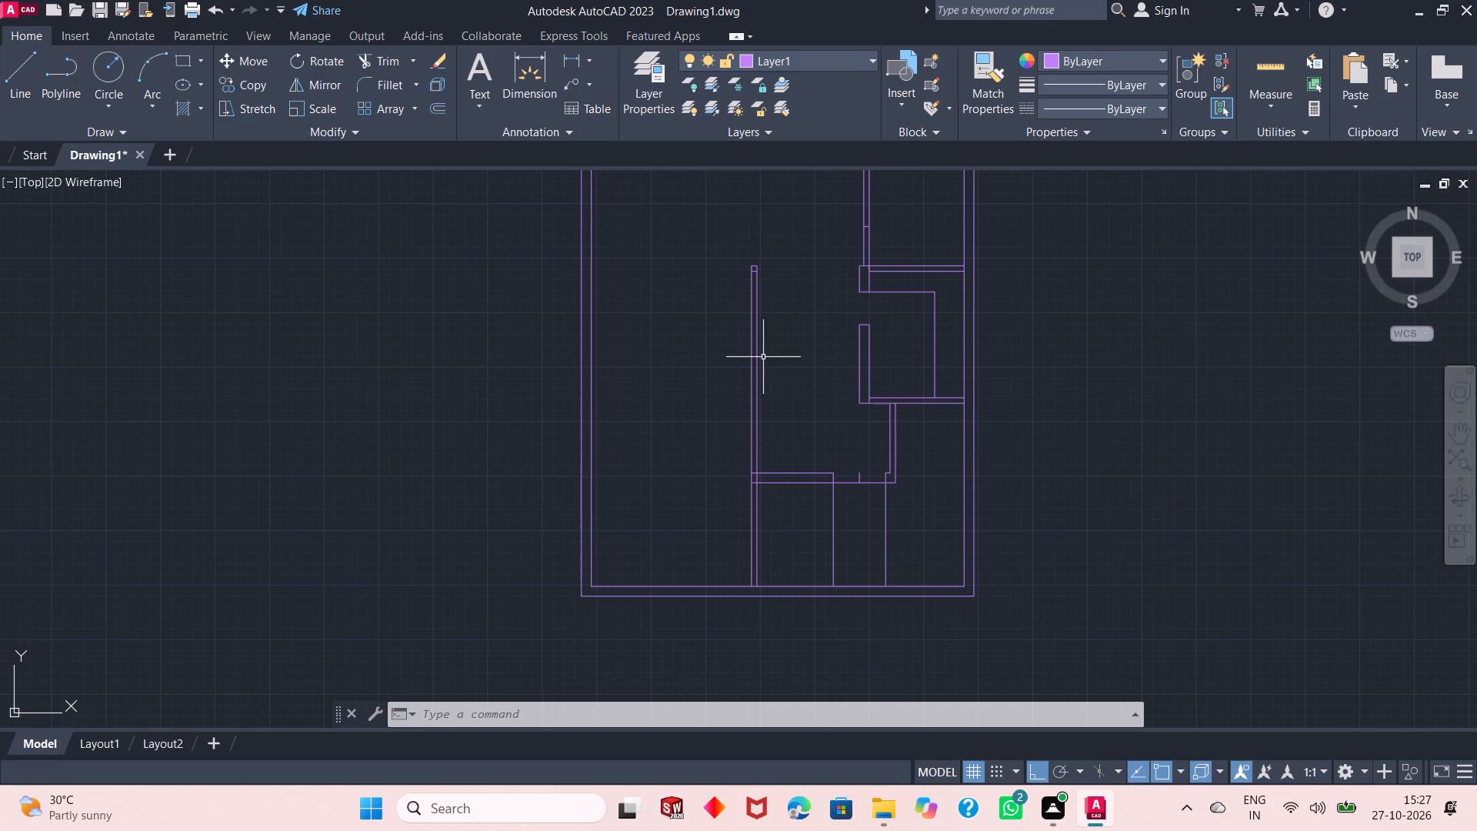
key("Escape")
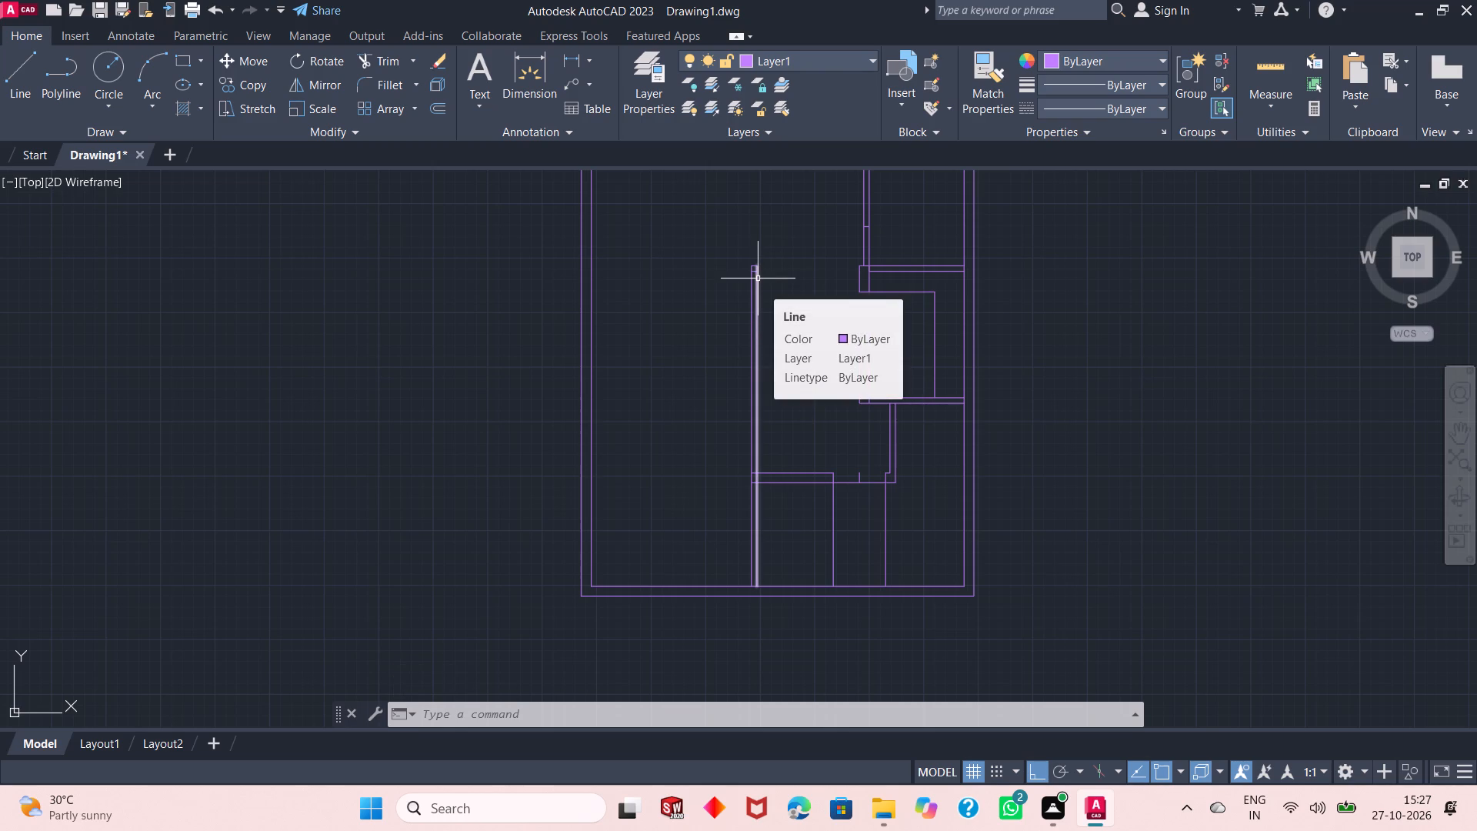
Offset the left line of the long vertical partition 9" rightward using the Through option.
scroll(758, 279, "up", 3, "ctrl")
scroll(758, 279, "down", 3, "ctrl")
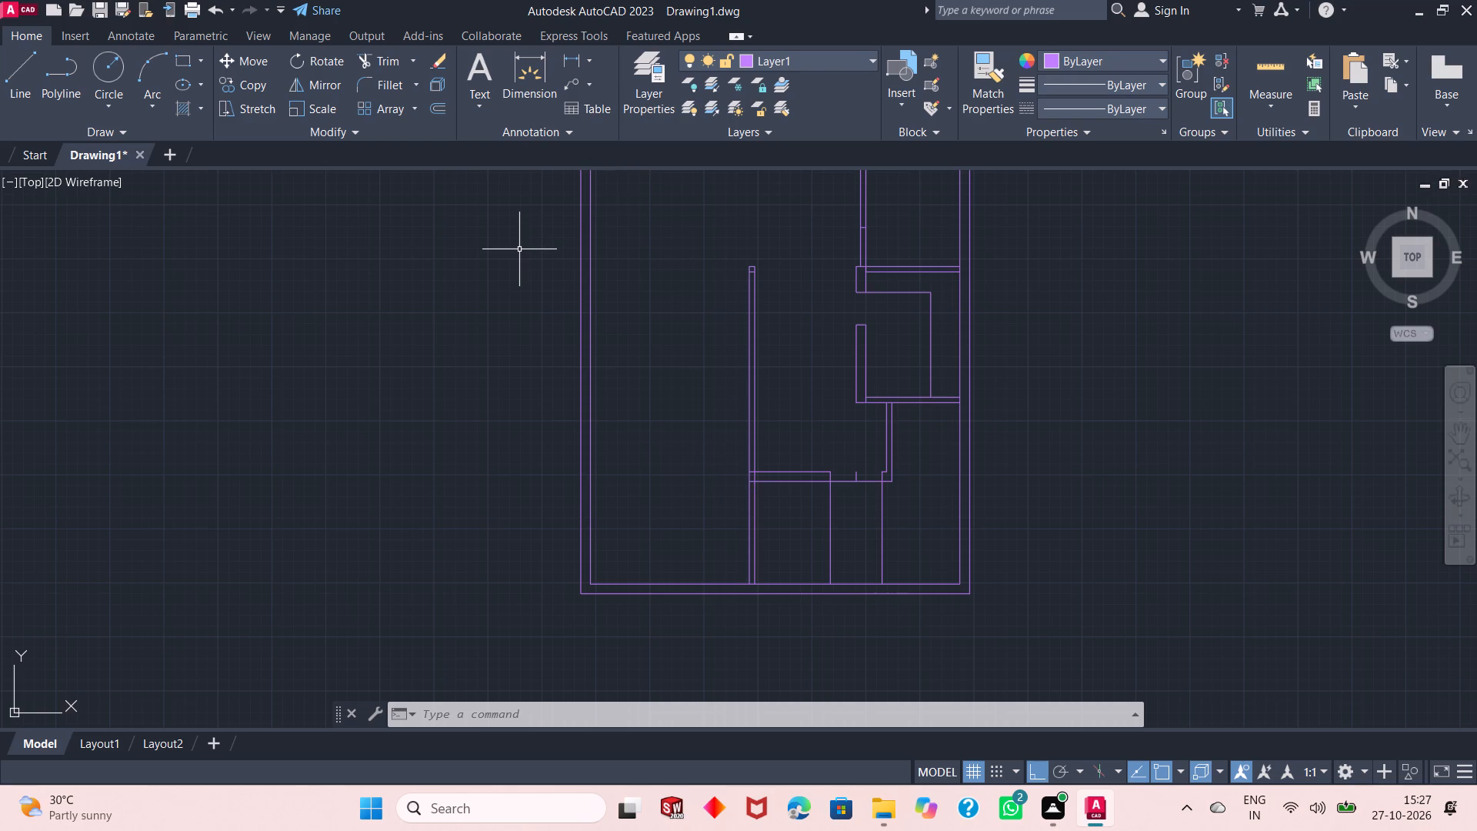
left_click(435, 103)
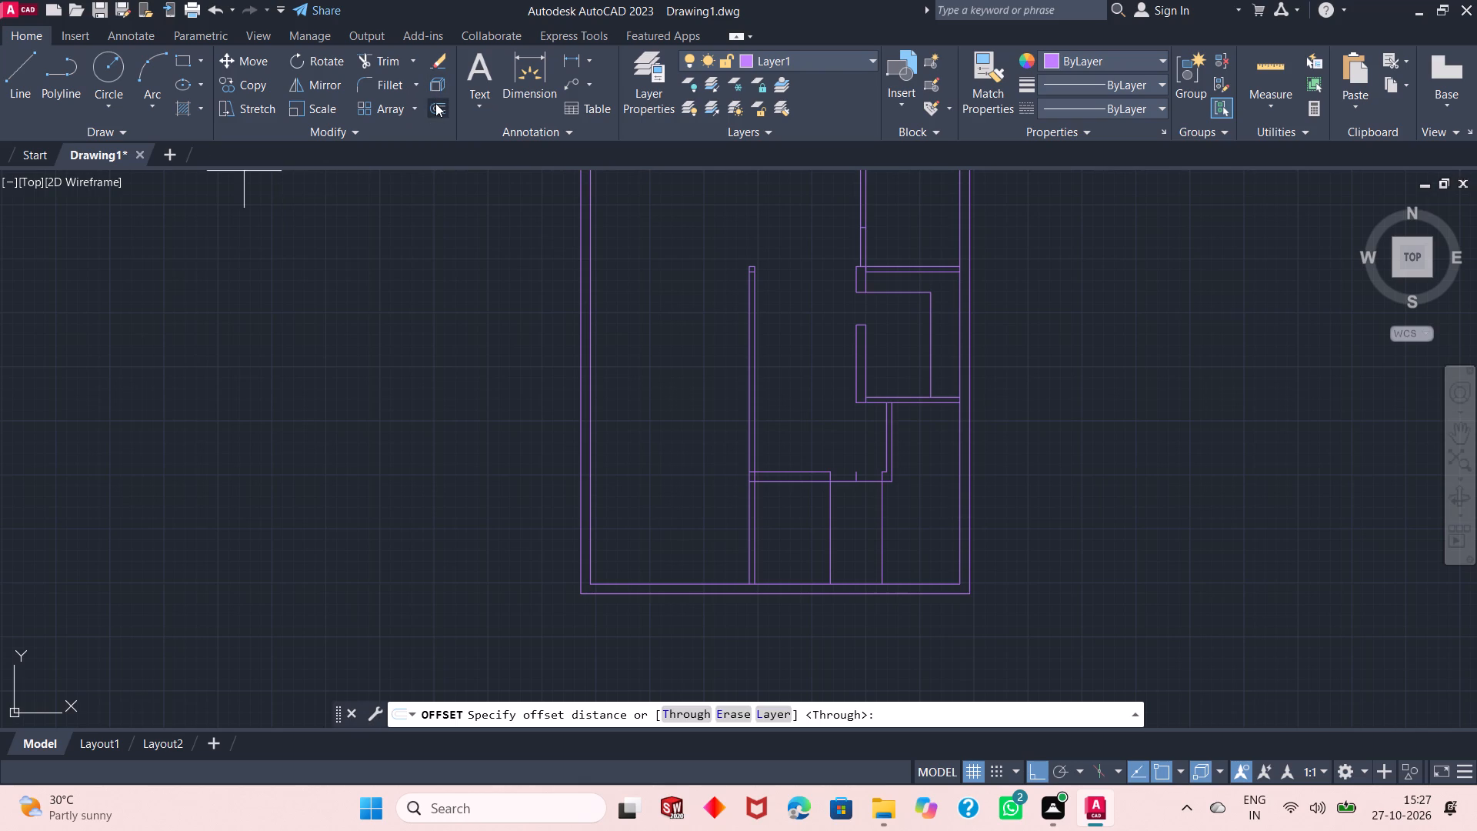
right_click(428, 226)
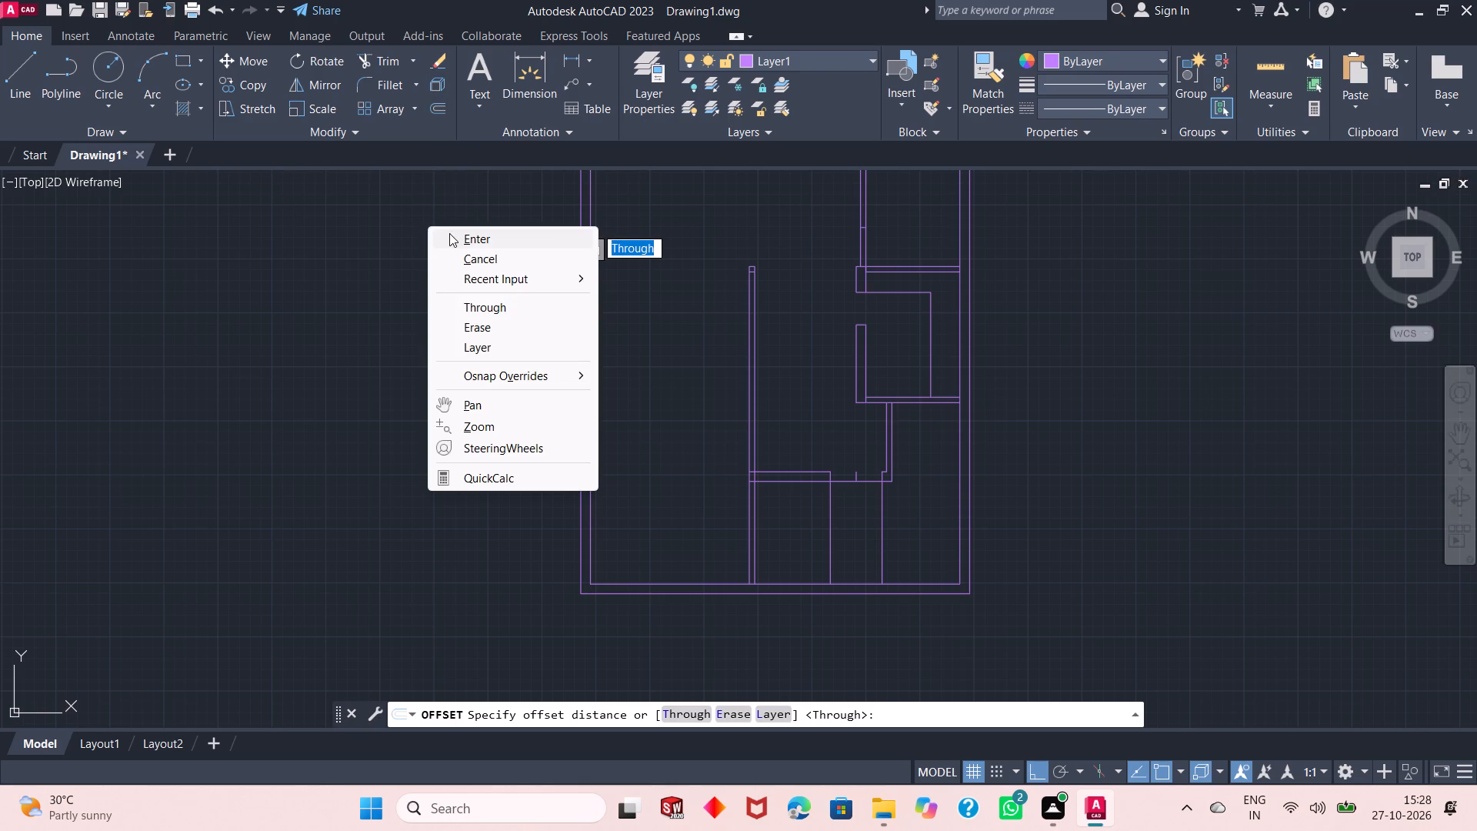
left_click(450, 234)
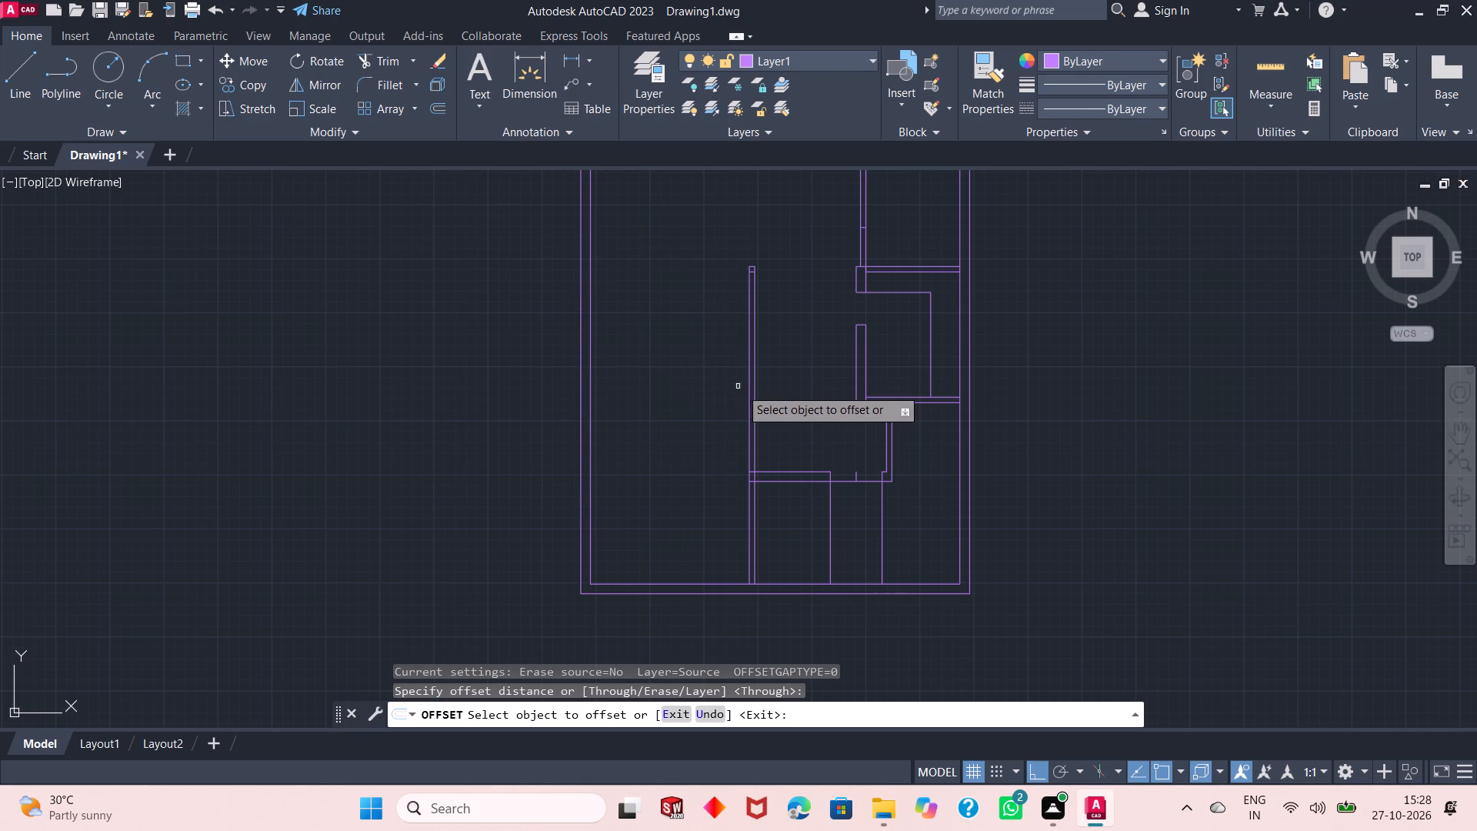
left_click(751, 401)
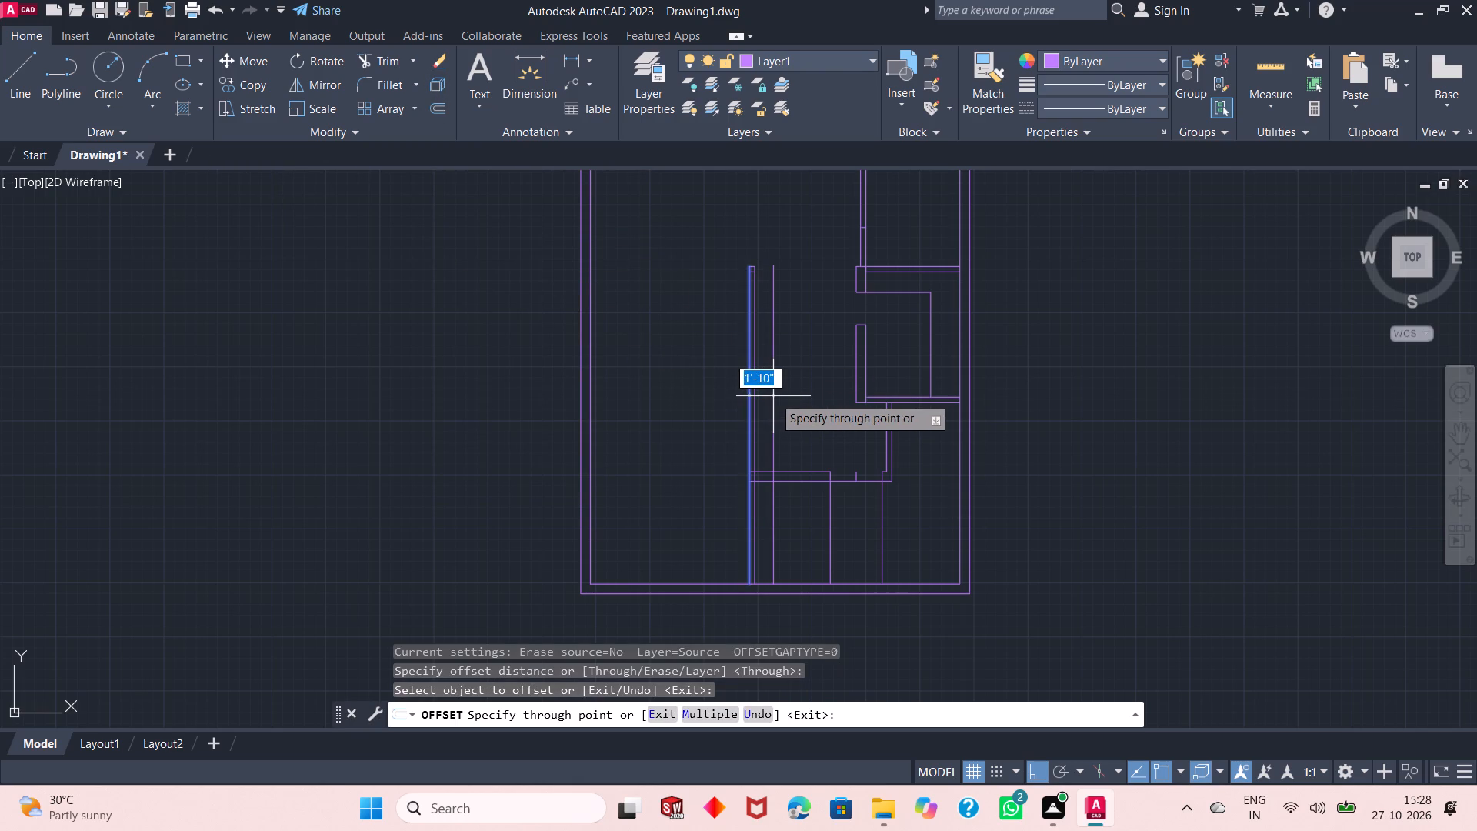
type("9\"")
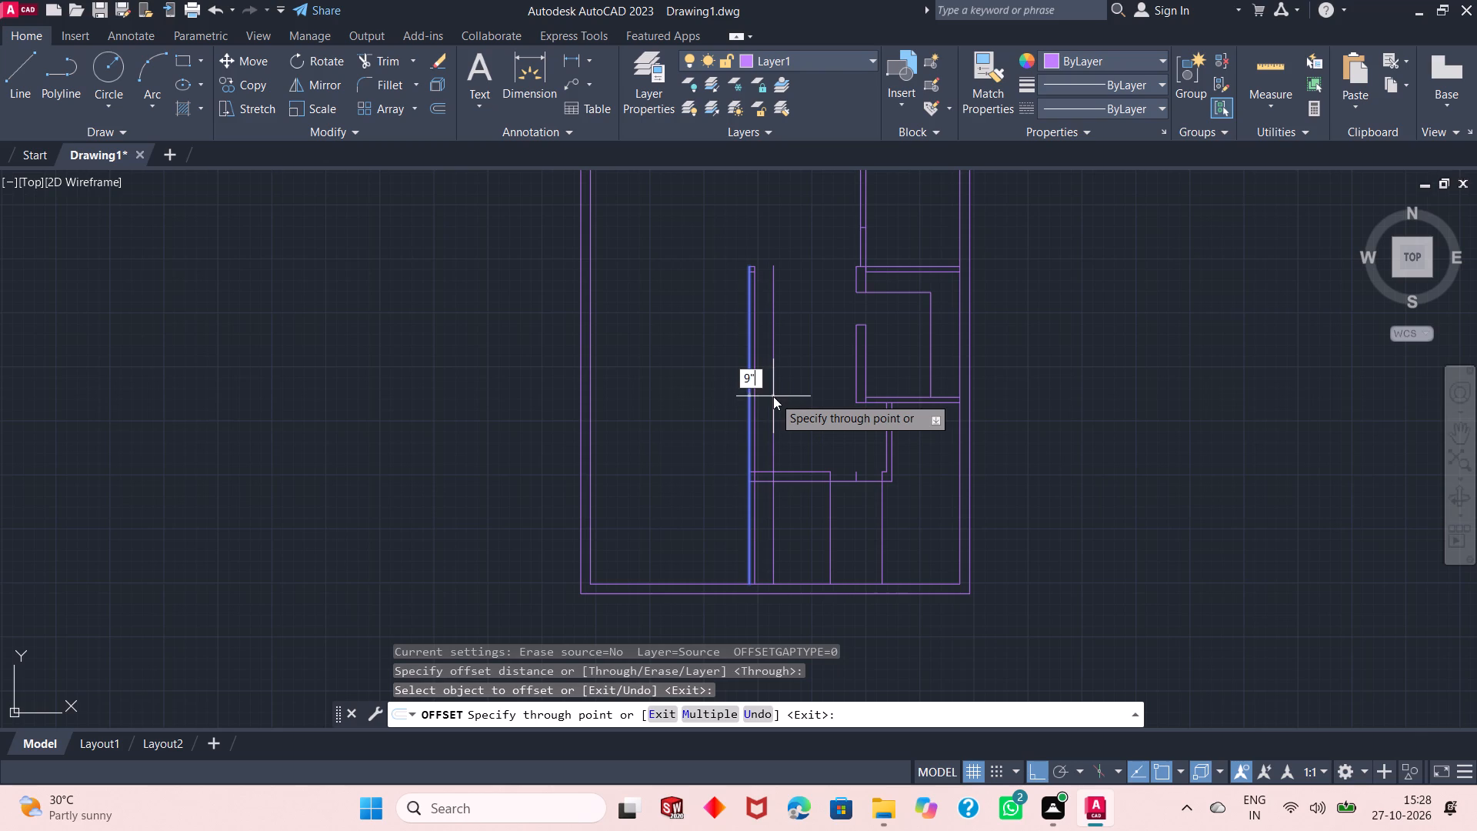
key("Return")
scroll(750, 385, "up", 1)
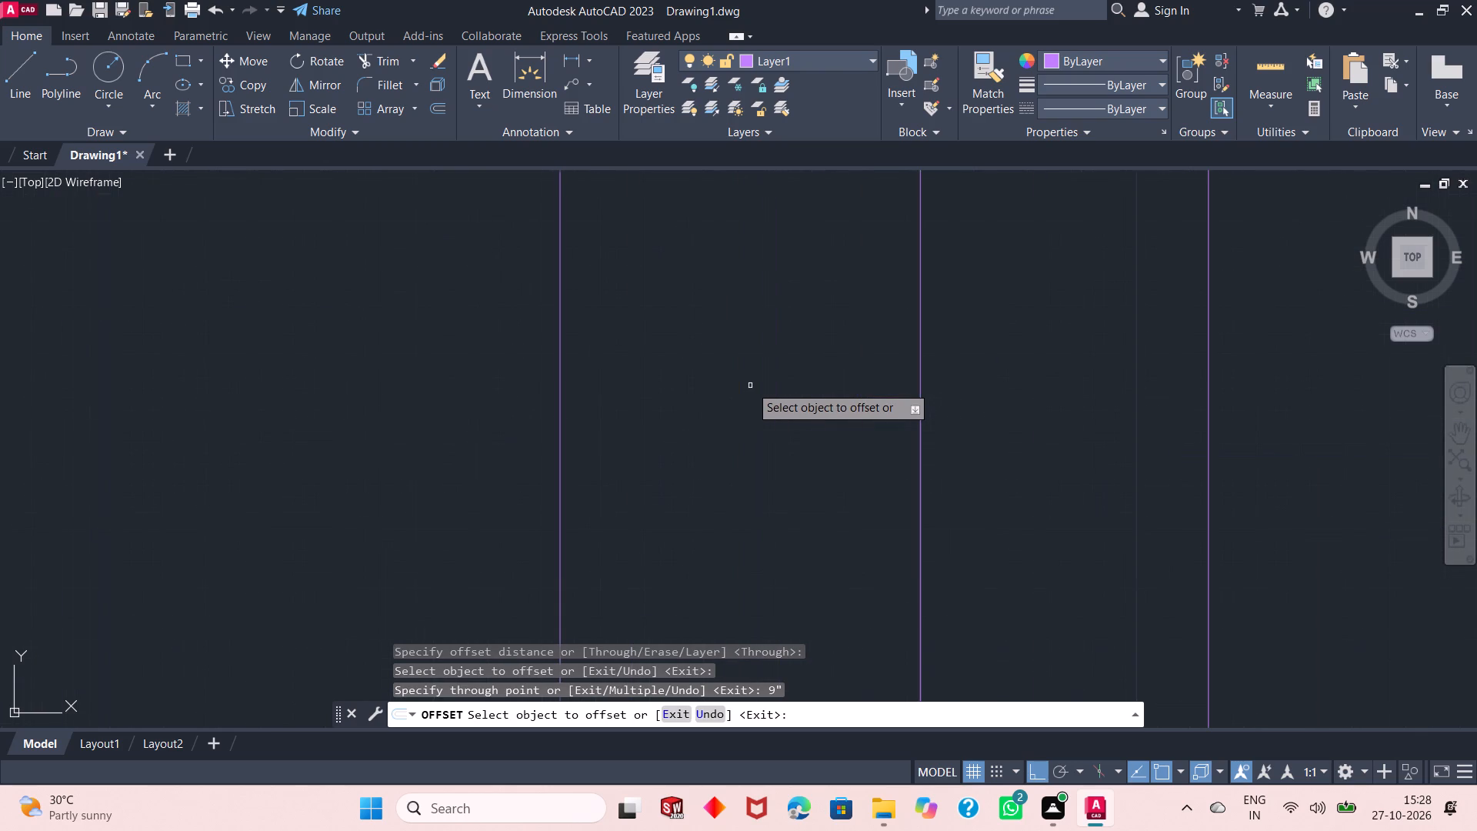
scroll(750, 385, "down", 6, "ctrl")
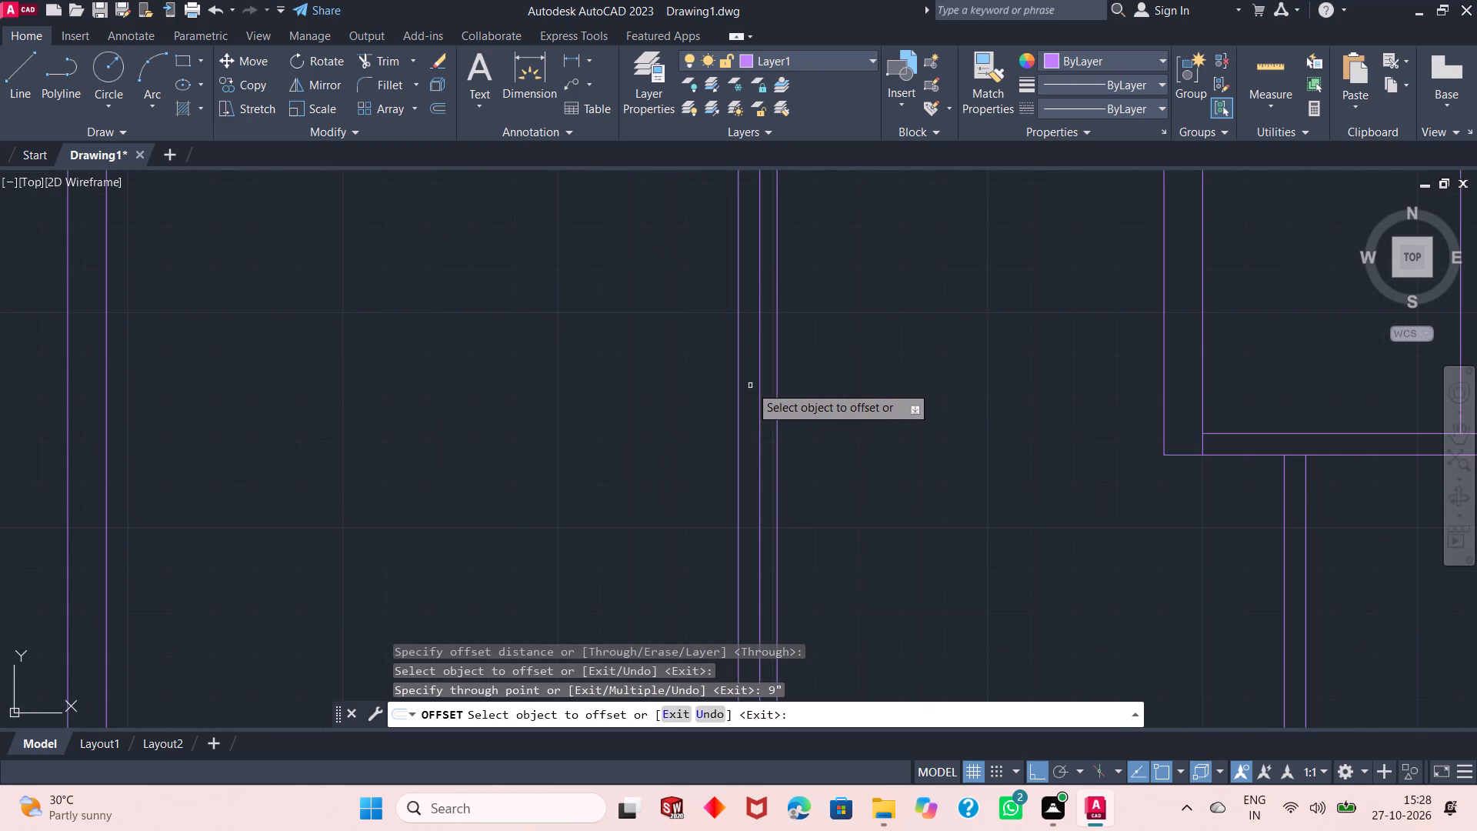
scroll(750, 385, "down", 2, "ctrl")
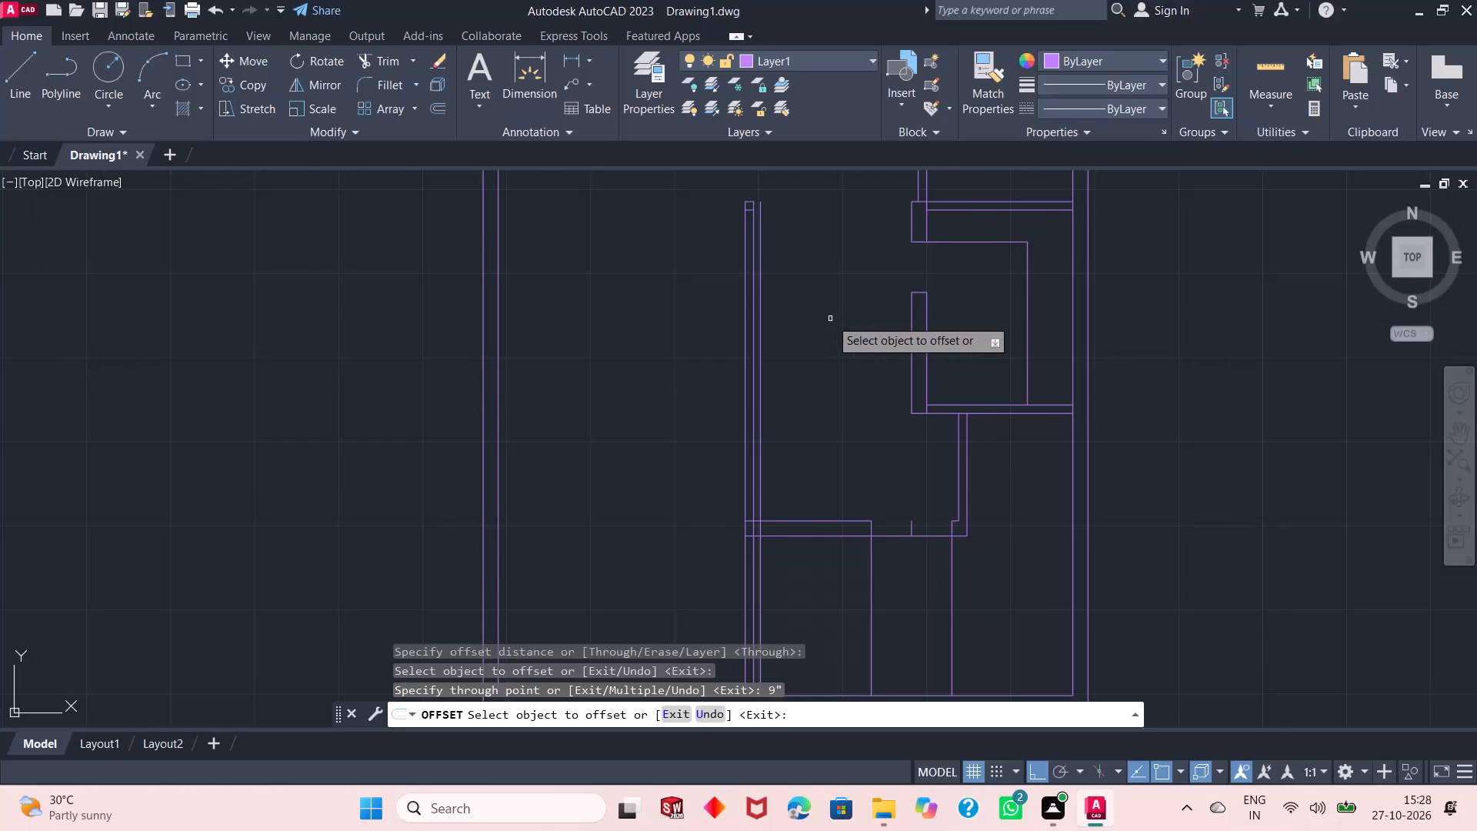
right_click(830, 319)
left_click(846, 330)
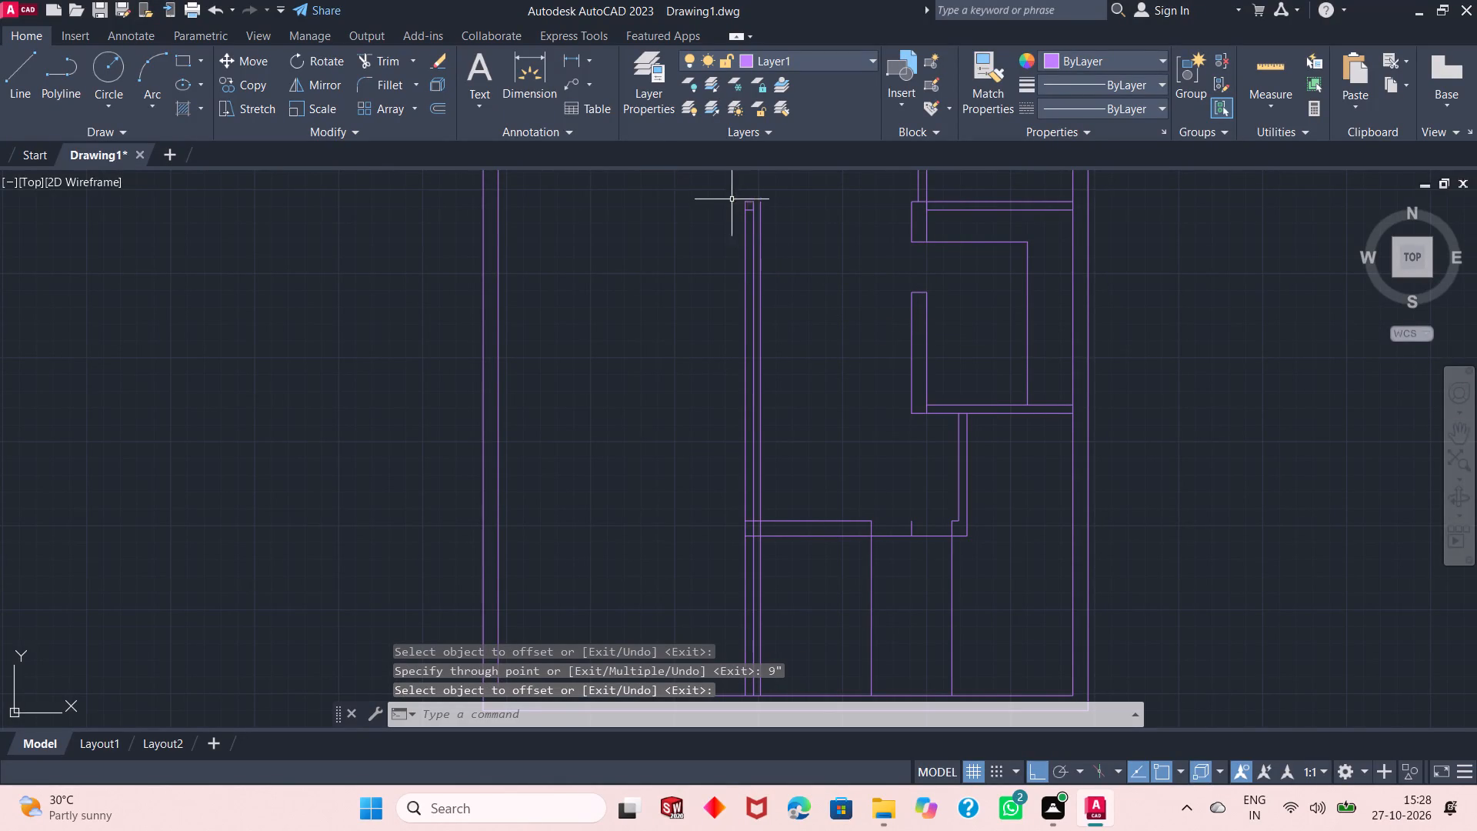
Delete the extra vertical line running between the two lines of the long vertical partition.
left_click(755, 255)
key("Delete")
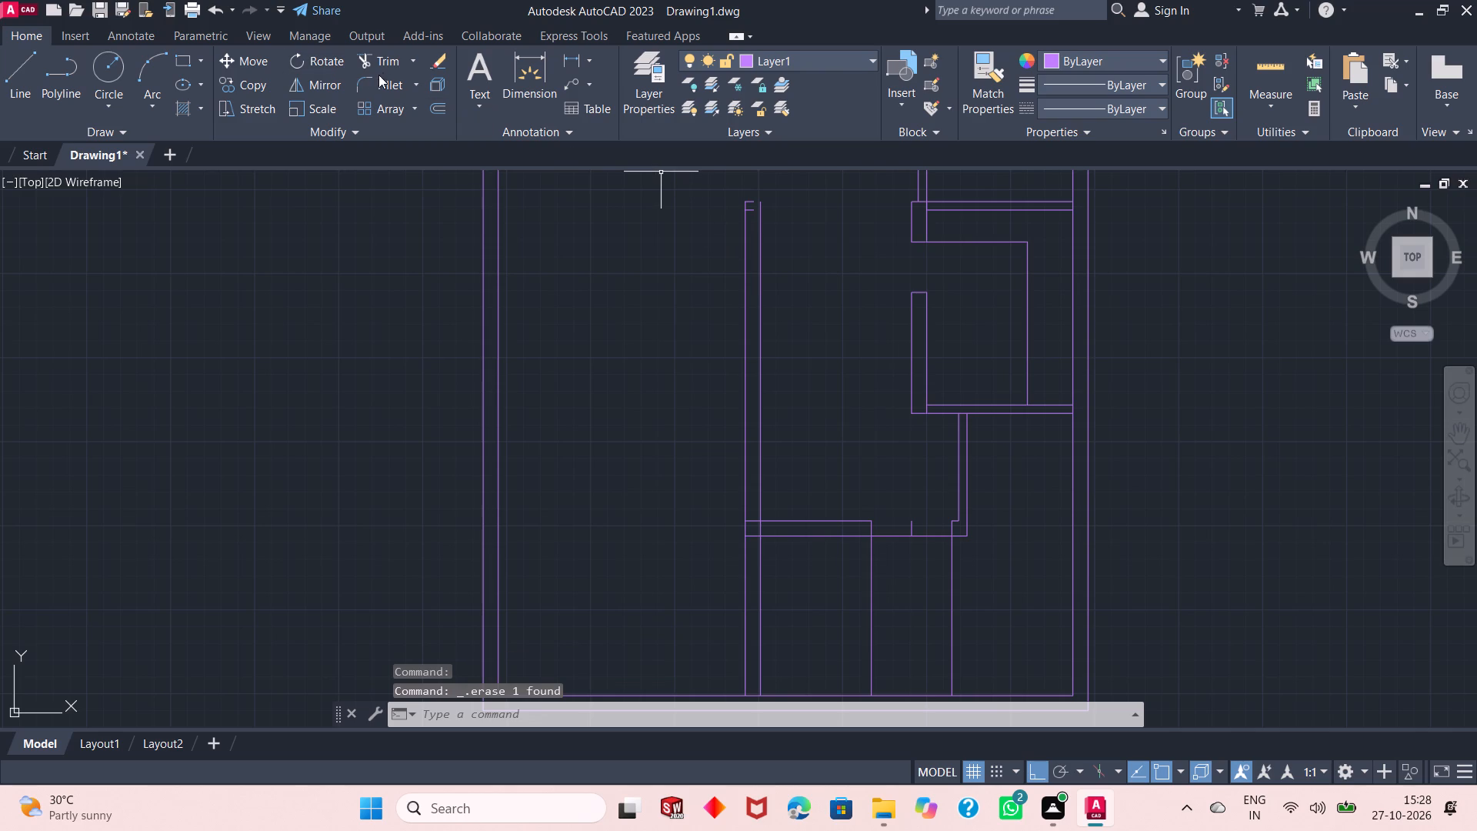
Extend the two short horizontal lines at the long vertical partition's upper end to its right line.
left_click(415, 62)
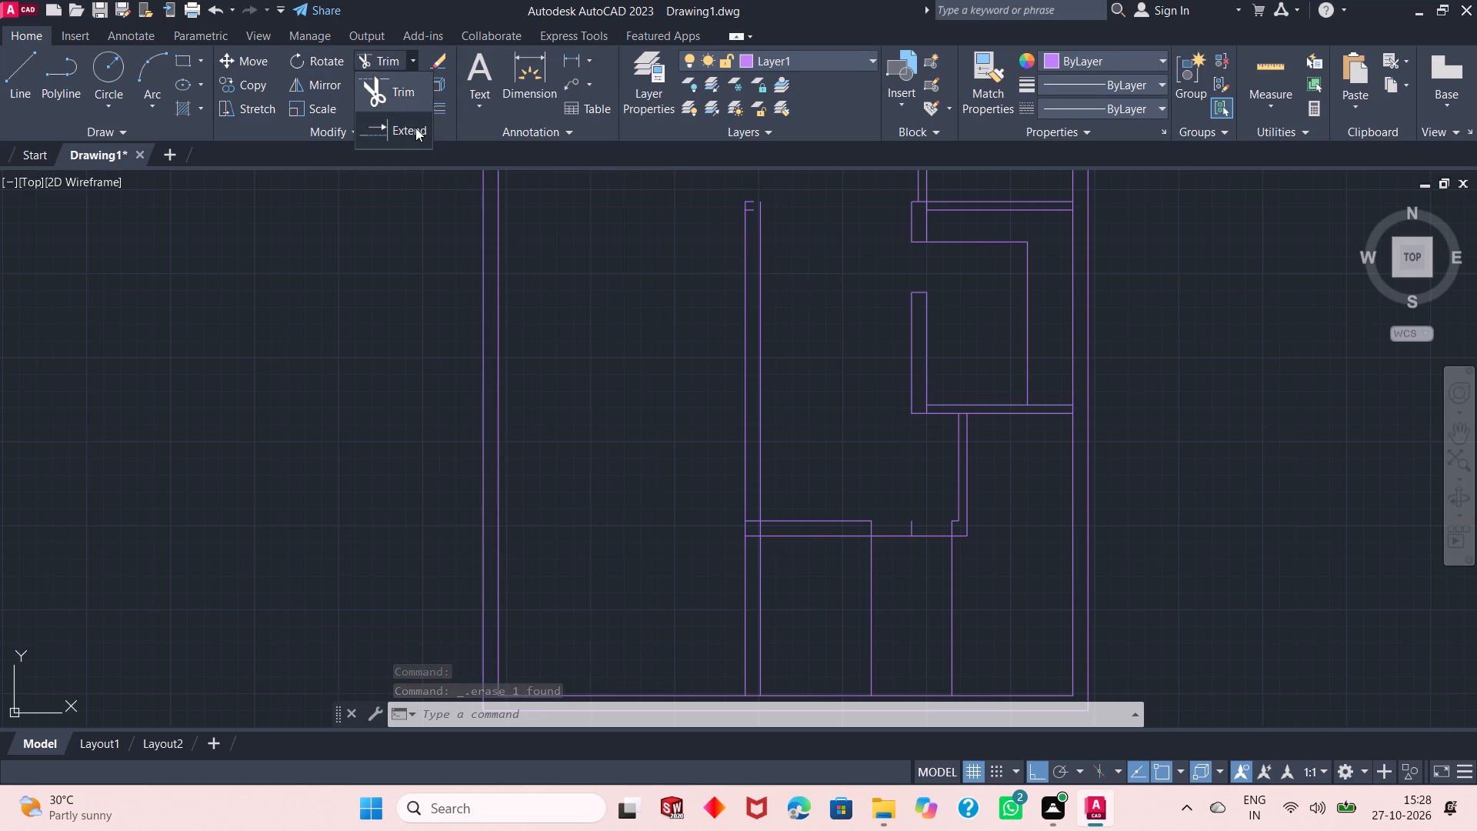
left_click(415, 128)
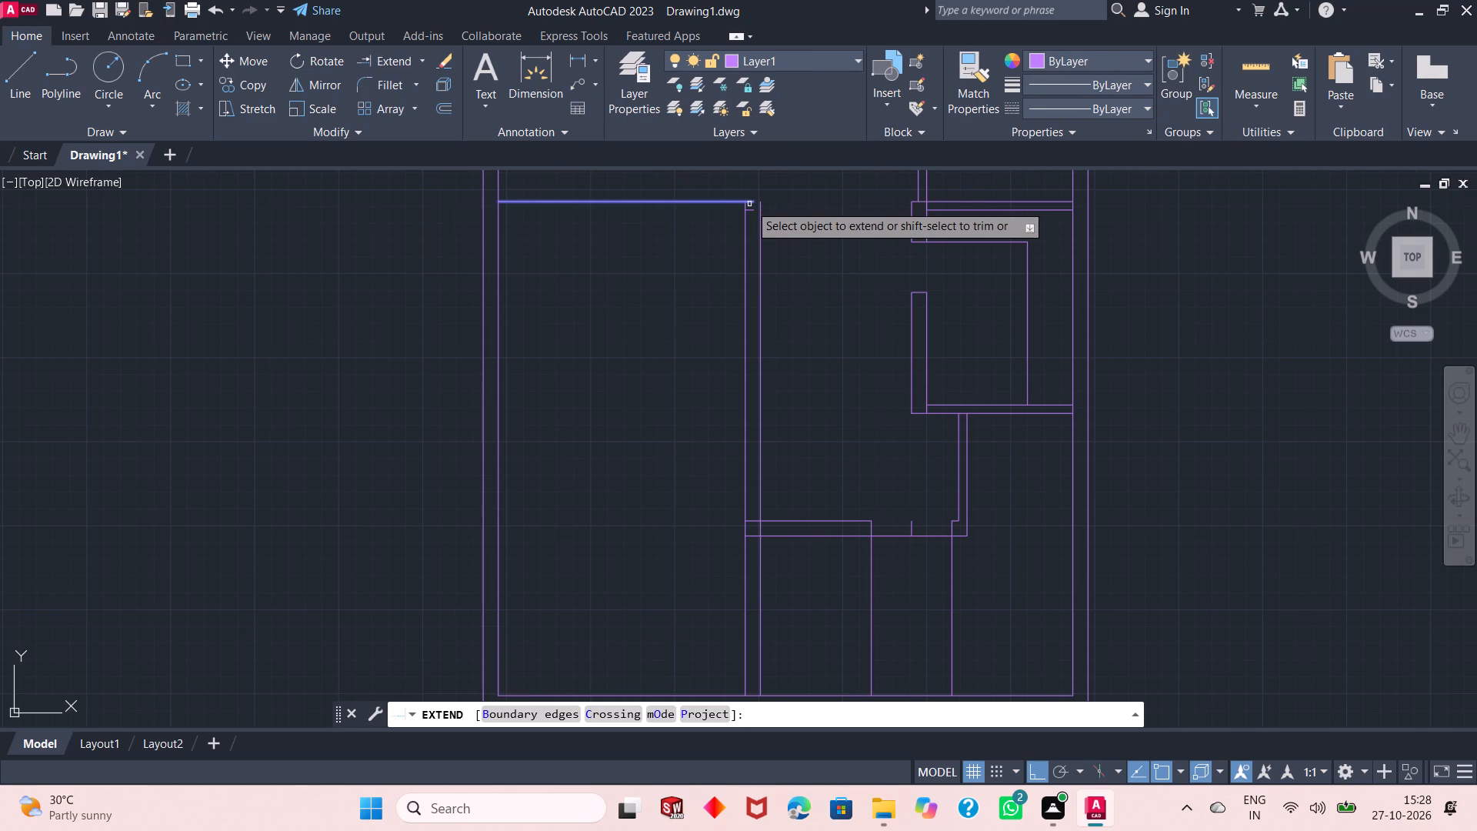
left_click(752, 204)
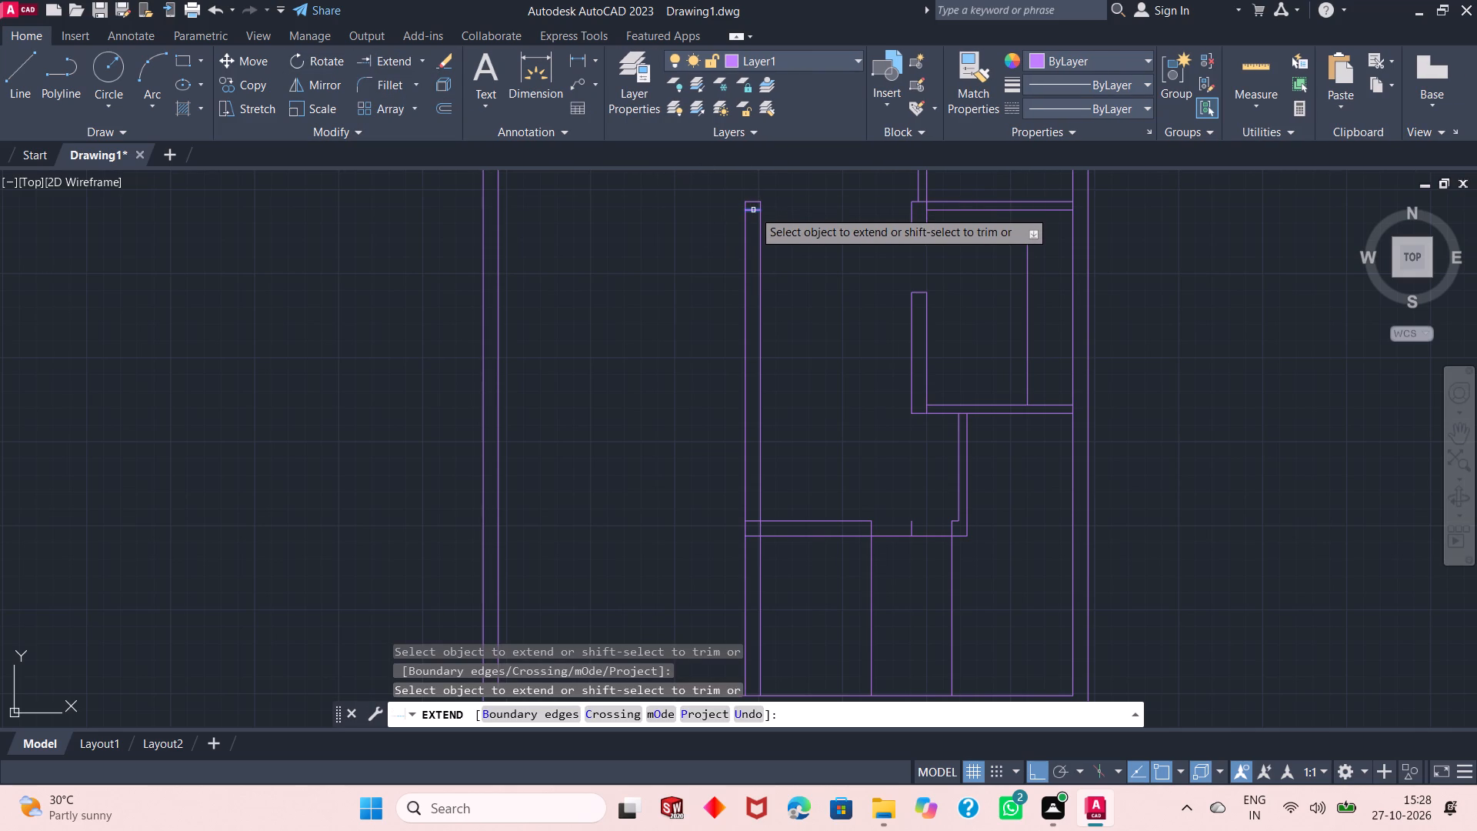
left_click(753, 210)
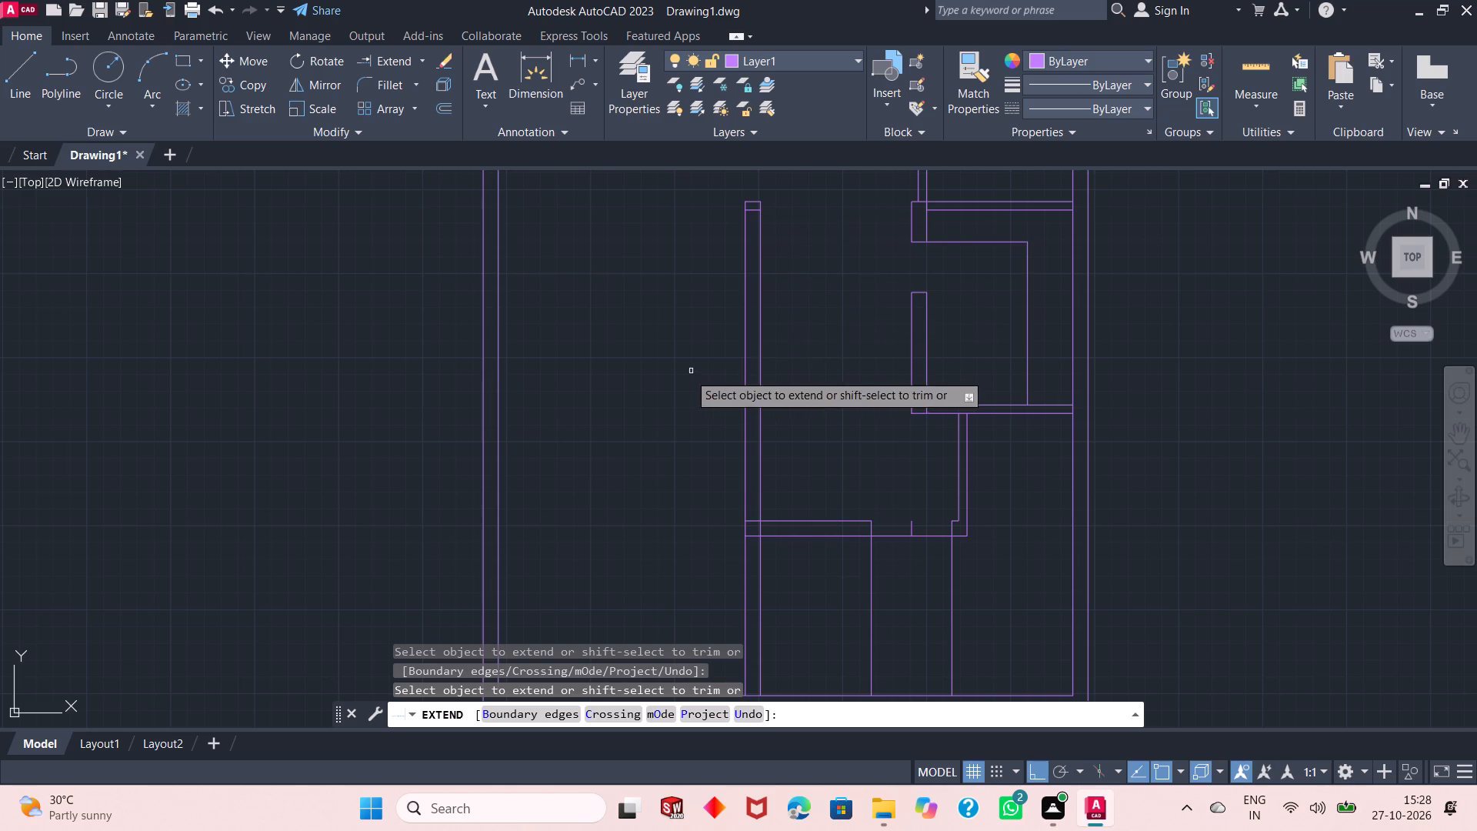
right_click(632, 320)
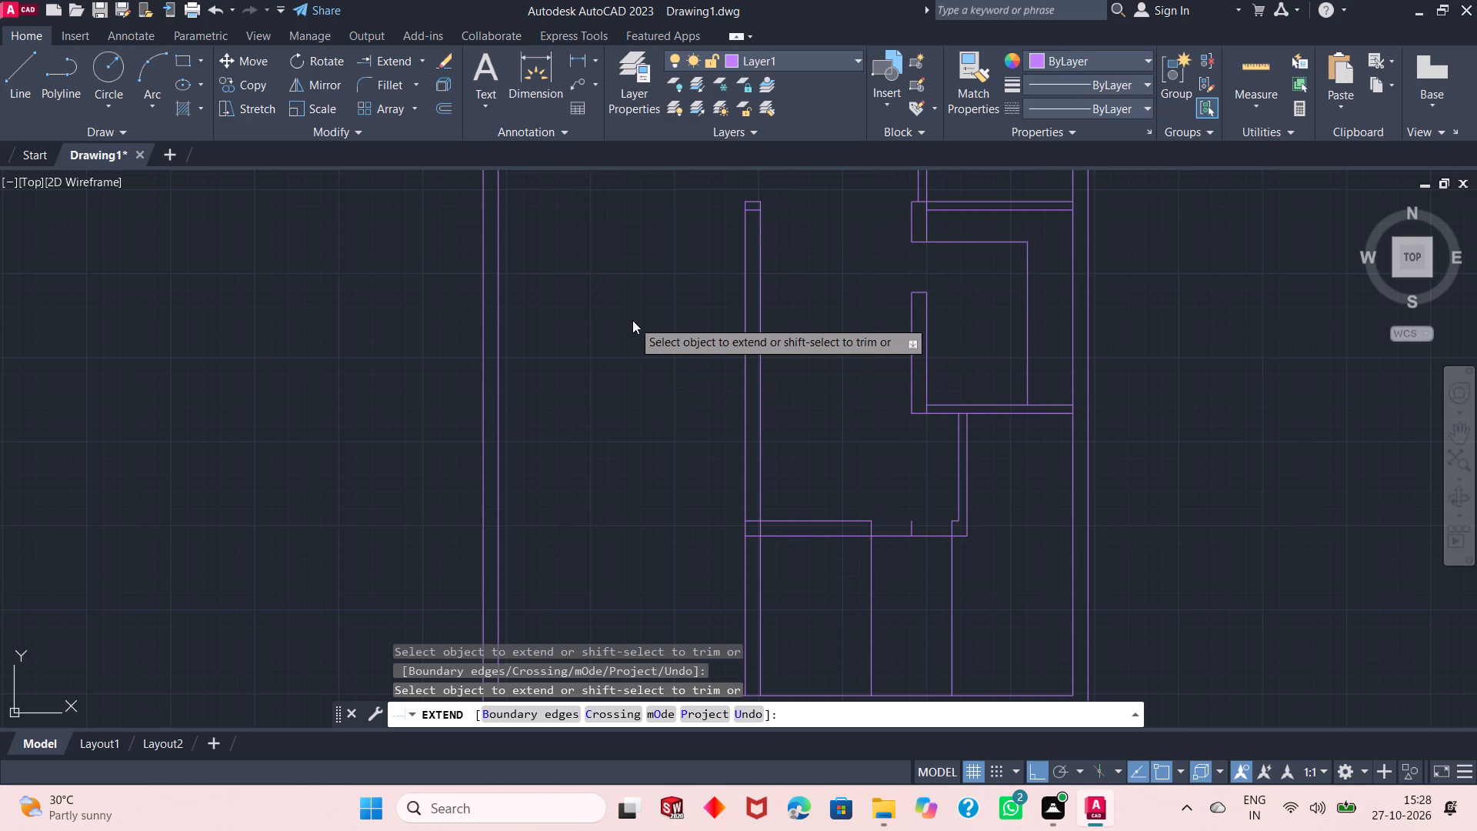
left_click(655, 332)
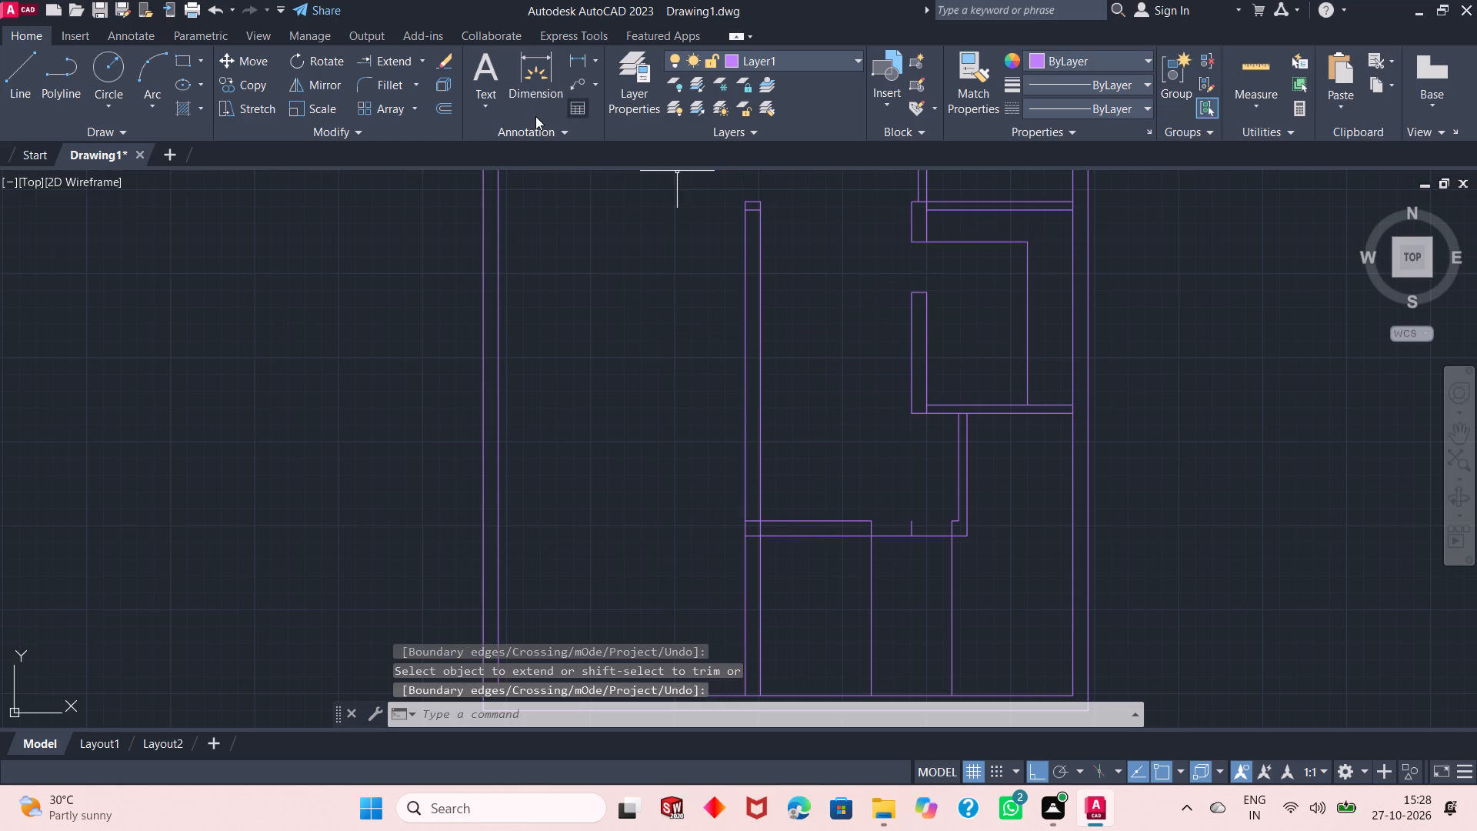
Offset the bottom outer wall's inner line 12'6" upward using the Through option.
left_click_drag(459, 108, 449, 108)
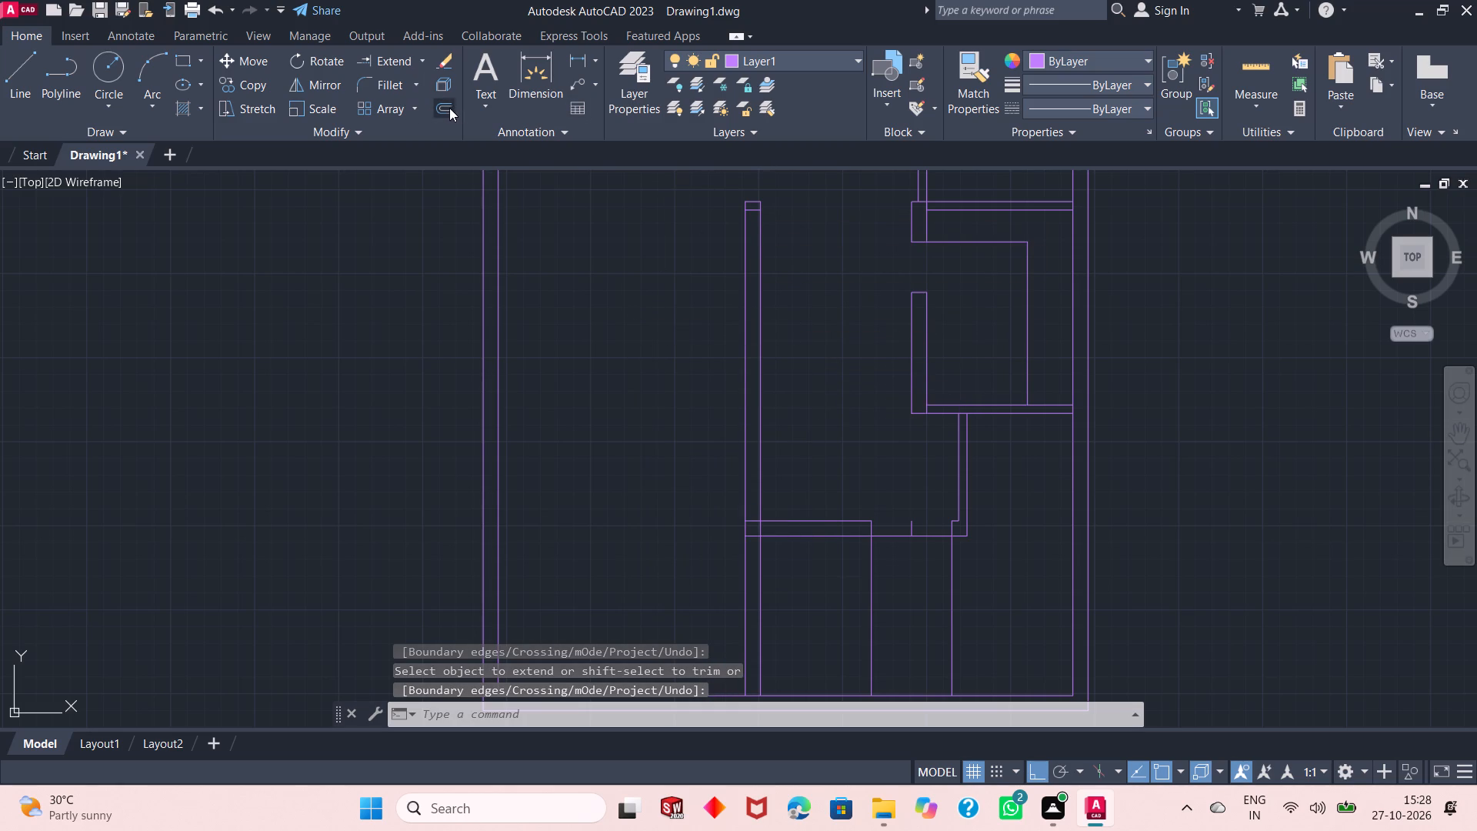
left_click_drag(449, 108, 447, 108)
left_click(447, 108)
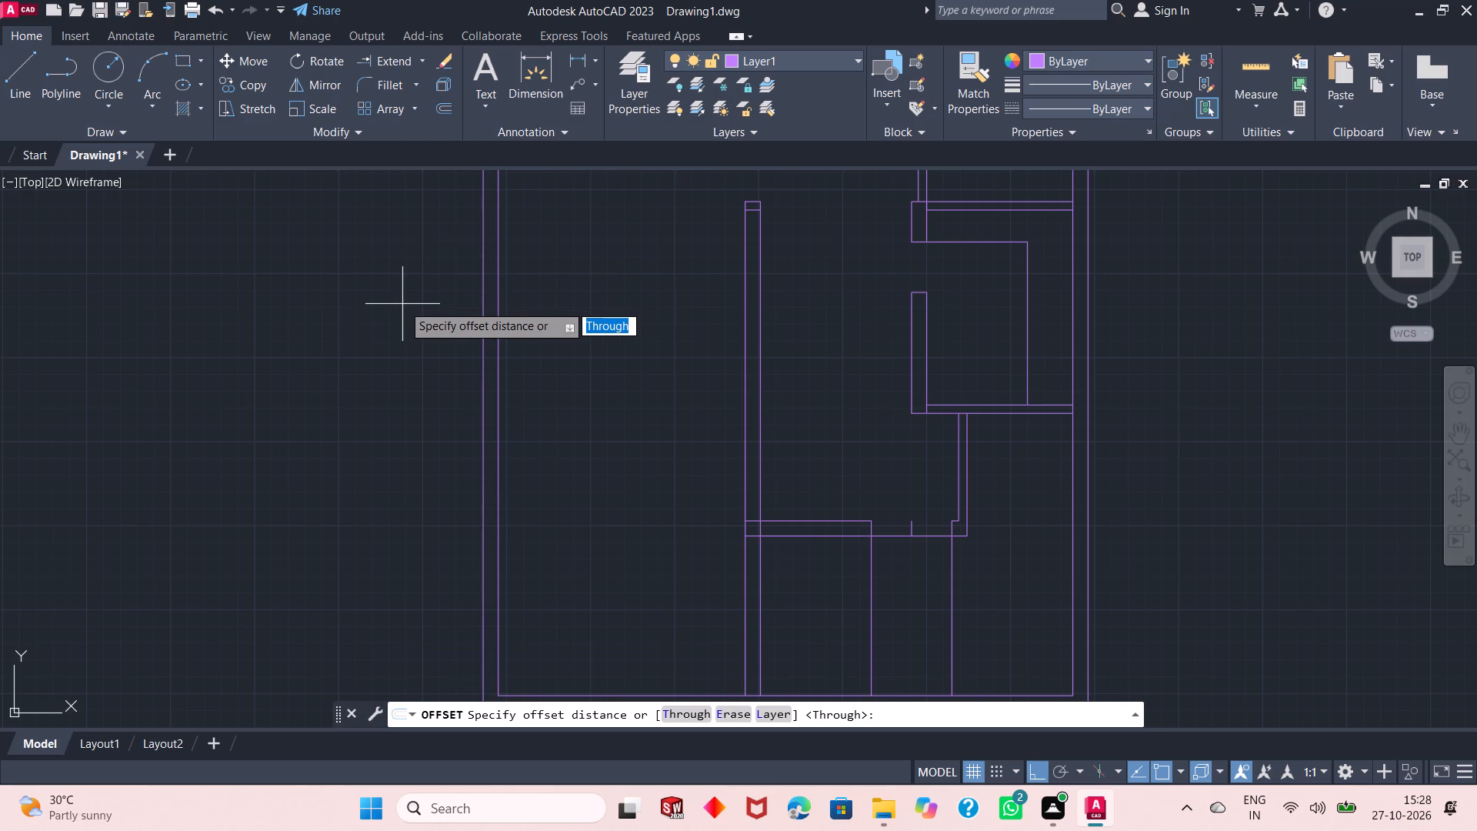
right_click(402, 304)
left_click(425, 313)
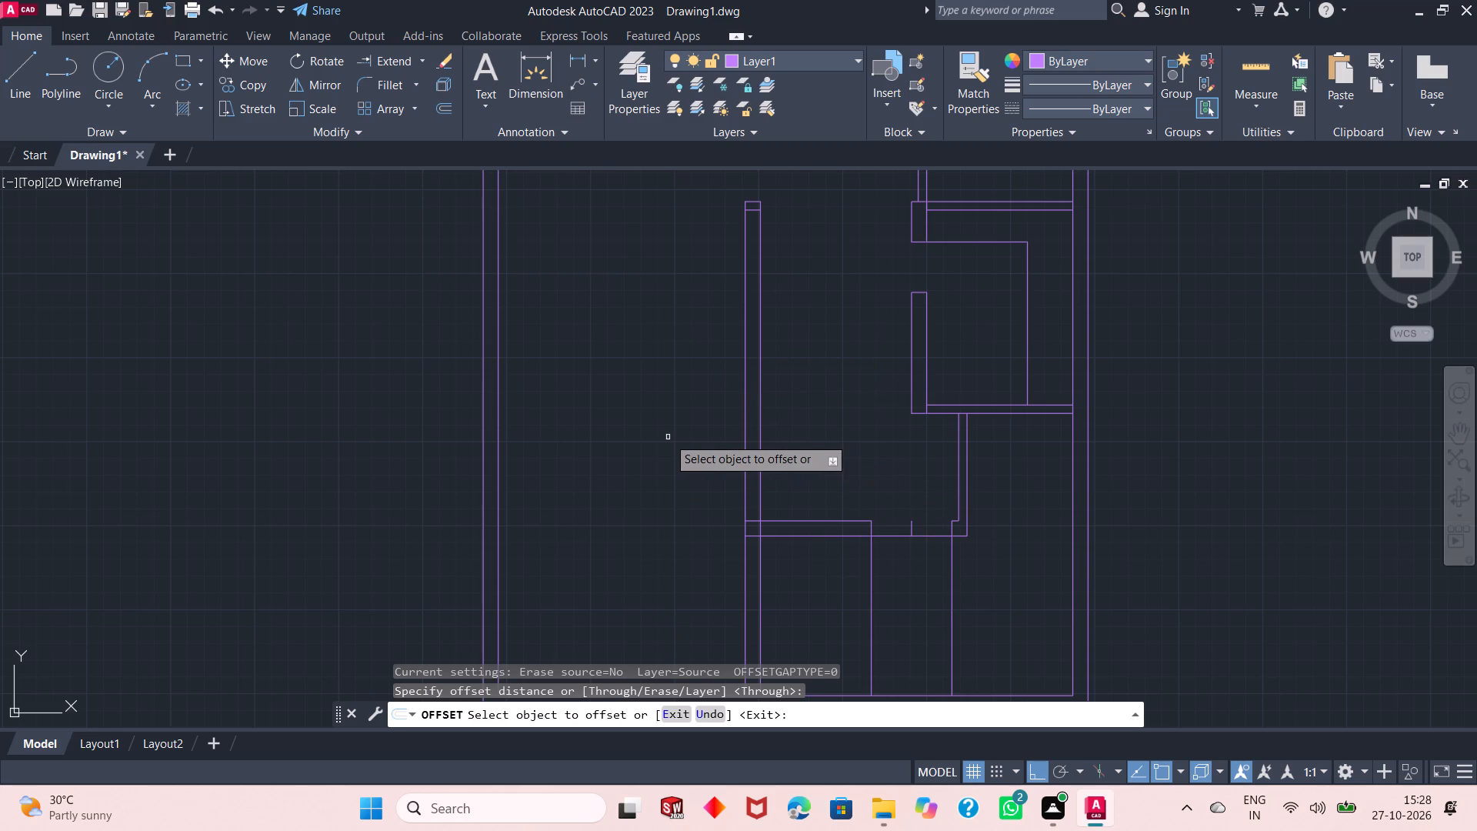
scroll(668, 437, "down", 2, "ctrl")
scroll(668, 437, "up", 2, "ctrl")
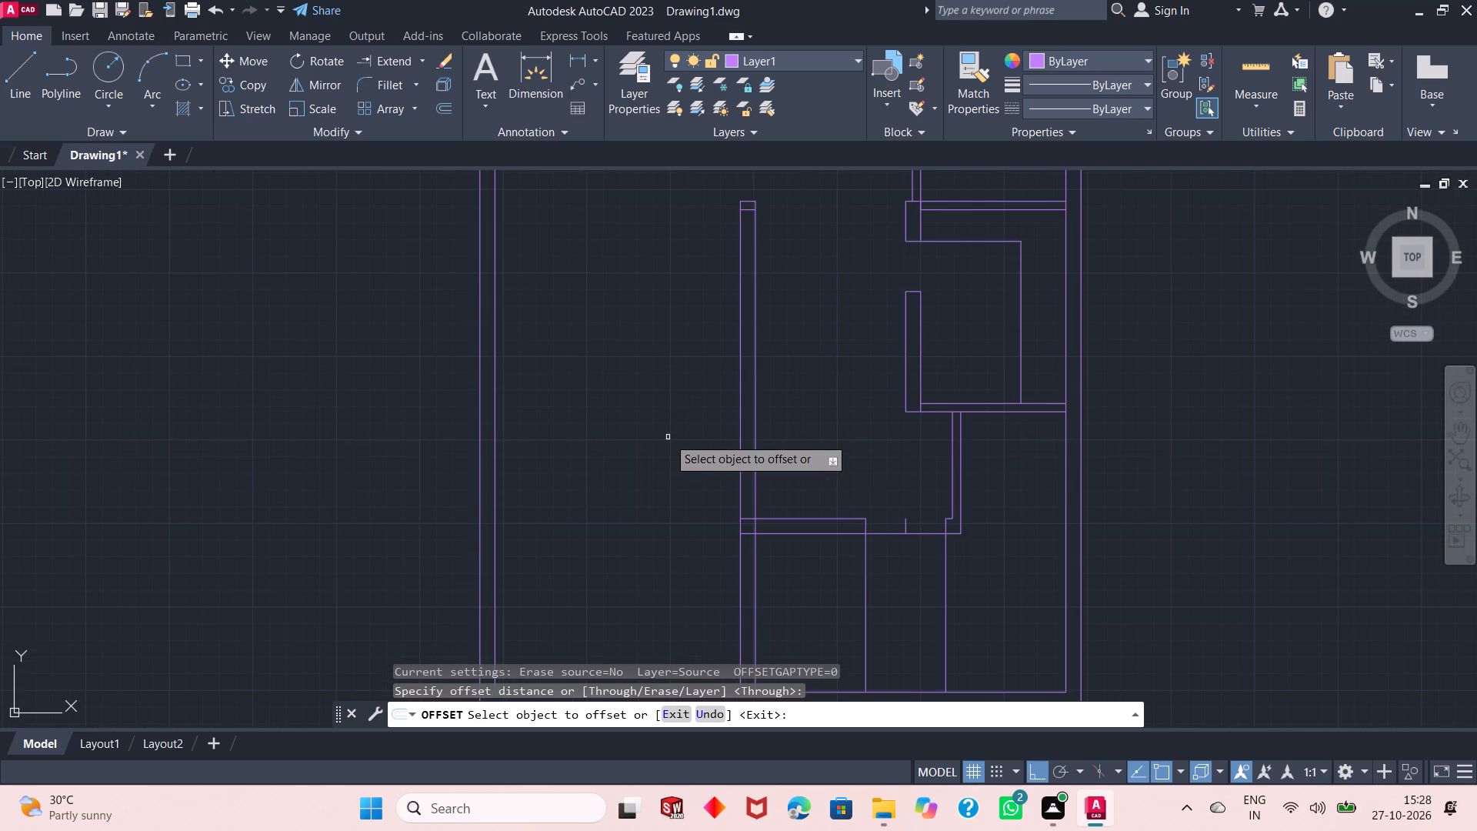
scroll(668, 437, "down", 1, "ctrl")
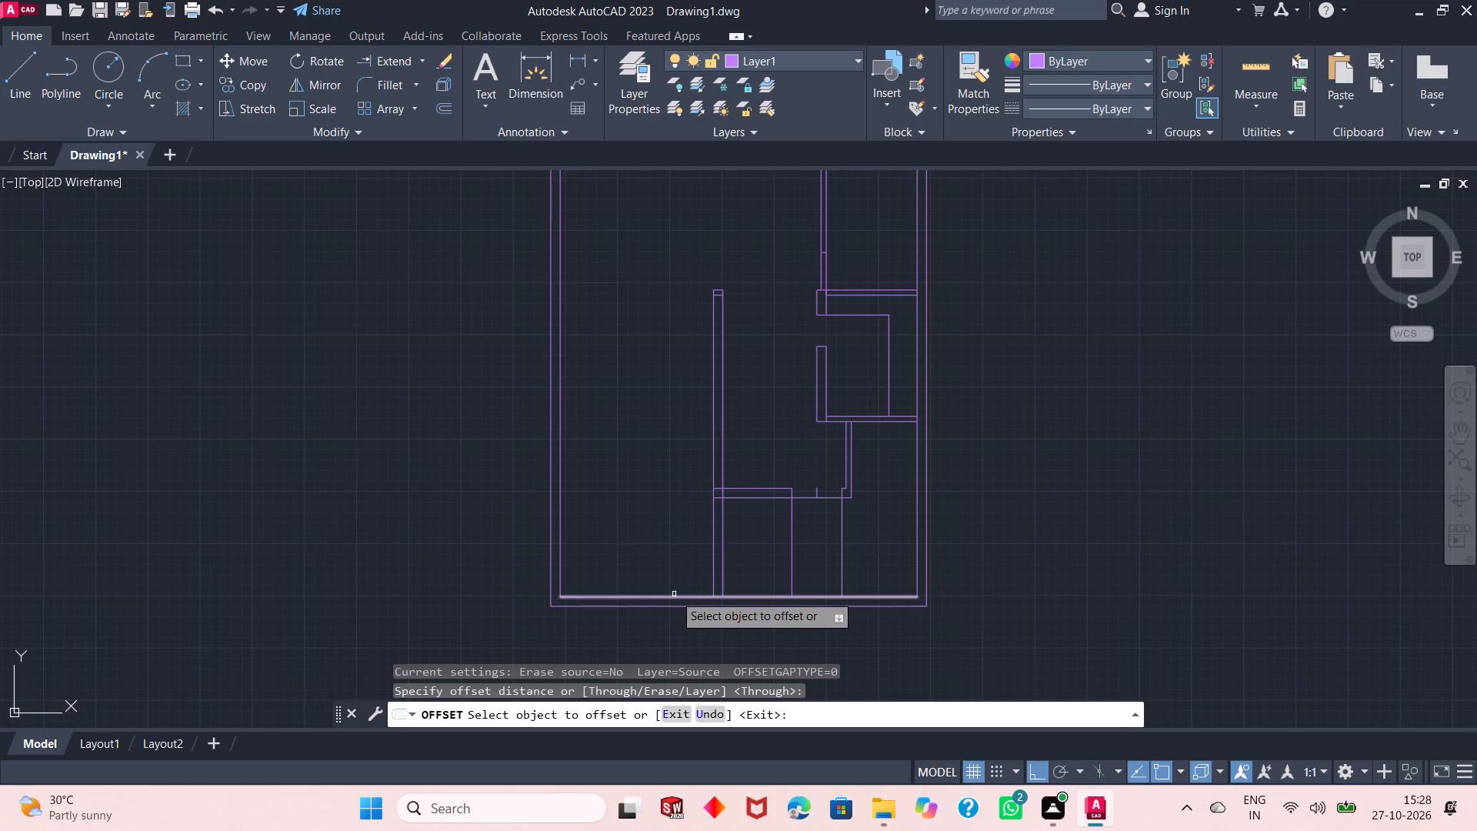
left_click(674, 594)
left_click(683, 599)
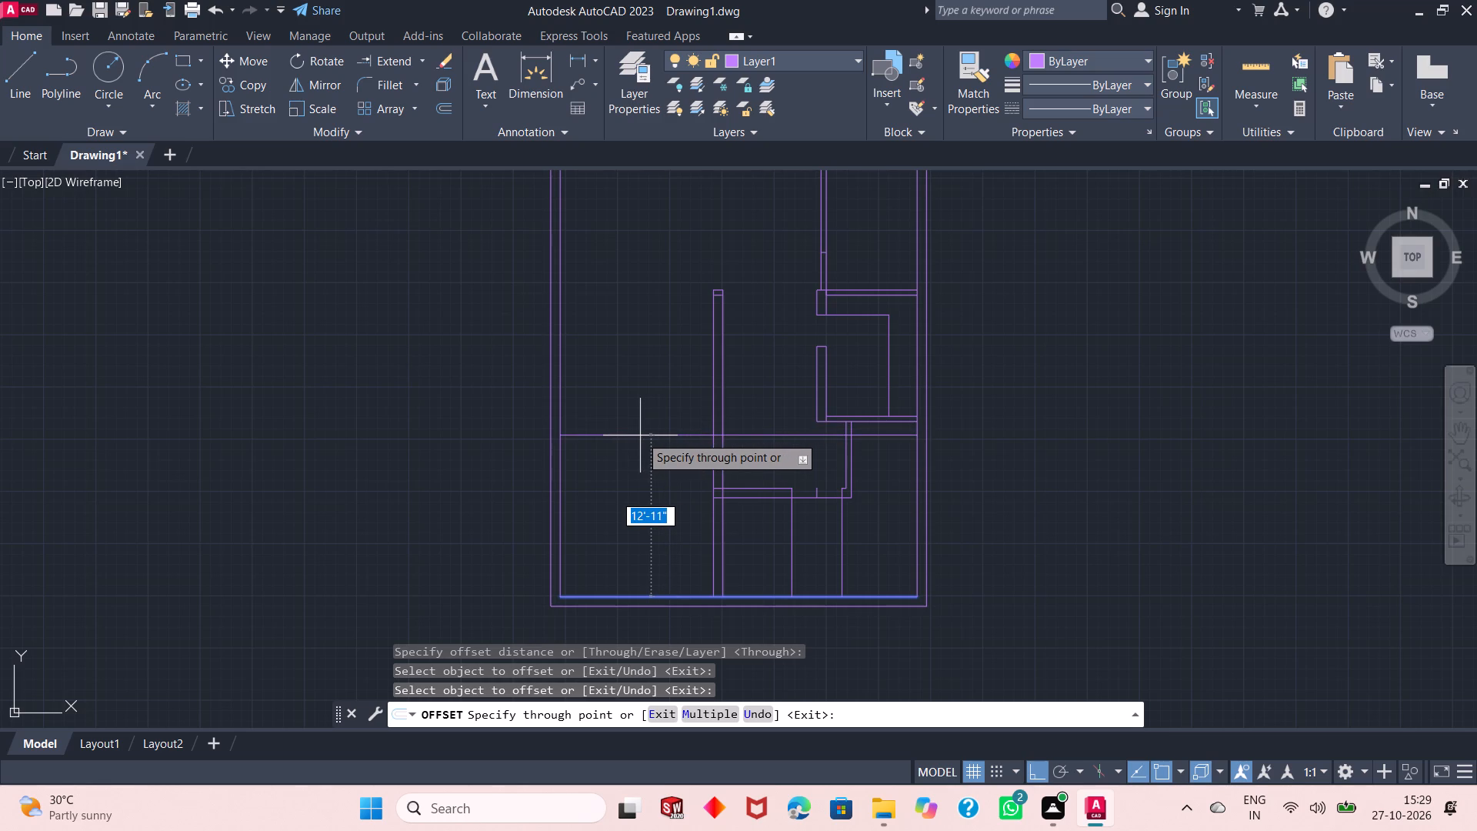
type("12'6\"")
key("Return")
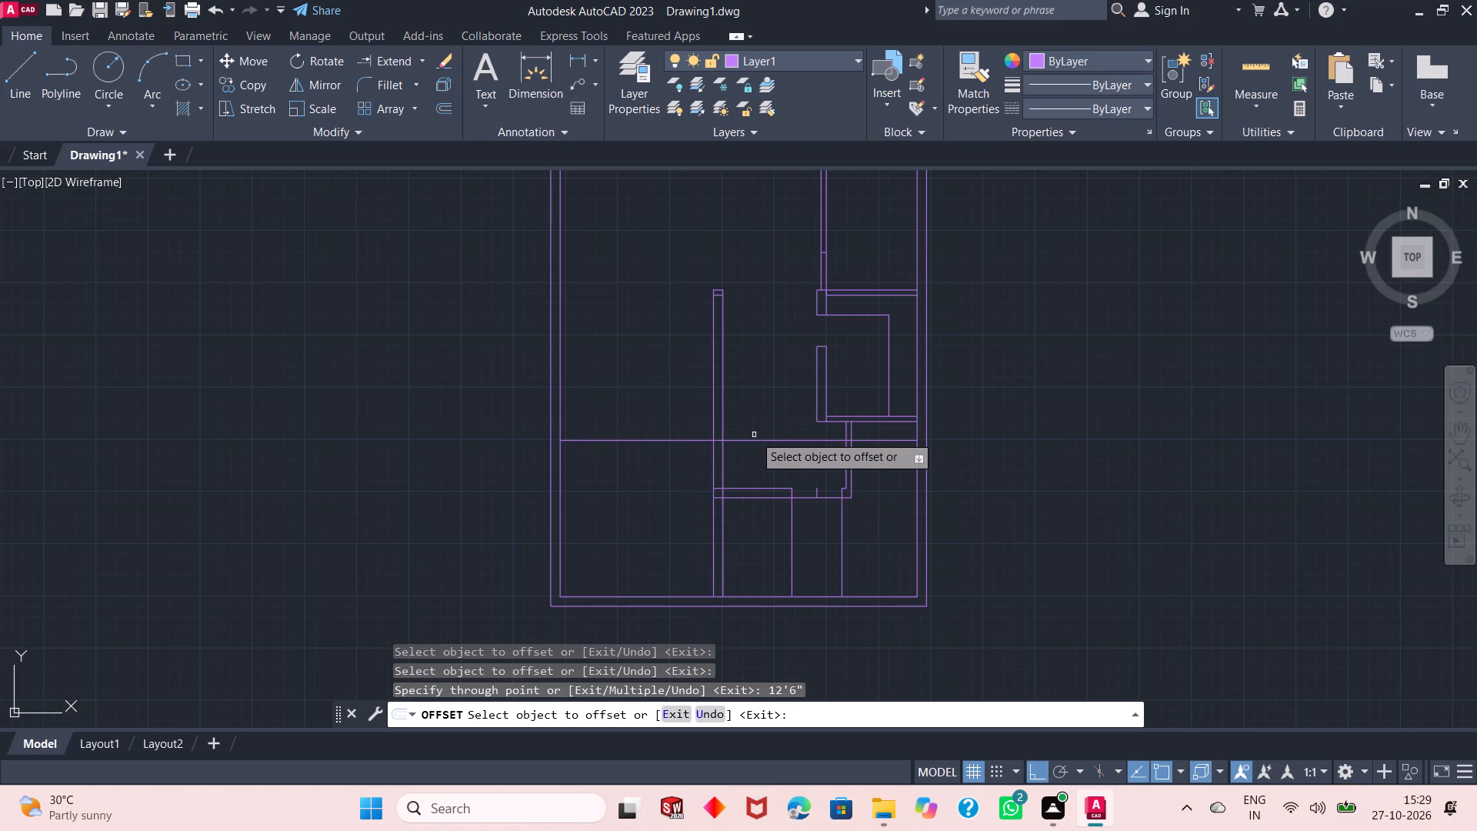
key("Escape")
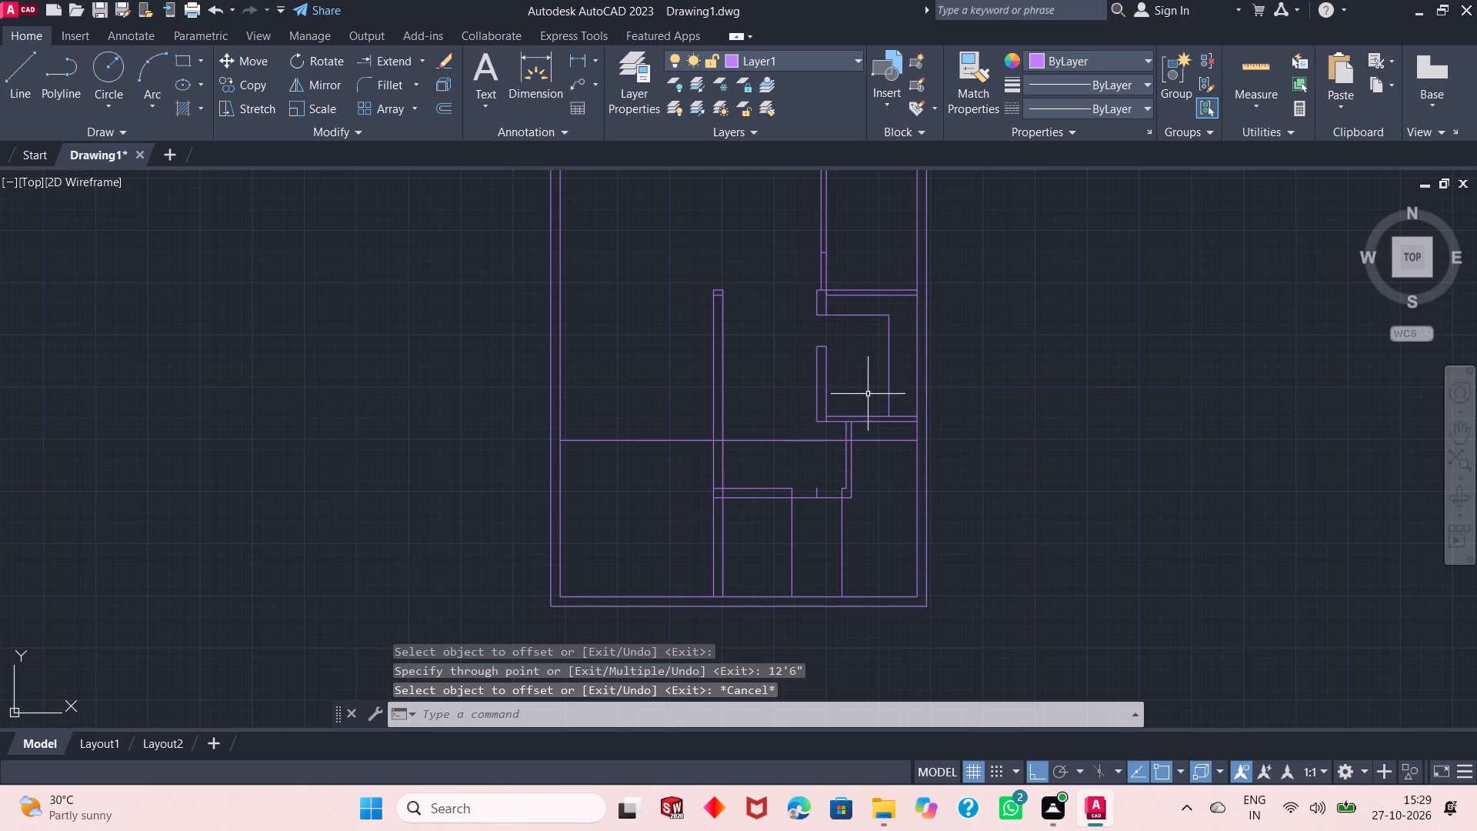
Trim the new horizontal line back to the right line of the long vertical partition, keeping its portion from the left outer wall.
left_click(421, 67)
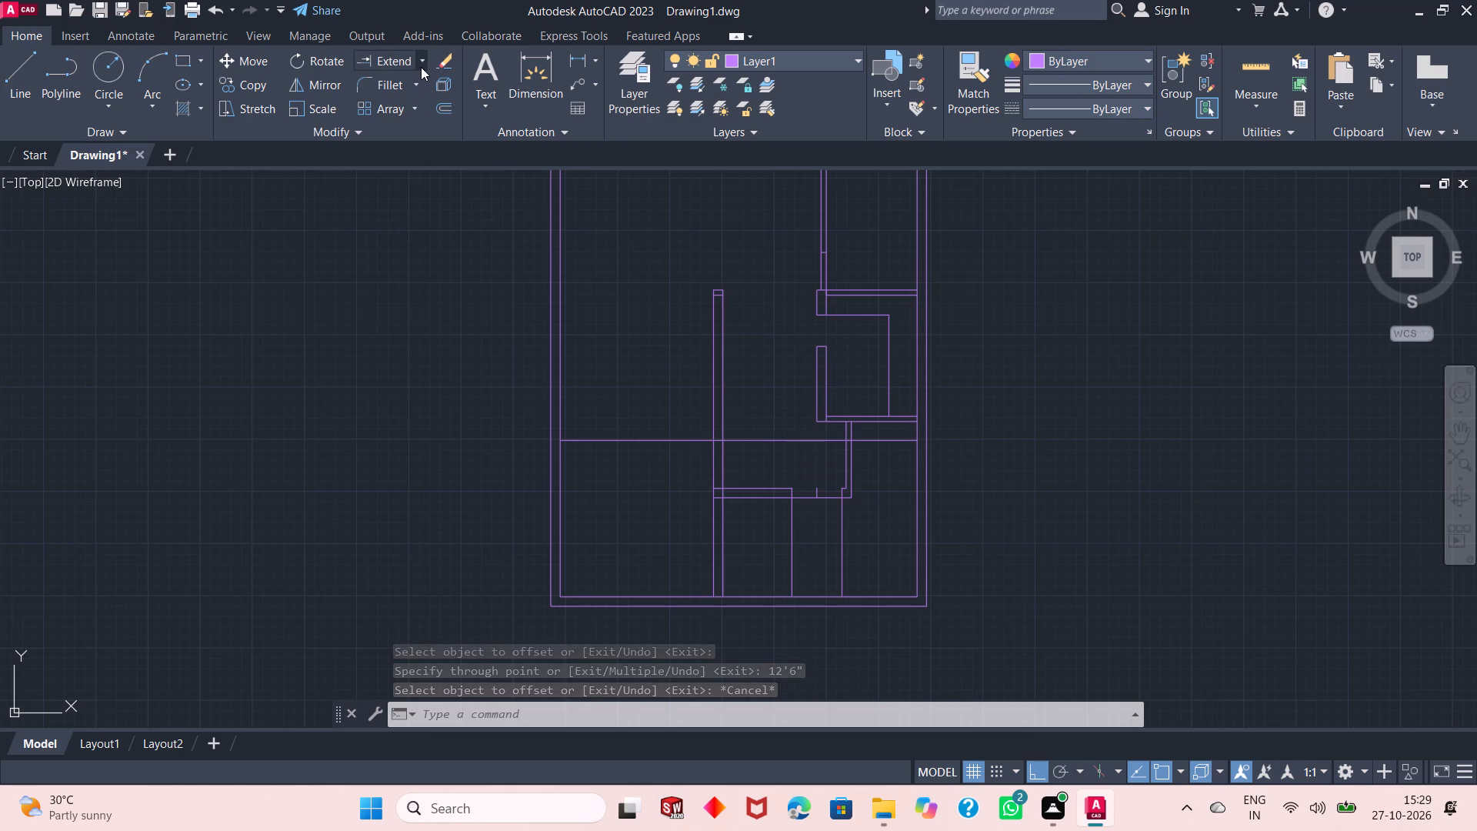
left_click(415, 92)
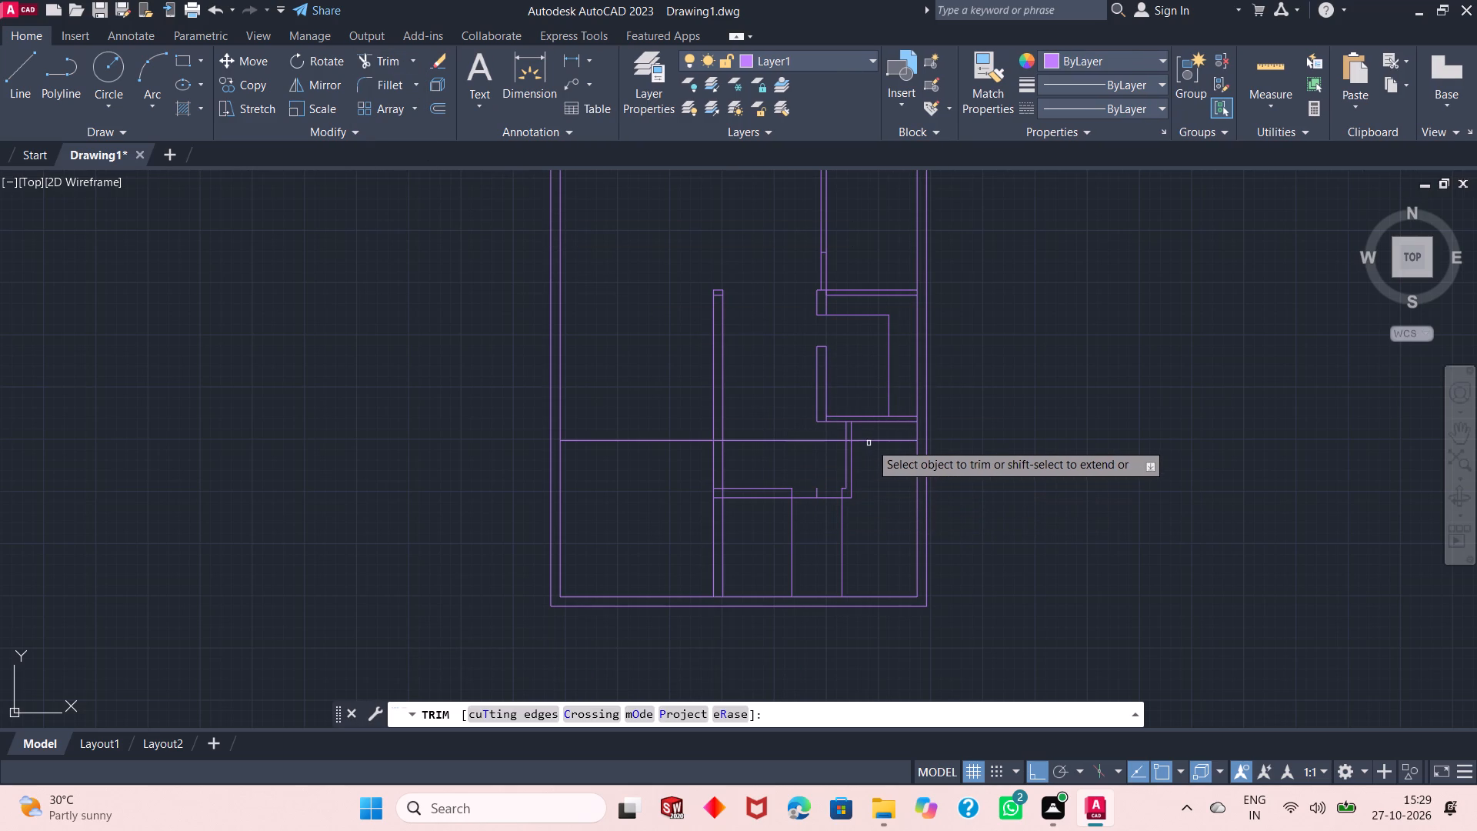
left_click(871, 442)
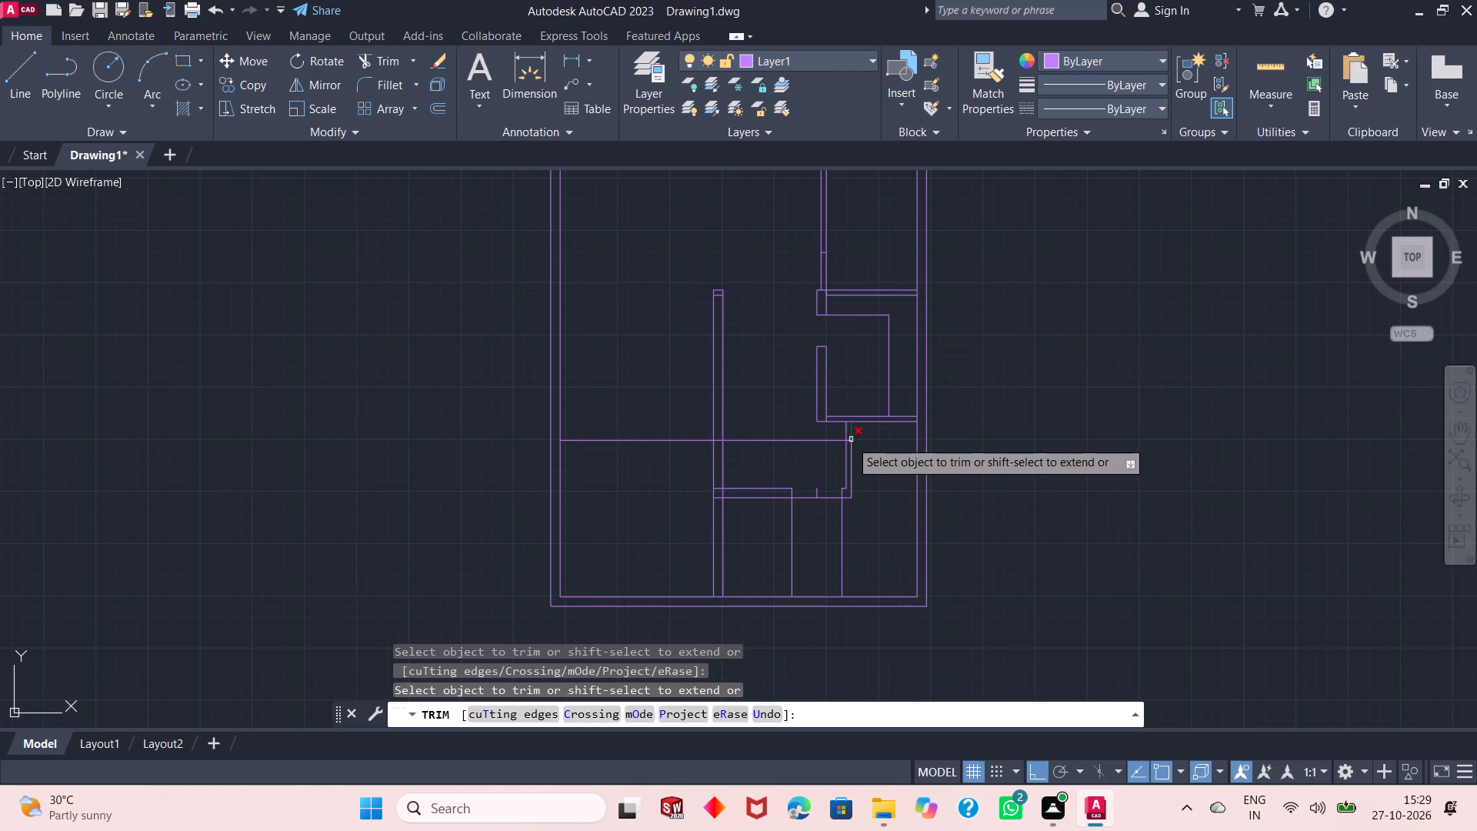
left_click(849, 440)
key("ctrl+z")
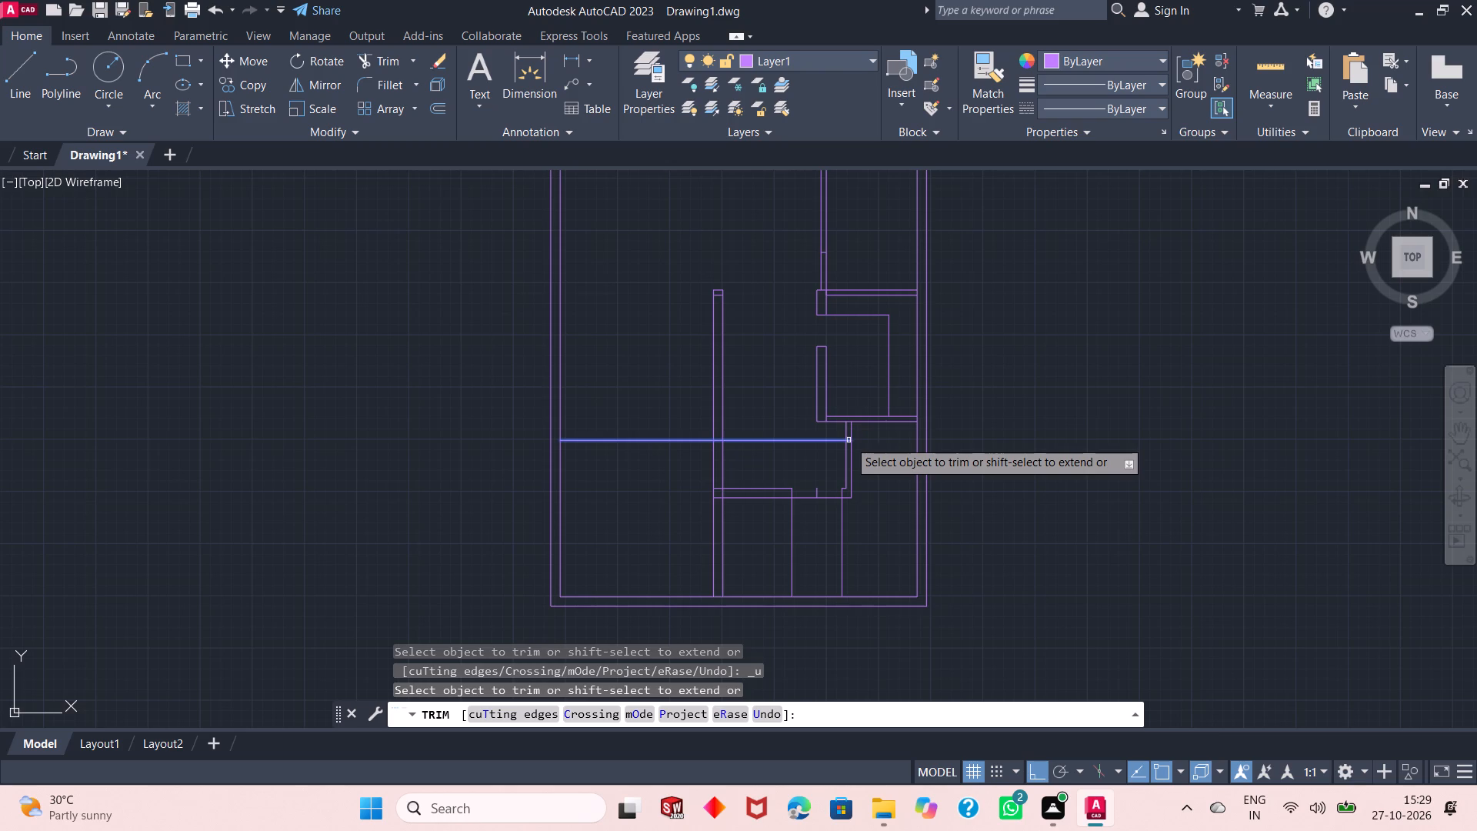
scroll(849, 440, "up", 3, "ctrl")
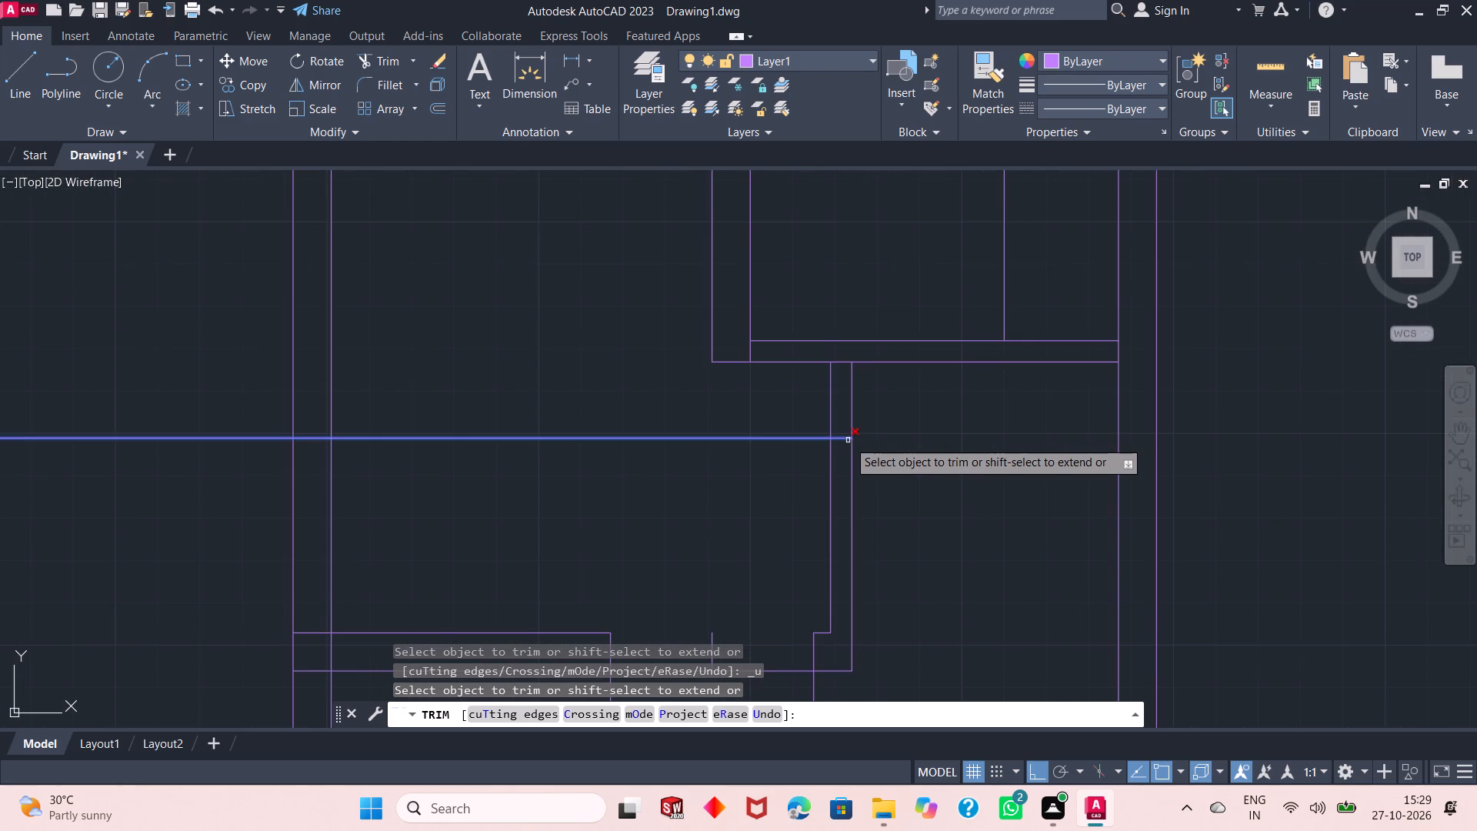
left_click(848, 440)
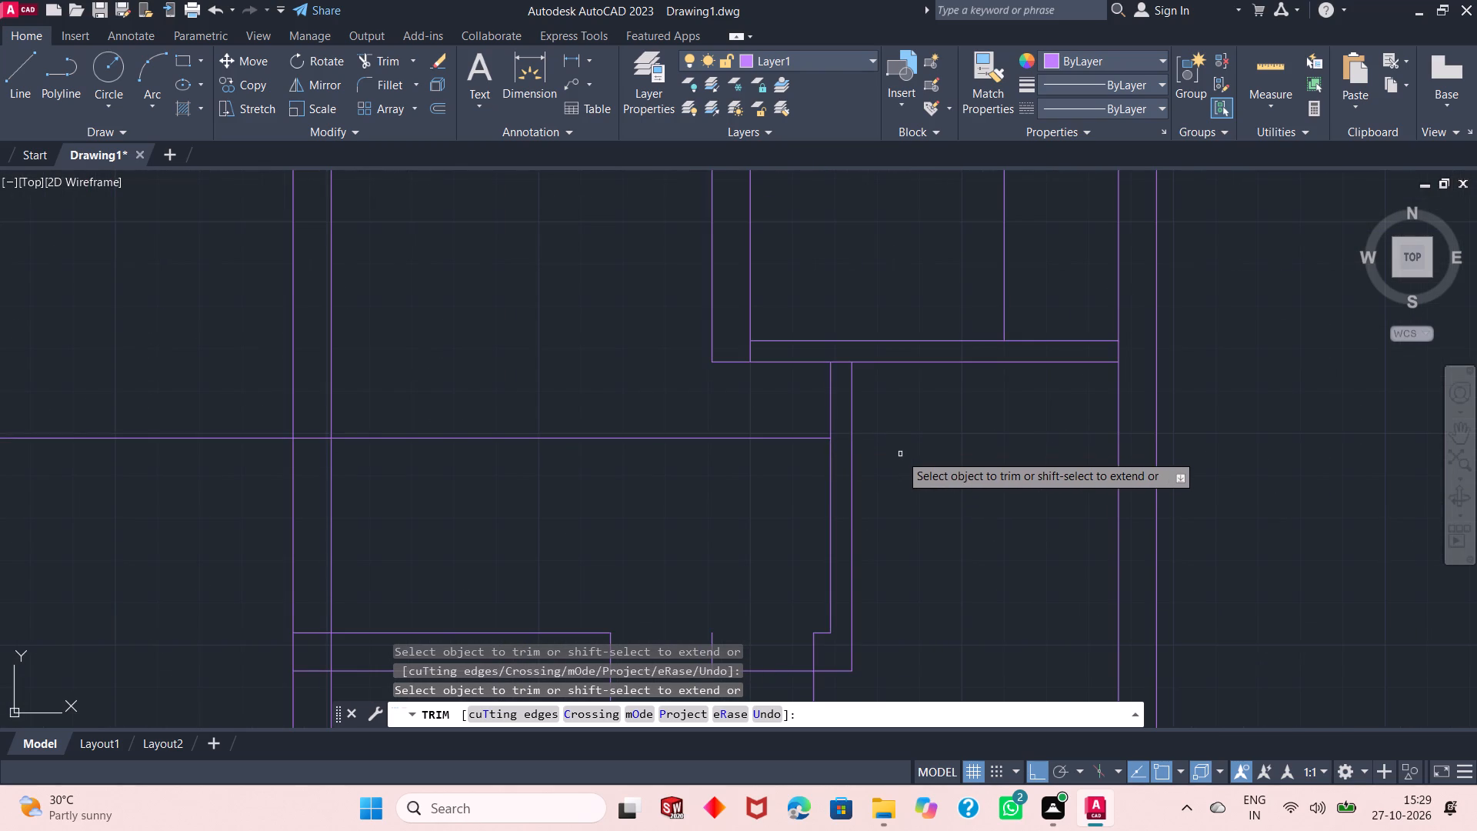
scroll(900, 454, "down", 3, "ctrl")
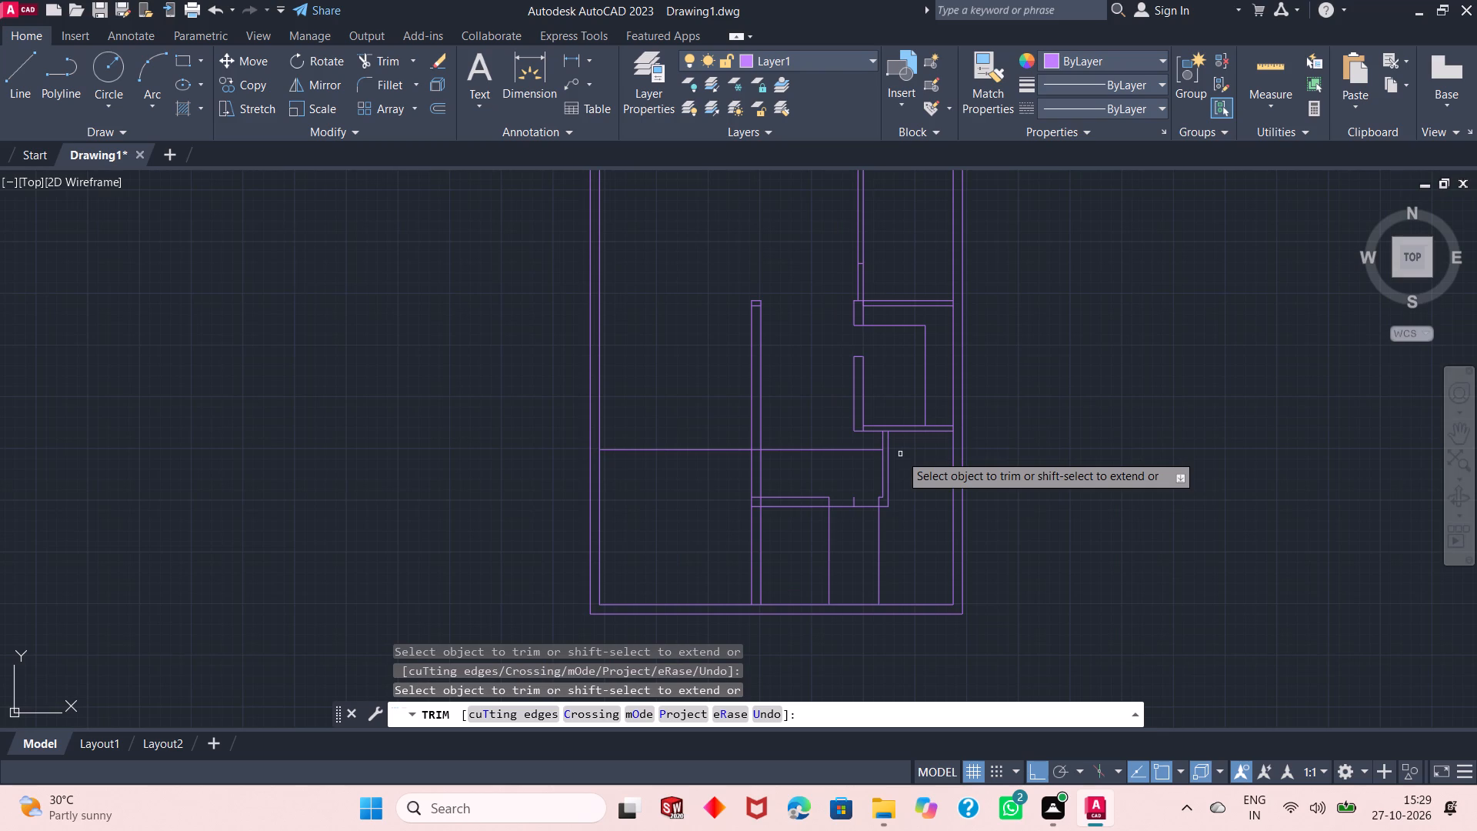
left_click(846, 449)
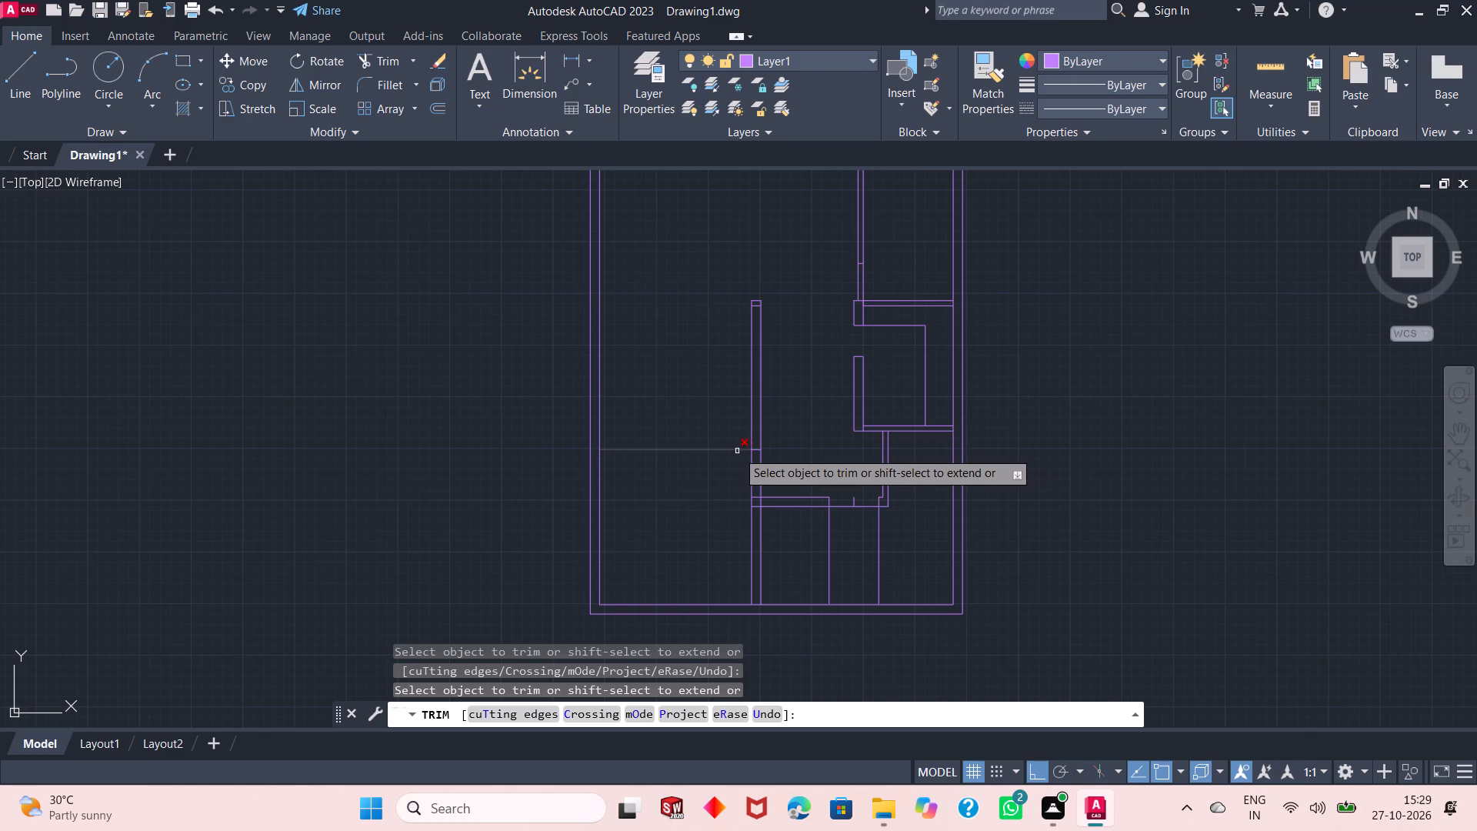
scroll(731, 451, "up", 1, "ctrl")
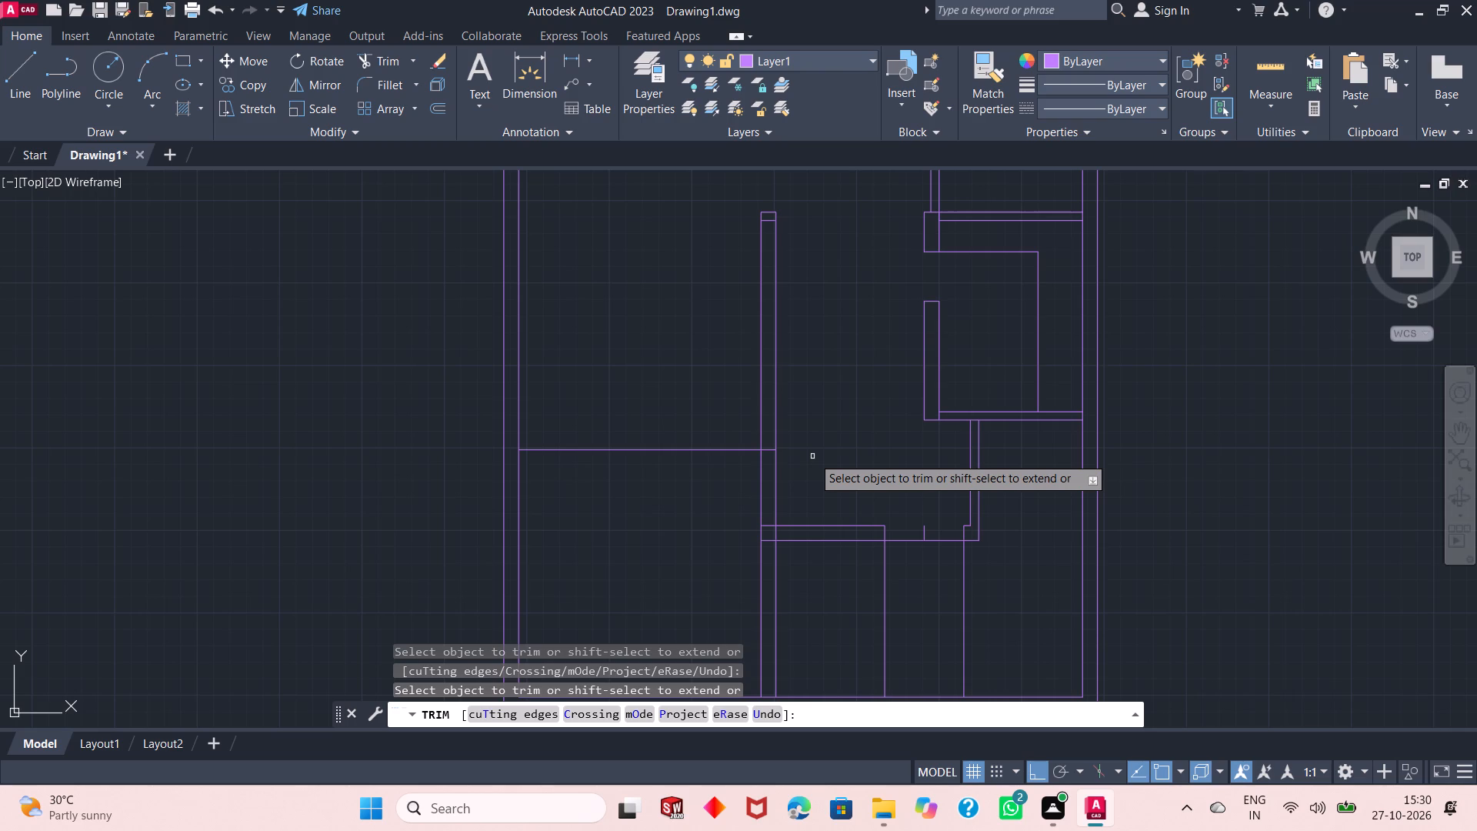
key("Escape")
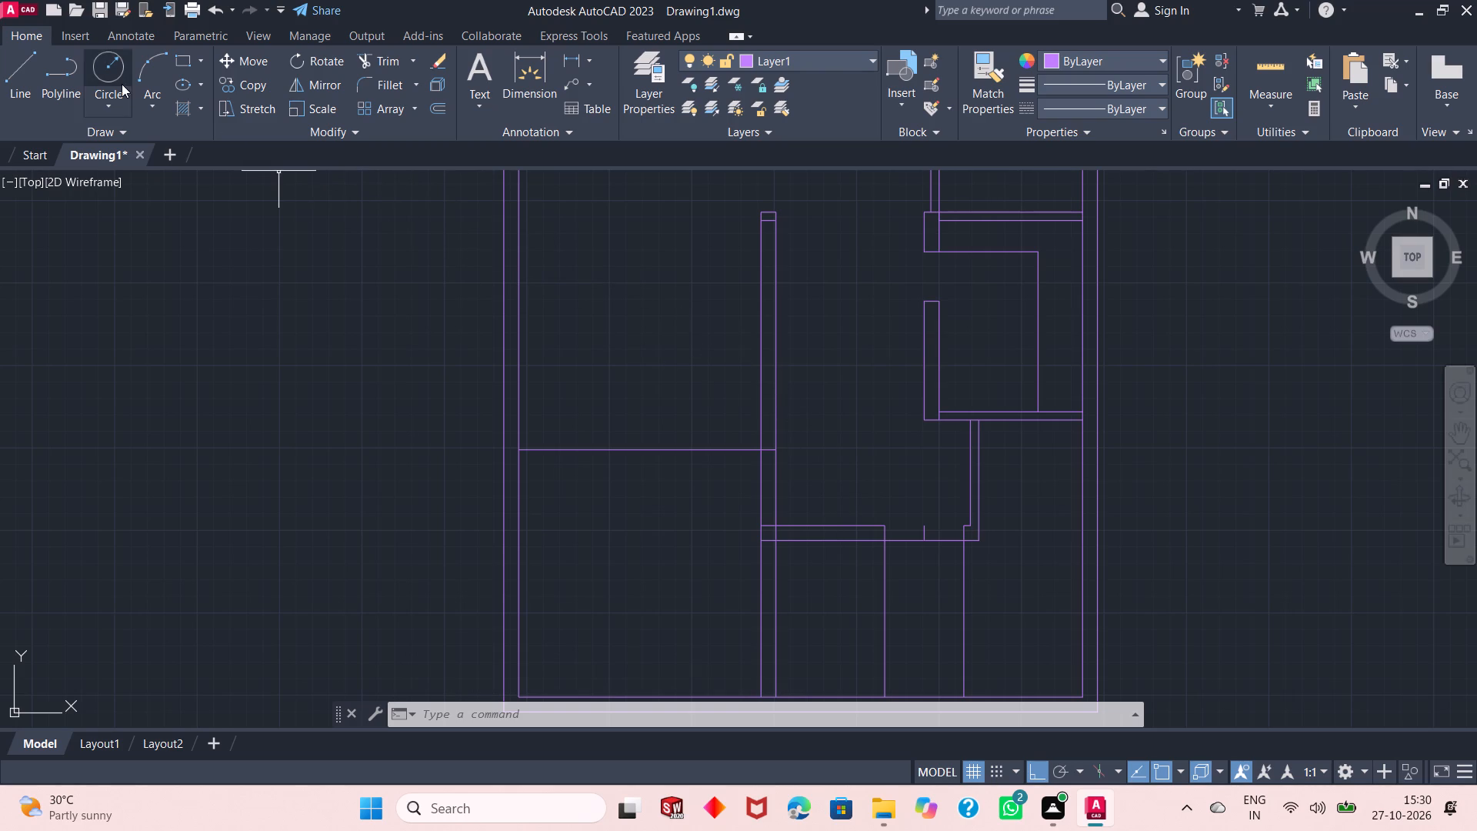
Draw a 1' by 1' column outline with lines above the new horizontal line, against the long vertical partition's right line.
left_click(35, 102)
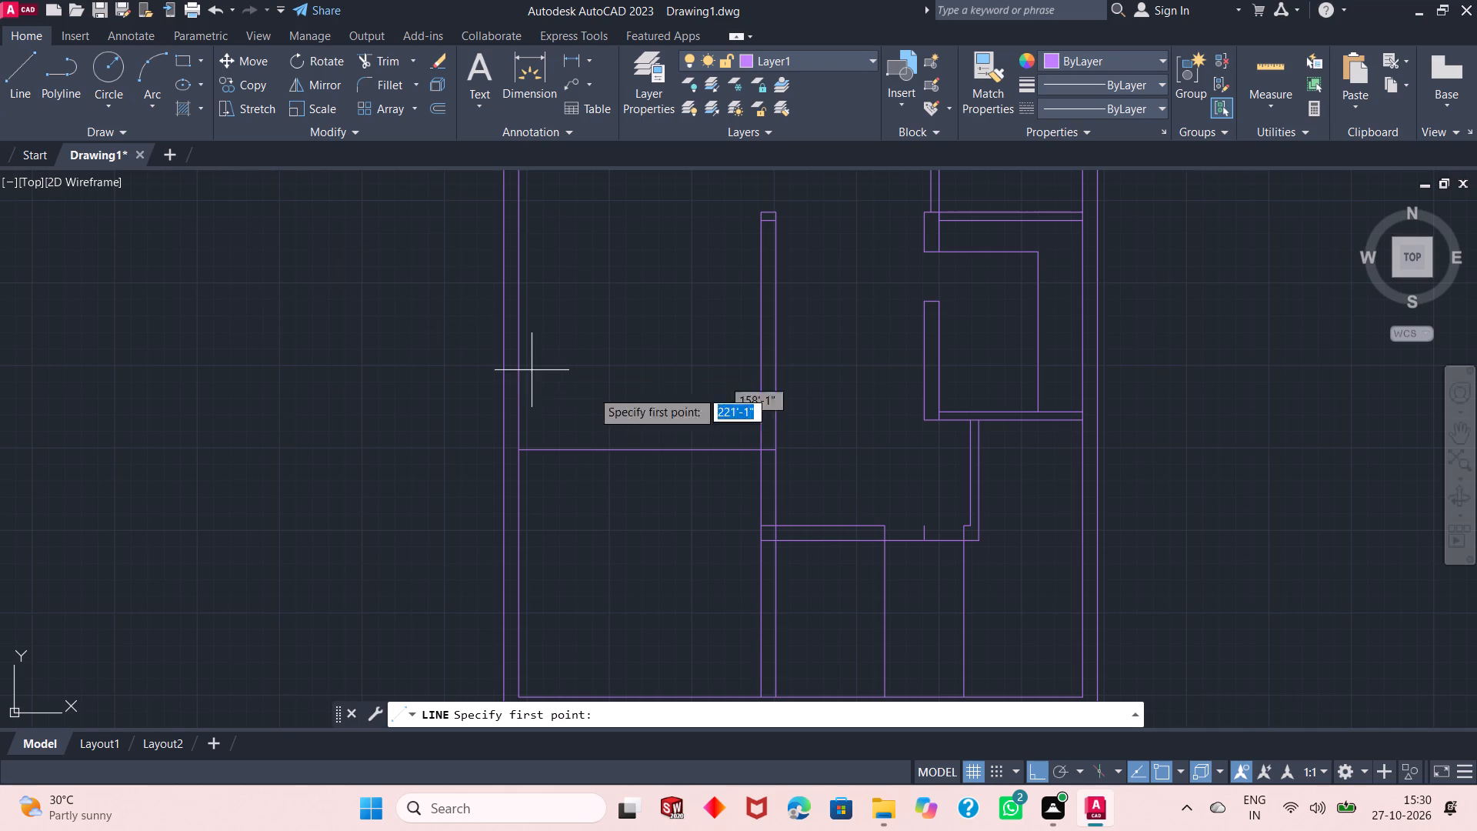
left_click(778, 449)
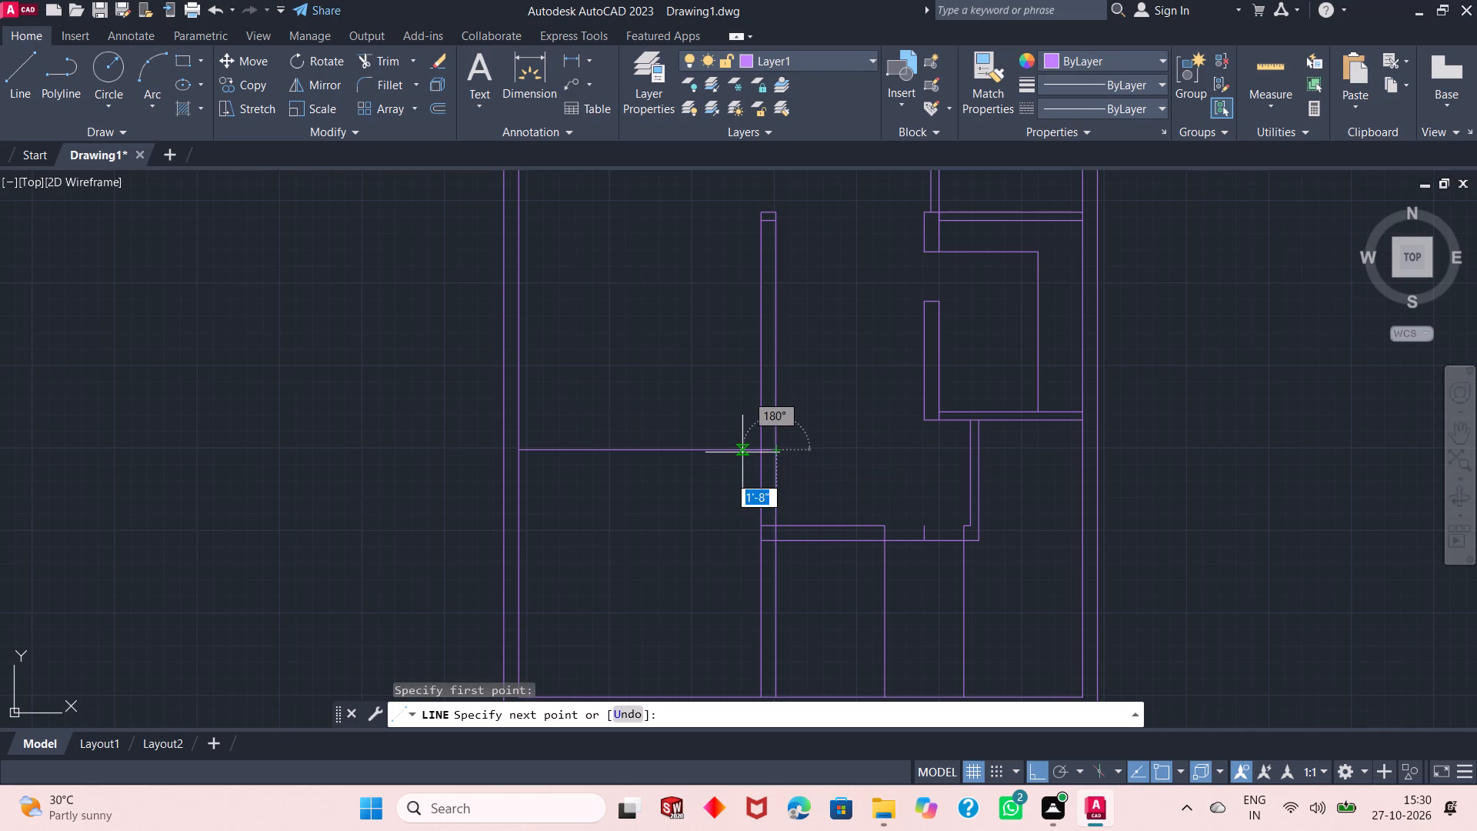
type("1'")
key("Return")
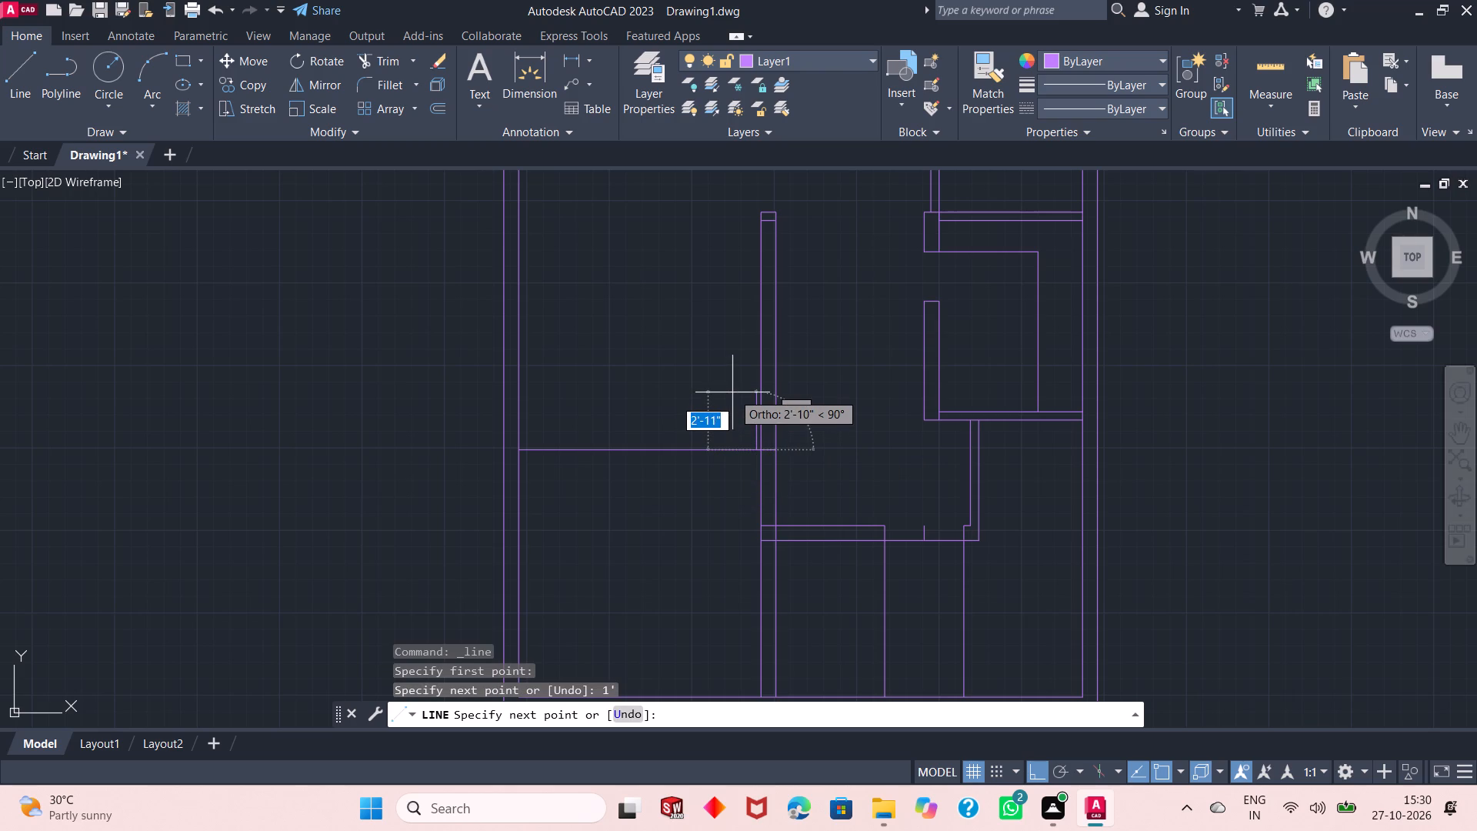
type("1'")
key("Return")
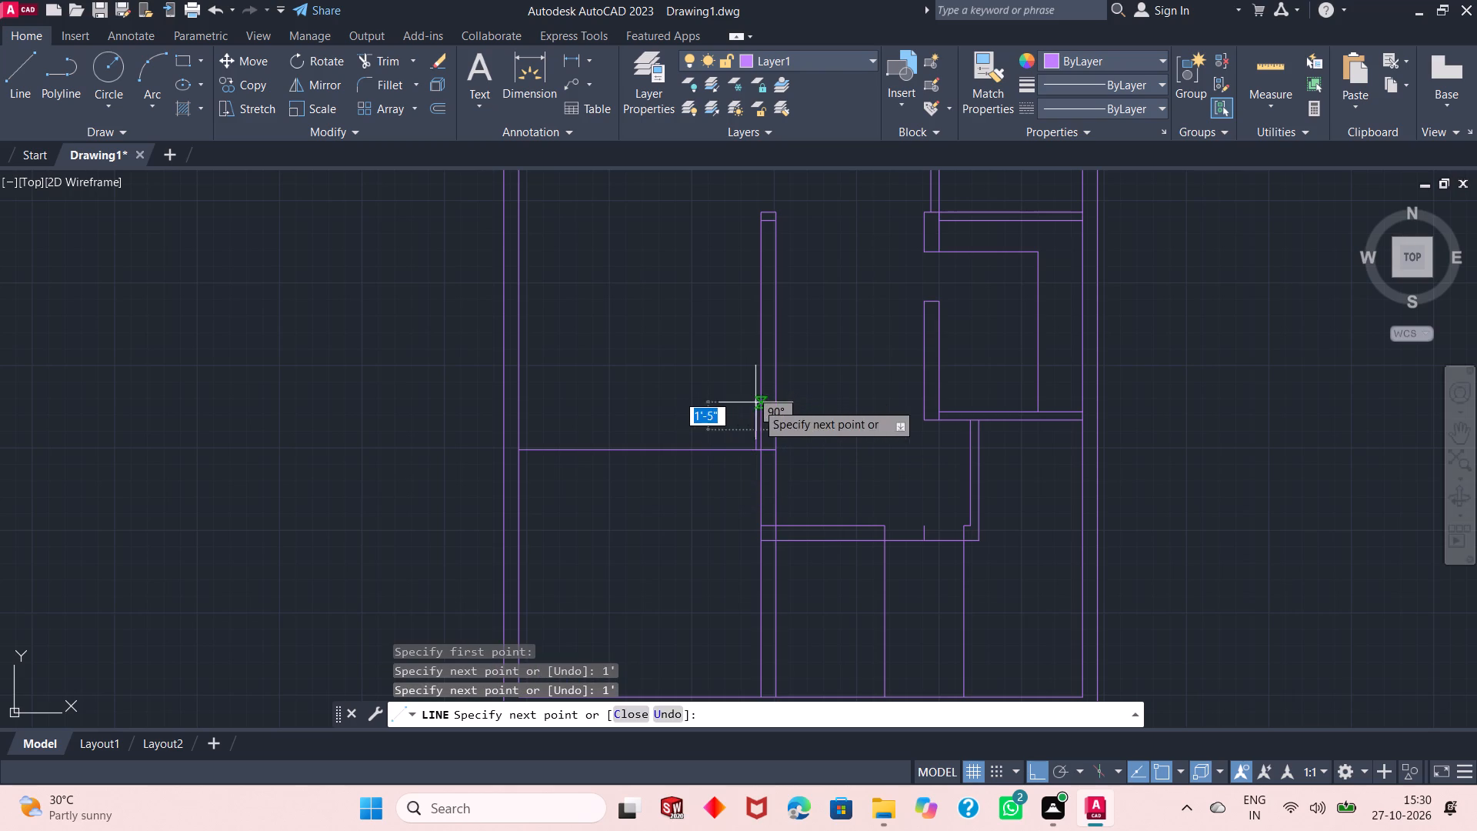
key("Escape")
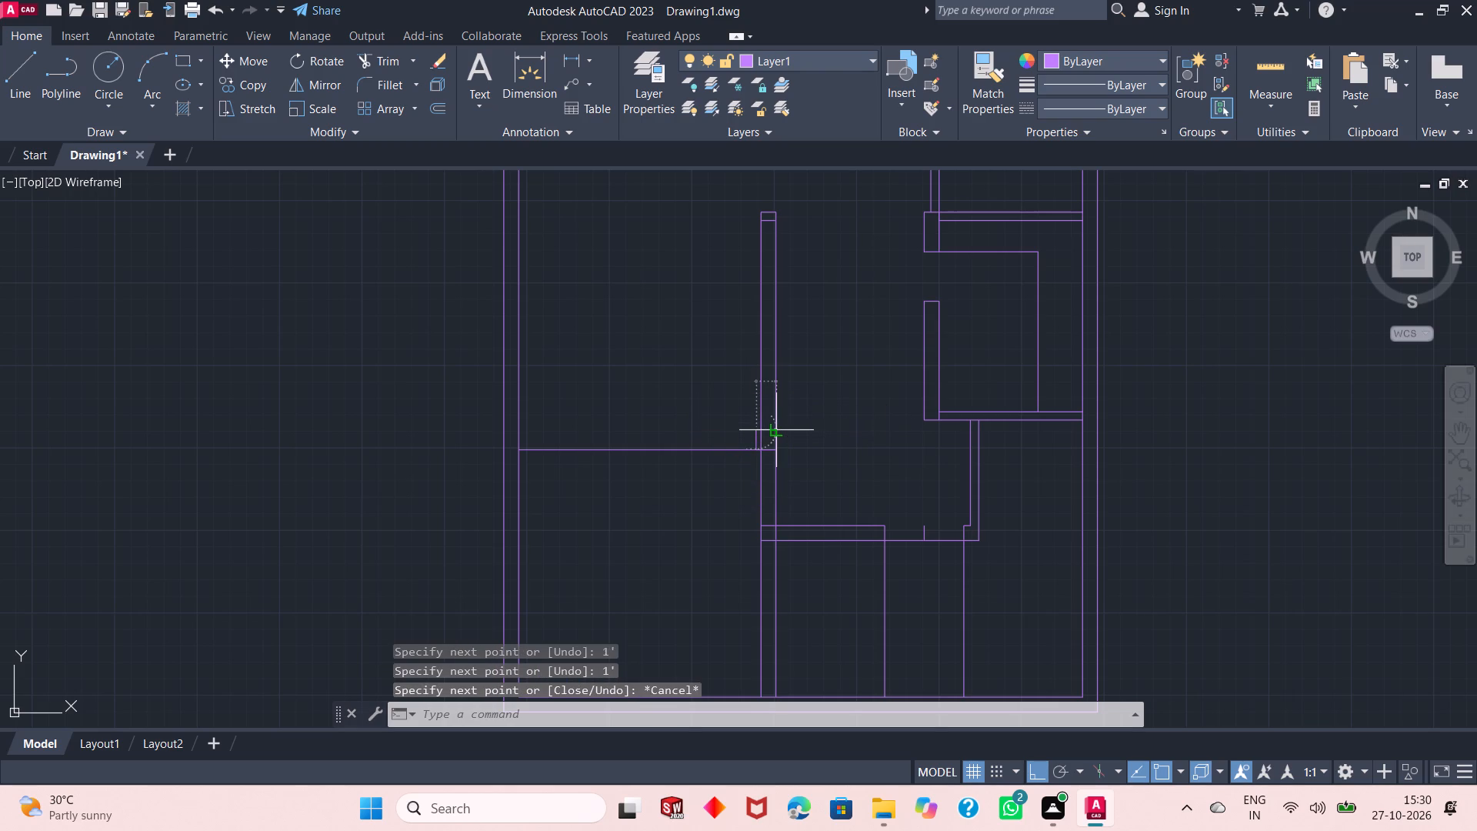
key("Return")
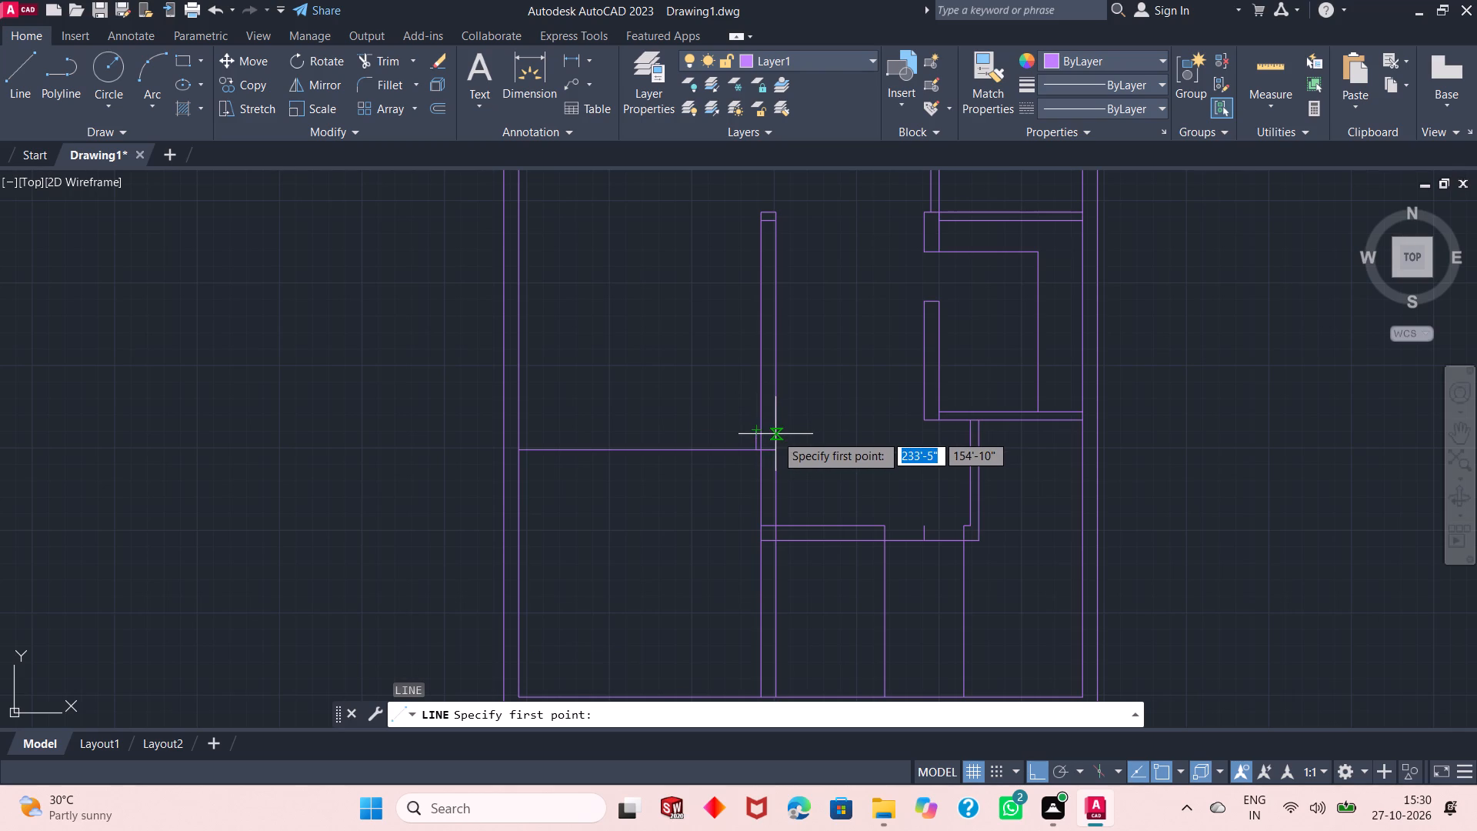
left_click(757, 432)
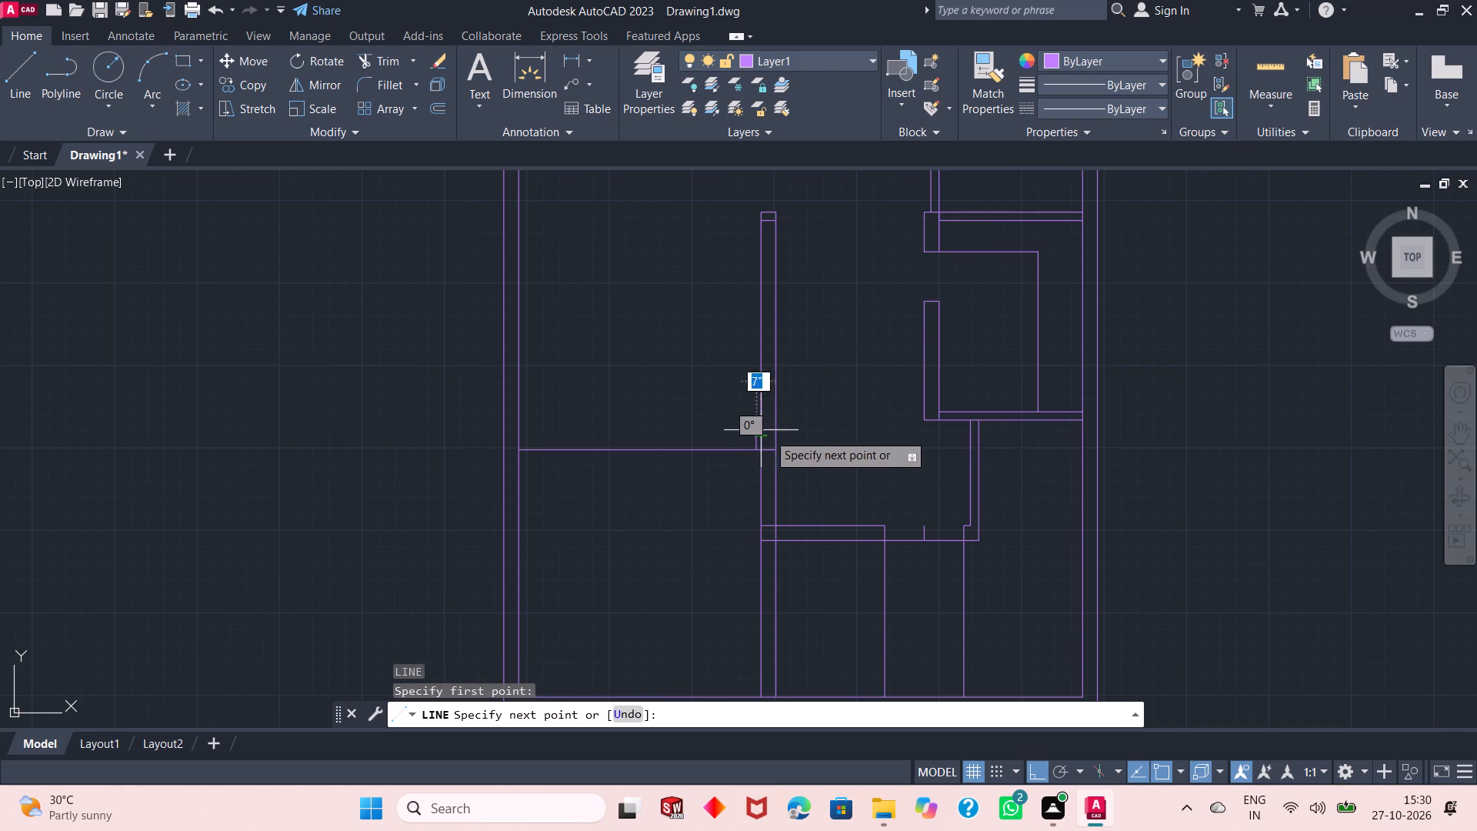
left_click(779, 435)
key("Escape")
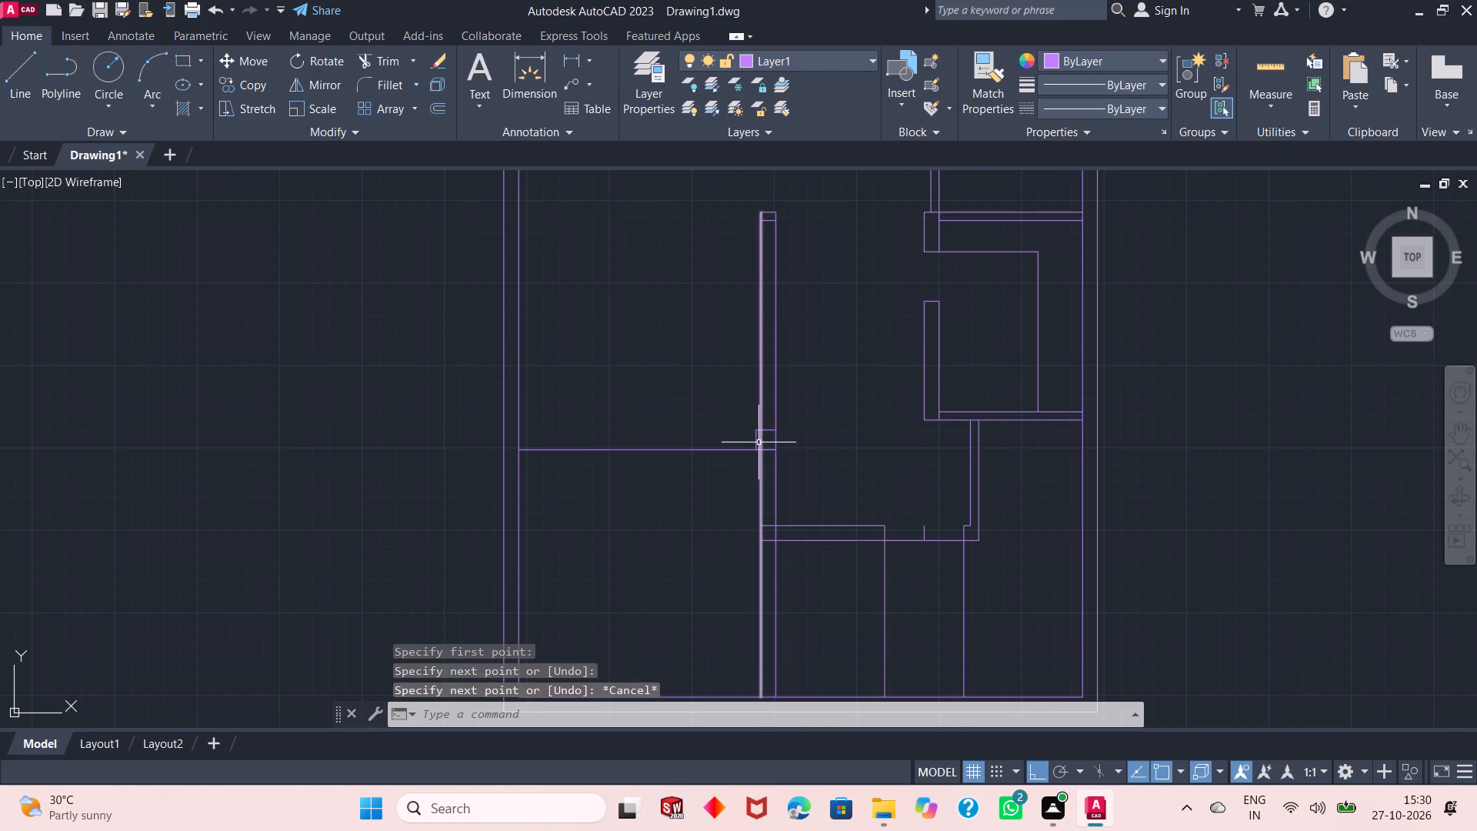
scroll(758, 442, "up", 4, "ctrl")
scroll(758, 442, "down", 1, "ctrl")
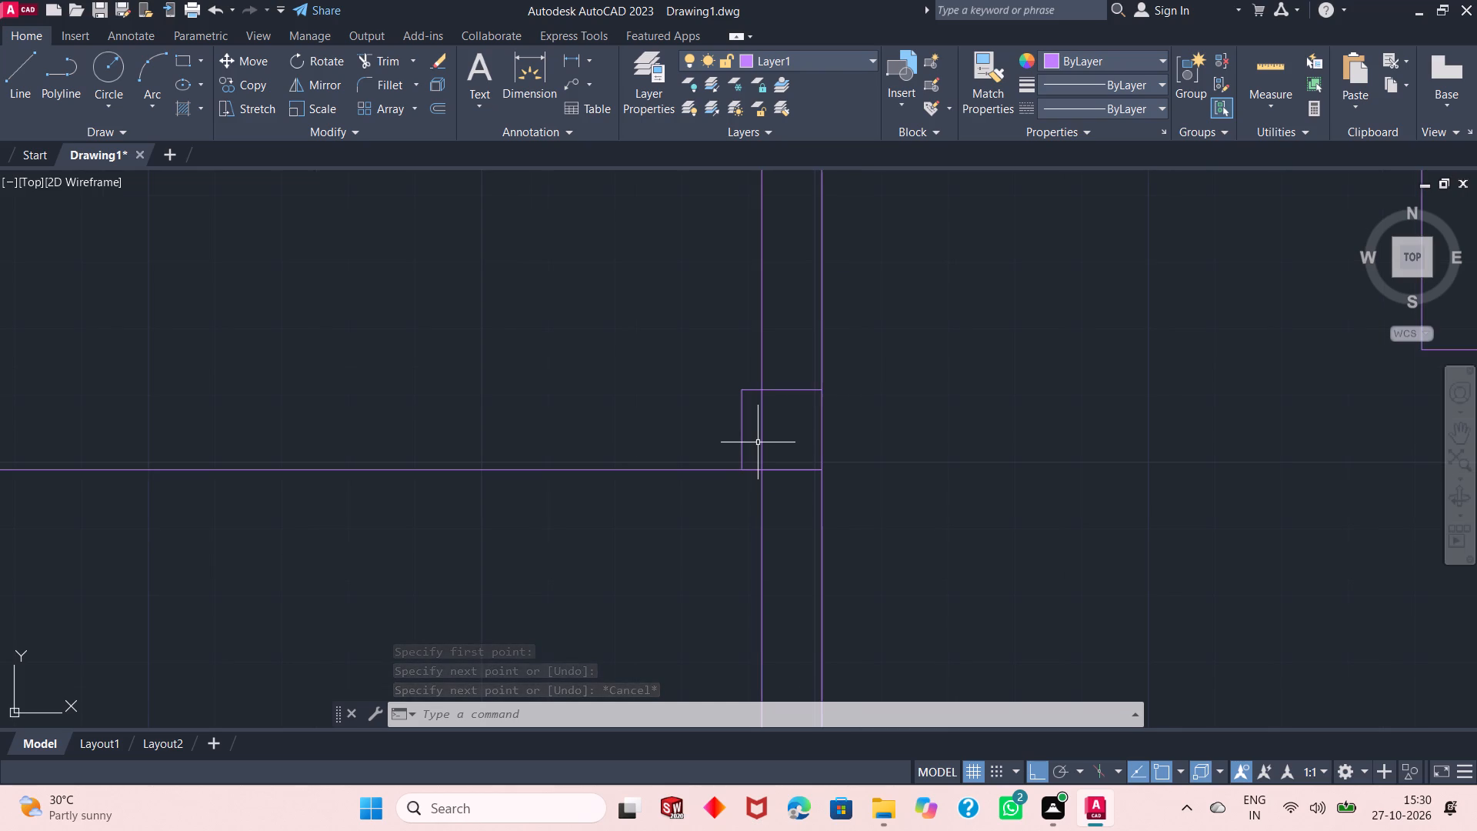
Offset the horizontal line at the 1' by 1' column's base 2'6" upward using the Through option.
scroll(758, 442, "down", 2, "ctrl")
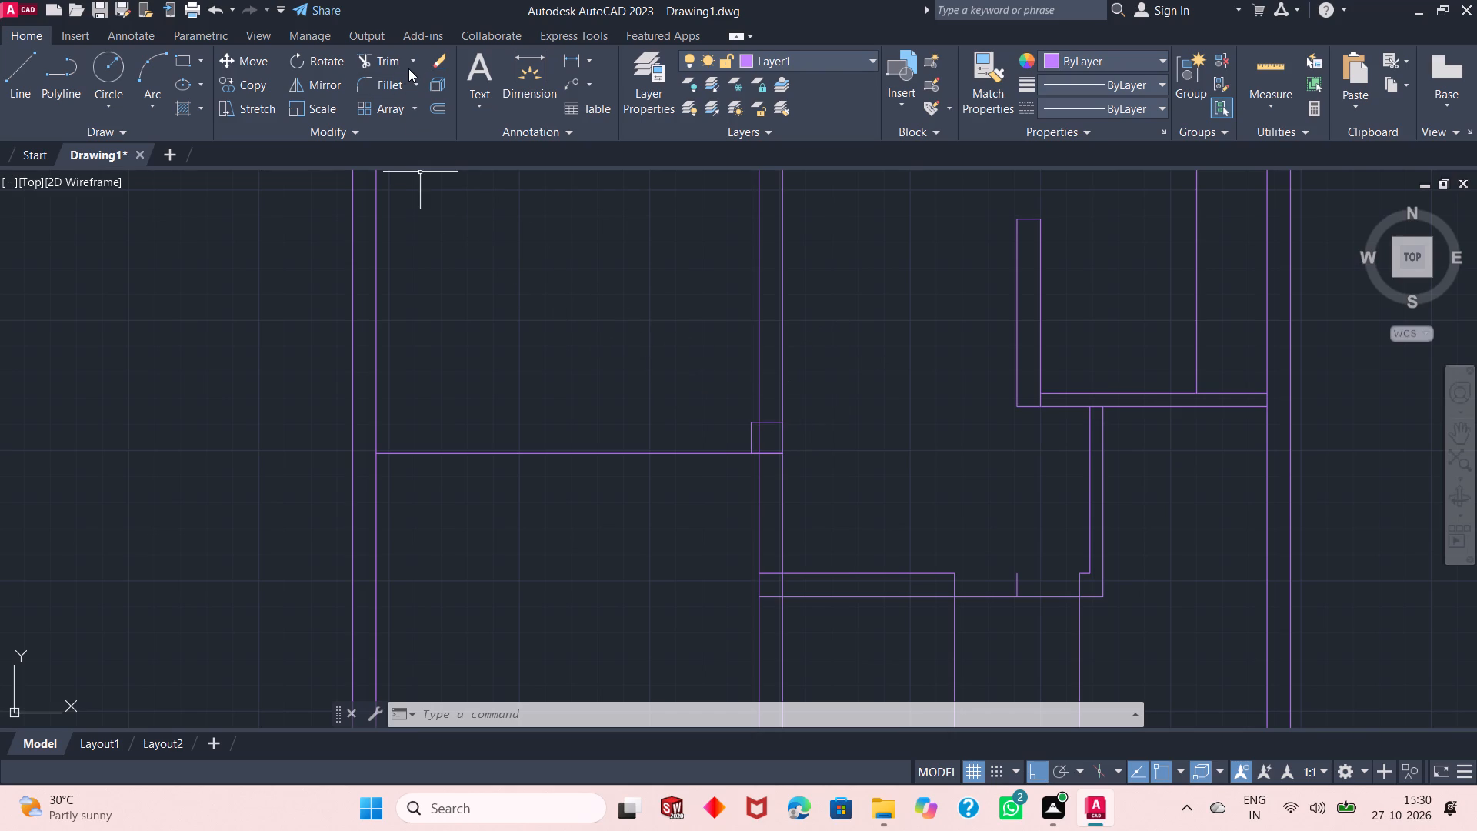
left_click(438, 110)
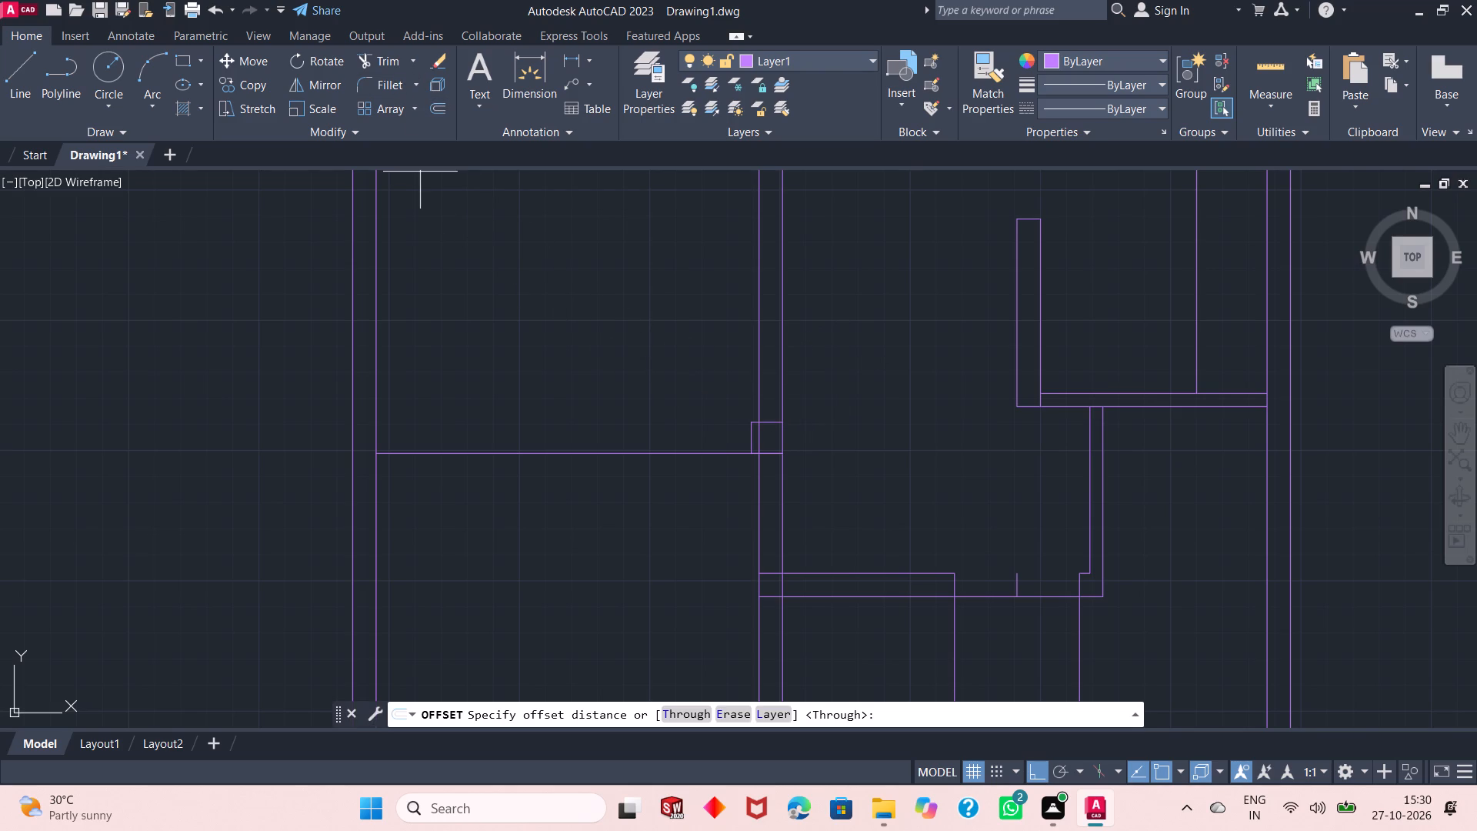
right_click(271, 359)
left_click(287, 368)
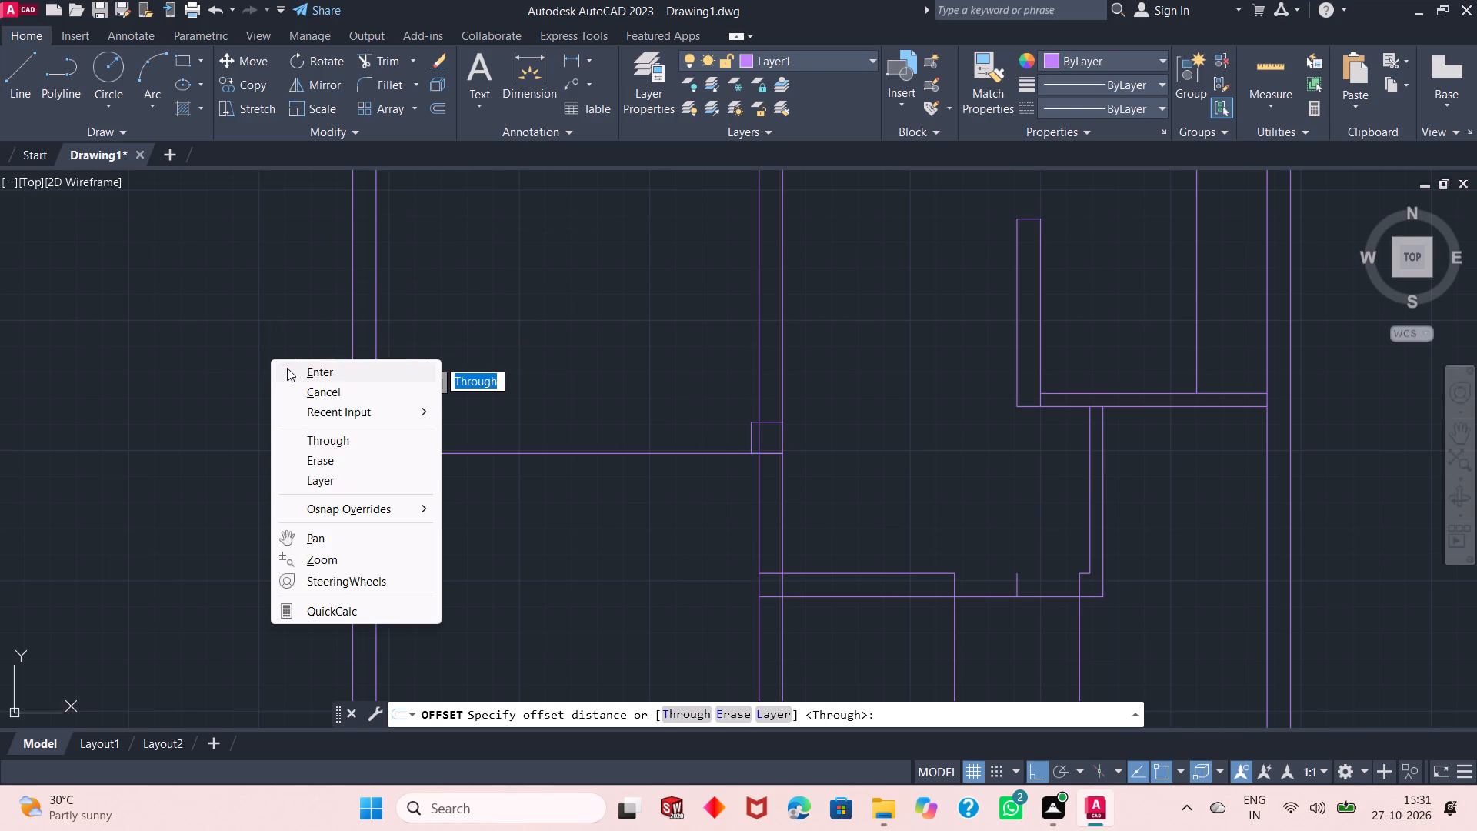
left_click(489, 453)
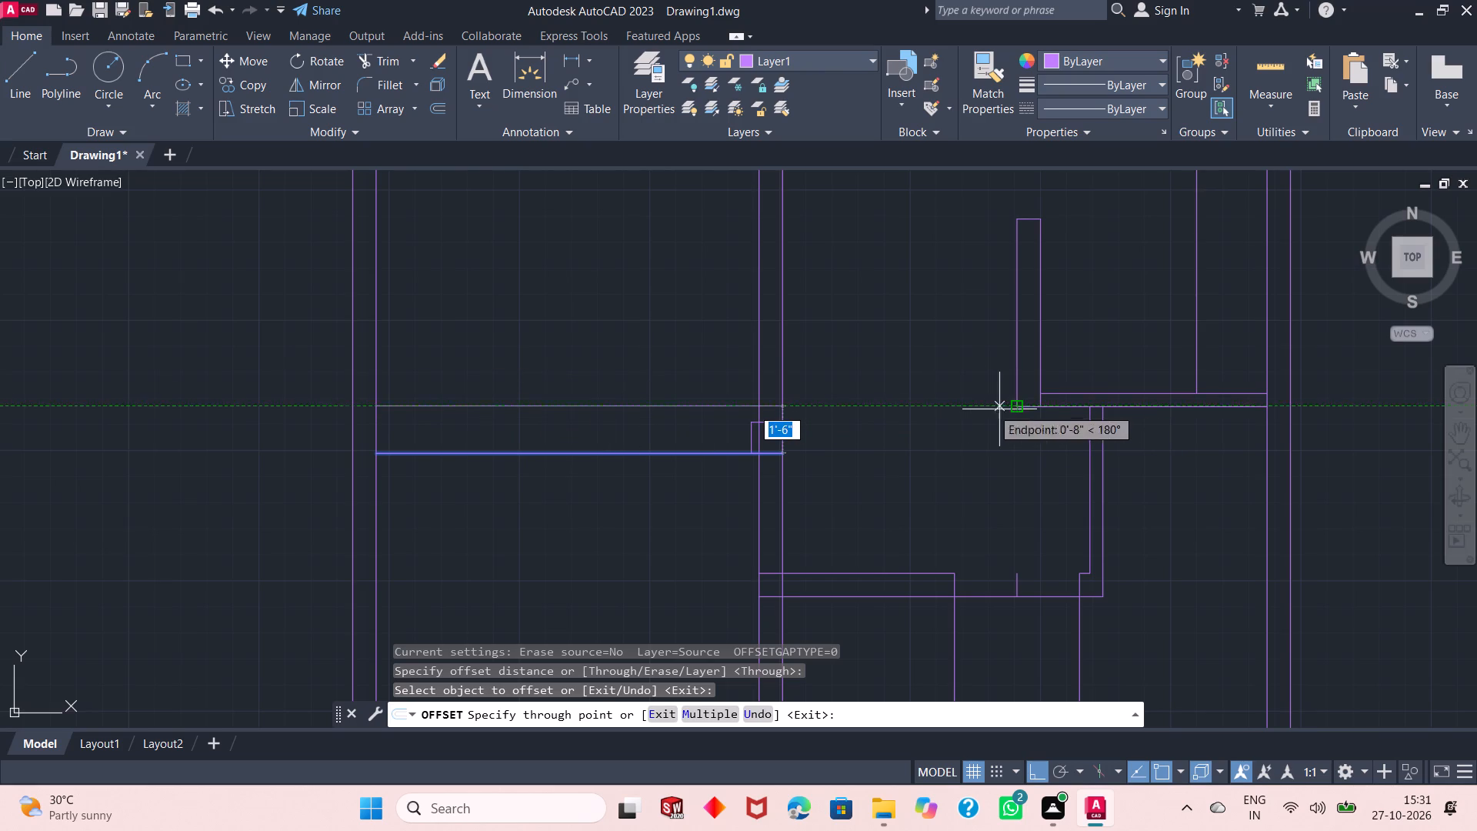
type("2'6\"")
key("Return")
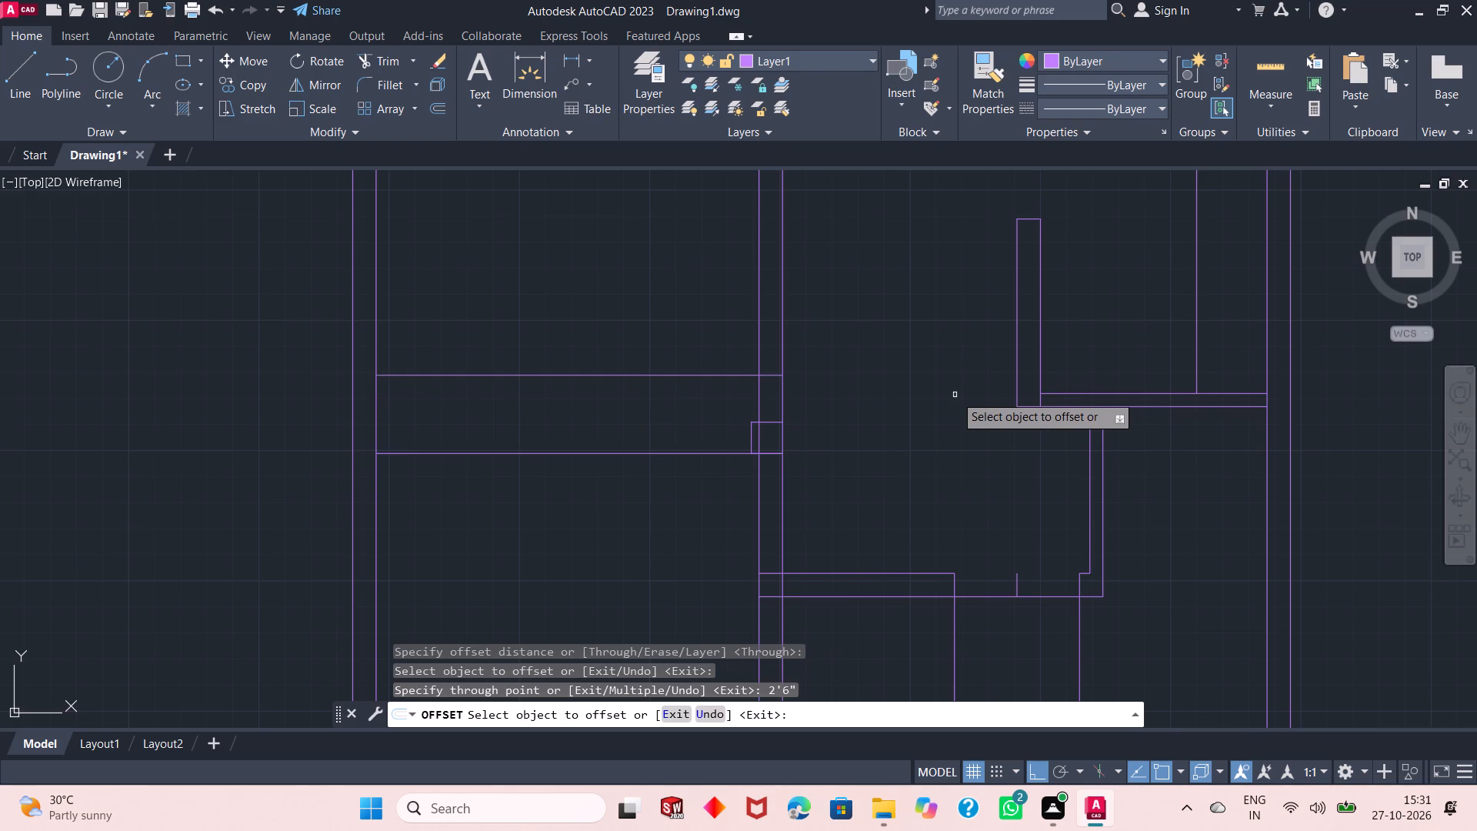
Measure the clear distances of the space above the new horizontal line.
scroll(917, 432, "down", 3, "ctrl")
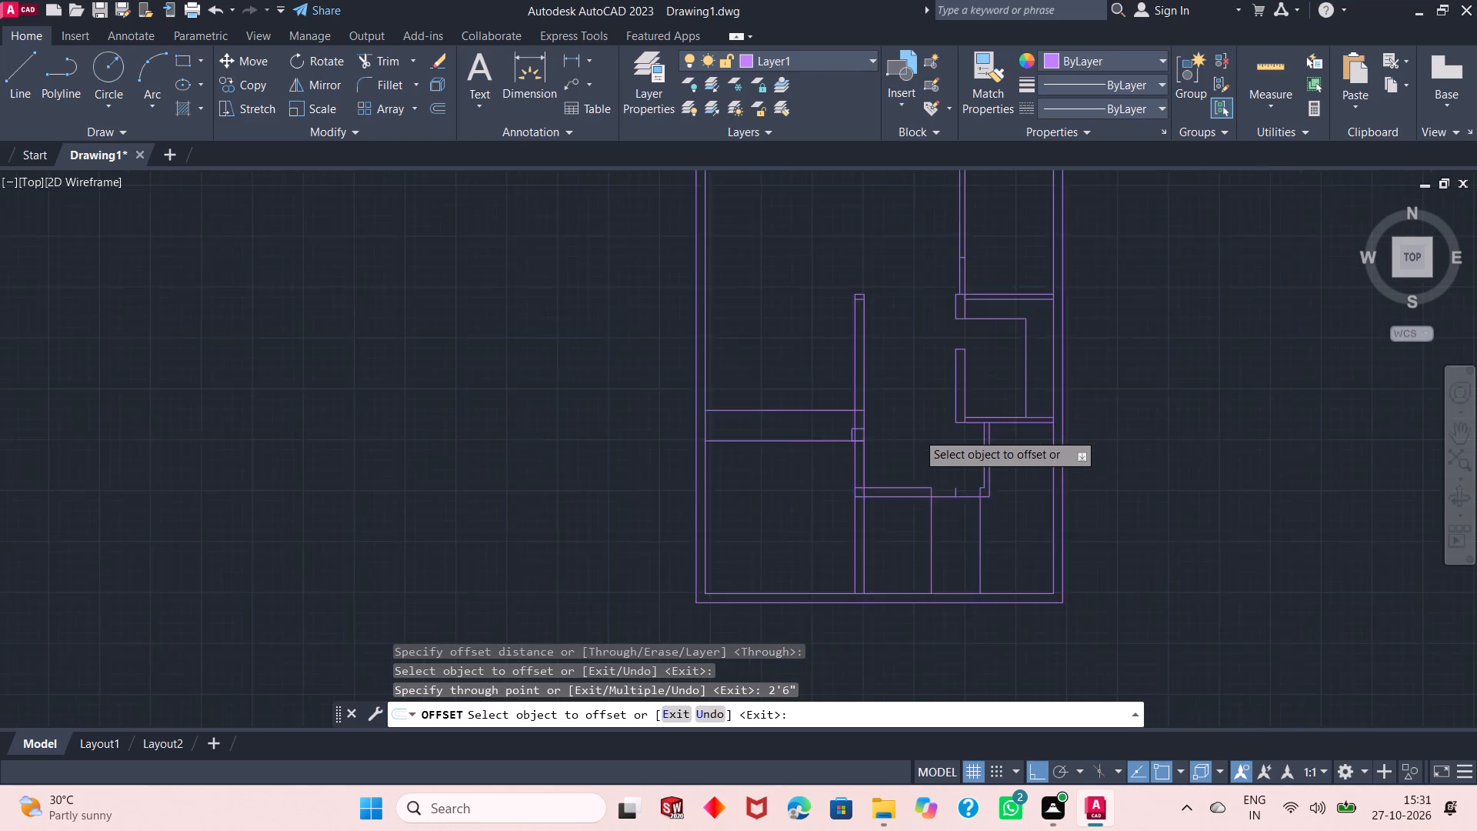
scroll(917, 432, "down", 1, "ctrl")
scroll(922, 378, "up", 2, "ctrl")
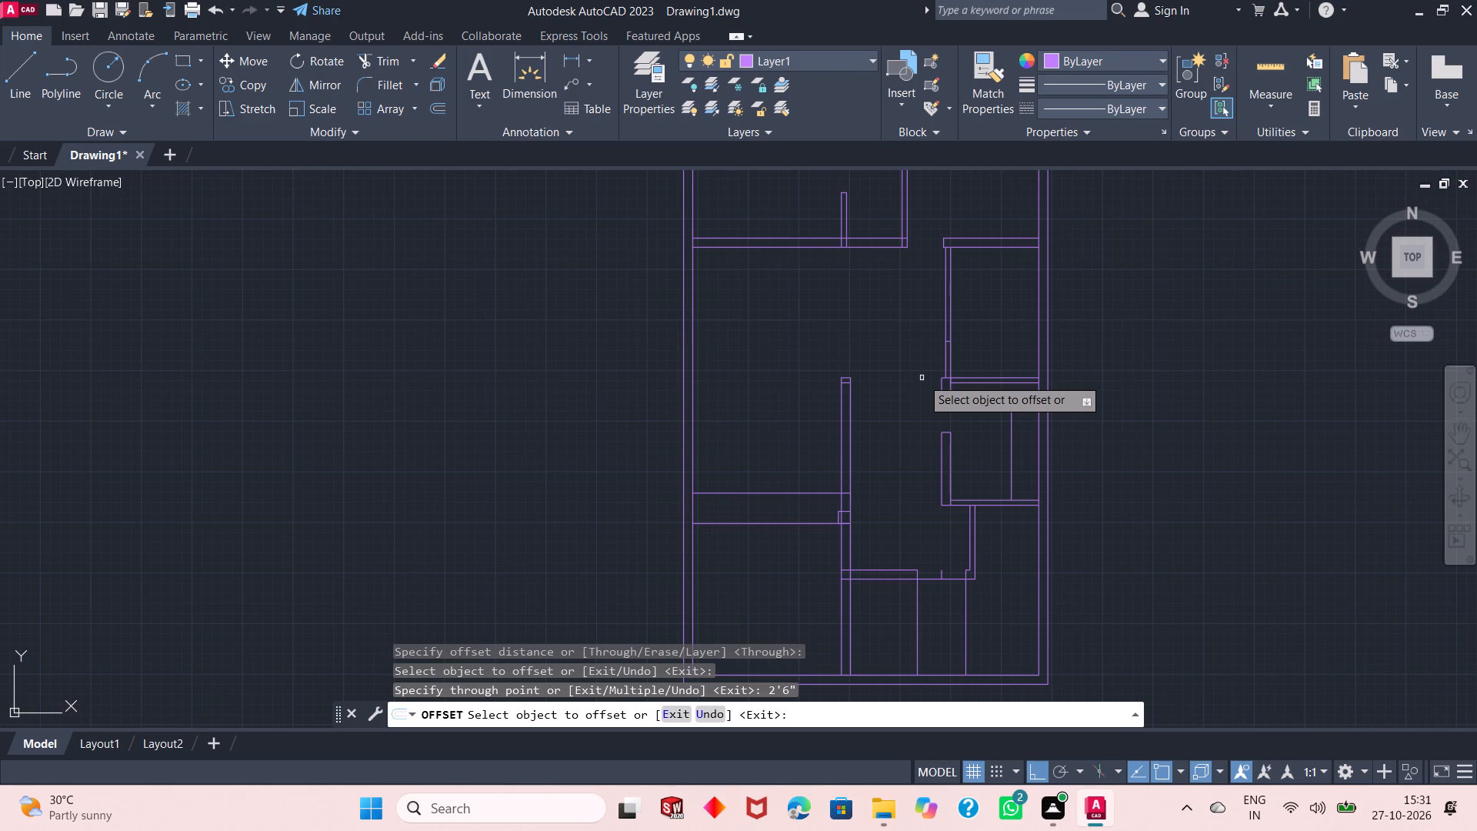
left_click(1266, 64)
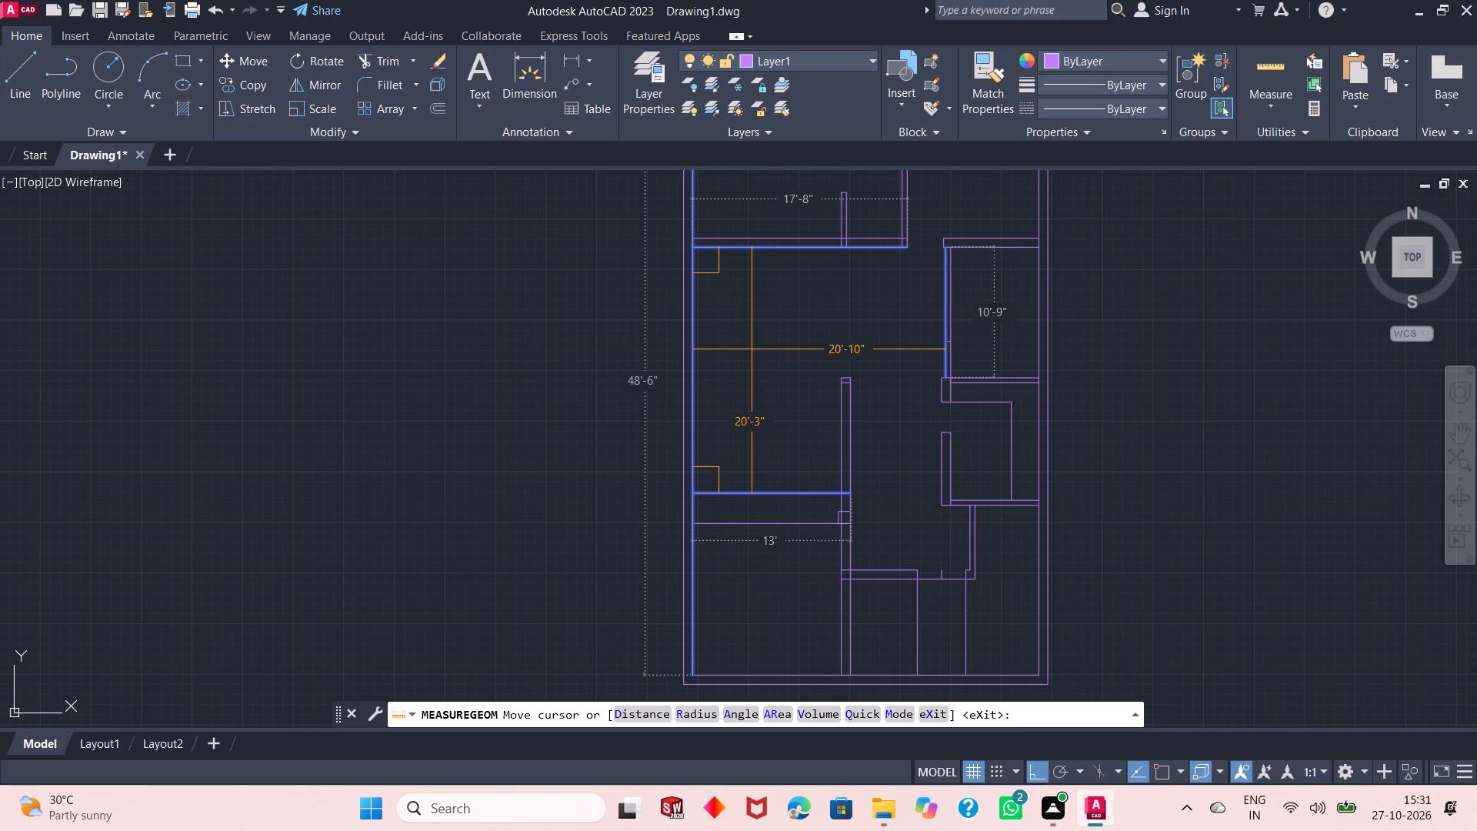
key("Escape")
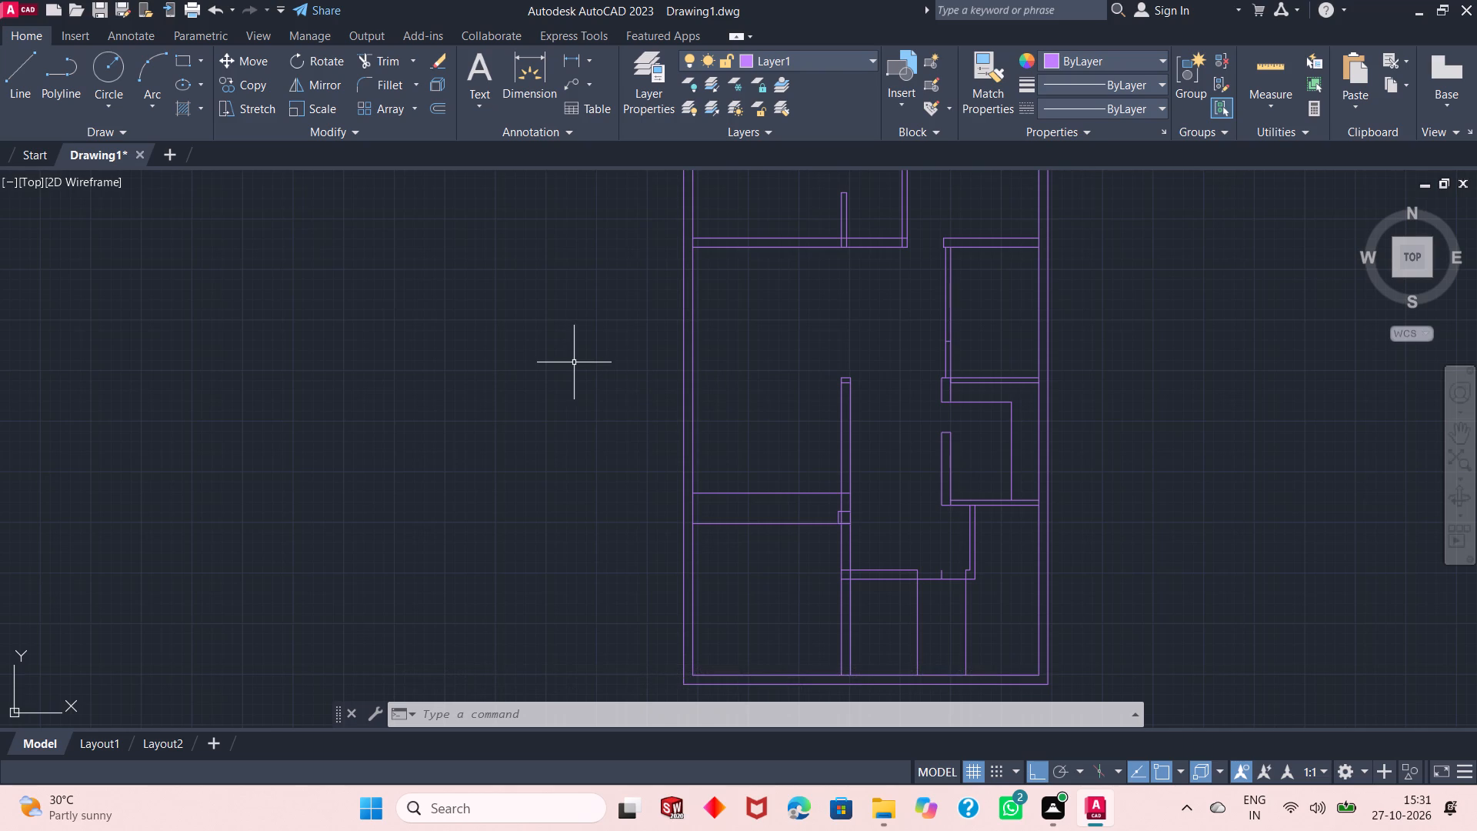
Offset the horizontal line above the column 3'4" upward using the Through option.
left_click(445, 111)
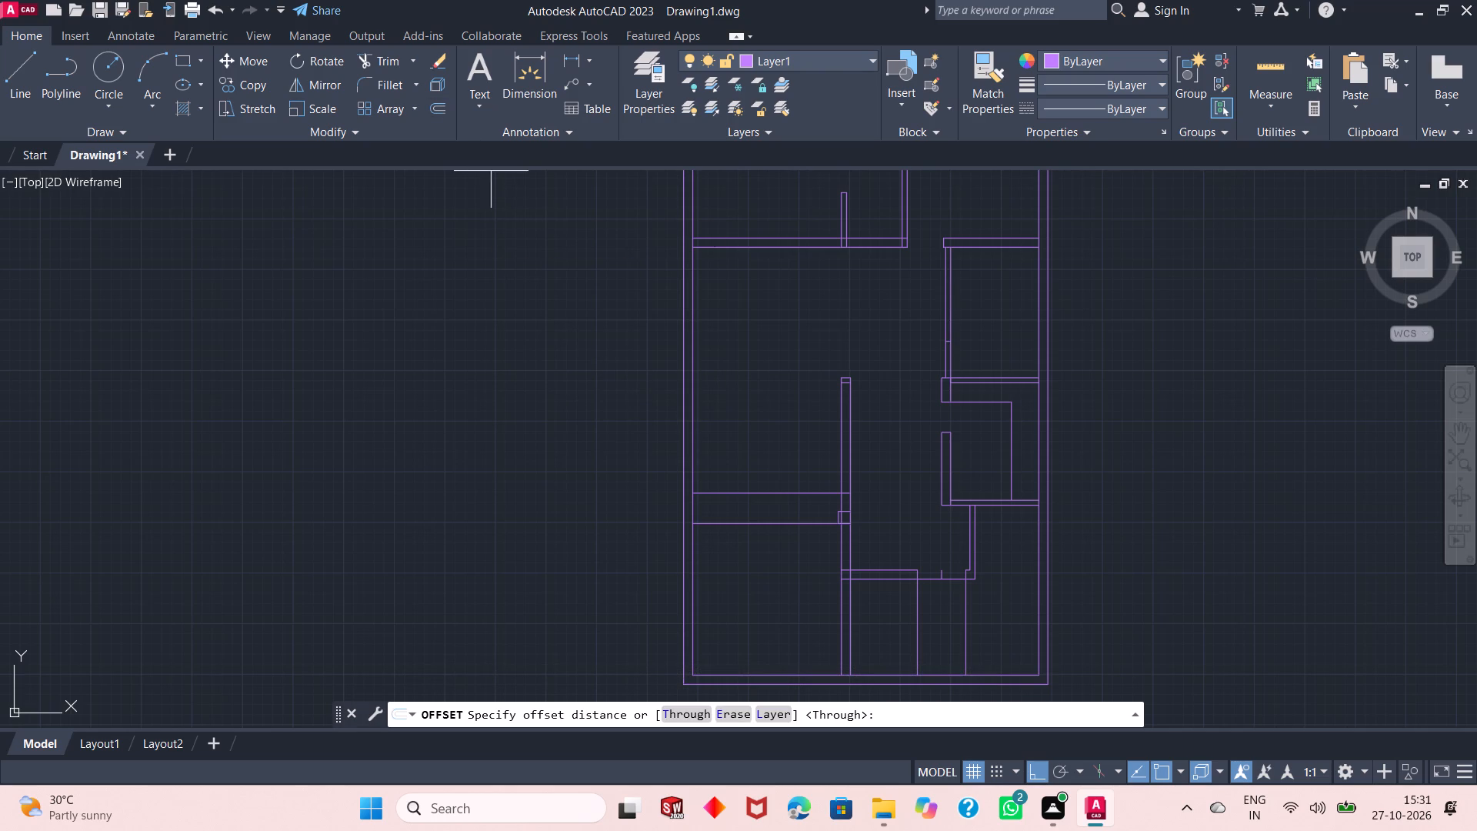
right_click(502, 270)
left_click(540, 287)
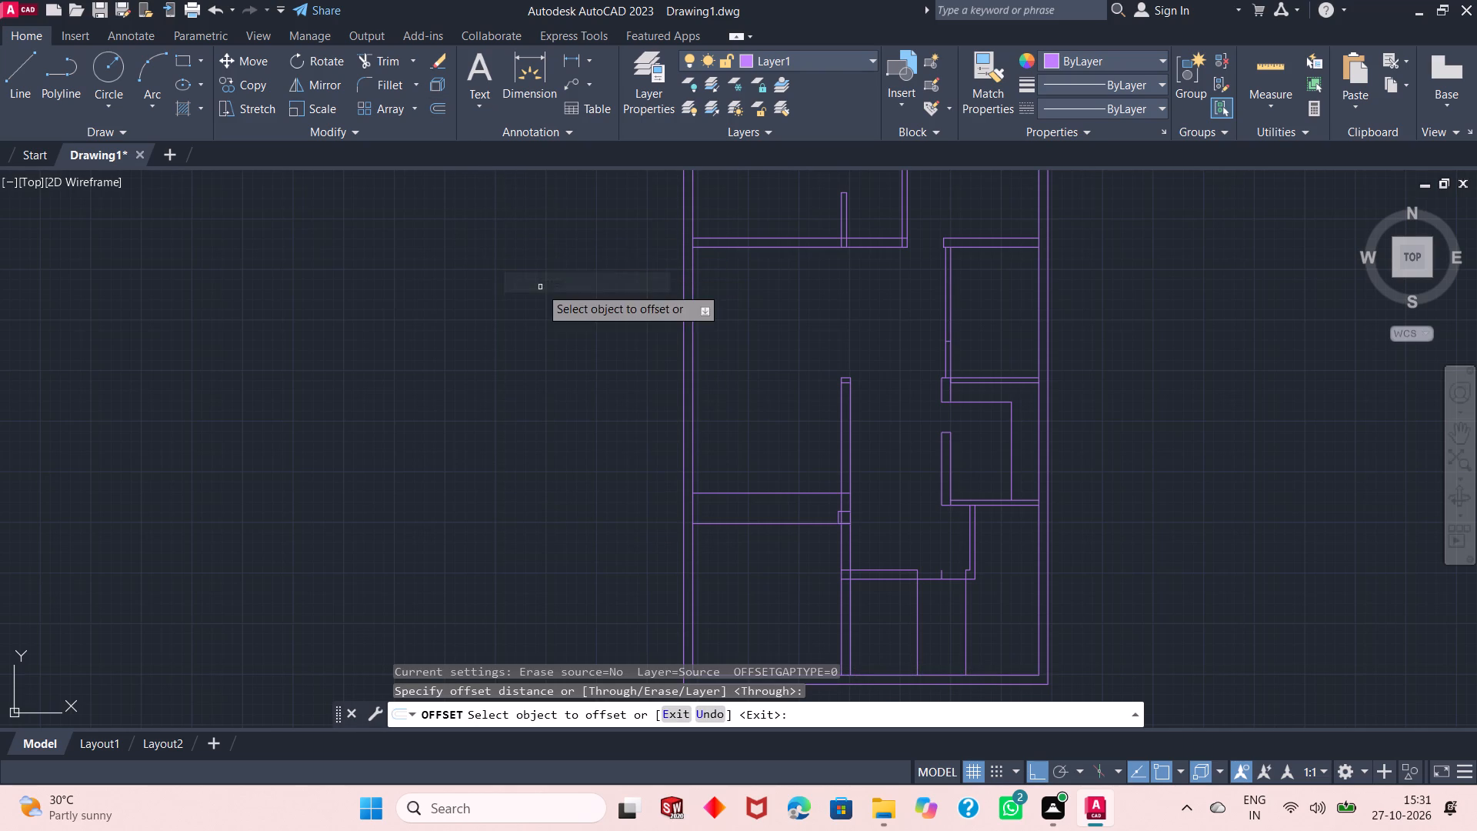
left_click(749, 492)
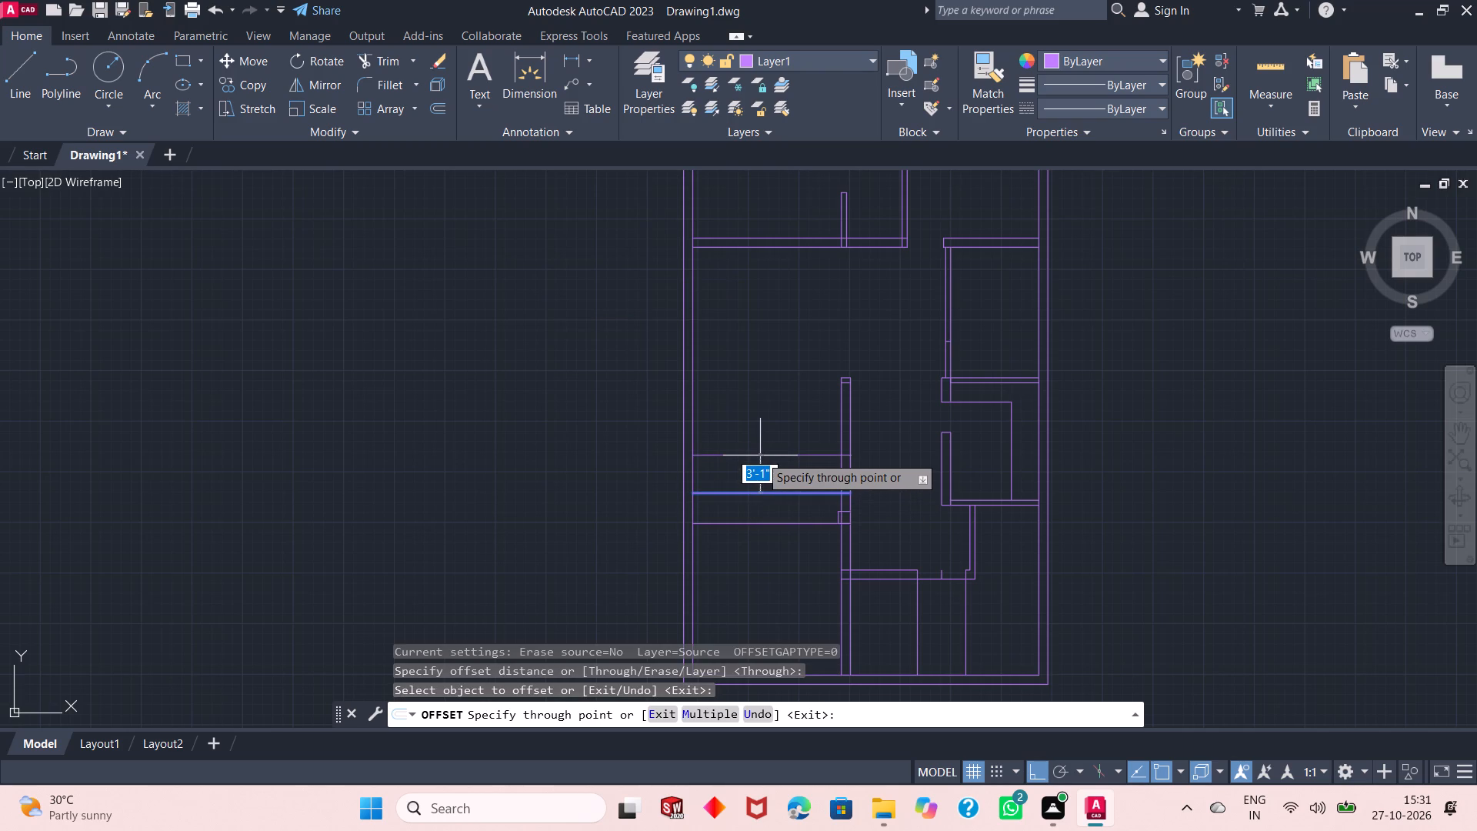
type("3'")
type("4\"")
key("Return")
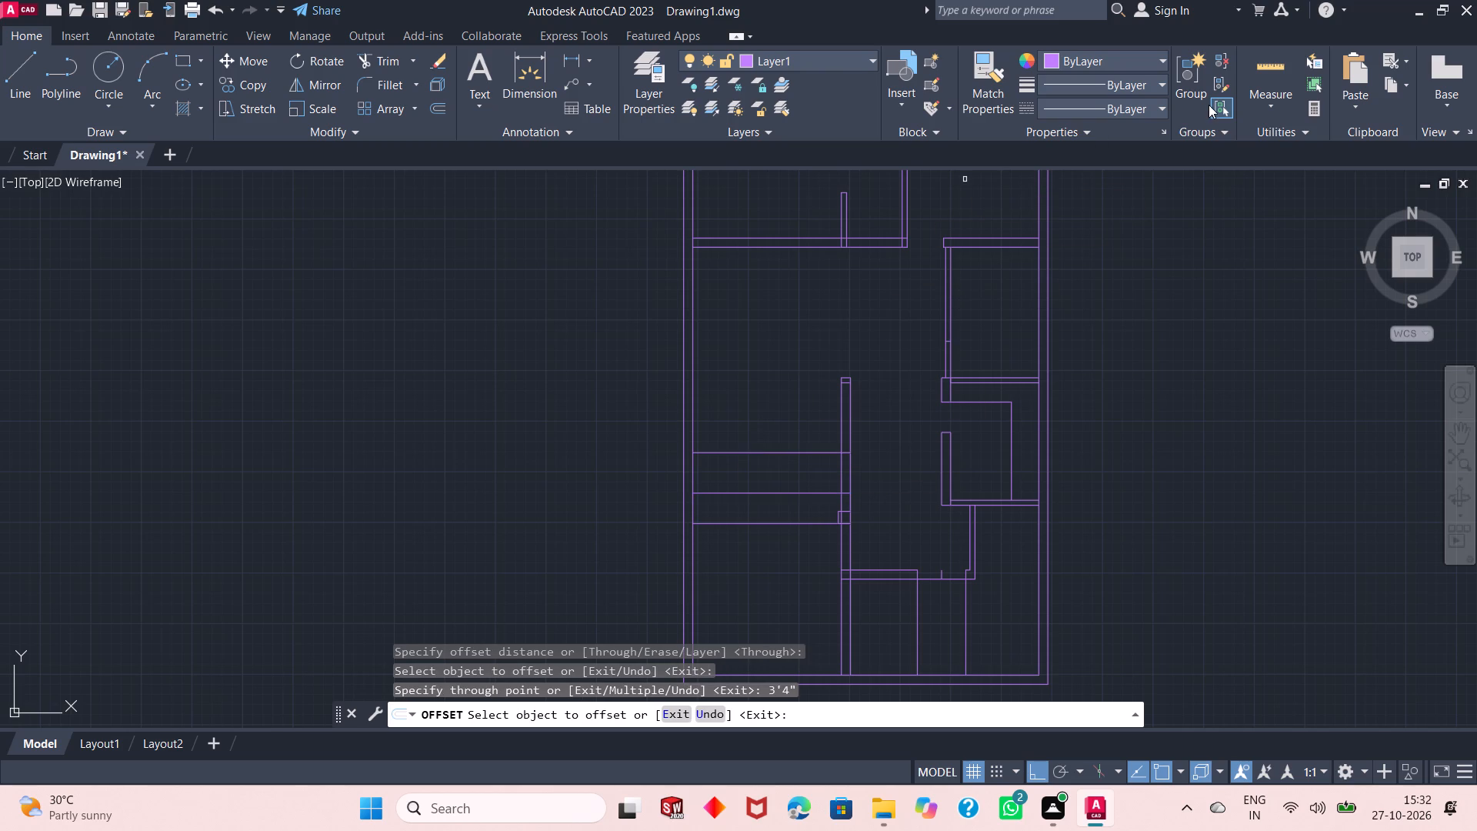
Measure the clear distances of the space above the uppermost new horizontal line.
left_click(1251, 83)
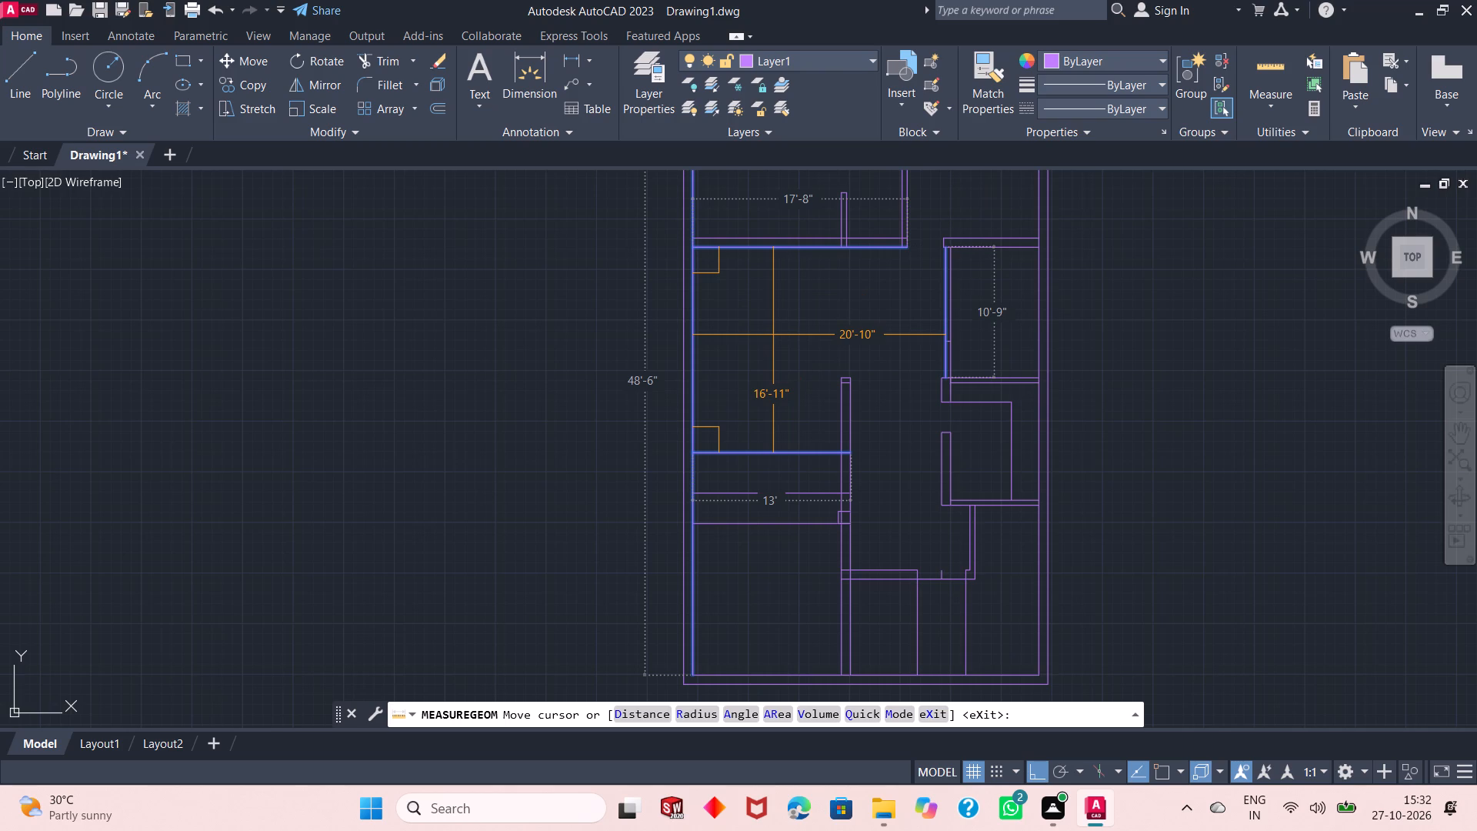
key("Escape")
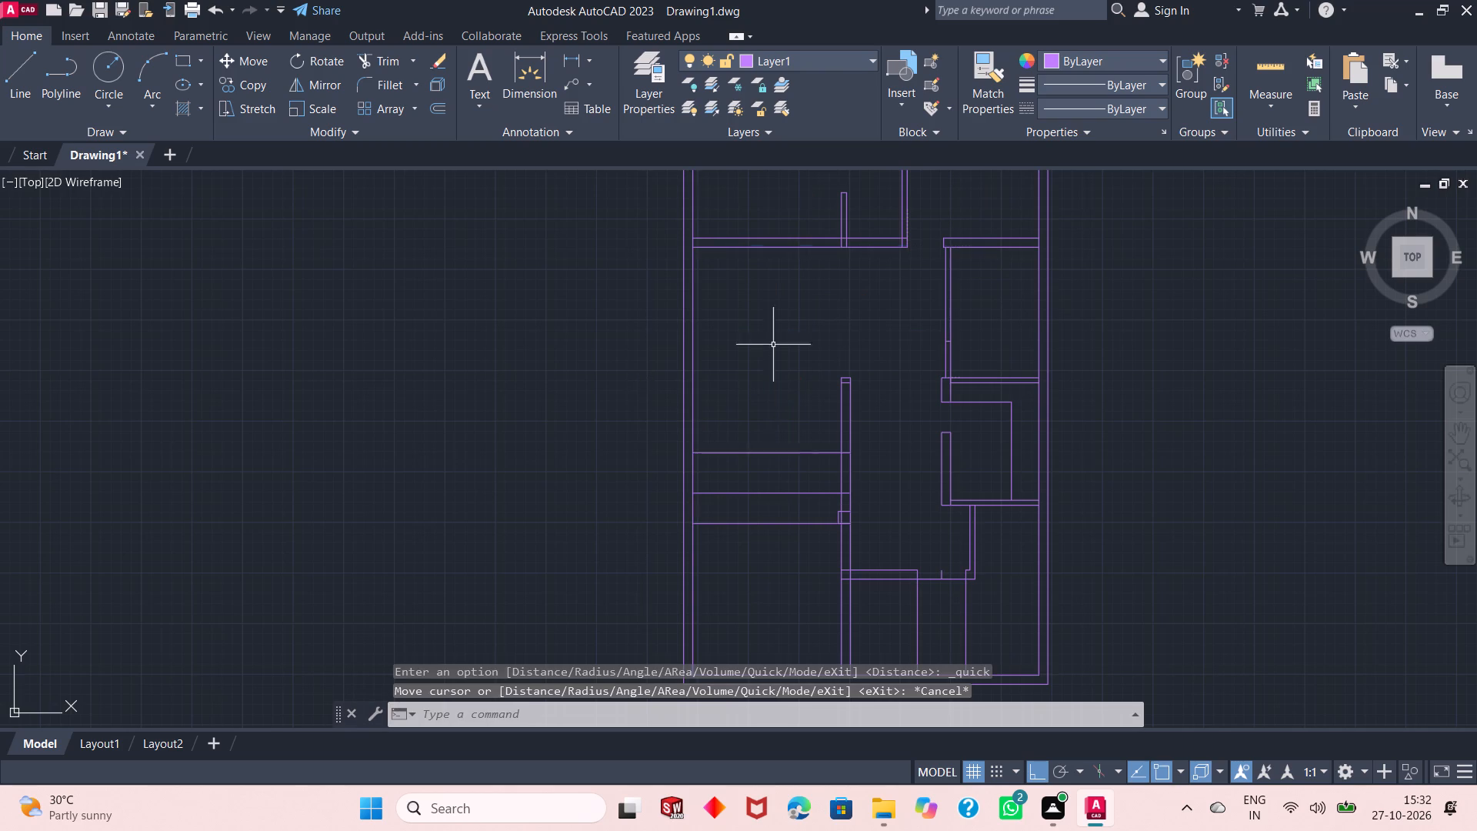
Offset the uppermost new horizontal line 6" downward using the Through option.
scroll(778, 472, "up", 1, "ctrl")
left_click(436, 102)
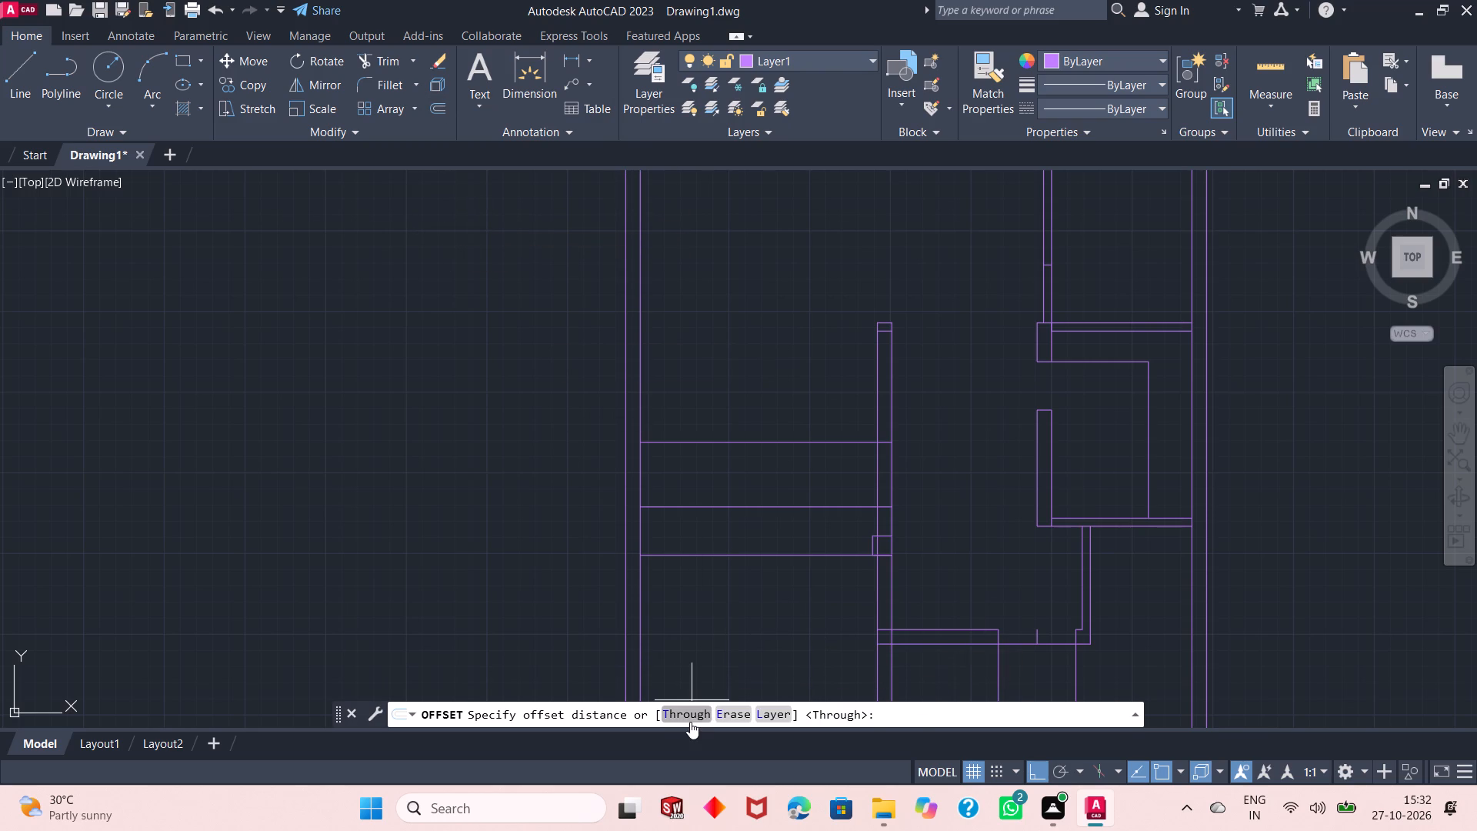
left_click(688, 718)
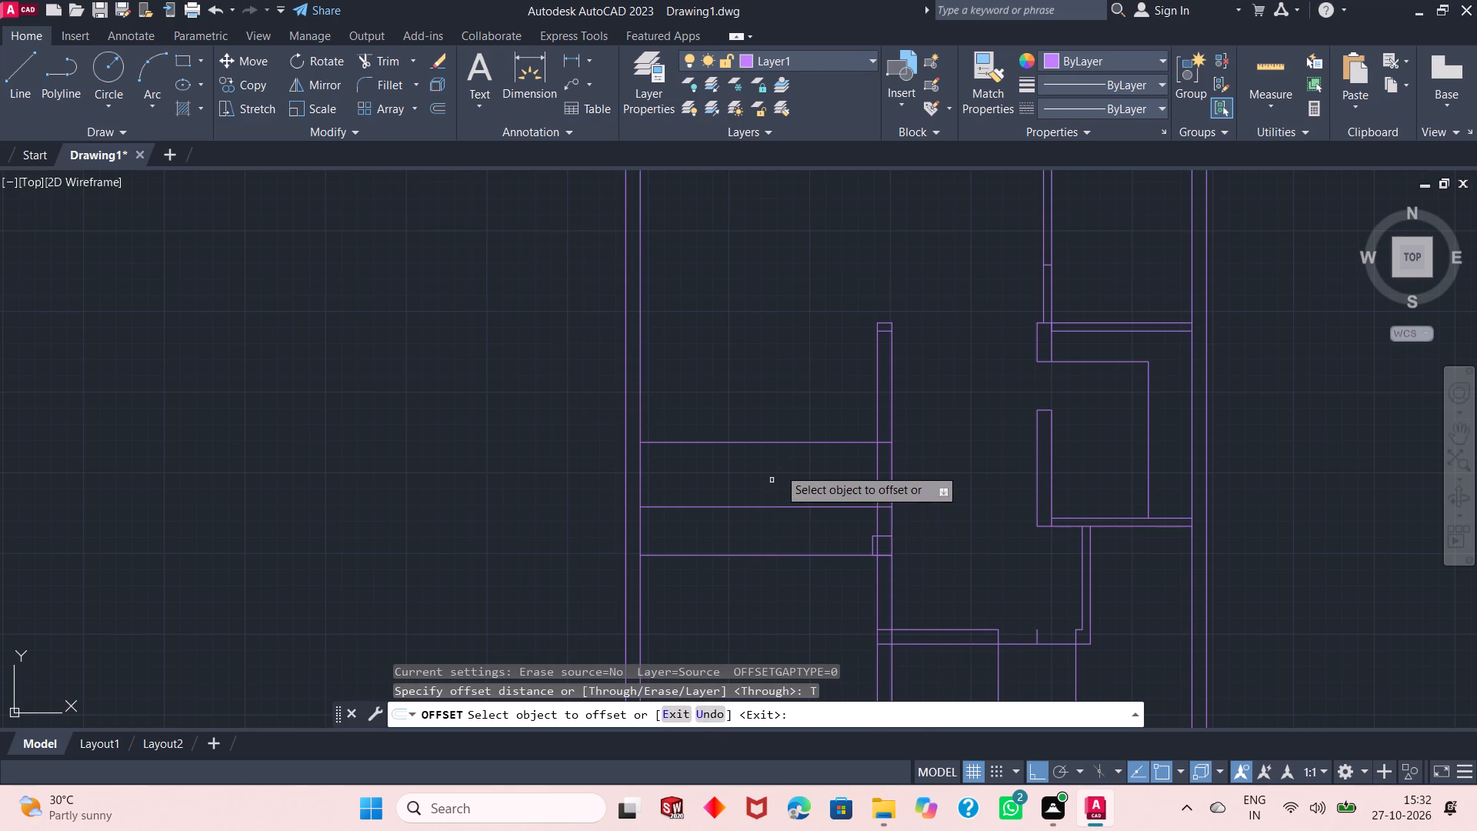
left_click(788, 441)
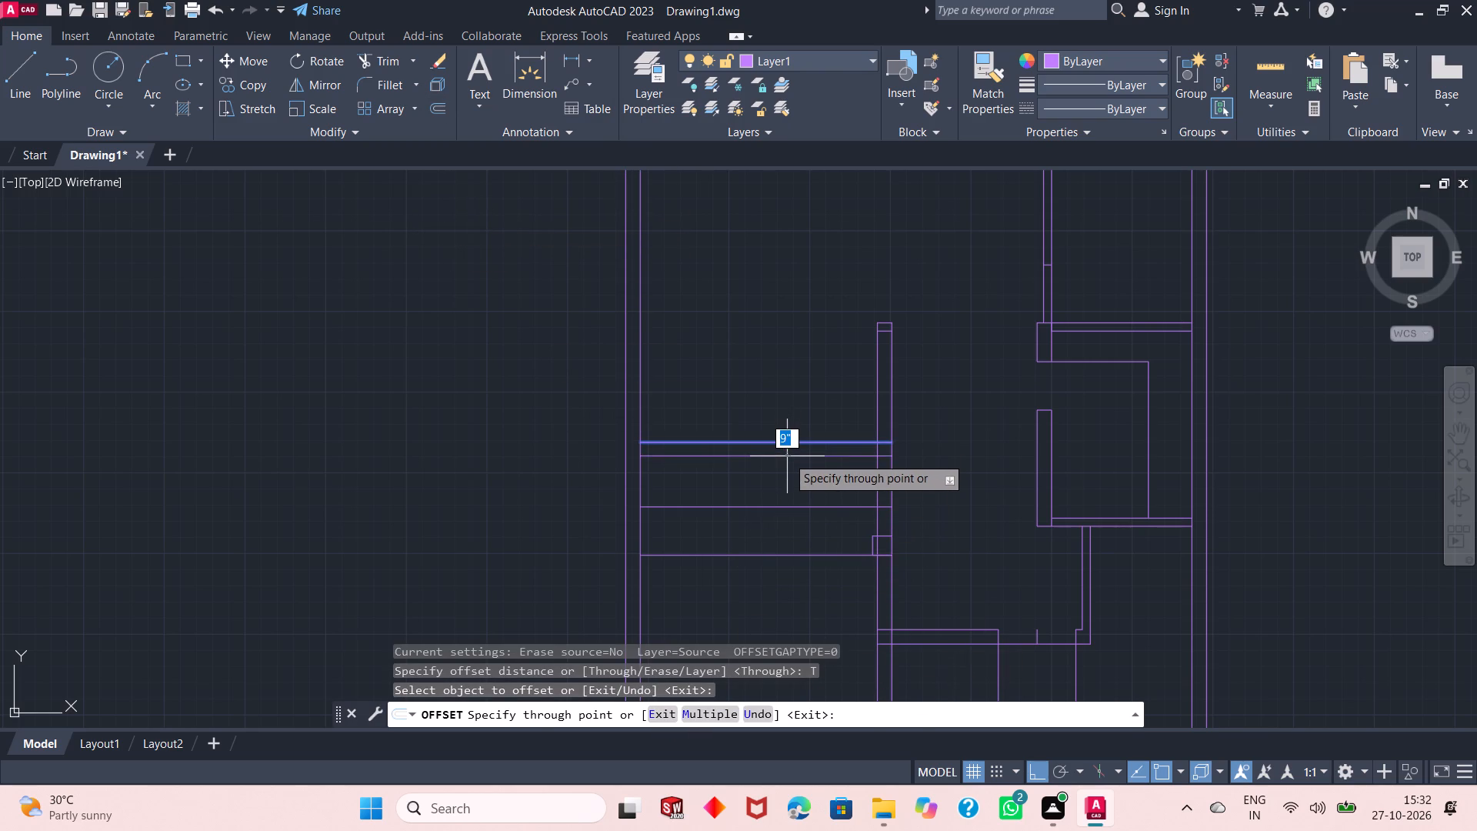
type("6\"")
key("Return")
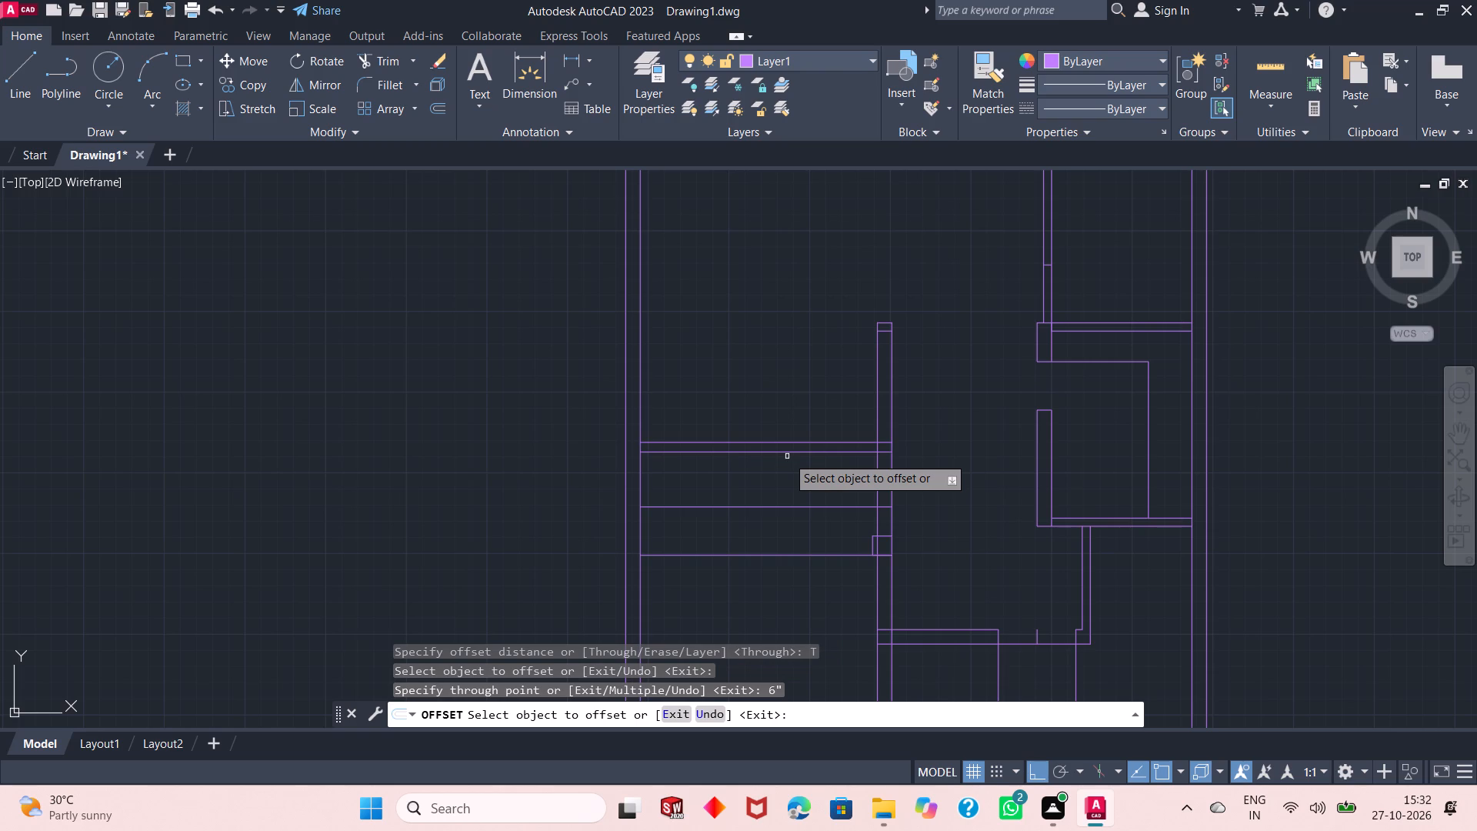
Offset the horizontal line just above the column 4" downward.
left_click(813, 508)
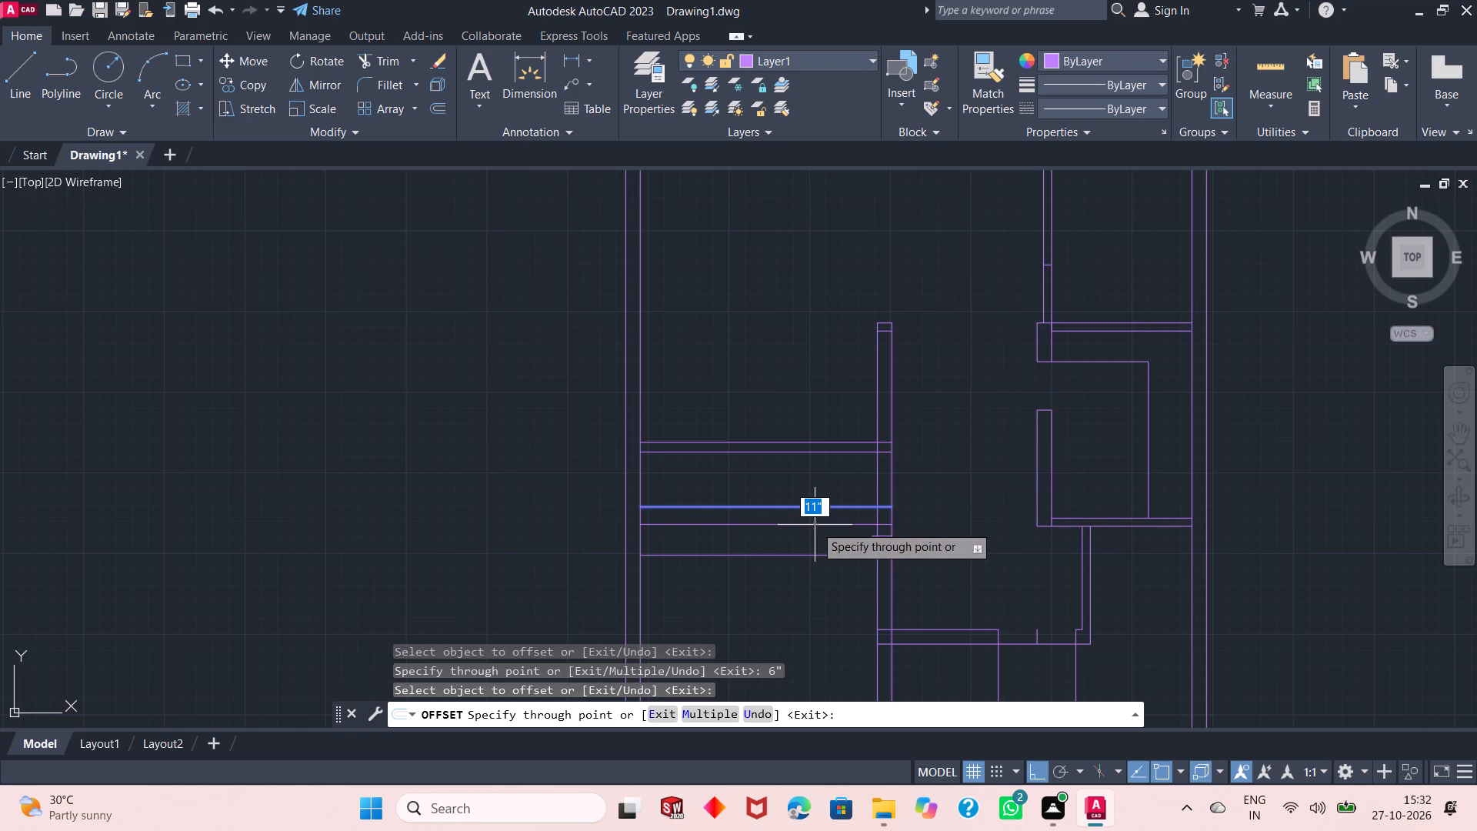
type("4\"")
key("Return")
key("Escape")
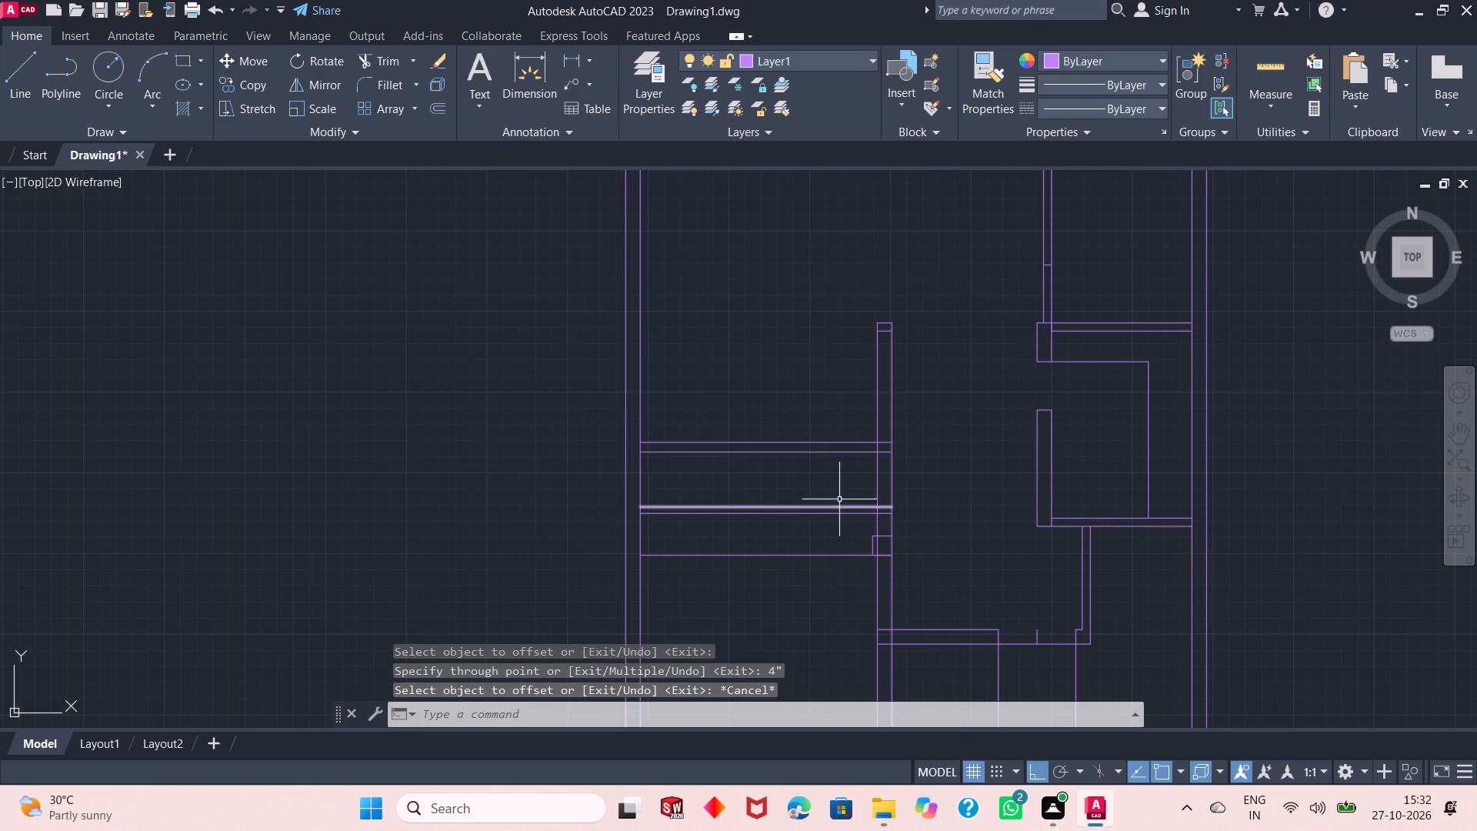
Erase the two source horizontal lines directly above the new 6" and 4" offset copies.
left_click(843, 441)
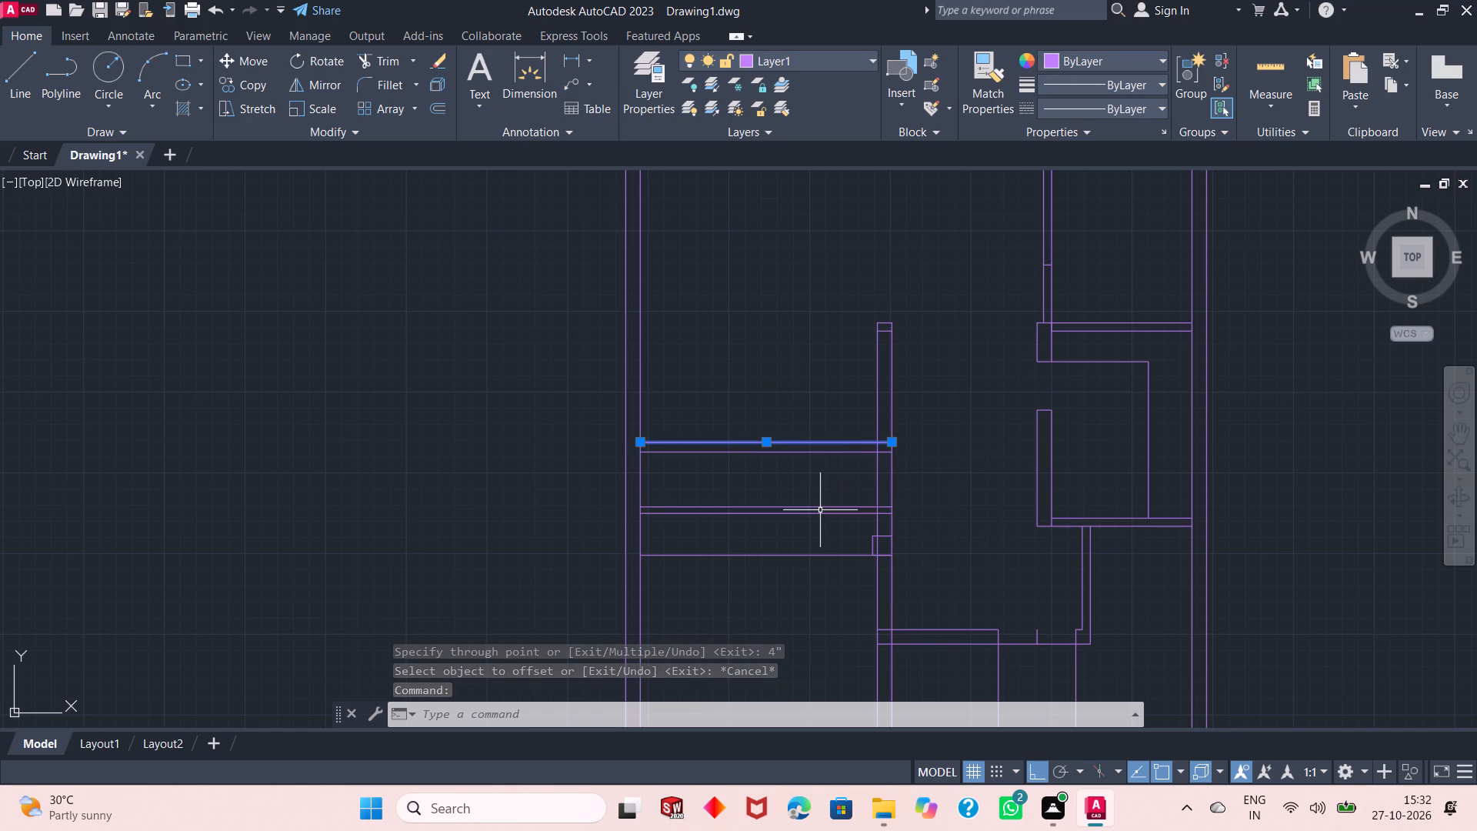
left_click(813, 507)
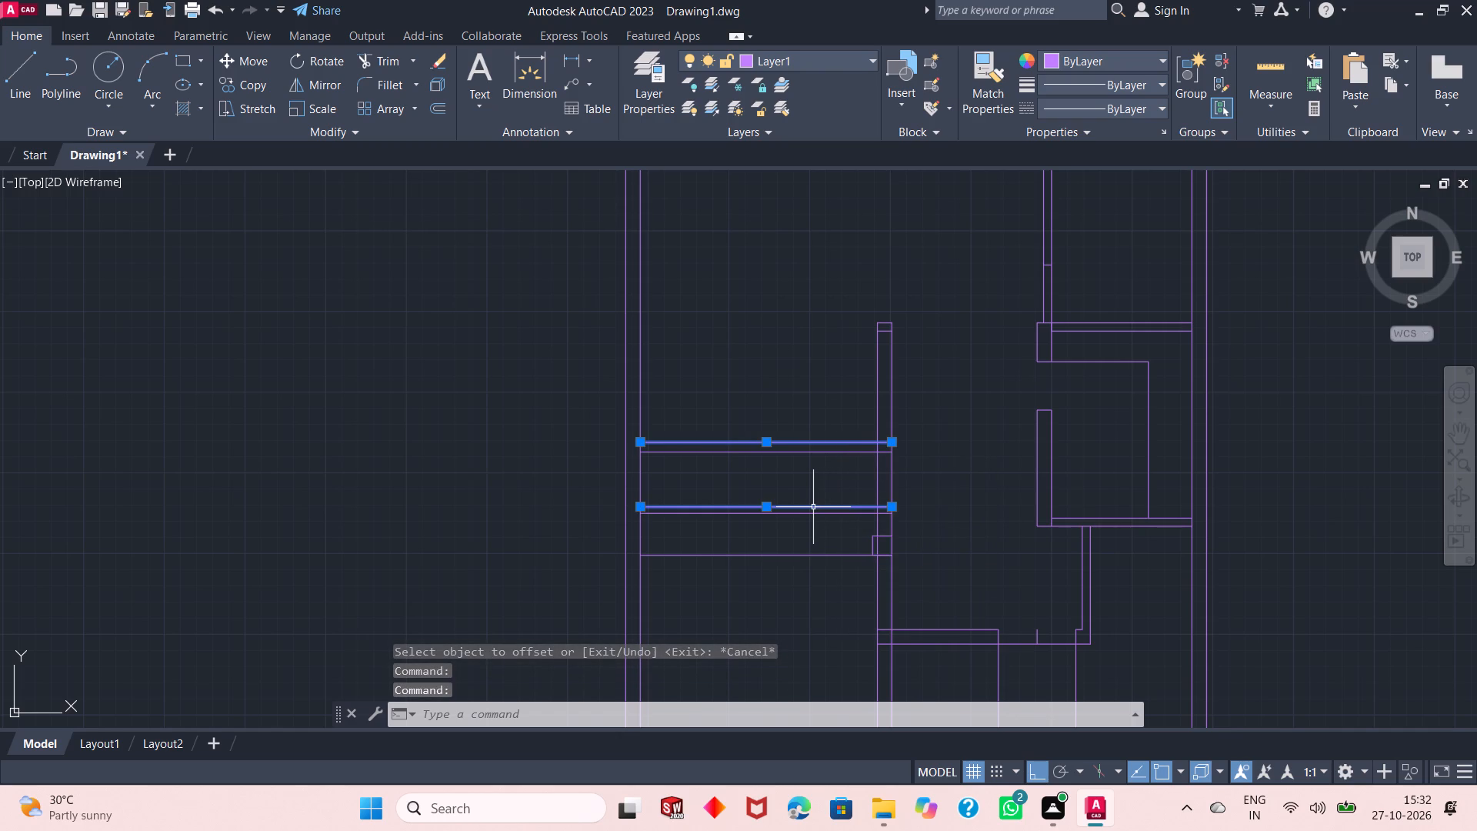
key("Delete")
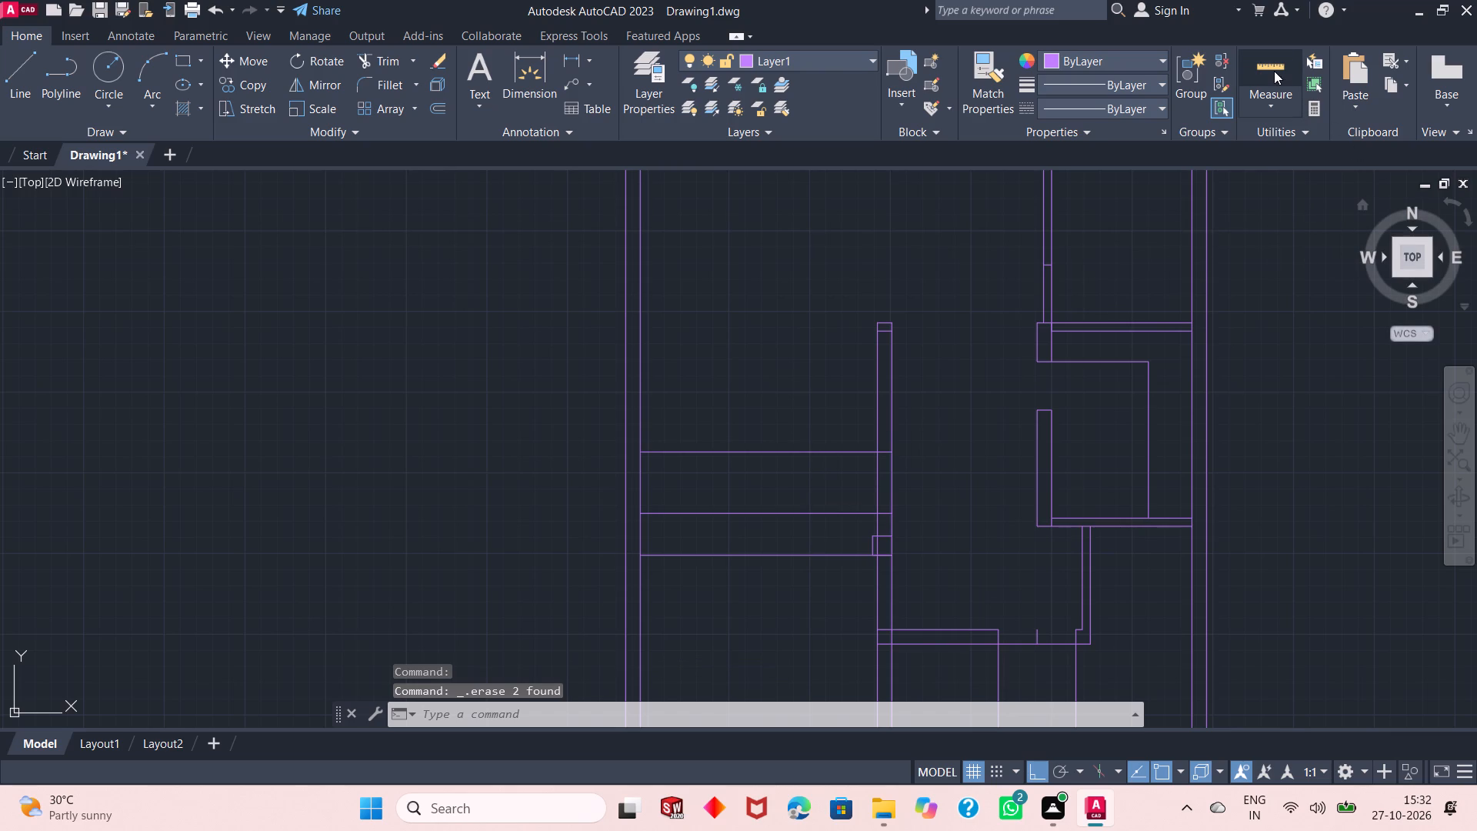
Measure the spacing between the remaining horizontal lines beside the long vertical partition.
left_click(1274, 71)
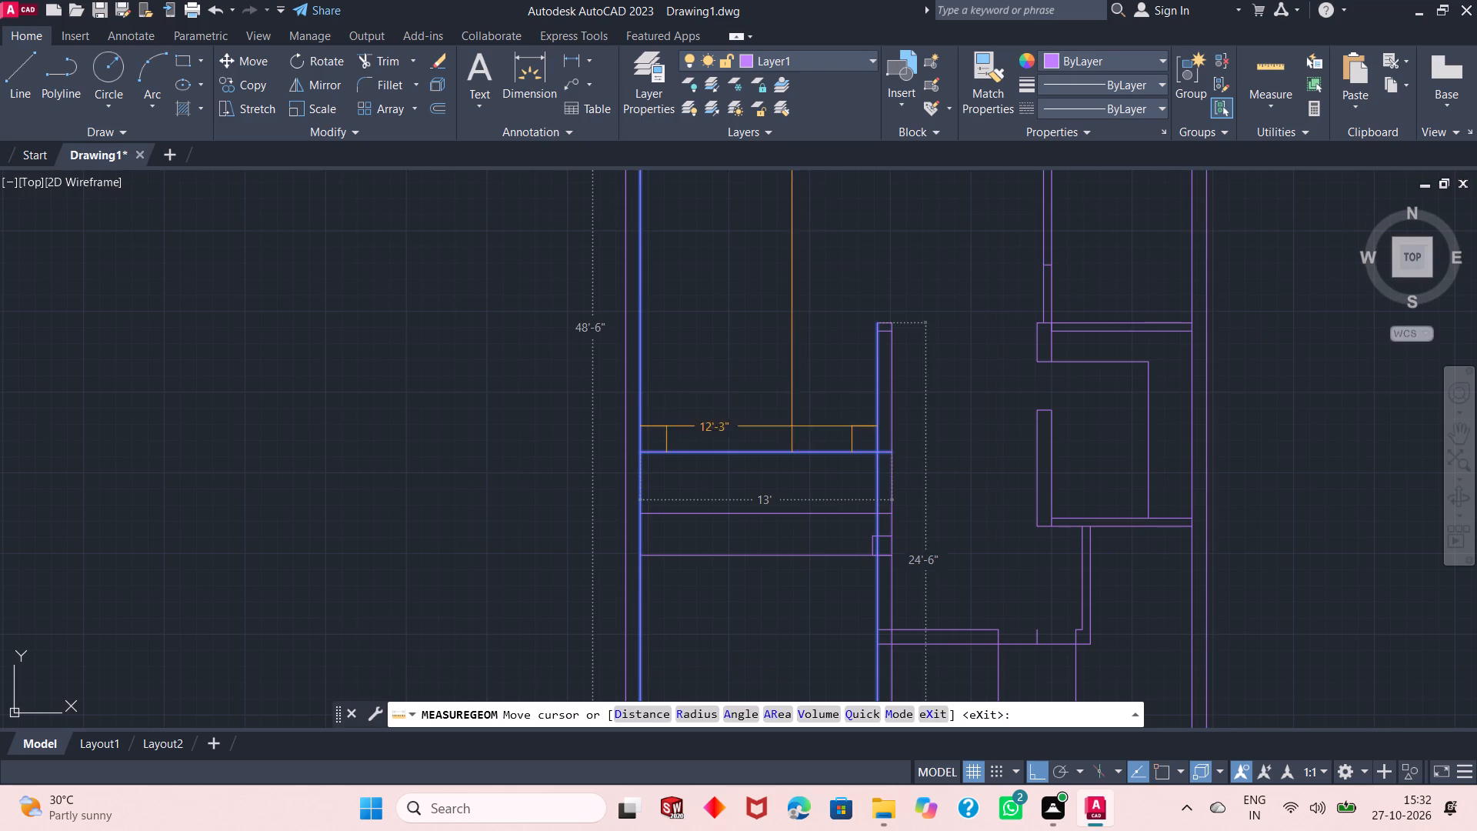
scroll(783, 484, "down", 1, "ctrl")
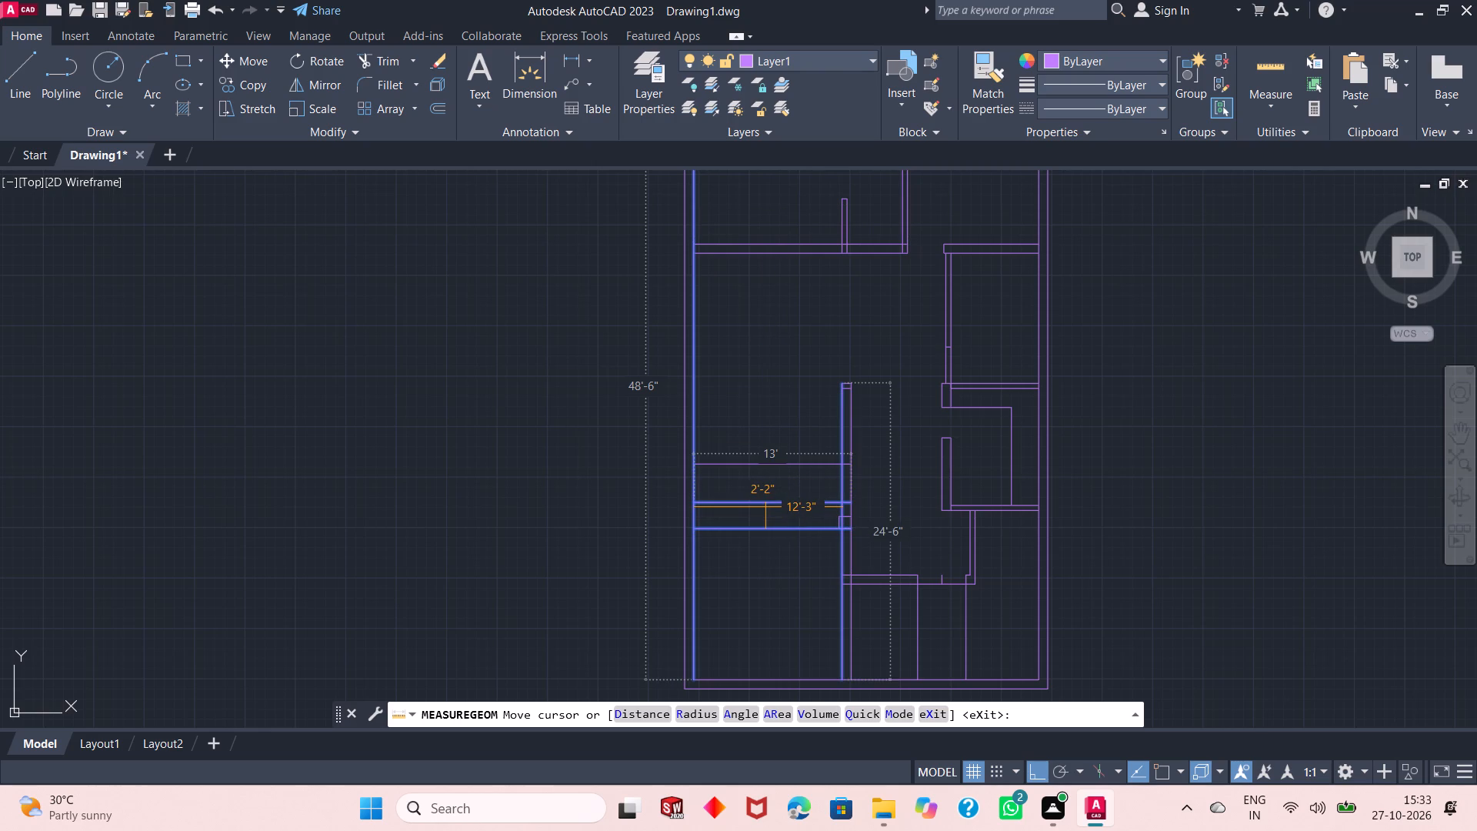
key("Escape")
Trim away the long vertical partition above the uppermost of the three horizontal lines, including the small leftover cap at its upper end.
scroll(772, 510, "up", 2, "ctrl")
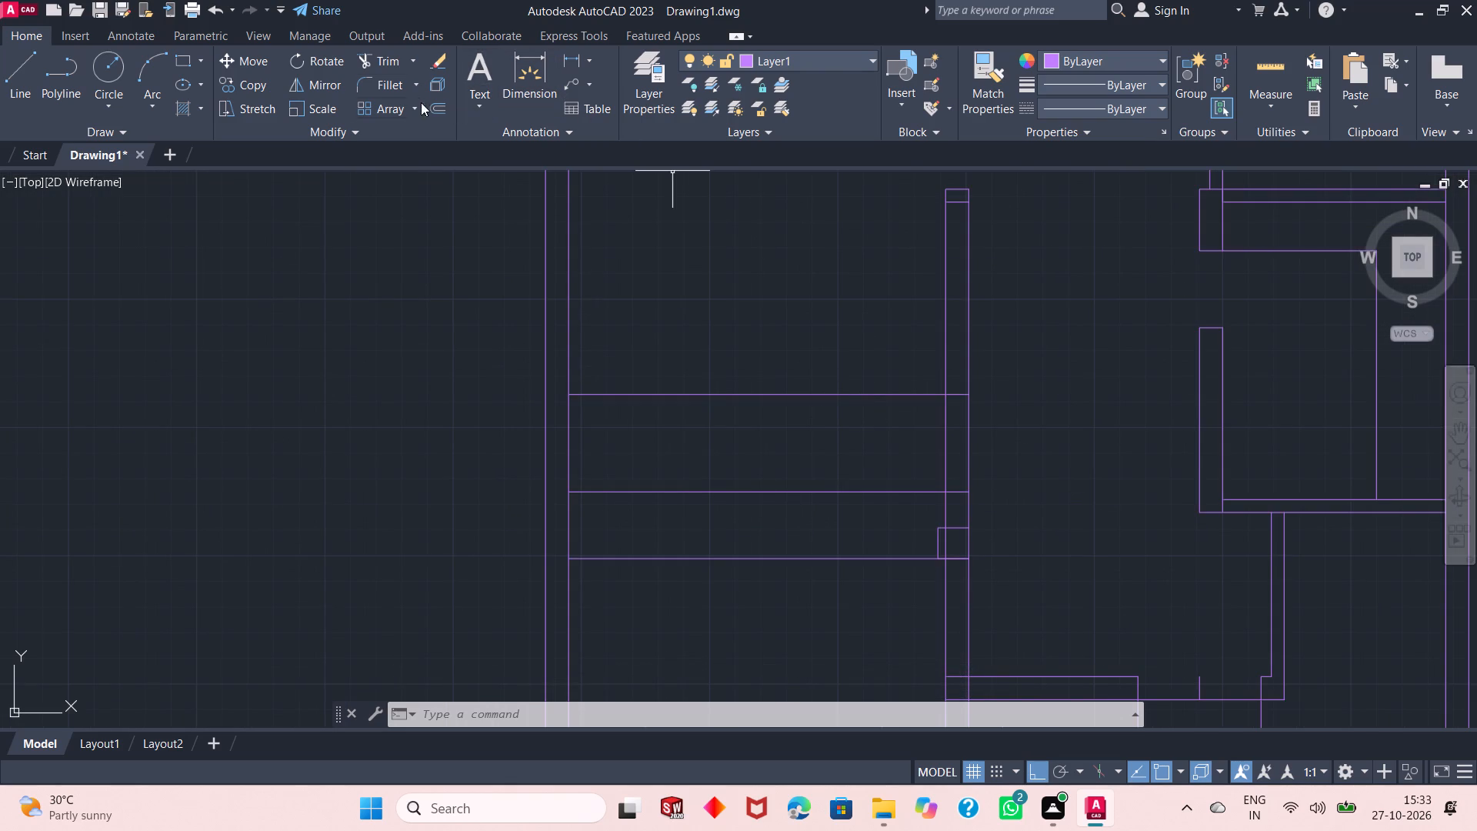
left_click(382, 68)
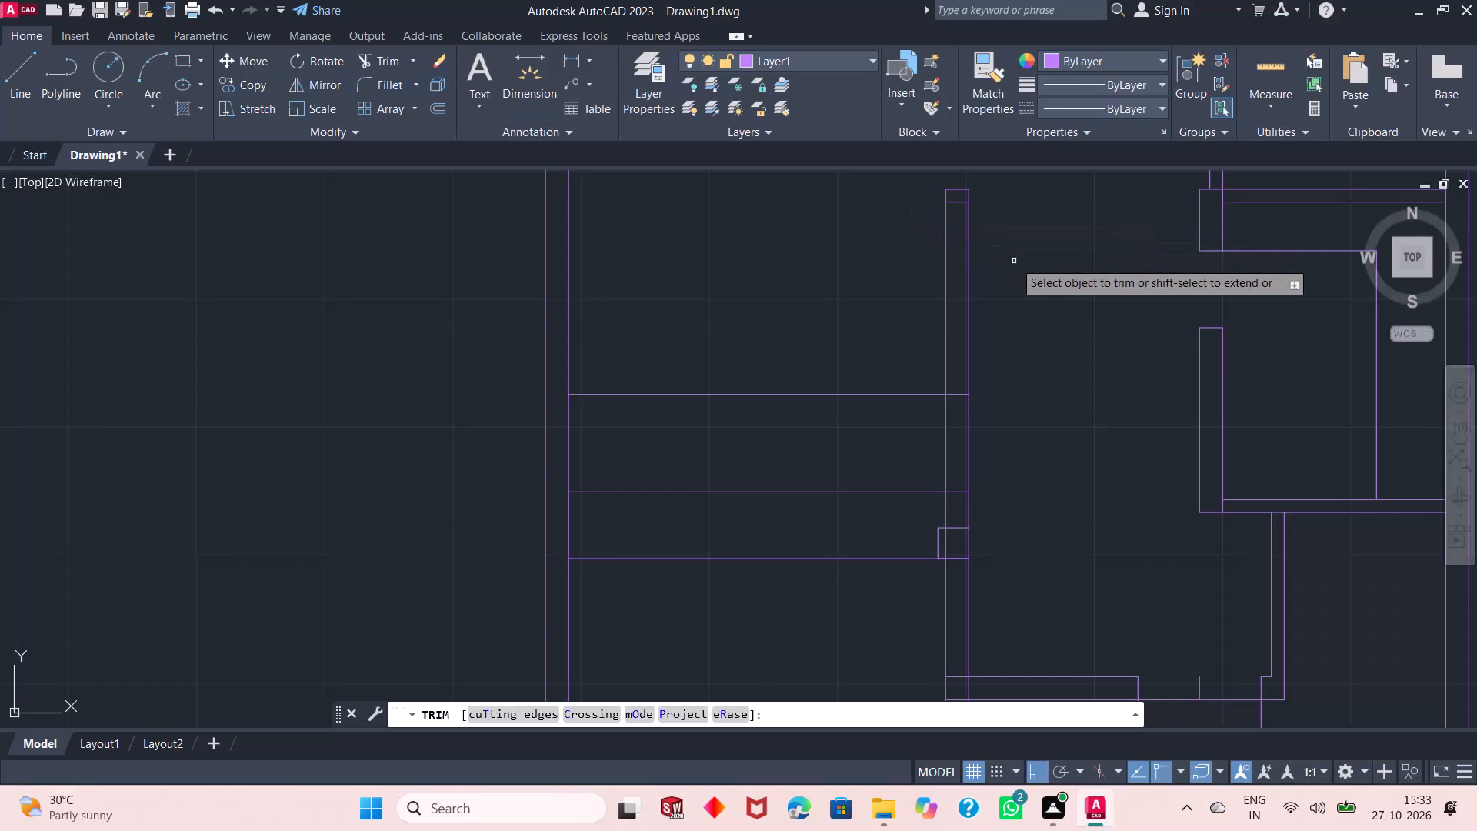
left_click(1014, 261)
left_click(925, 260)
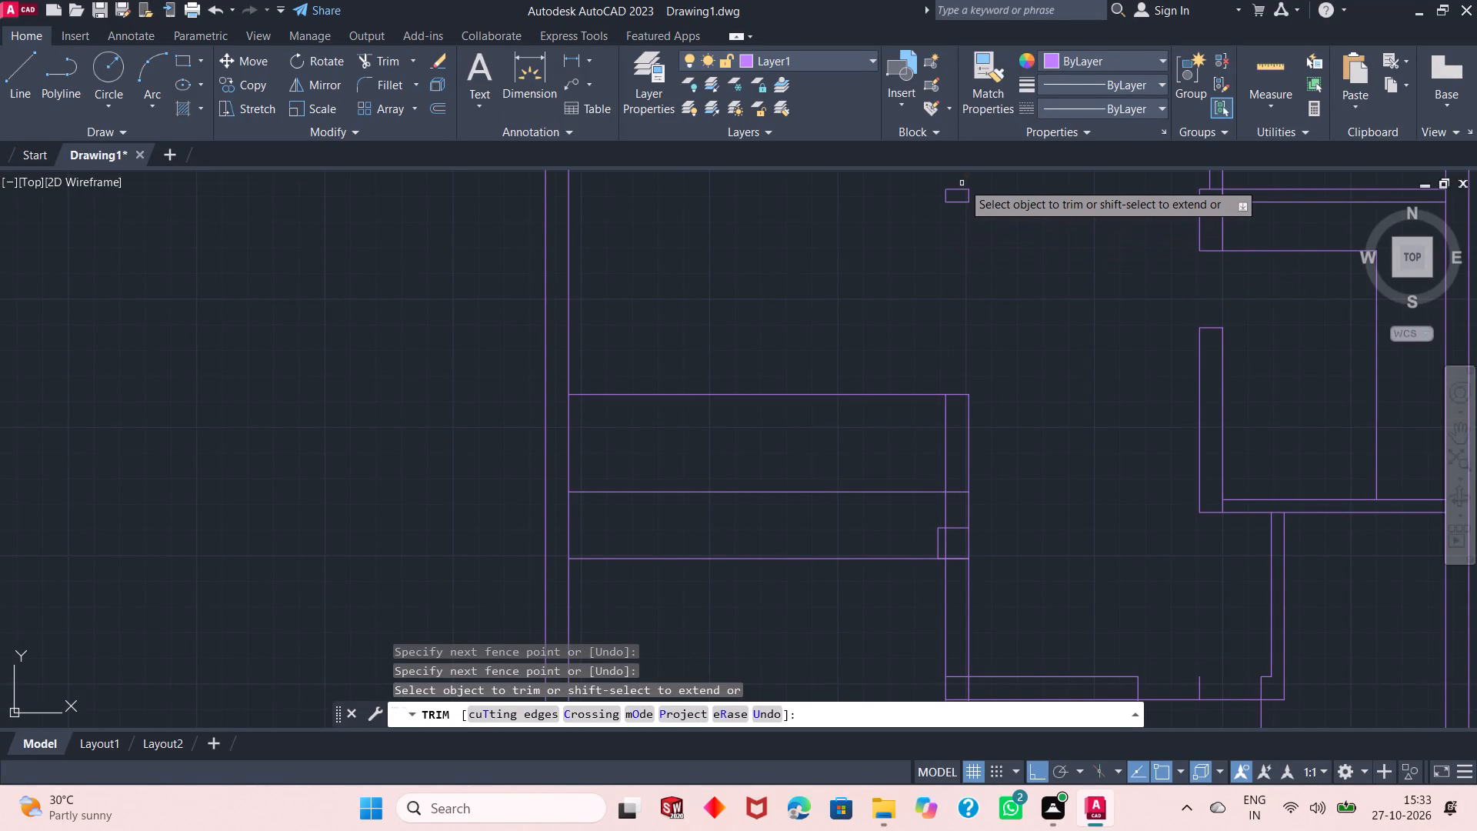
left_click(965, 179)
left_click(930, 215)
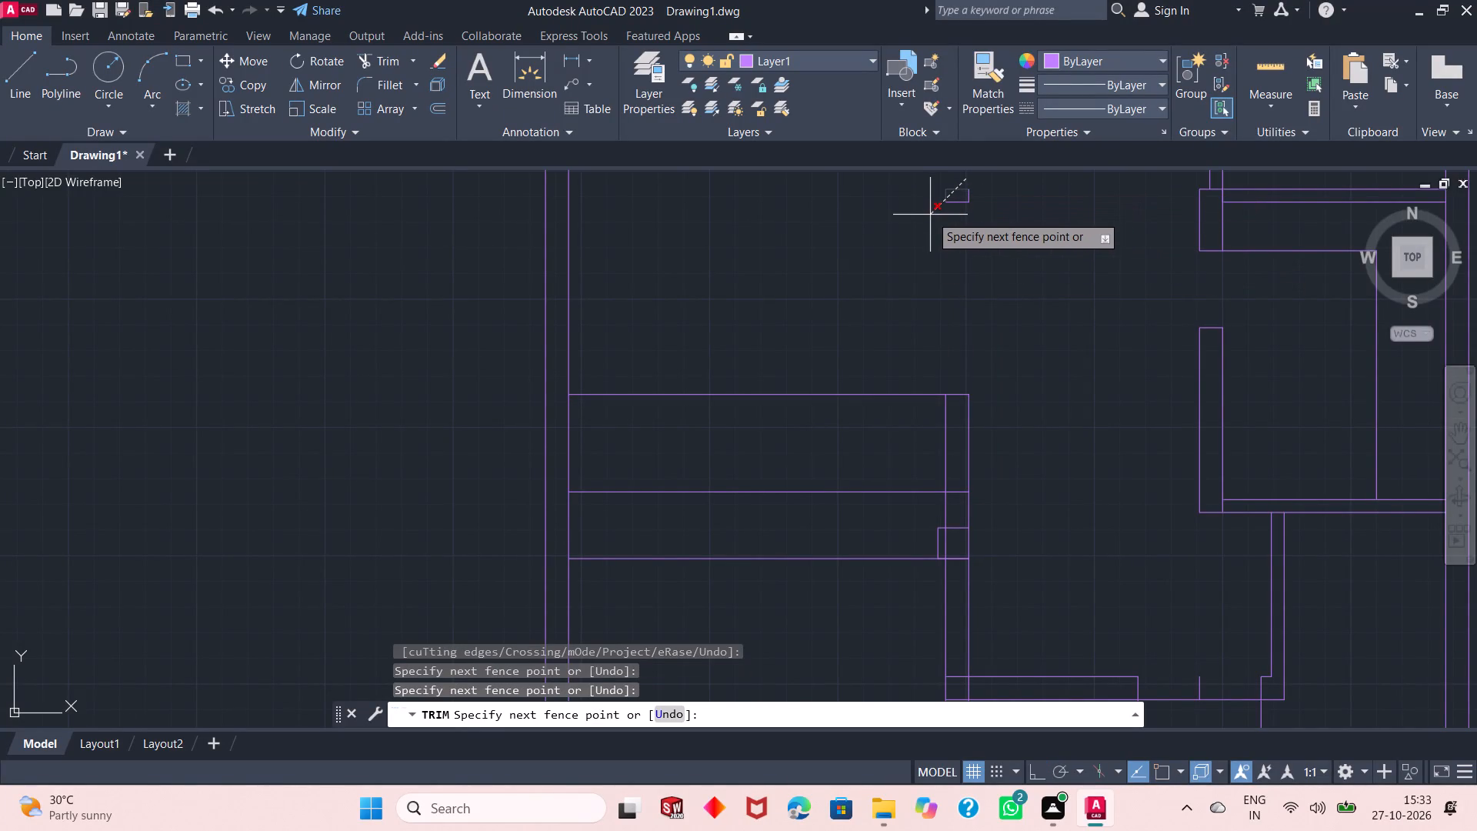
left_click(945, 208)
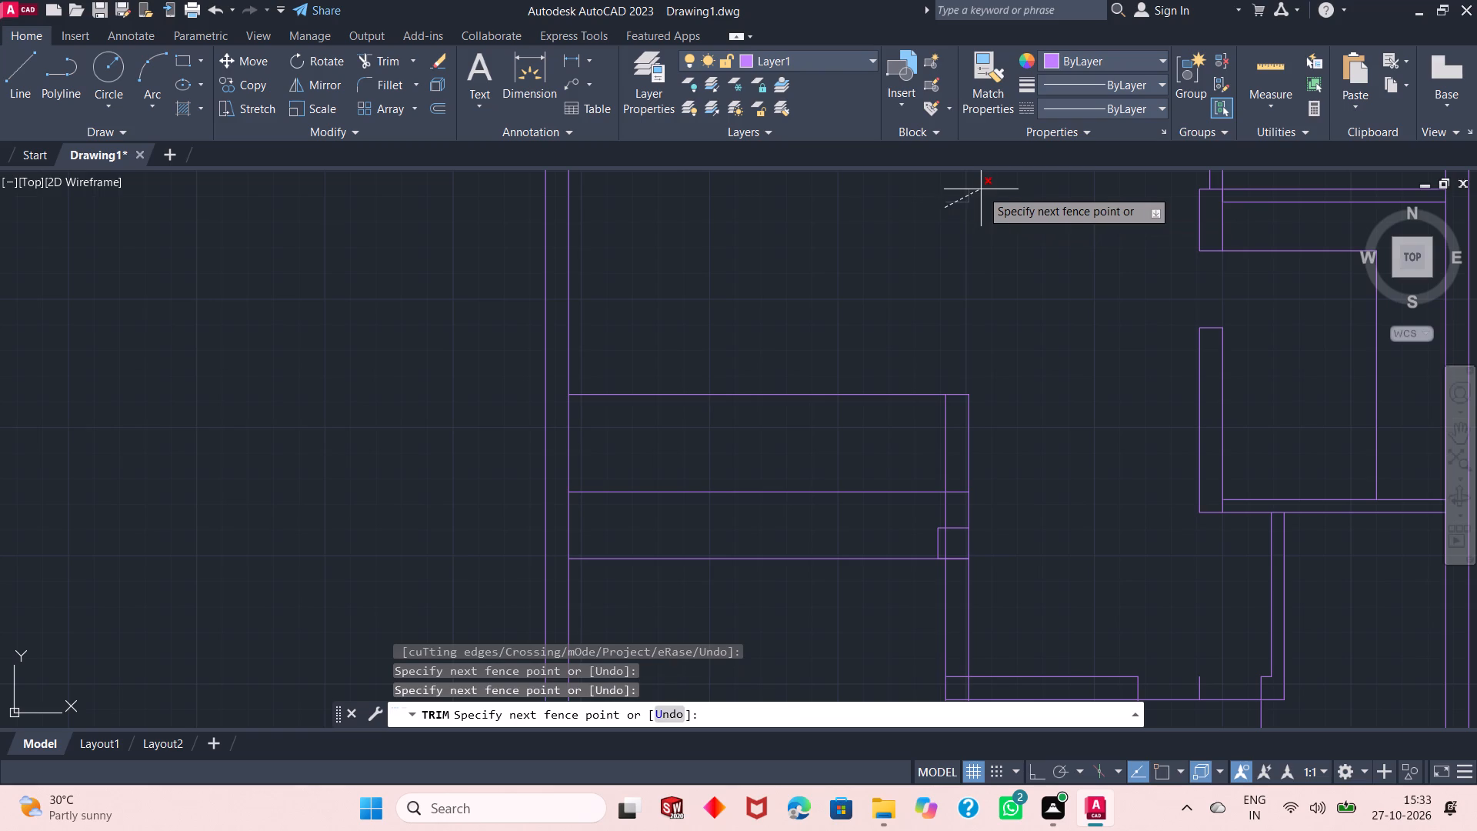
left_click(981, 189)
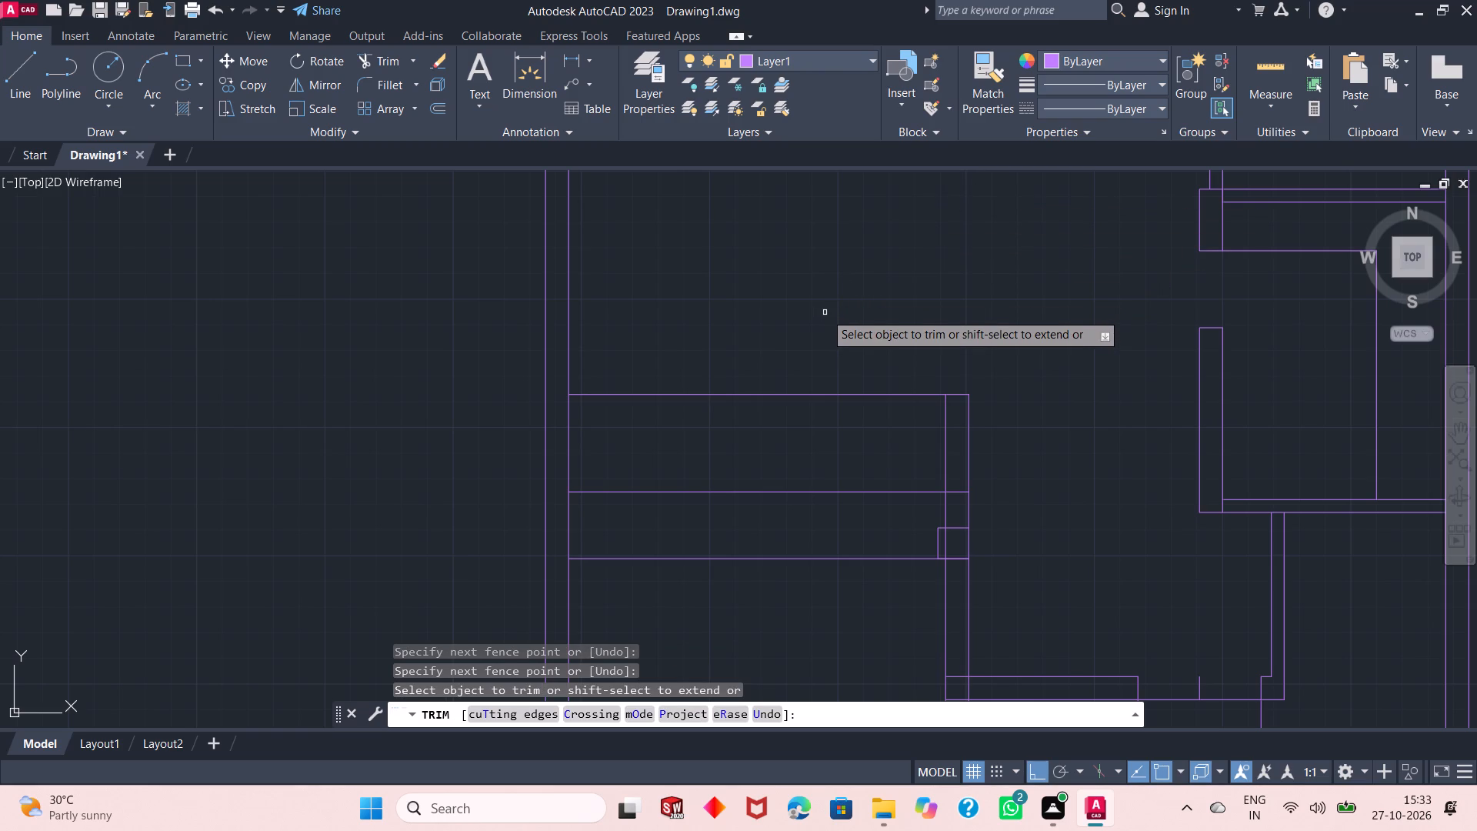
right_click(458, 323)
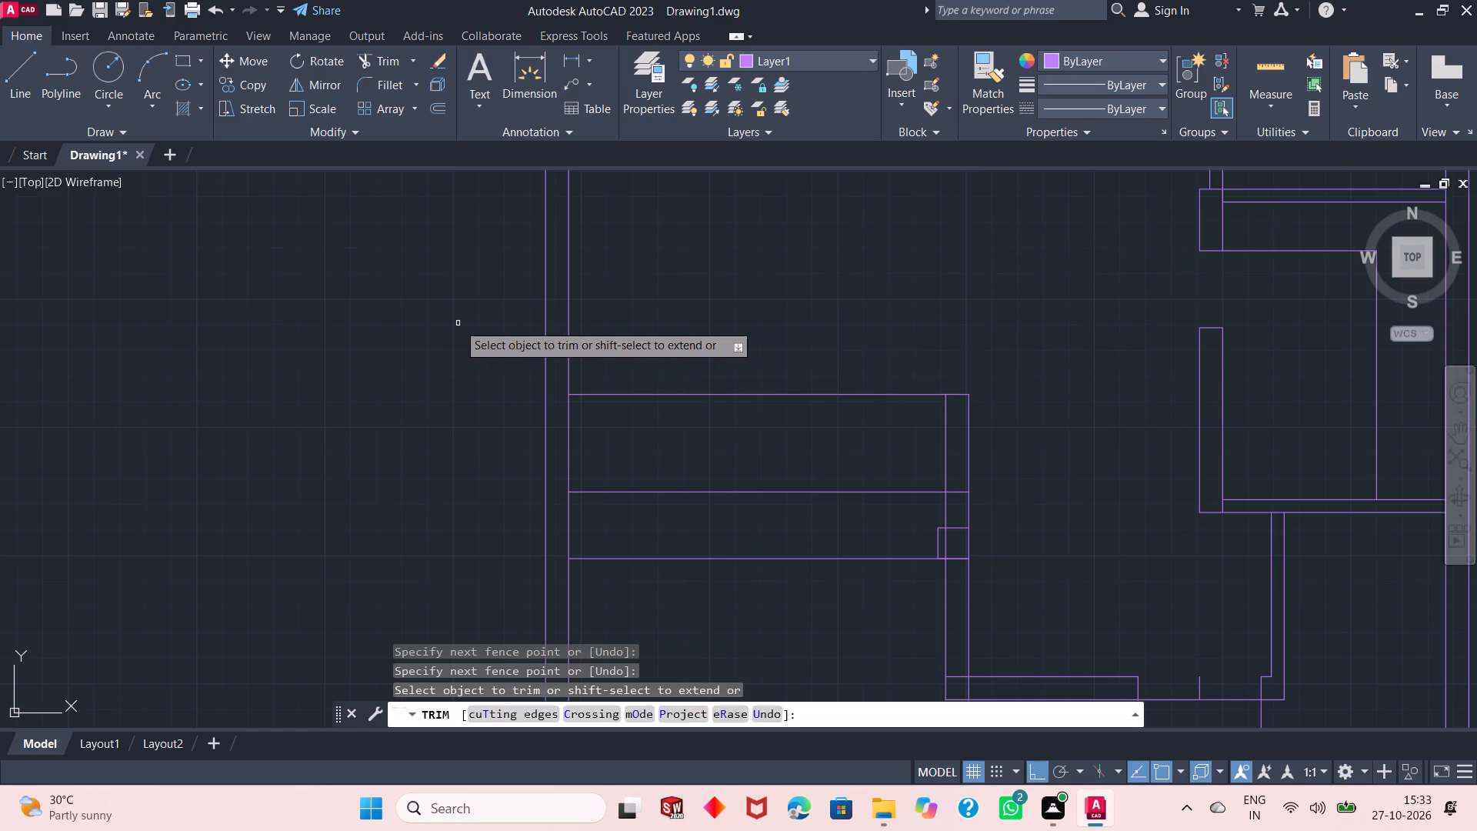
left_click(475, 329)
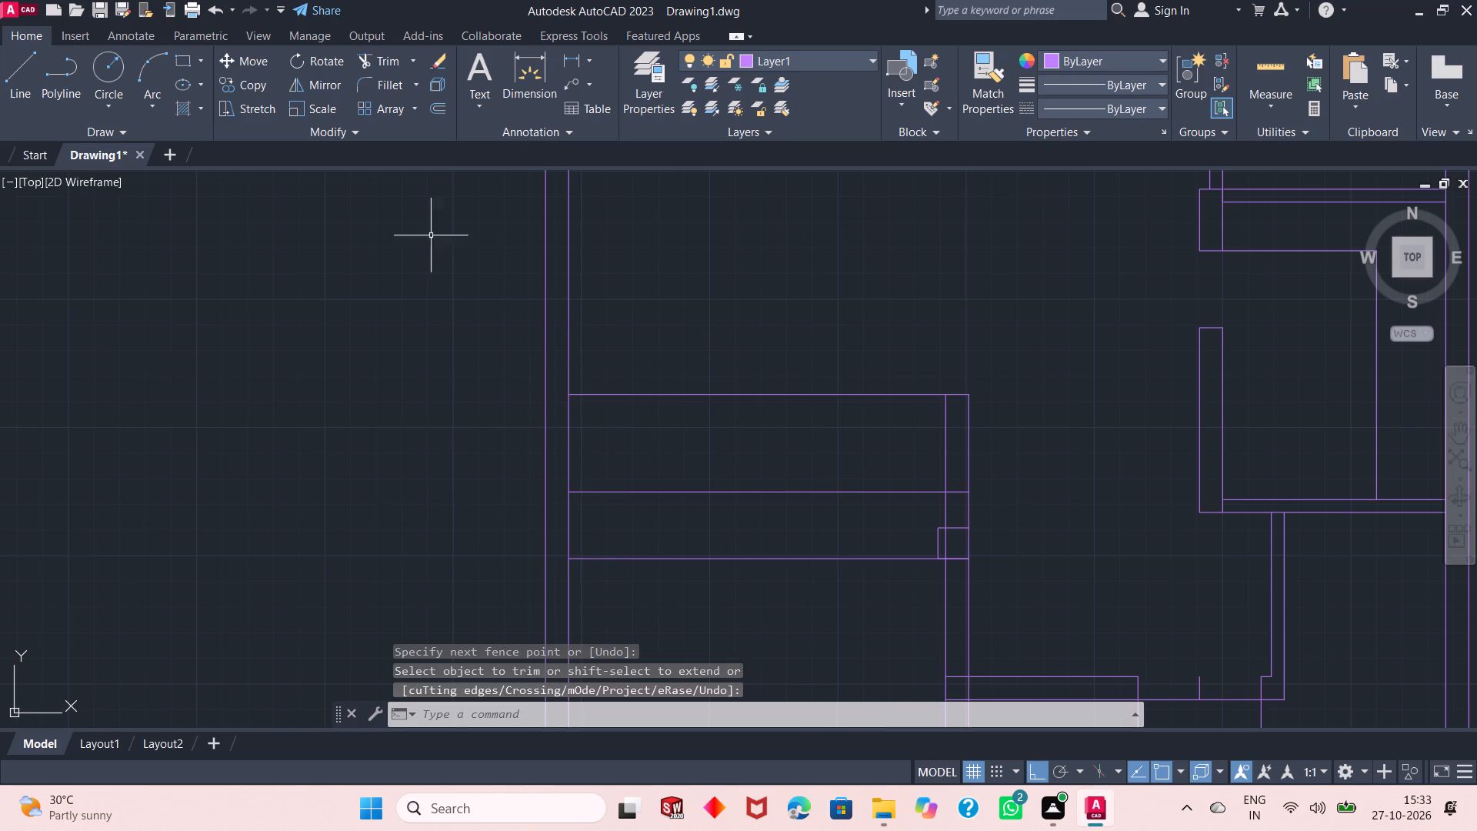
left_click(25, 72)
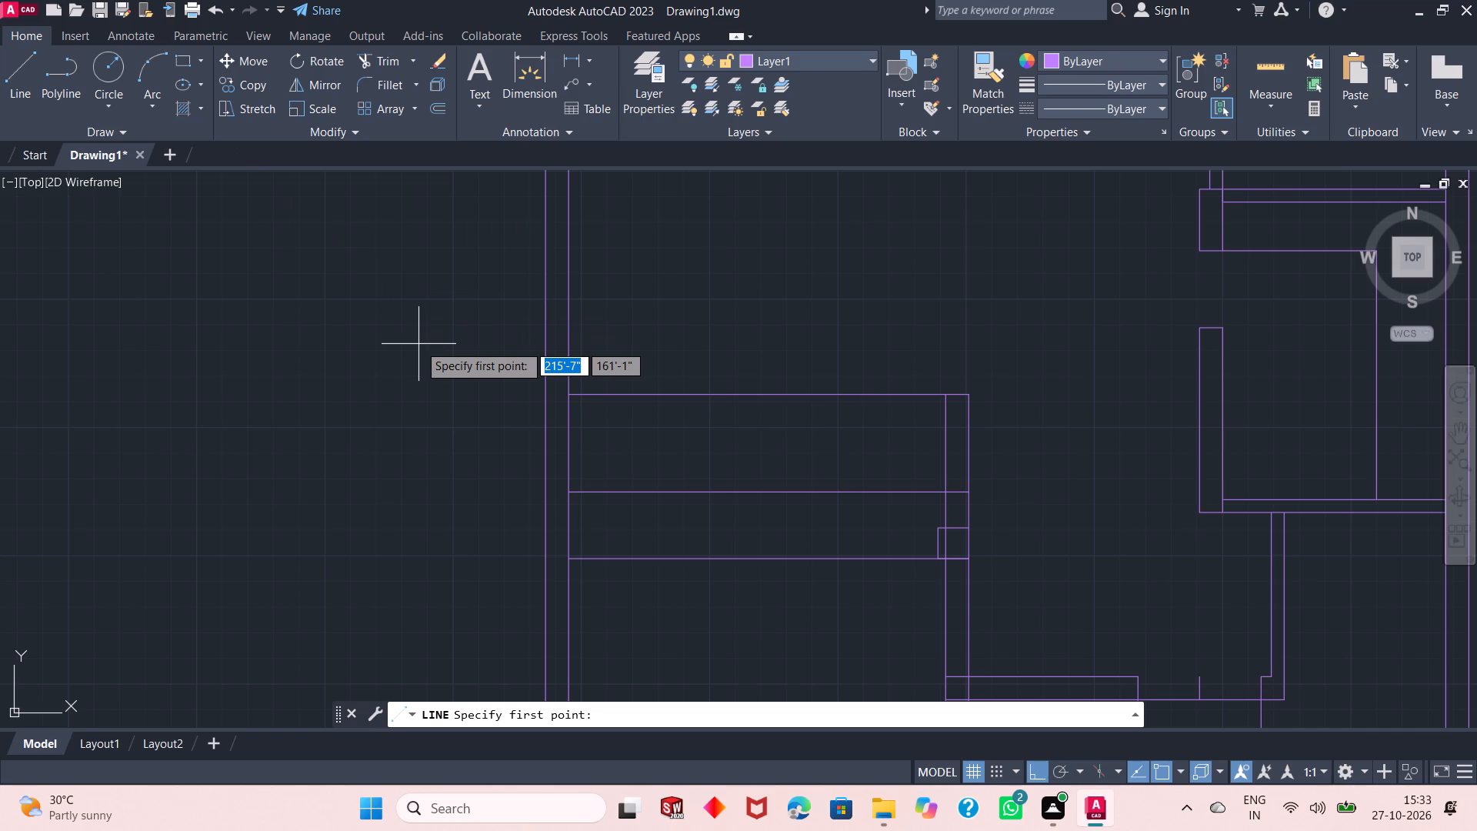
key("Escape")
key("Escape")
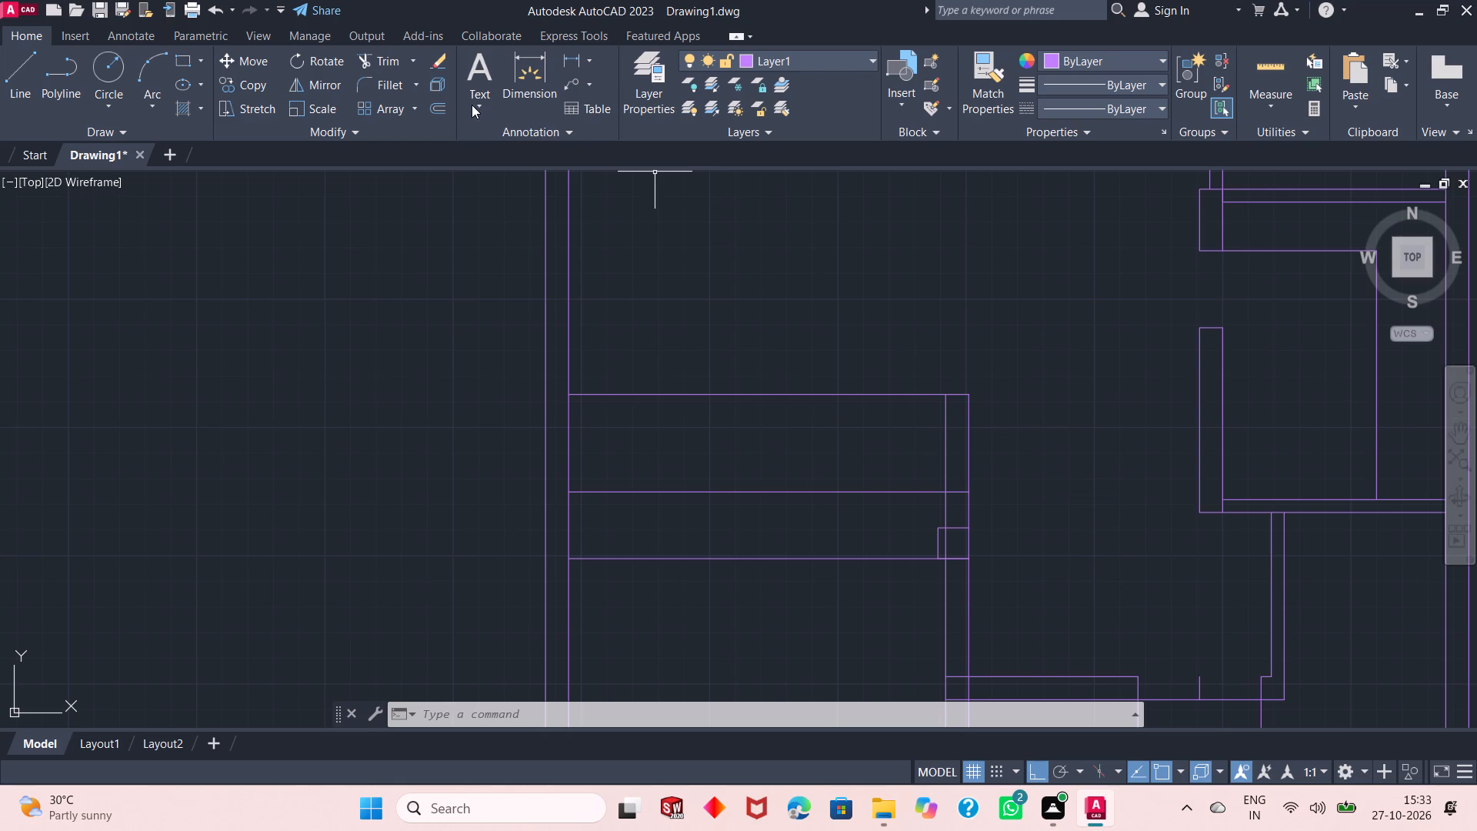
Trim the partition's two vertical lines between the uppermost and middle horizontal lines.
left_click(382, 60)
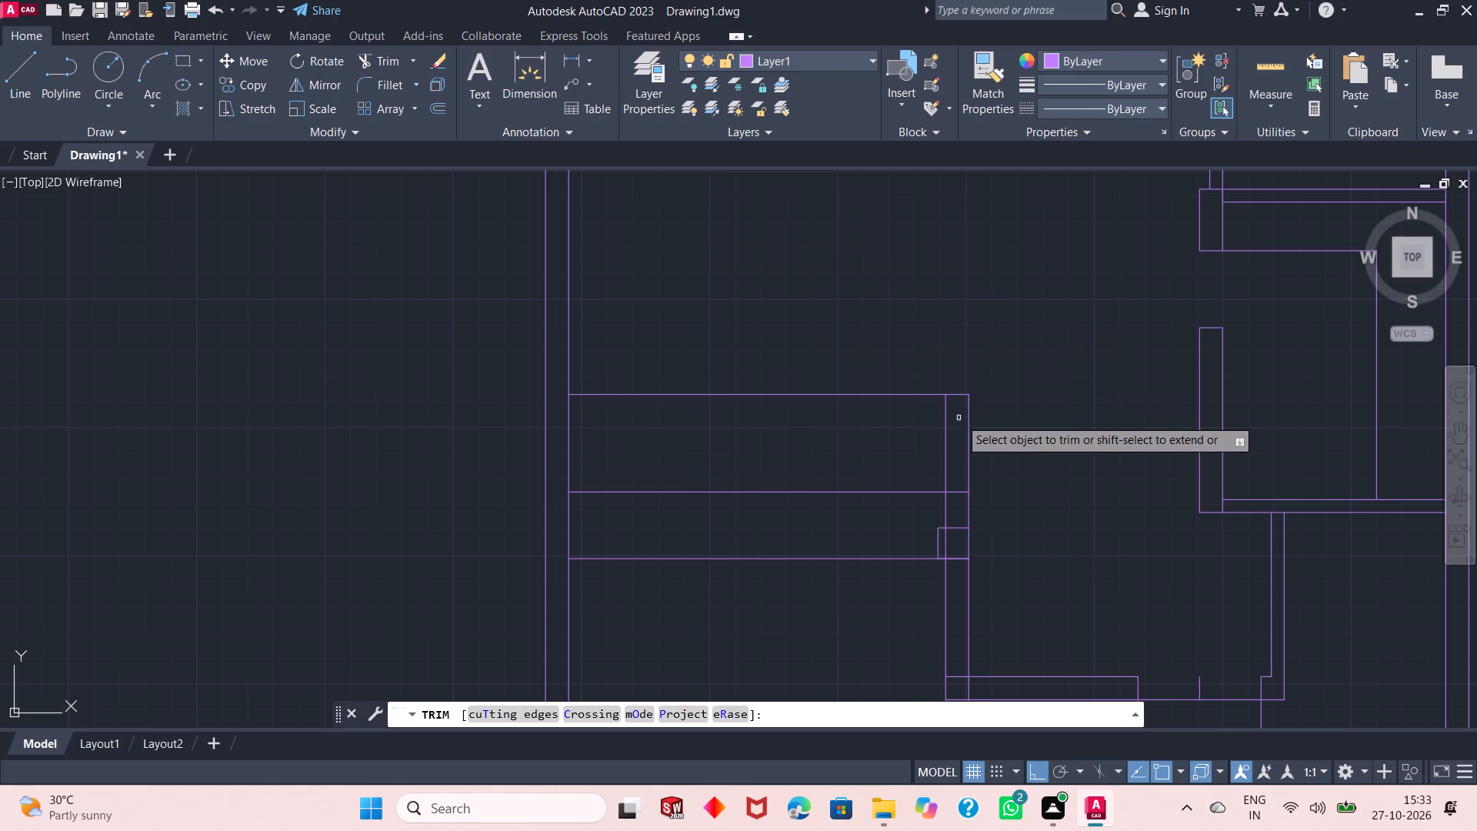
left_click(980, 436)
left_click(931, 436)
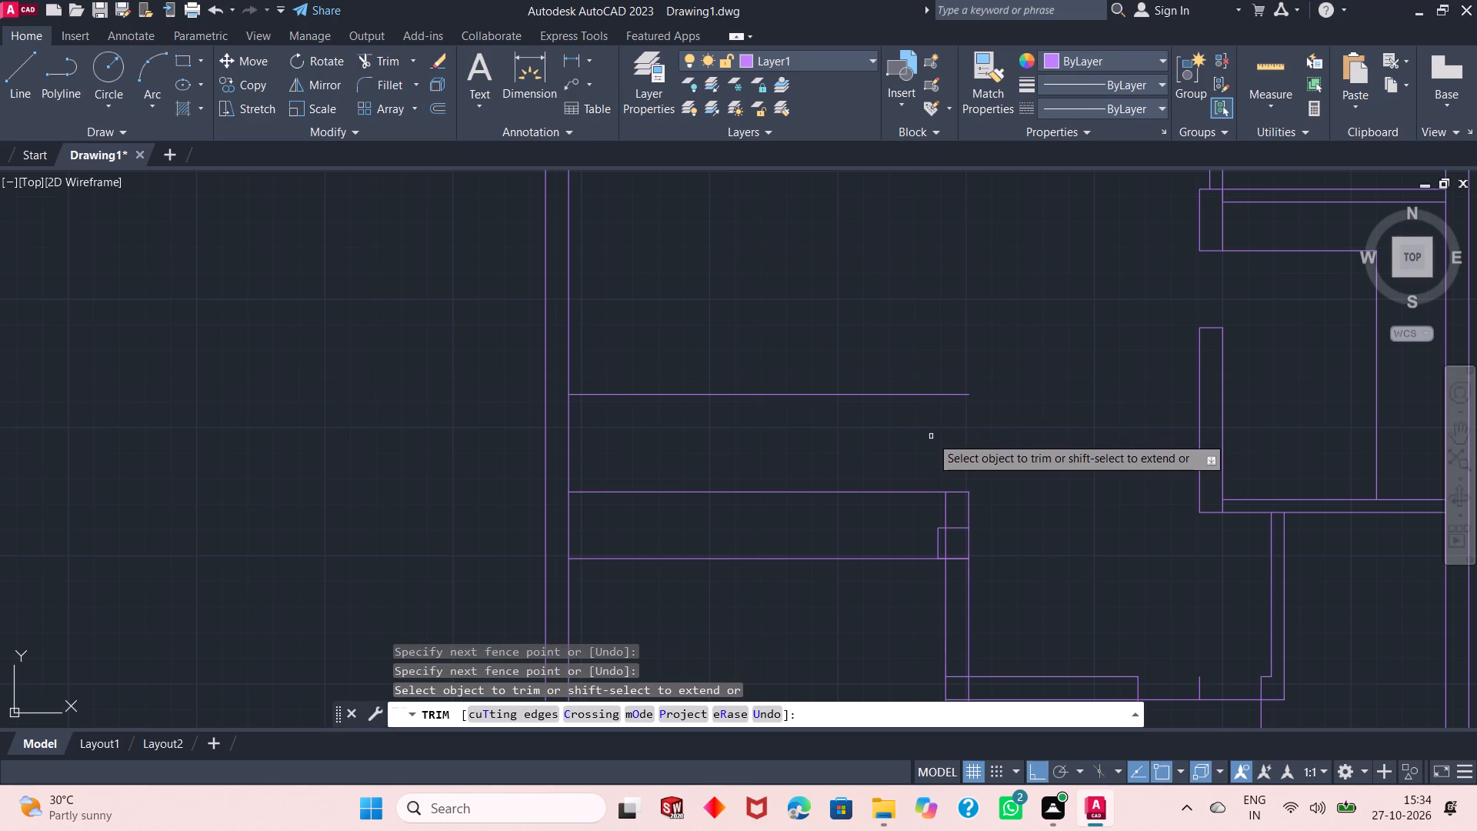
key("Return")
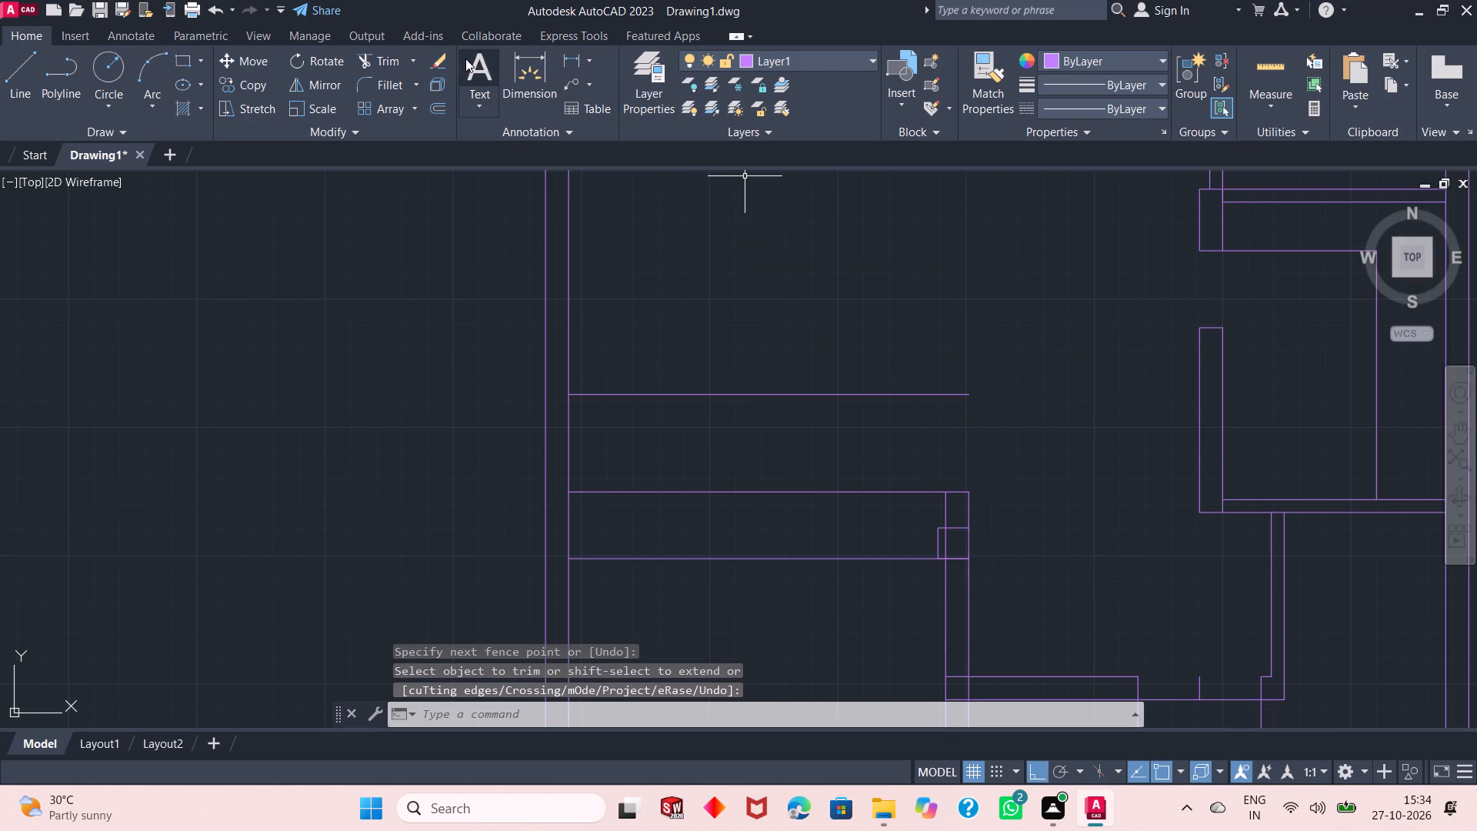
Draw a vertical line joining the inner ends of the uppermost and middle horizontal lines, closing the stair strip.
left_click(23, 78)
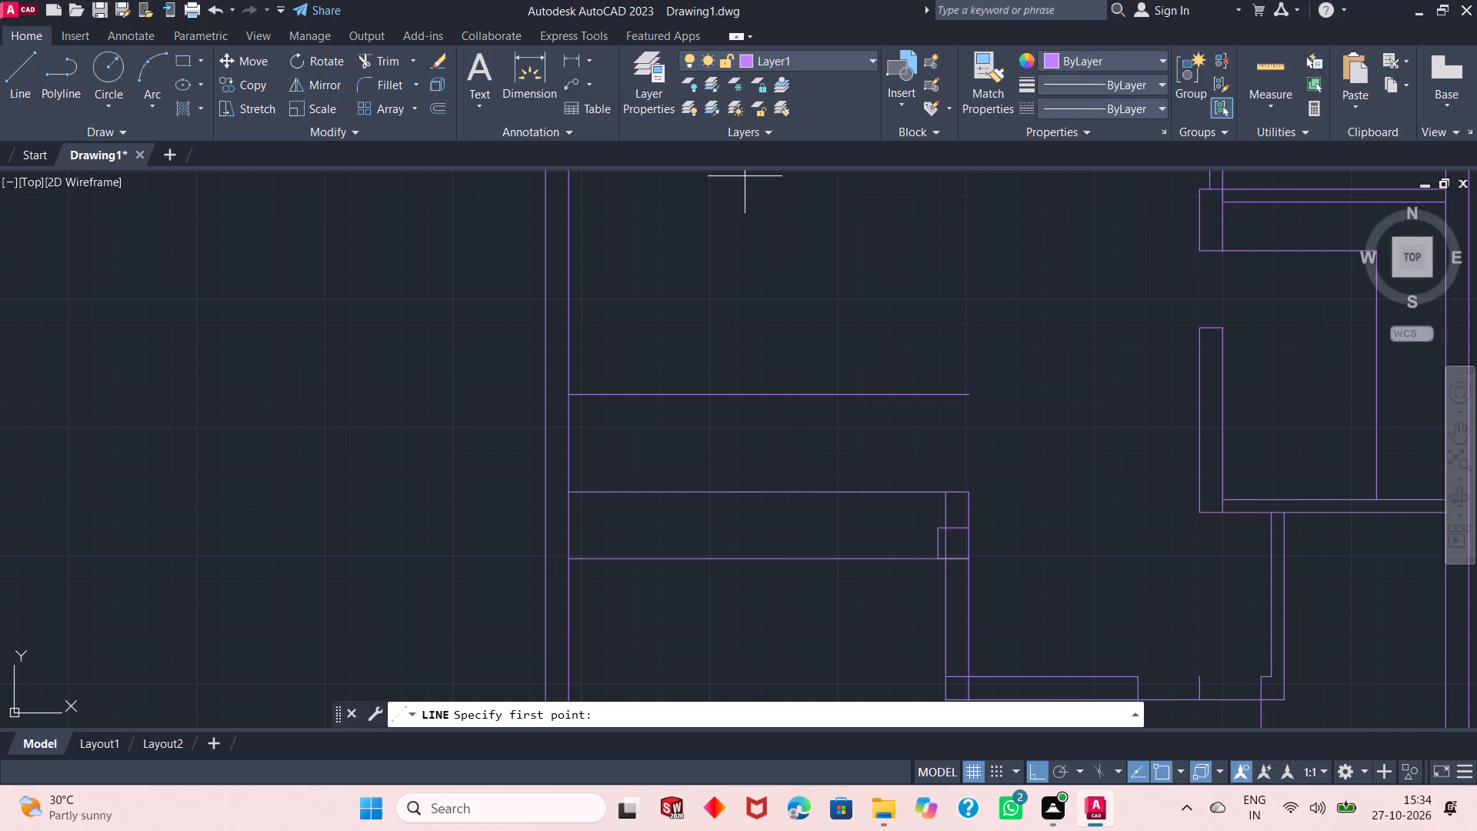
left_click(966, 395)
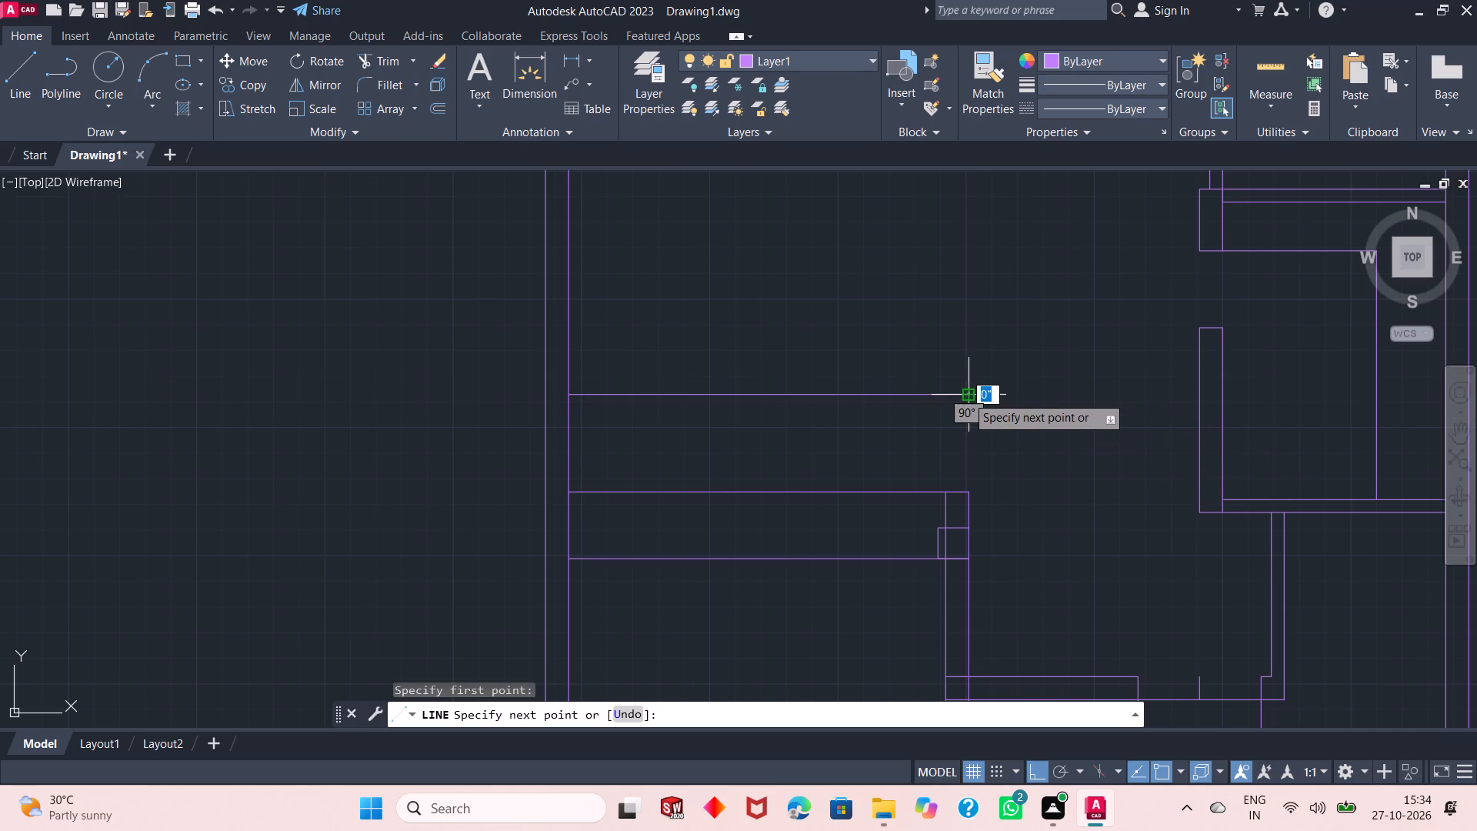
left_click(972, 494)
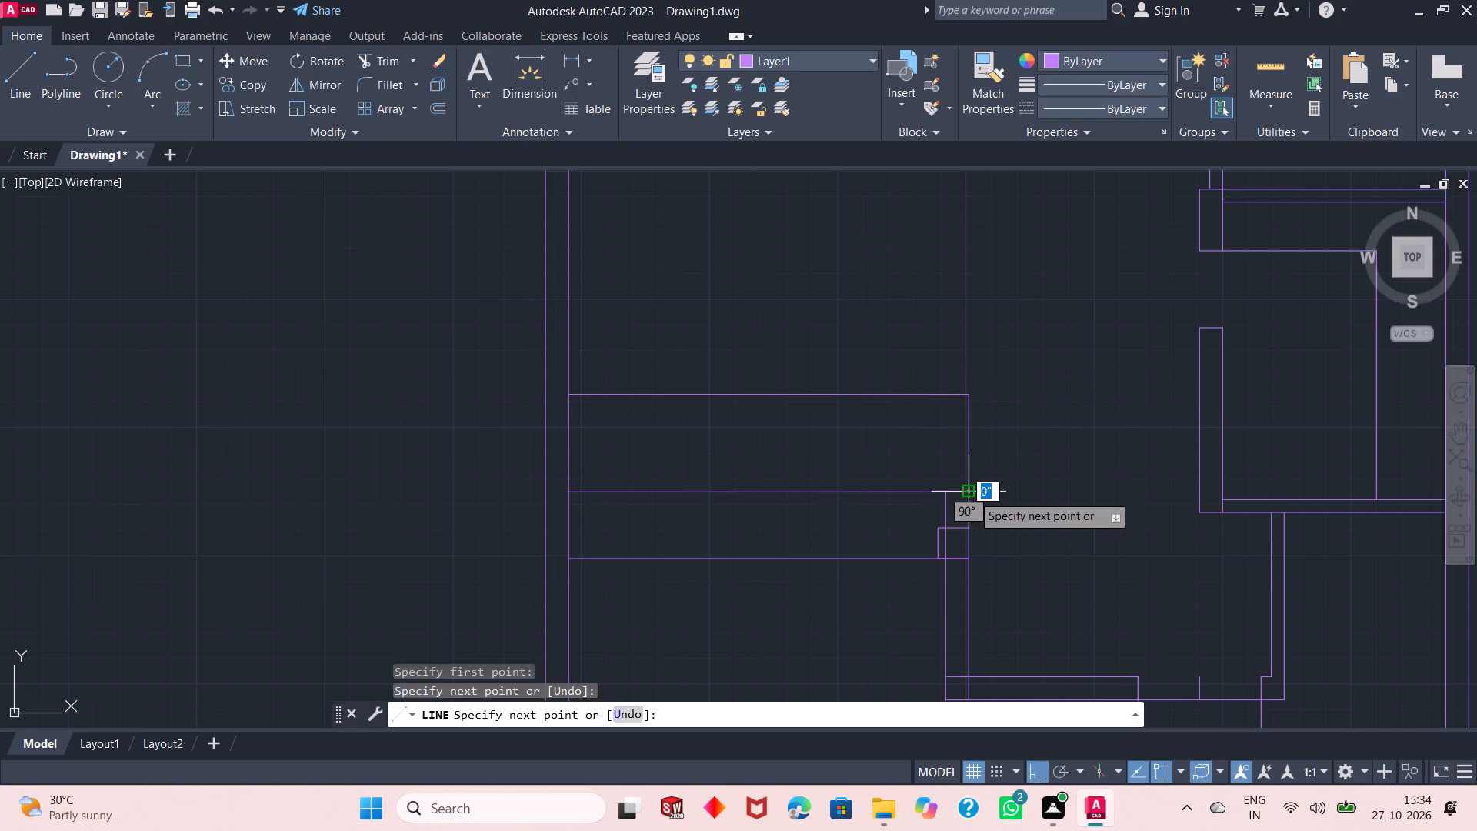
key("Return")
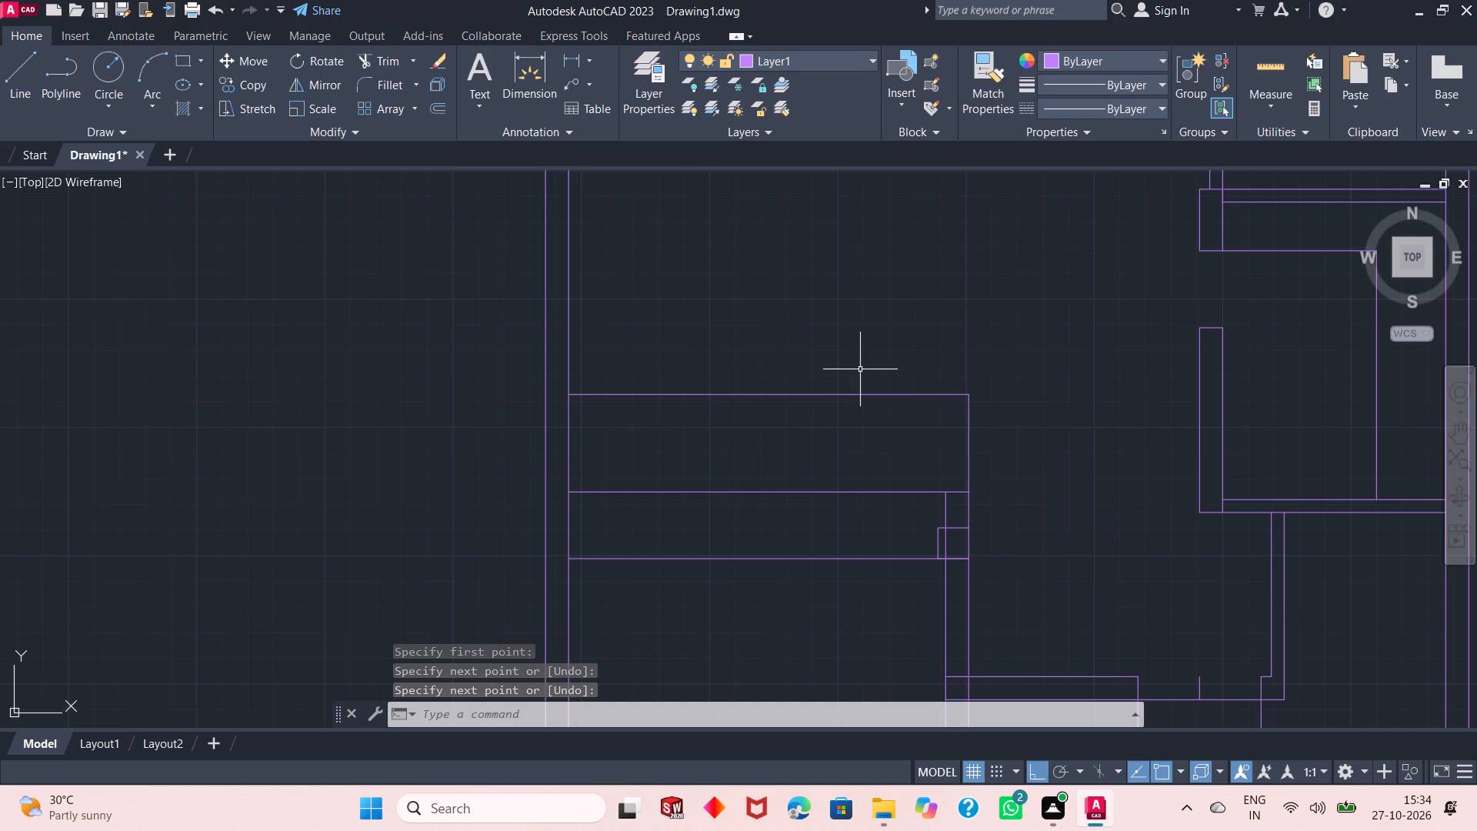
Path-array the new vertical closing line along the middle horizontal line with 1' spacing between items.
left_click(415, 115)
left_click(428, 178)
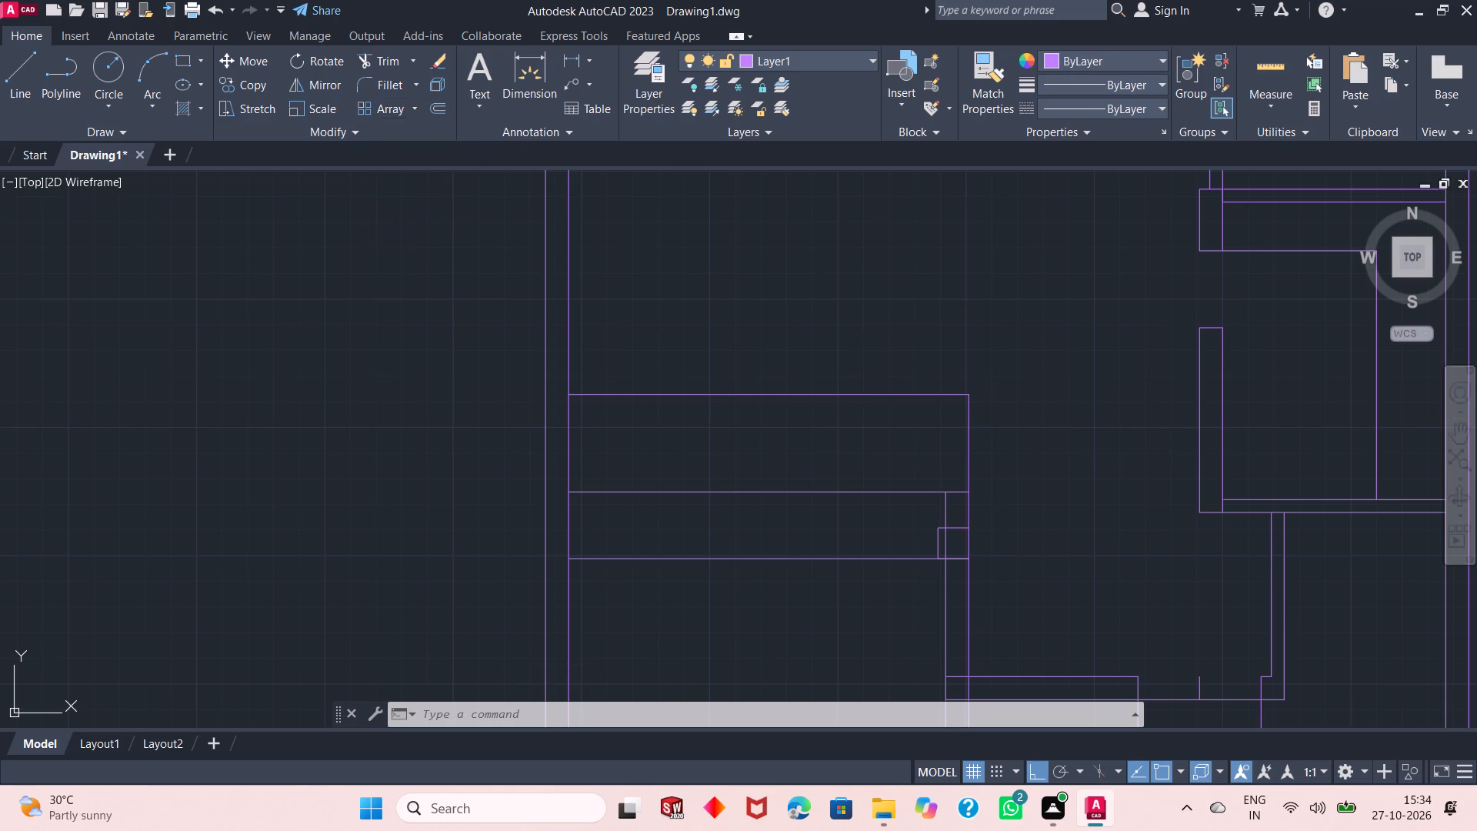
left_click(970, 459)
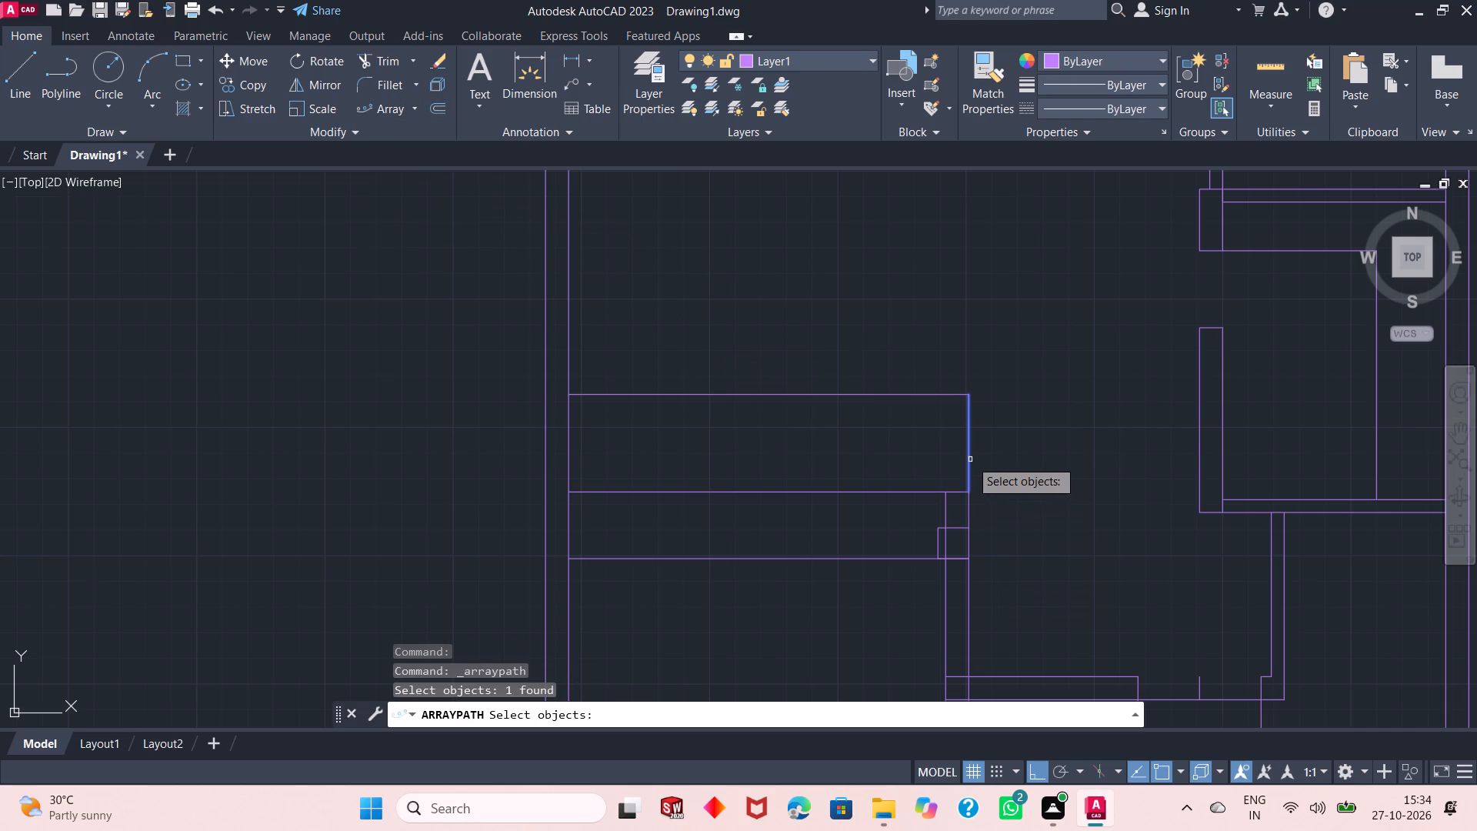
key("Return")
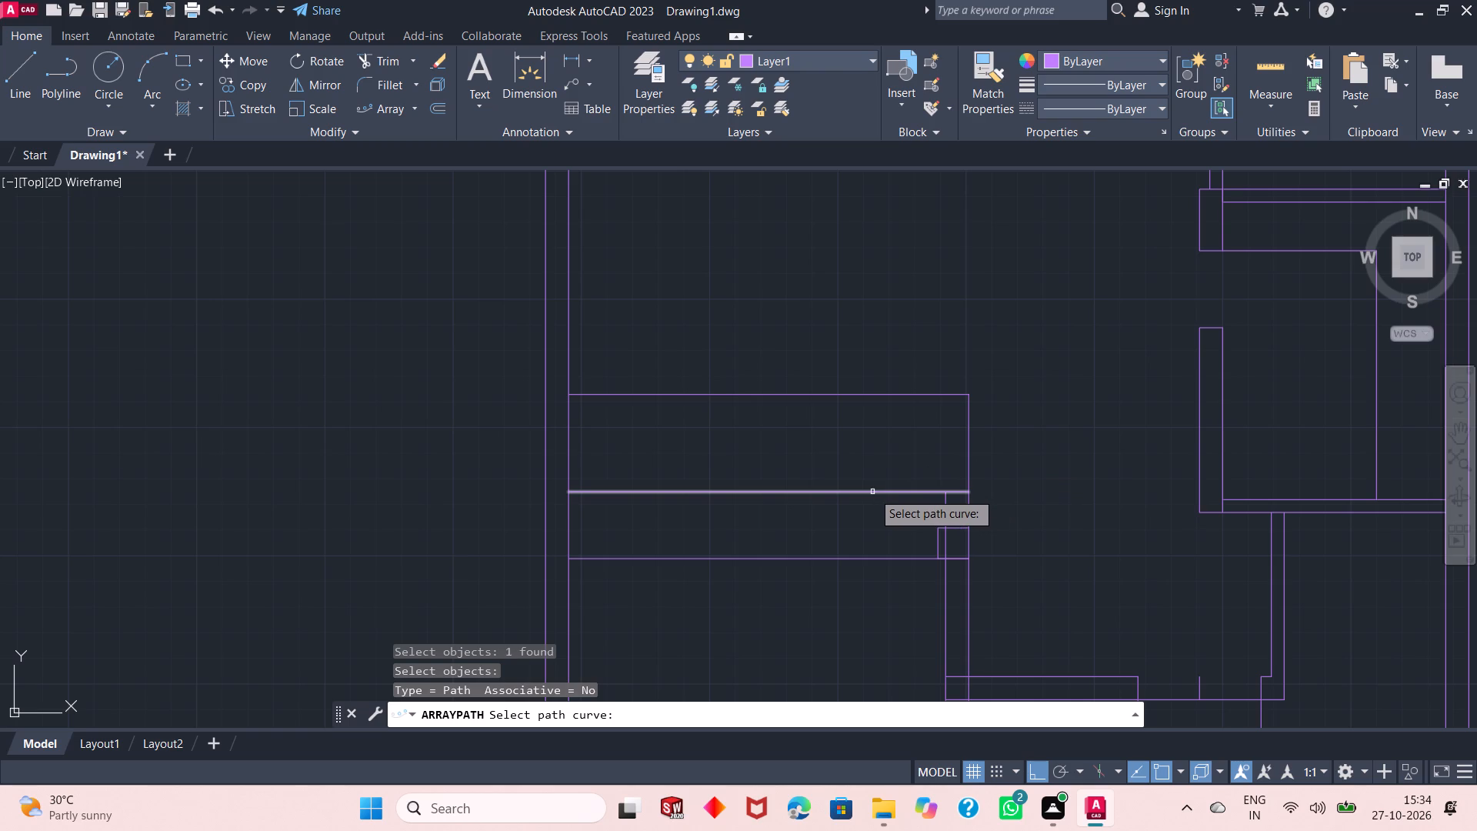
left_click(872, 492)
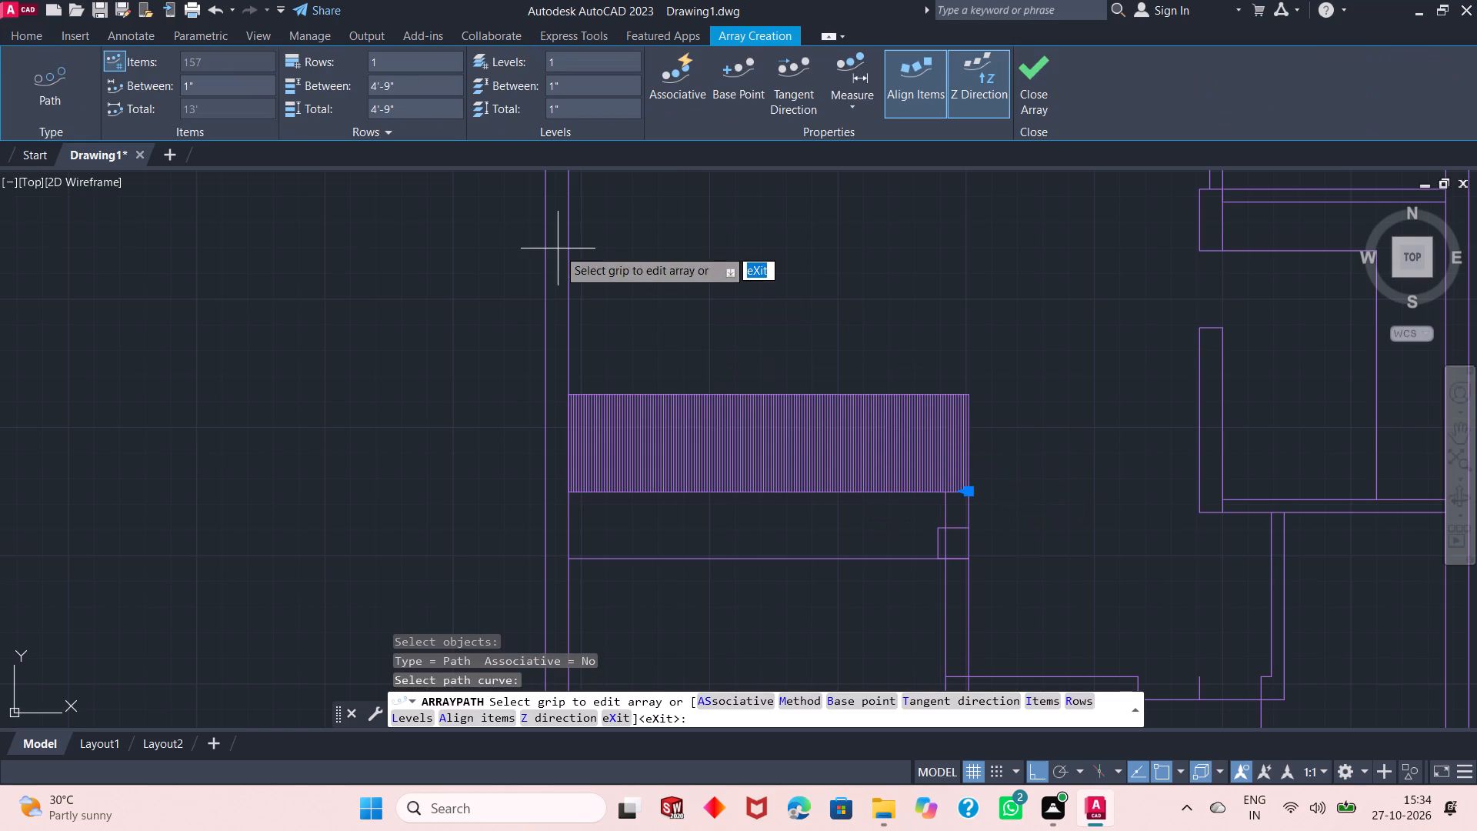
double_click(213, 88)
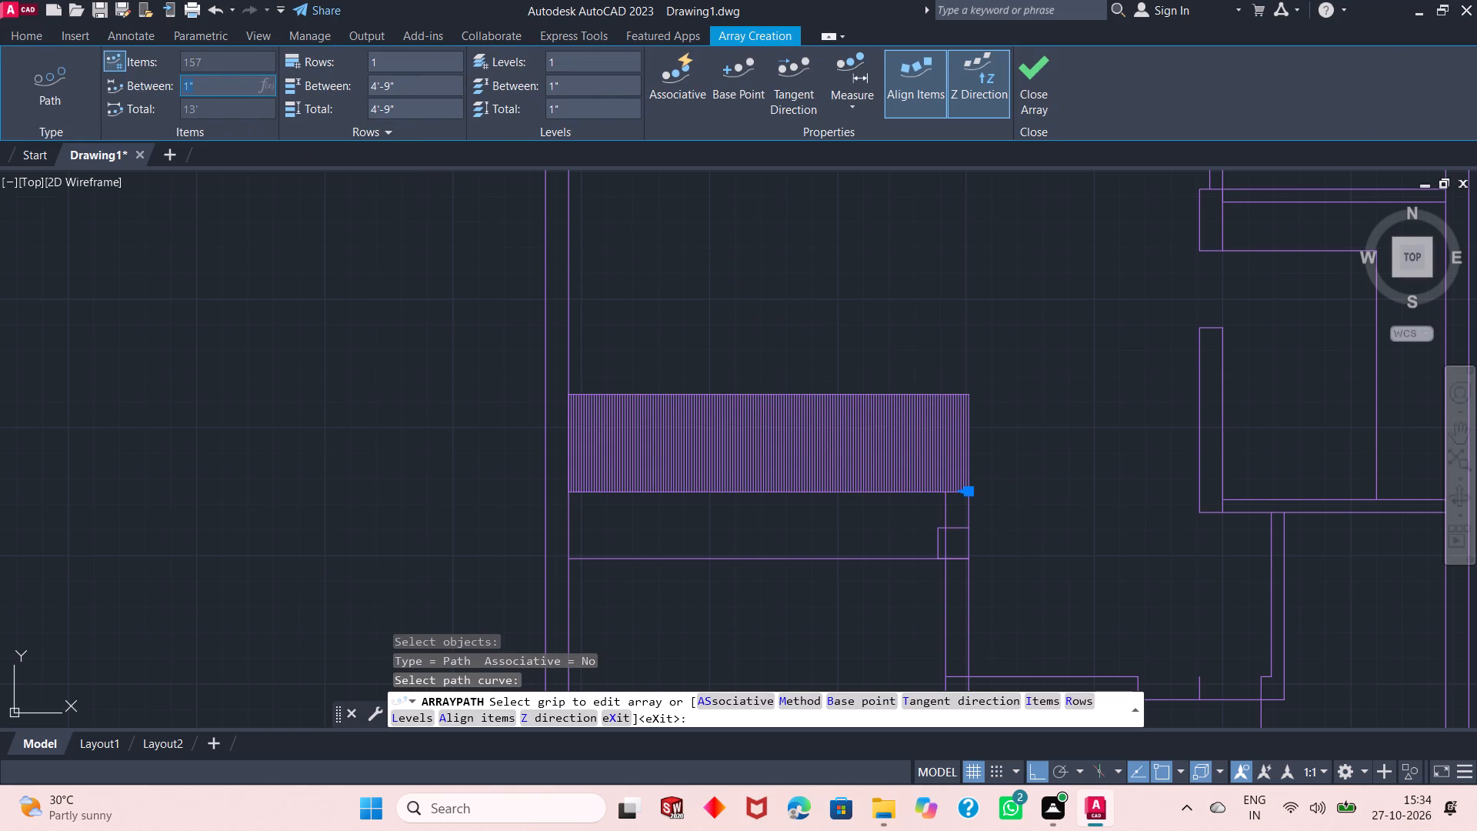
type("1'")
key("Return")
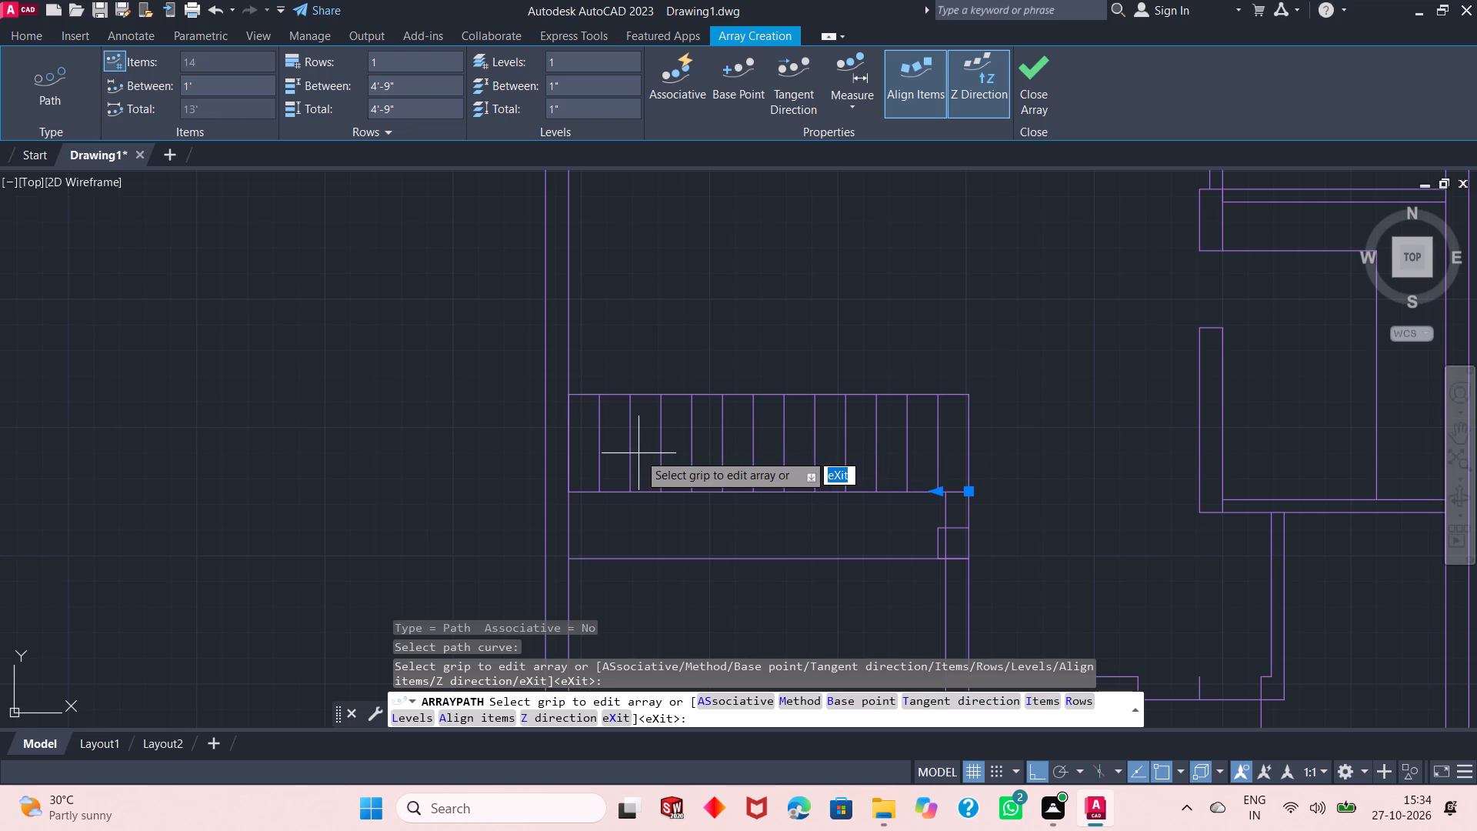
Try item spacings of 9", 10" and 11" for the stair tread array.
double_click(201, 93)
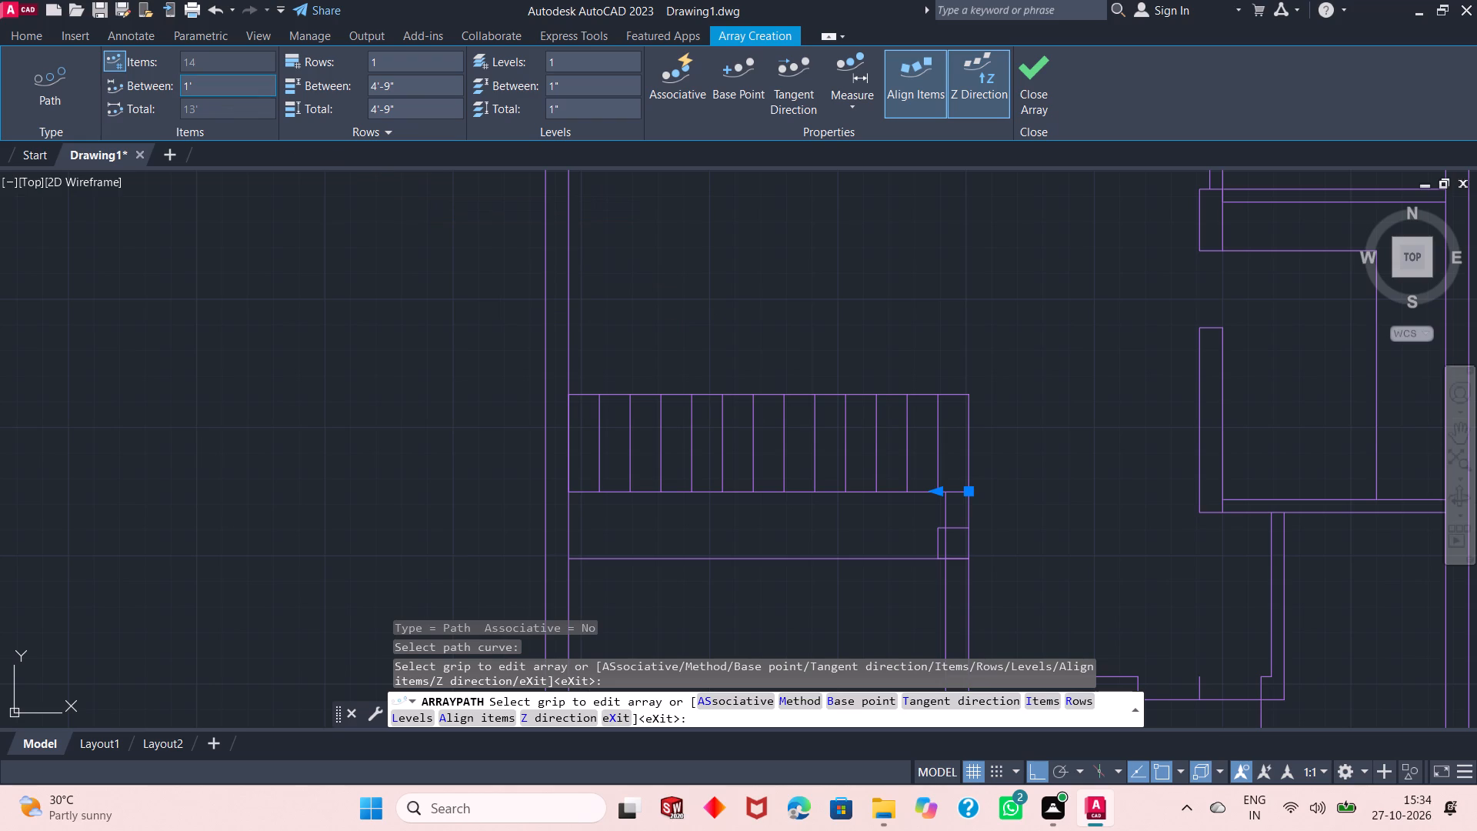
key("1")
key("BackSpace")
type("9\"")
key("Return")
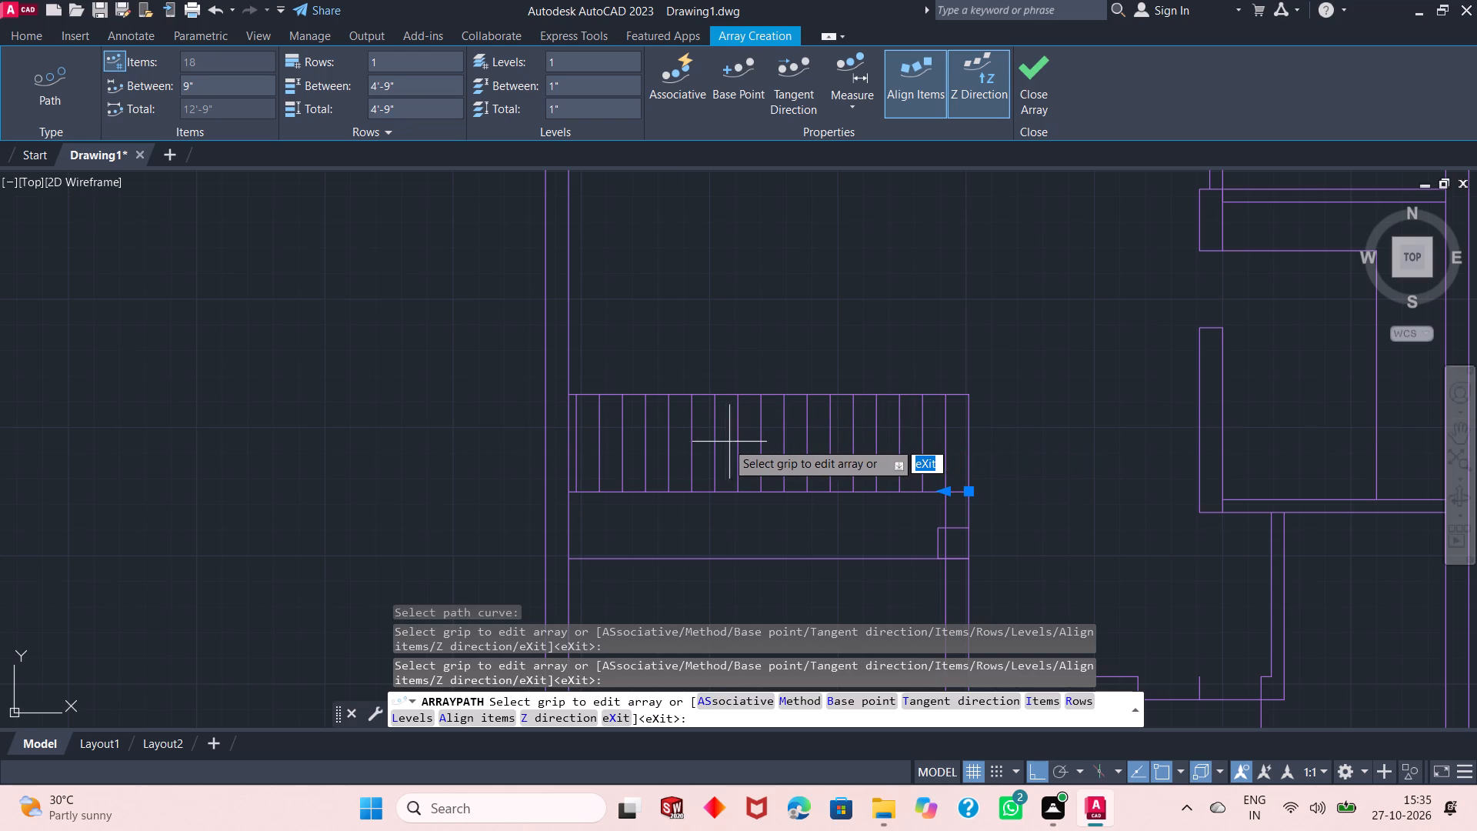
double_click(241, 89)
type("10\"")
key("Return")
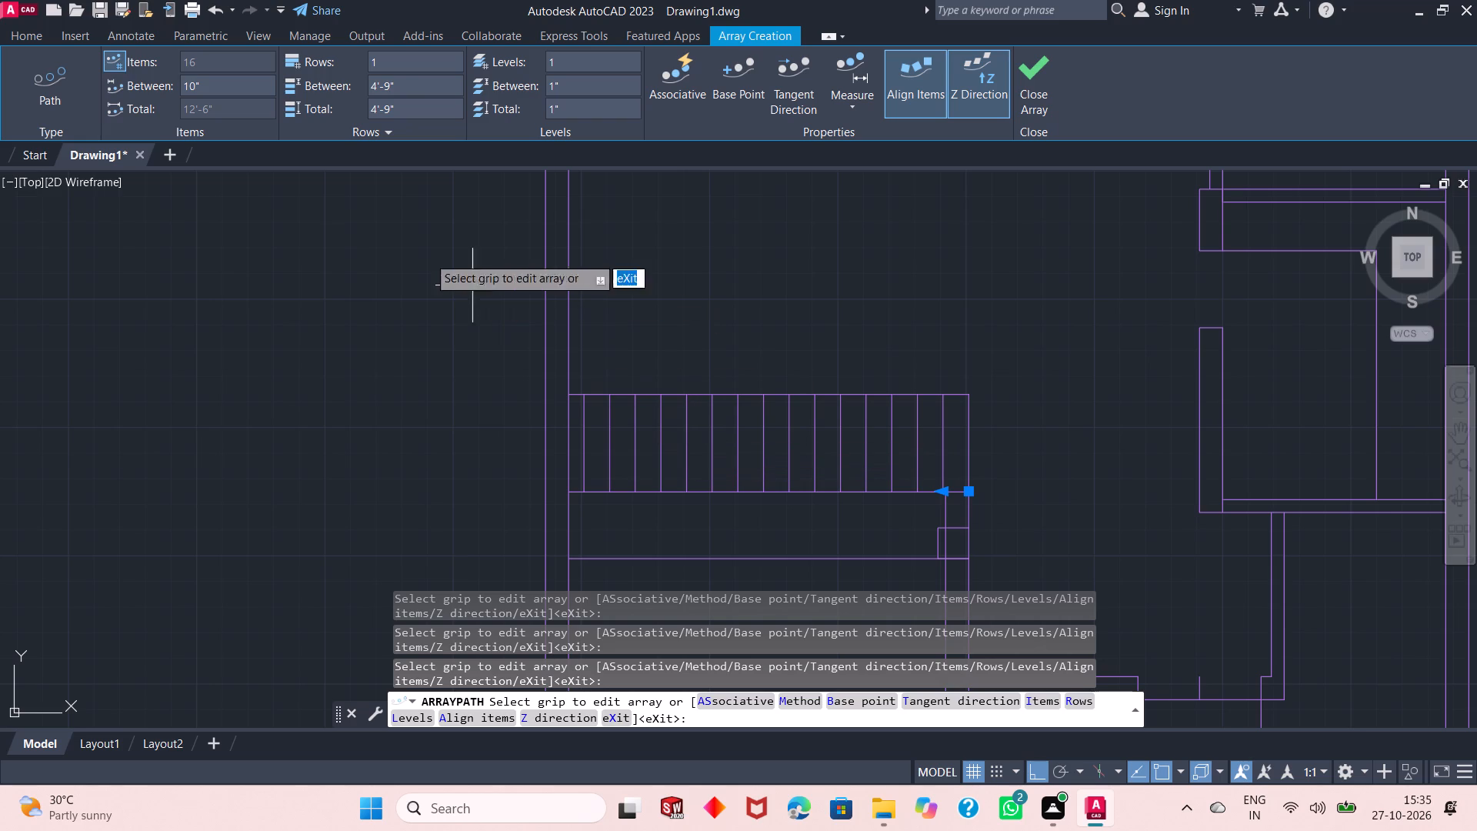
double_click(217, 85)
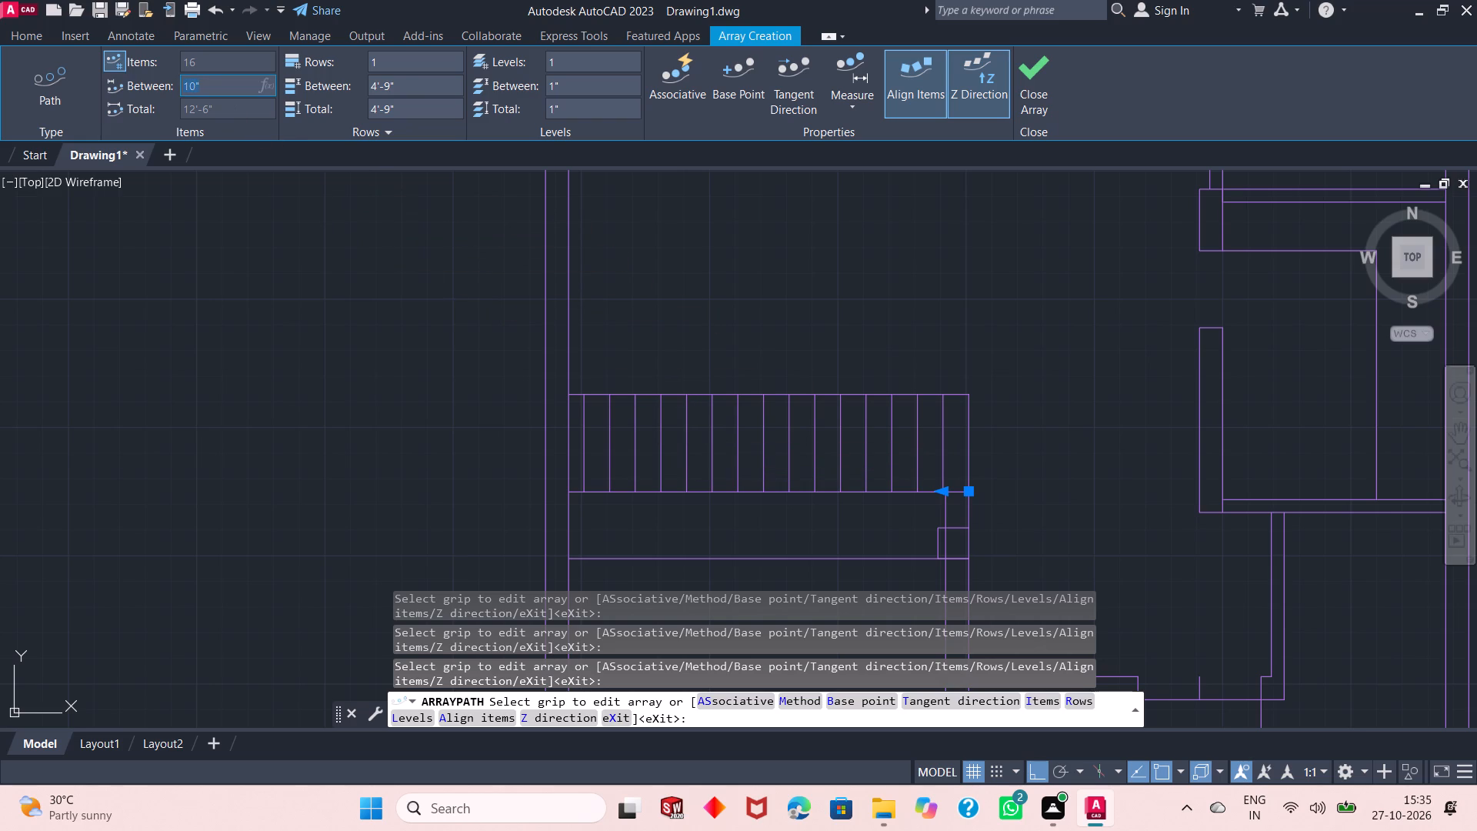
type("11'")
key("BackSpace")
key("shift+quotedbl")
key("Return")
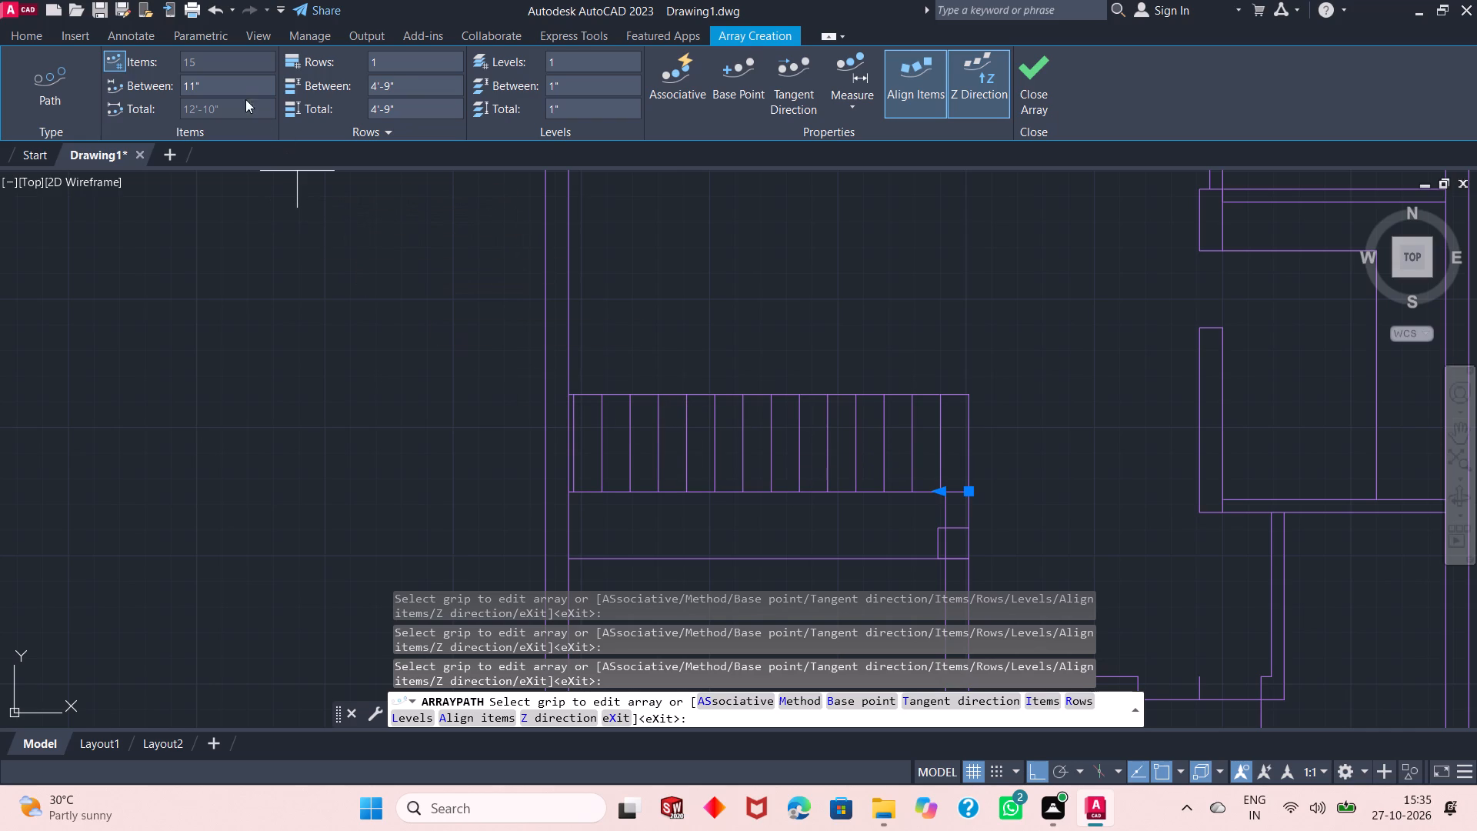
Set the tread array's item spacing to 10" and finish the array.
double_click(226, 86)
type("10\"")
key("Return")
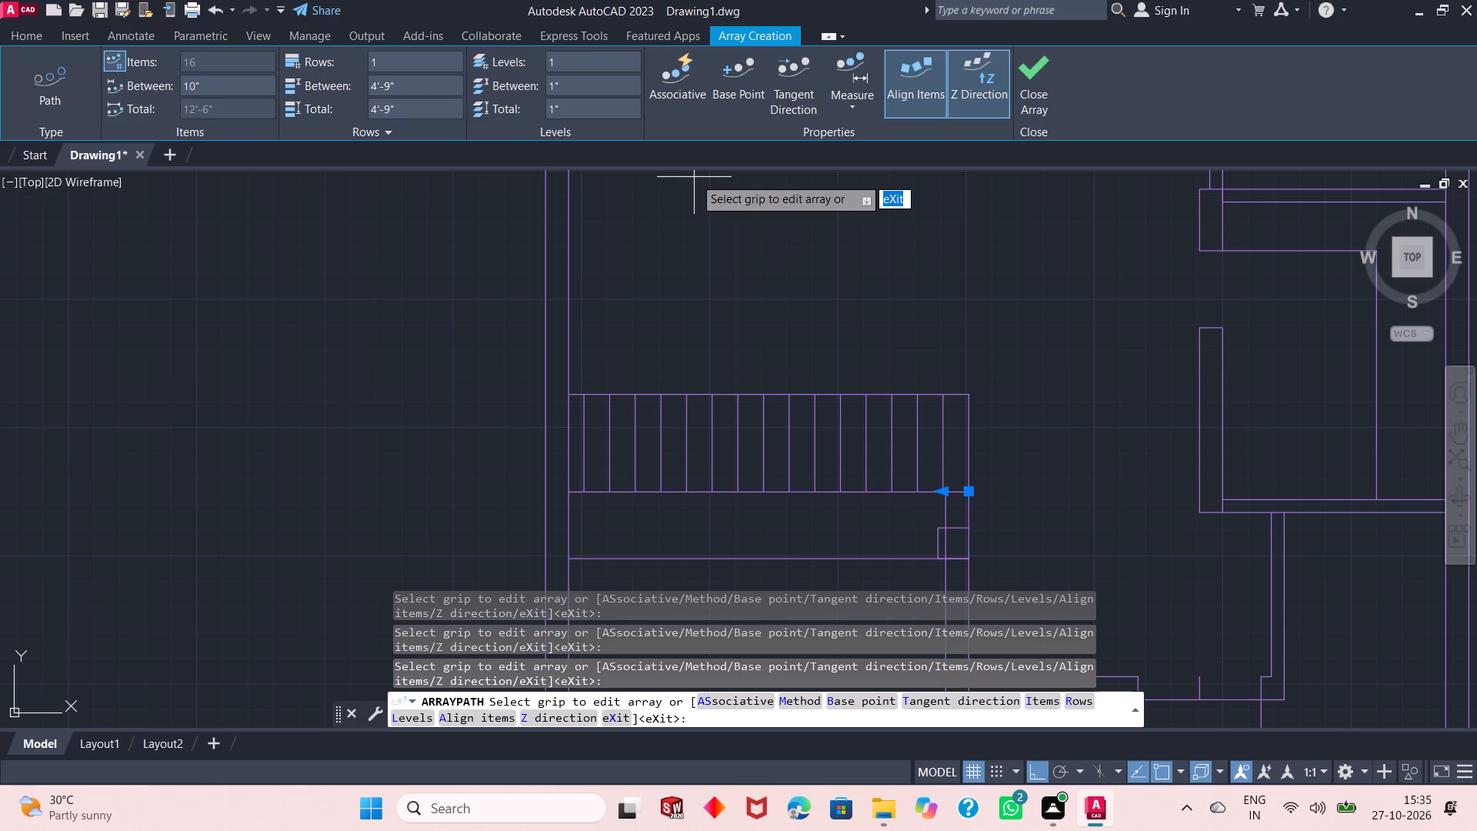
left_click(1043, 78)
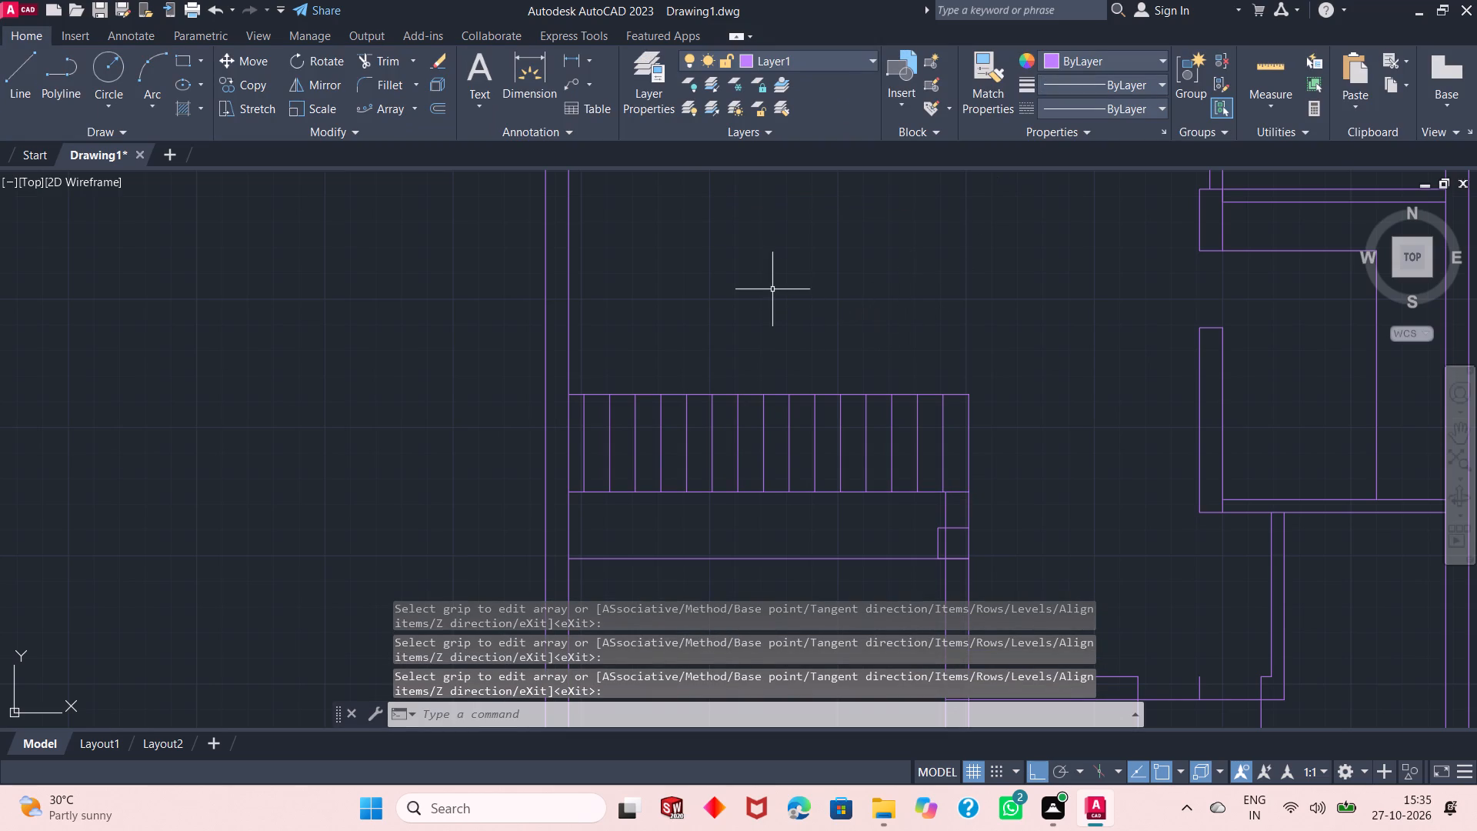
Delete the four leftmost stair tread lines together with the vertical closing line at the stair strip's right end.
scroll(772, 288, "down", 1, "ctrl")
scroll(789, 413, "up", 1, "ctrl")
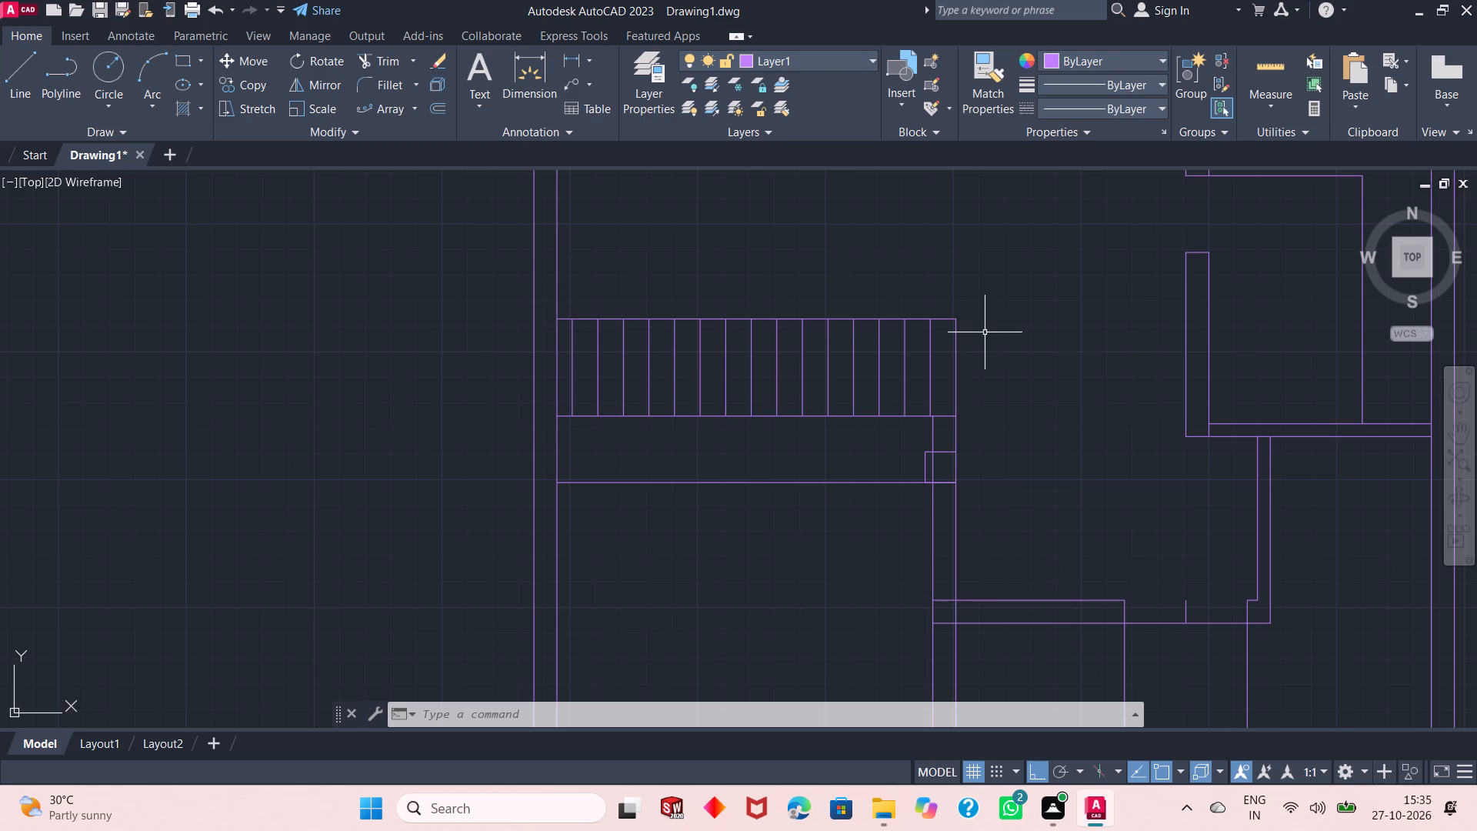
left_click_drag(955, 349, 933, 349)
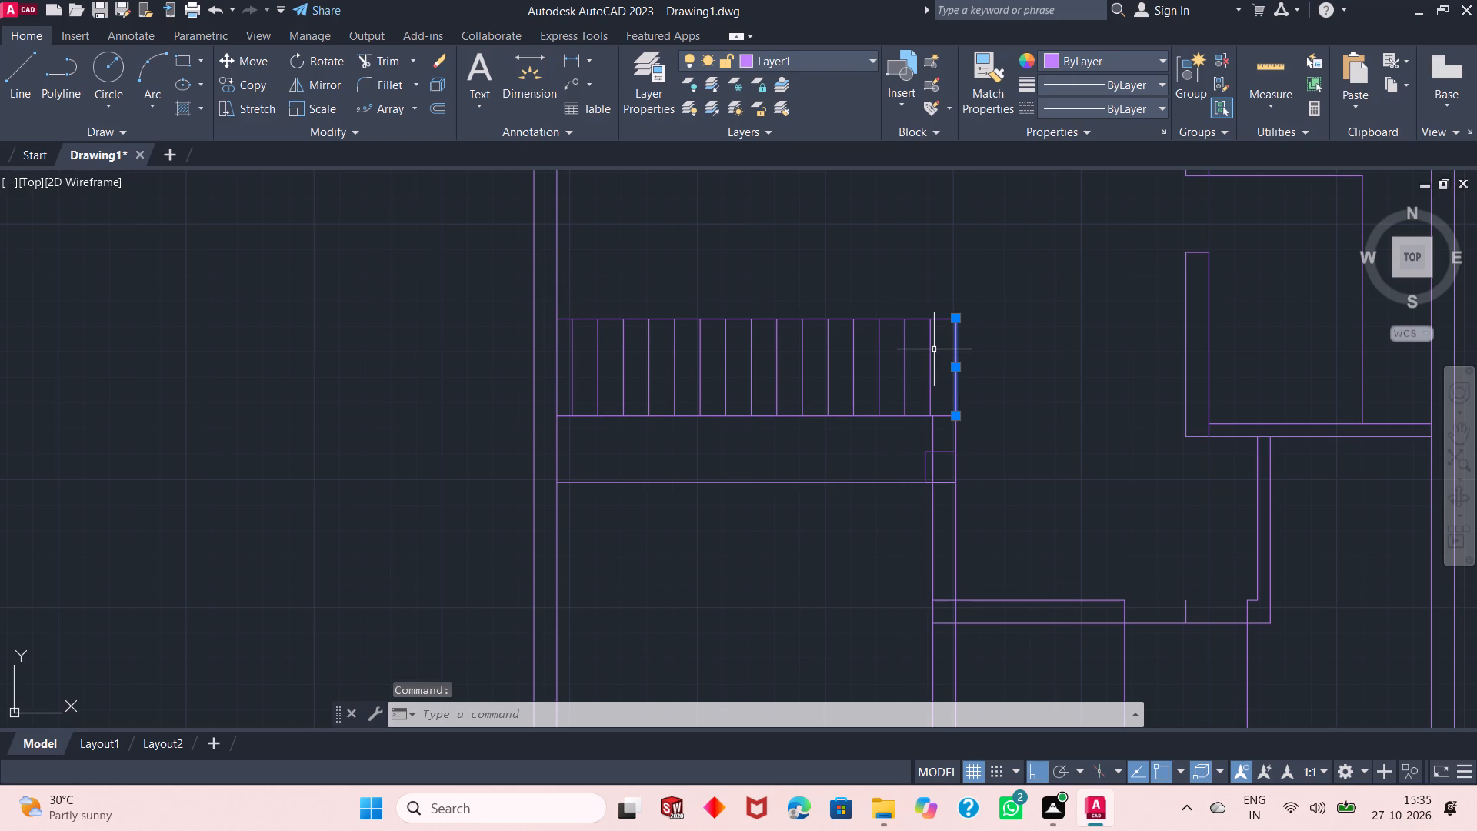
left_click_drag(933, 349, 934, 349)
left_click(934, 349)
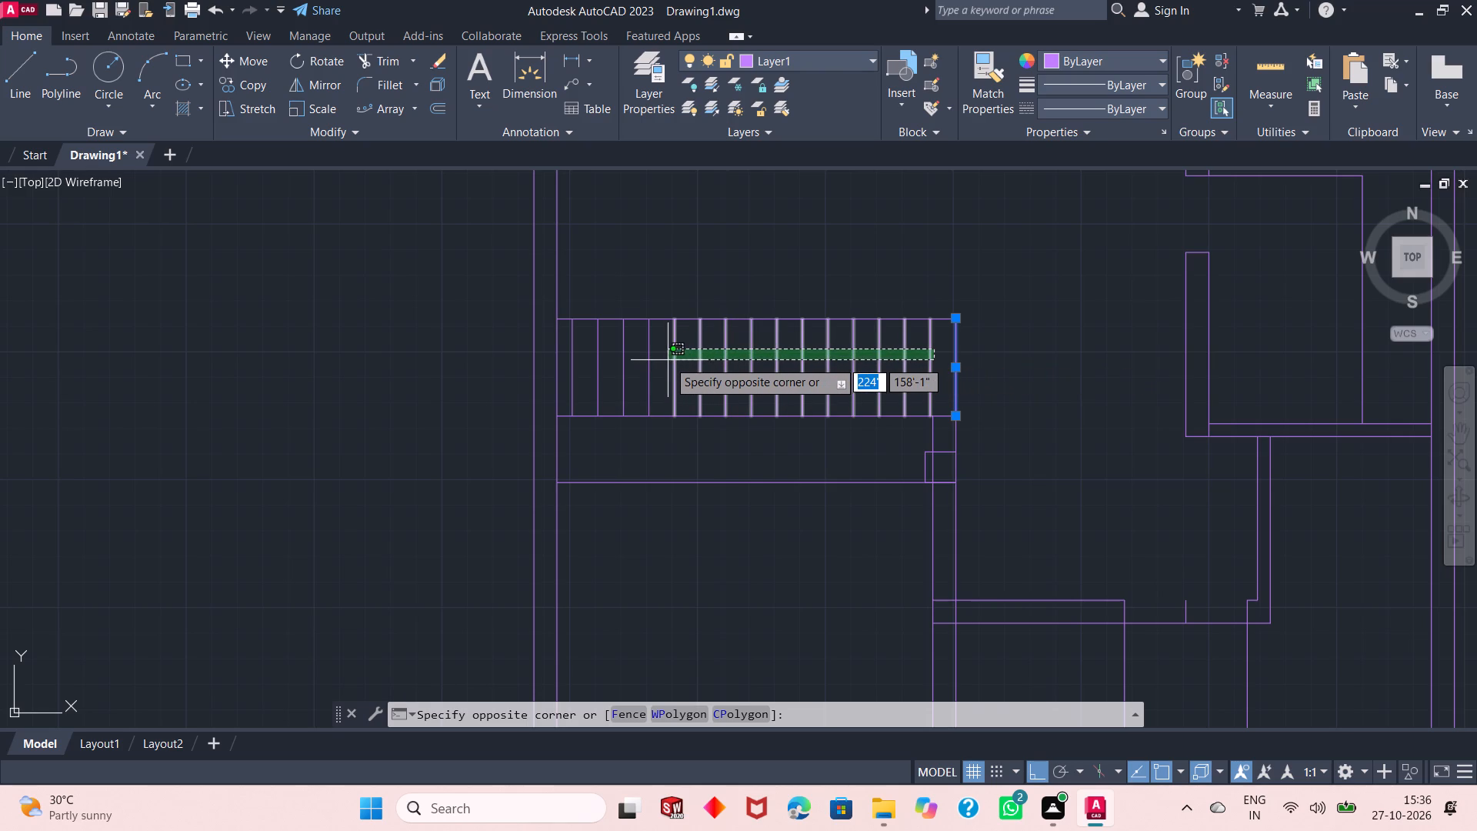
key("Escape")
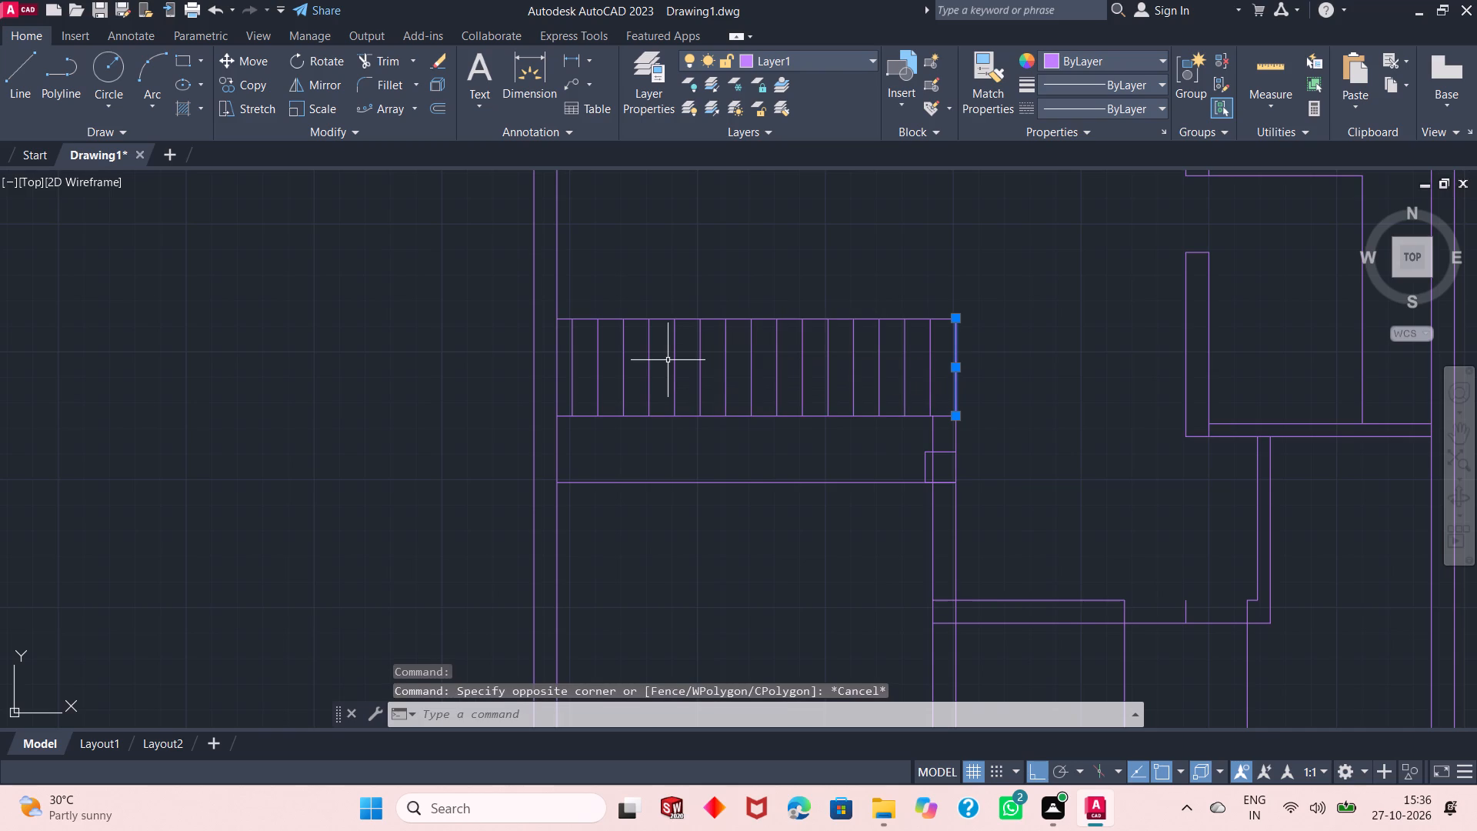
left_click(662, 359)
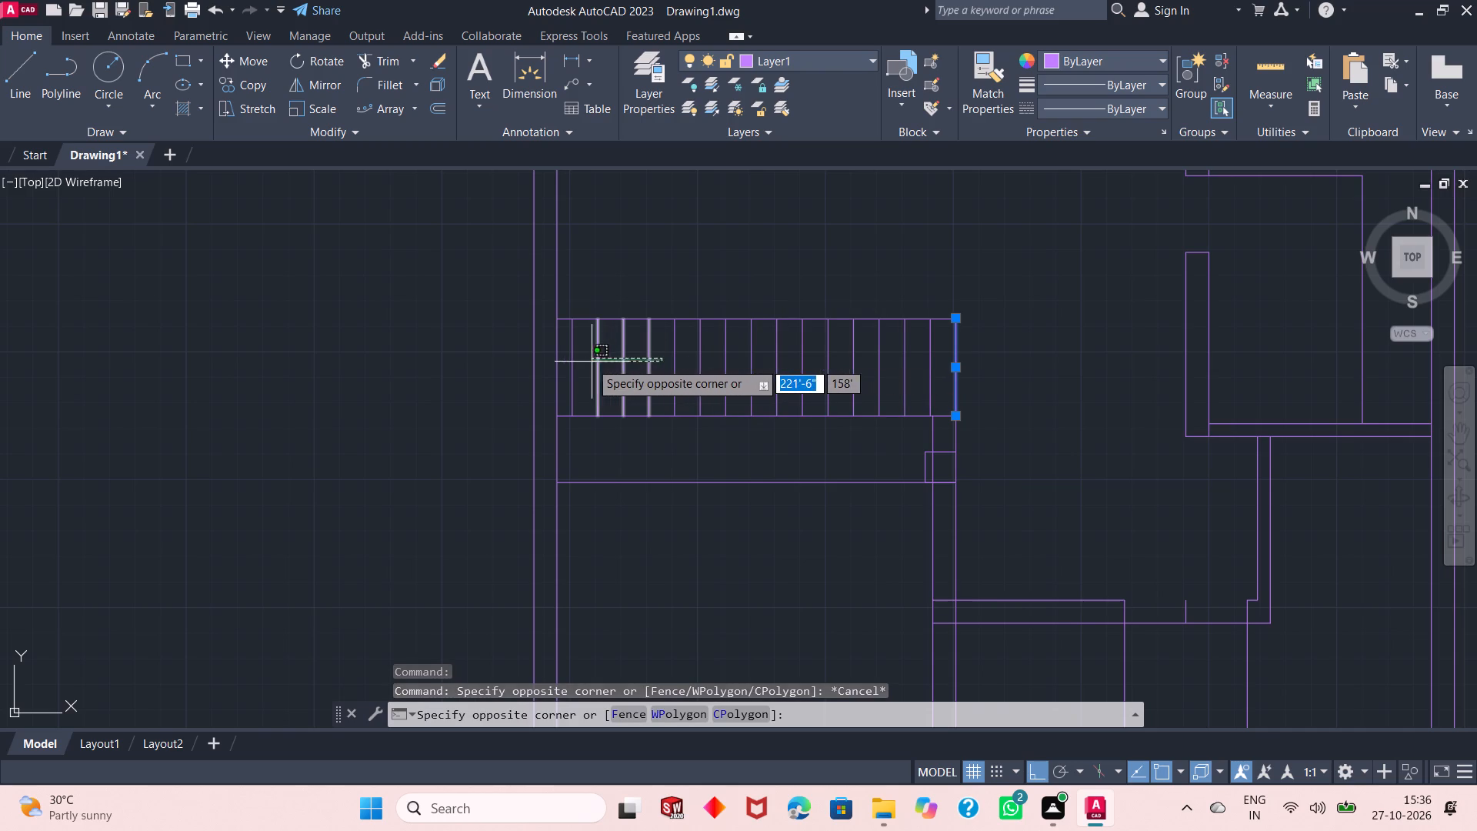
left_click(567, 363)
key("Delete")
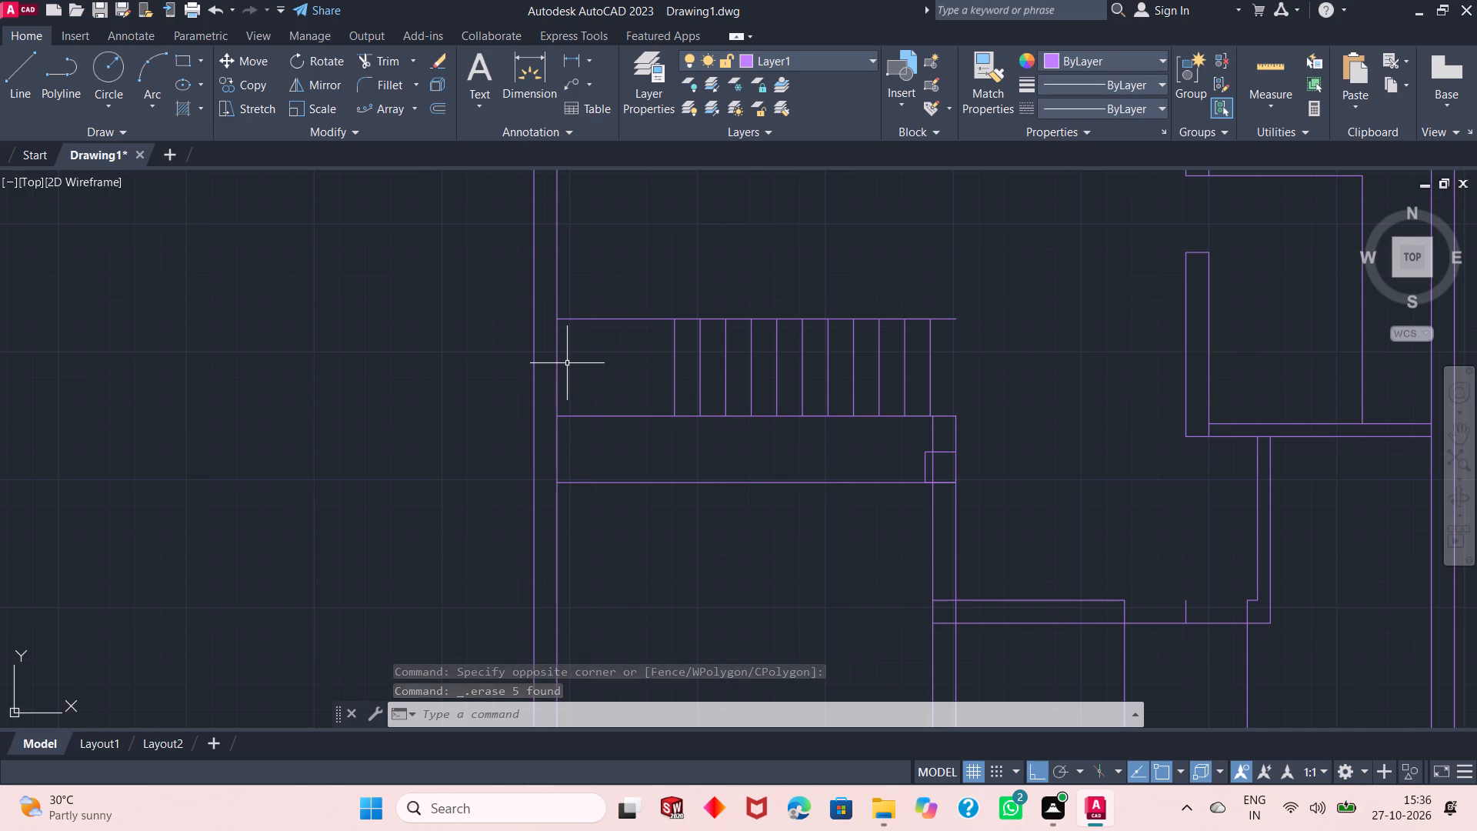
Redraw the vertical closing line at the stair strip's right end, between the uppermost and middle horizontal lines.
left_click(10, 75)
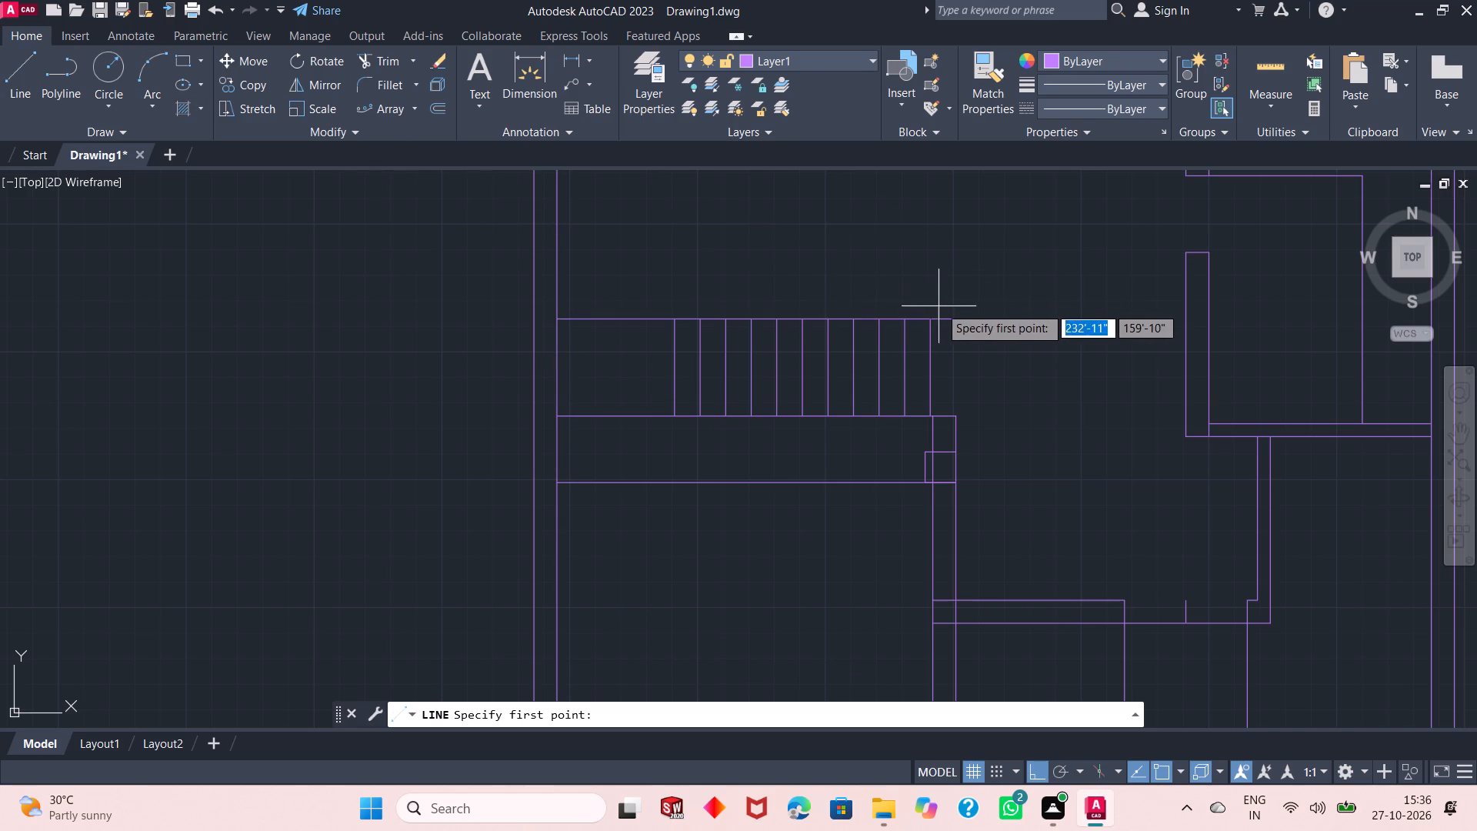
left_click(952, 318)
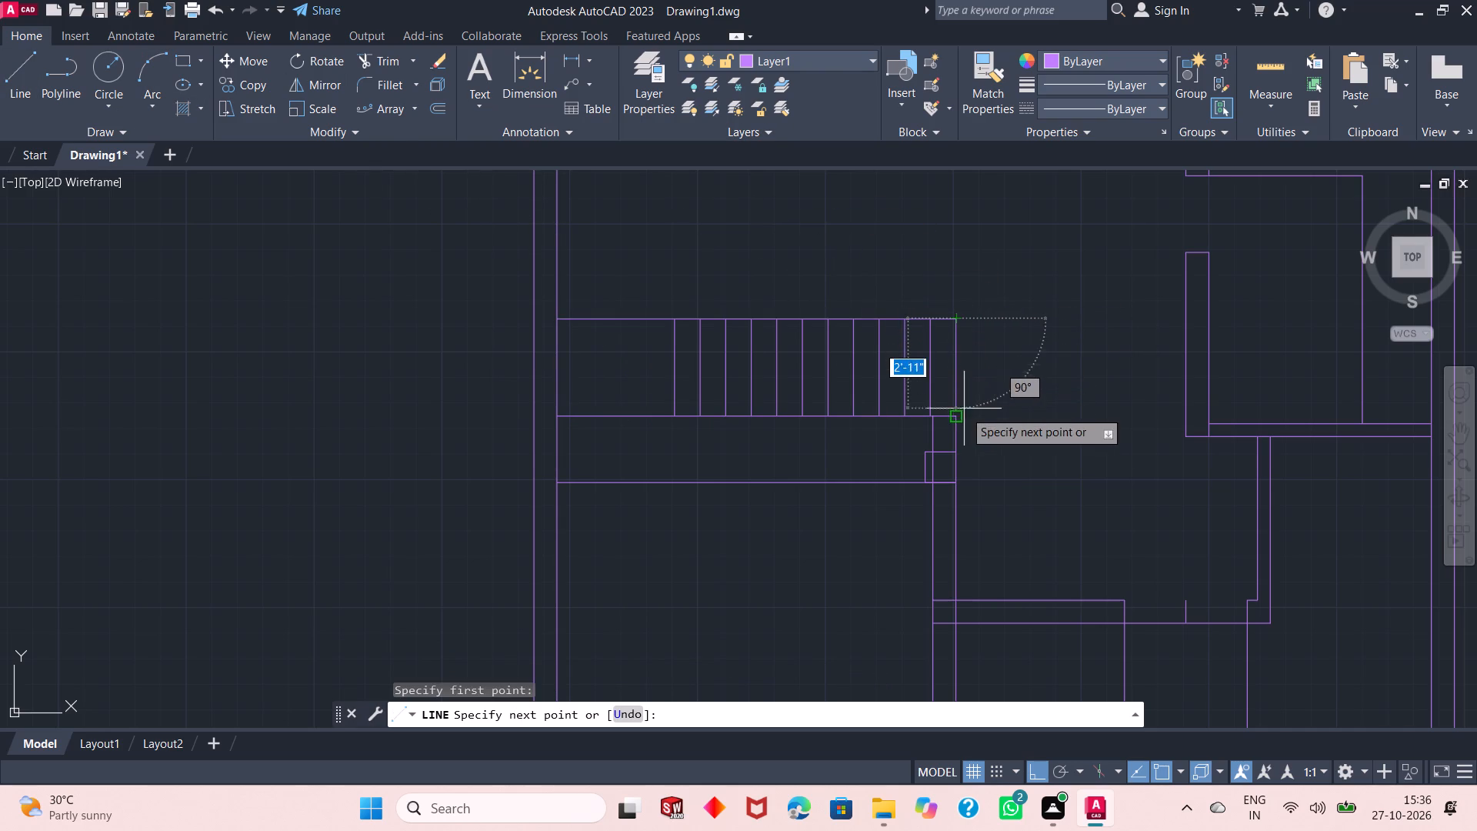
left_click(962, 415)
key("Escape")
key("Escape")
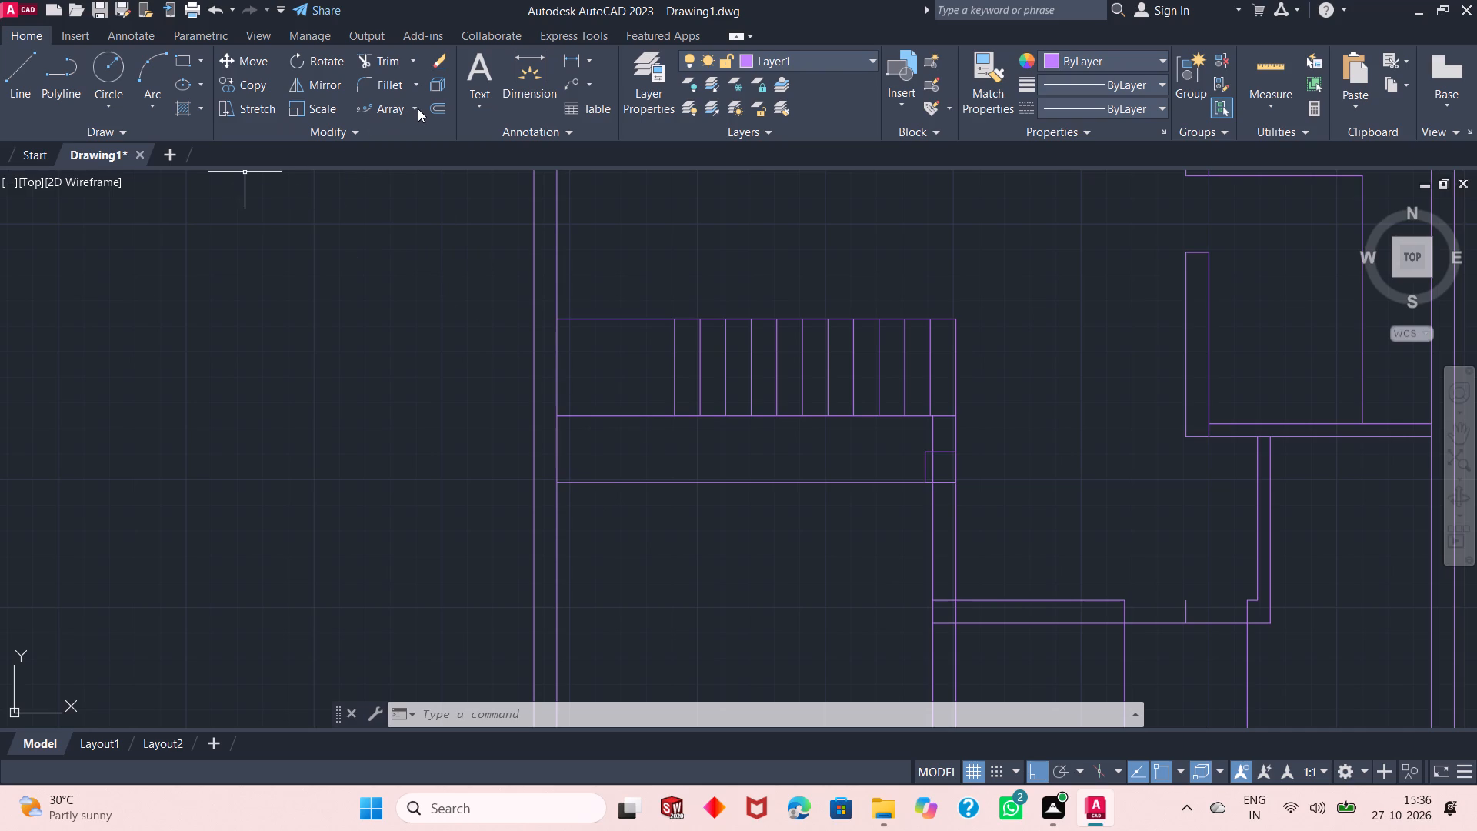
Extend the five leftmost remaining stair treads down to the lowest horizontal line of the stair.
left_click(408, 66)
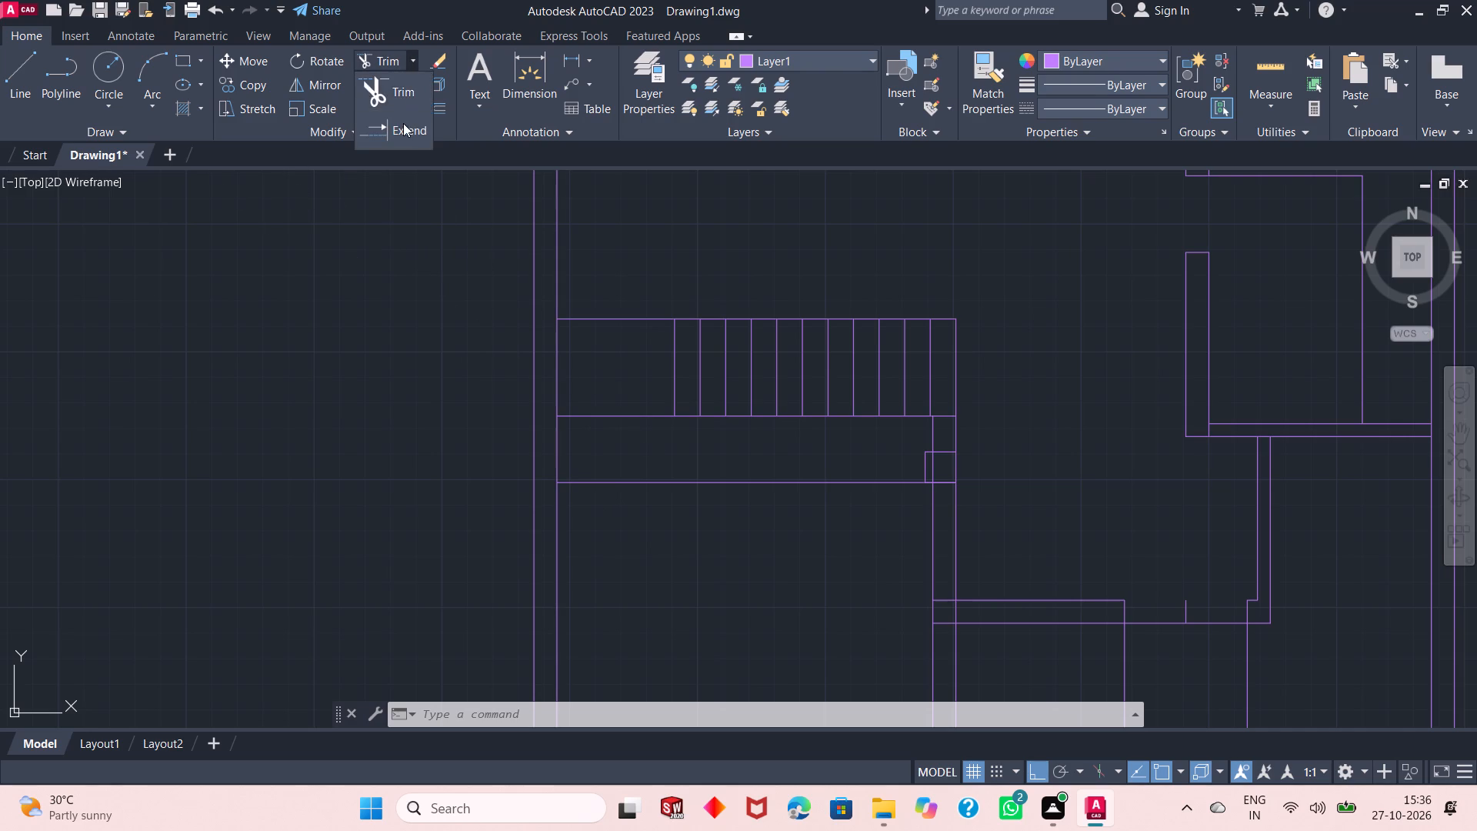
left_click(403, 123)
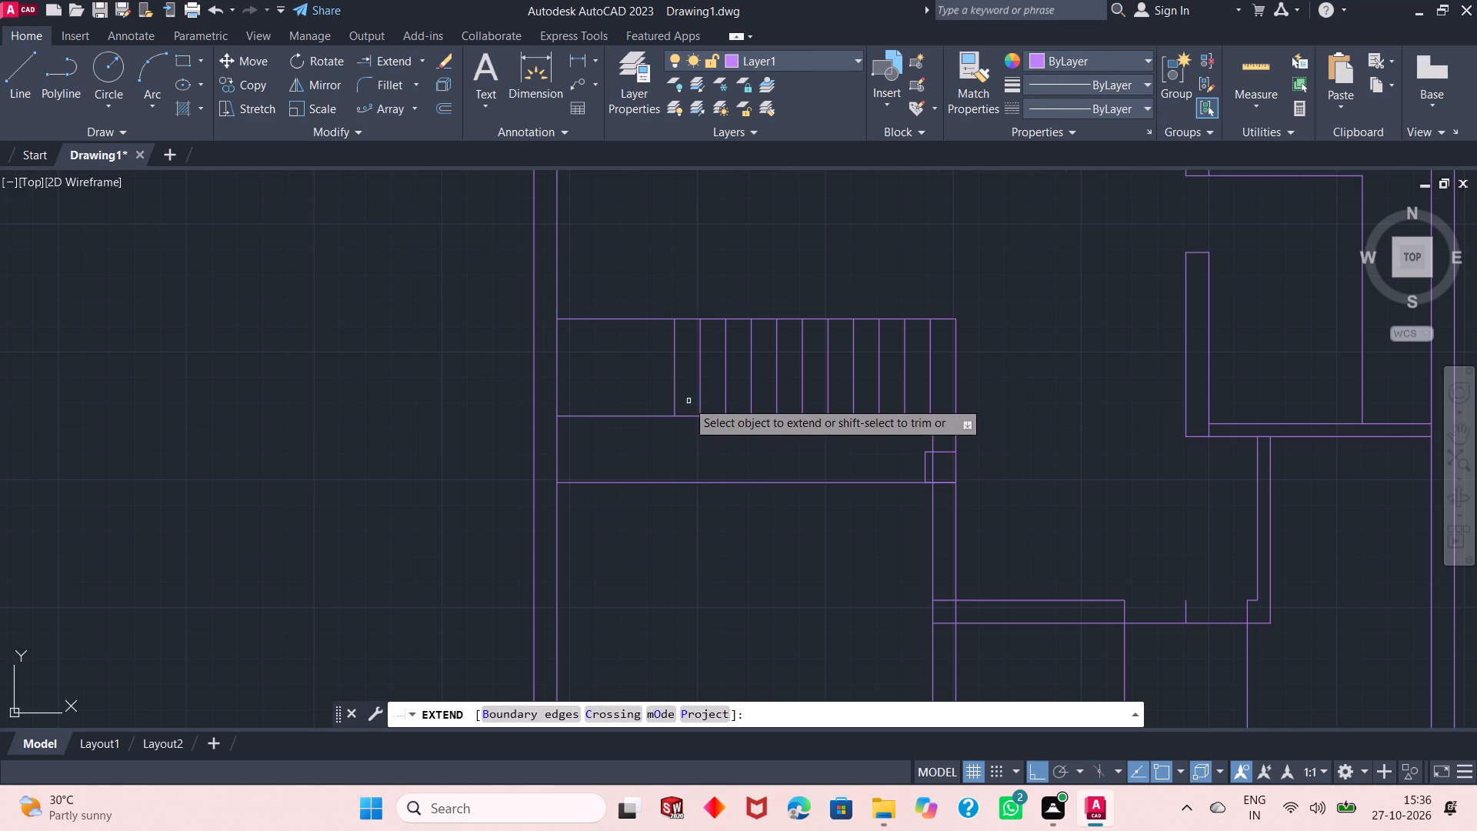
left_click(675, 393)
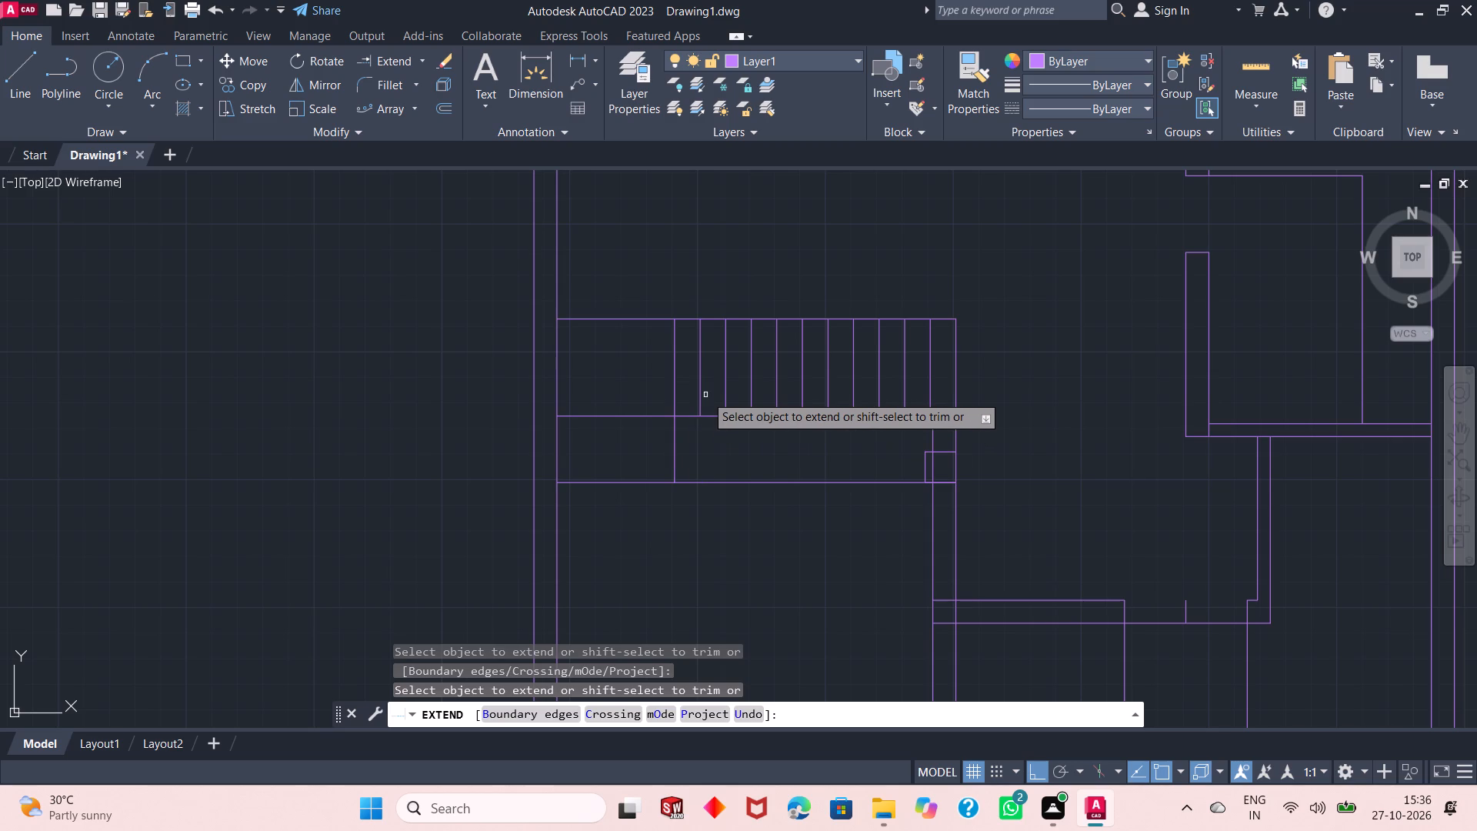
left_click(701, 392)
left_click(725, 399)
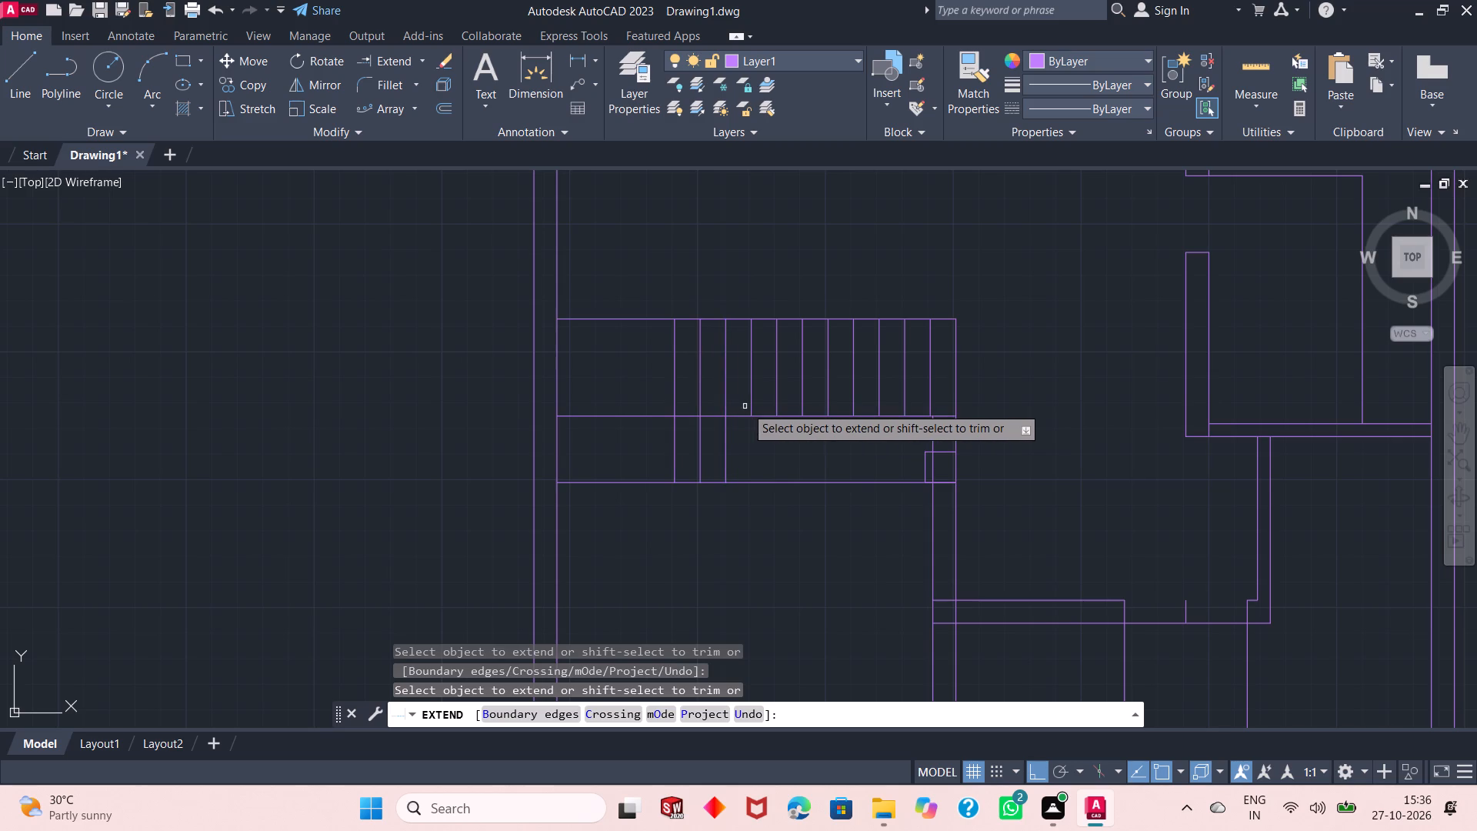
left_click(755, 406)
left_click(749, 397)
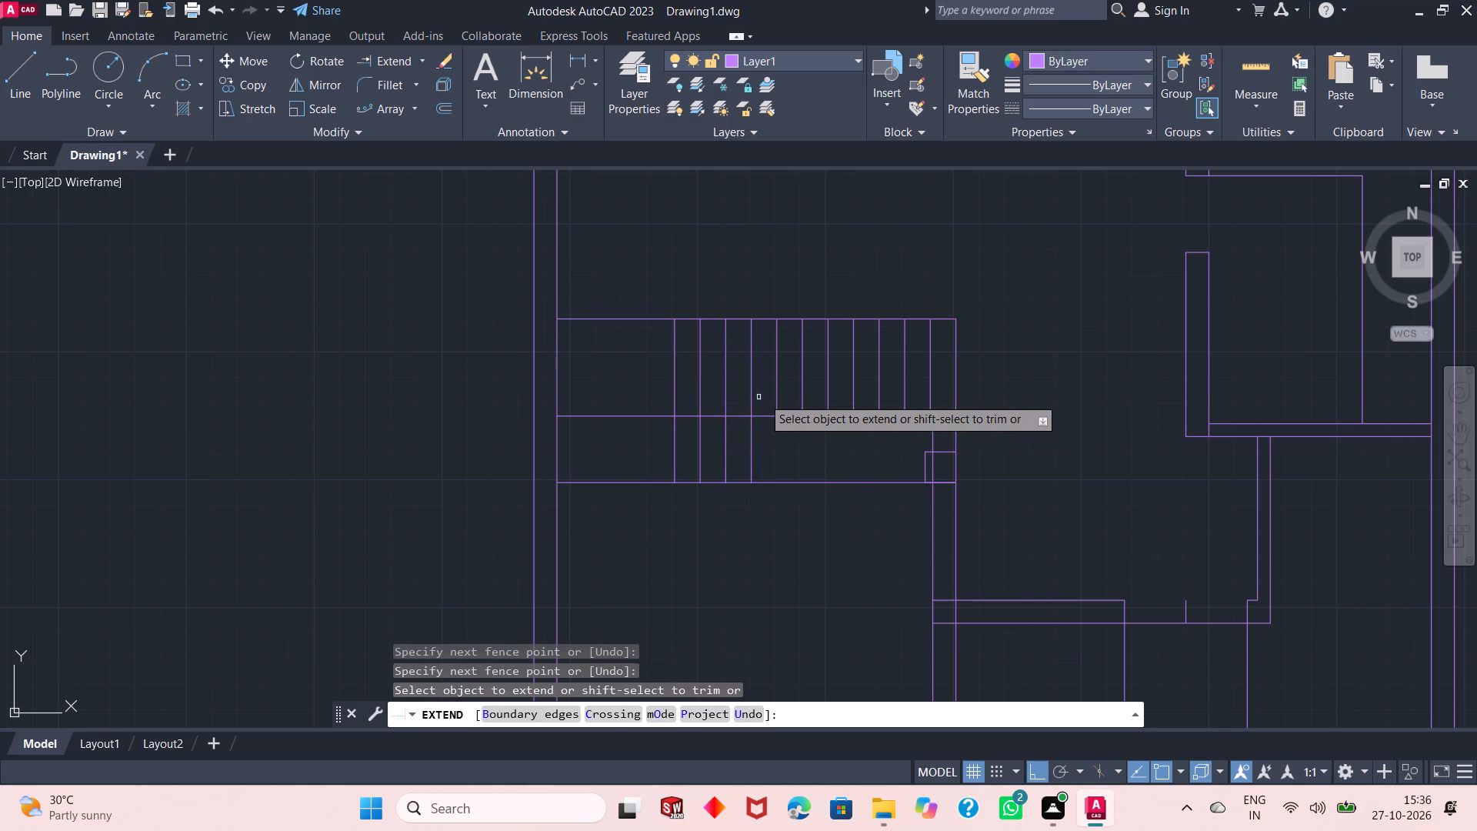
left_click(781, 399)
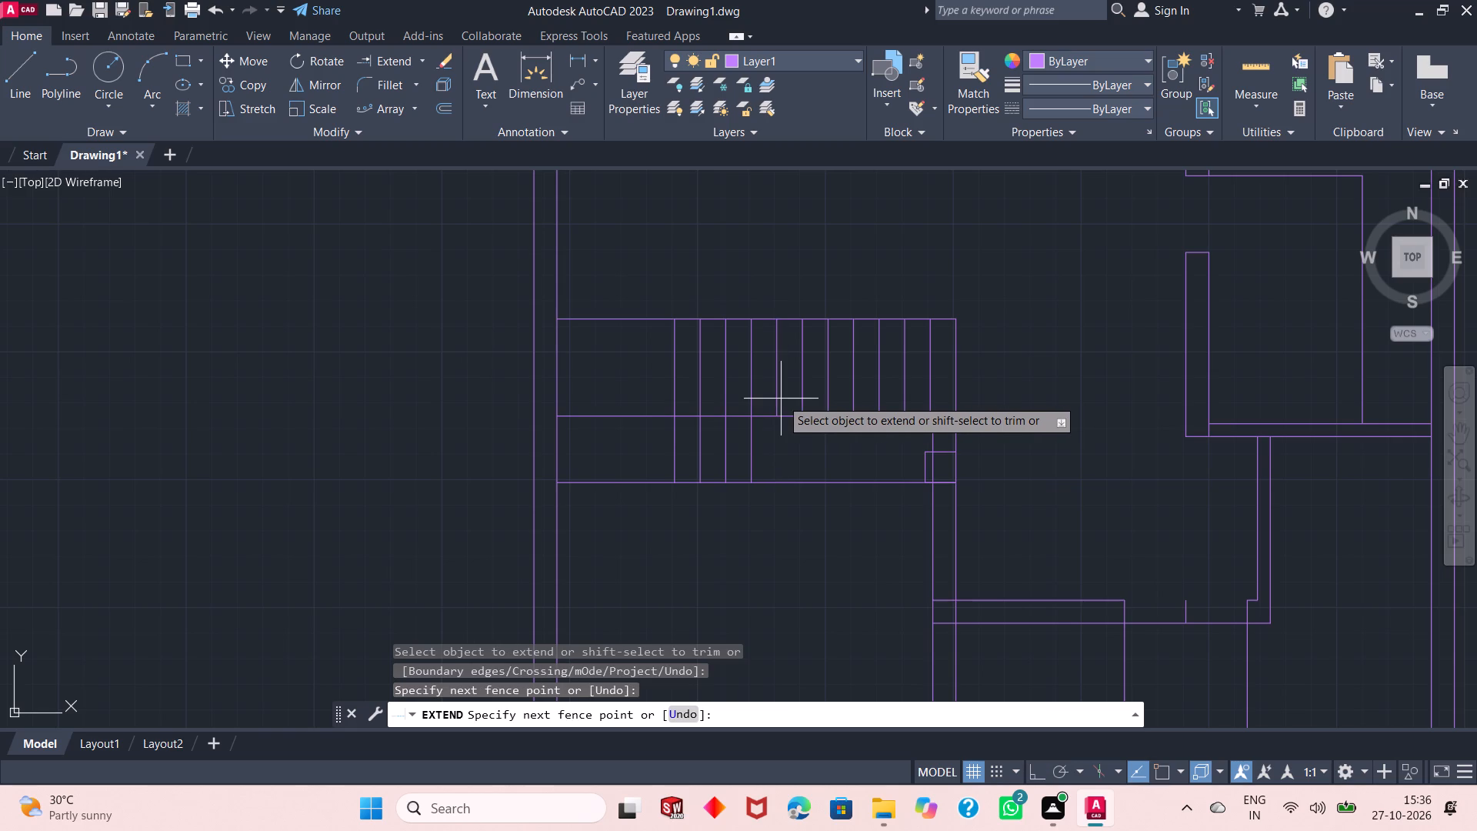
left_click(775, 395)
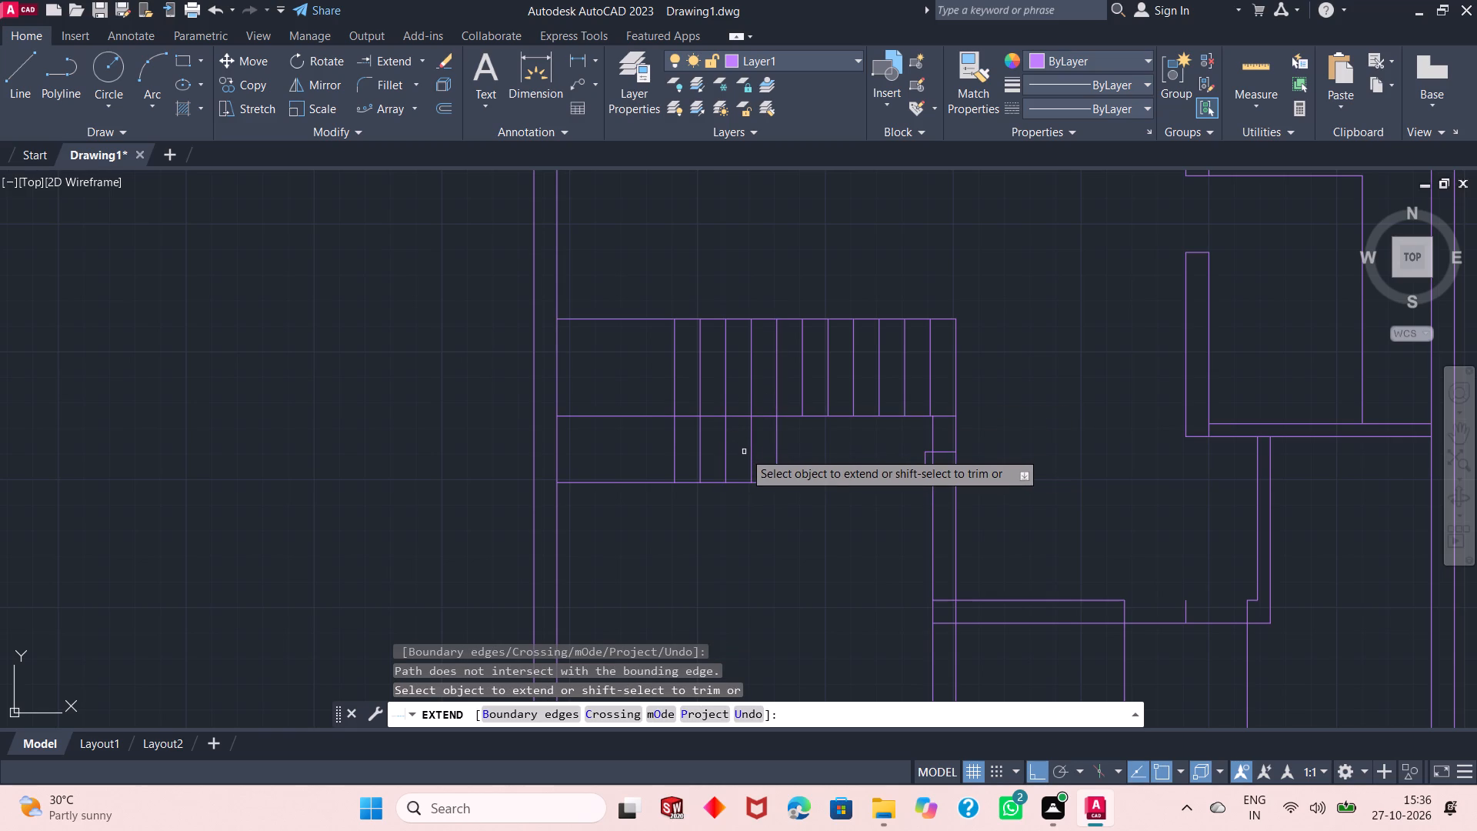
key("Escape")
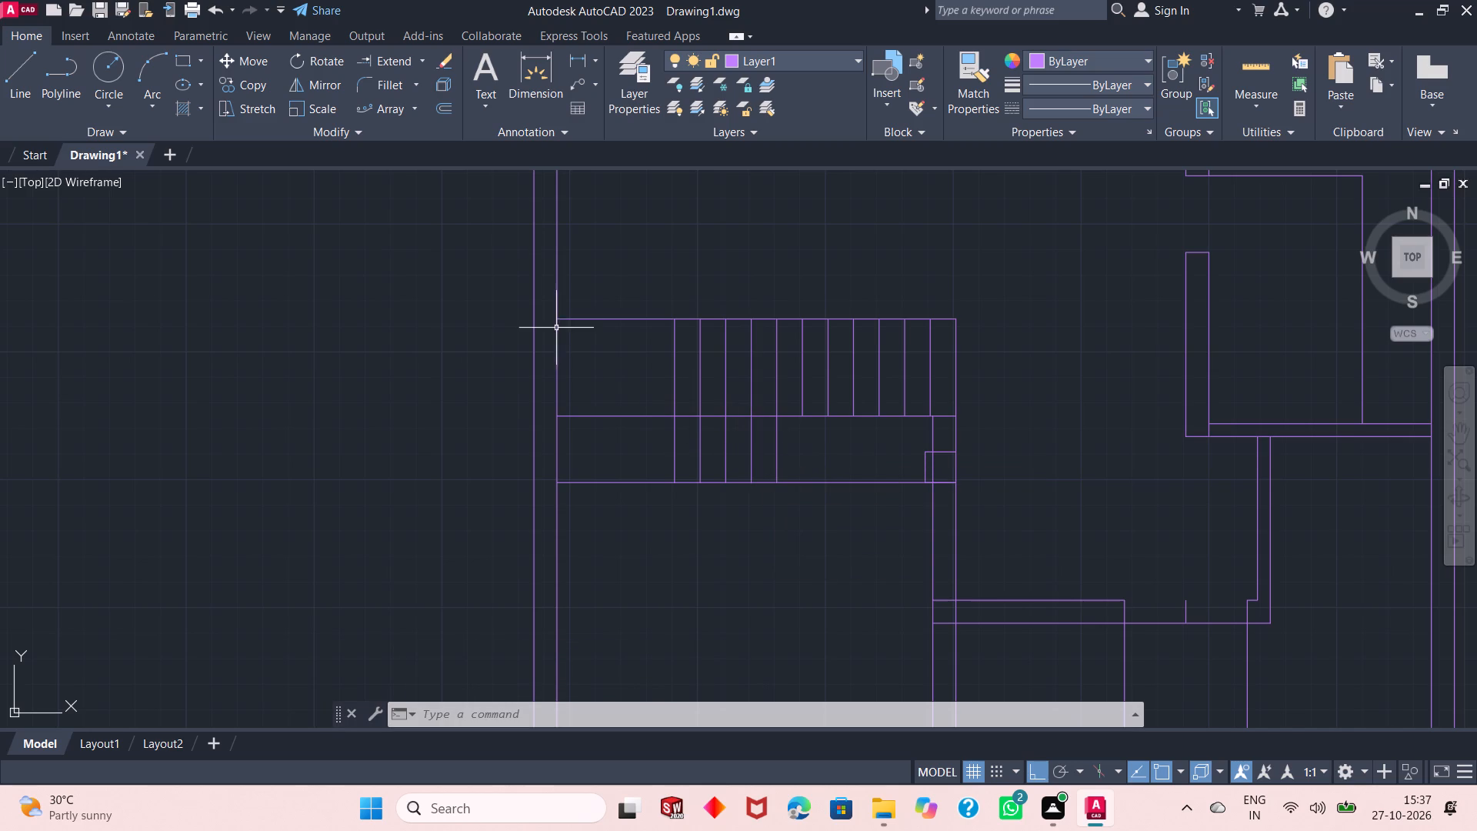
Draw the stair direction line from the right closing line's midpoint, about 10'-10" left, 3'-1" down and 5' right to the fifth tread.
left_click(25, 68)
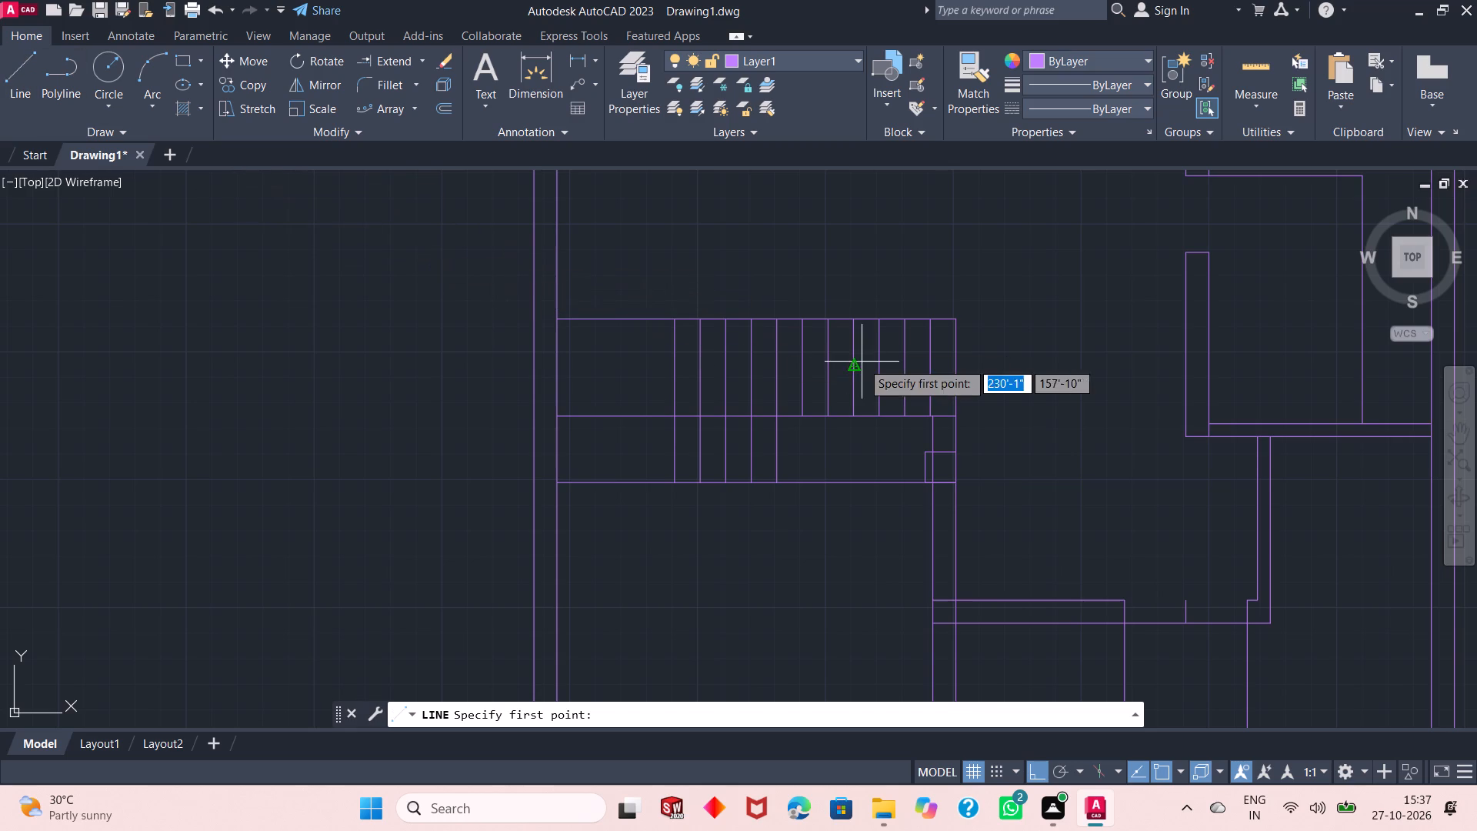
left_click(956, 372)
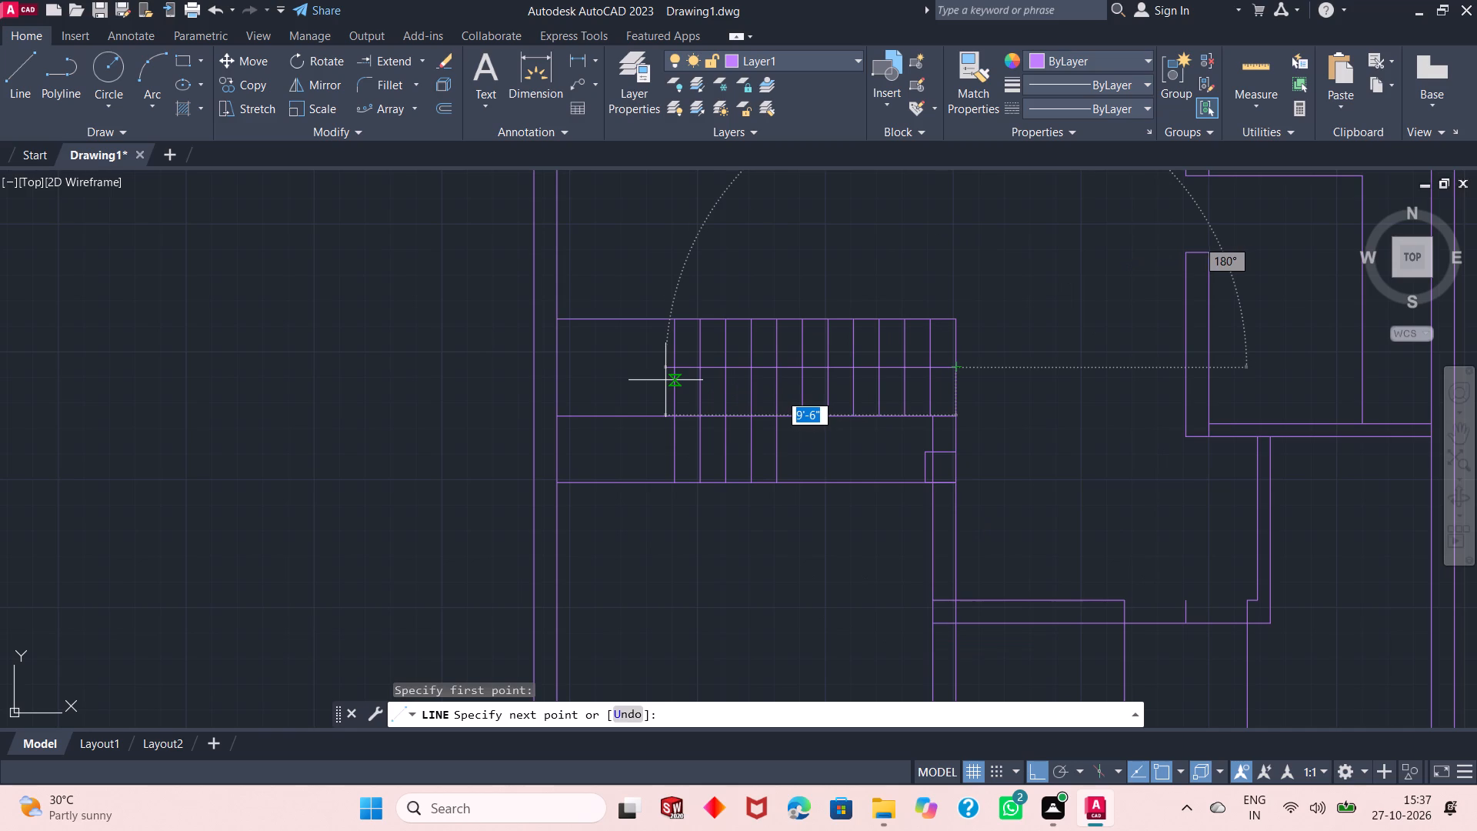
left_click(622, 370)
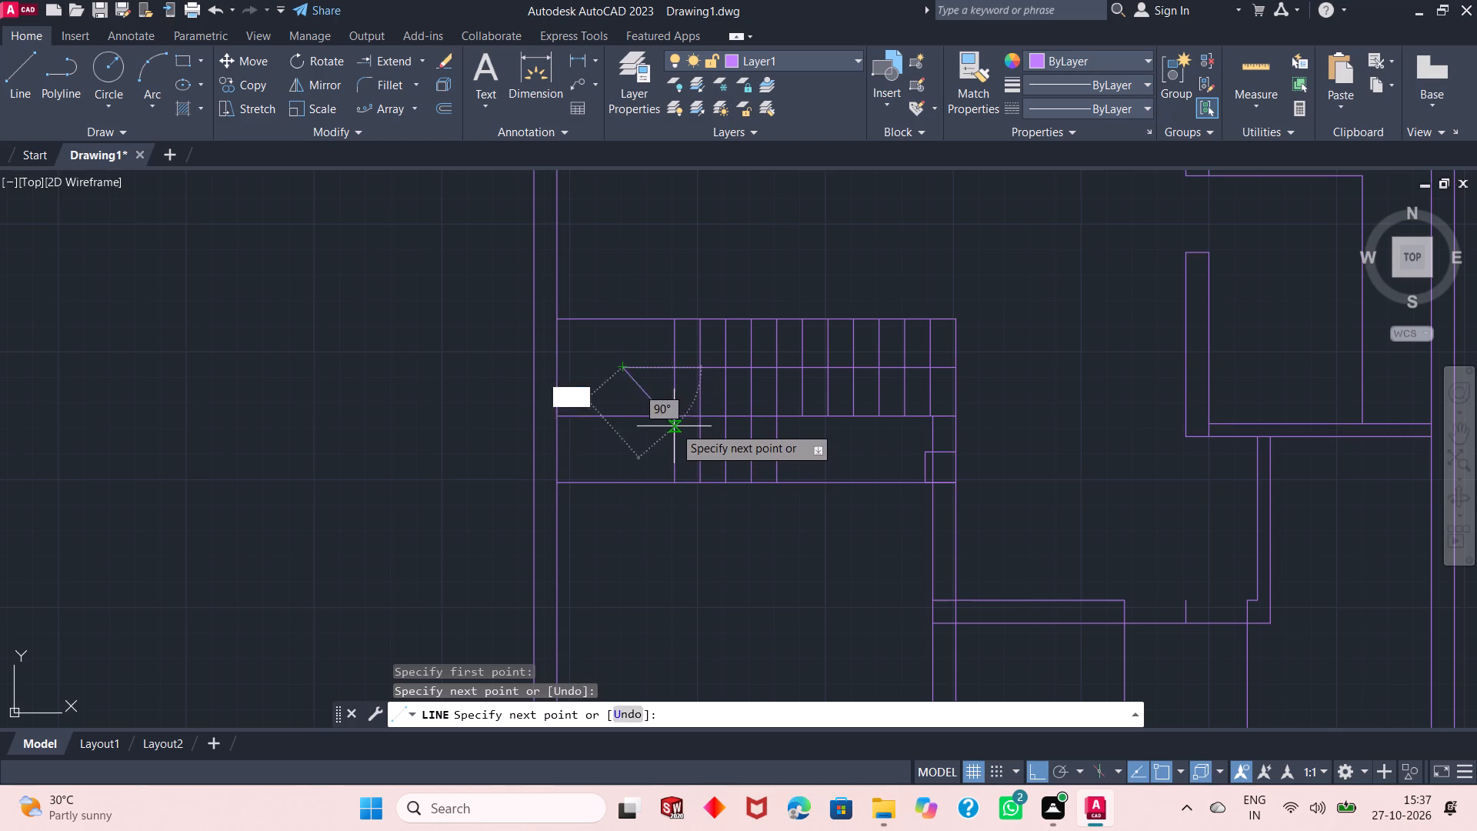
left_click(632, 461)
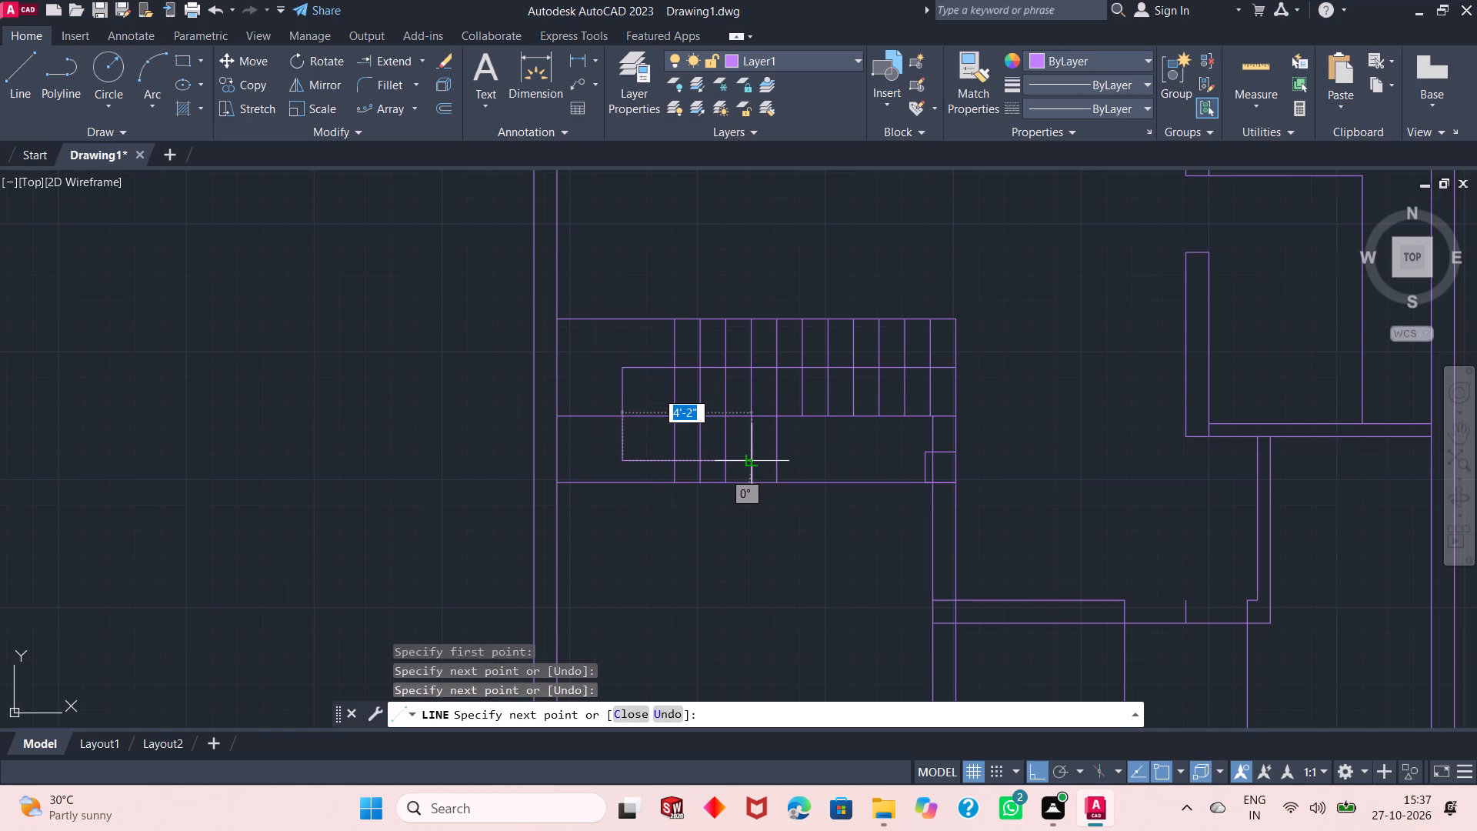
left_click(756, 462)
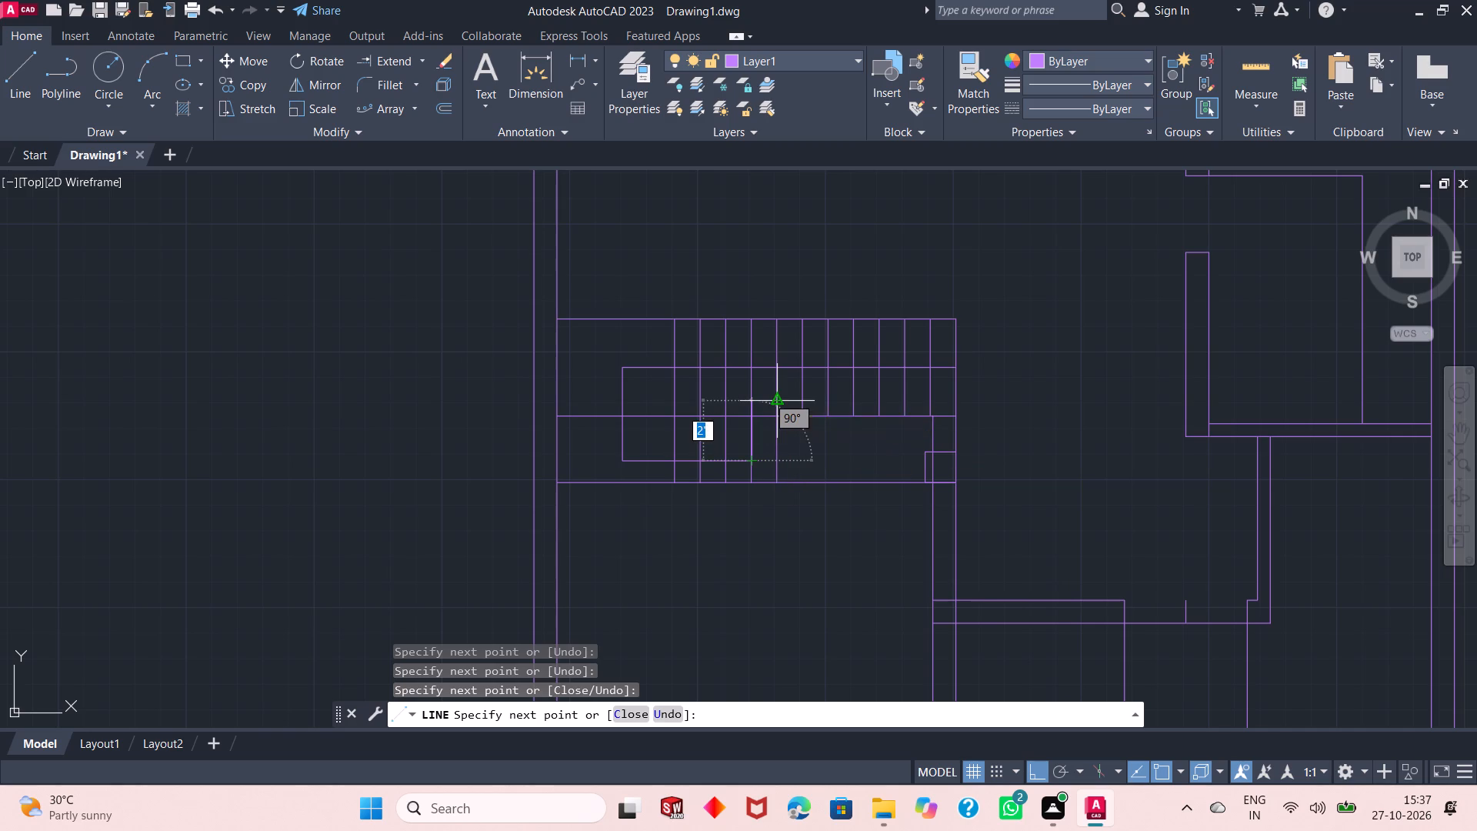
key("ctrl+z")
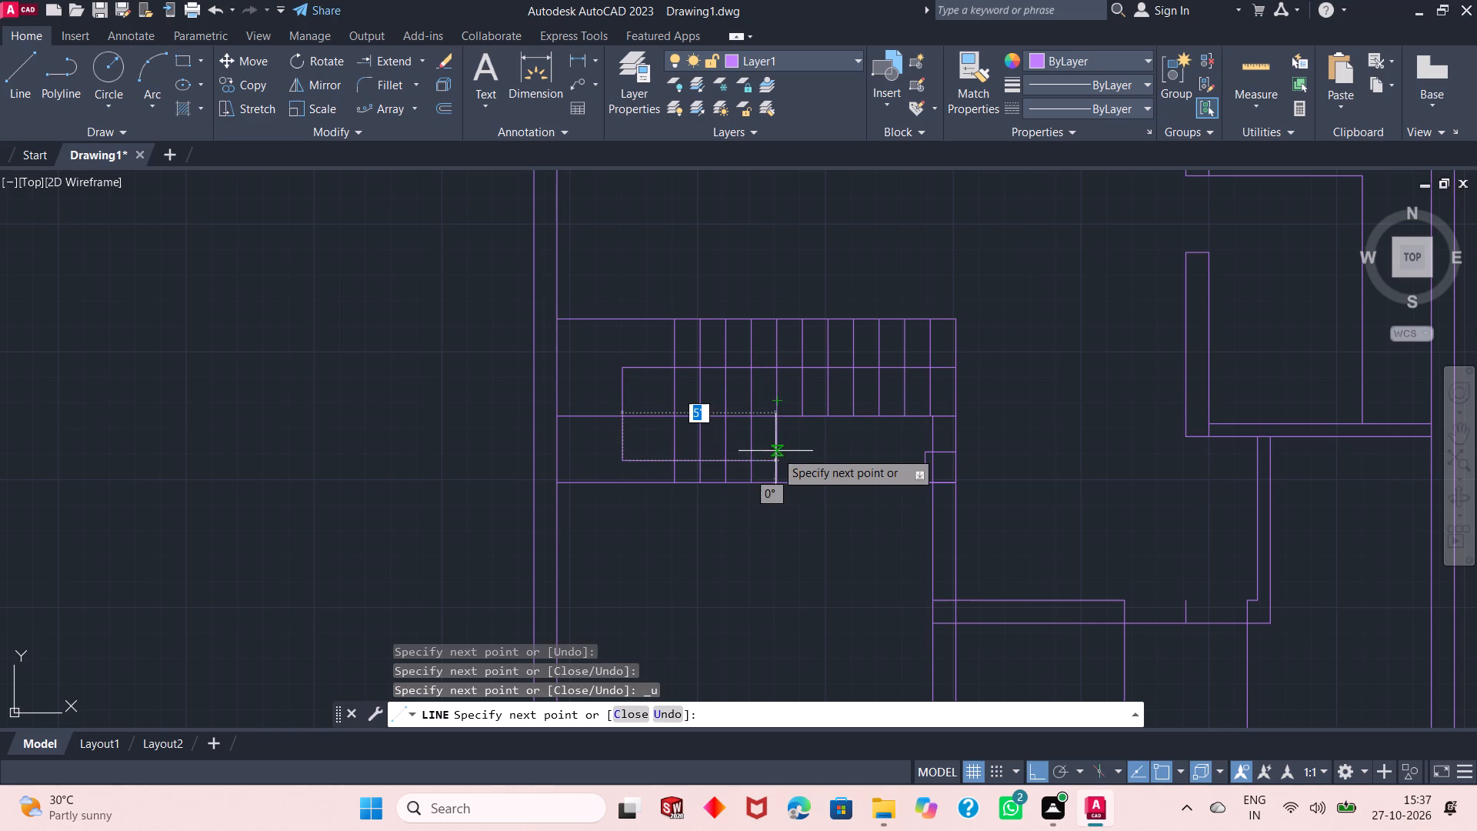
left_click(779, 459)
key("Return")
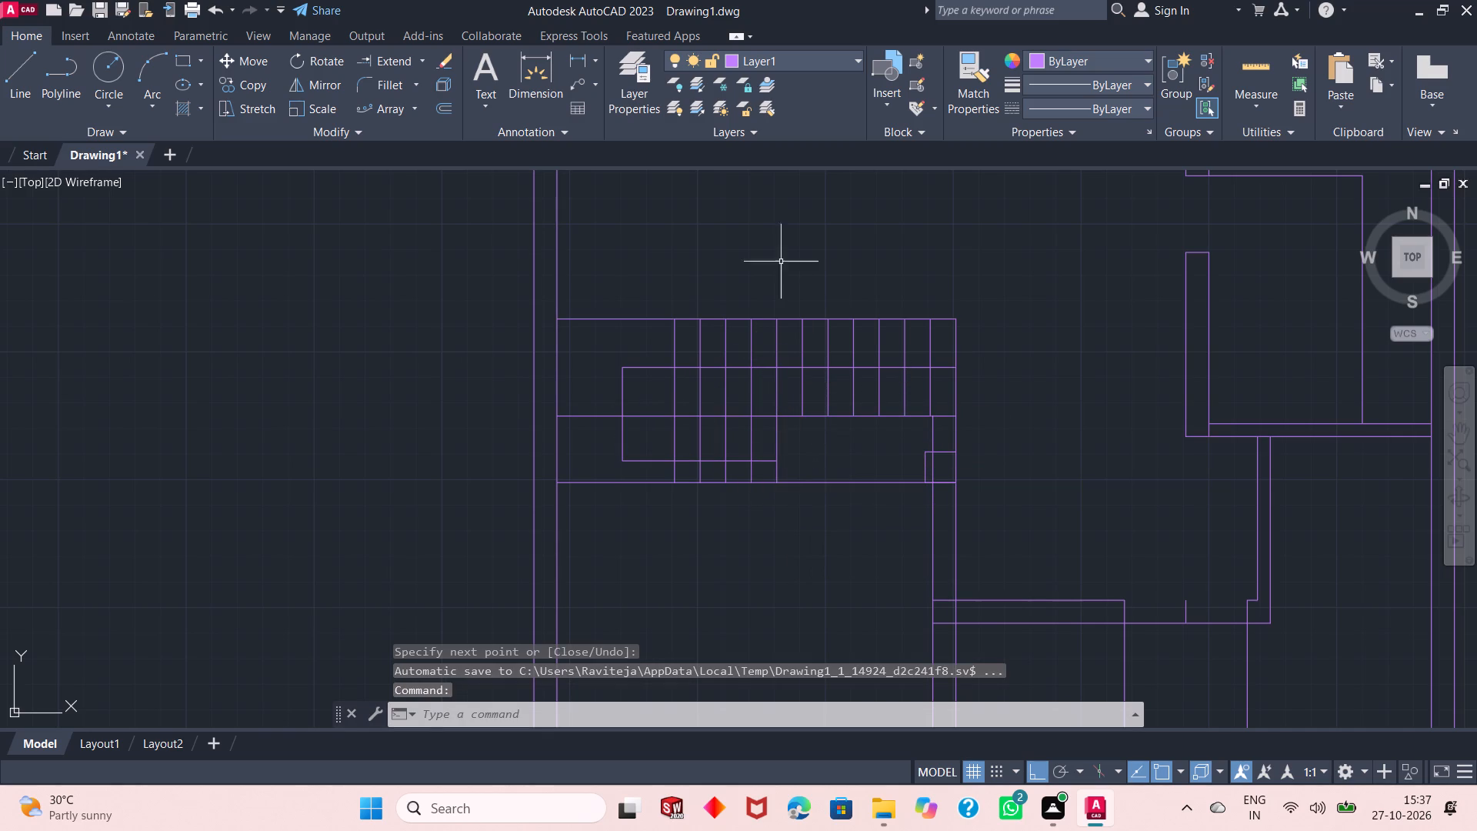
With Ortho off, draw the upper arrowhead line from the direction line's end, 1' long at 150°.
left_click(23, 76)
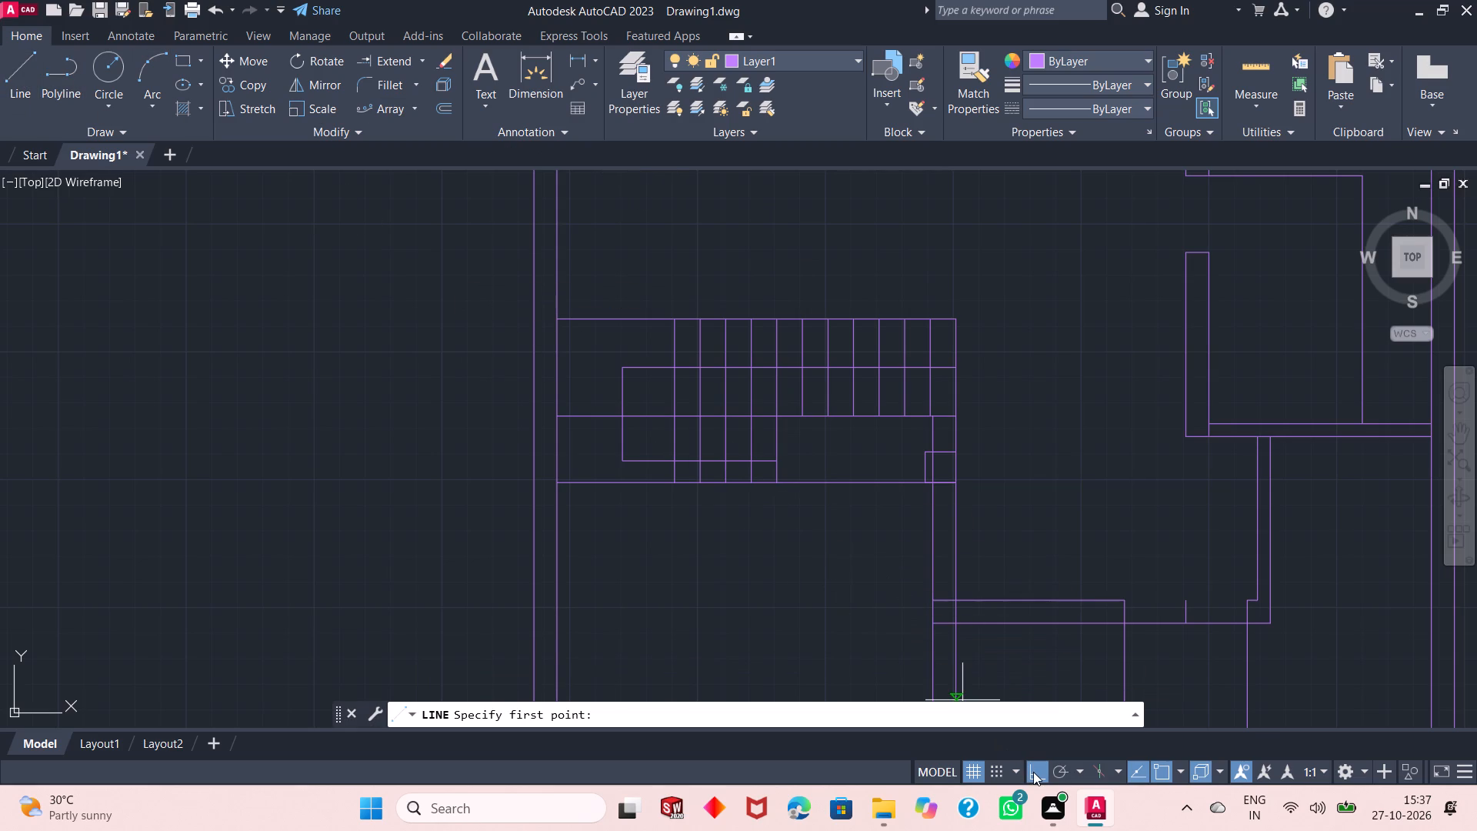
left_click(1033, 772)
scroll(772, 457, "up", 2, "ctrl")
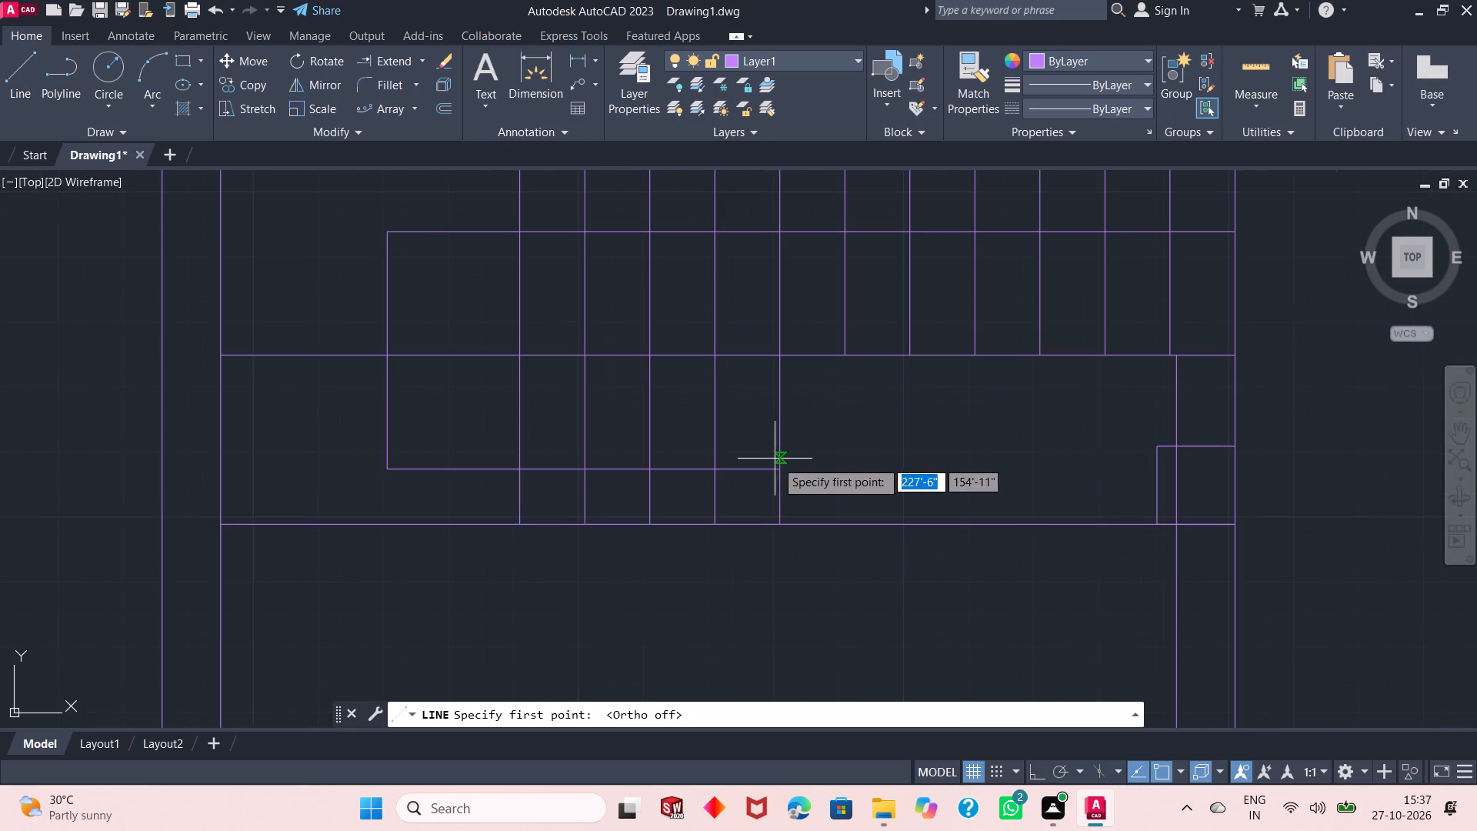
left_click(781, 471)
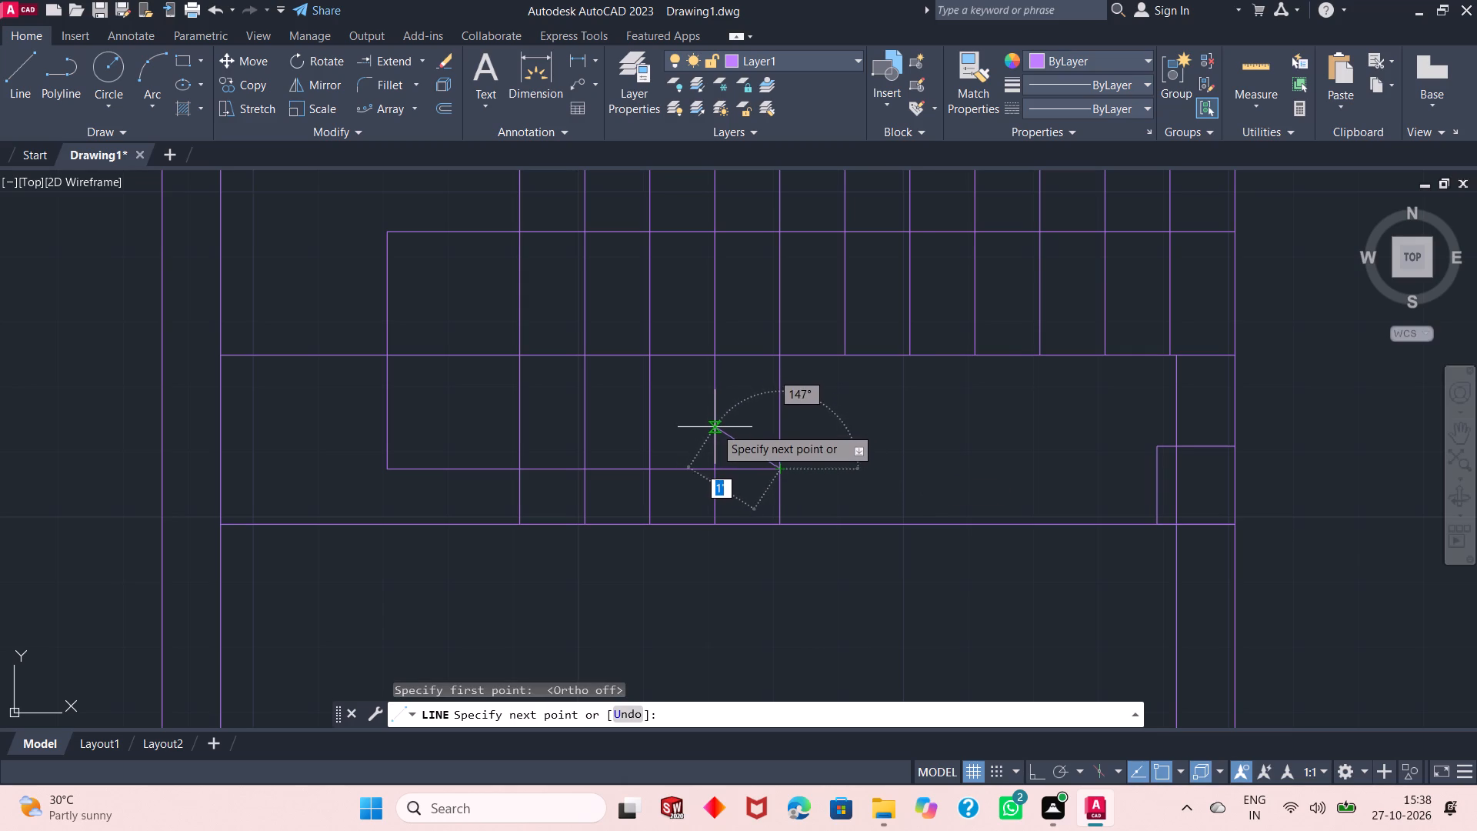
scroll(716, 433, "up", 1, "ctrl")
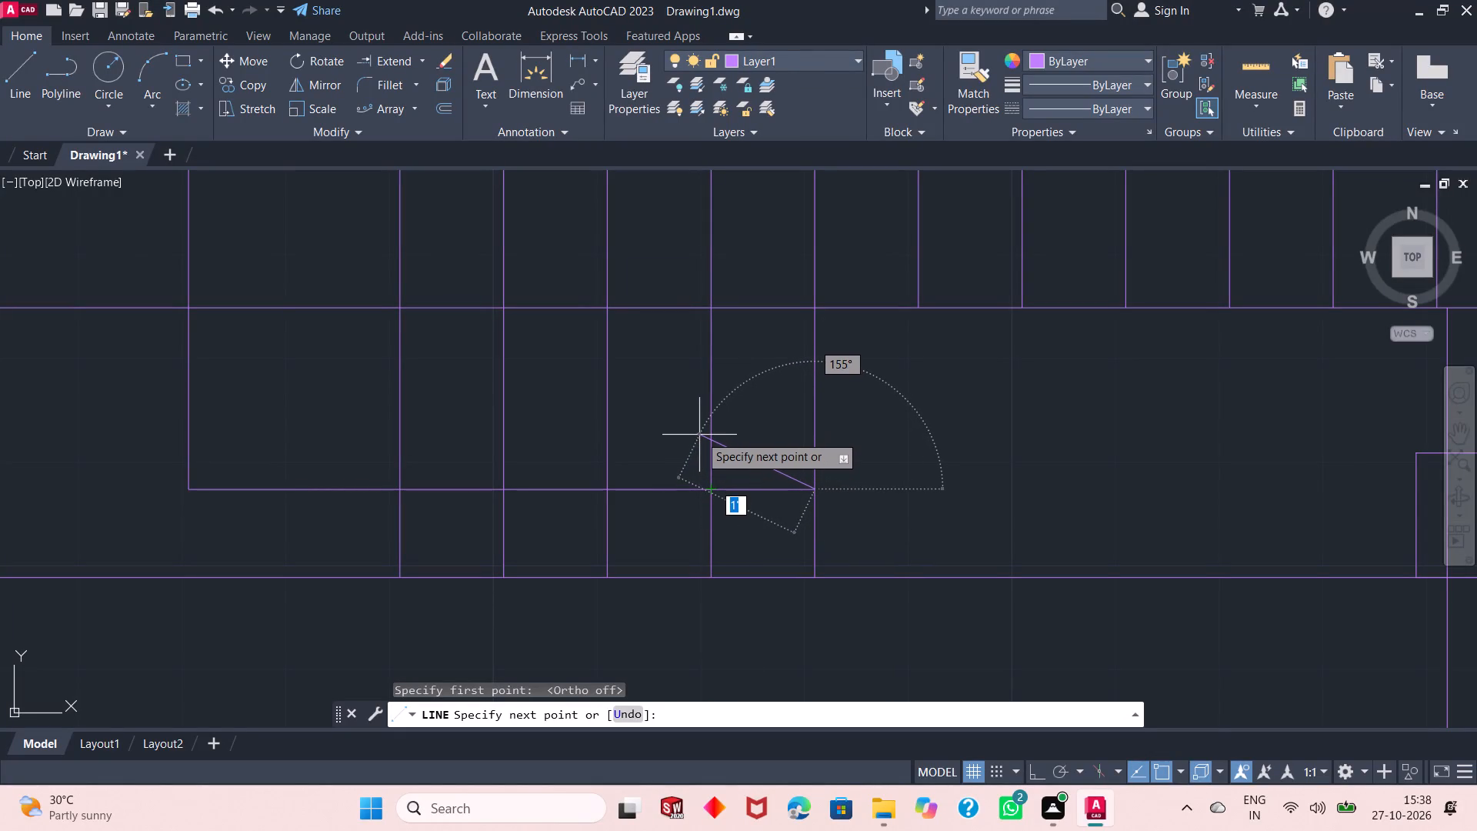
key("1")
key("apostrophe")
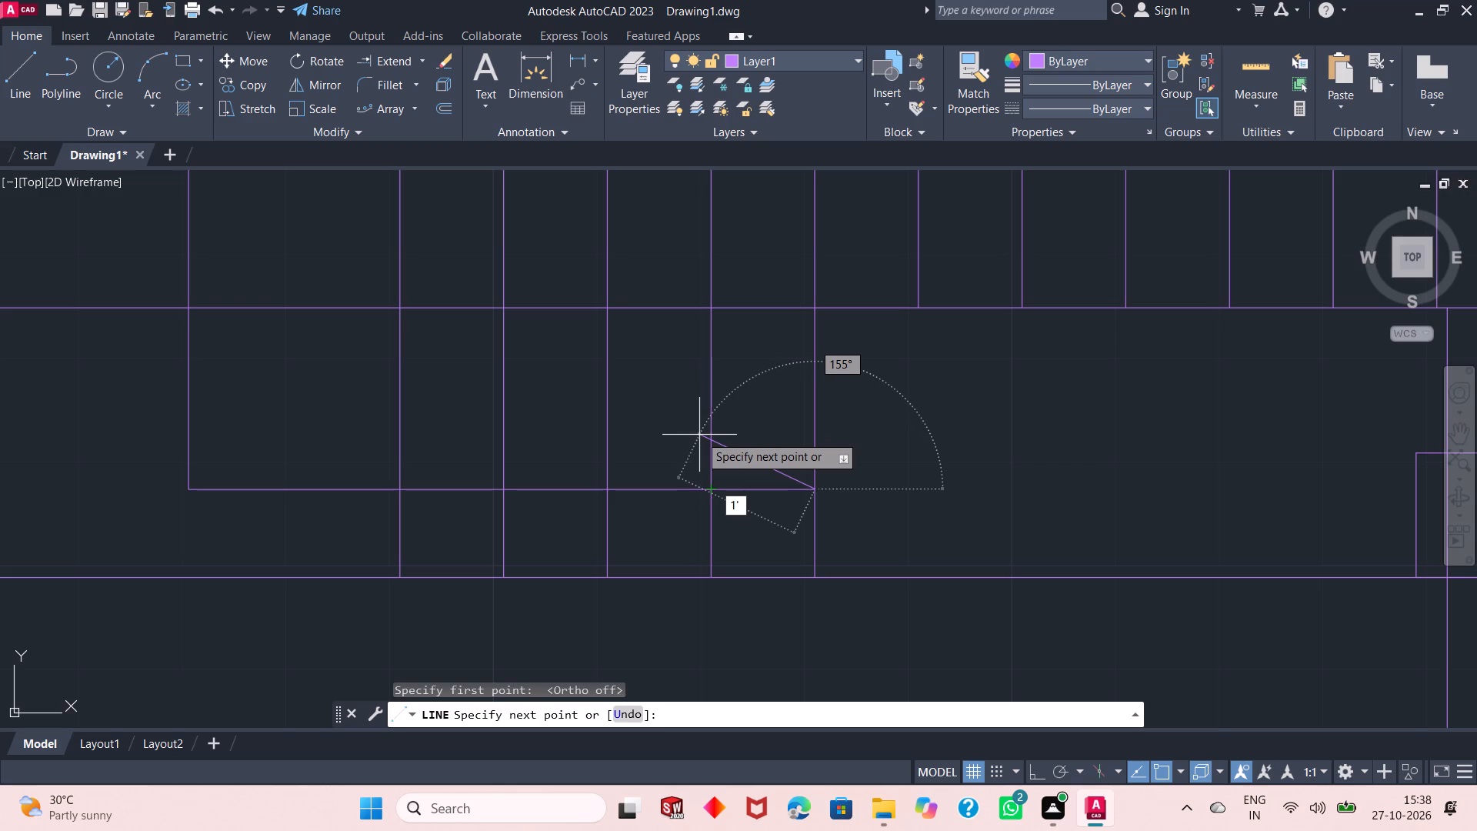
key("Tab")
type("150")
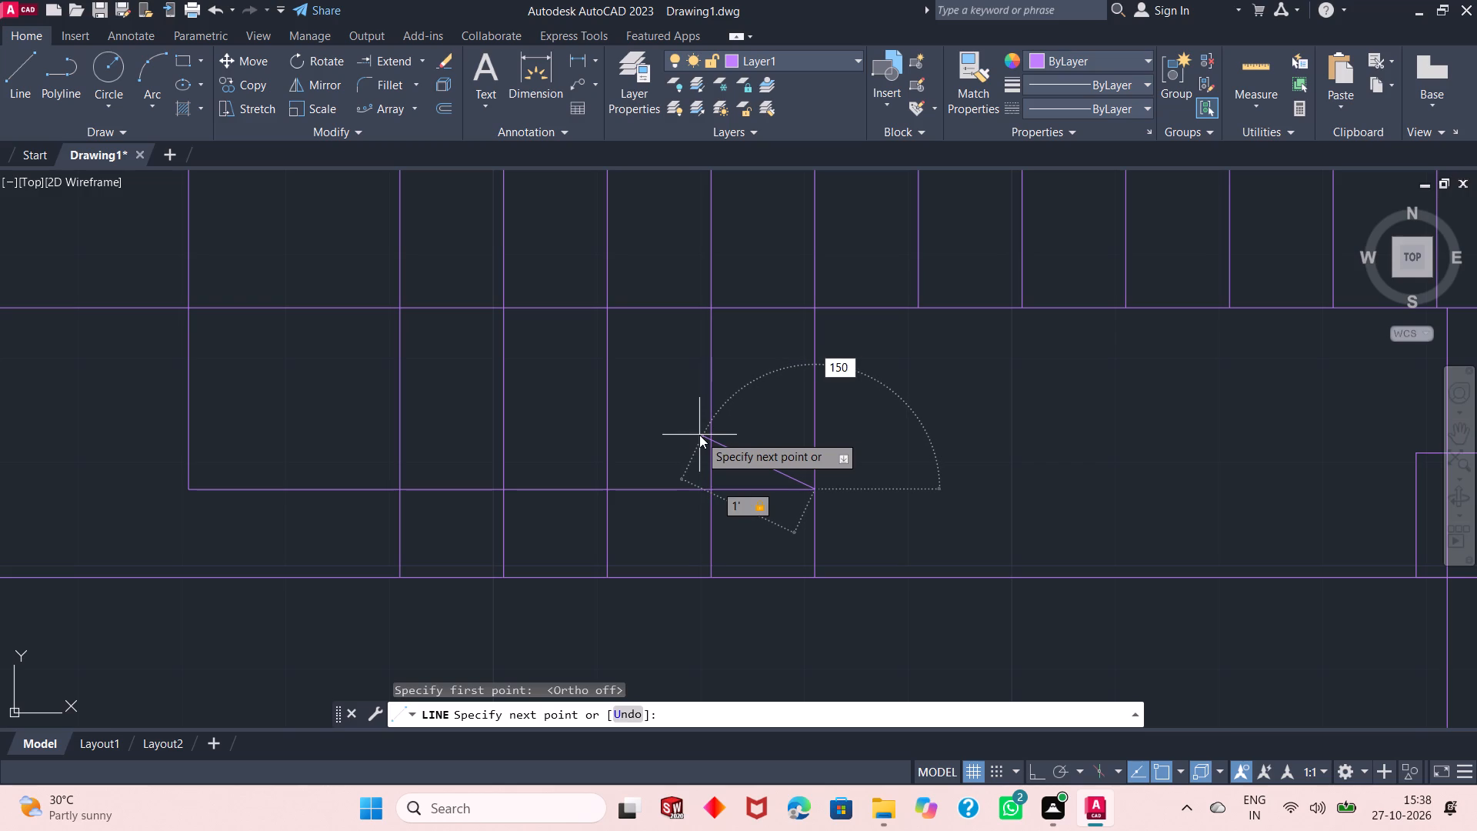
key("Return")
key("Return")
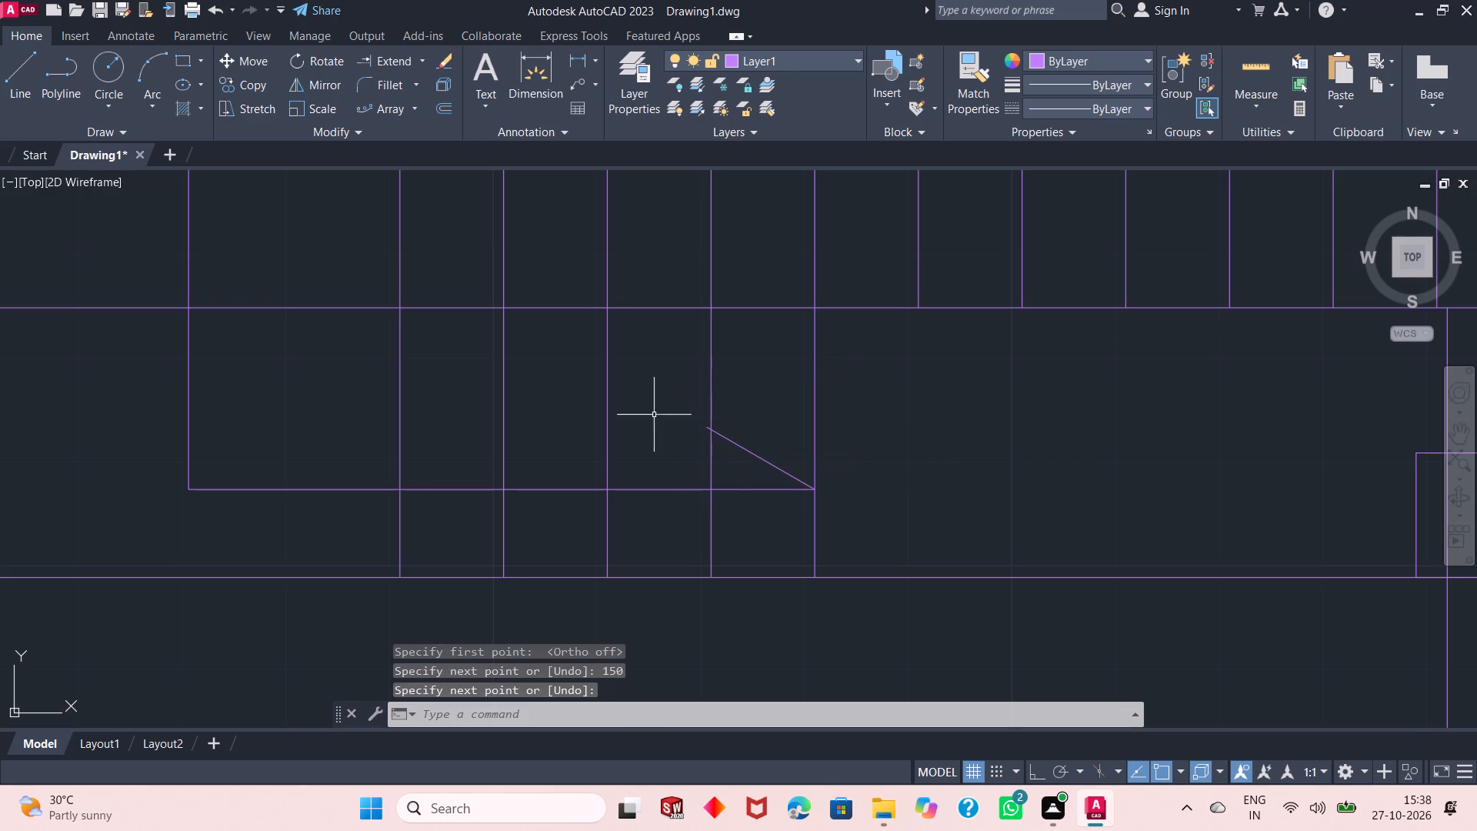
Draw the lower arrowhead line from the same tip, 1' long at 150° measured below the direction line.
left_click(31, 91)
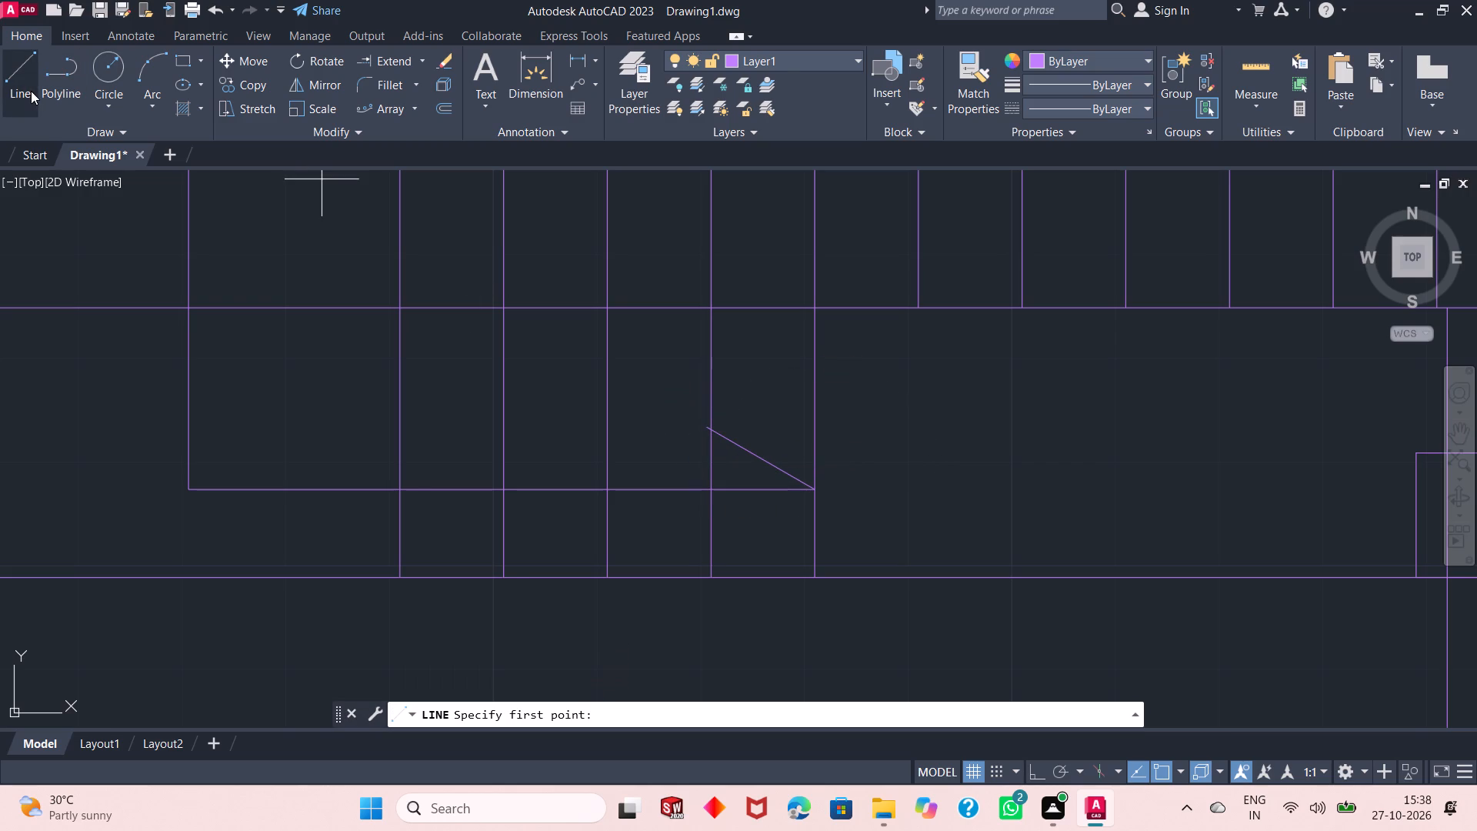
left_click(821, 492)
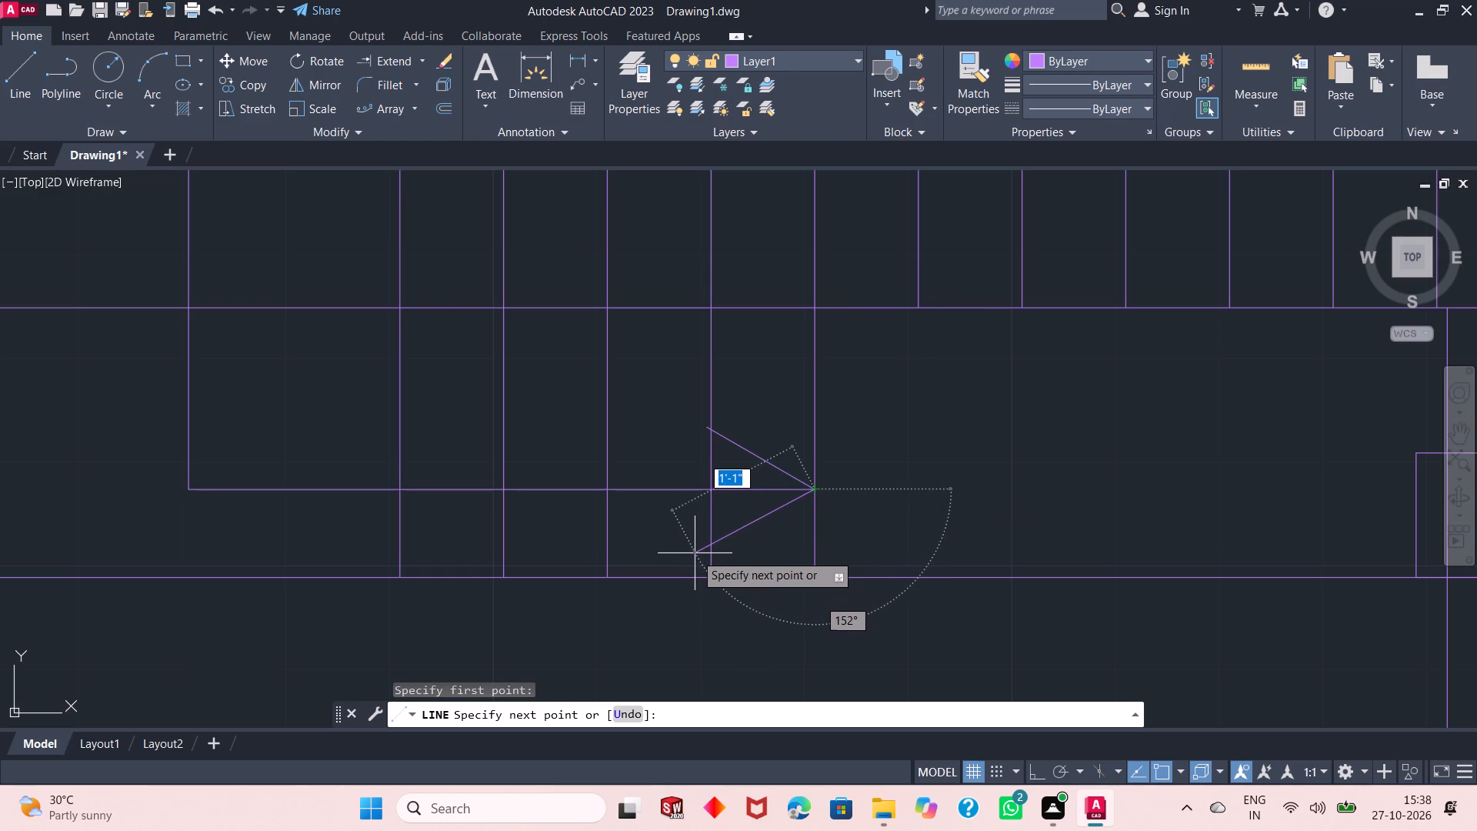
key("1")
key("apostrophe")
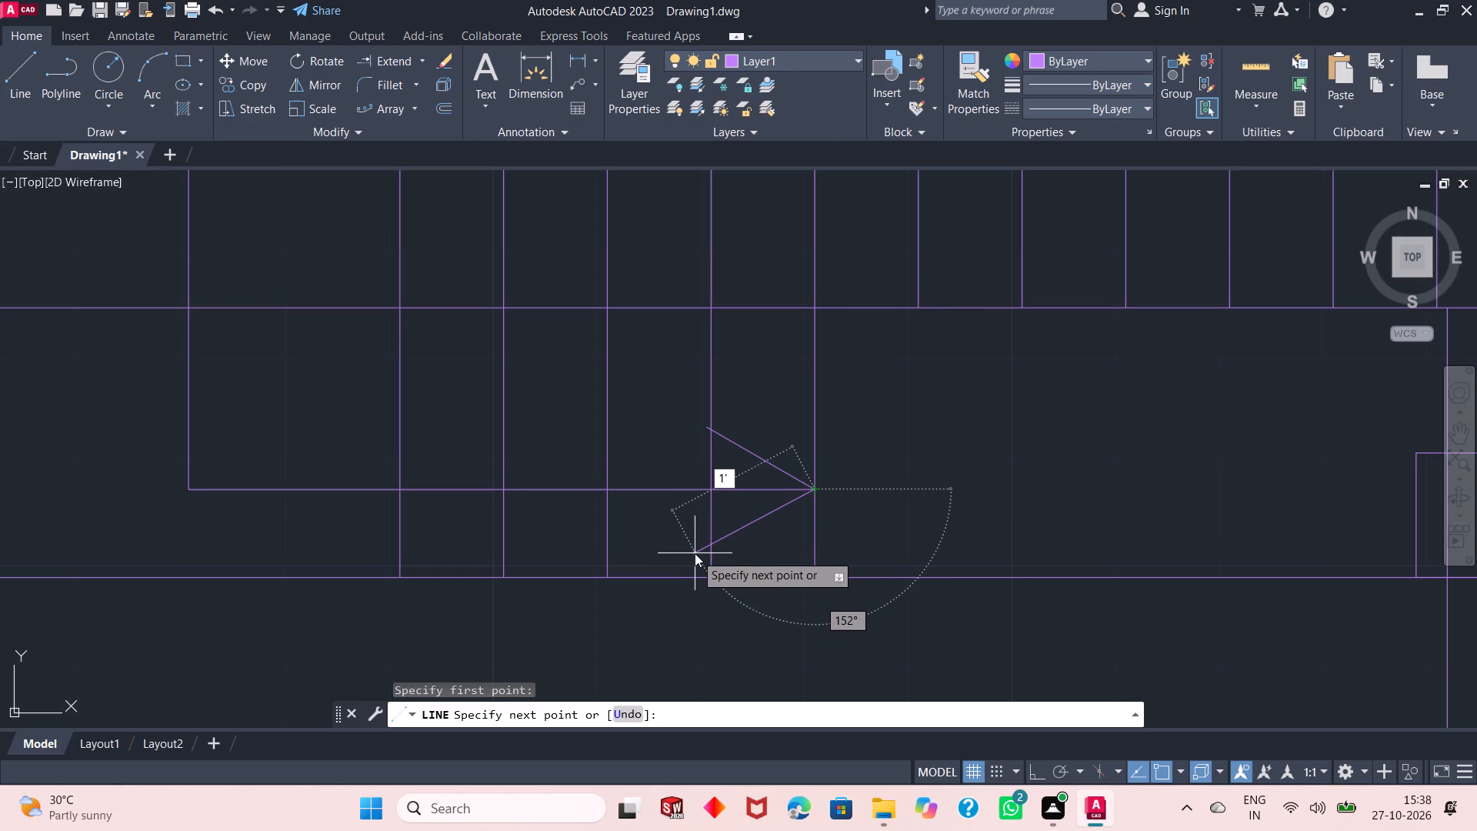
key("Tab")
type("150")
key("Return")
key("Return")
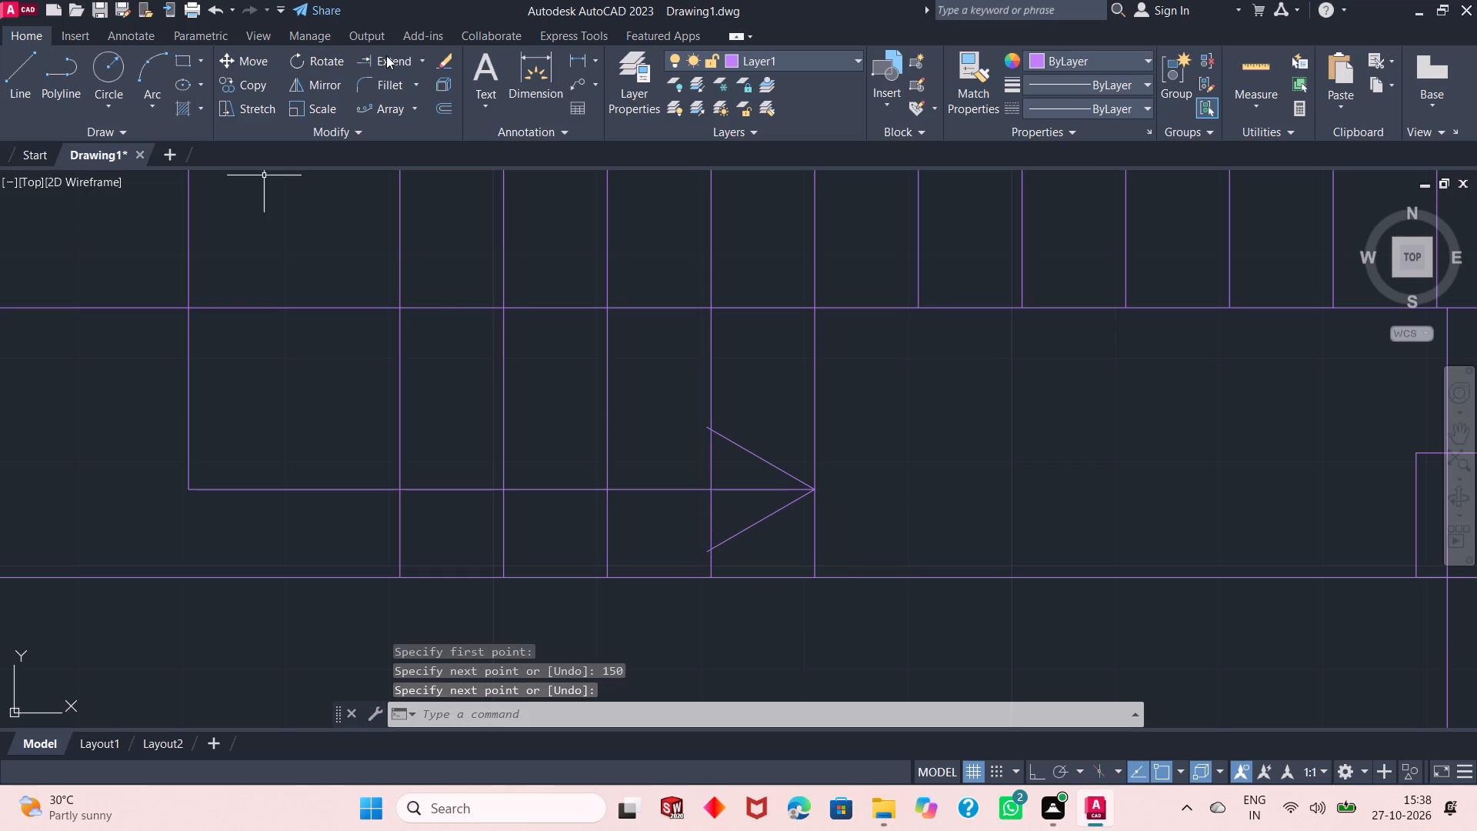
Trim the ends of both arrowhead lines where they stick out past the fourth stair tread.
left_click(425, 67)
left_click(409, 96)
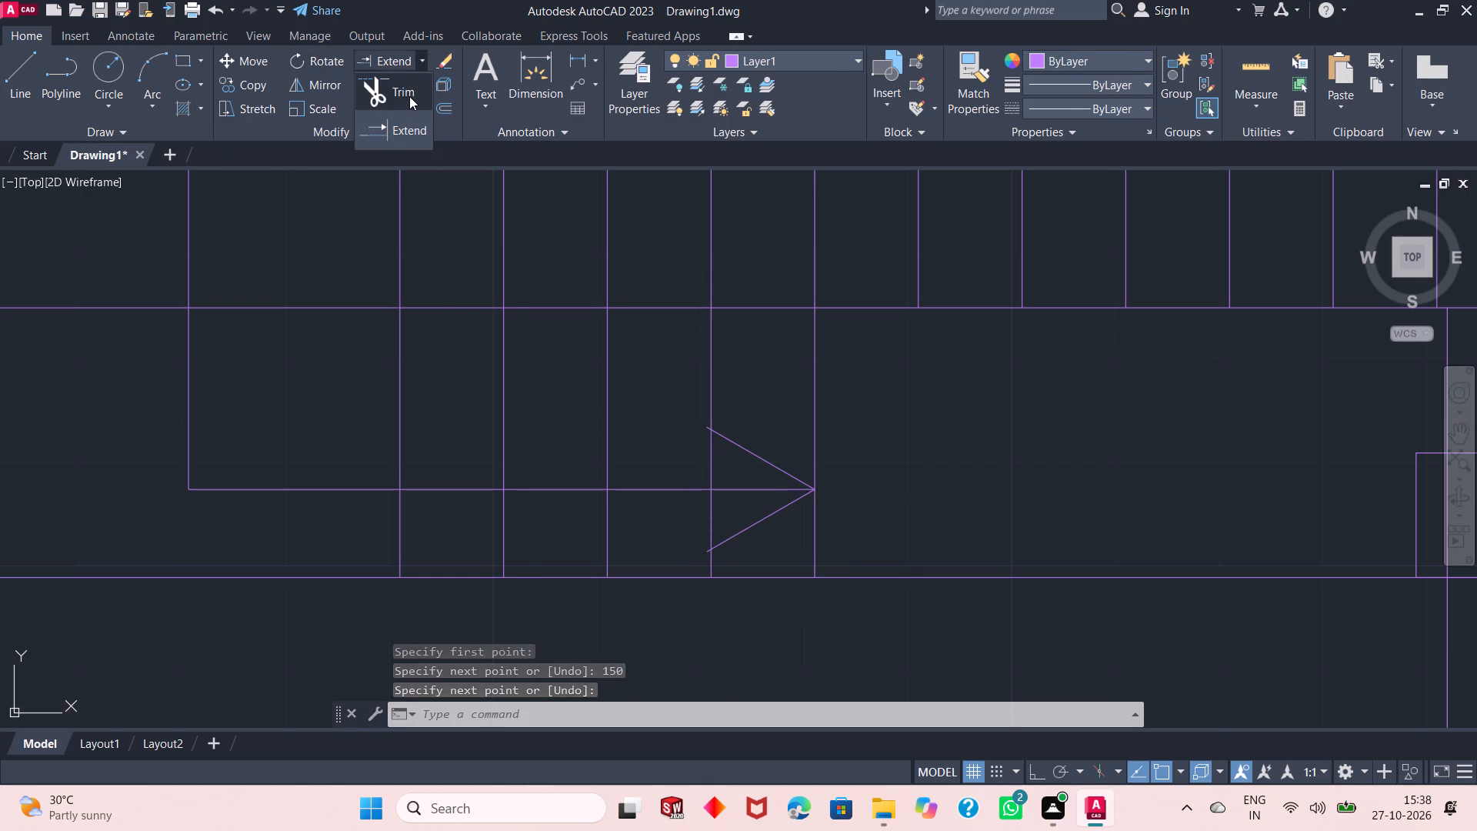
left_click(707, 429)
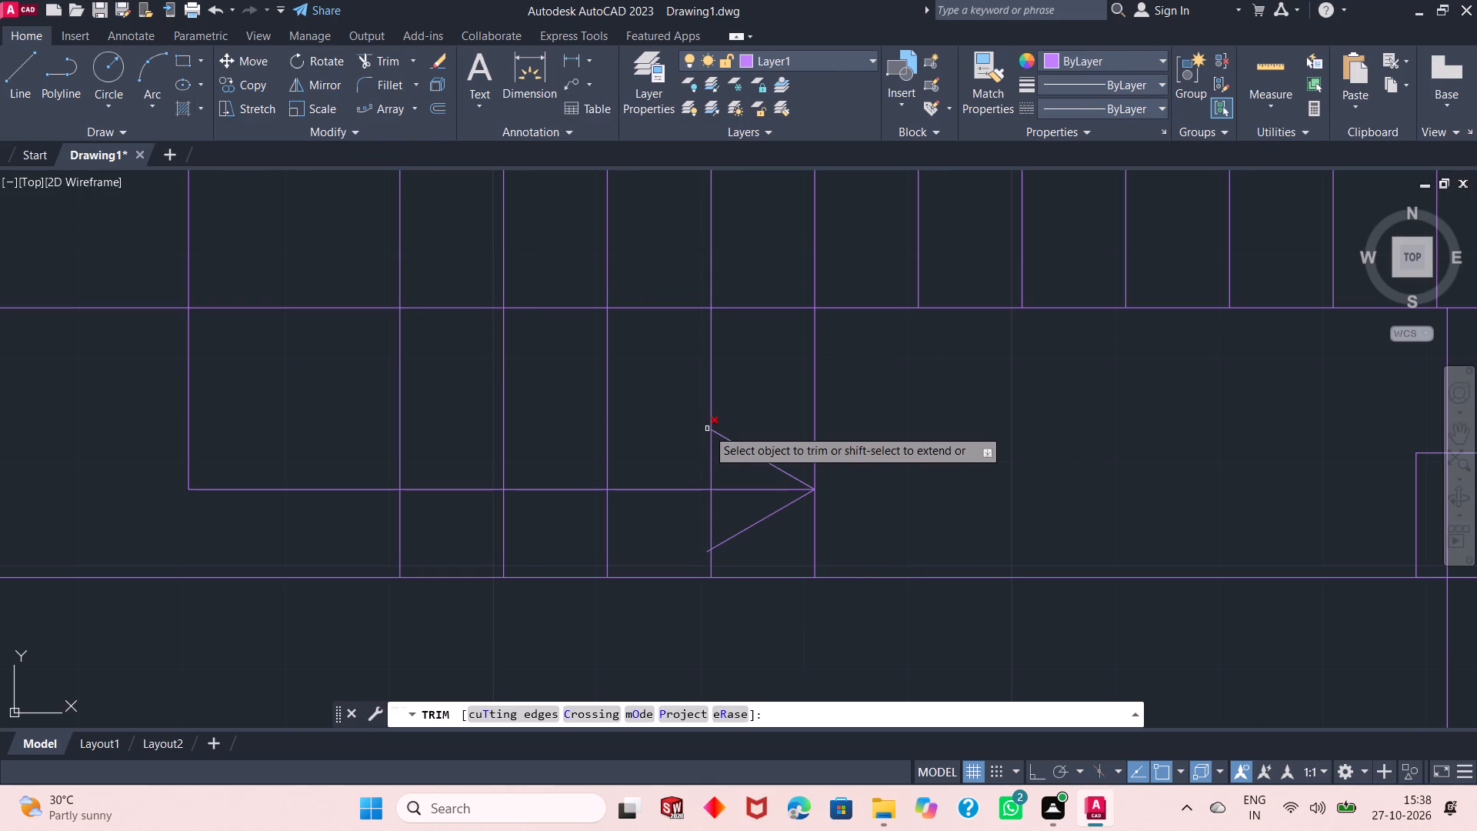
left_click(705, 552)
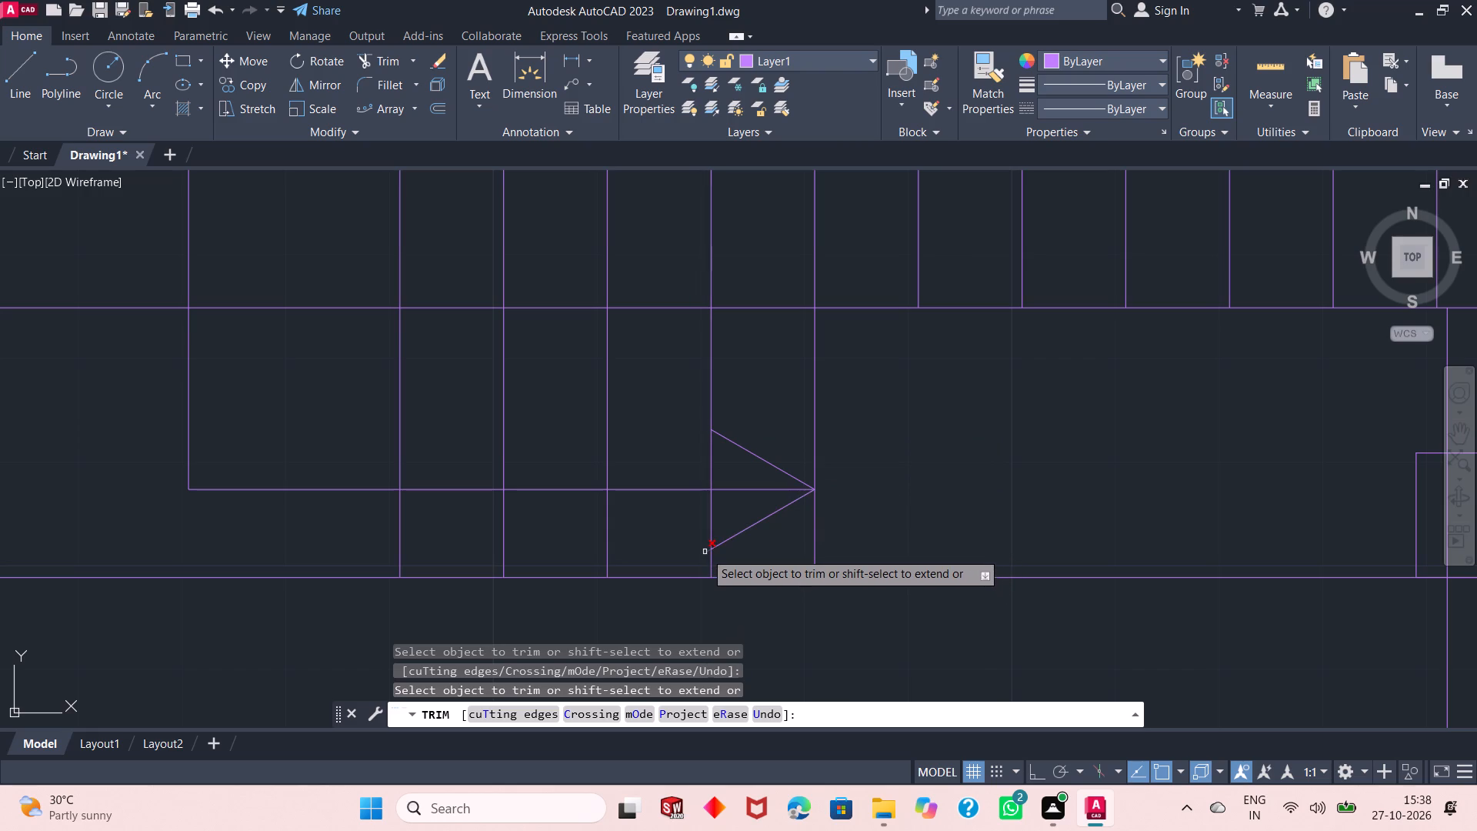
right_click(842, 449)
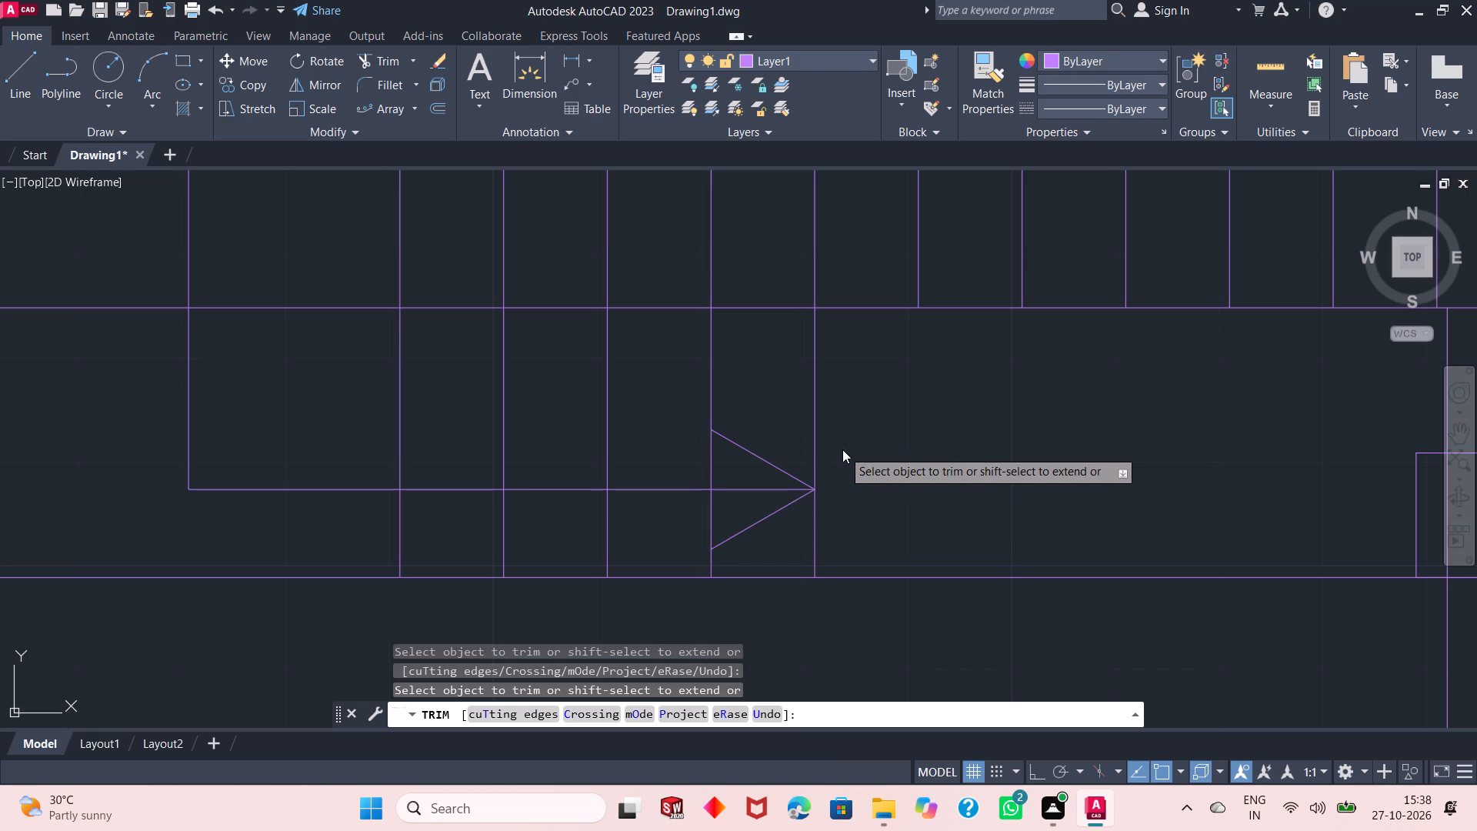
left_click(889, 462)
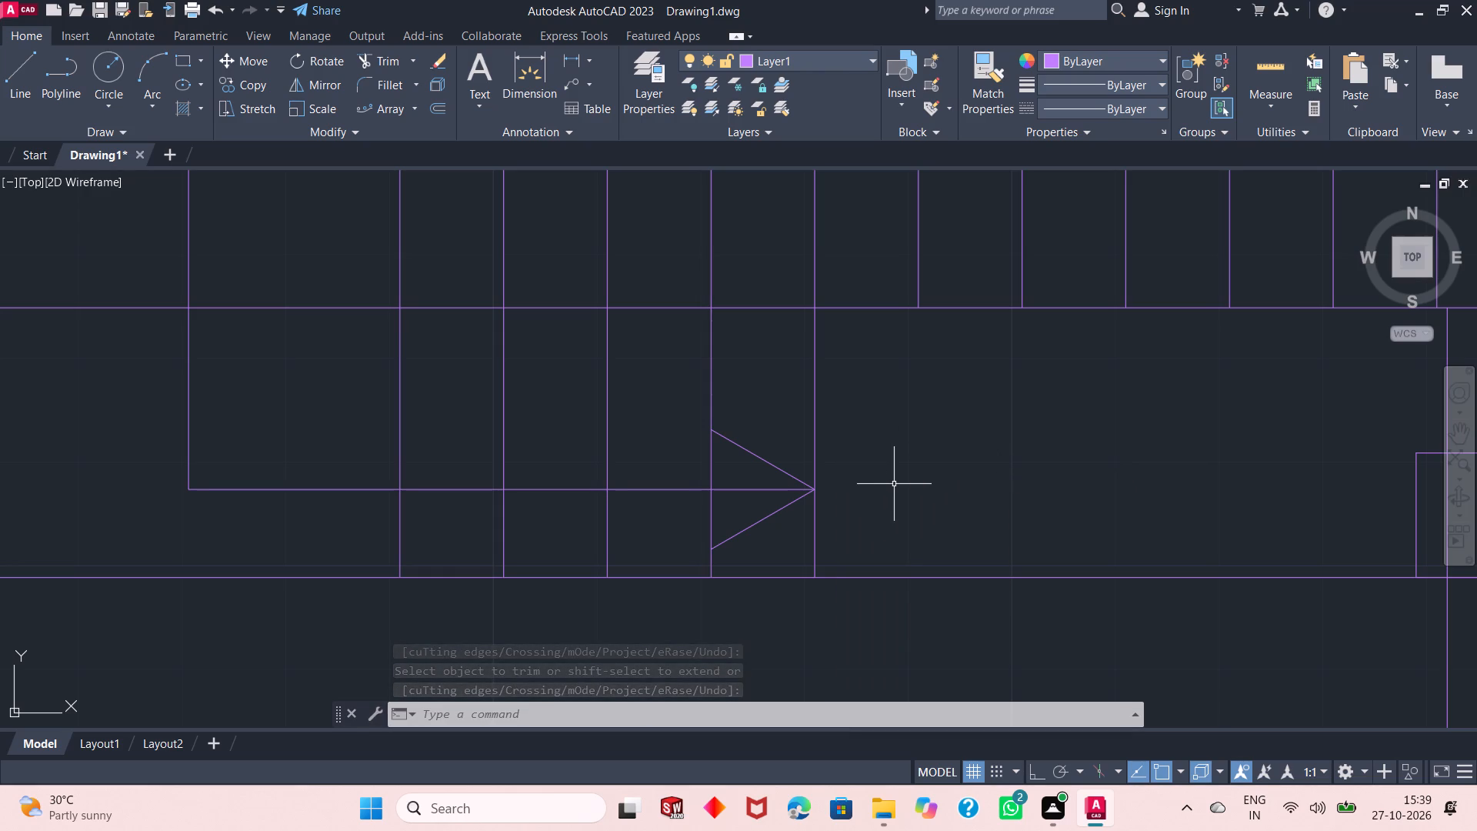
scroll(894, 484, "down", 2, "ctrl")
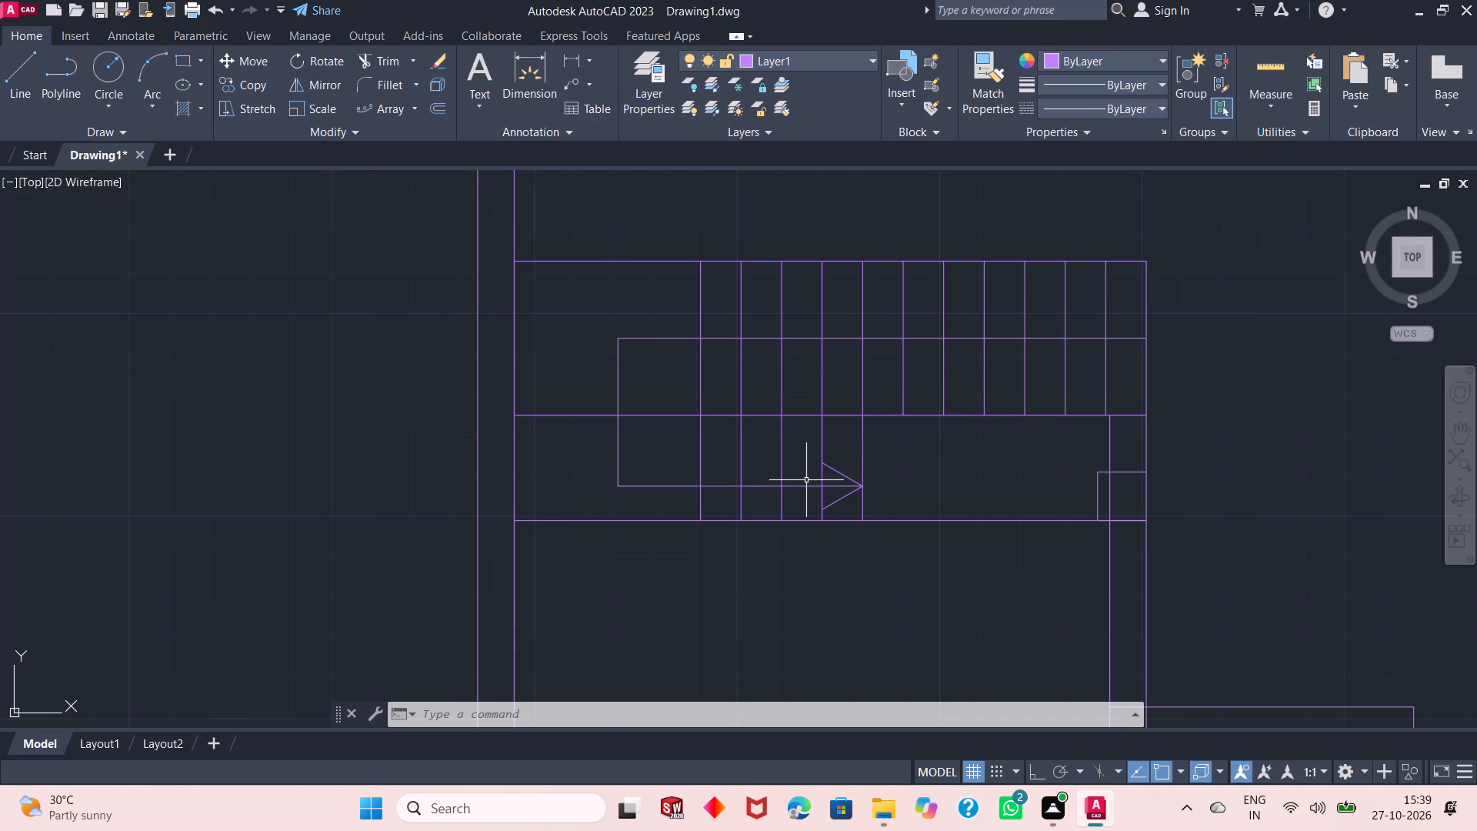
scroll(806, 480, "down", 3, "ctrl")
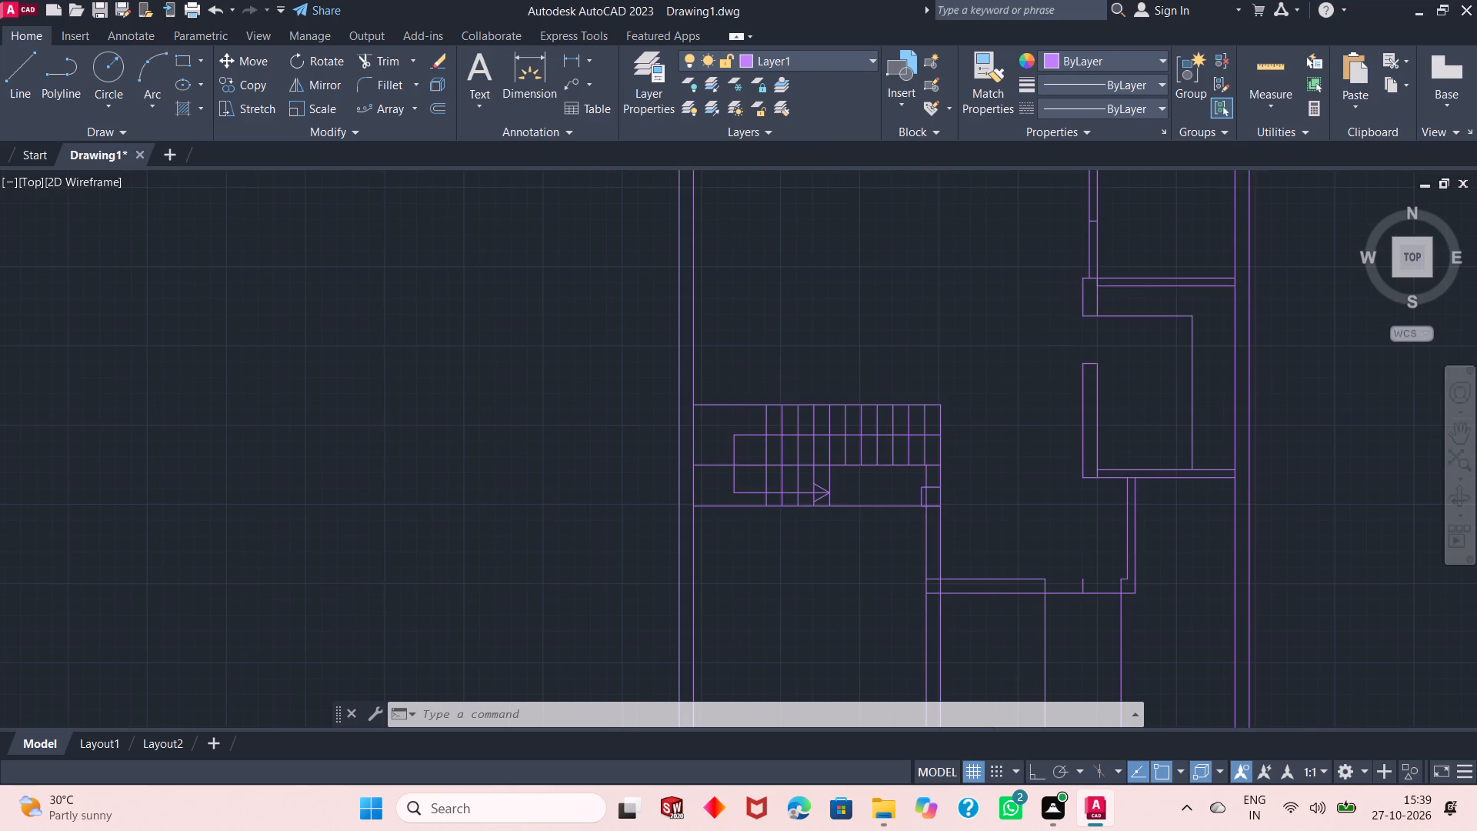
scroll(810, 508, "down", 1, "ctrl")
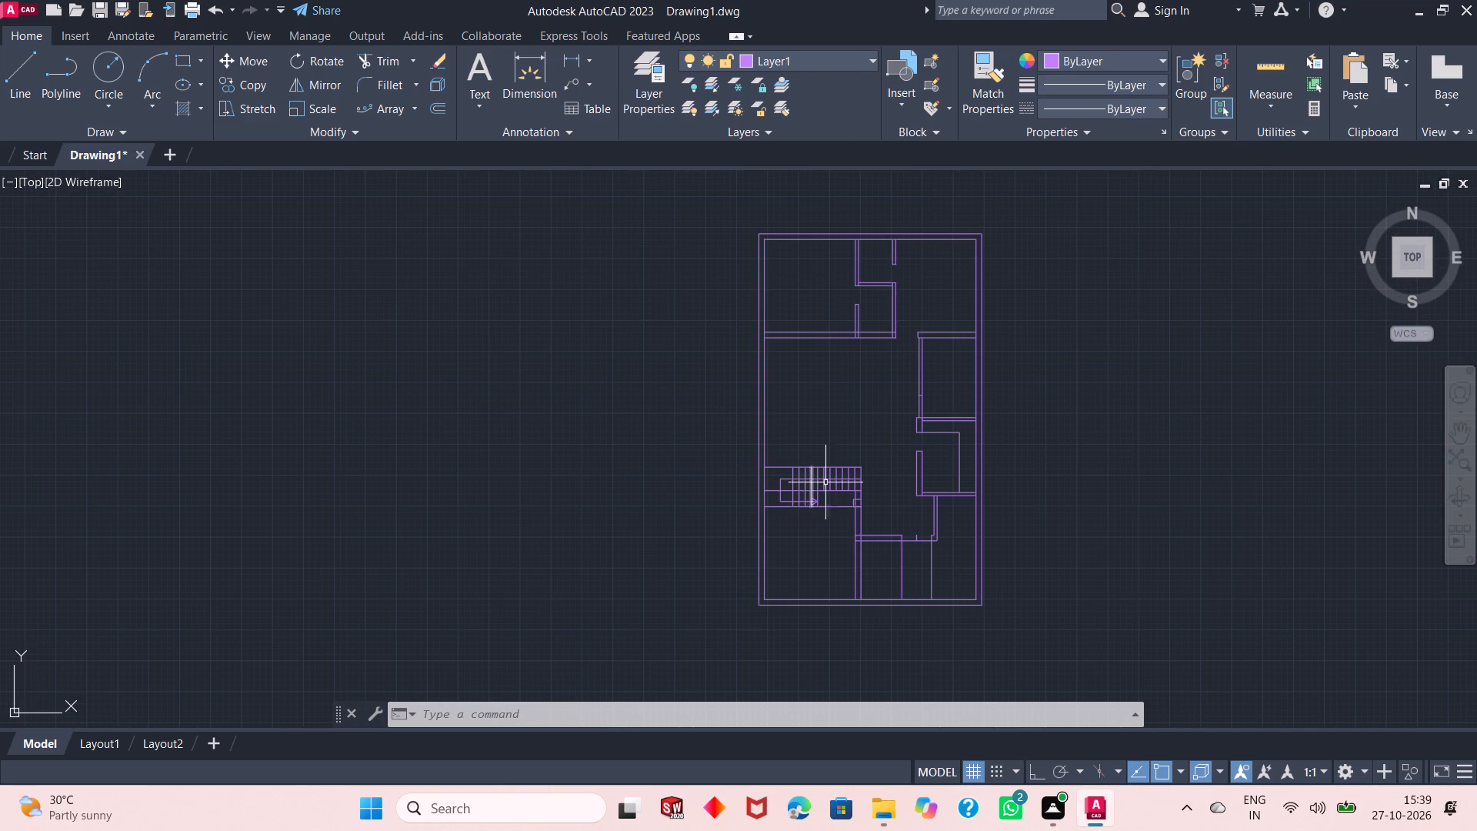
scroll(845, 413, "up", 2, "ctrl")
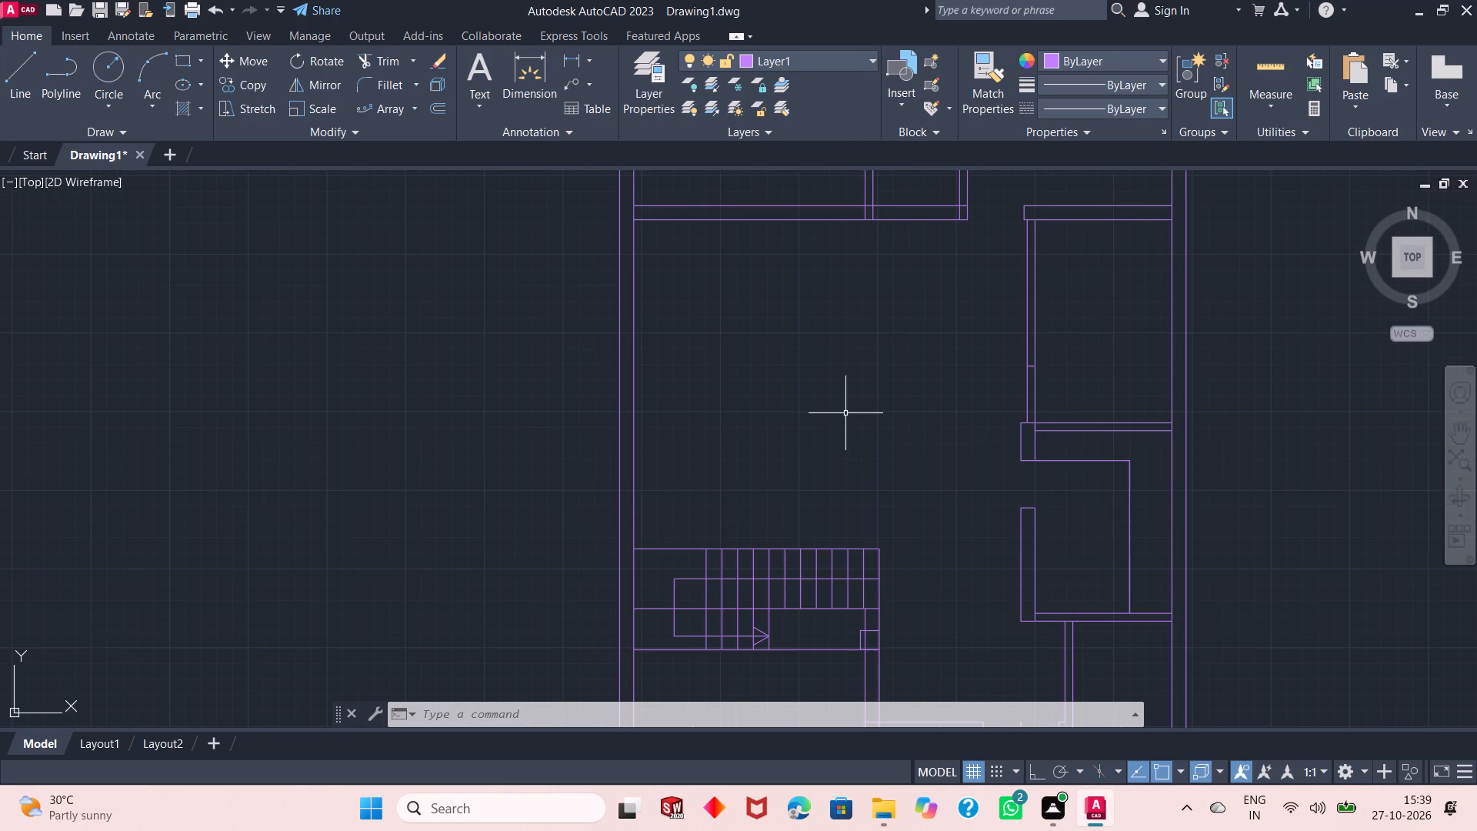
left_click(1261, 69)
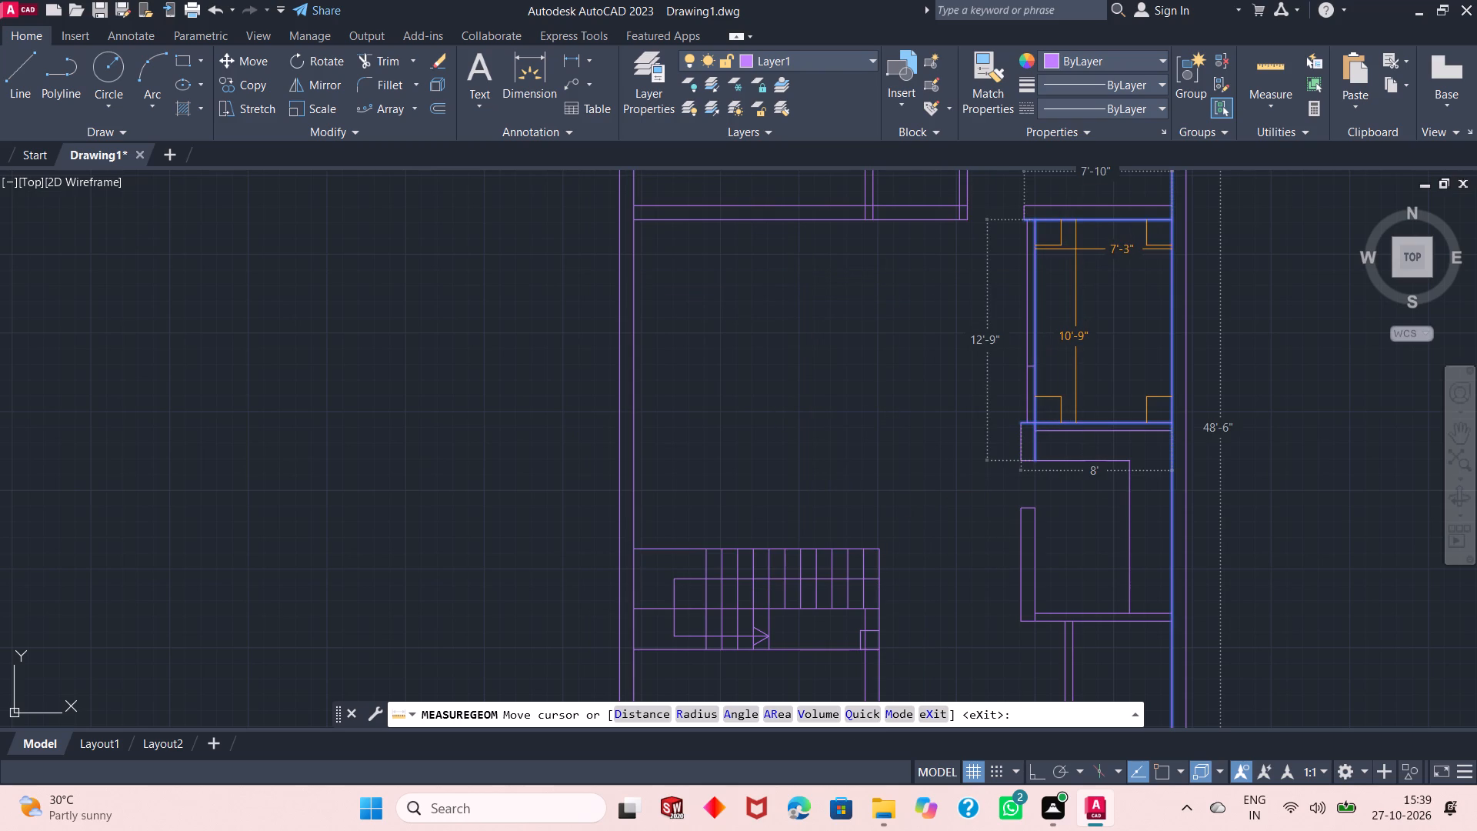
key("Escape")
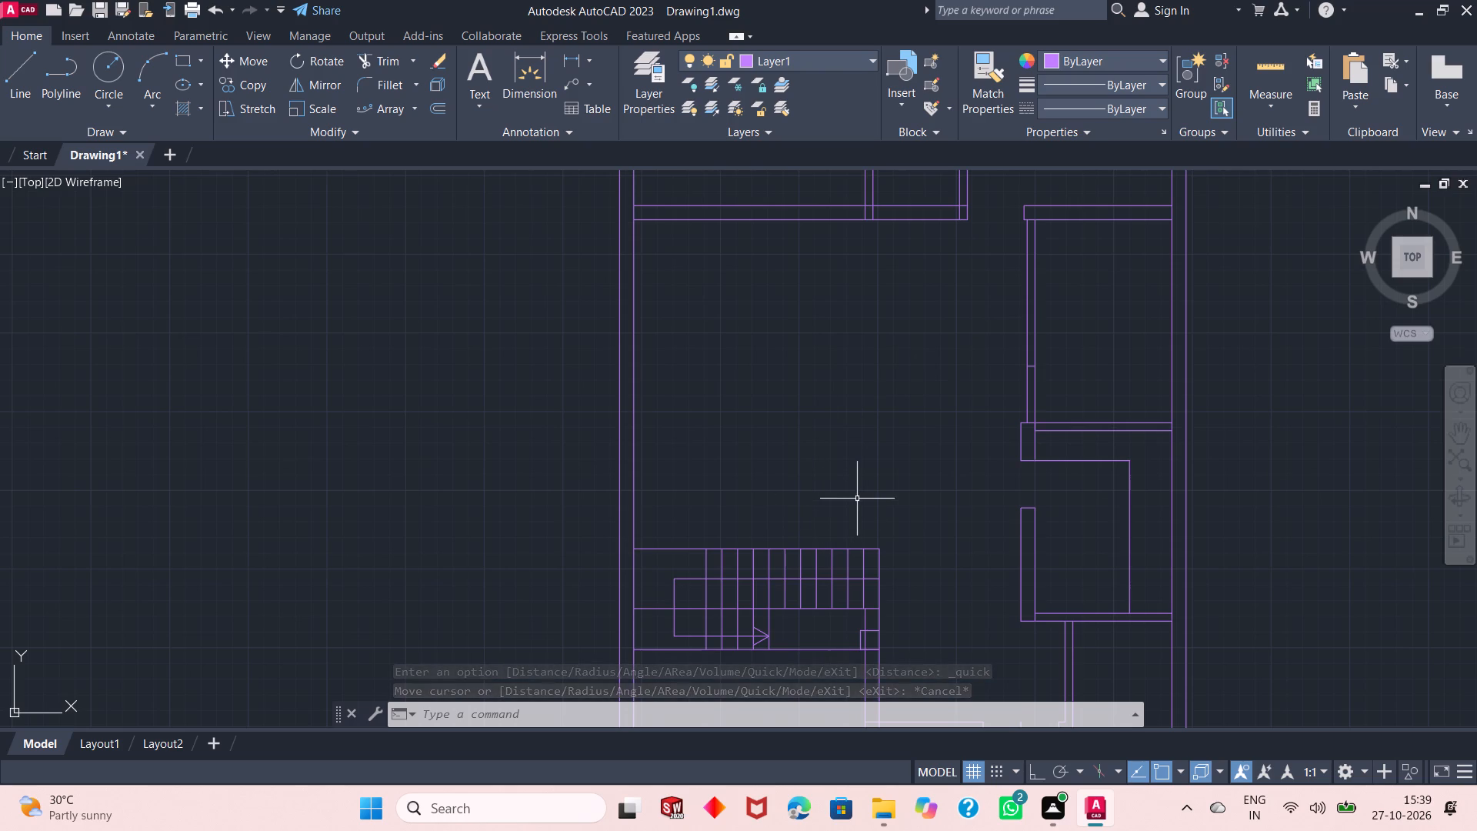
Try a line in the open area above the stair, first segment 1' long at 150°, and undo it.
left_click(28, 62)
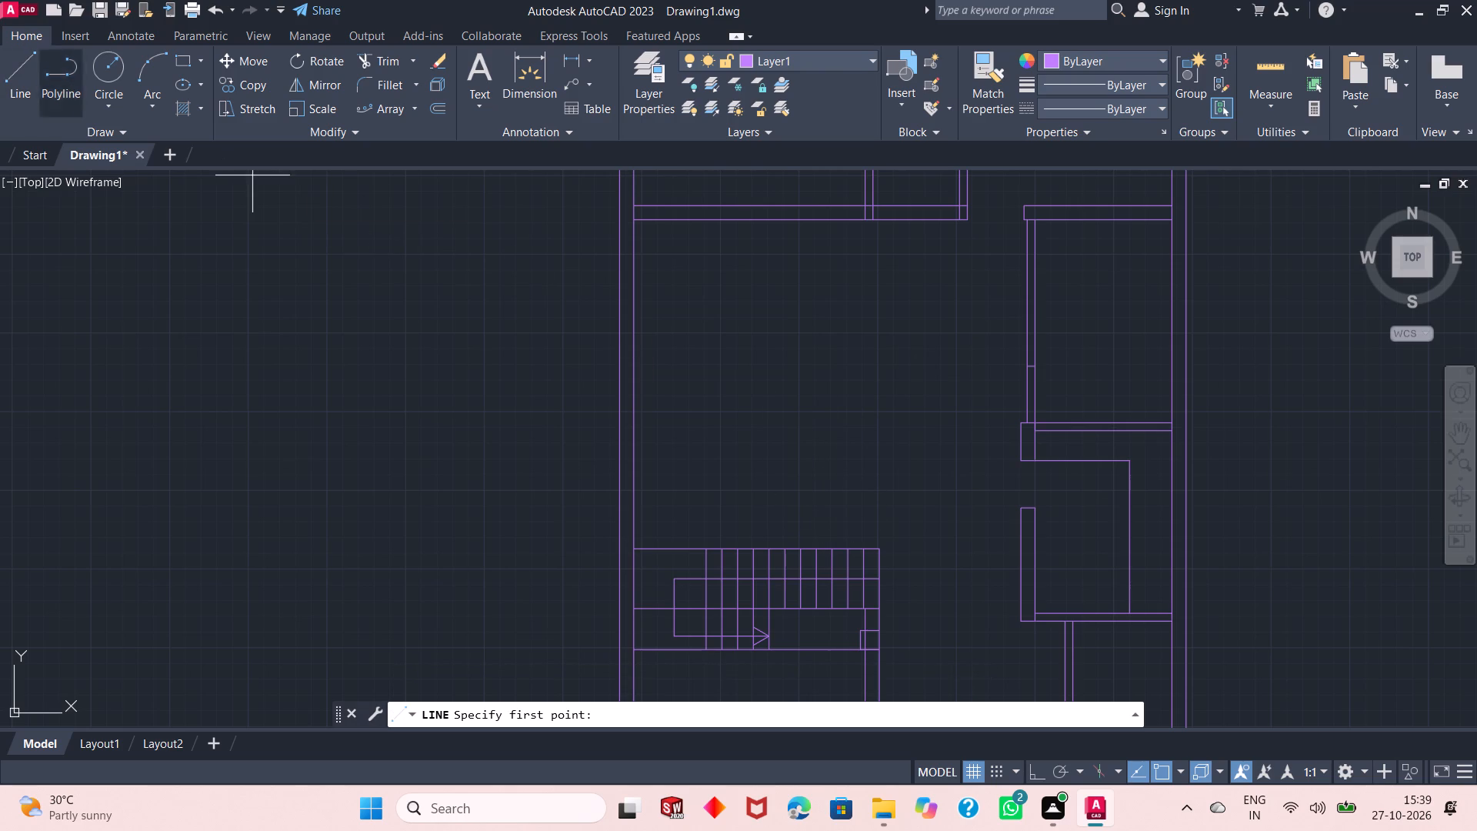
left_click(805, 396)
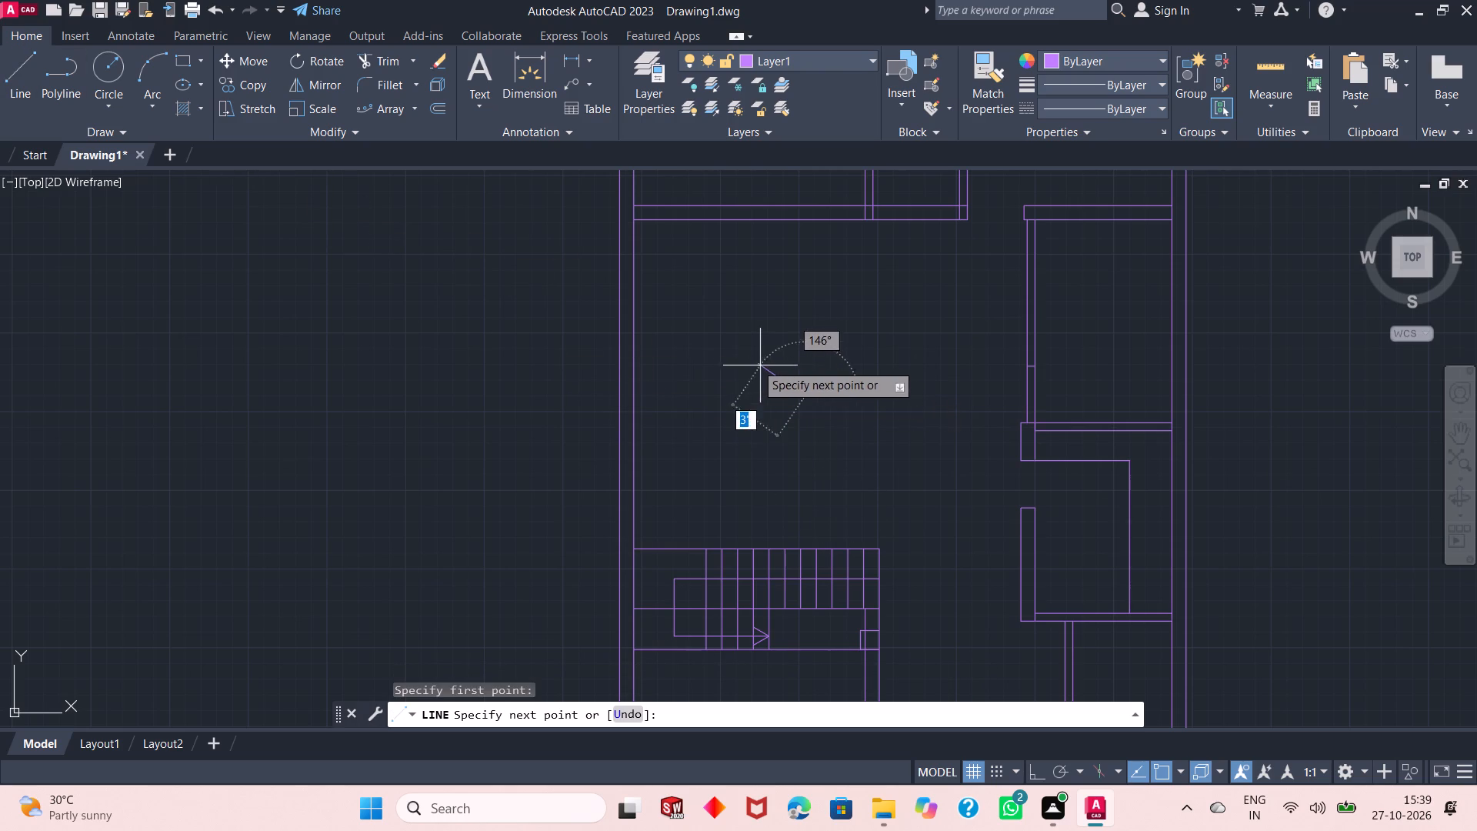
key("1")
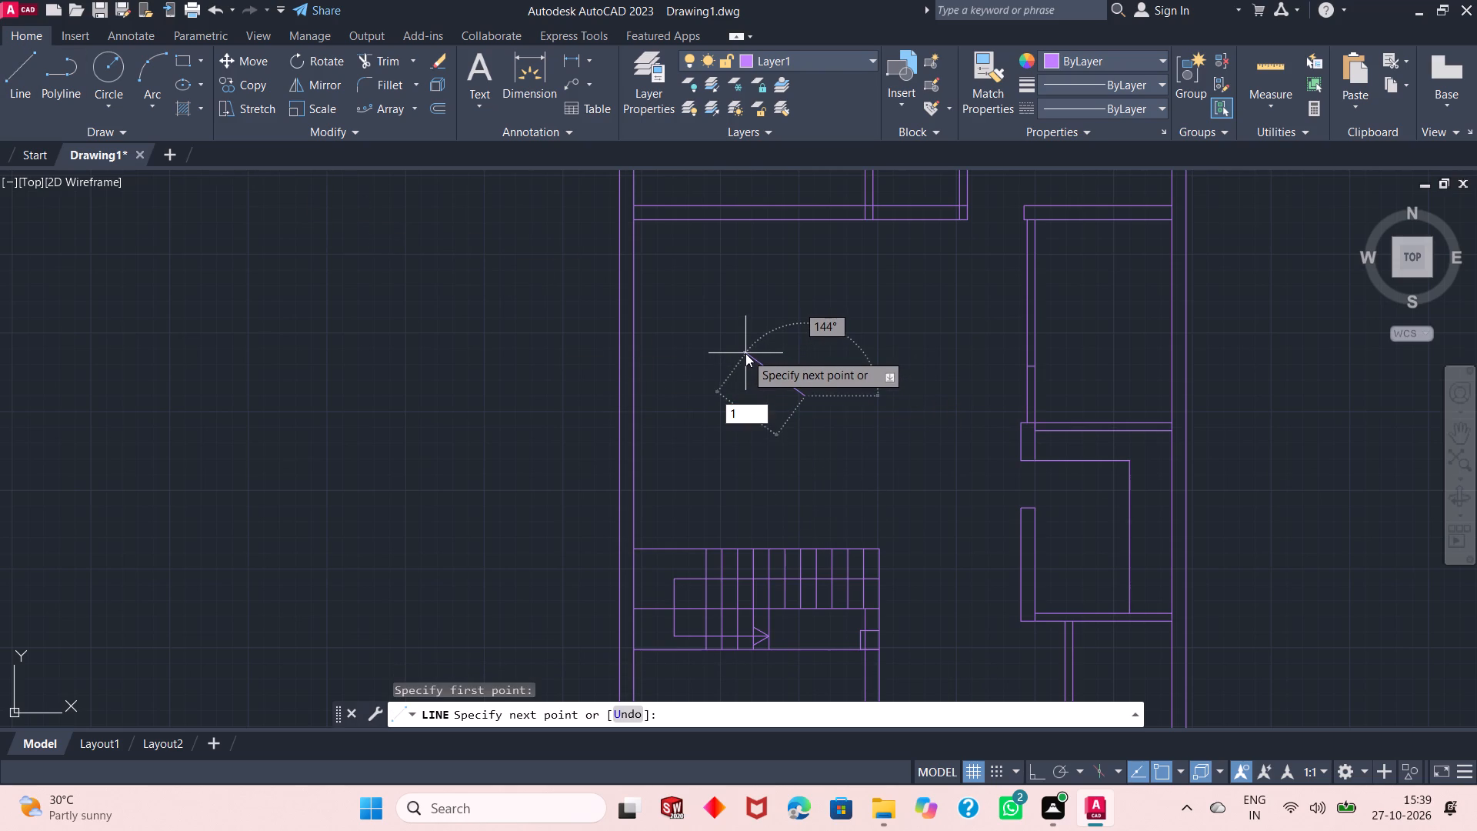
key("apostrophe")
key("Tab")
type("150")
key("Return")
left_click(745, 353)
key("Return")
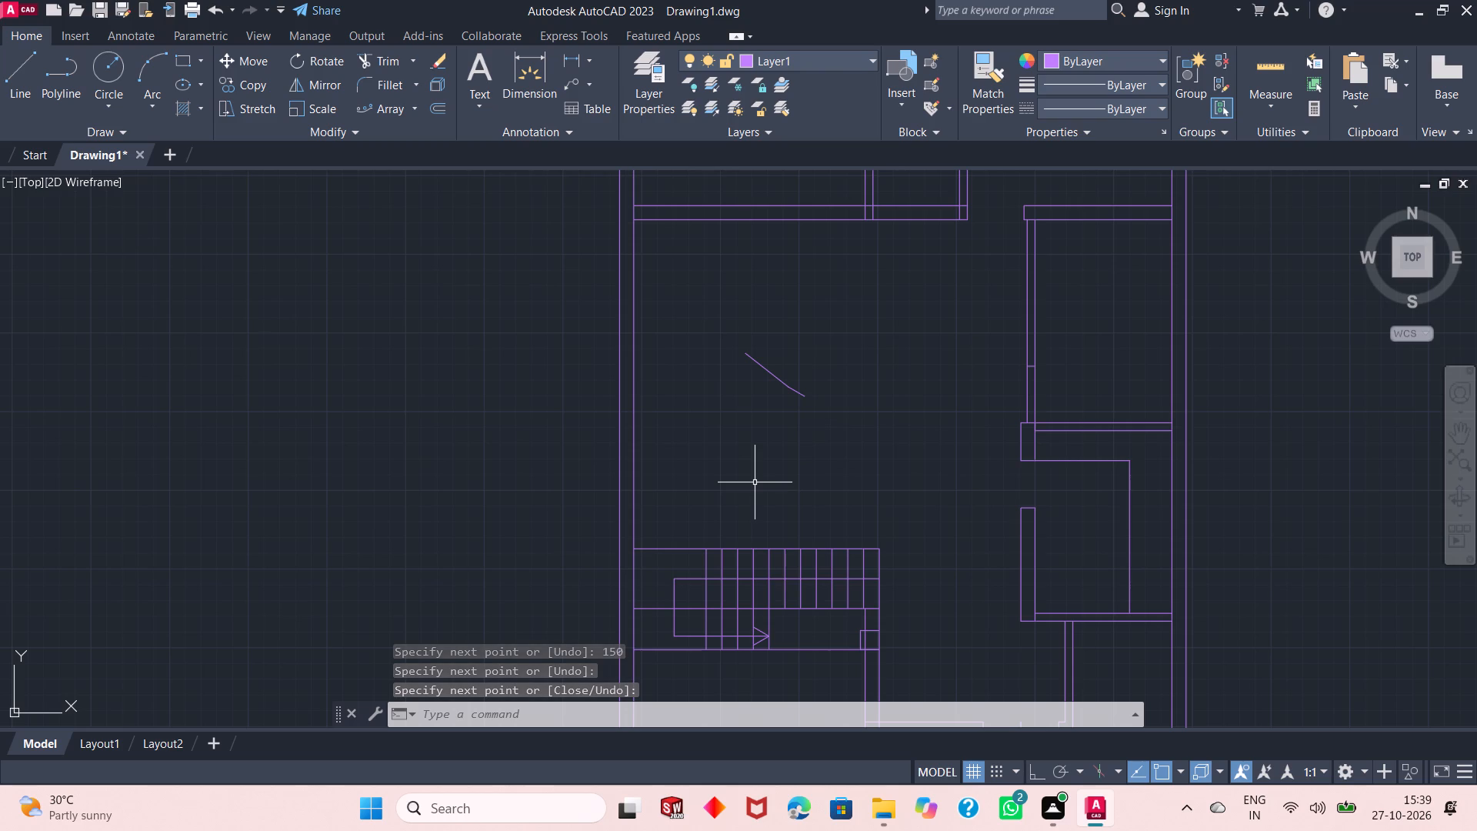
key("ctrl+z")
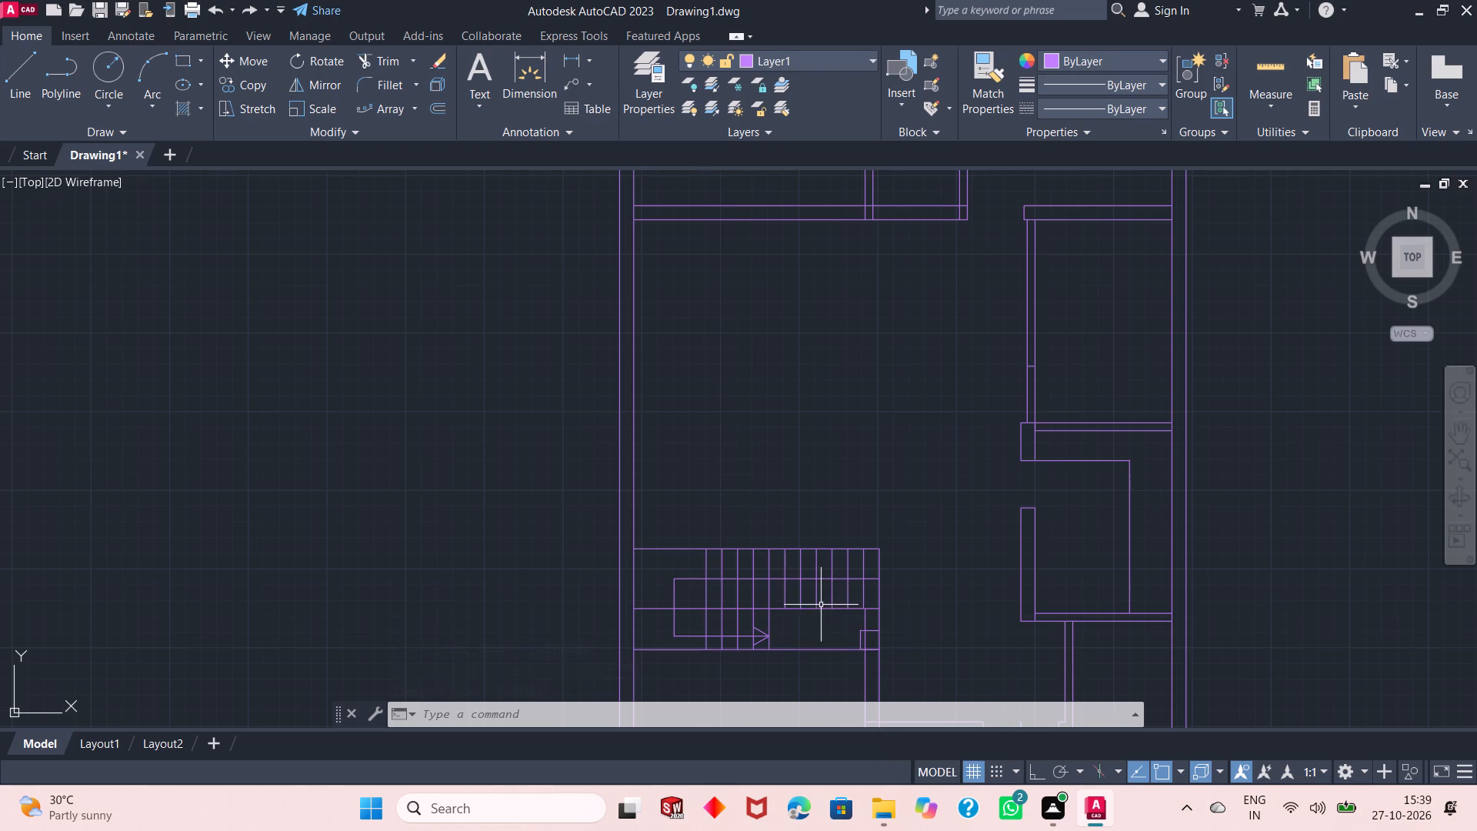
Trim the wall line inside the column beside the stair and the stair's lowest line between the fifth tread and that column.
scroll(855, 649, "up", 1, "ctrl")
left_click(373, 62)
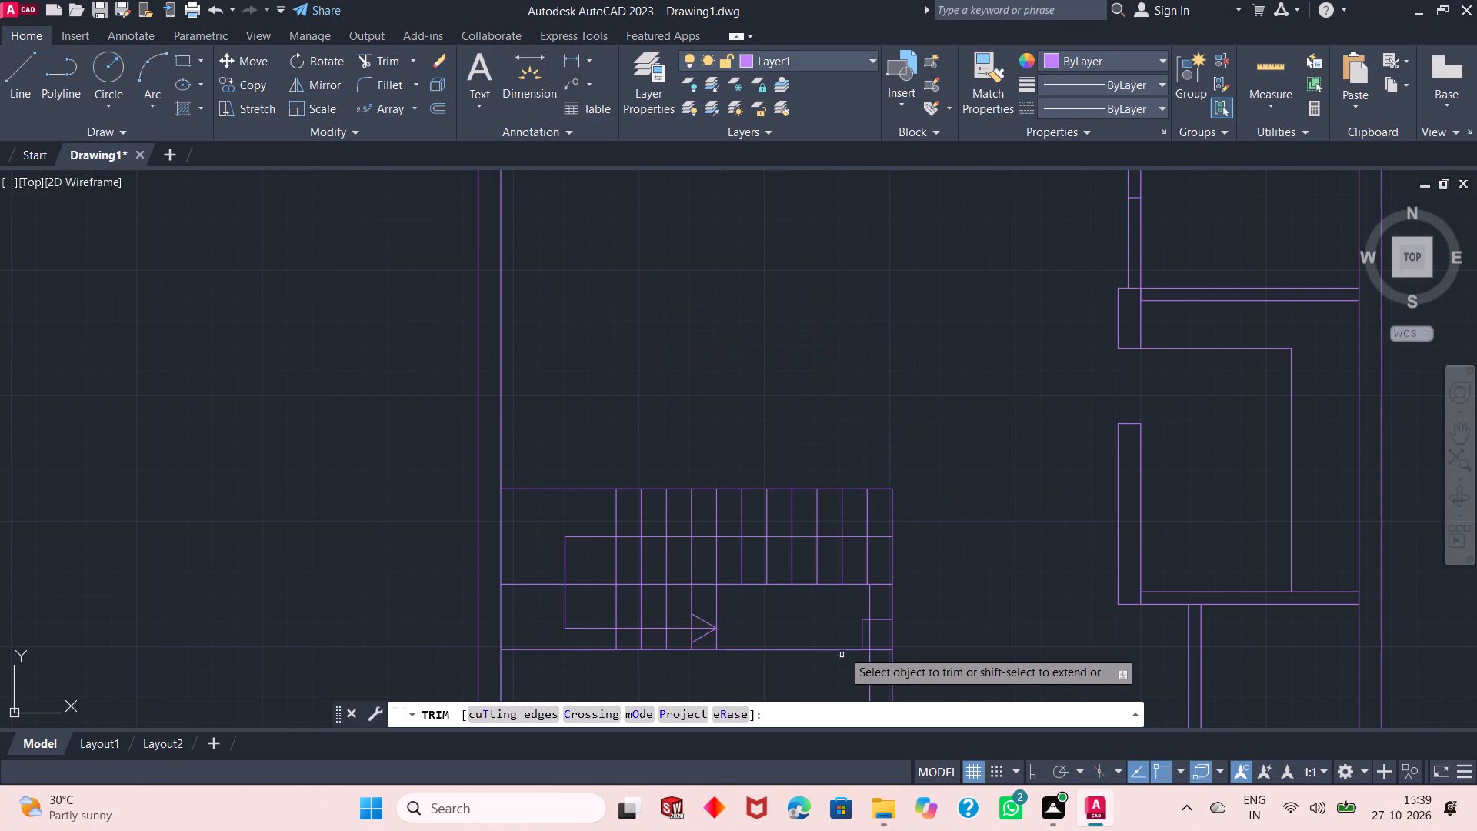
left_click(868, 641)
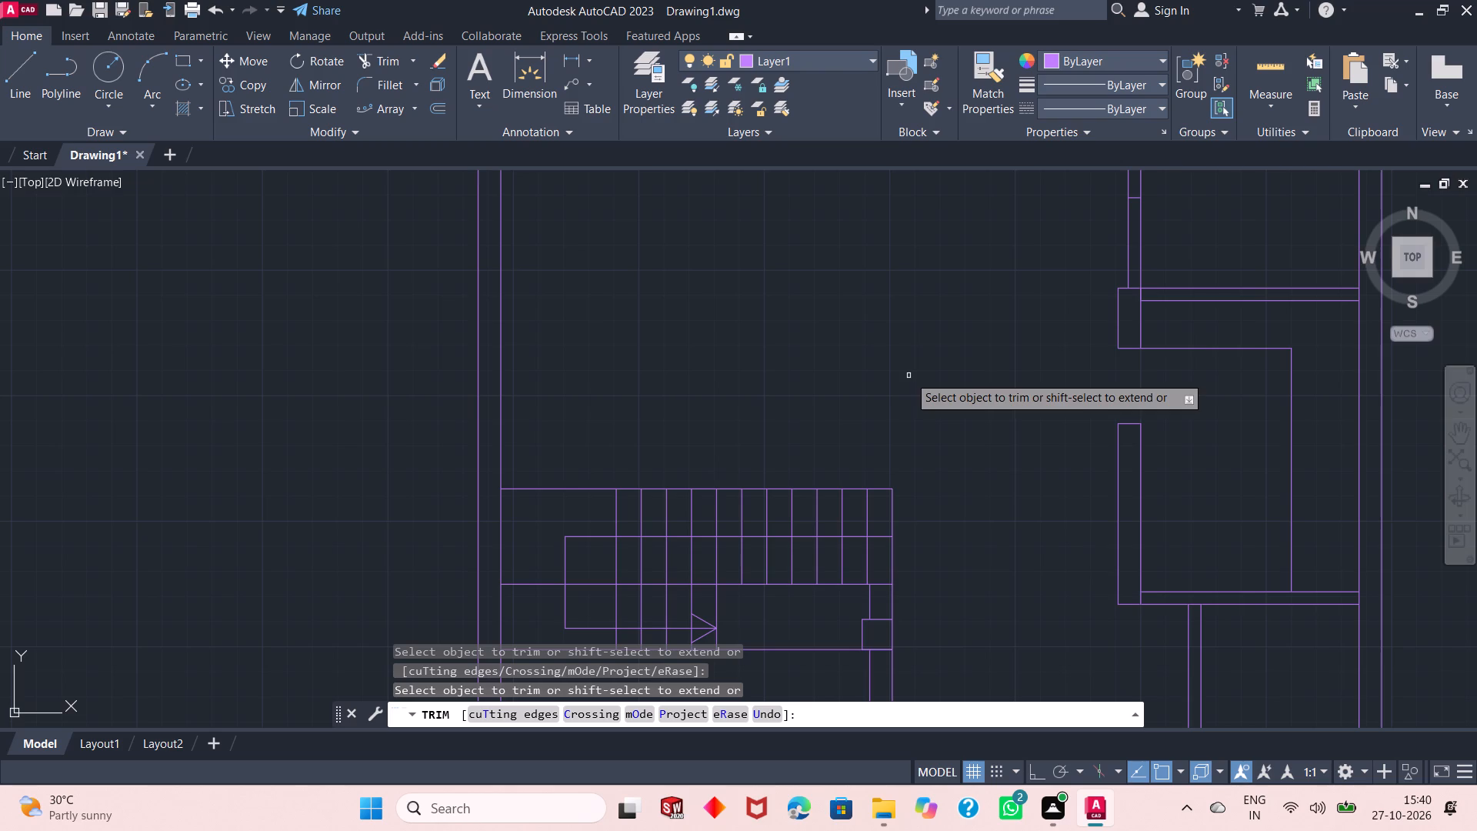
left_click(822, 673)
left_click(822, 641)
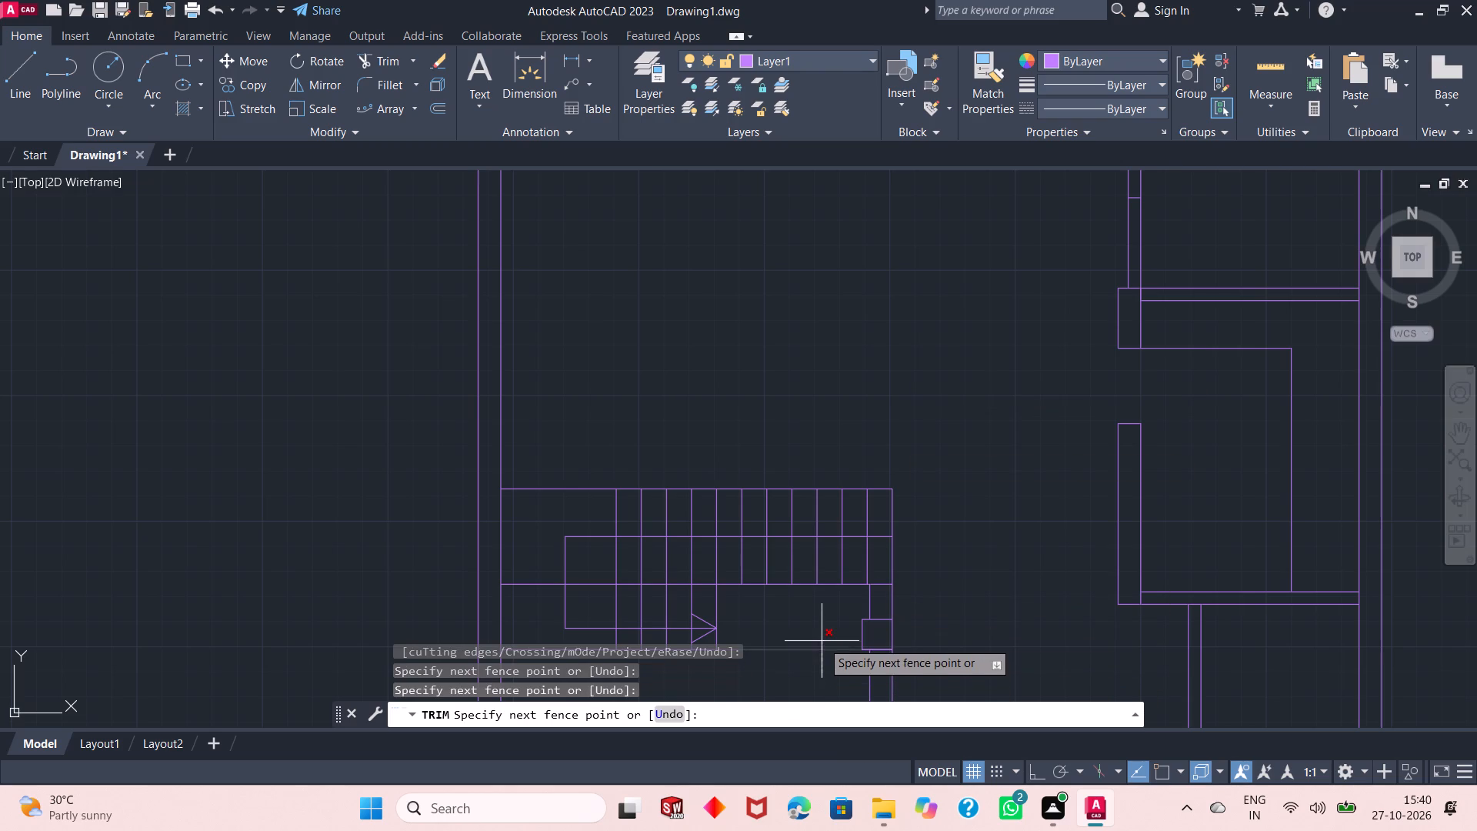
right_click(925, 375)
left_click(945, 385)
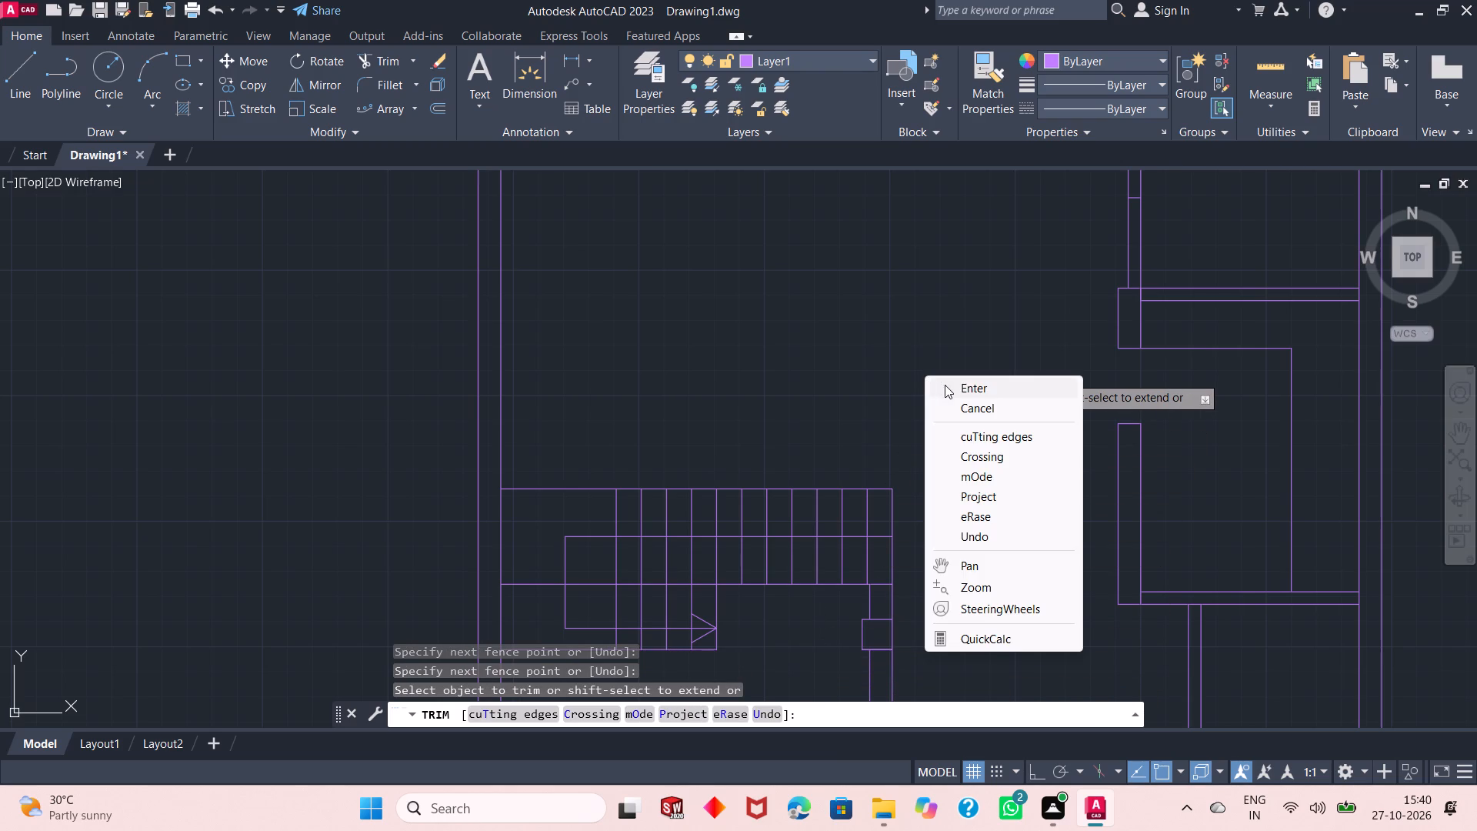
Offset the left face of the short vertical wall stub in the upper rooms 3' to the left using the Through option.
scroll(800, 552, "down", 1, "ctrl")
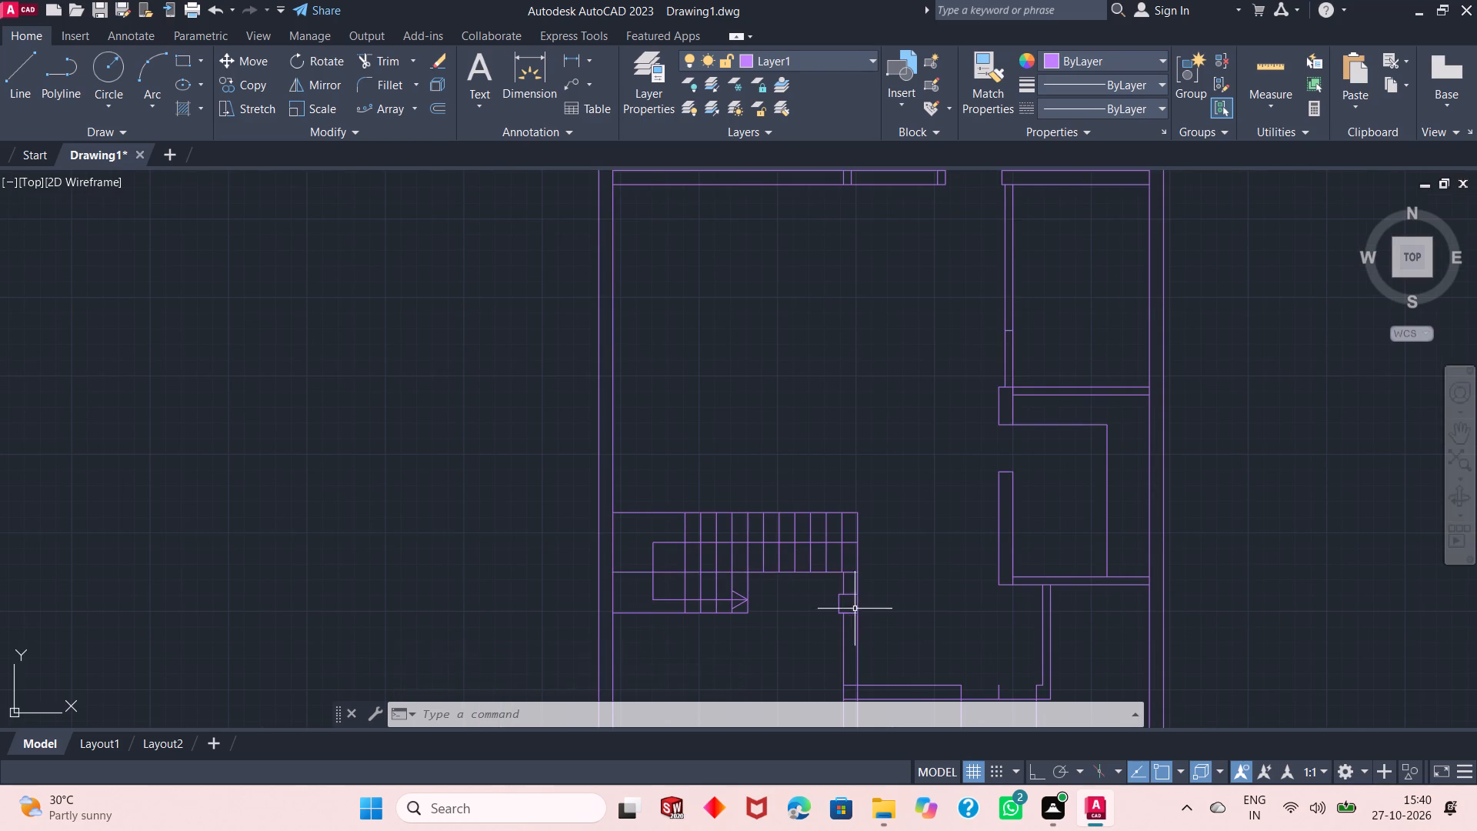
scroll(857, 611, "down", 1, "ctrl")
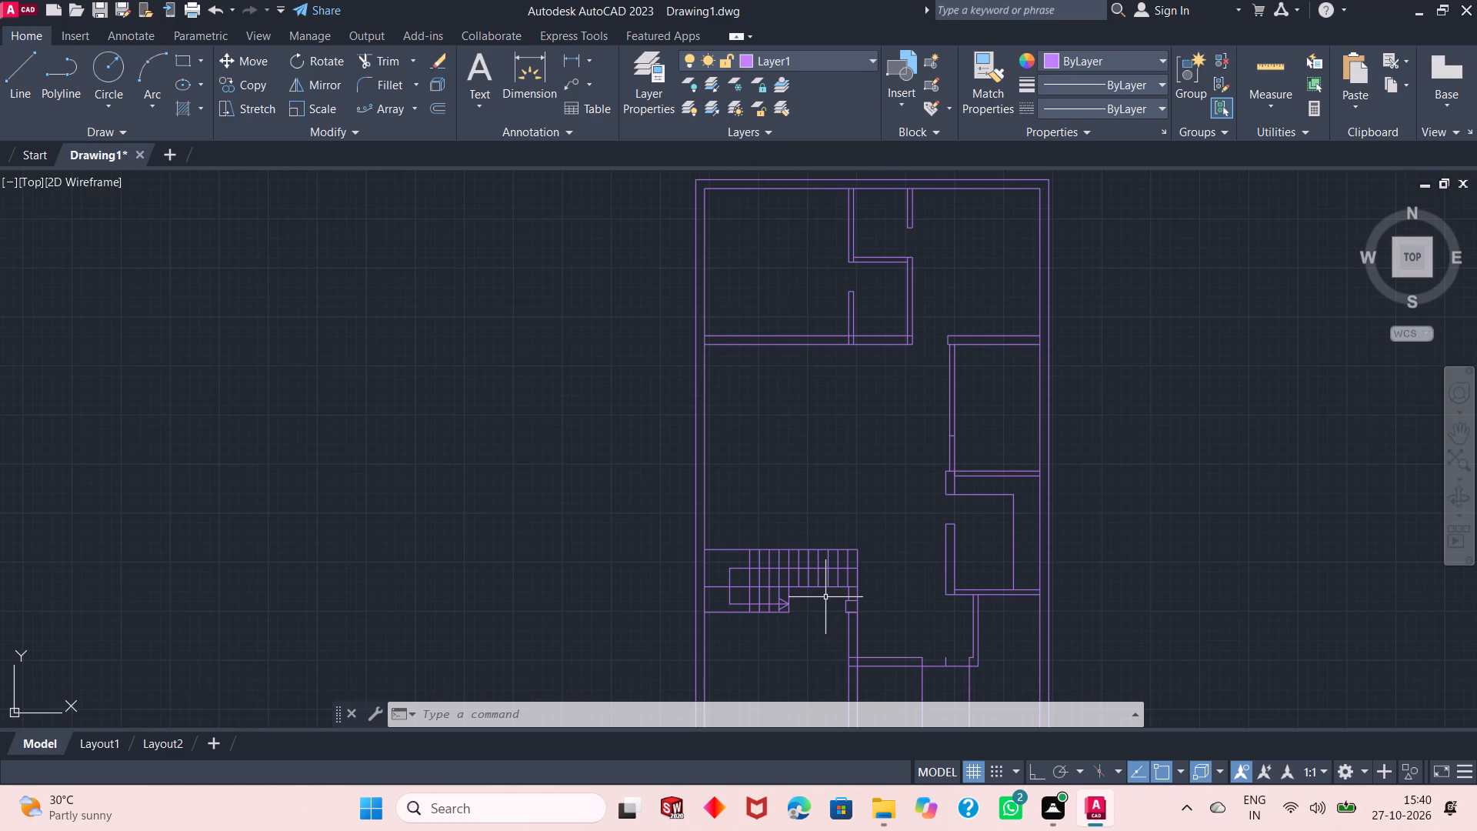
scroll(825, 597, "down", 1, "ctrl")
scroll(820, 390, "up", 3, "ctrl")
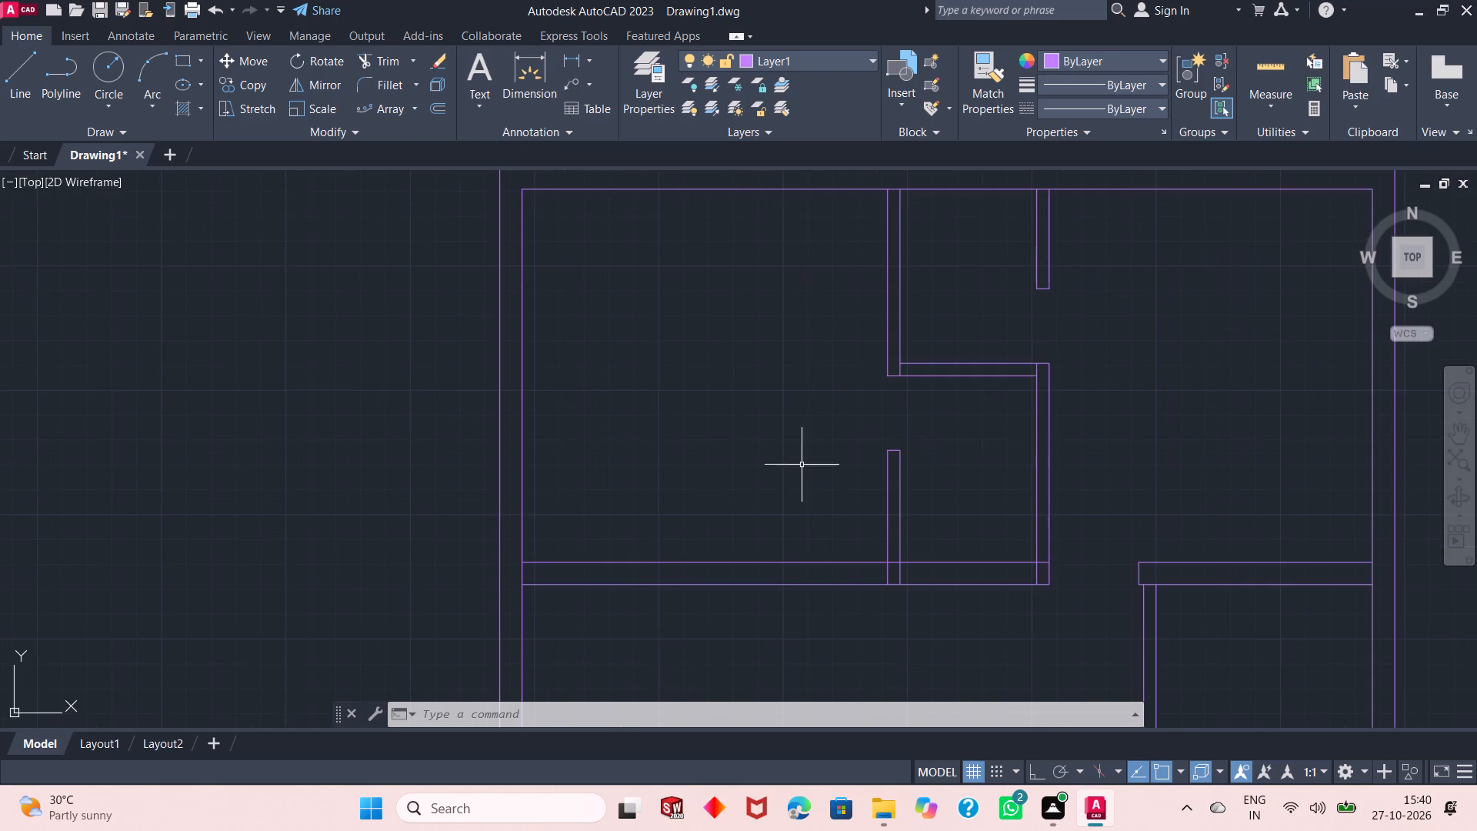
scroll(797, 489, "down", 1, "ctrl")
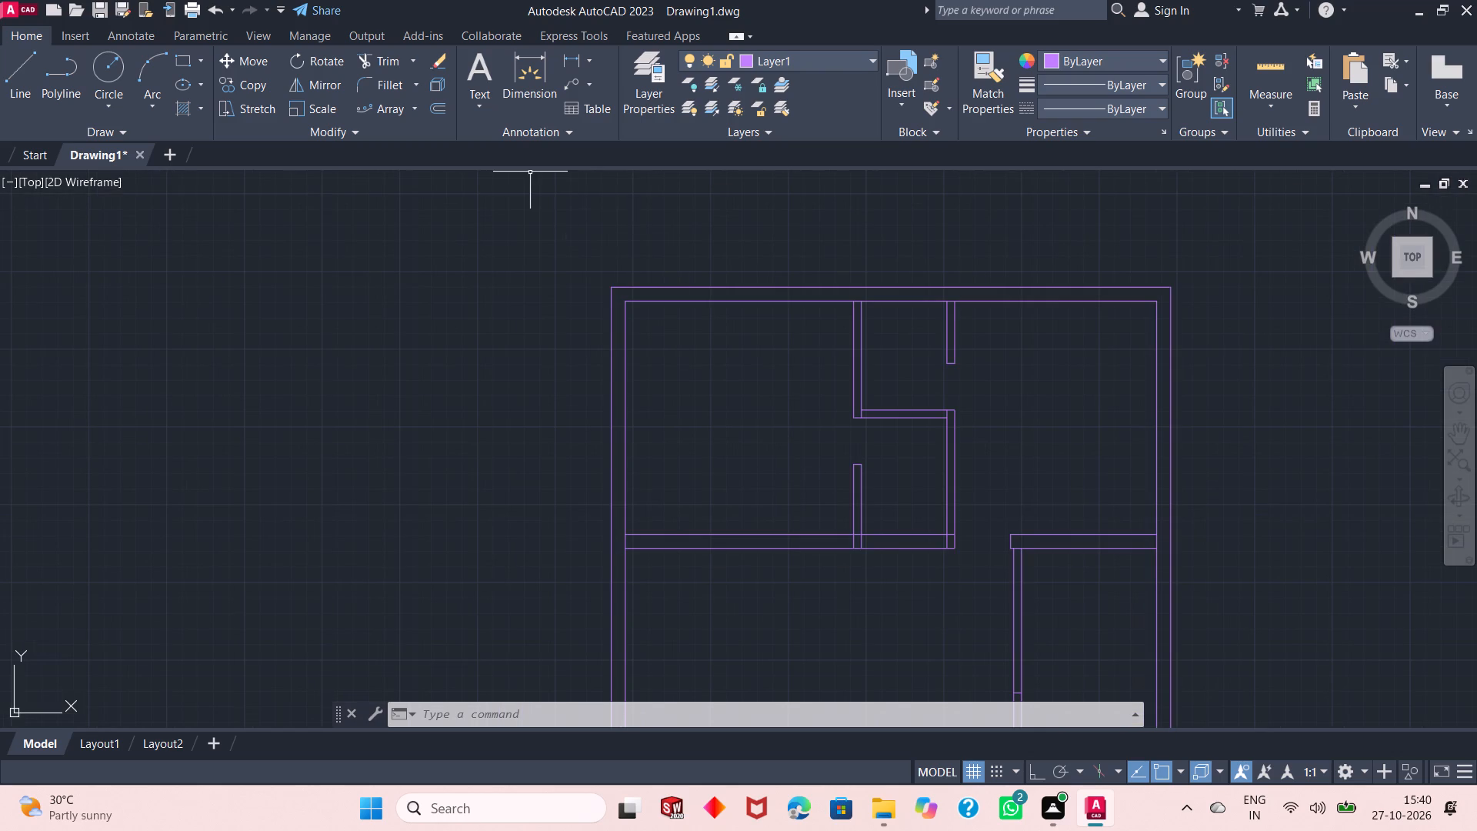
left_click(435, 108)
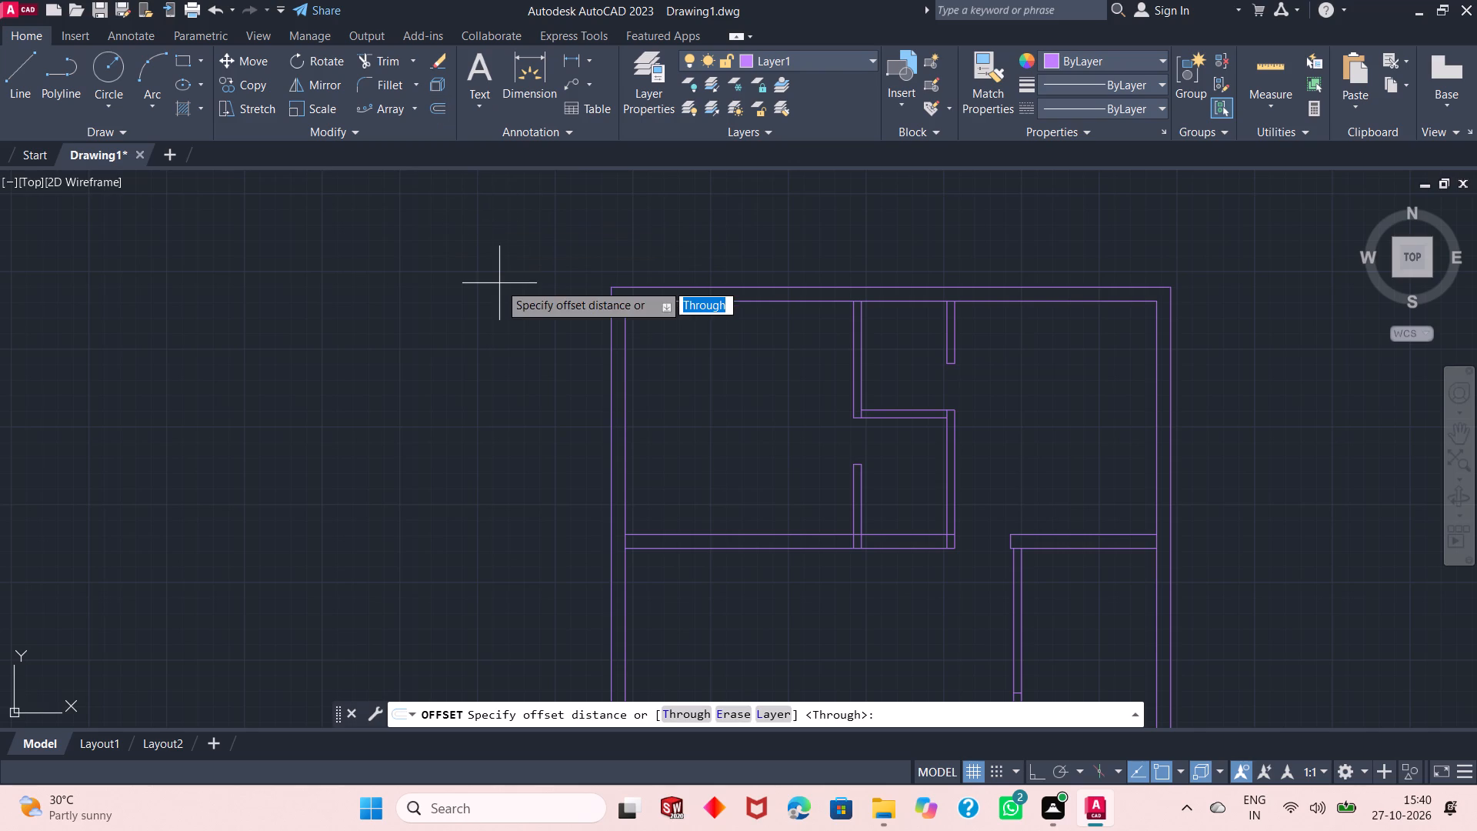
left_click(693, 715)
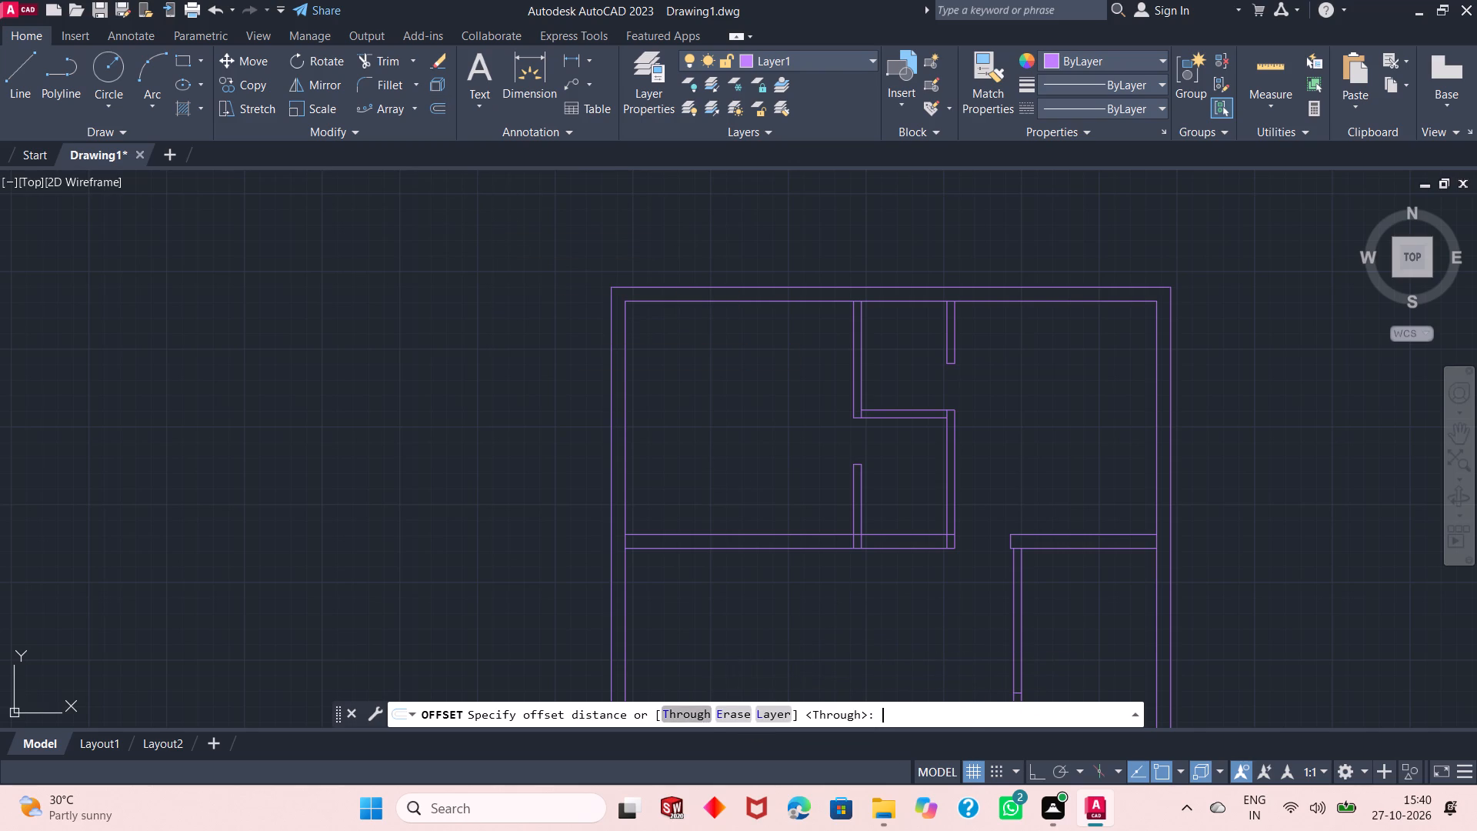
left_click(852, 493)
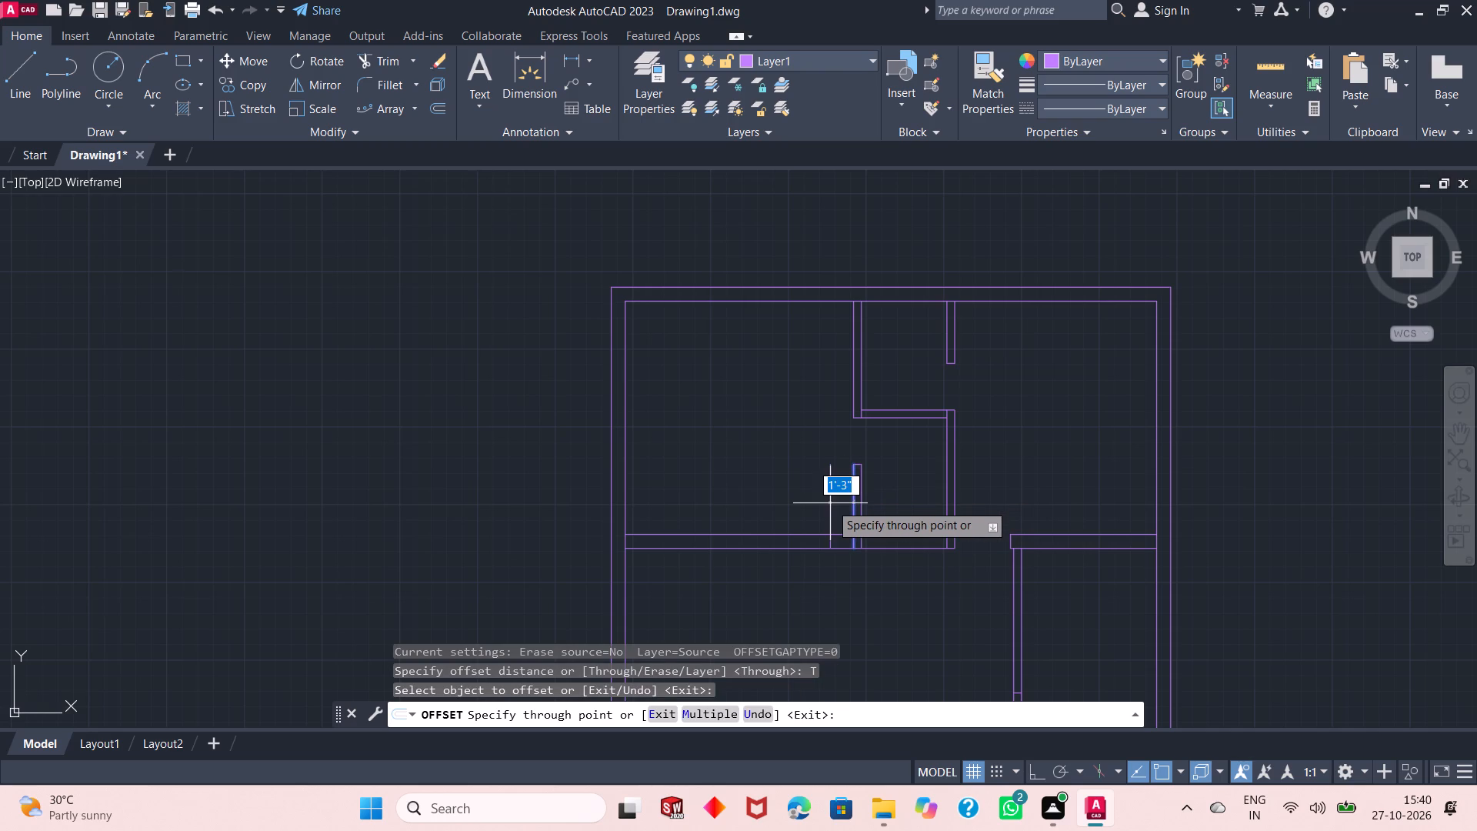
type("3'")
key("Return")
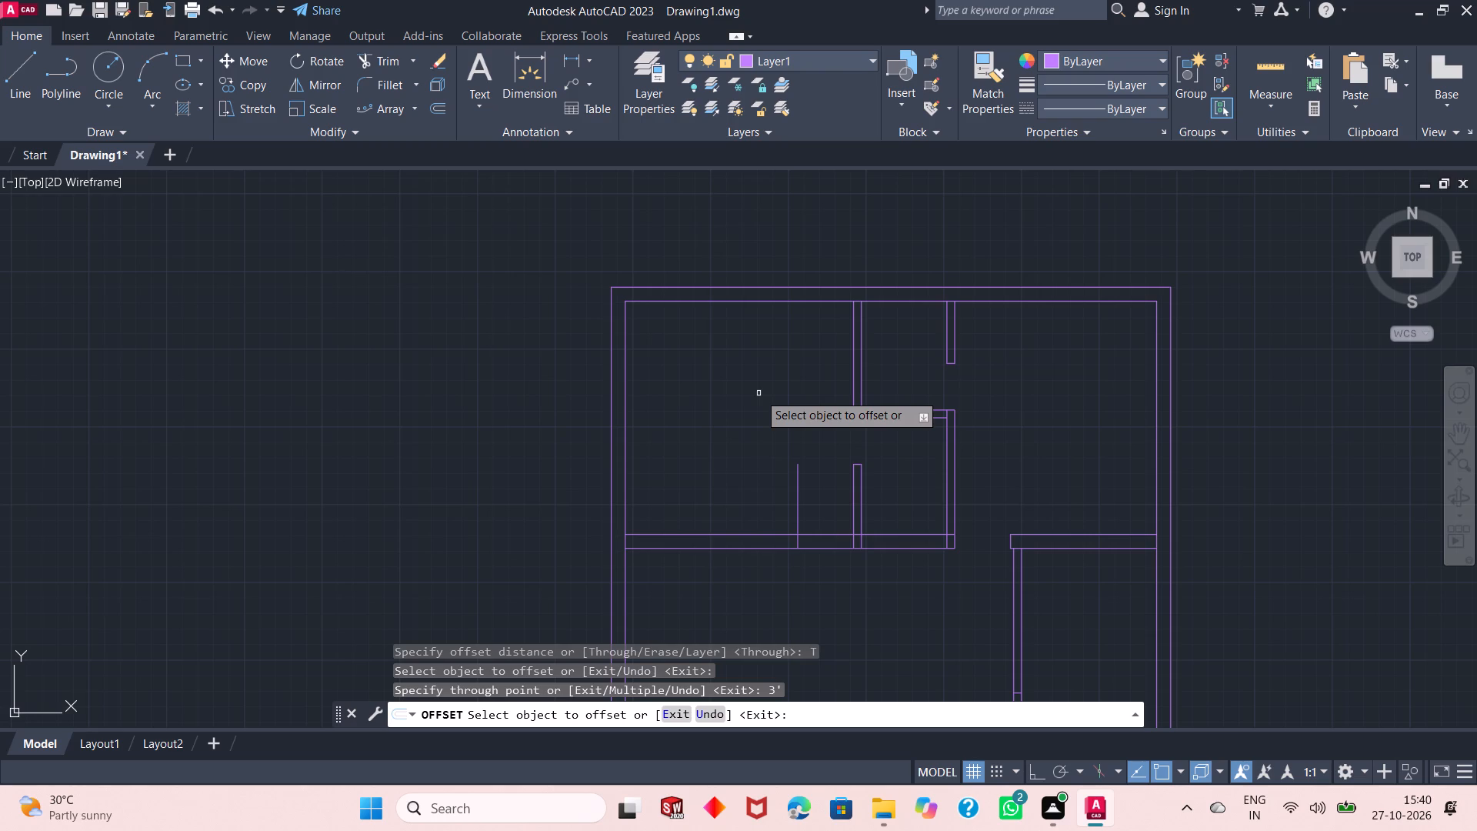
right_click(759, 393)
left_click(785, 404)
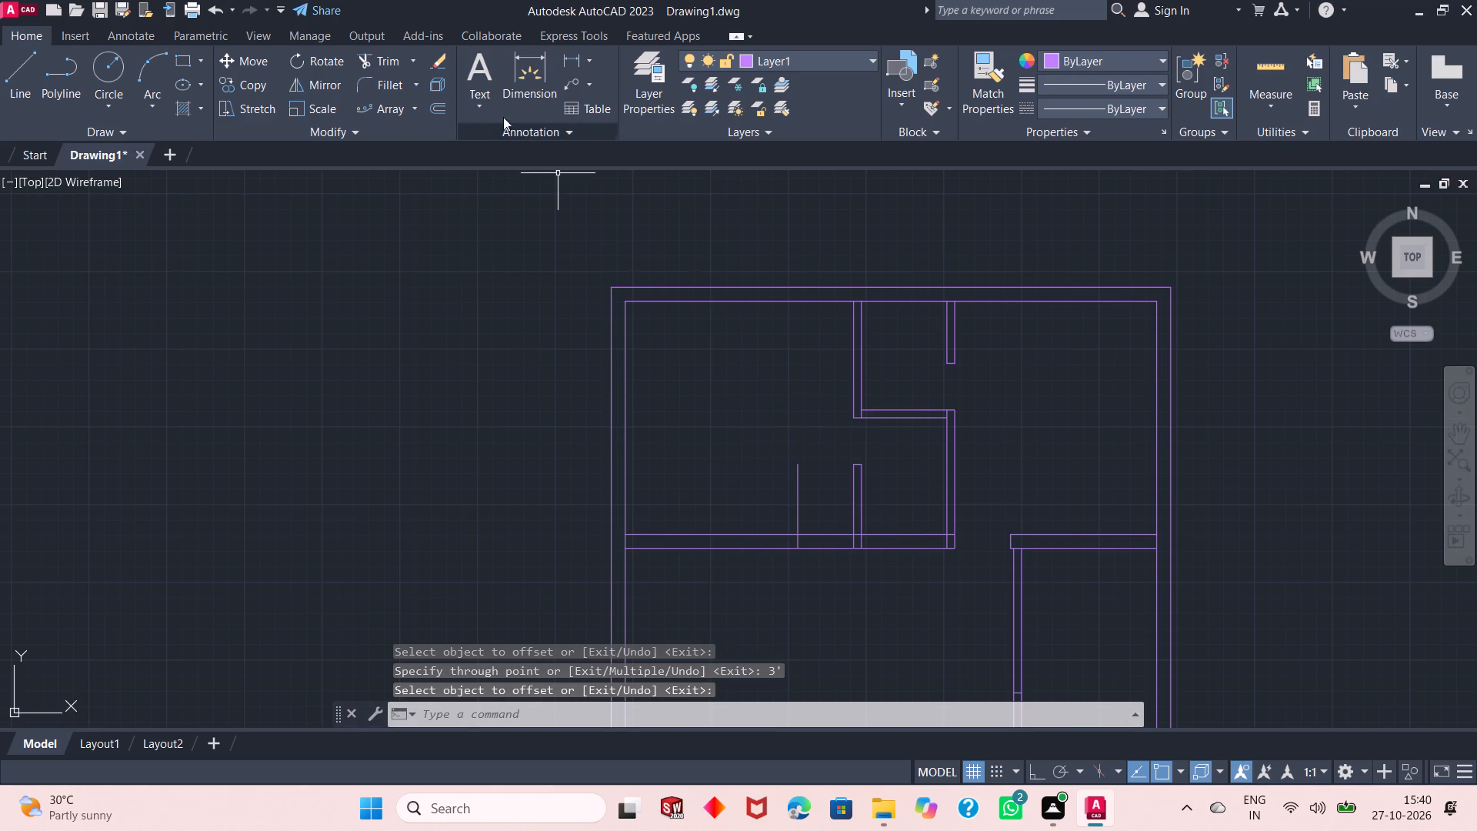
Trim the 3' offset line above the horizontal wall and both wall faces between it and the stub, opening a doorway.
left_click(378, 62)
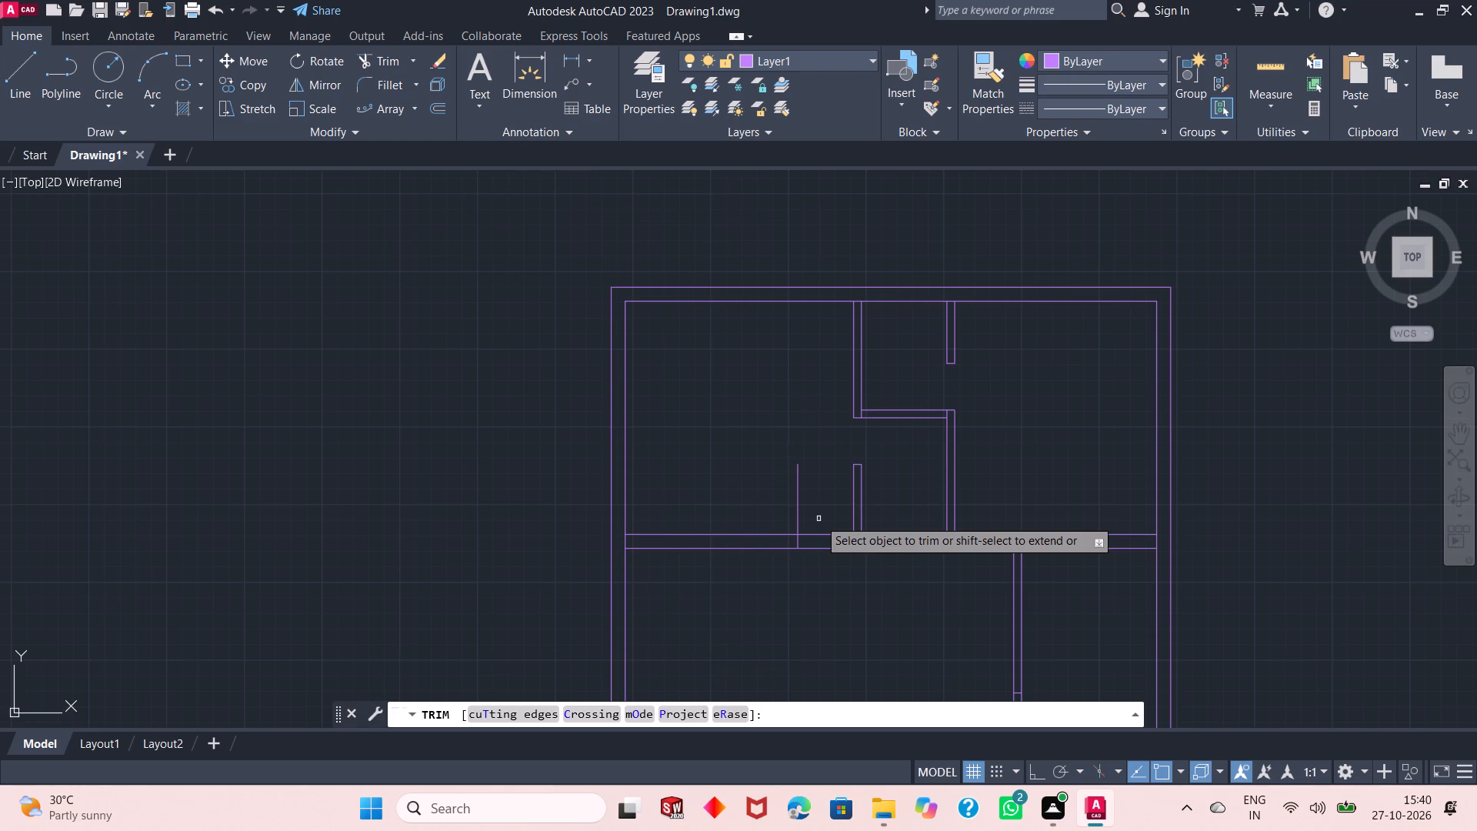
left_click(809, 507)
left_click(779, 483)
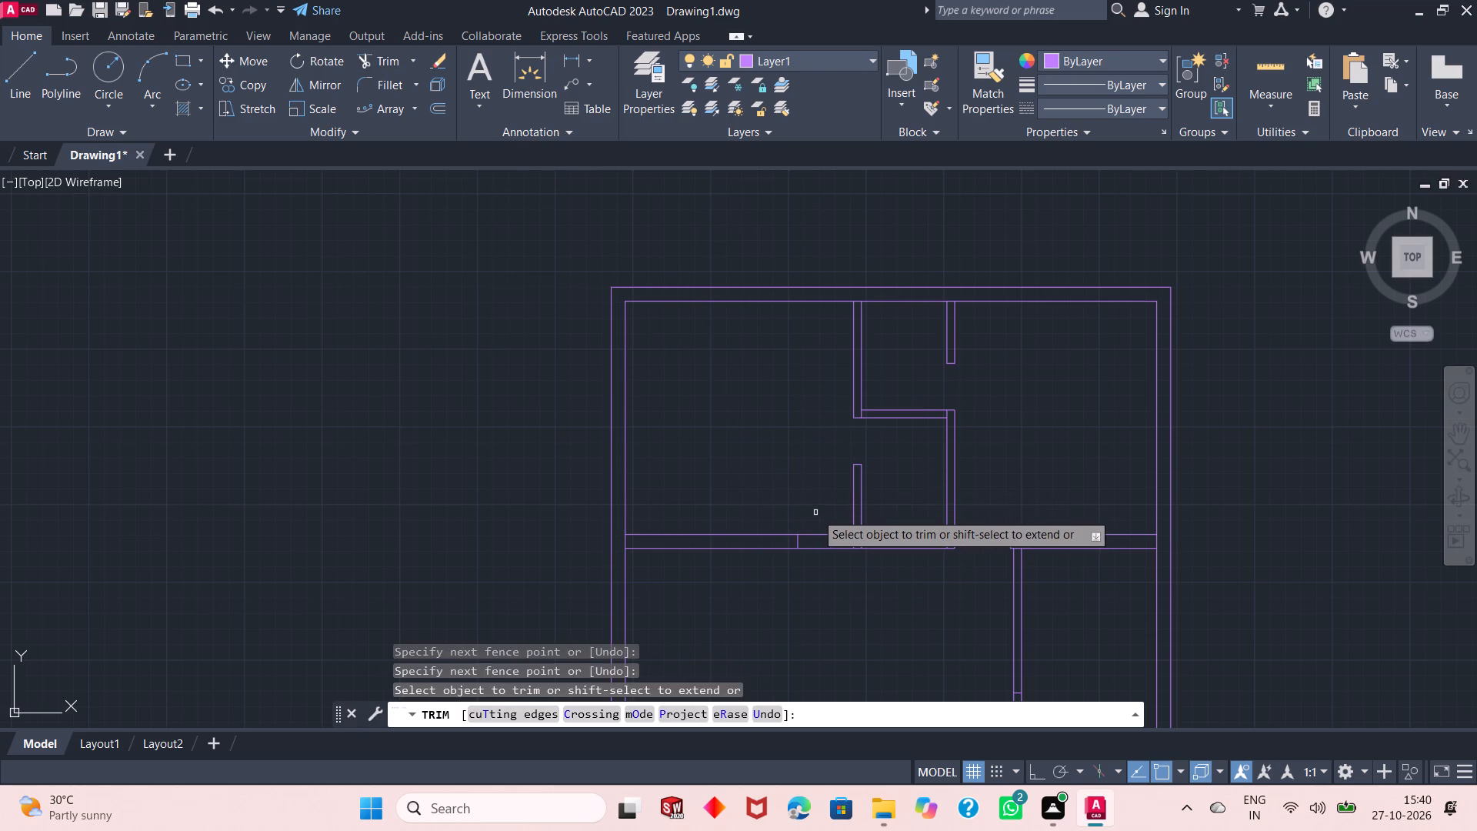
left_click(815, 514)
left_click(853, 629)
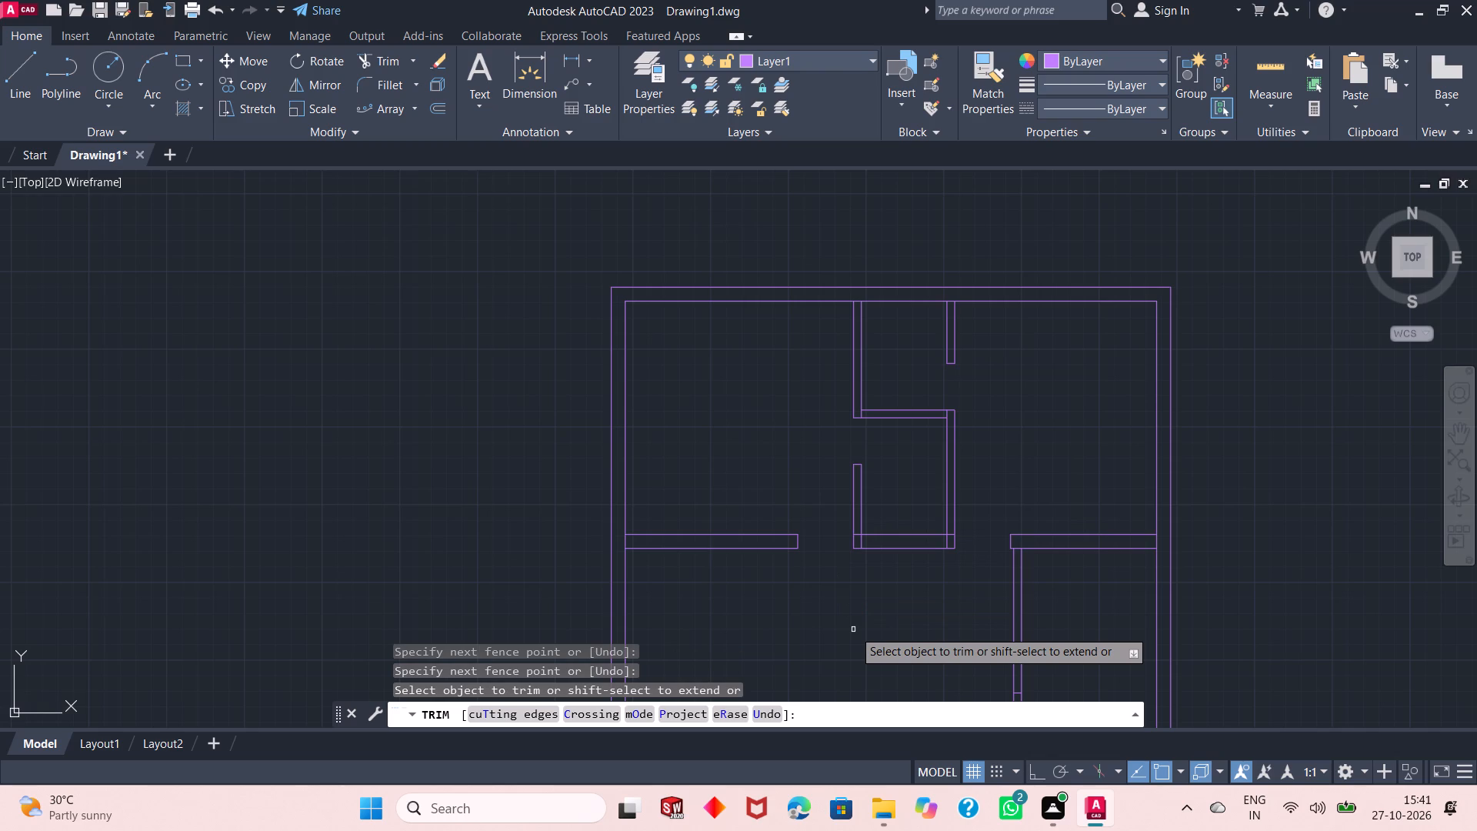
right_click(835, 558)
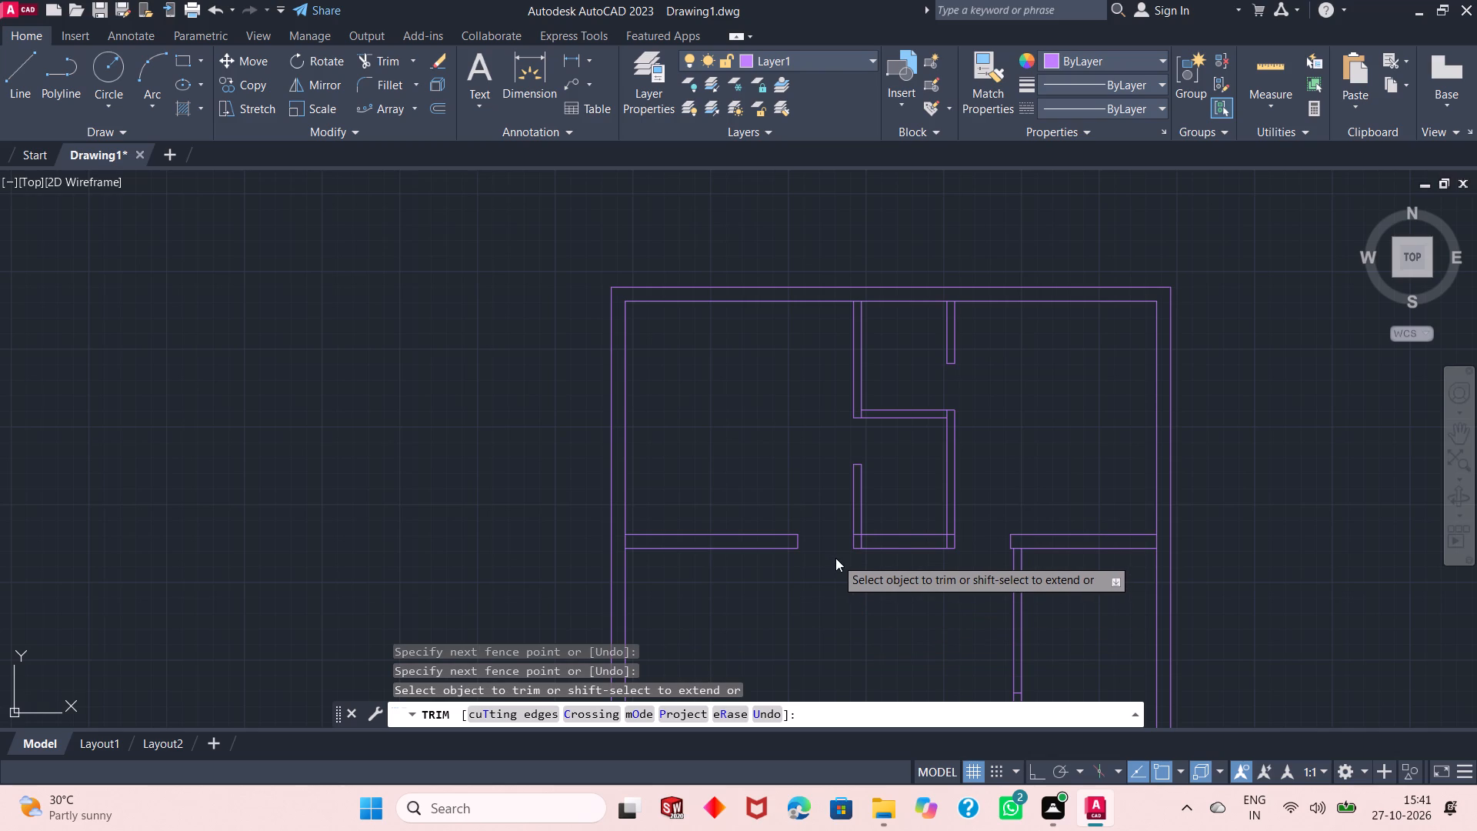
key("Return")
key("Return")
Trim both faces of the vertical wall between its short end line and the horizontal wall below, opening the east-side room's doorway.
scroll(809, 471, "up", 1, "ctrl")
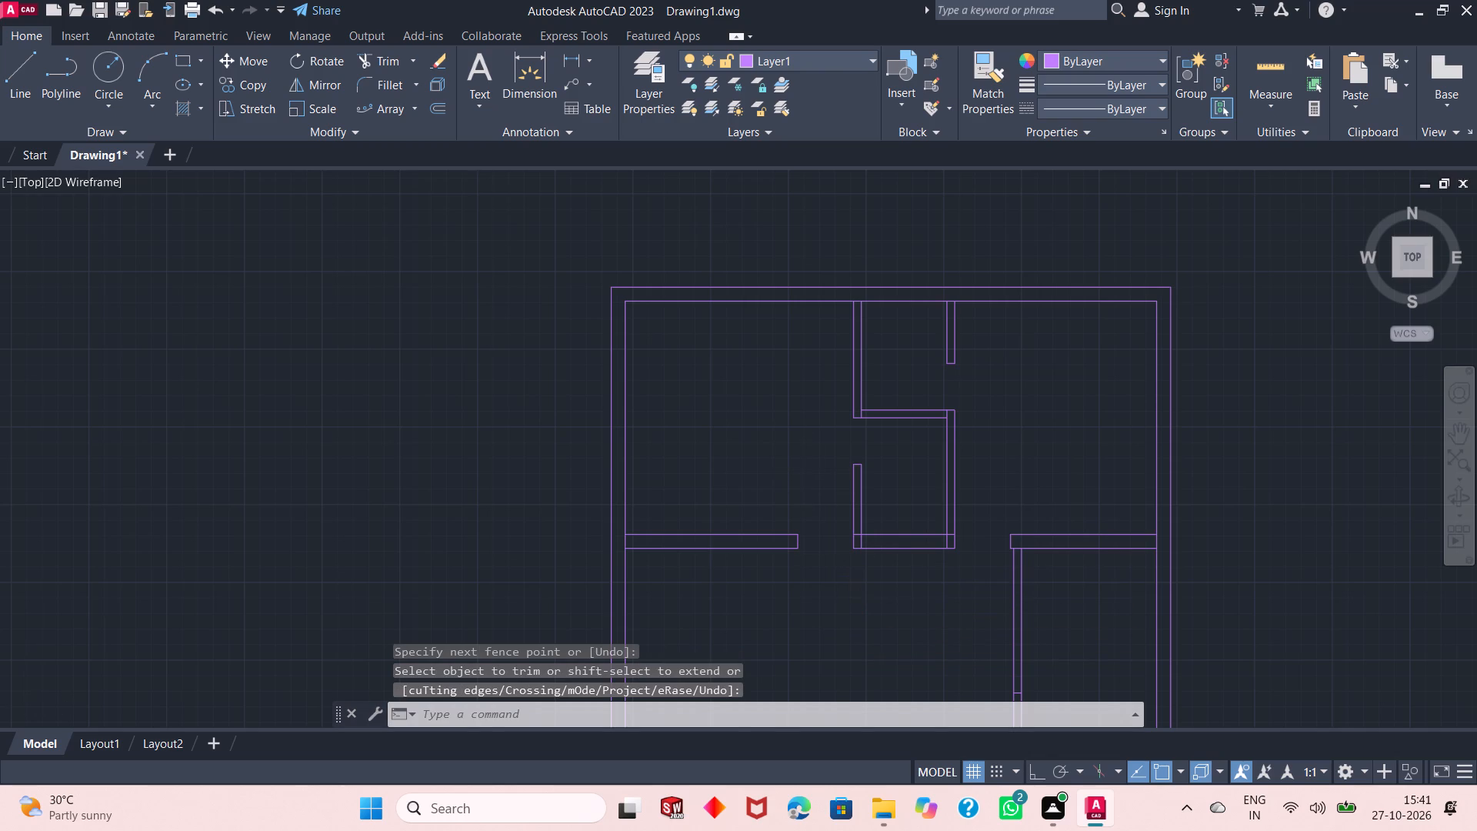
scroll(809, 471, "down", 4, "ctrl")
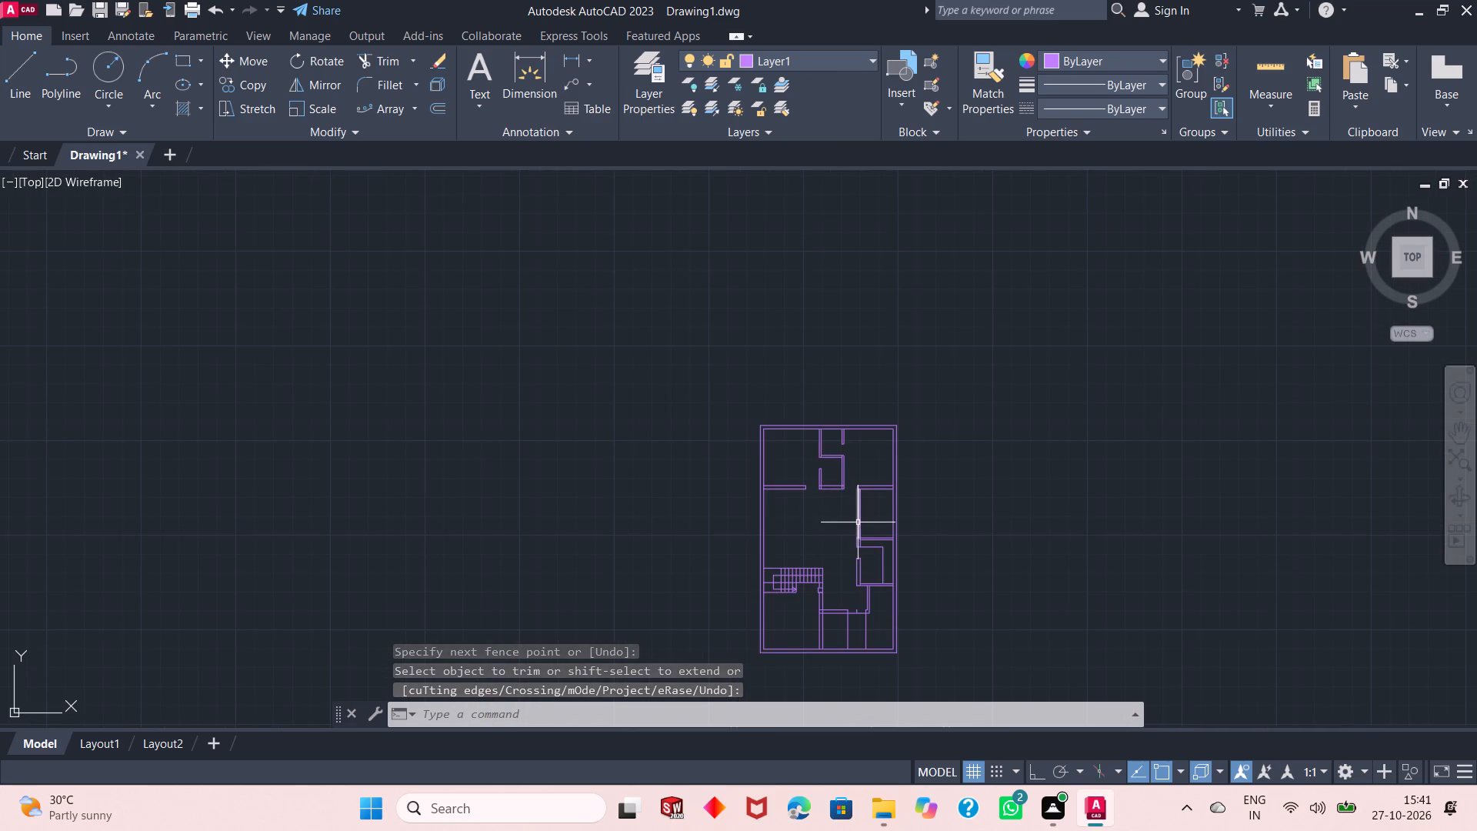
scroll(858, 522, "up", 3, "ctrl")
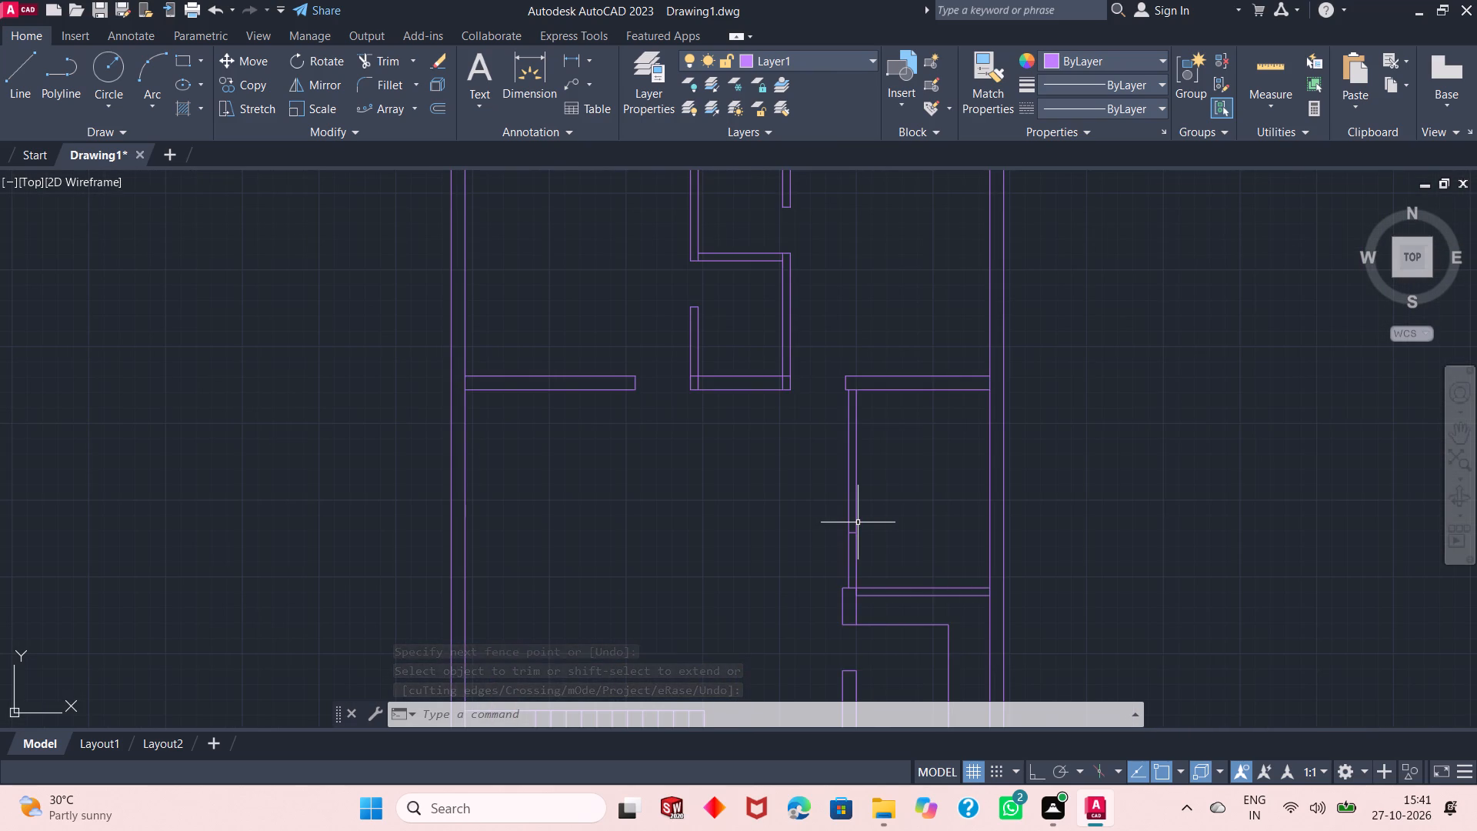
left_click(368, 54)
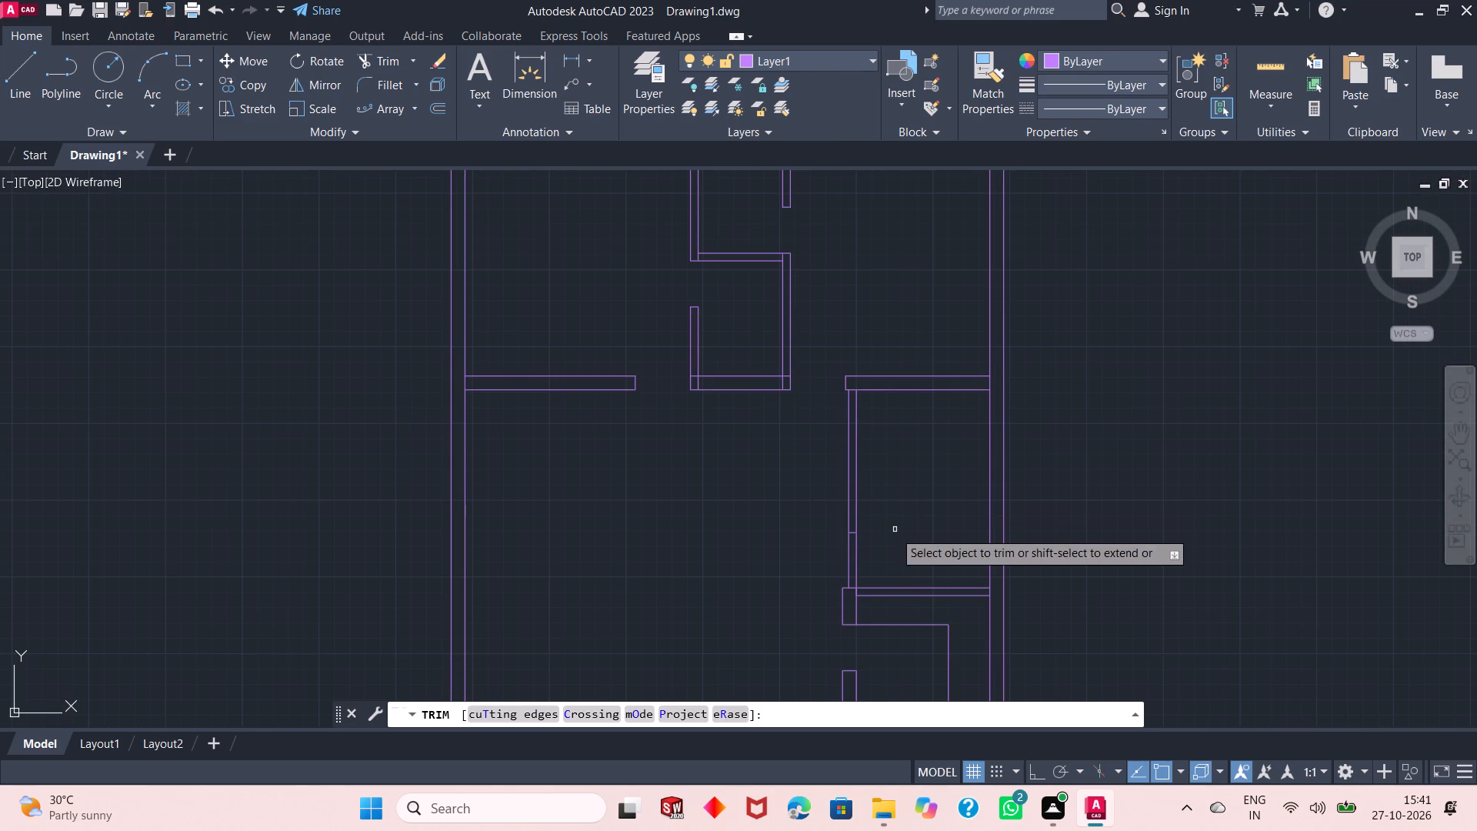
left_click(874, 552)
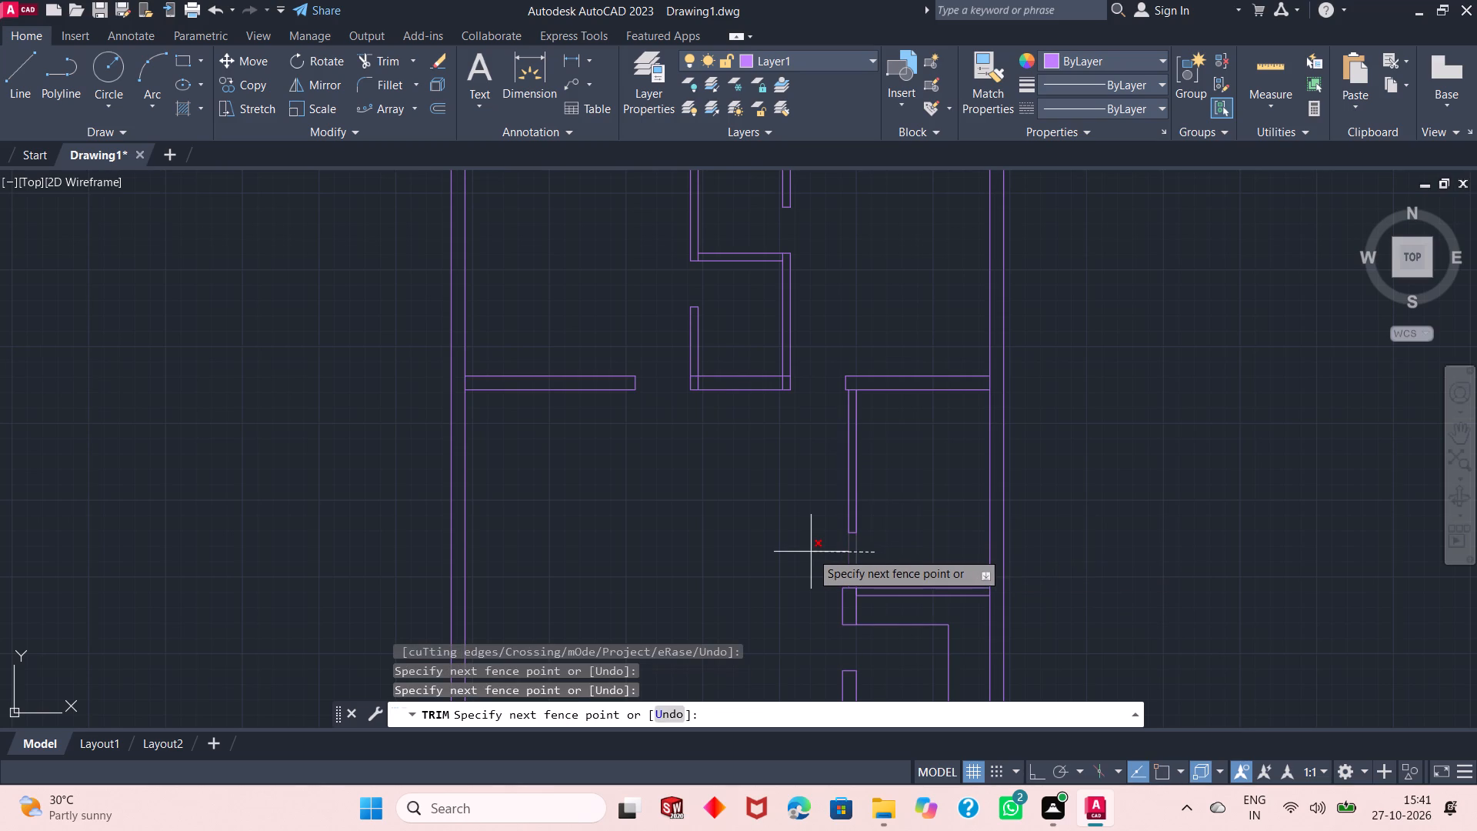
left_click(811, 552)
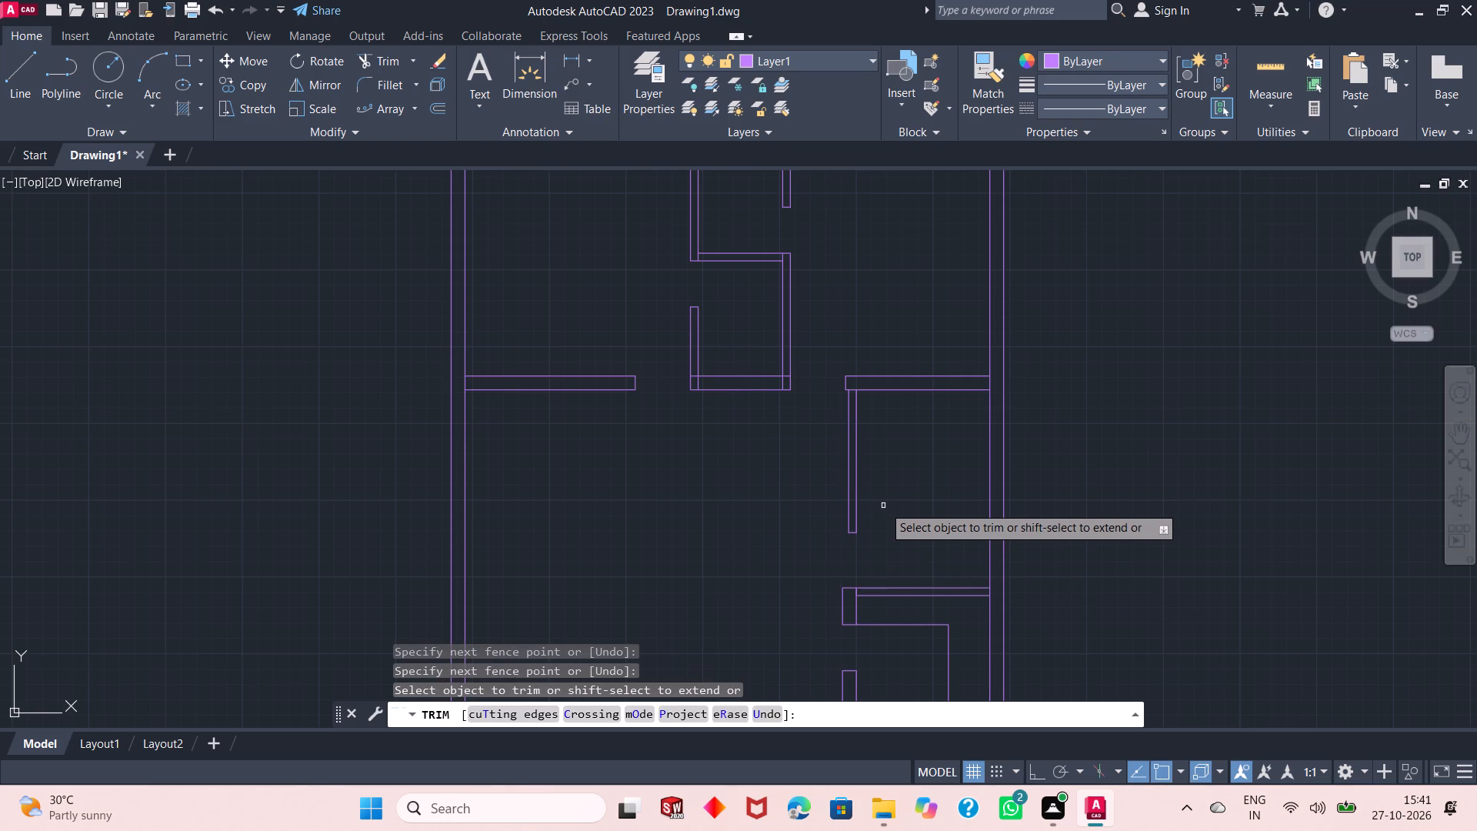
Trim the inner vertical wall face where it crosses the horizontal wall at the small upper room's southeast corner.
scroll(883, 506, "down", 2, "ctrl")
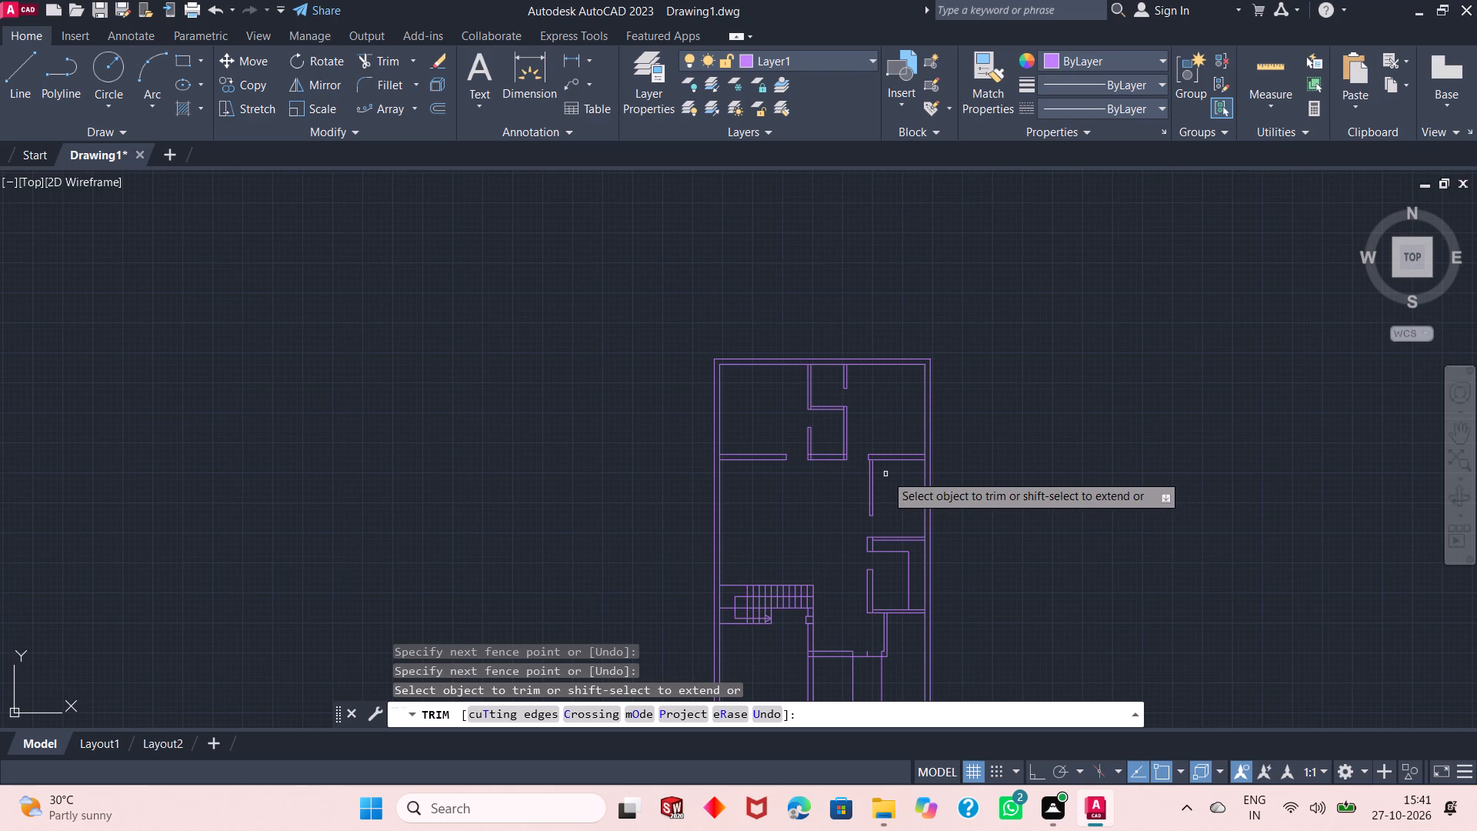
scroll(840, 443, "up", 4, "ctrl")
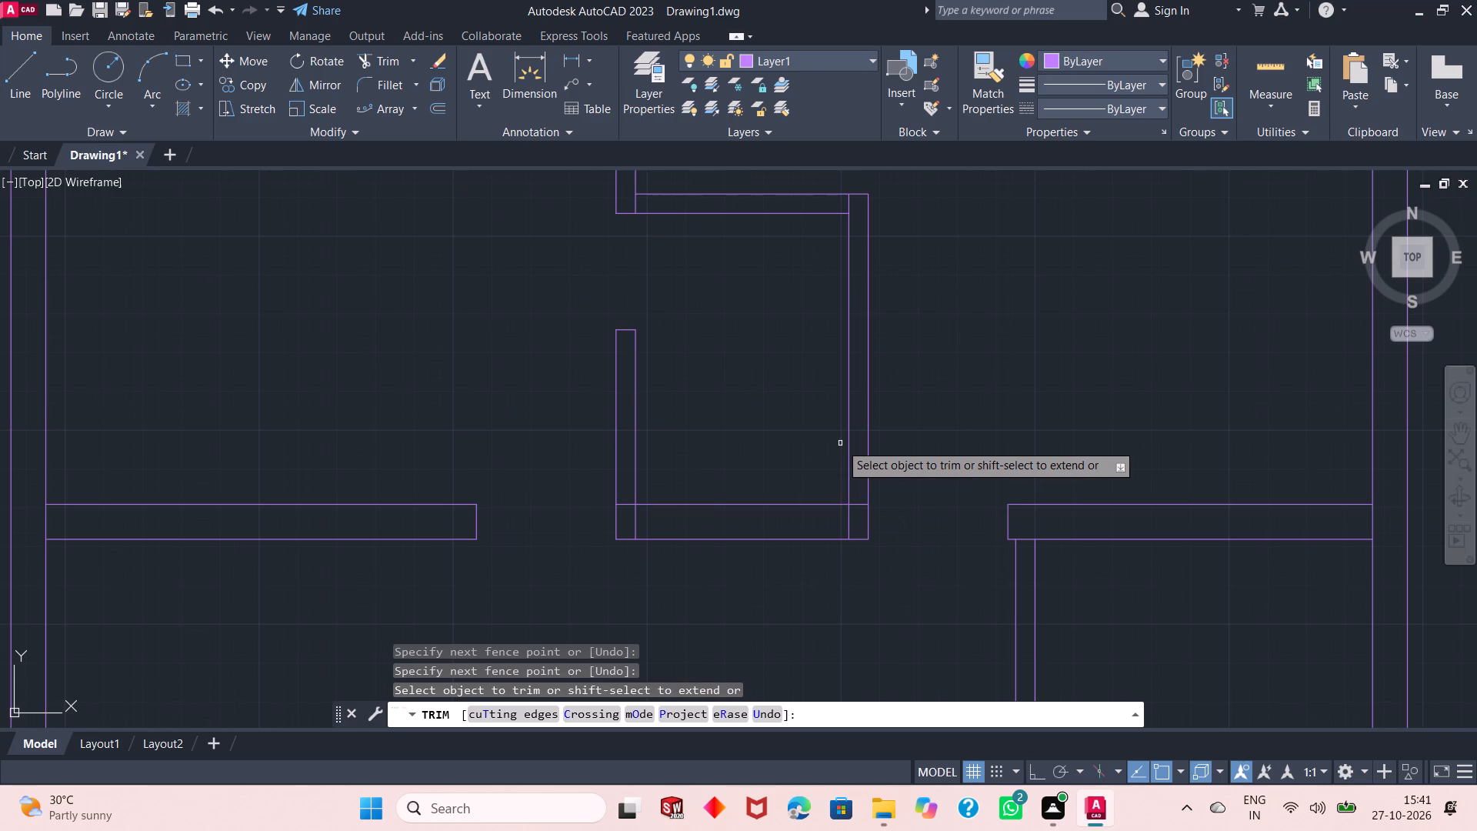
left_click(849, 526)
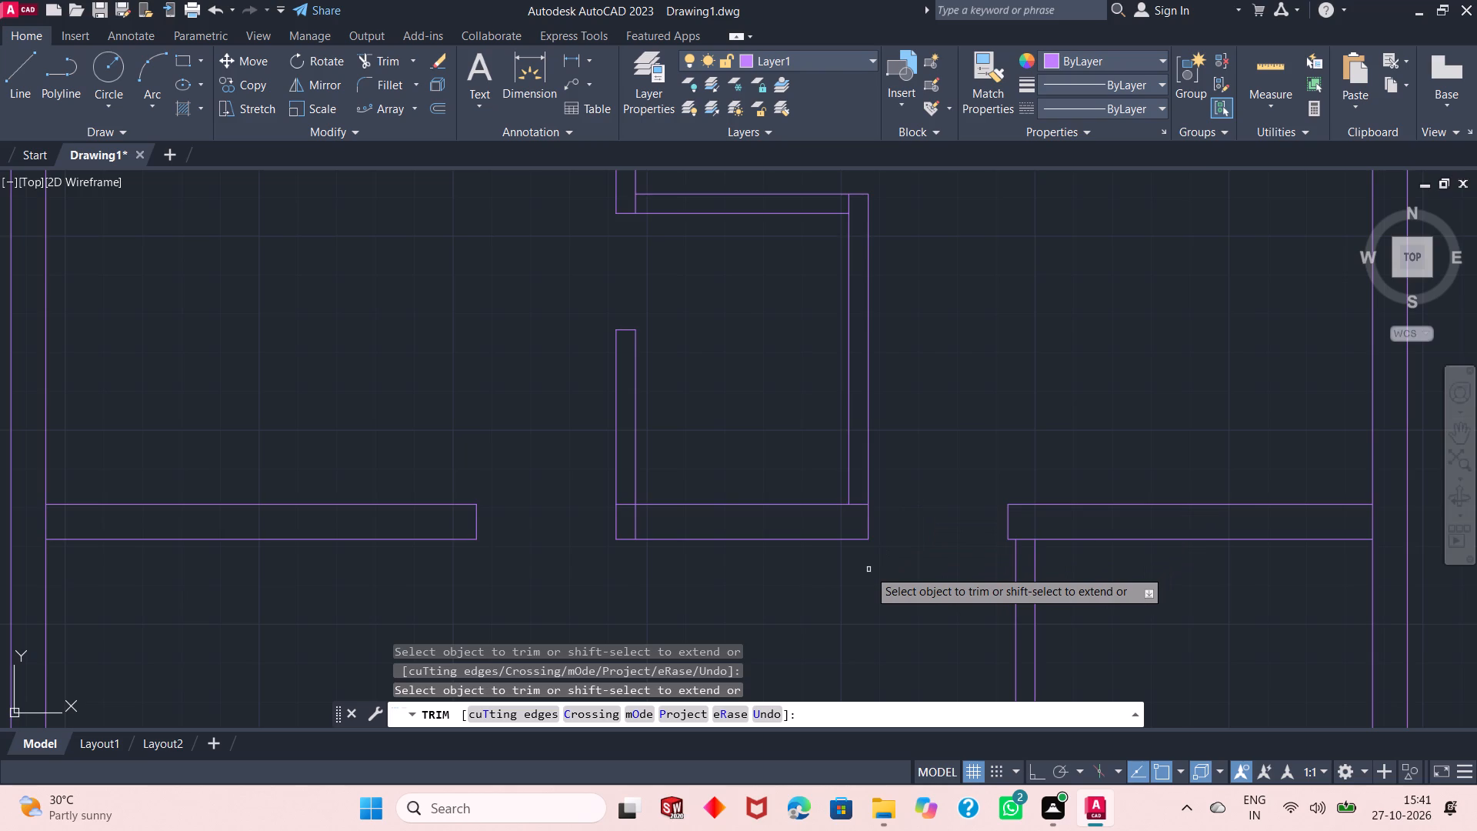
scroll(869, 569, "down", 2, "ctrl")
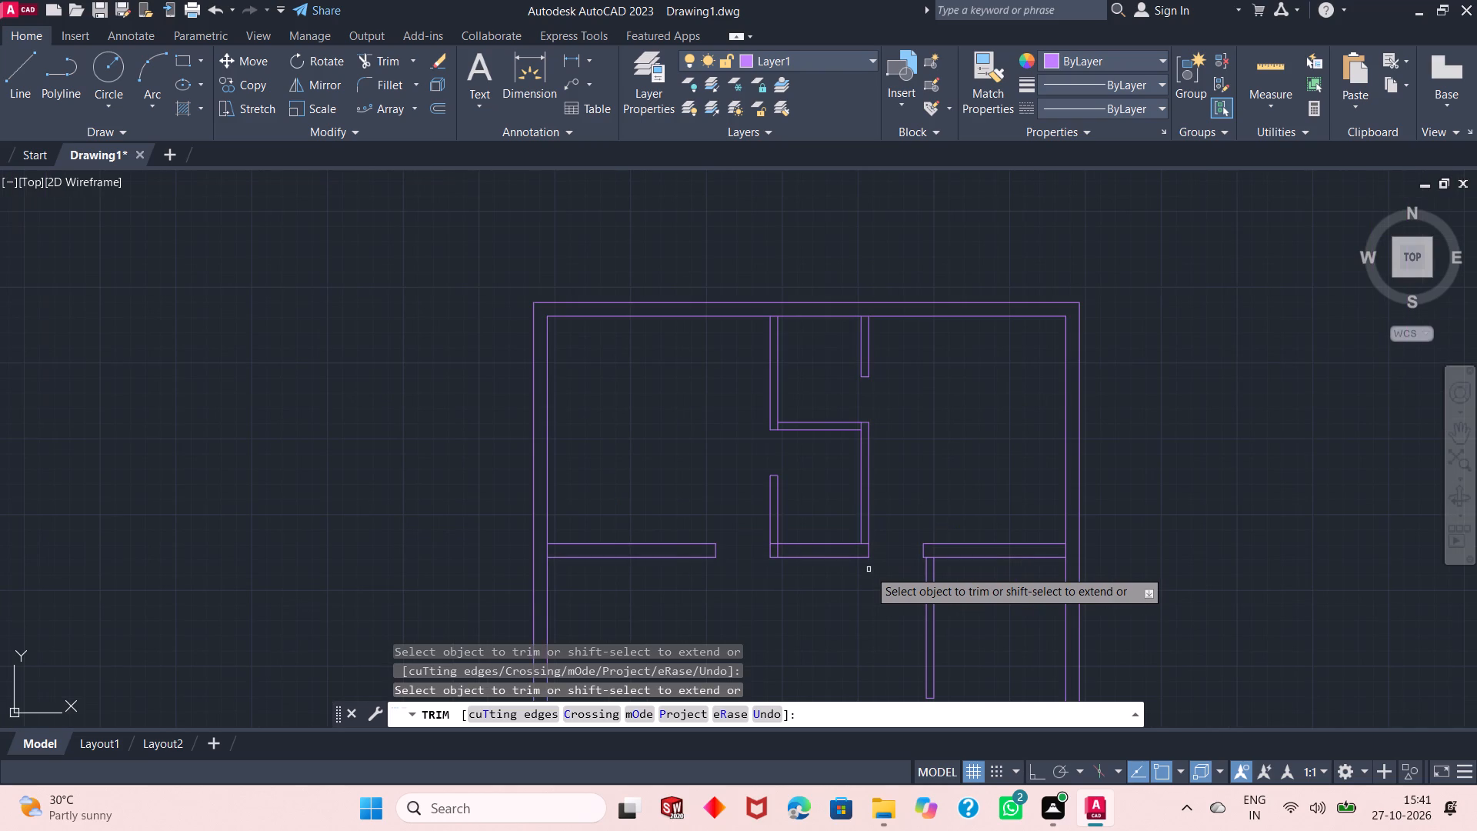
scroll(855, 439, "down", 3, "ctrl")
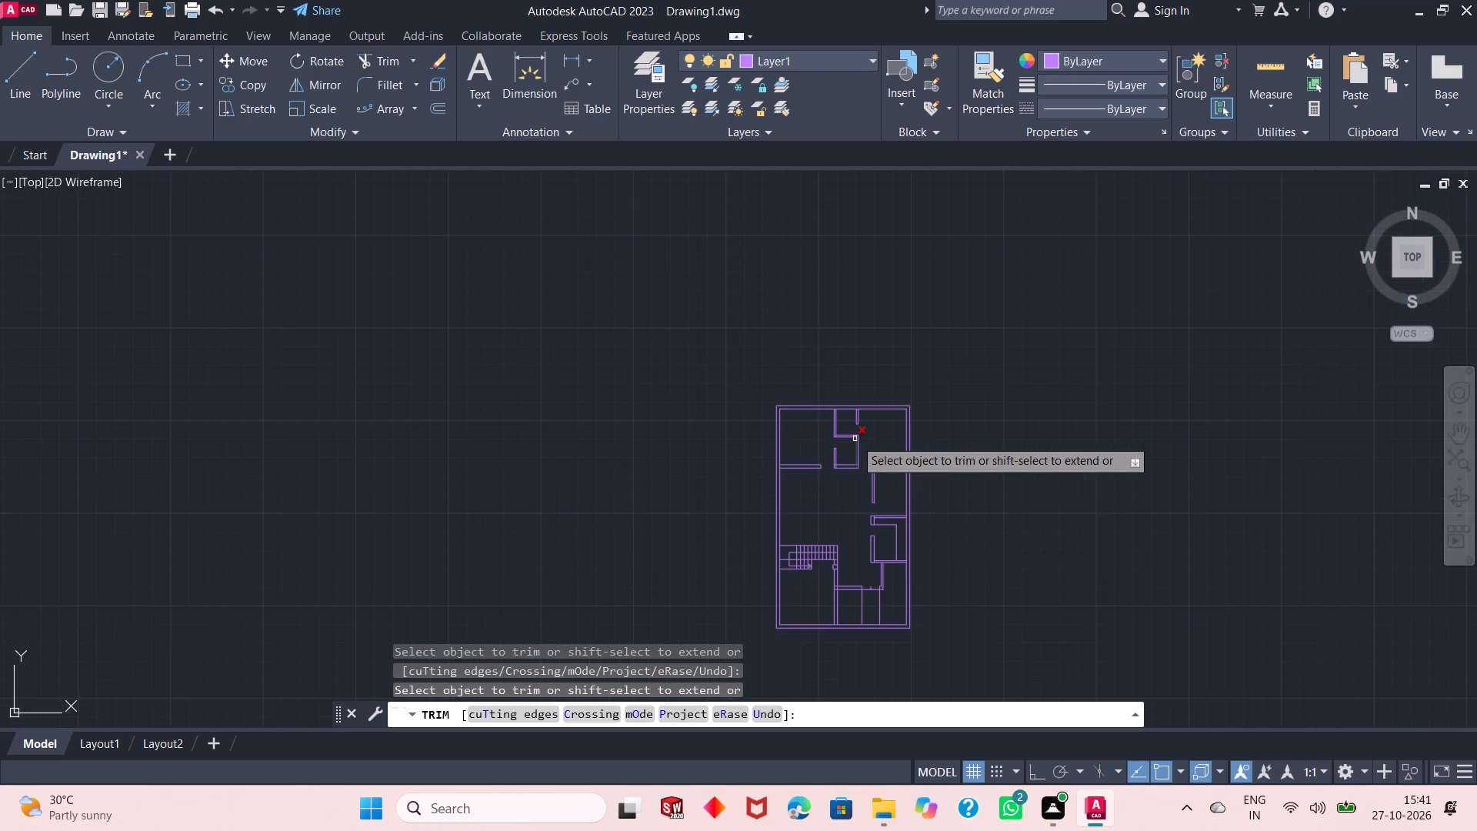
scroll(855, 546, "up", 2, "ctrl")
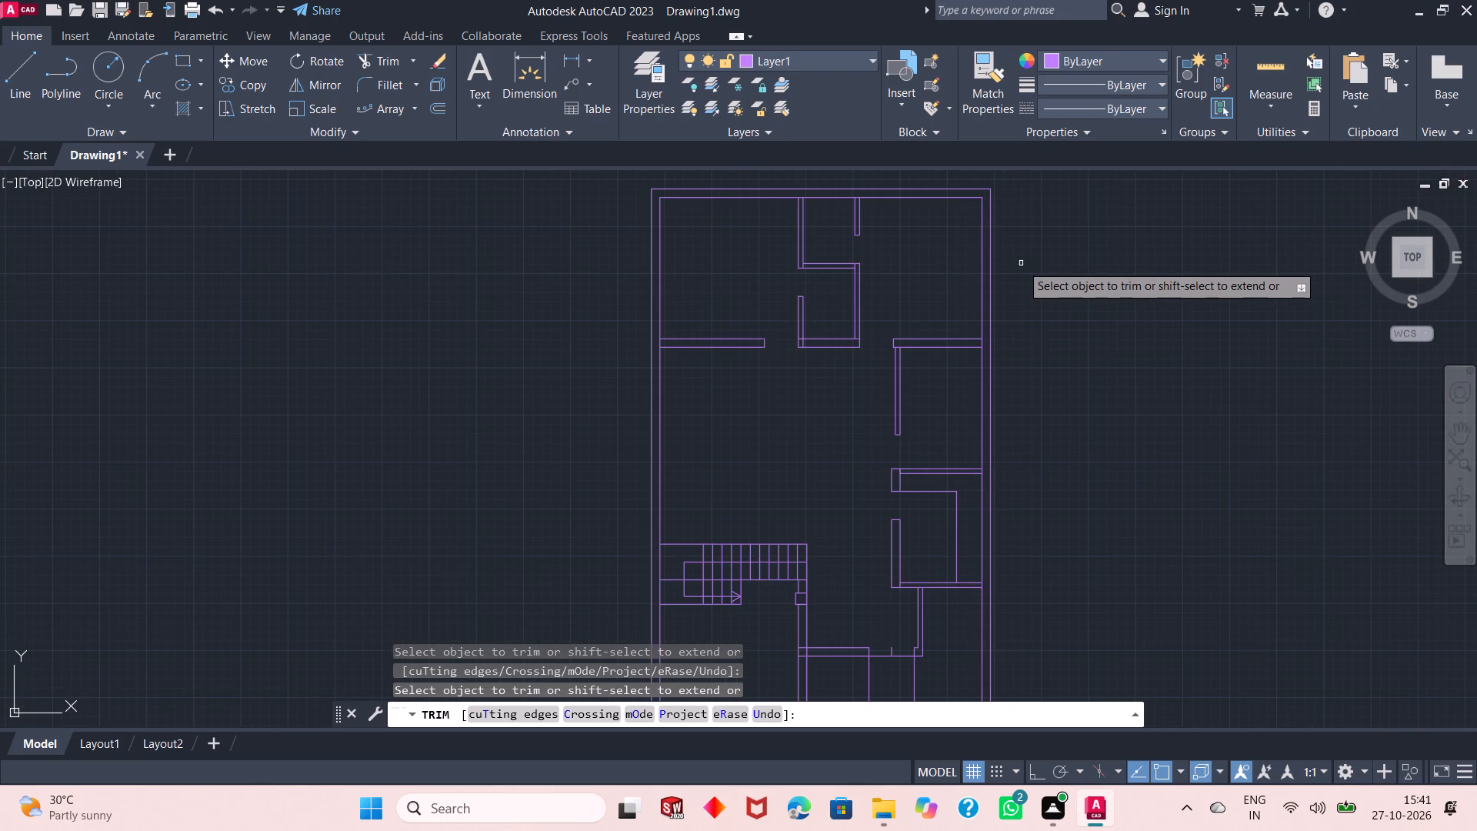
right_click(1021, 264)
left_click(1037, 269)
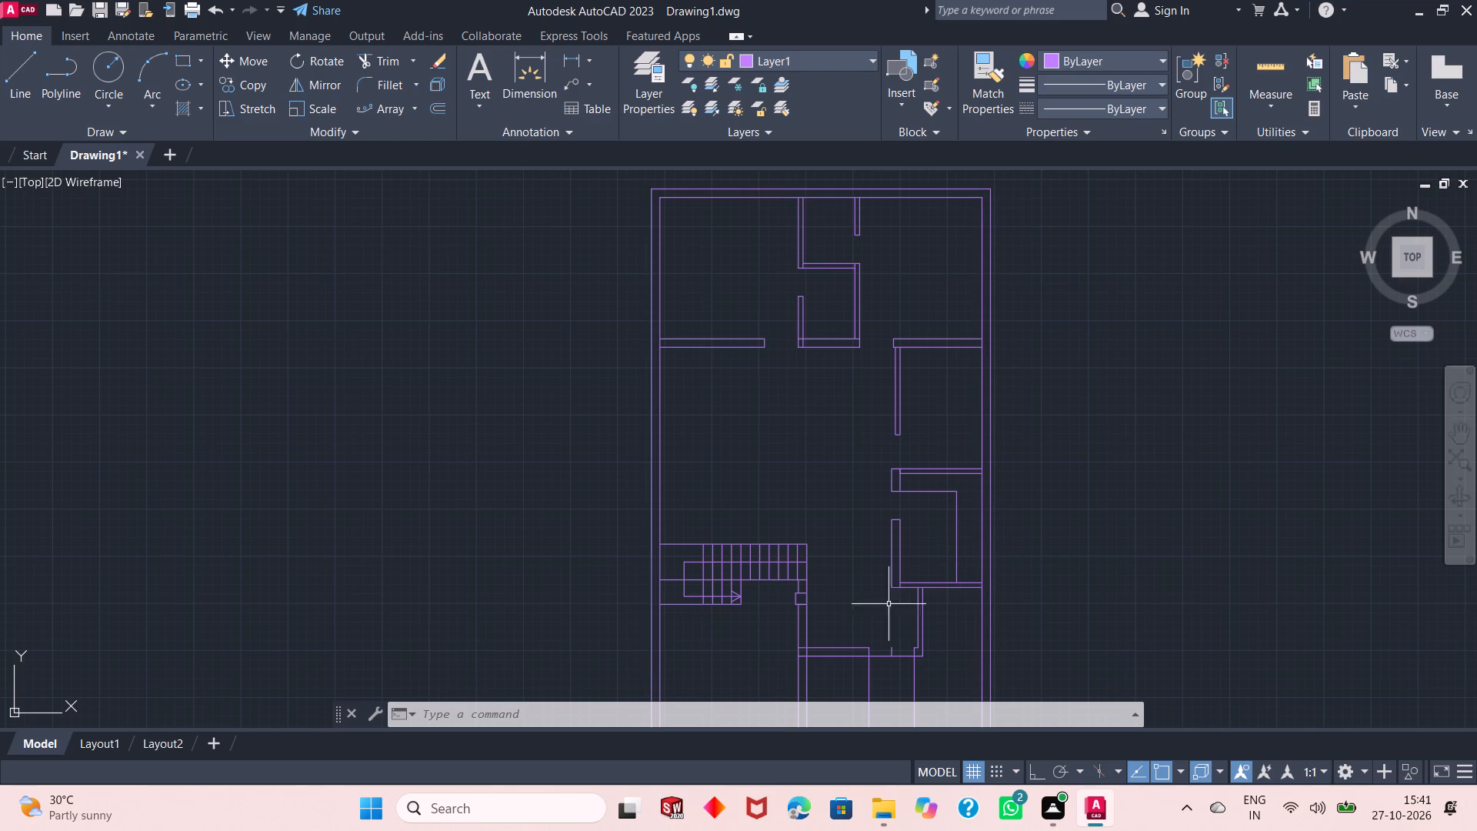
Trim the two horizontal wall lines where they cross the vertical wall below the stair column.
scroll(789, 680, "up", 2, "ctrl")
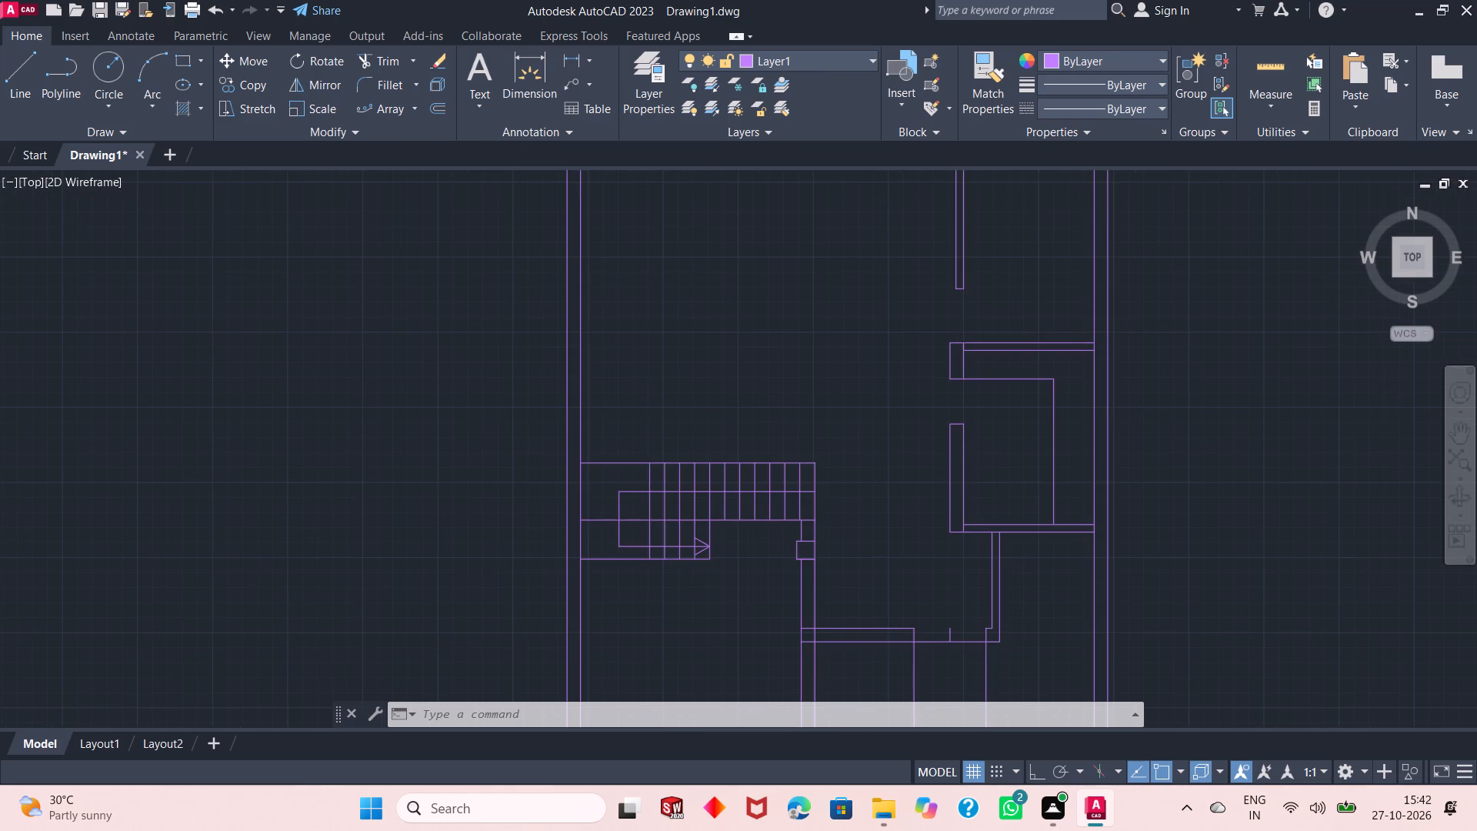
key("Return")
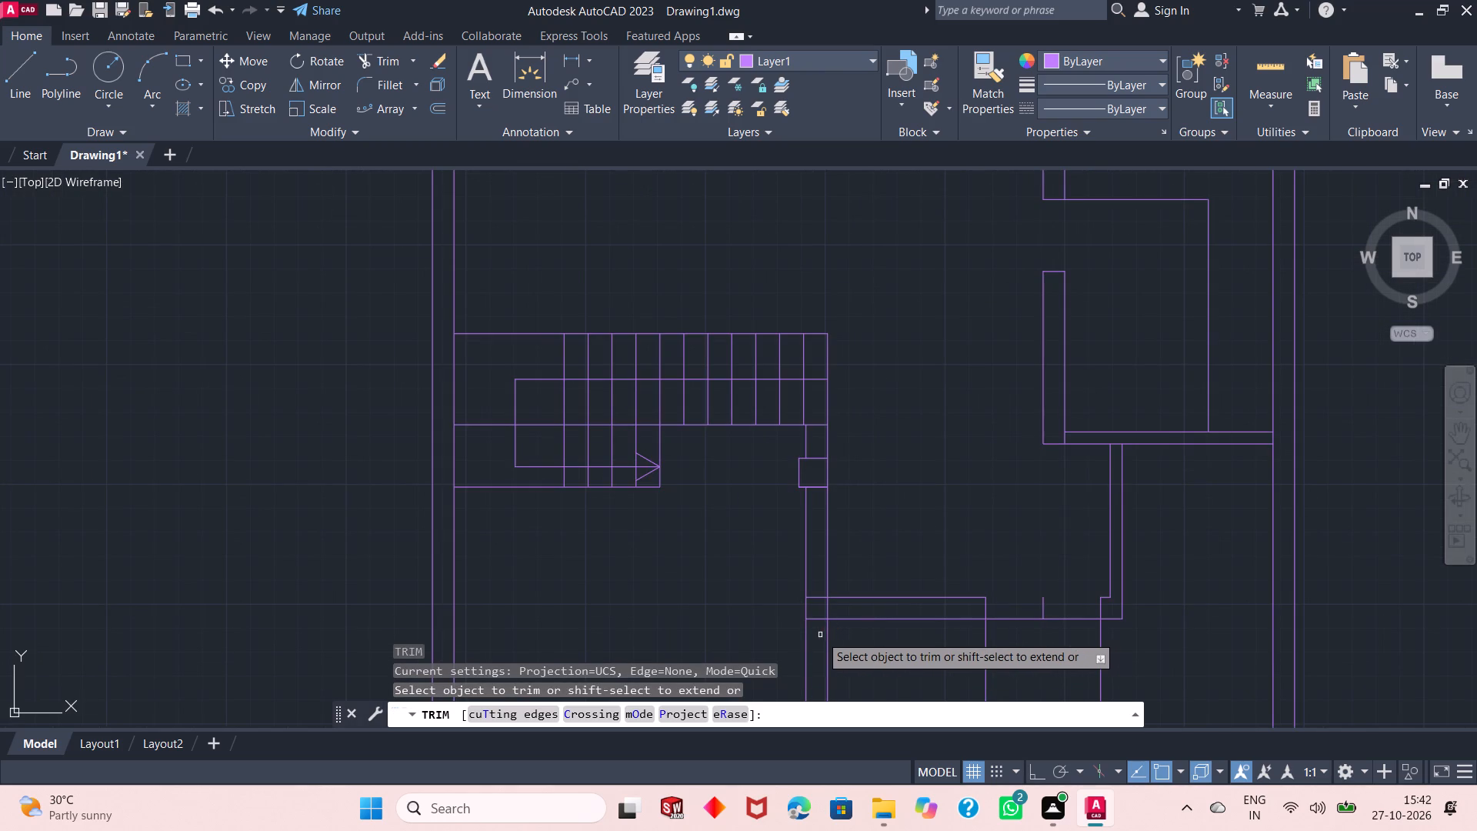
left_click(821, 635)
left_click(810, 585)
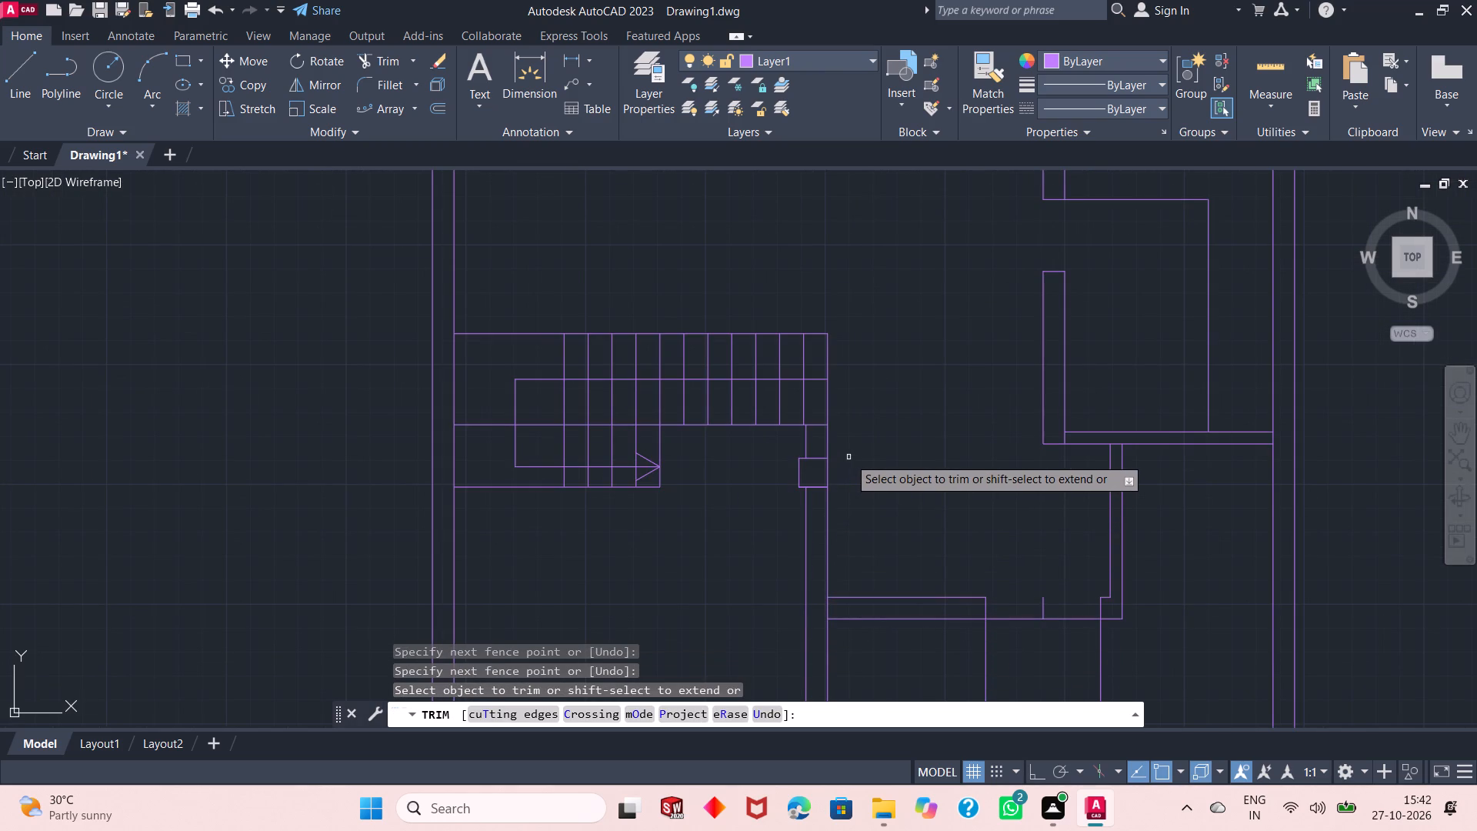
scroll(849, 457, "down", 5, "ctrl")
scroll(849, 457, "up", 2, "ctrl")
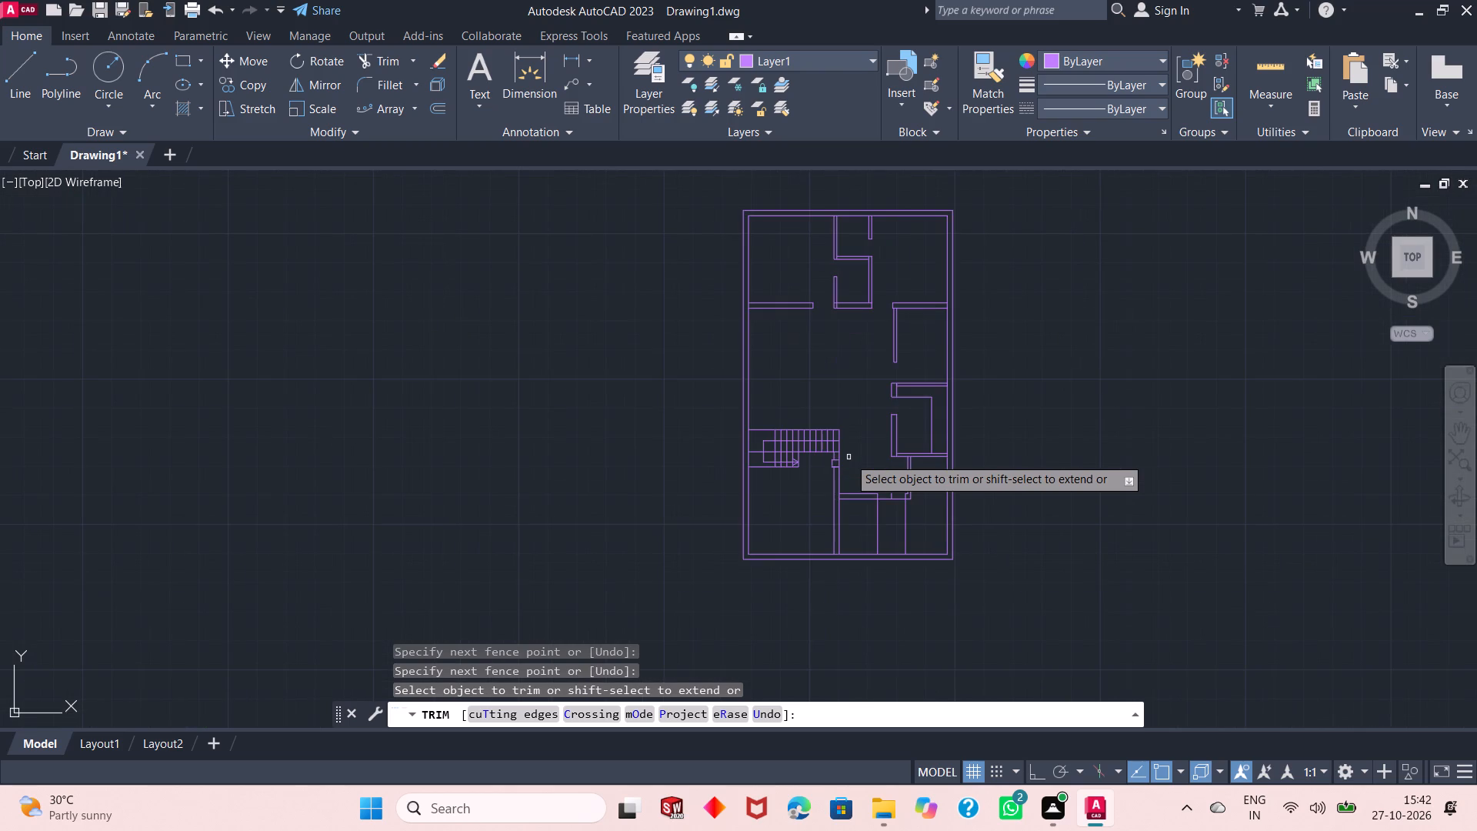
key("Return")
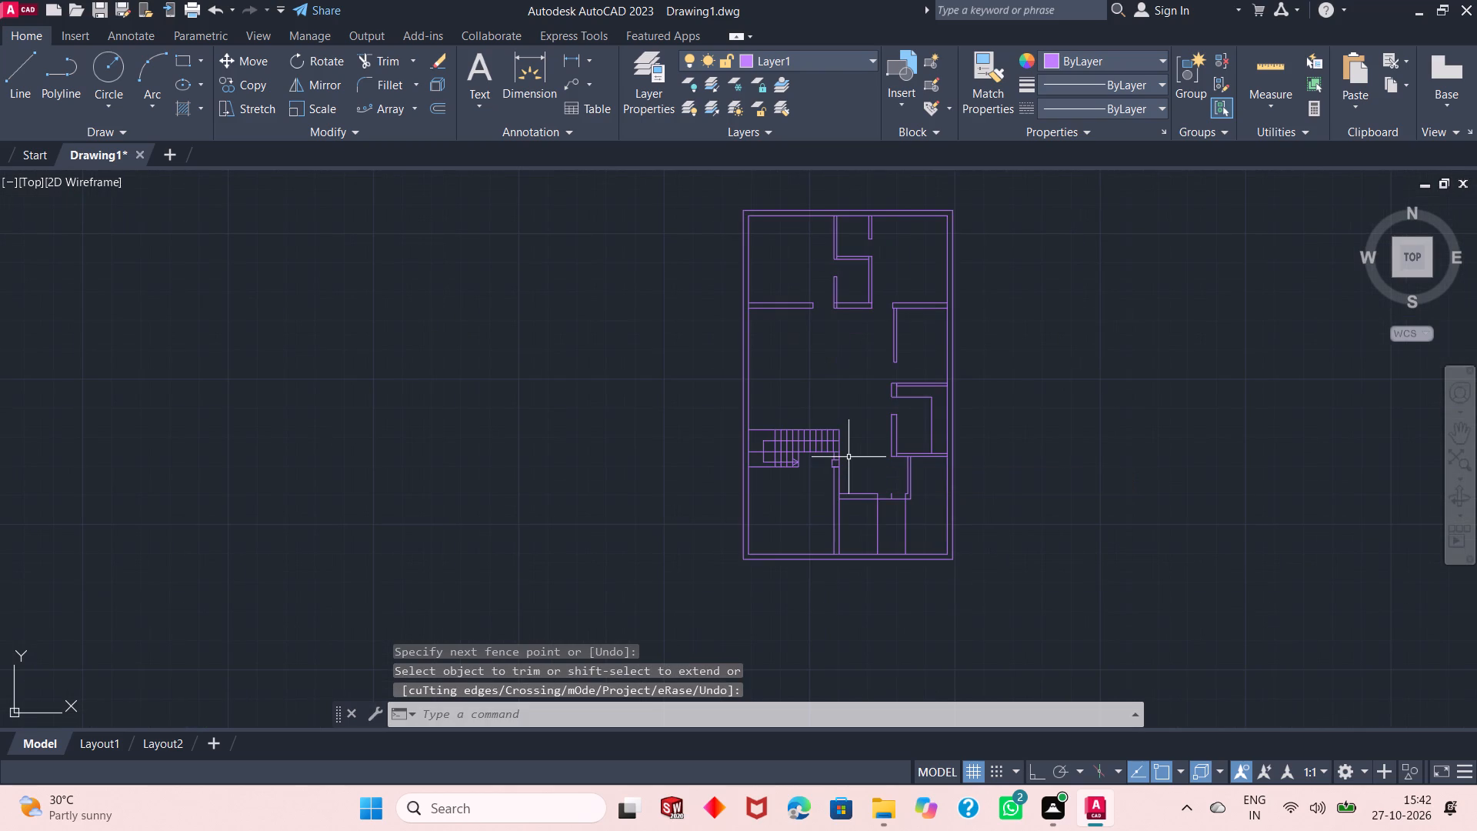
With Ortho on, draw a 1' by 1' column outline with lines at the northwest outer corner of the plan.
scroll(794, 192, "up", 2, "ctrl")
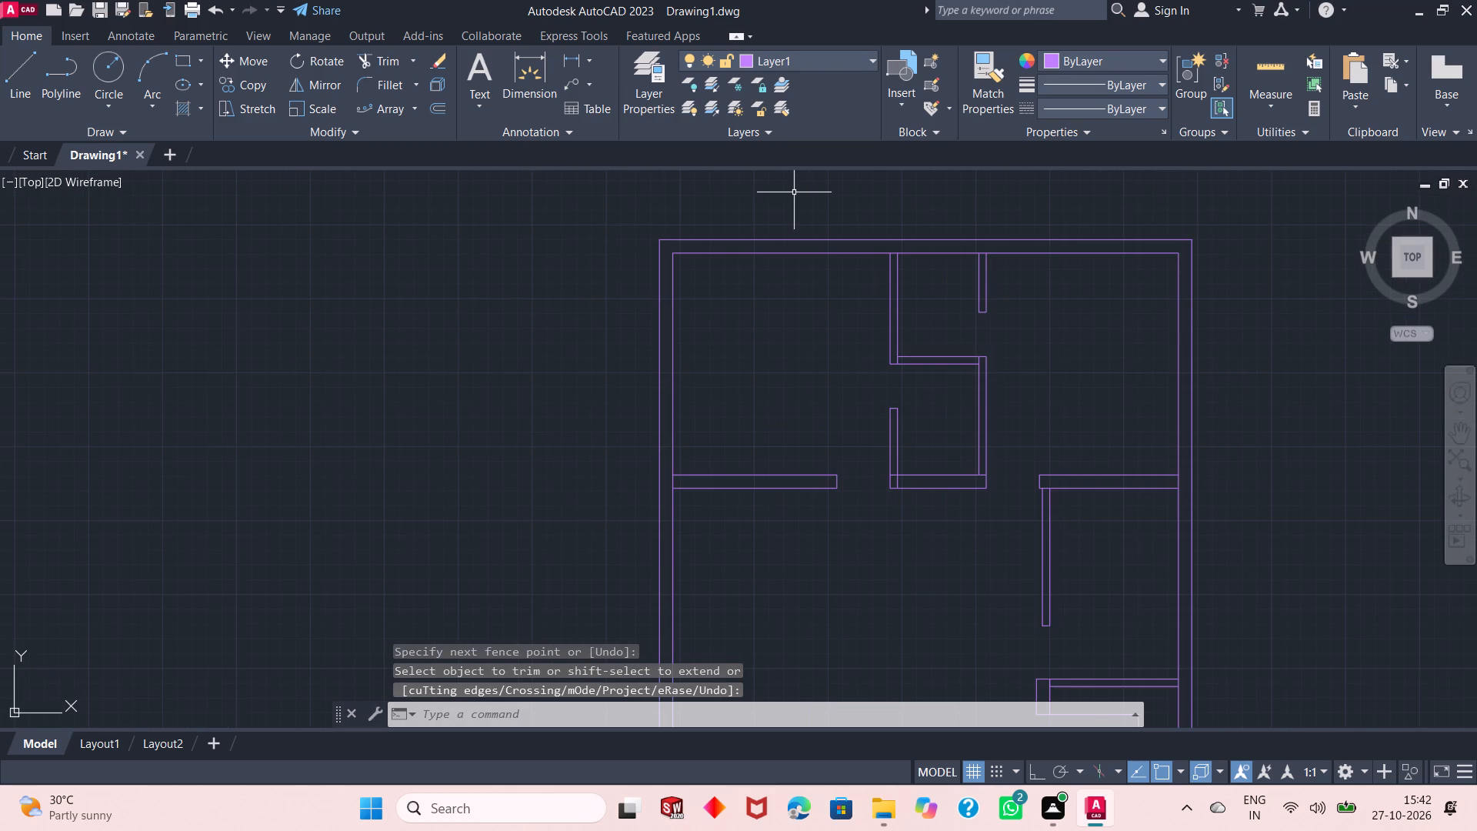
scroll(794, 192, "up", 1, "ctrl")
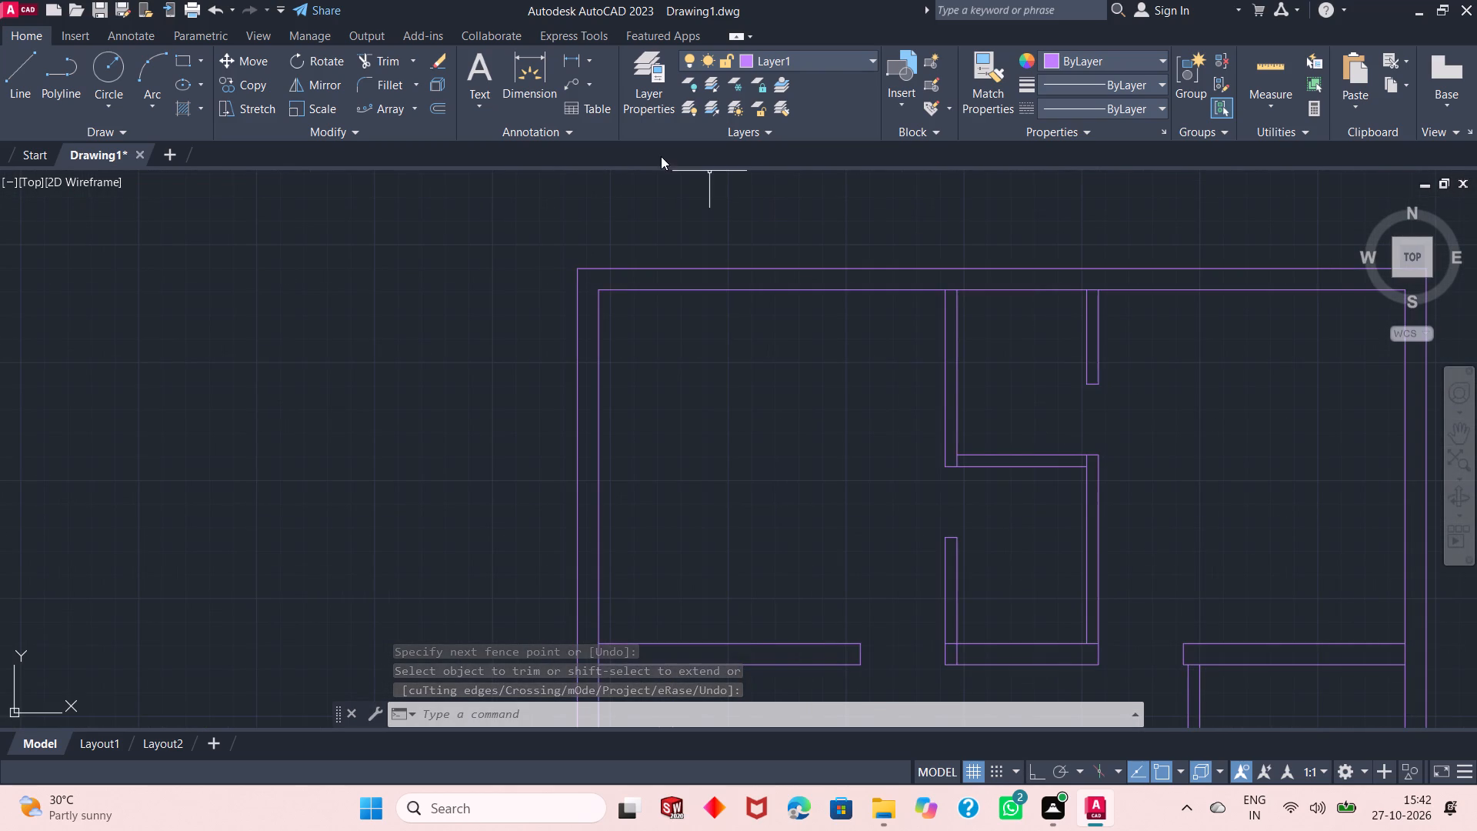
left_click(20, 83)
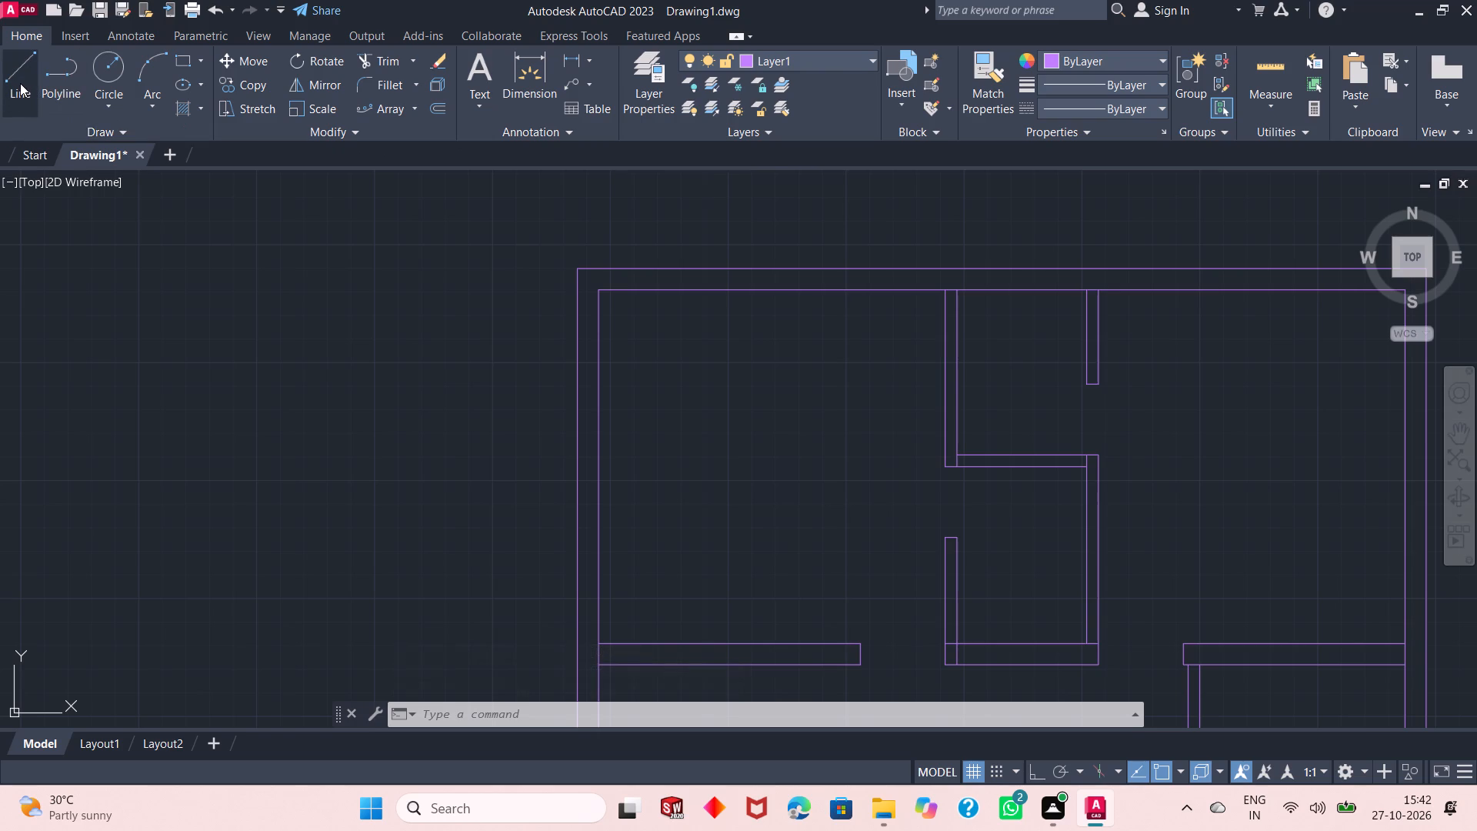
left_click(574, 272)
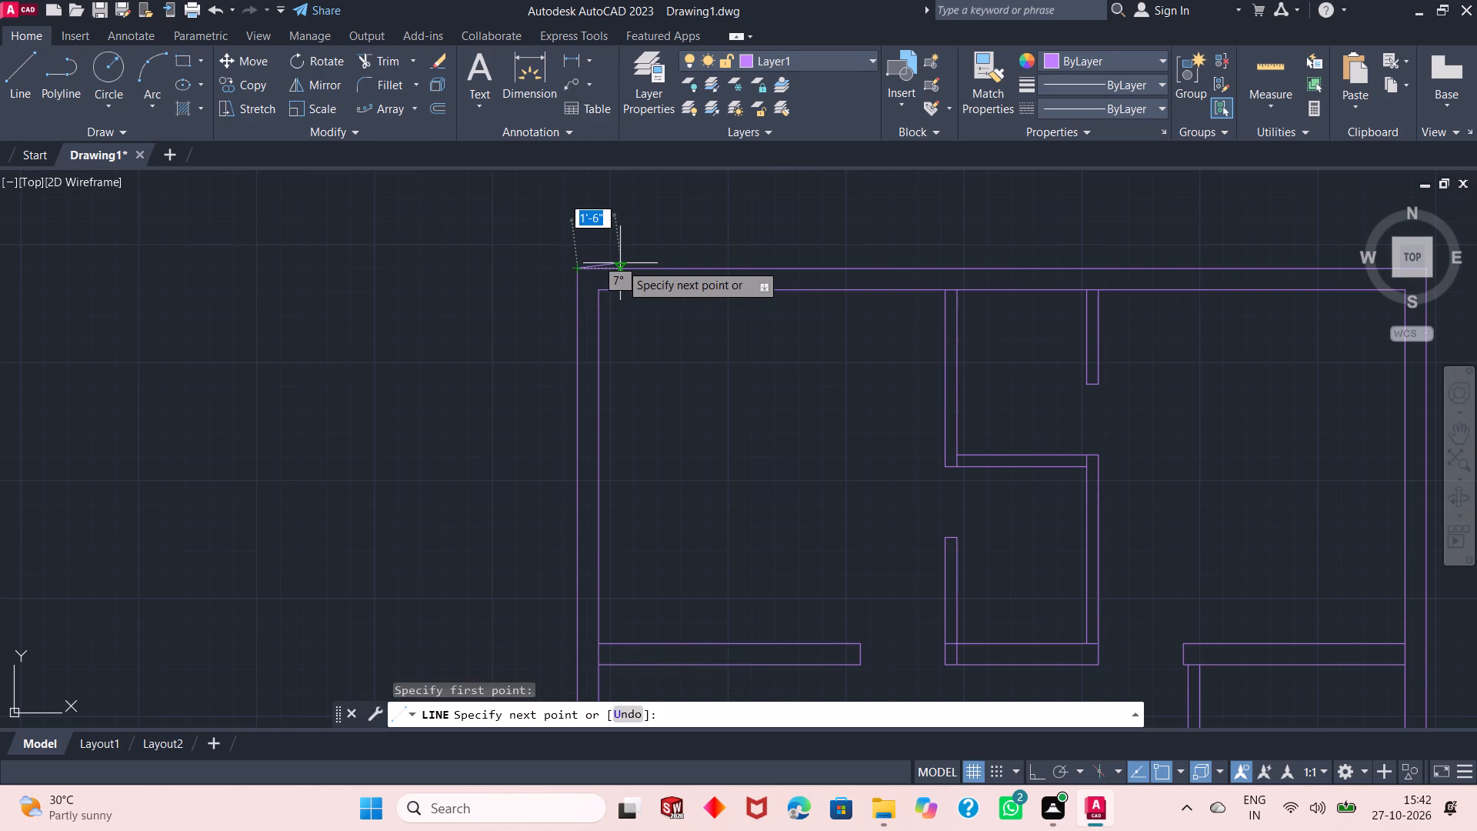
key("F8")
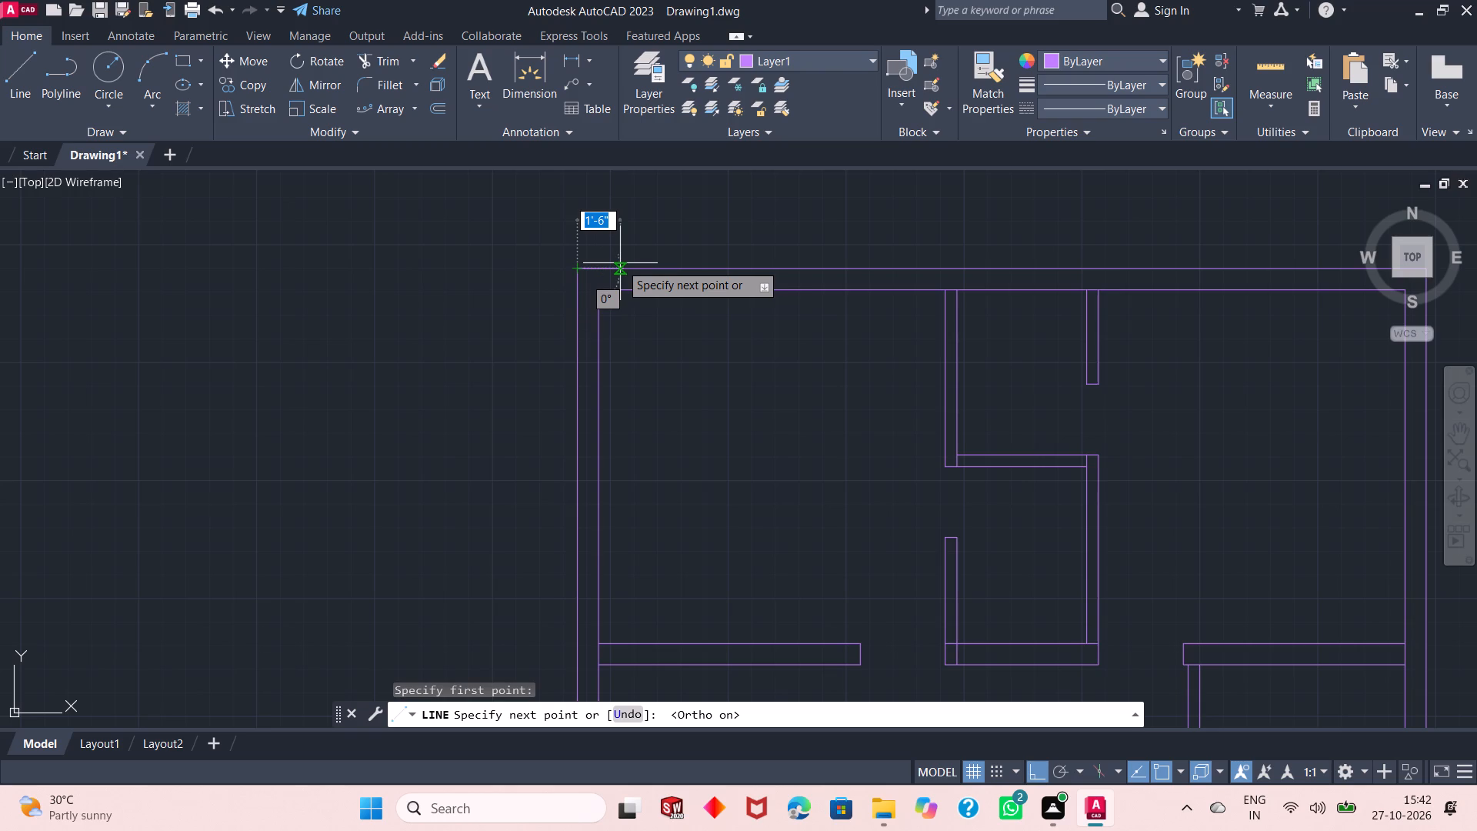
type("1'")
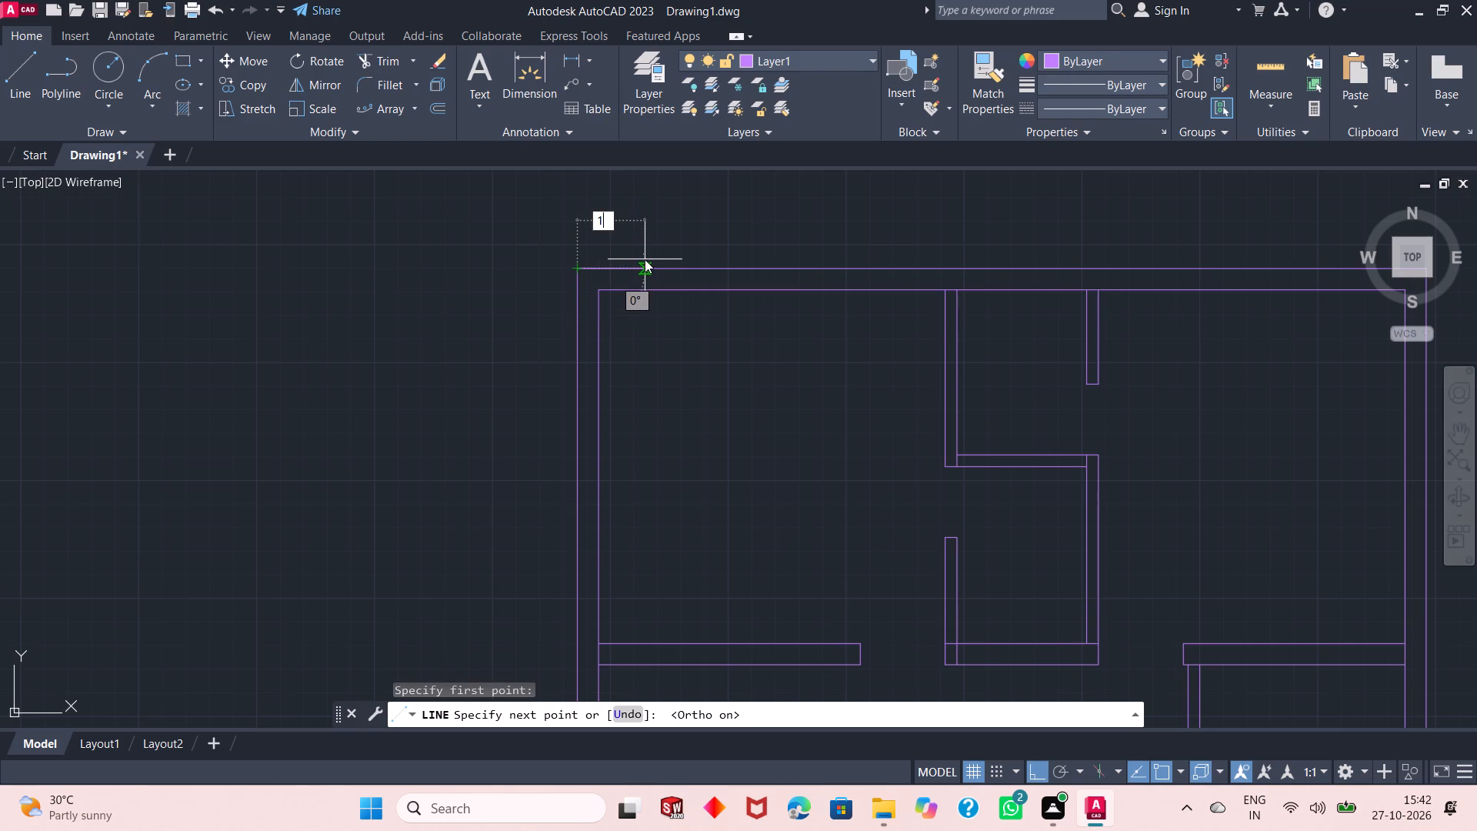
key("Return")
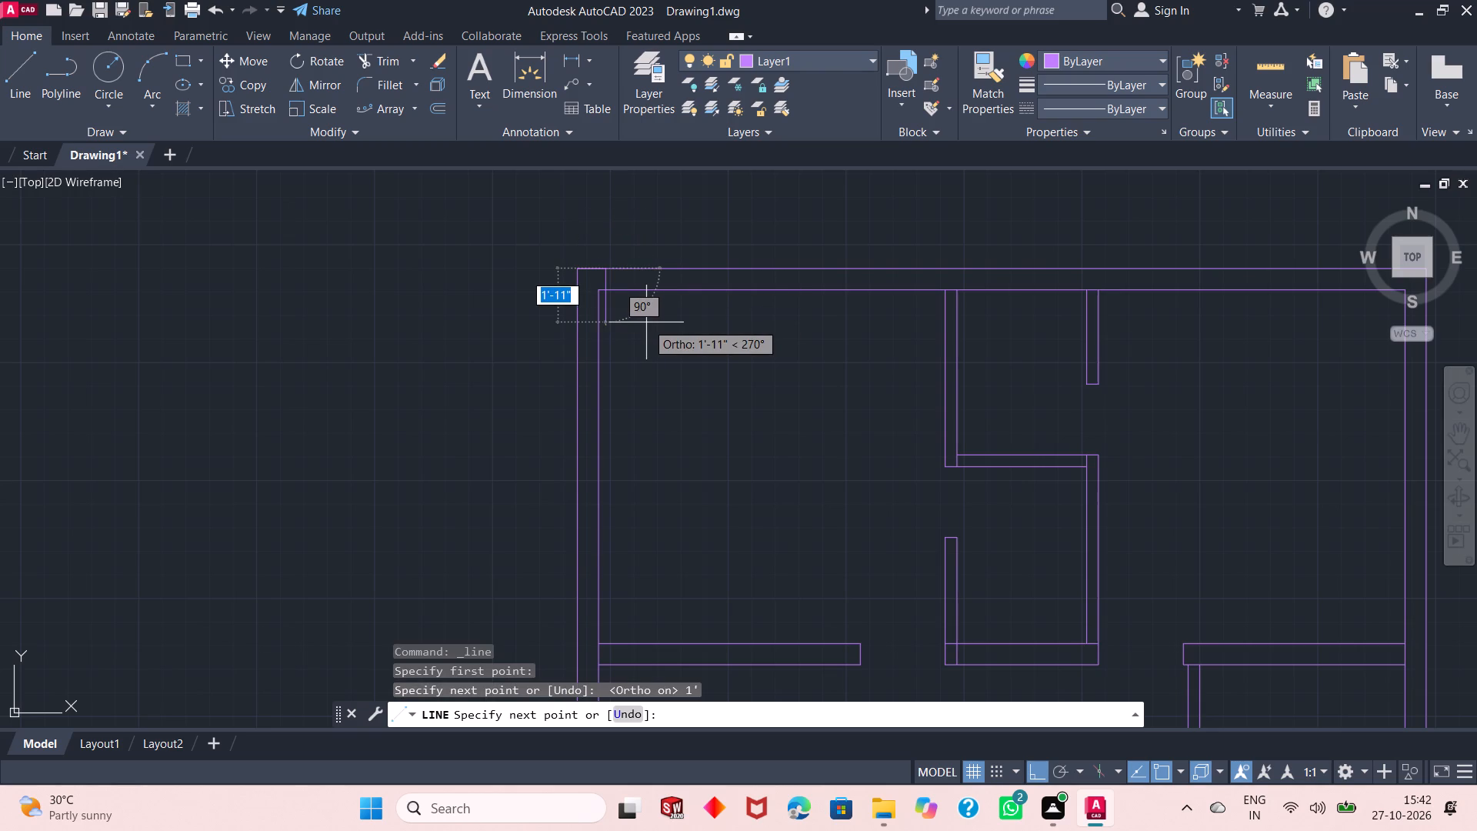
type("1'")
key("Return")
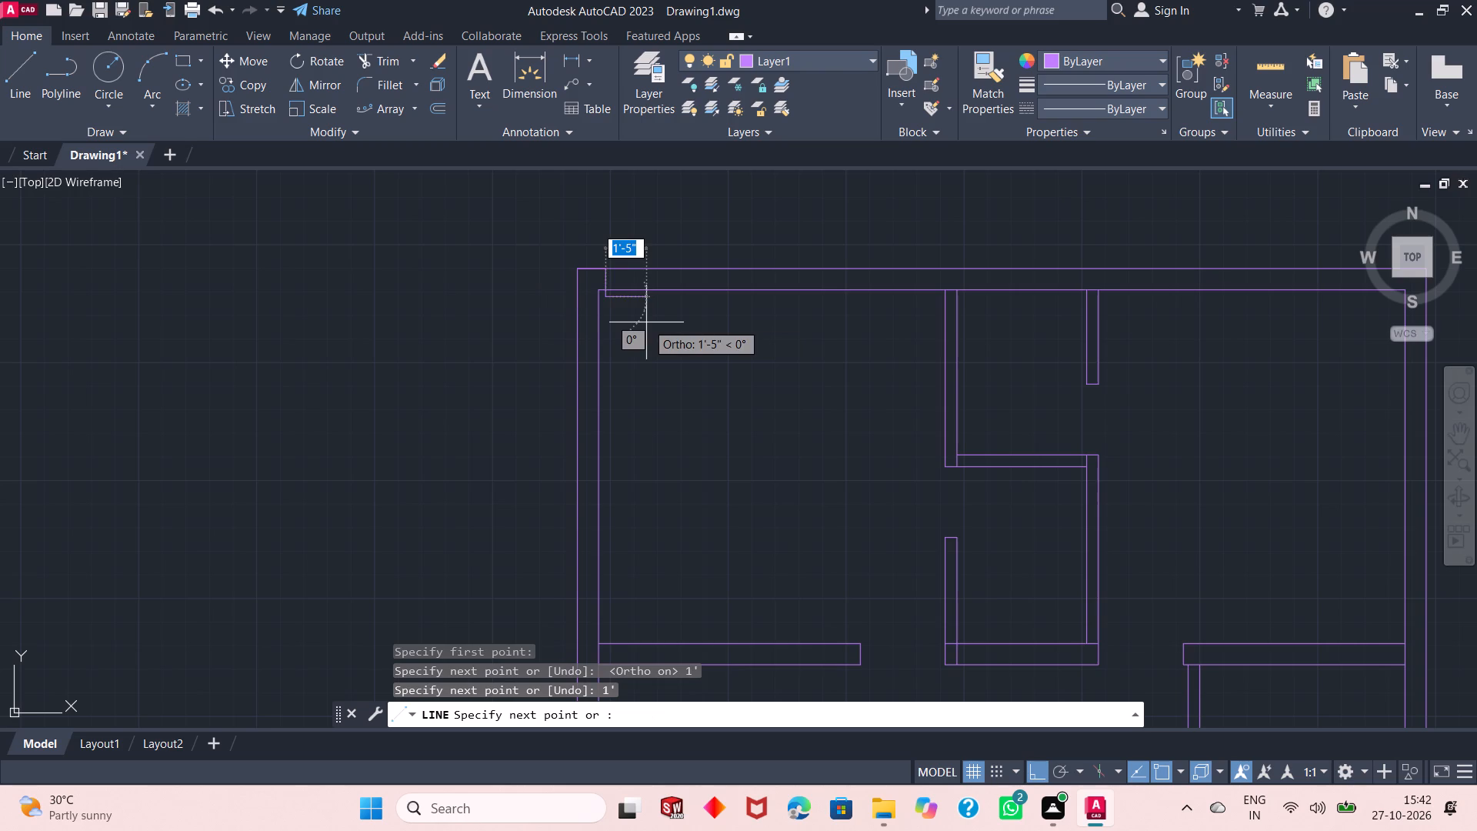
left_click(575, 299)
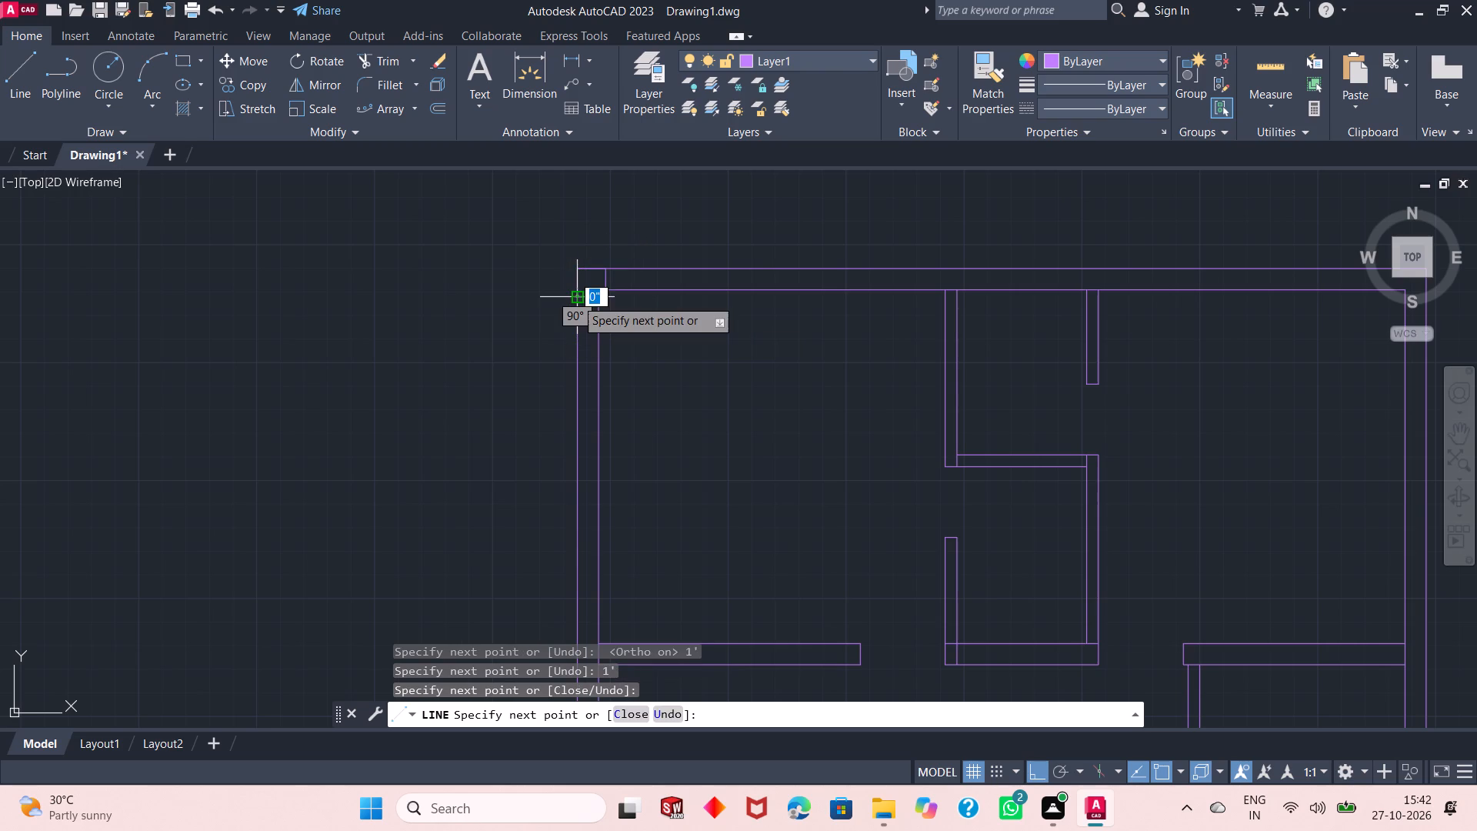
key("Return")
Draw a 1' by 1' column outline where the interior vertical wall meets the north wall, extending 3" below the wall's inner face.
key("Return")
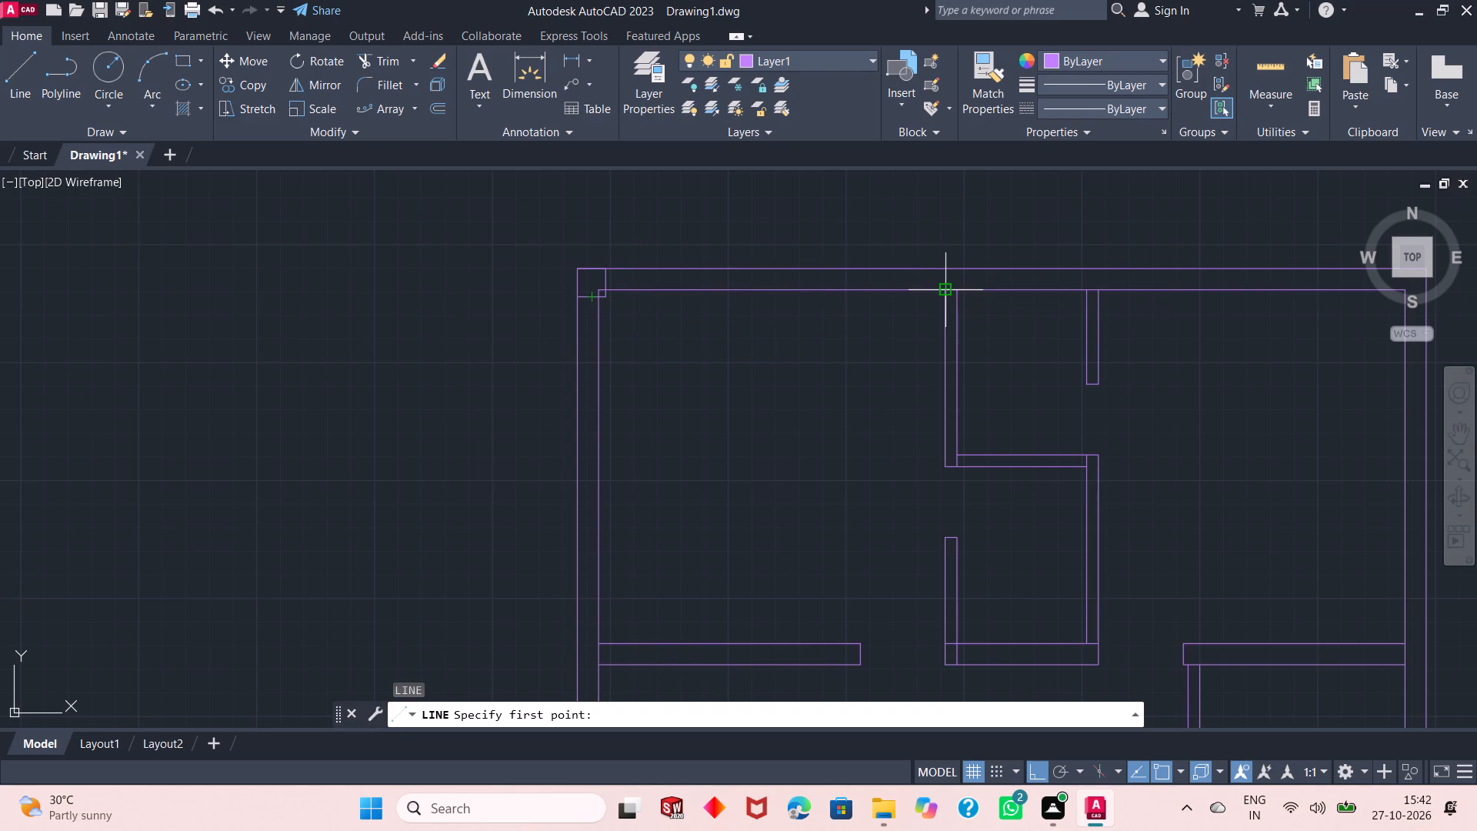
scroll(952, 265, "up", 2, "ctrl")
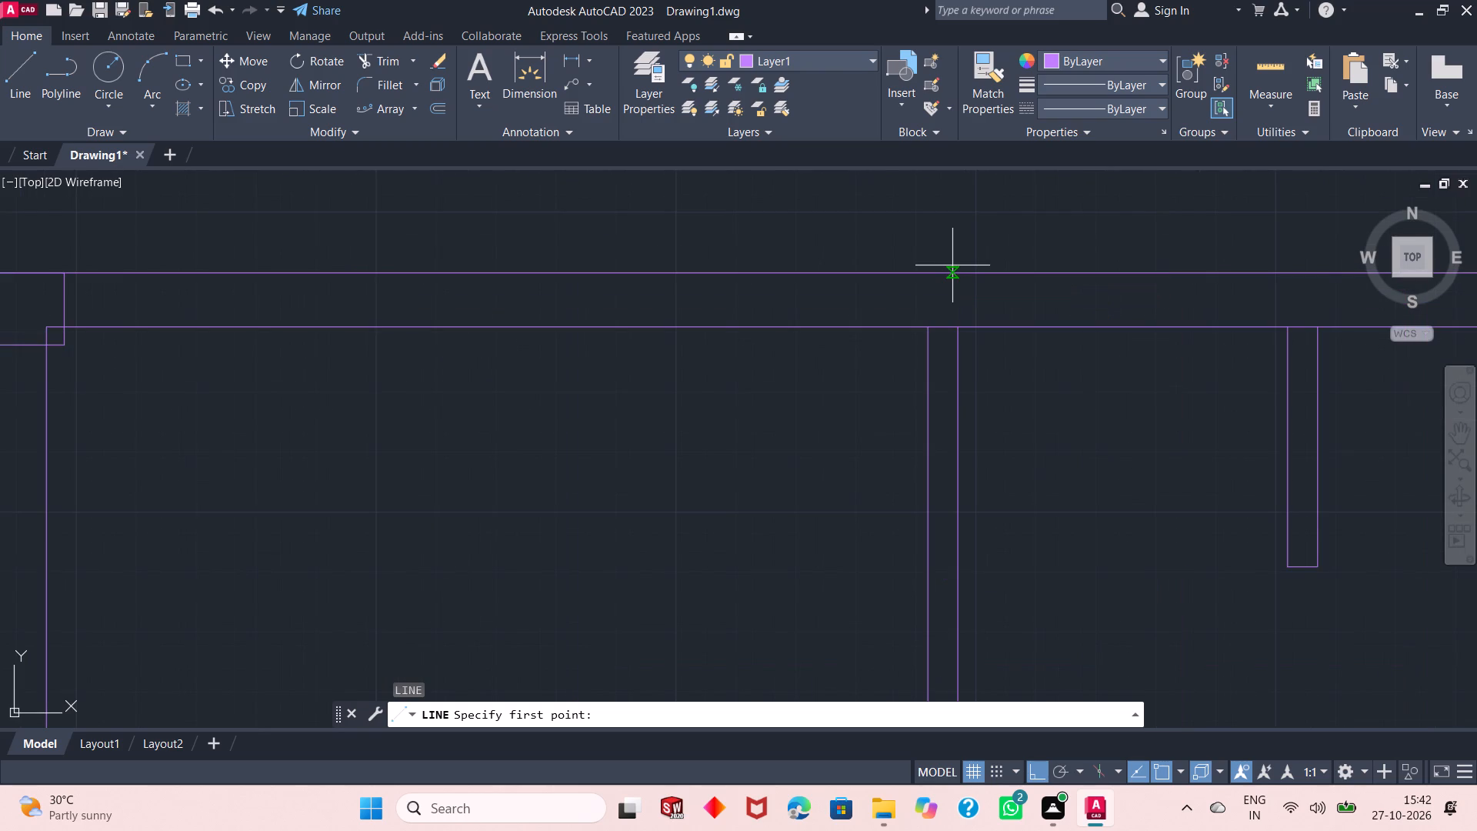
left_click(926, 332)
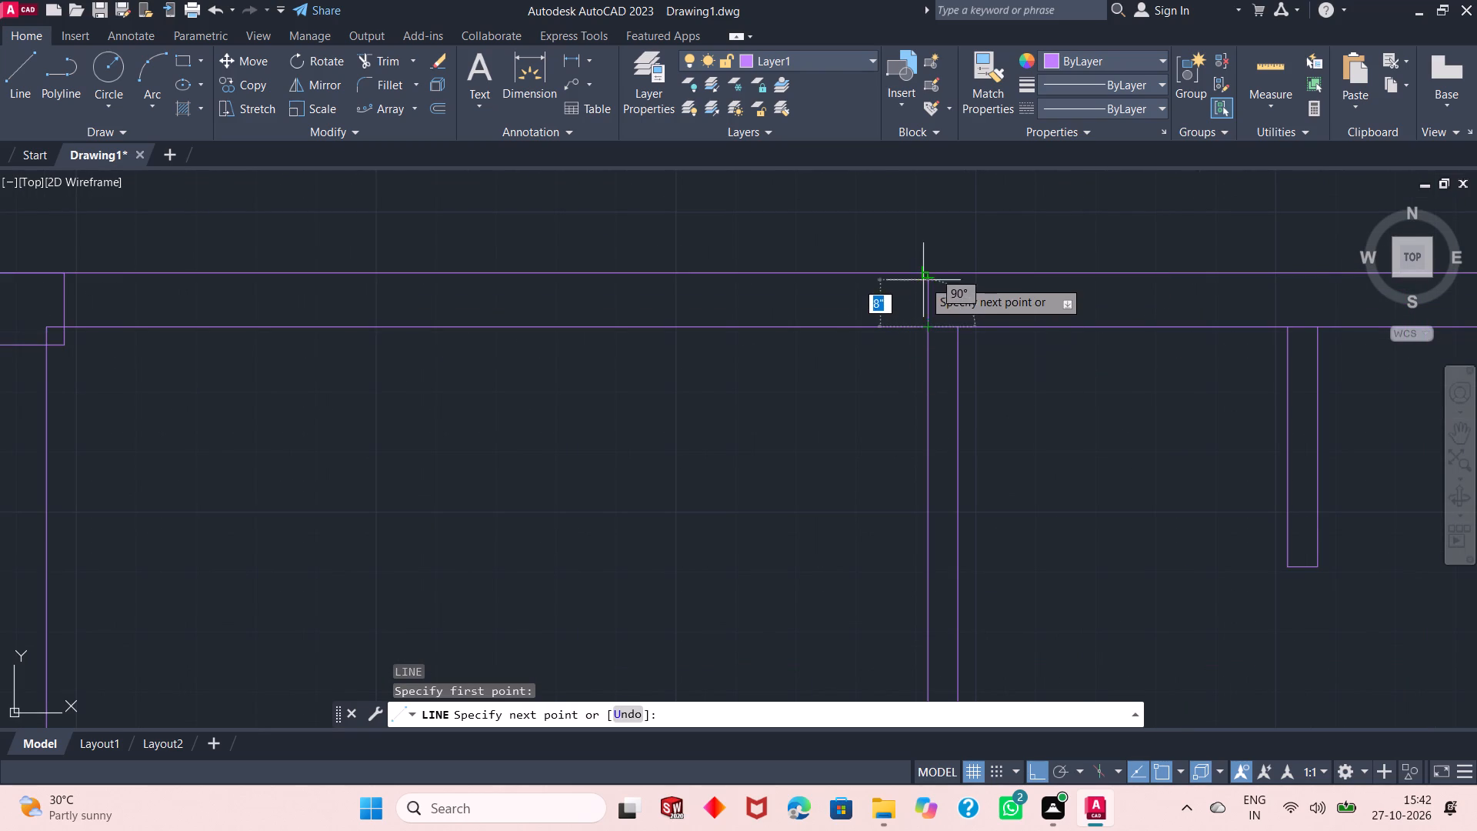
type("3\"")
key("Return")
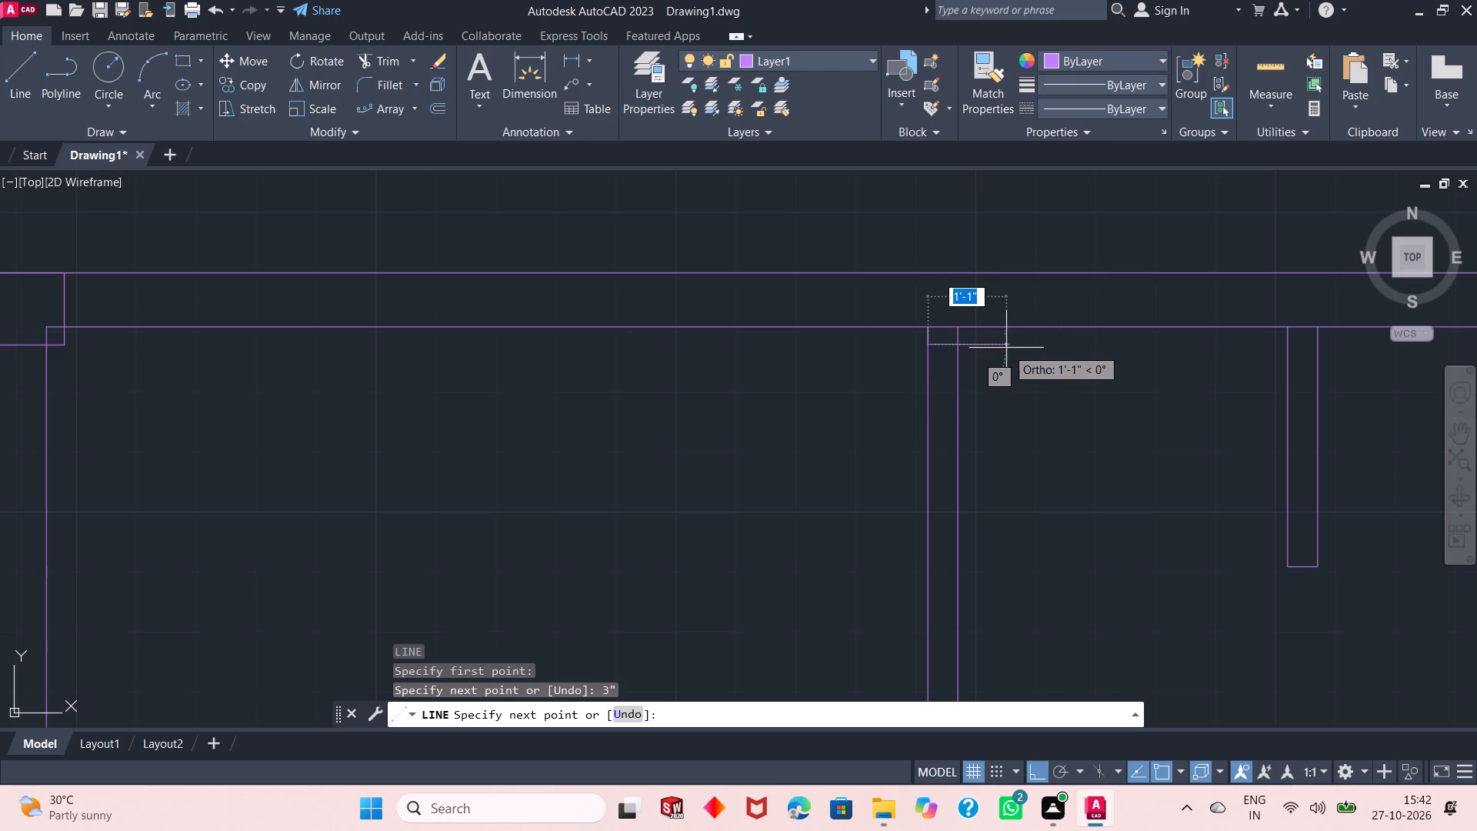
type("1'")
key("Return")
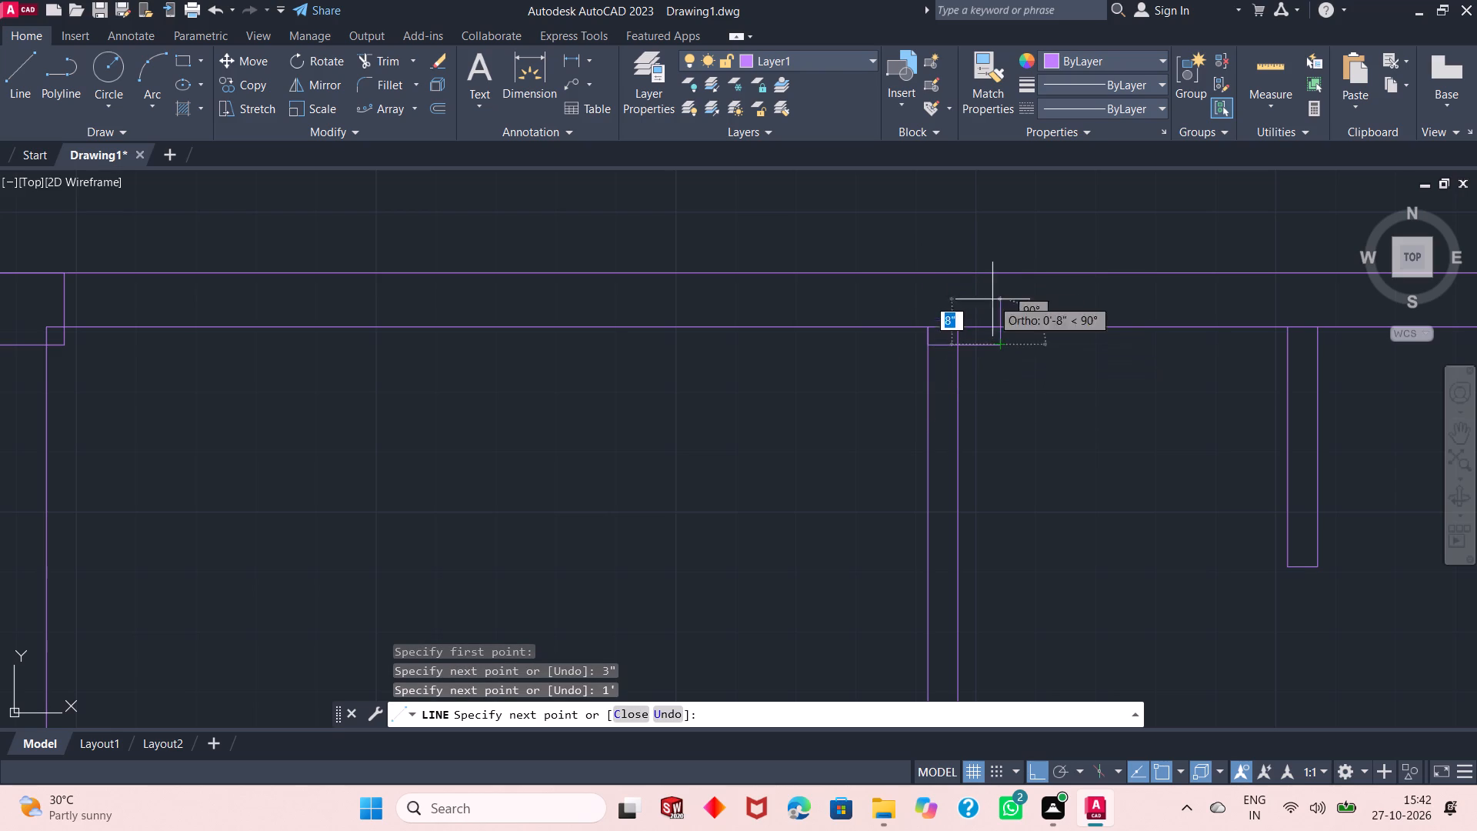
left_click(1001, 270)
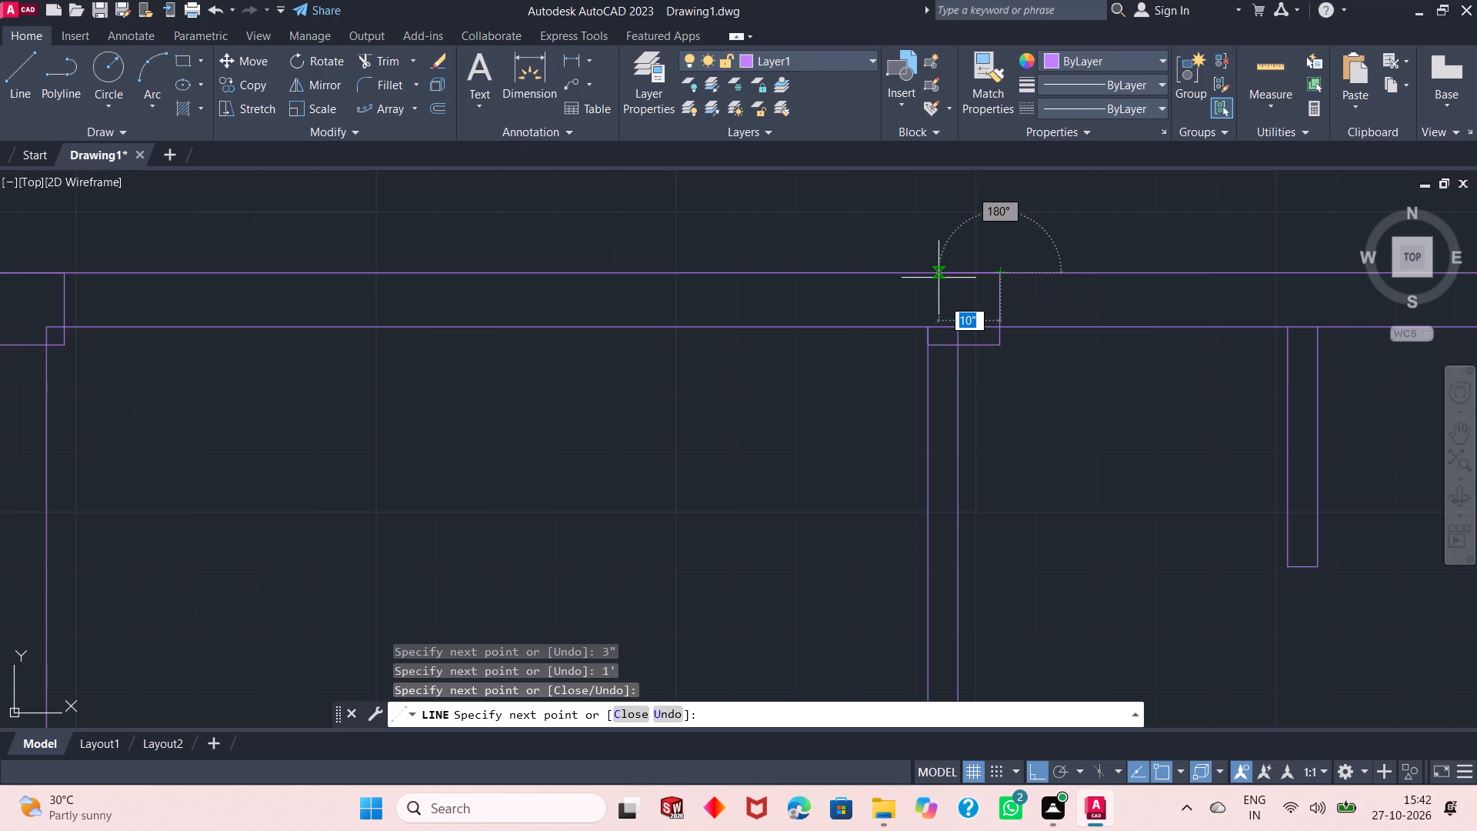
key("Escape")
key("space")
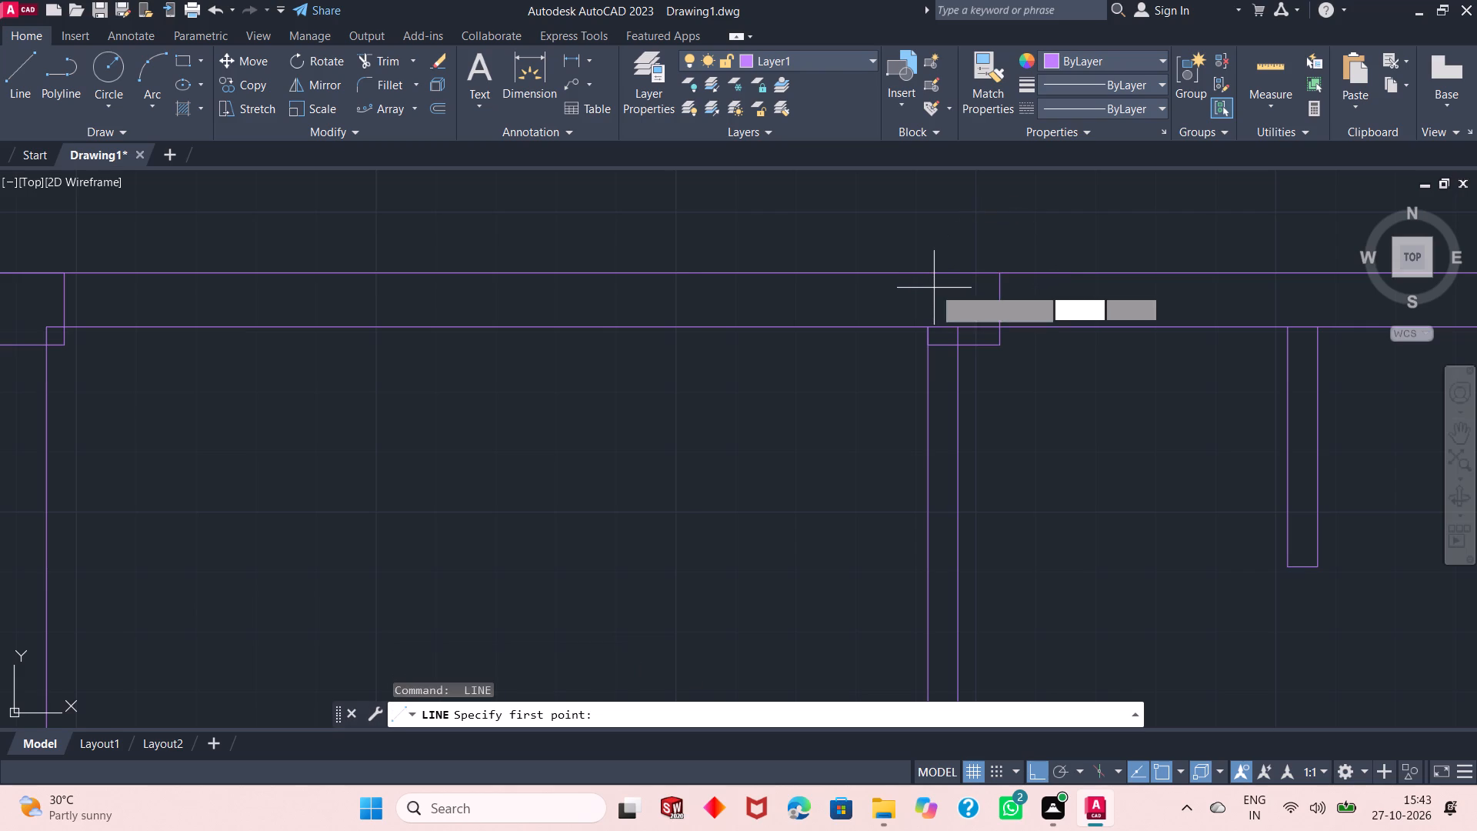
left_click(927, 327)
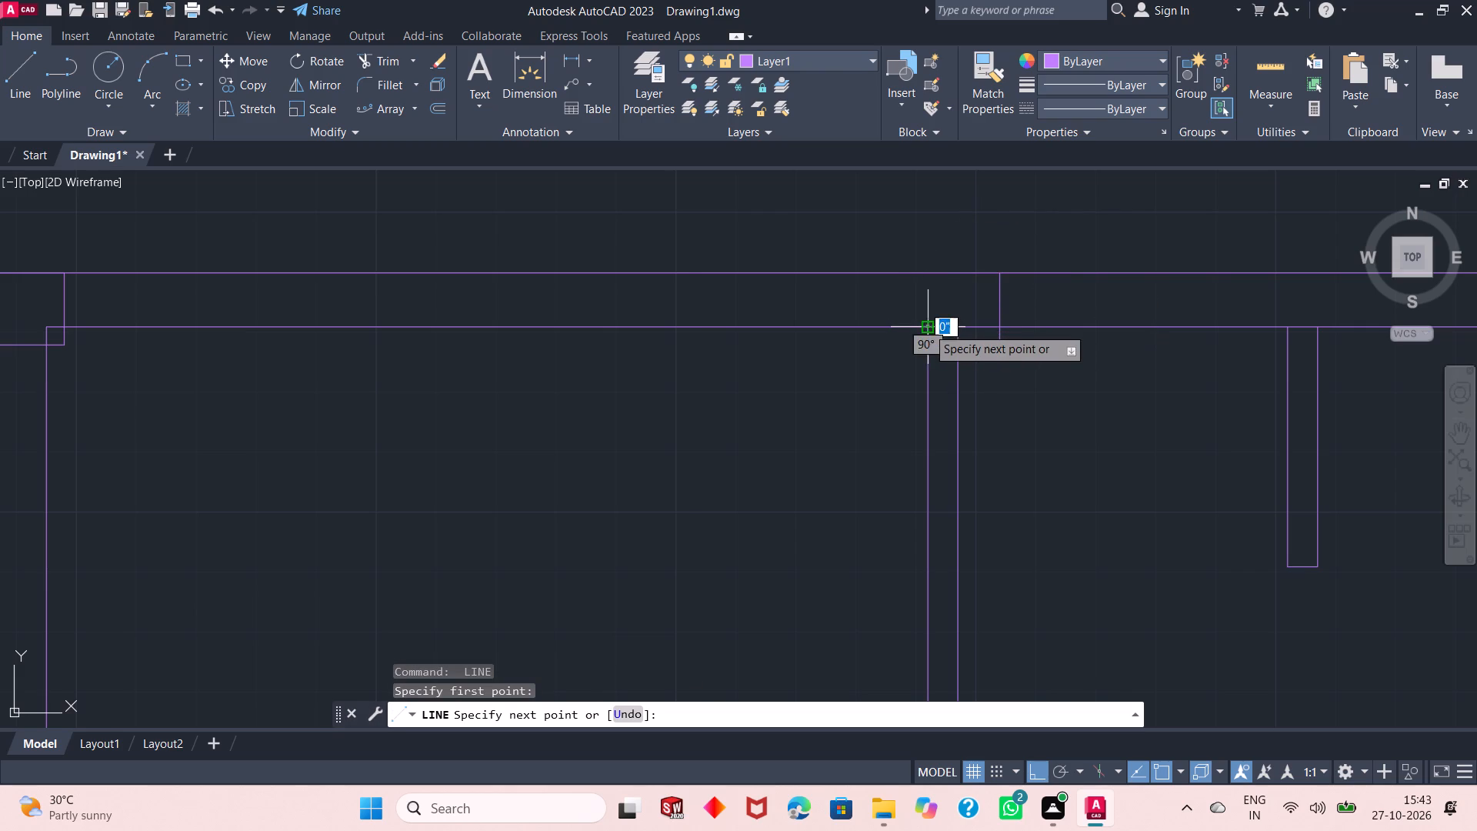
left_click(926, 272)
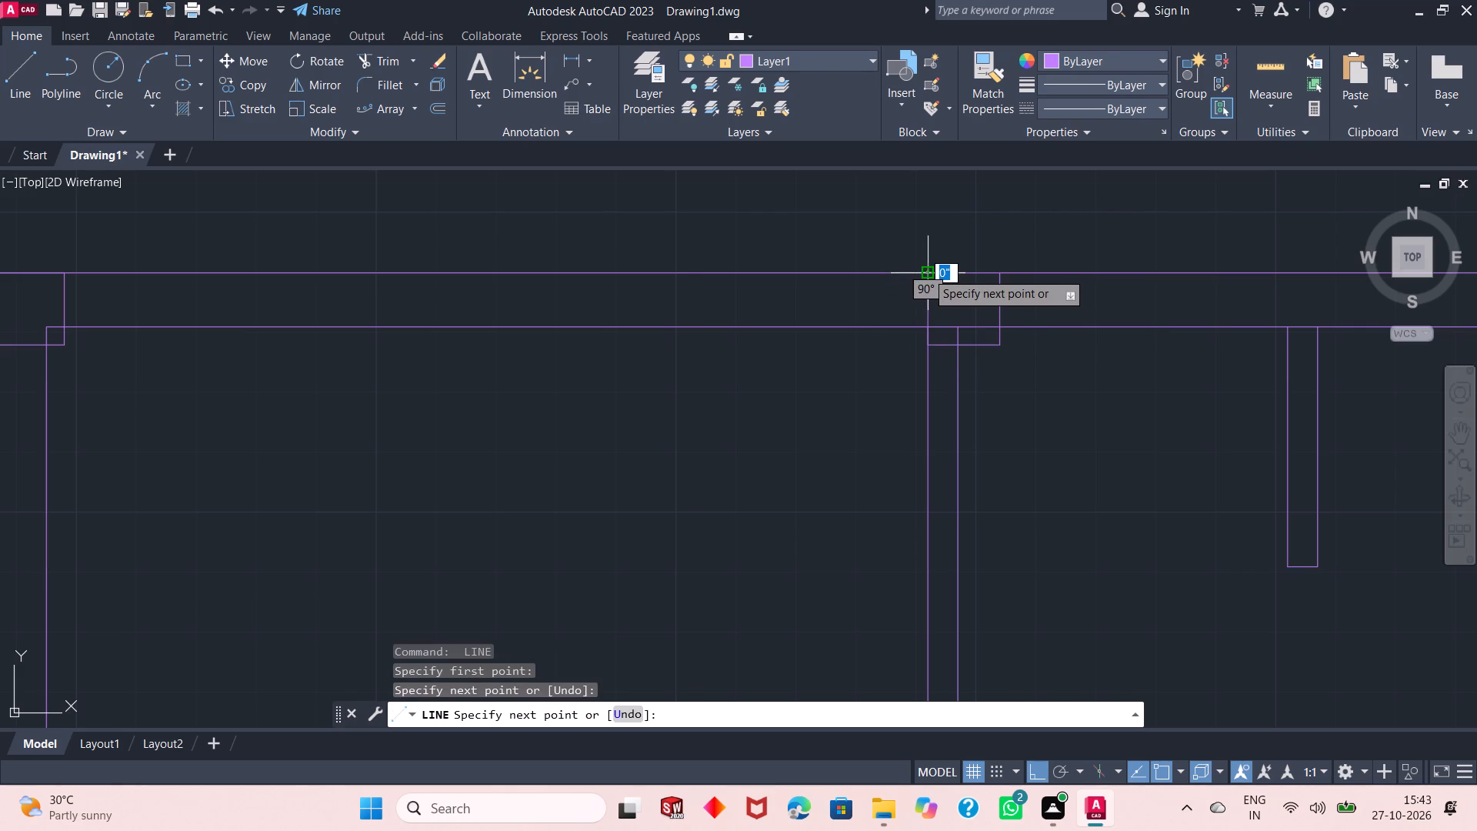
key("Return")
key("Escape")
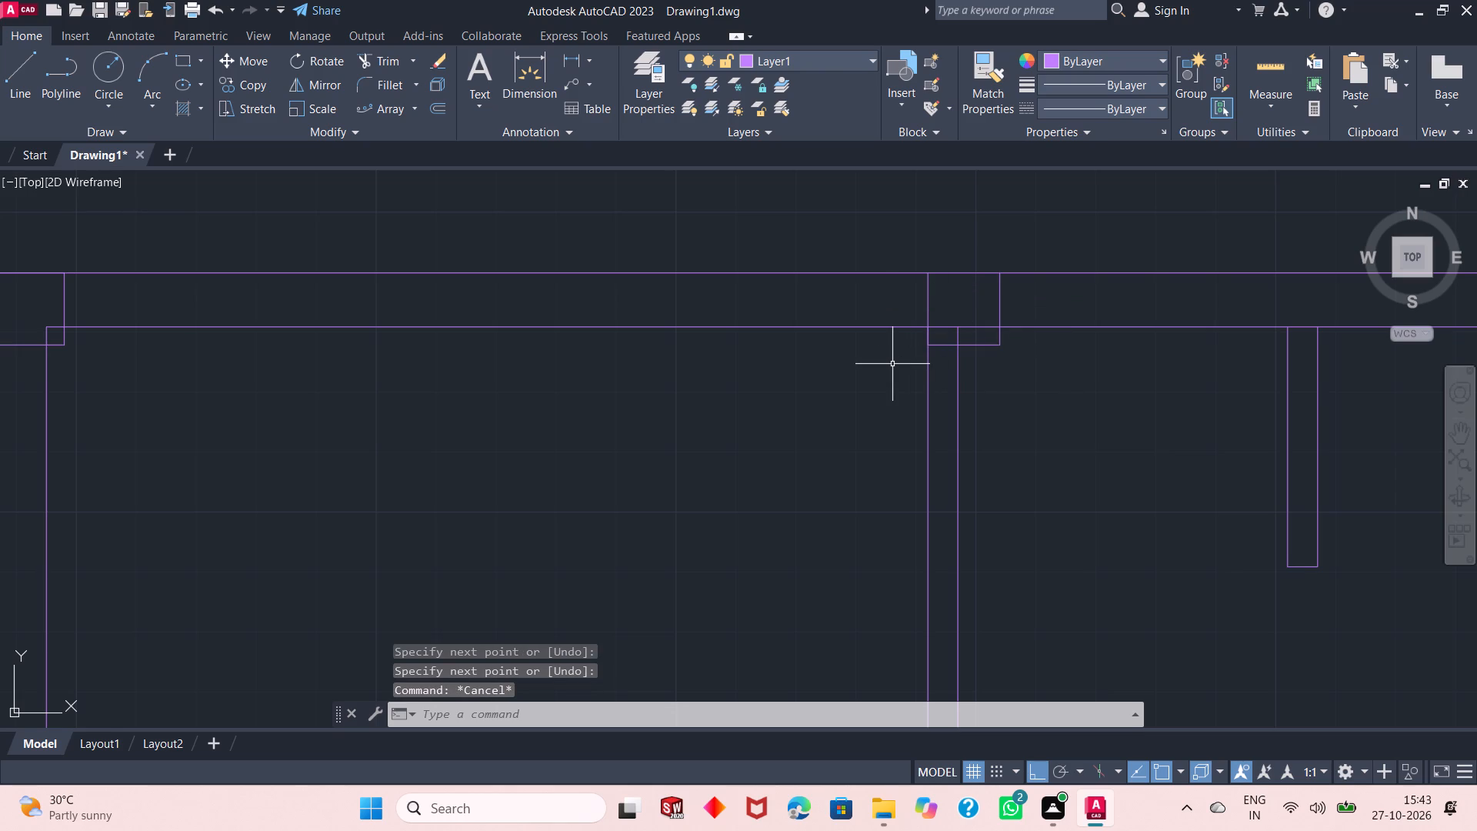
Trim the overlapping vertical segment on the new column's west side, between the north wall's inner face and the column's bottom edge.
left_click(392, 67)
left_click(928, 336)
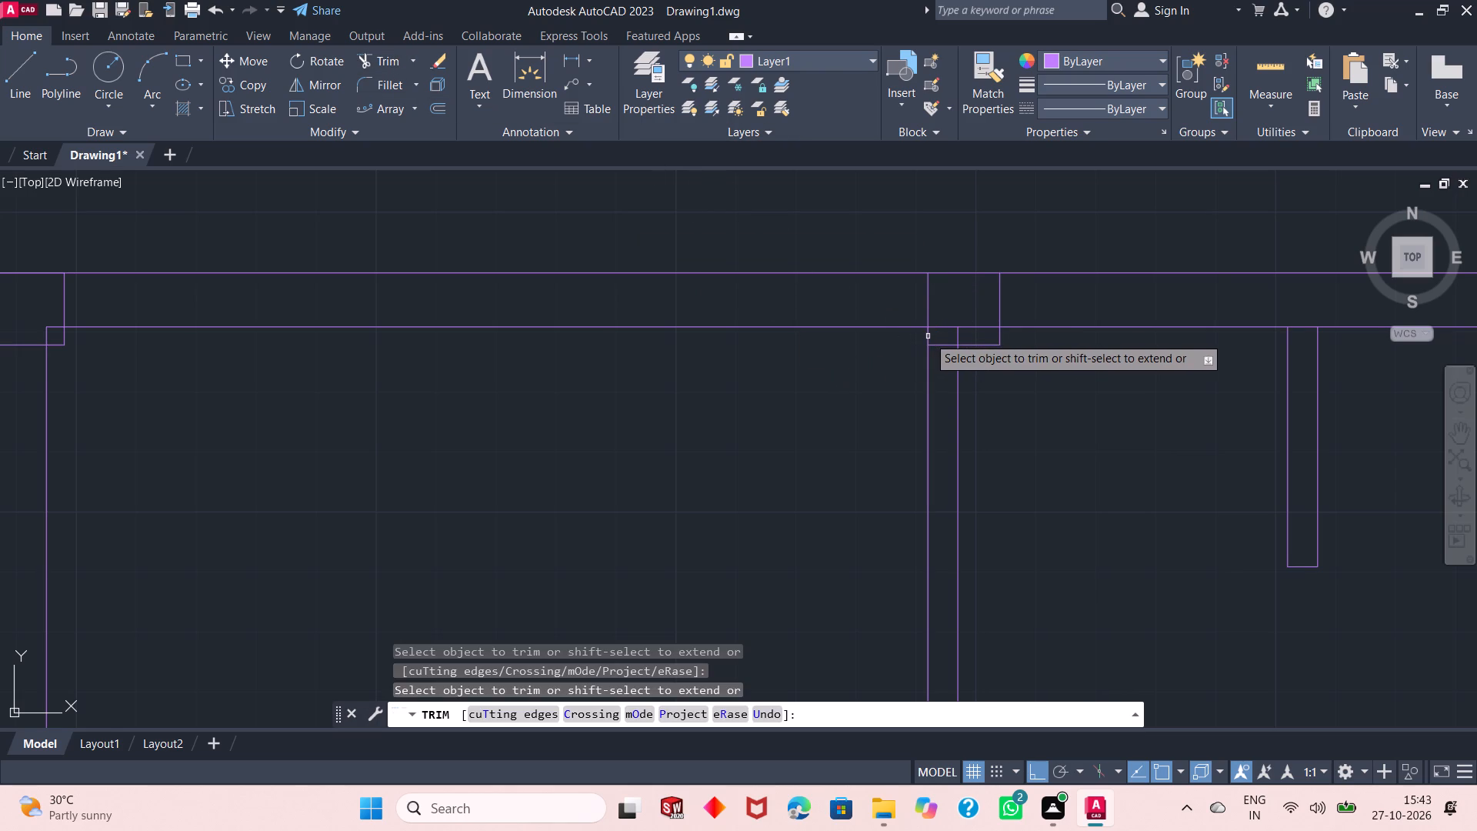
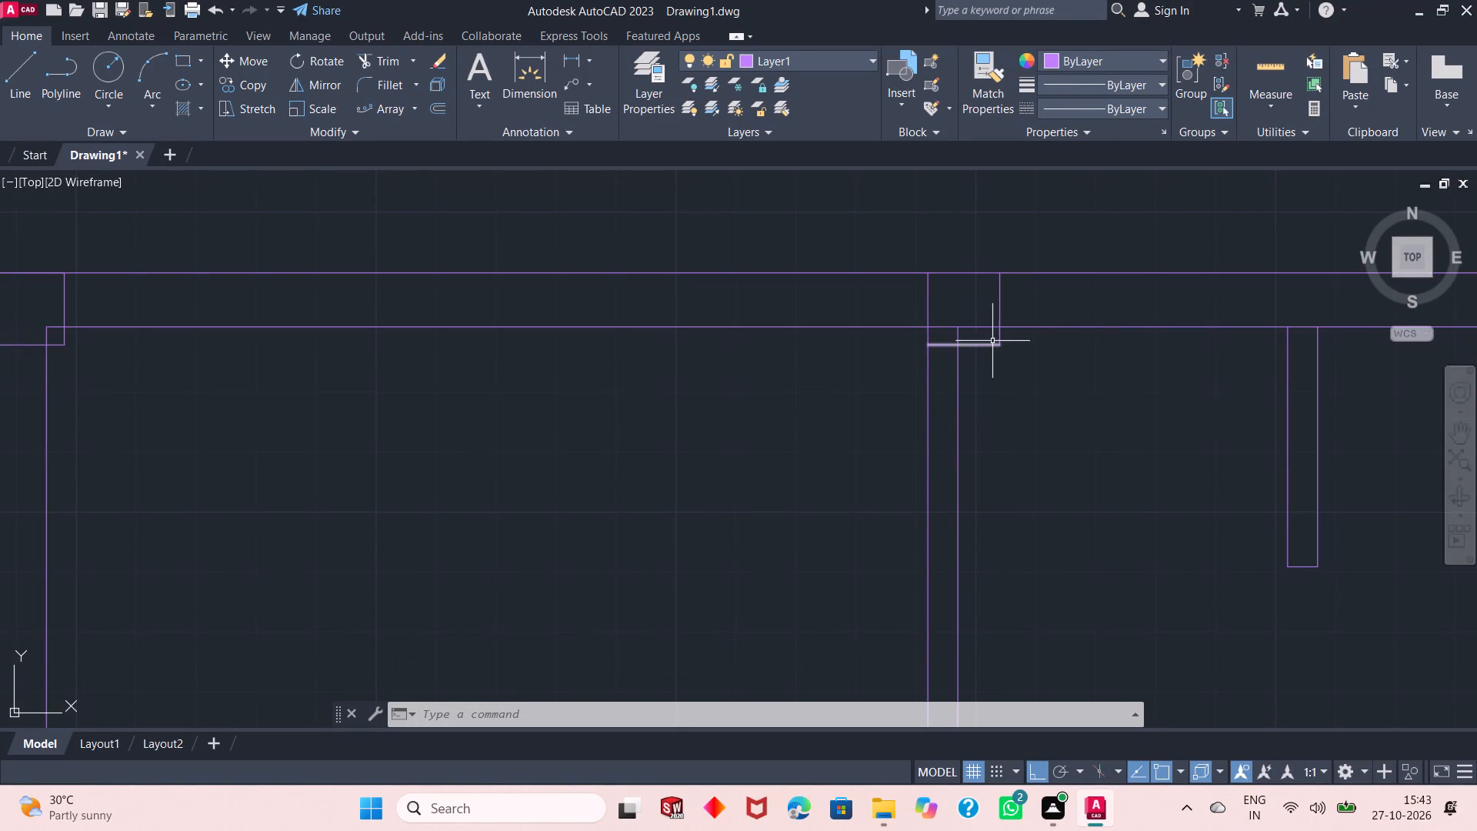
Trim the inner wall lines crossing the square column at the plan's top-left corner.
scroll(971, 358, "down", 1, "ctrl")
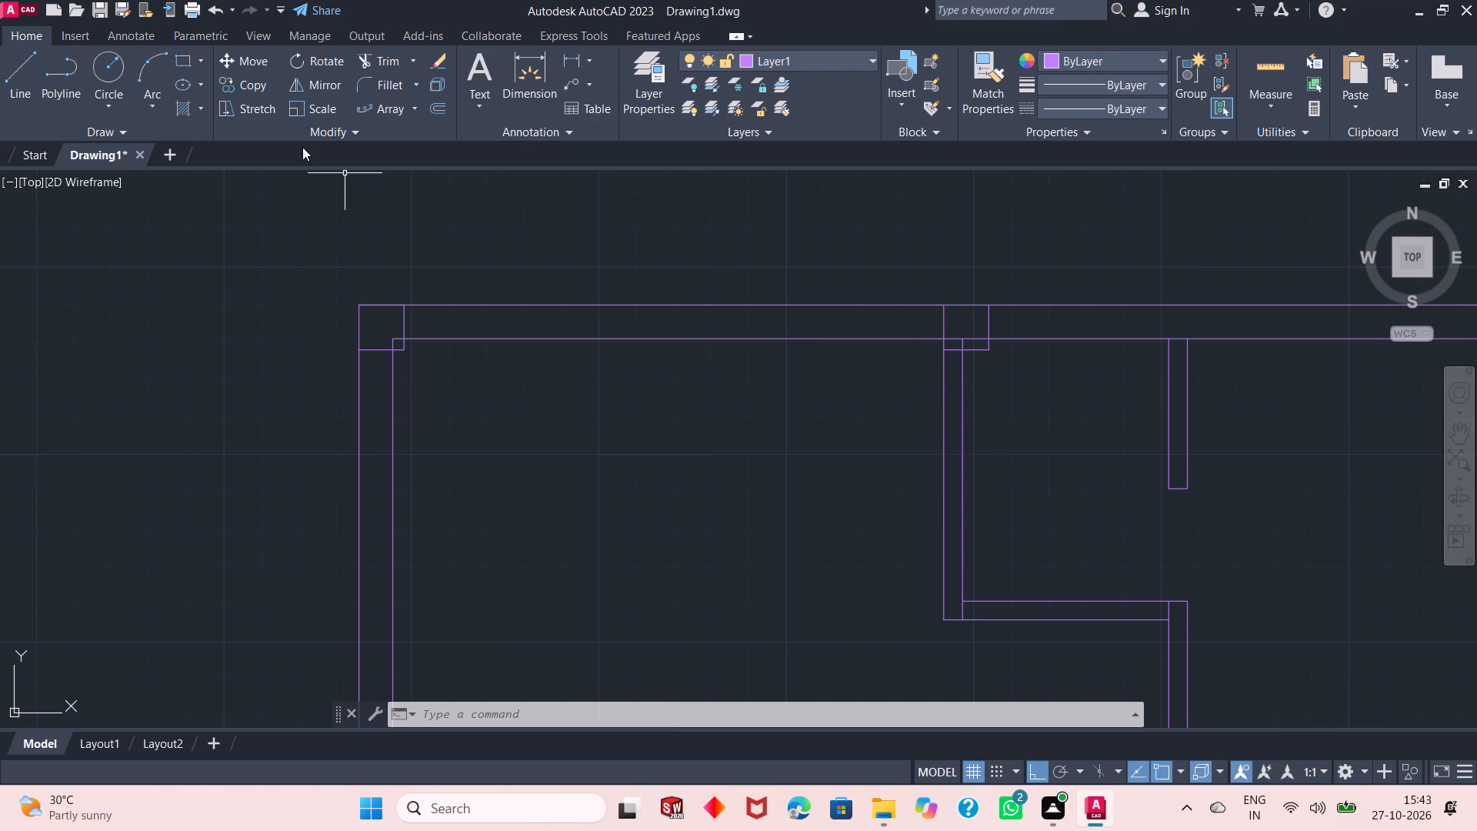
left_click(390, 65)
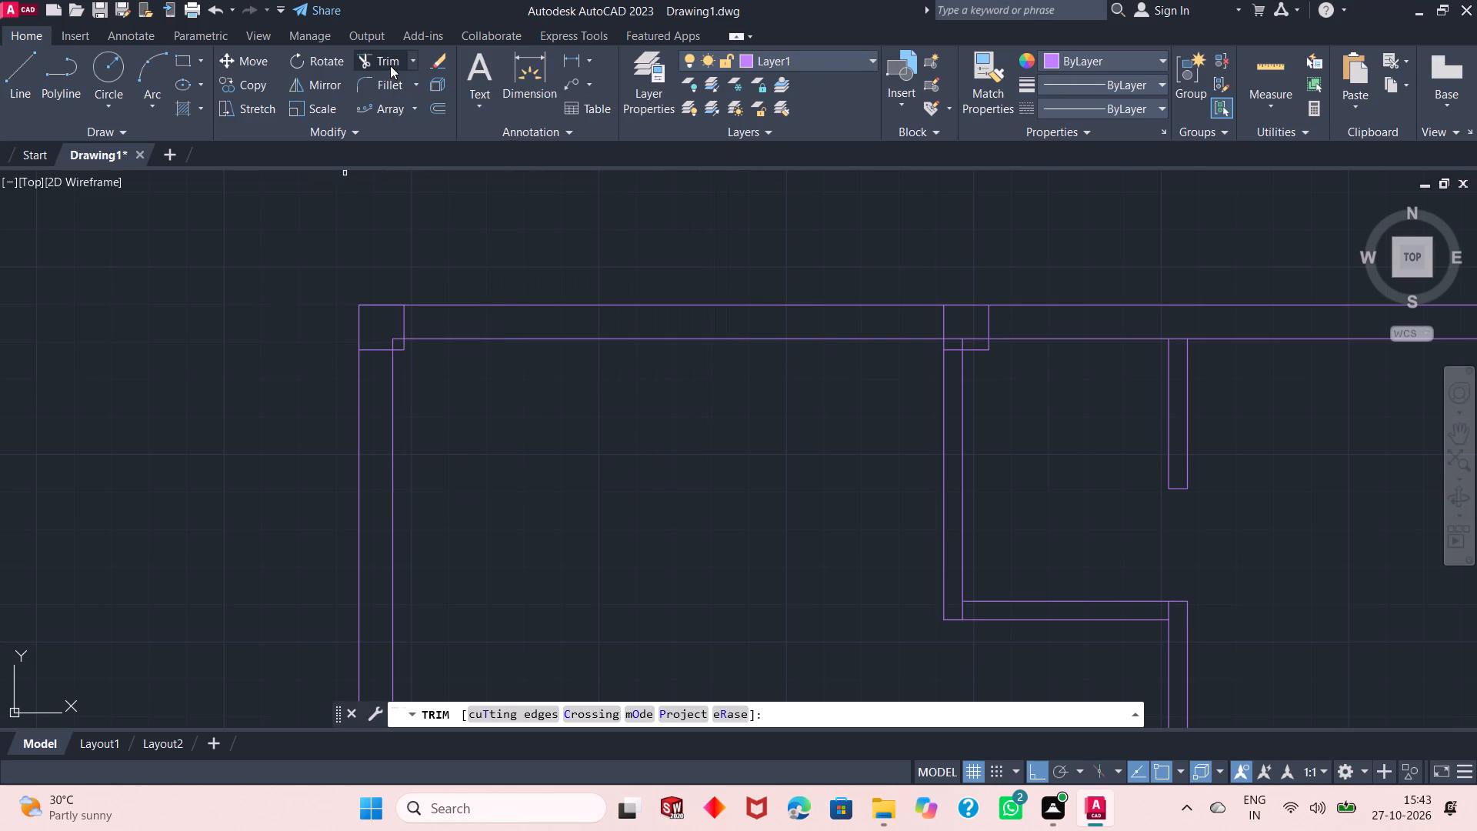
scroll(406, 341, "up", 2, "ctrl")
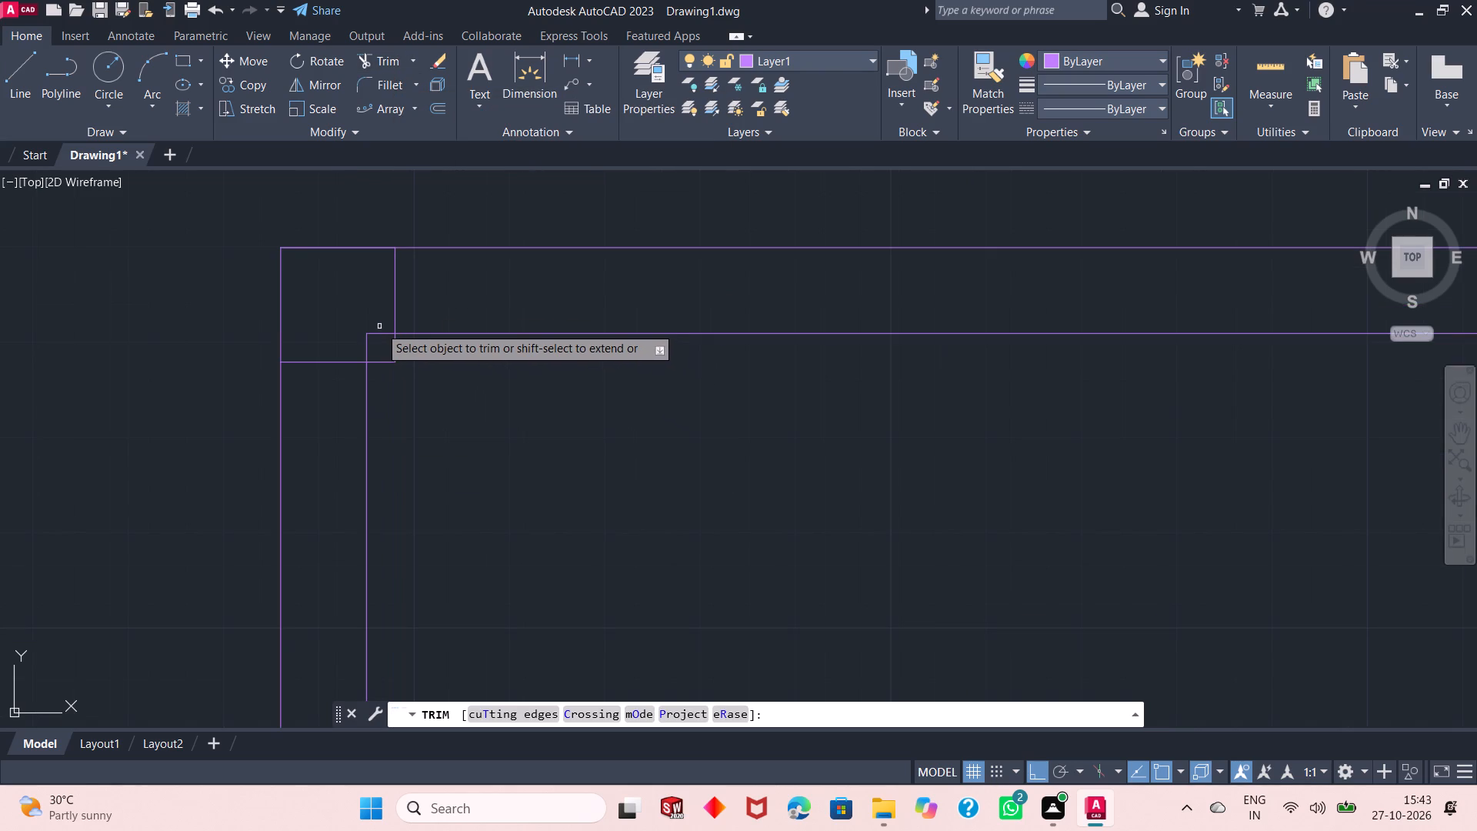
left_click(379, 326)
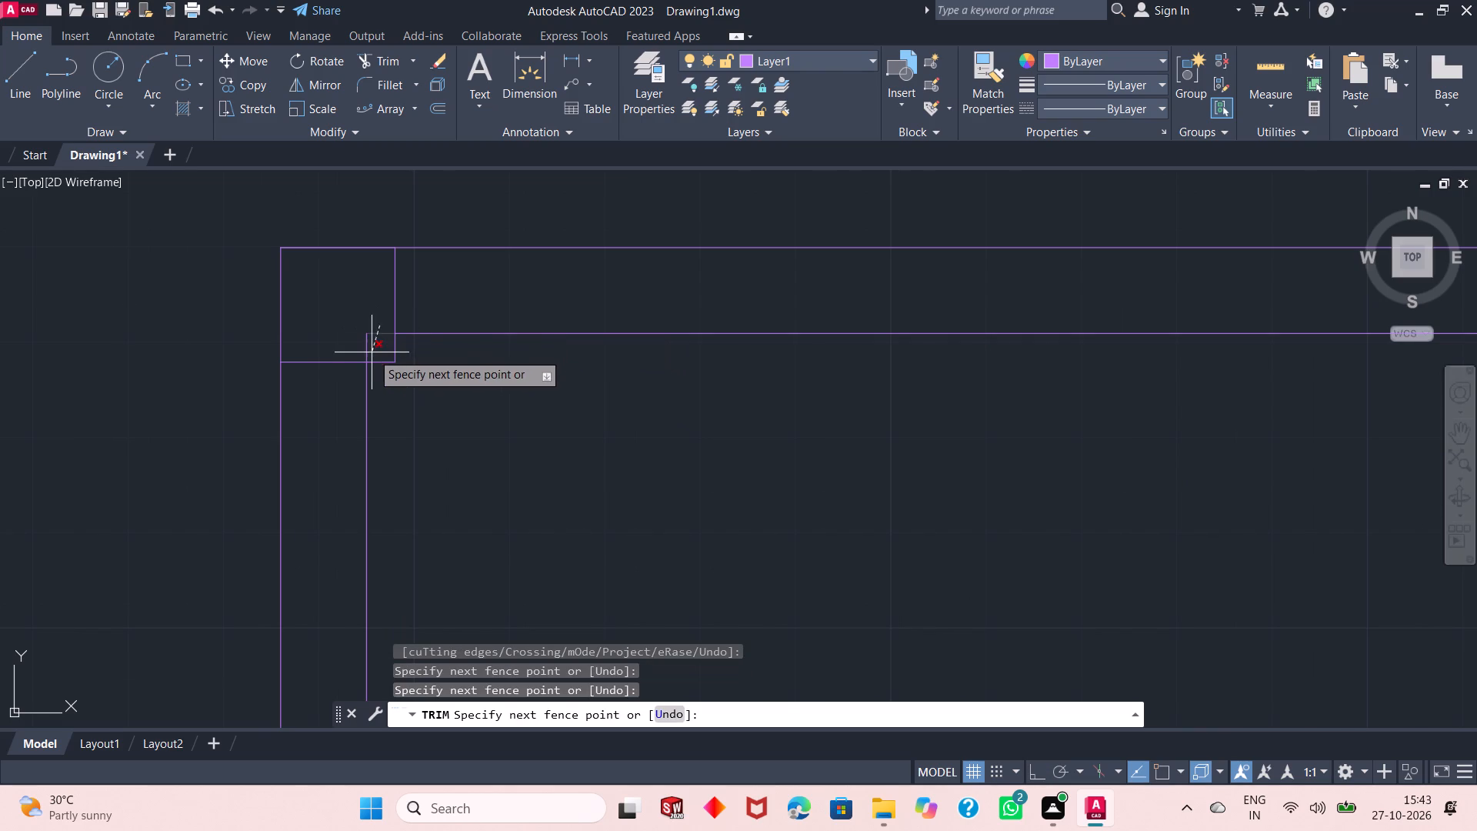
left_click(363, 354)
Trim the wall lines inside the square column where the interior partition meets the top wall.
scroll(418, 387, "down", 3, "ctrl")
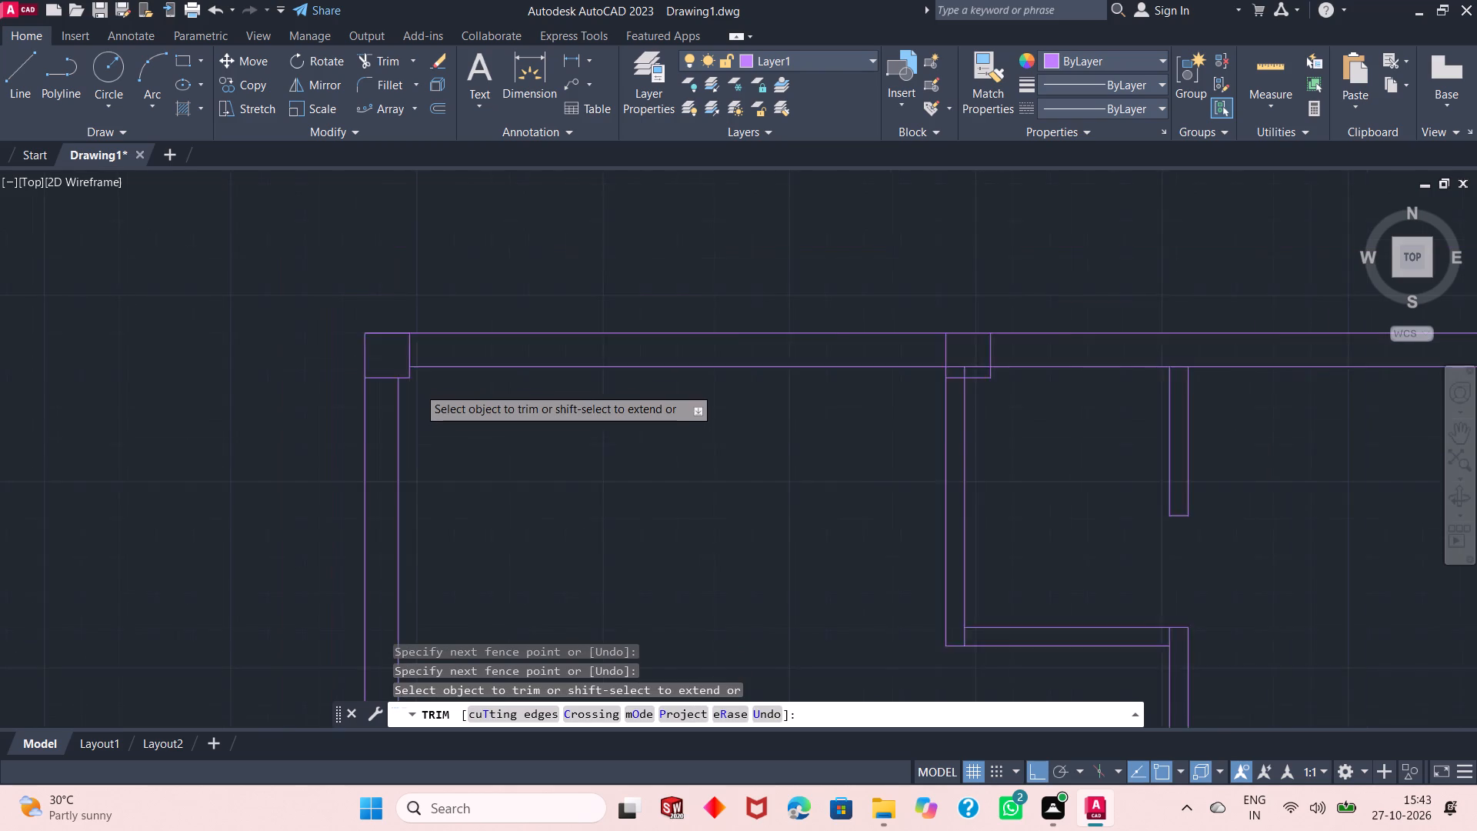
scroll(771, 385, "up", 5, "ctrl")
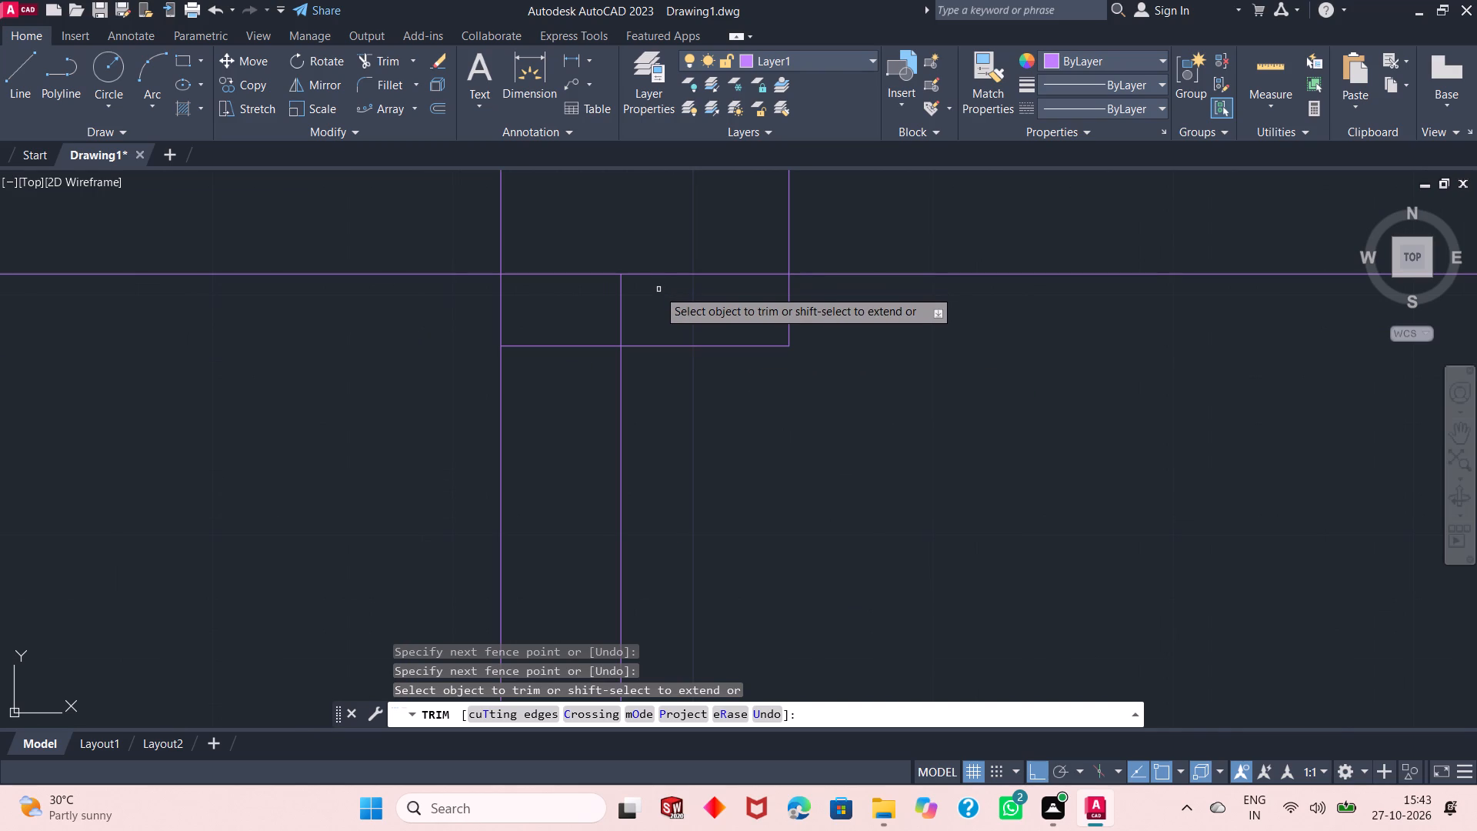
left_click(674, 239)
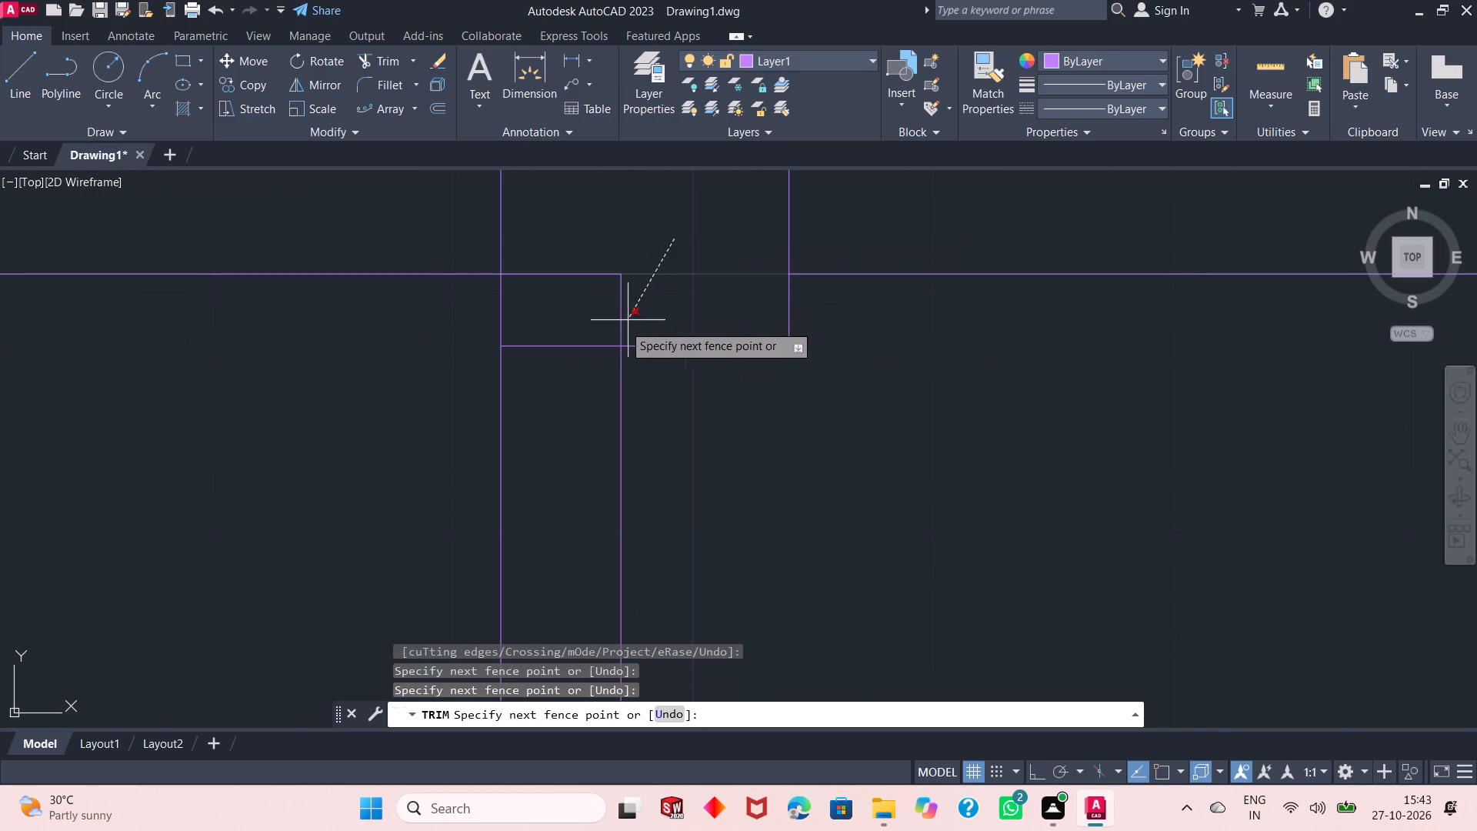
left_click(611, 329)
left_click(611, 329)
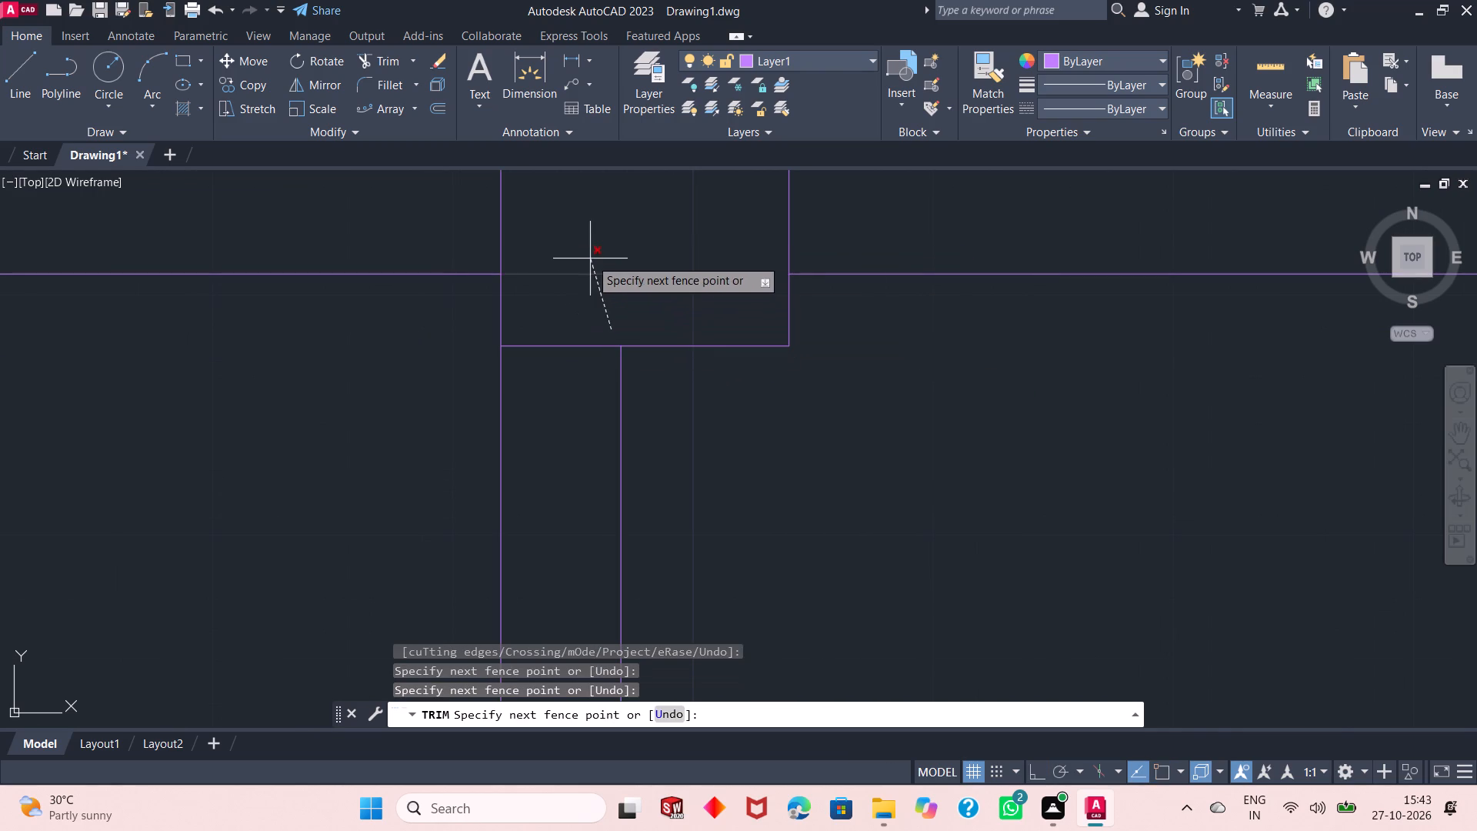
left_click(590, 259)
scroll(678, 416, "down", 2, "ctrl")
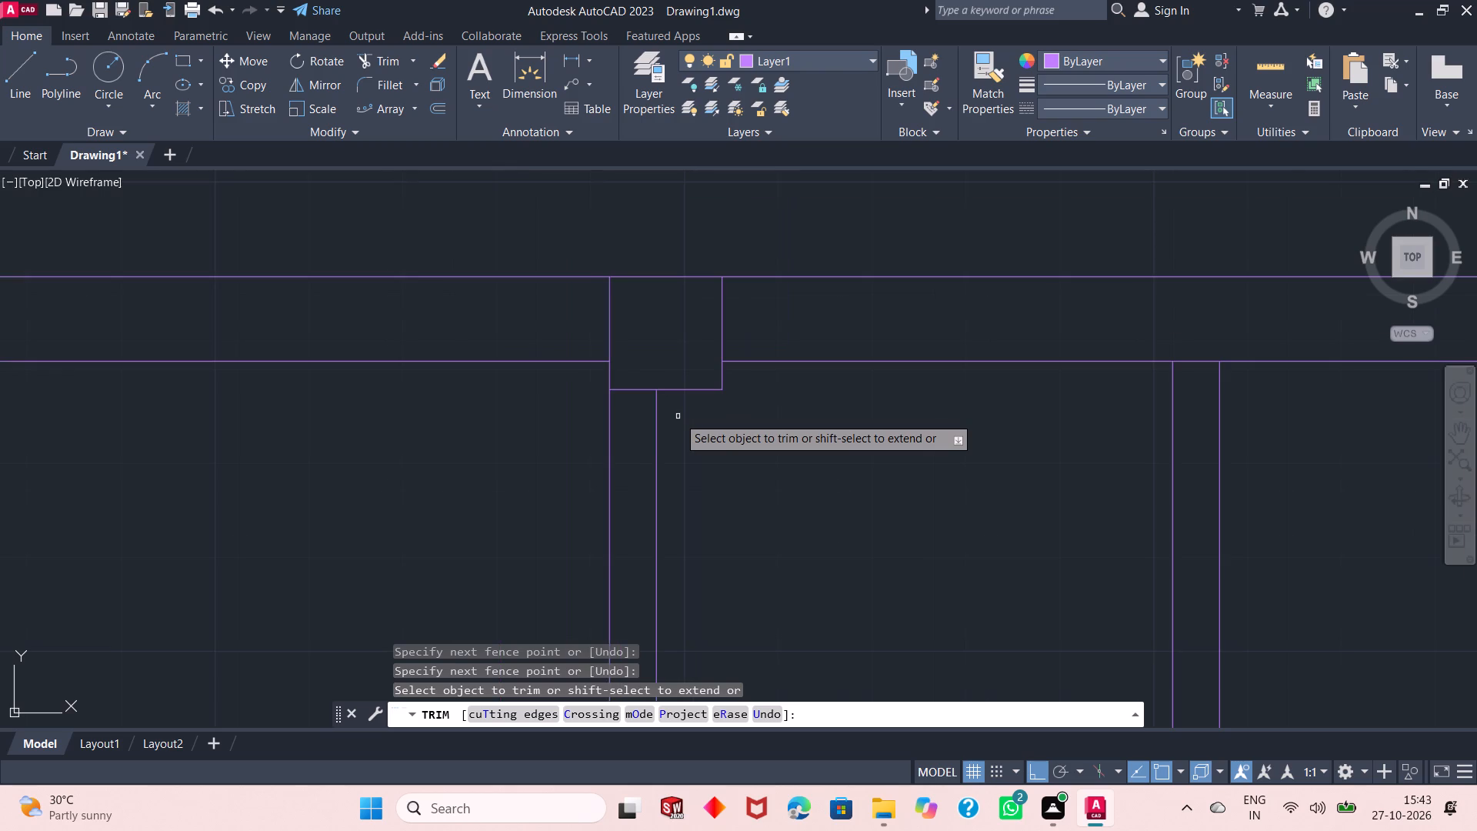
scroll(678, 416, "down", 1, "ctrl")
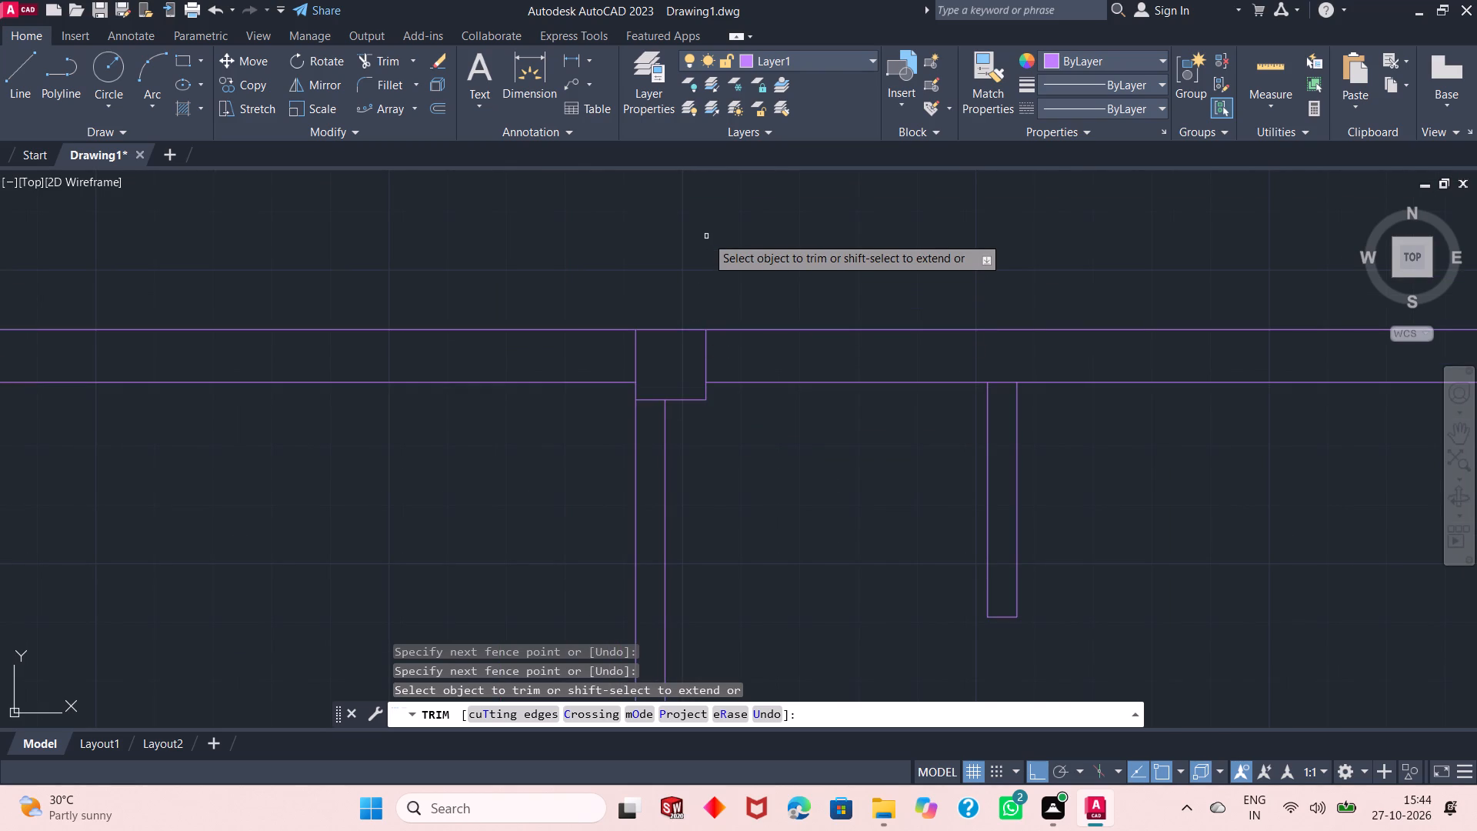
right_click(706, 236)
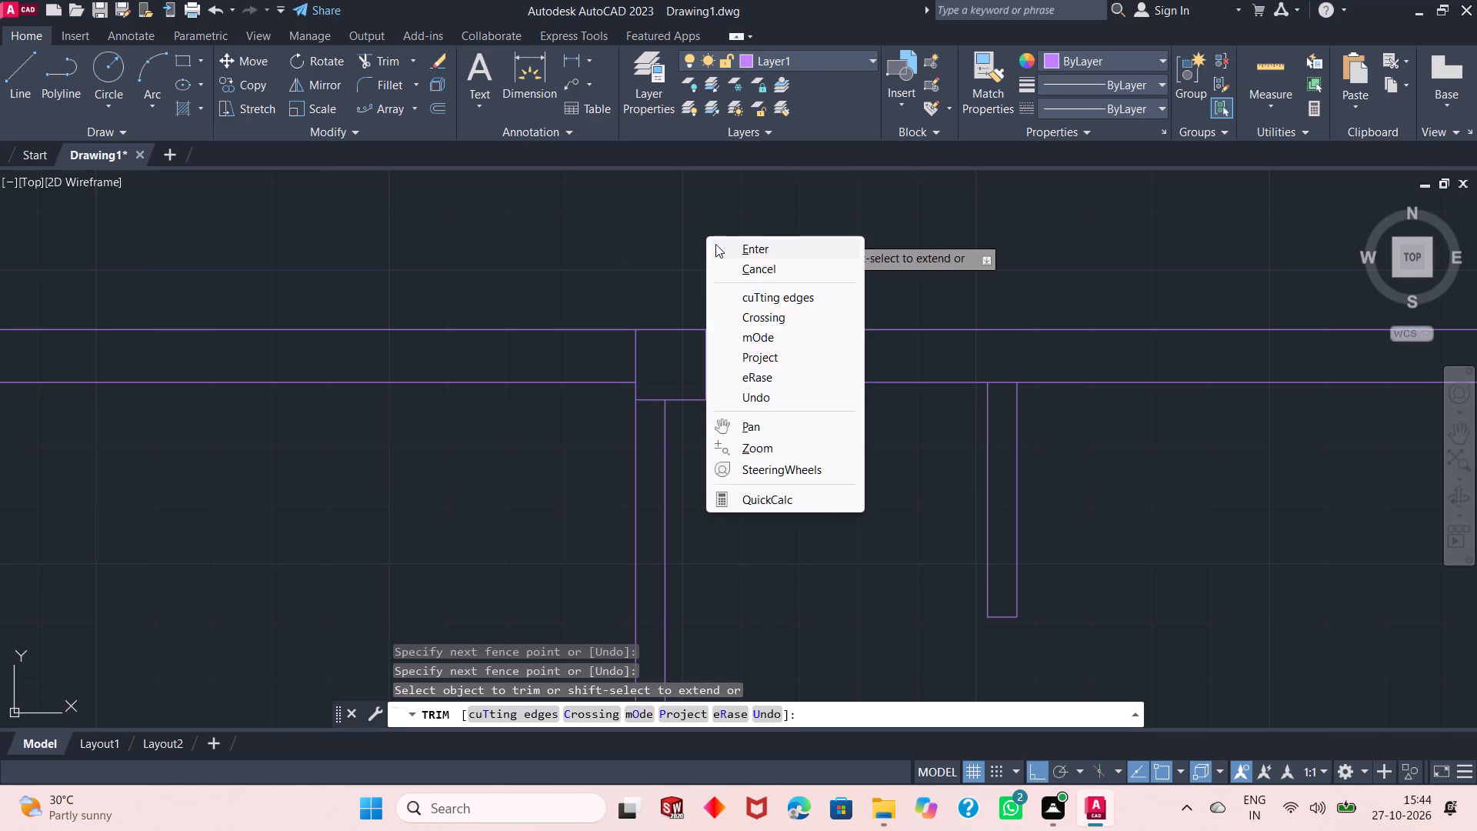
left_click(782, 247)
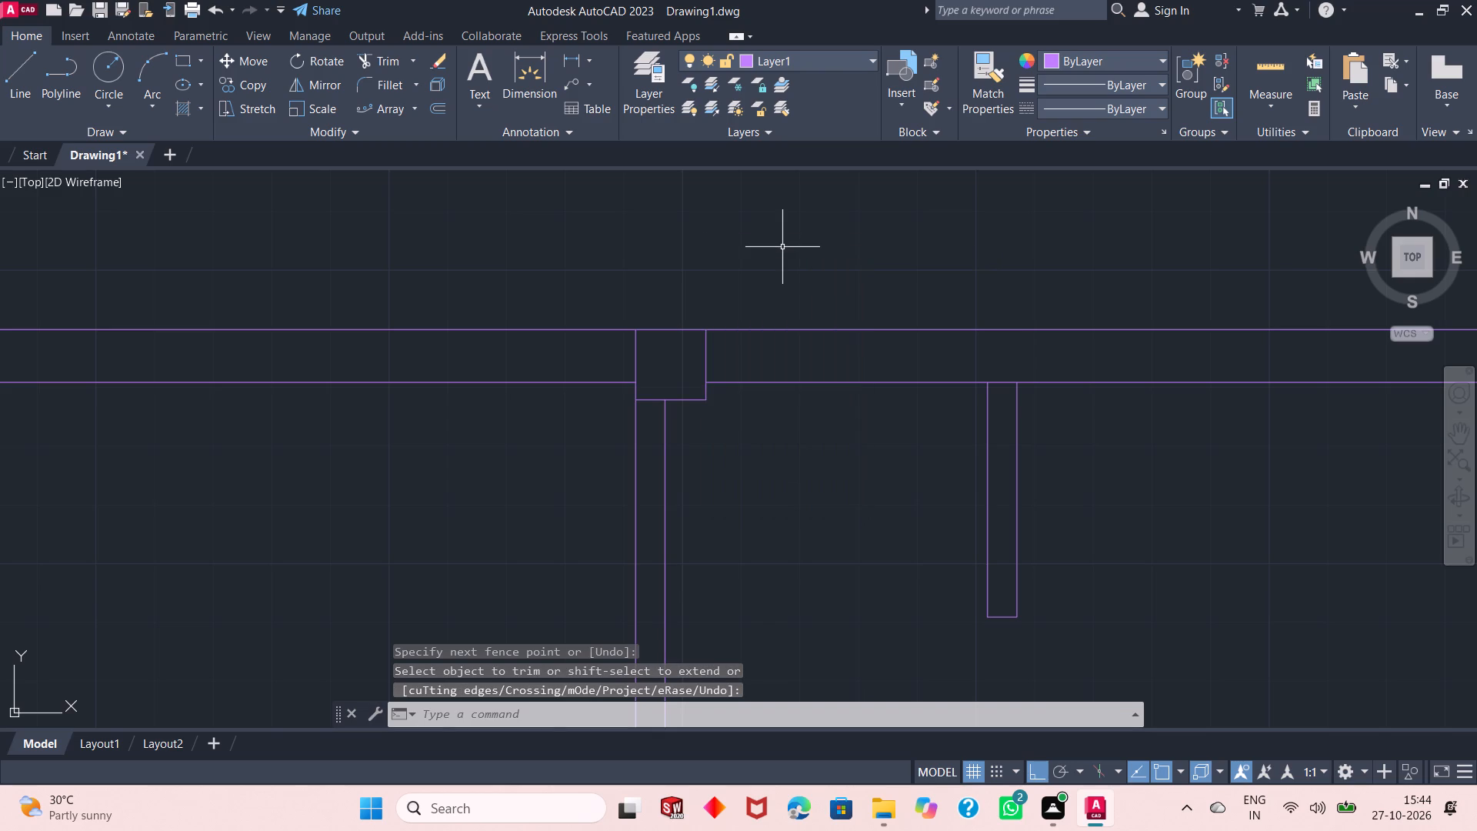
key("Escape")
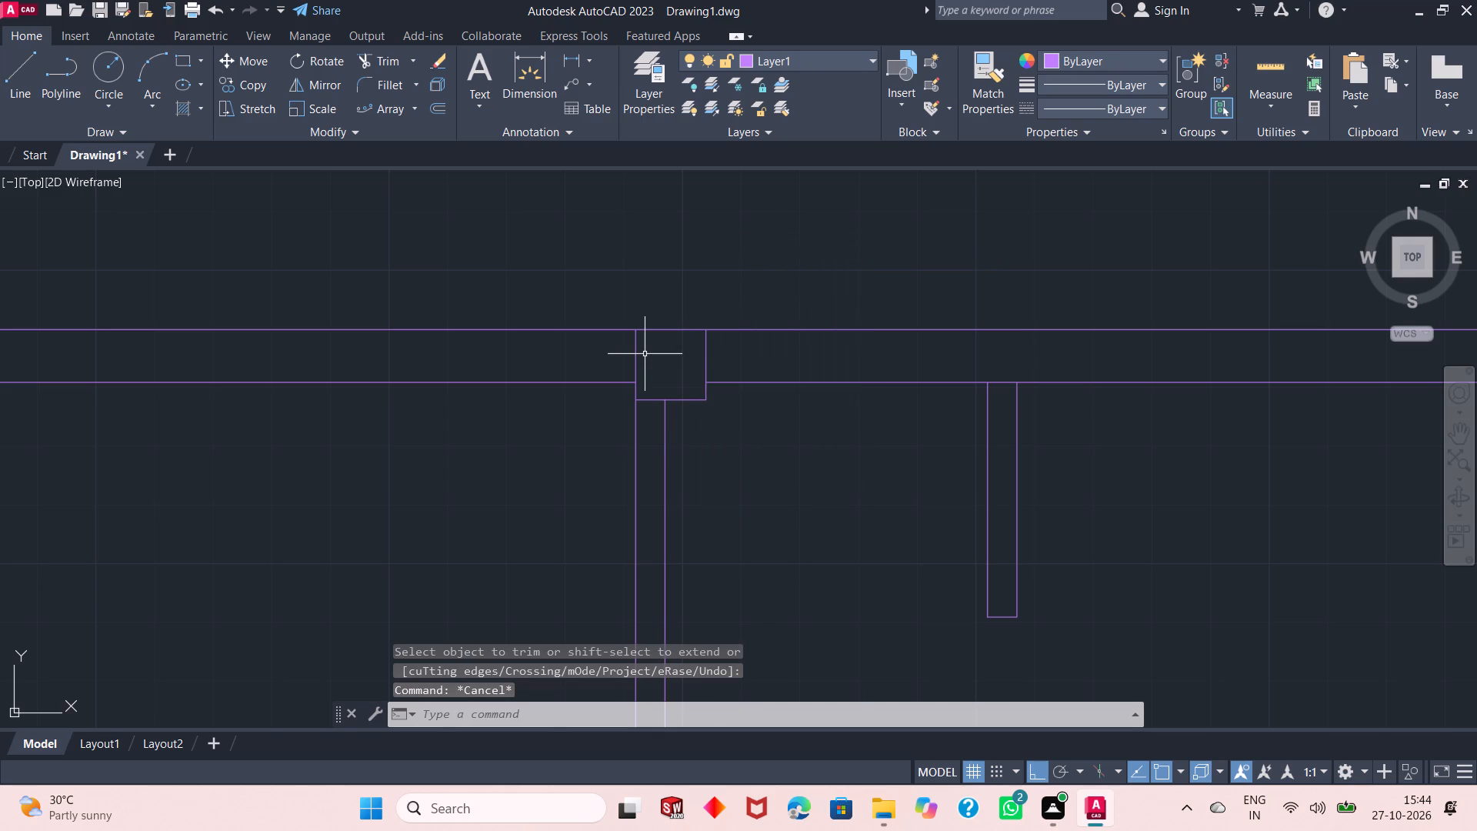
Draw a 1' by 1' square column with lines inside the plan's top-right outer wall corner.
scroll(645, 354, "down", 2, "ctrl")
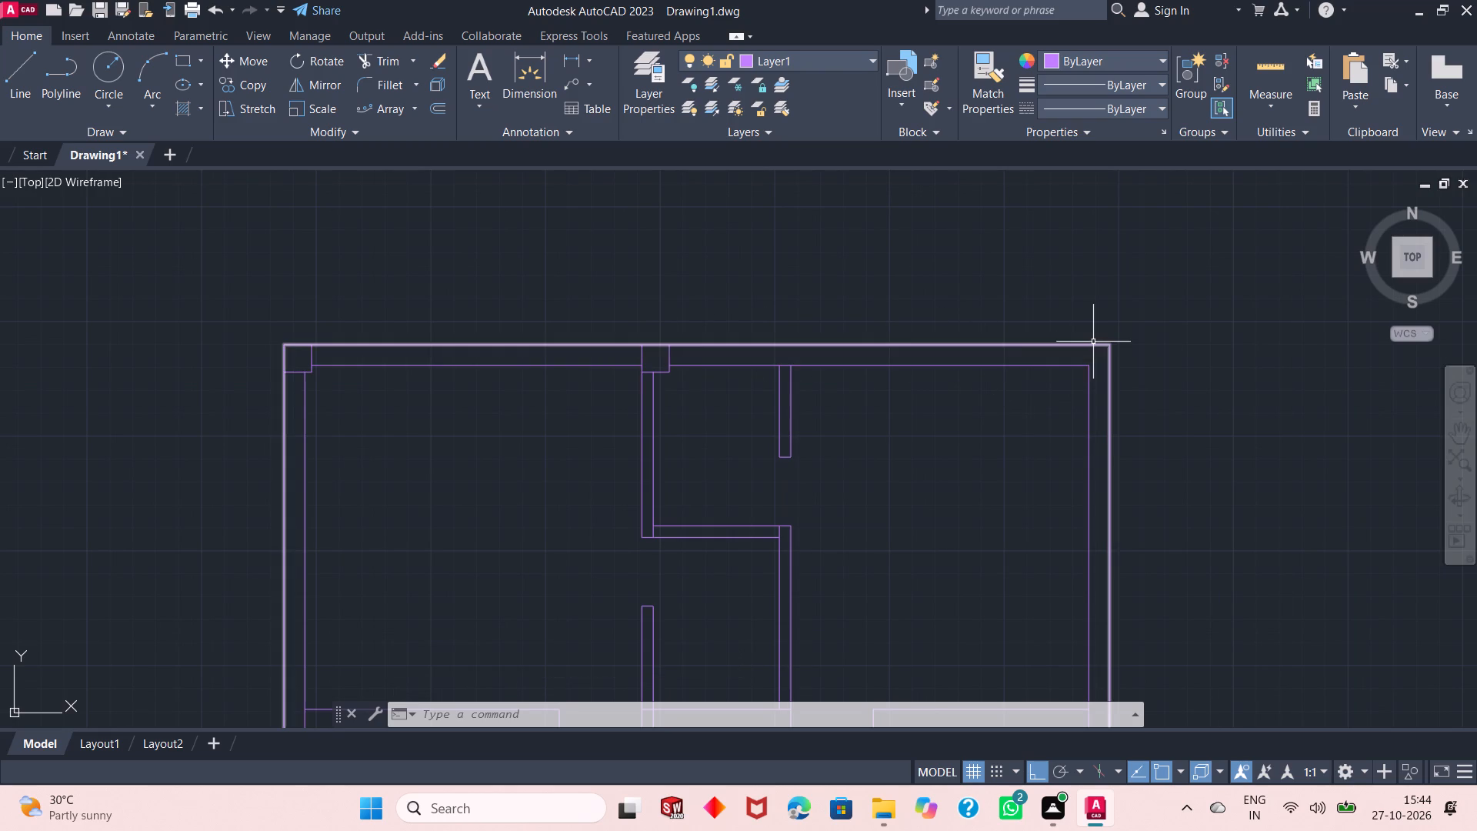
scroll(1085, 399, "up", 2, "ctrl")
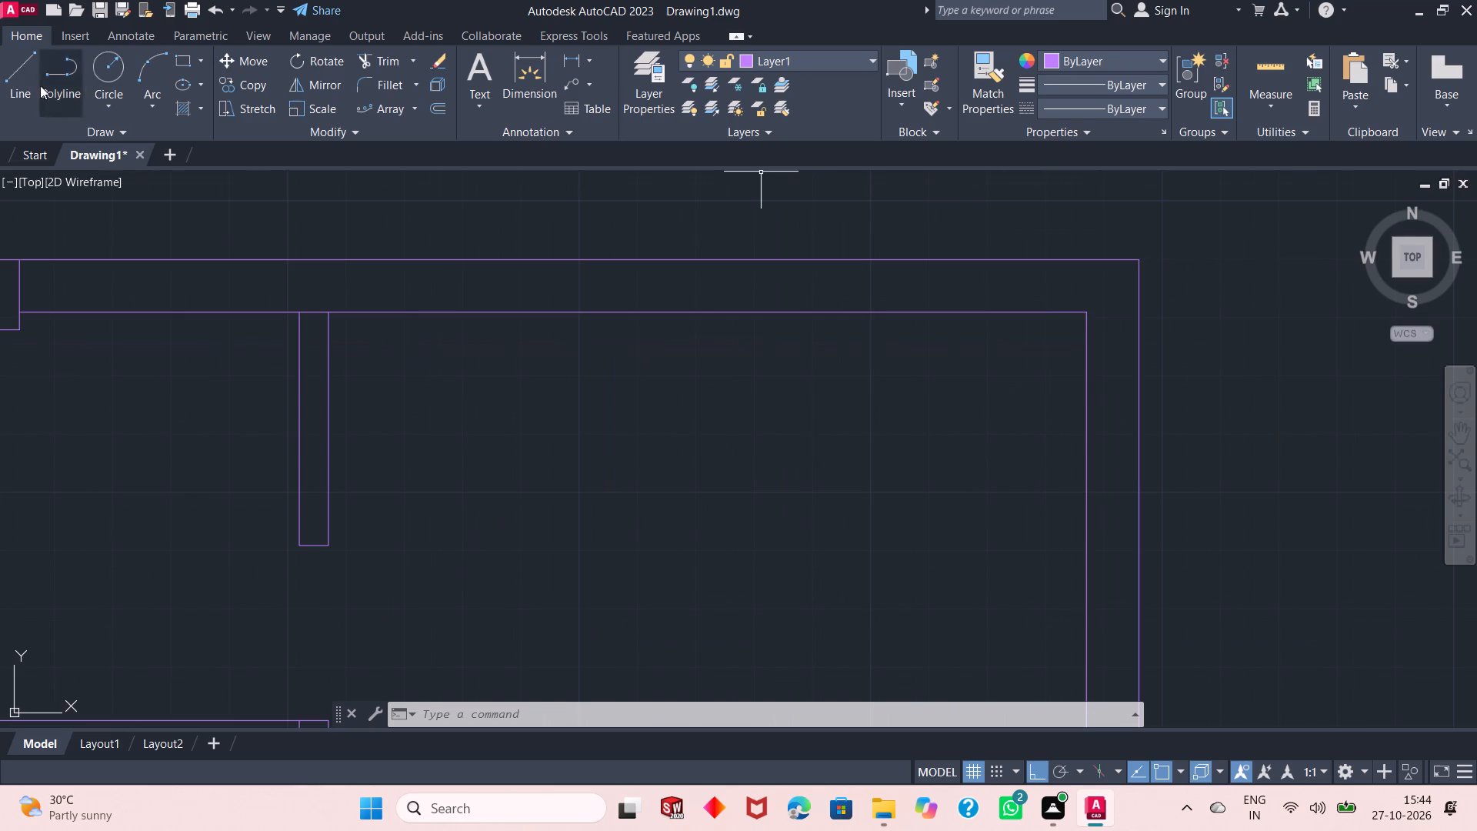
left_click(9, 83)
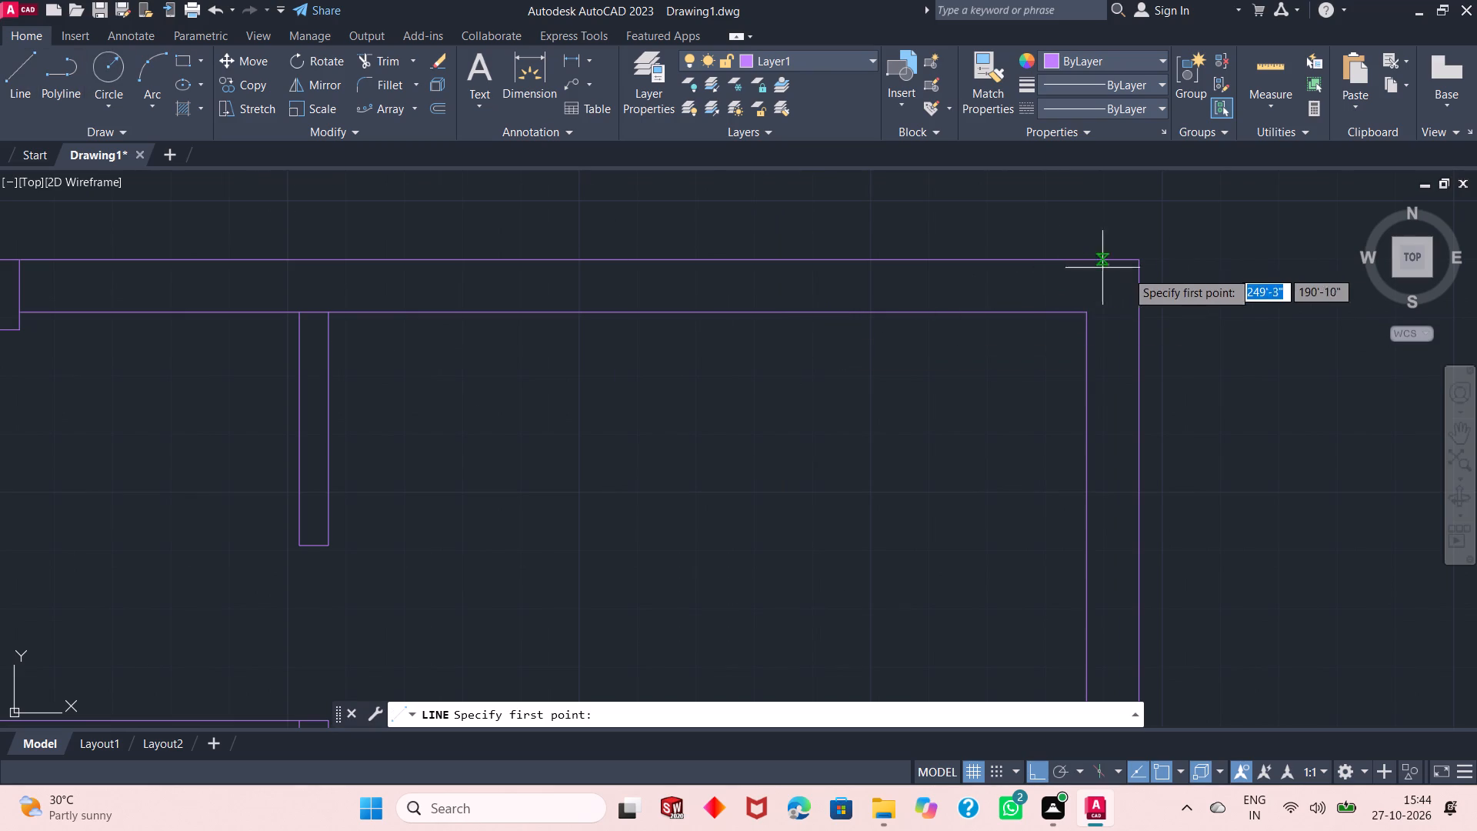
left_click(1139, 262)
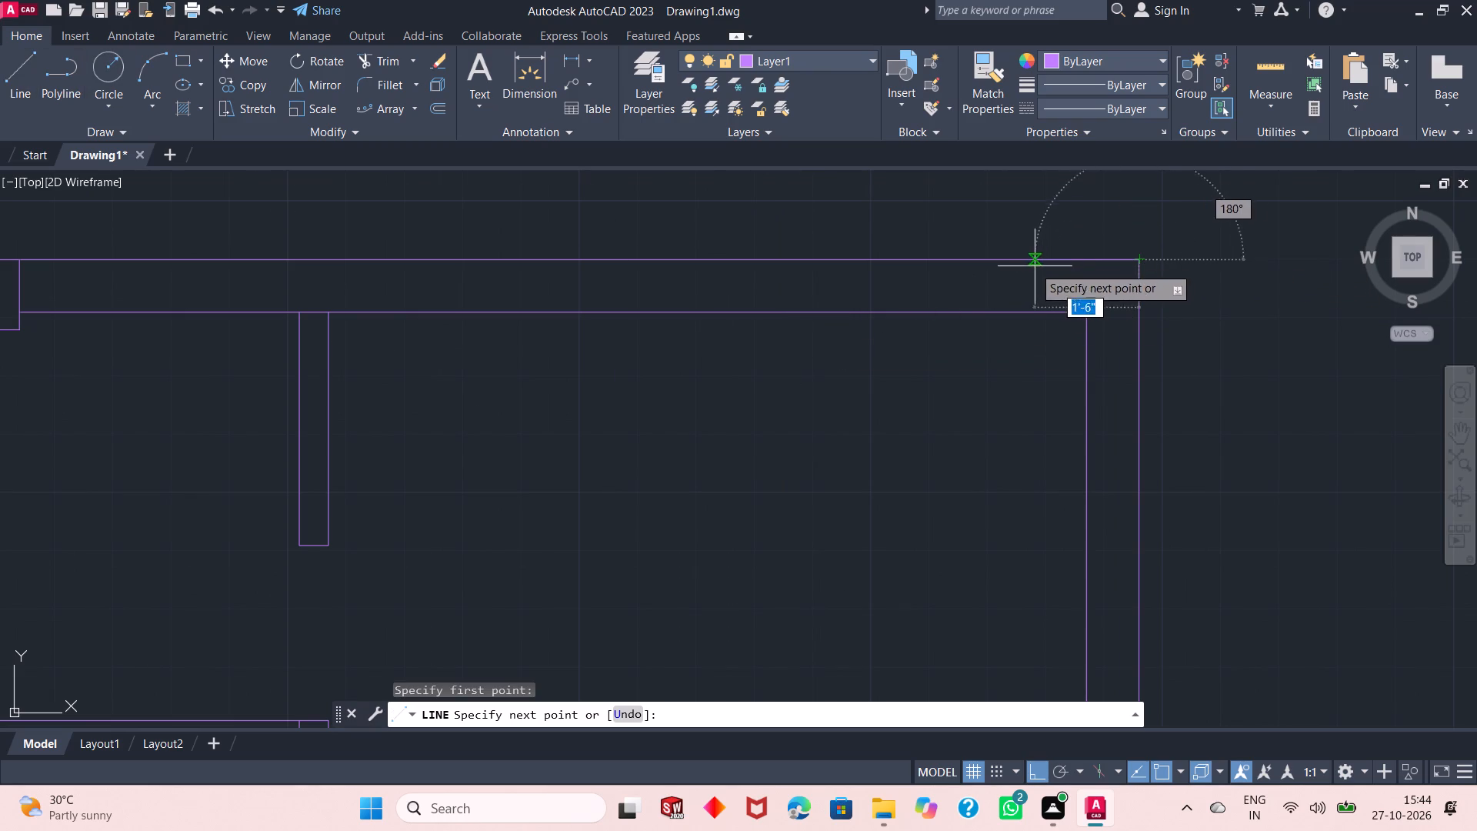
type("1'")
key("Return")
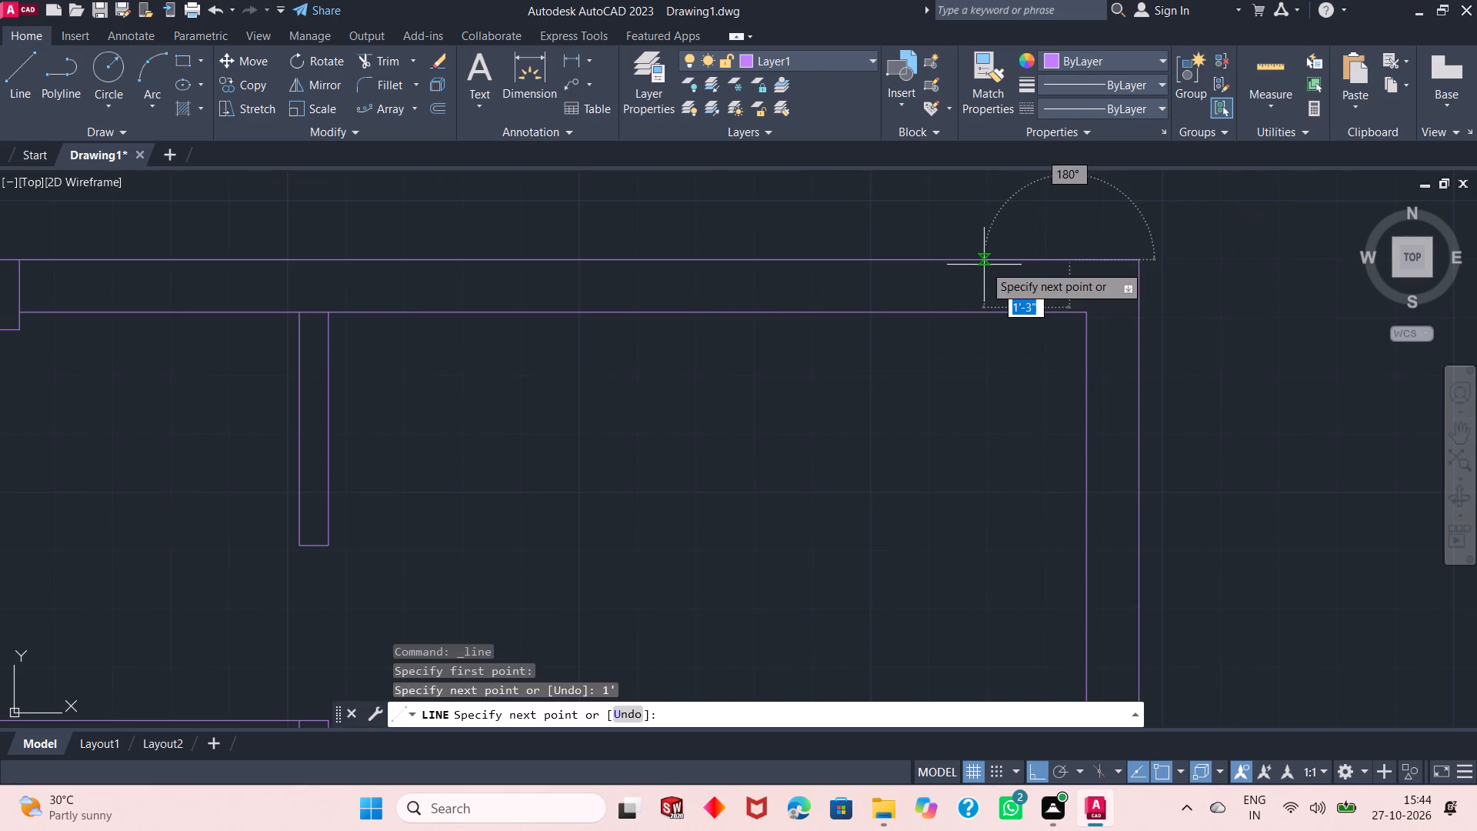
type("1'")
key("Return")
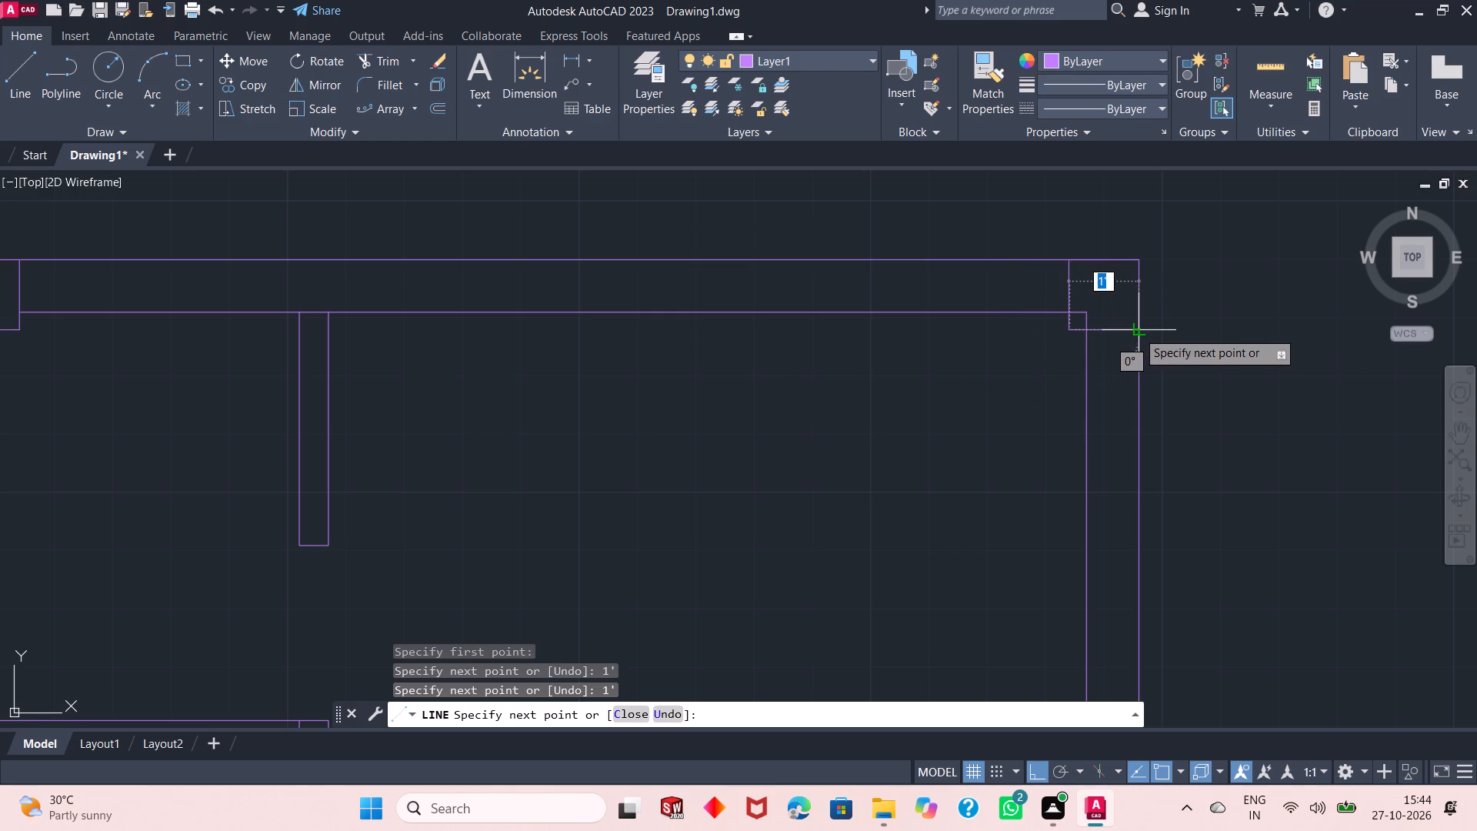
left_click(1137, 331)
key("Escape")
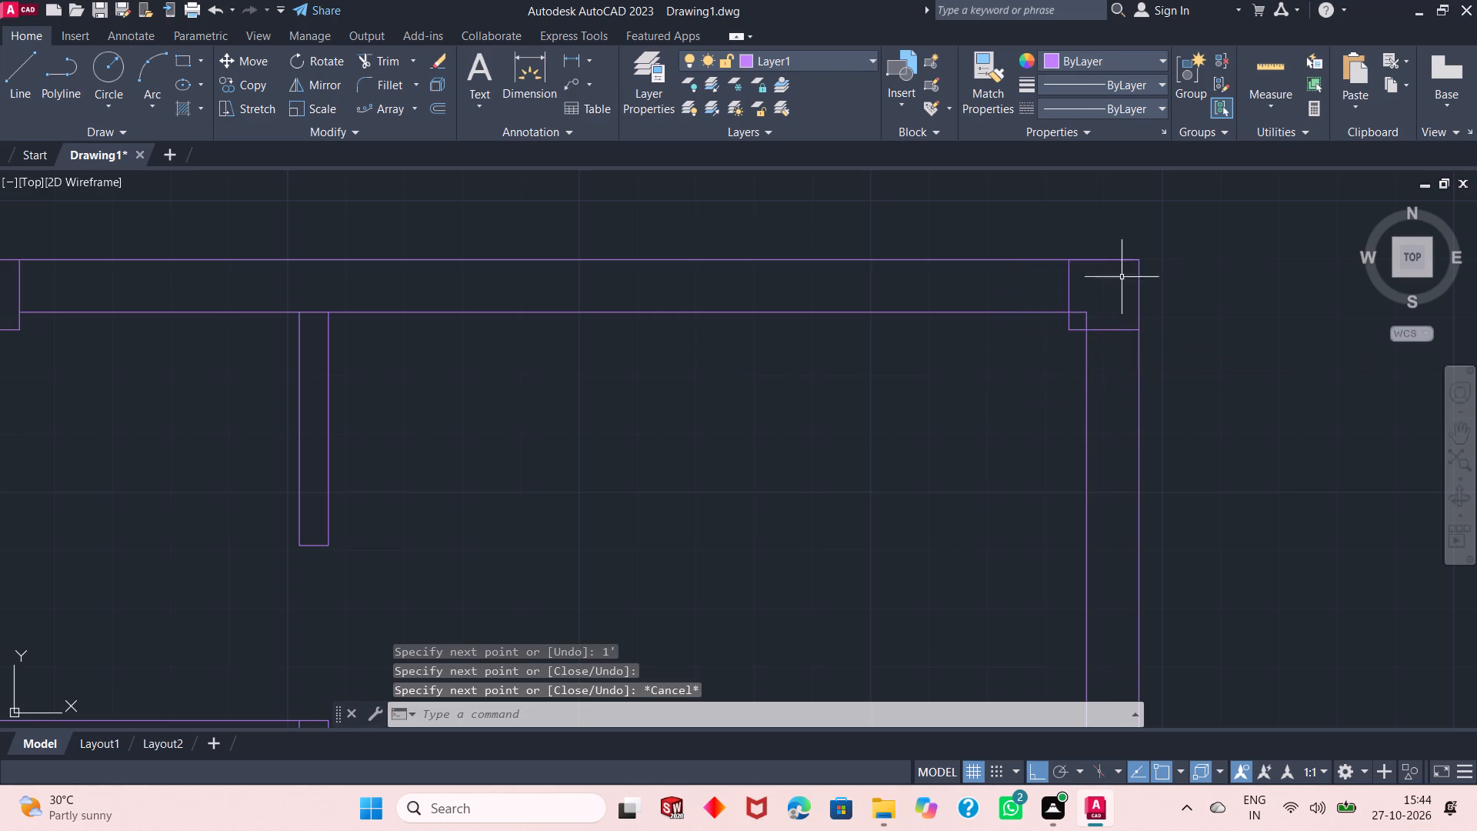
Trim the inner wall lines crossing the square column at the plan's top-right corner.
left_click(388, 65)
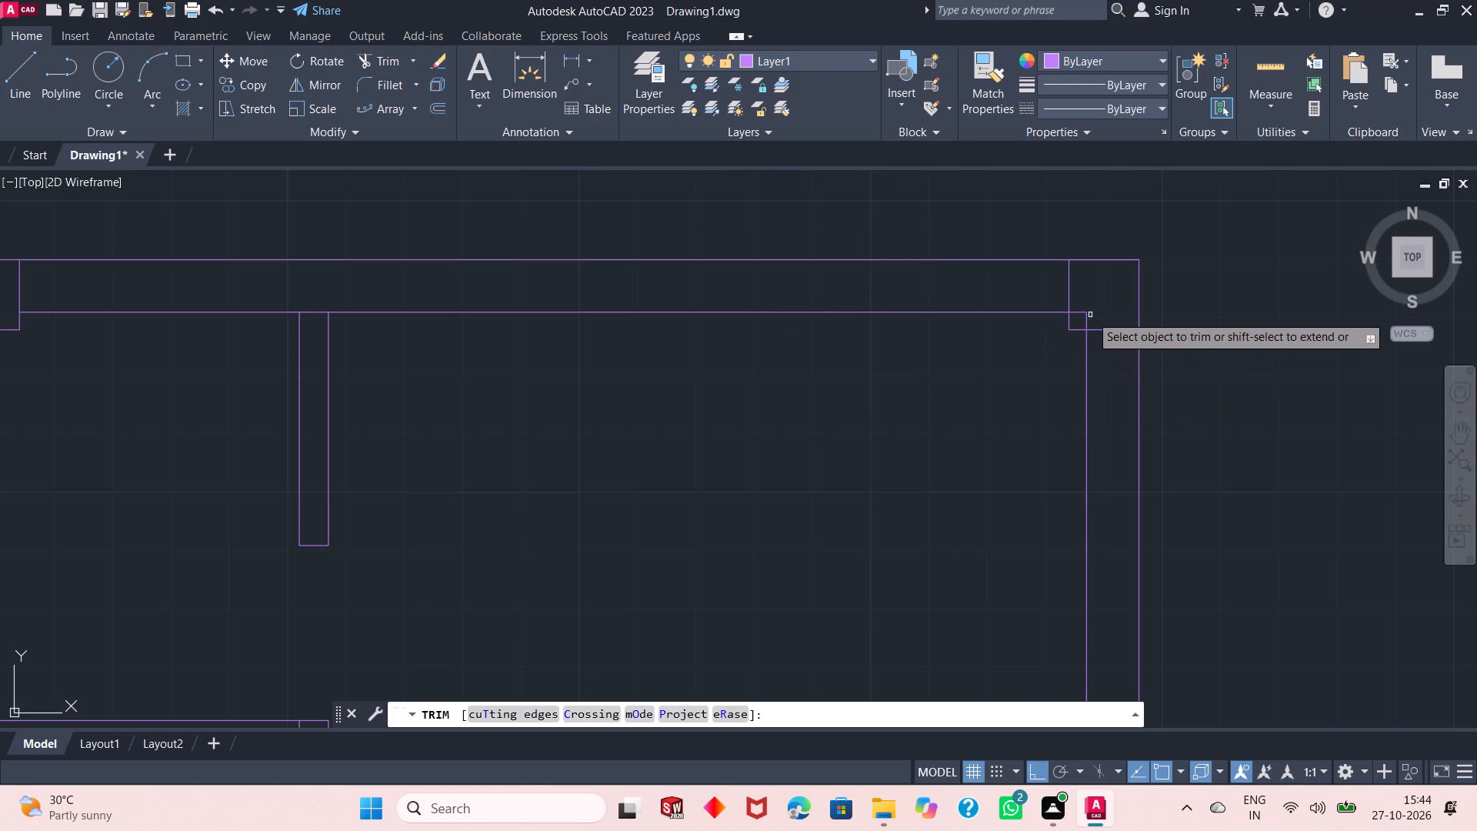
left_click(1075, 313)
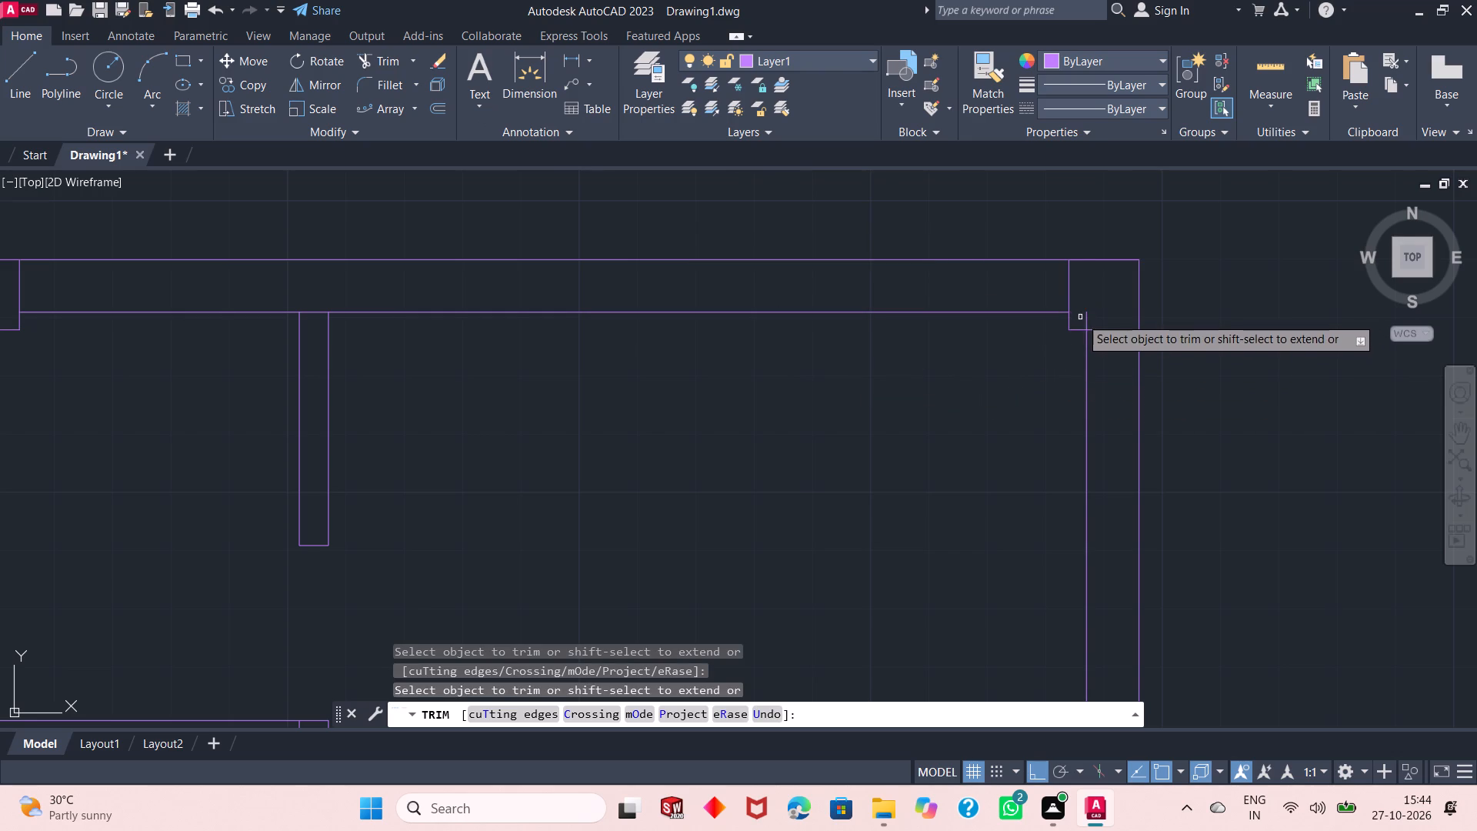
left_click(1085, 323)
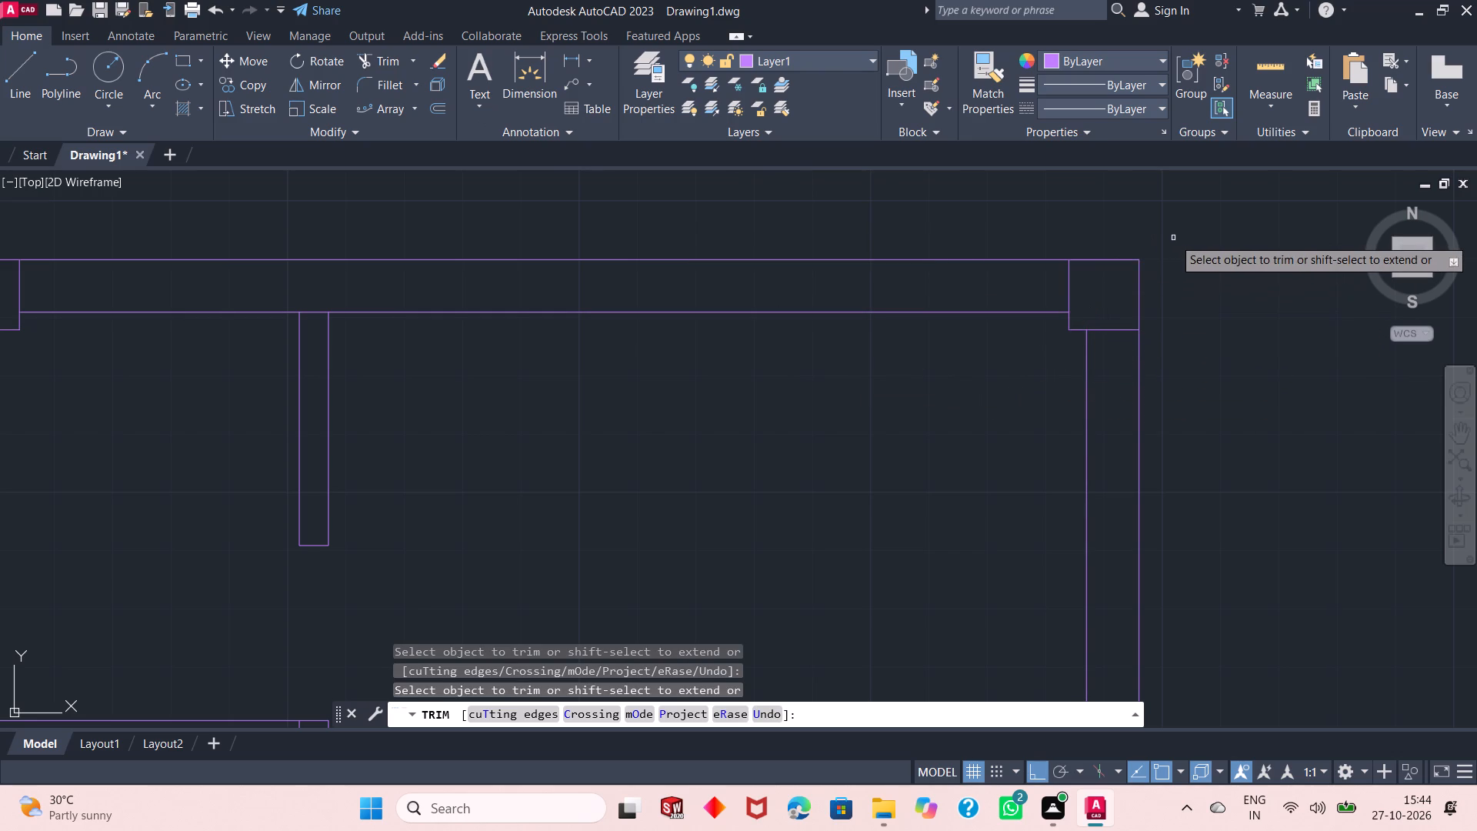
right_click(1173, 238)
left_click(1199, 245)
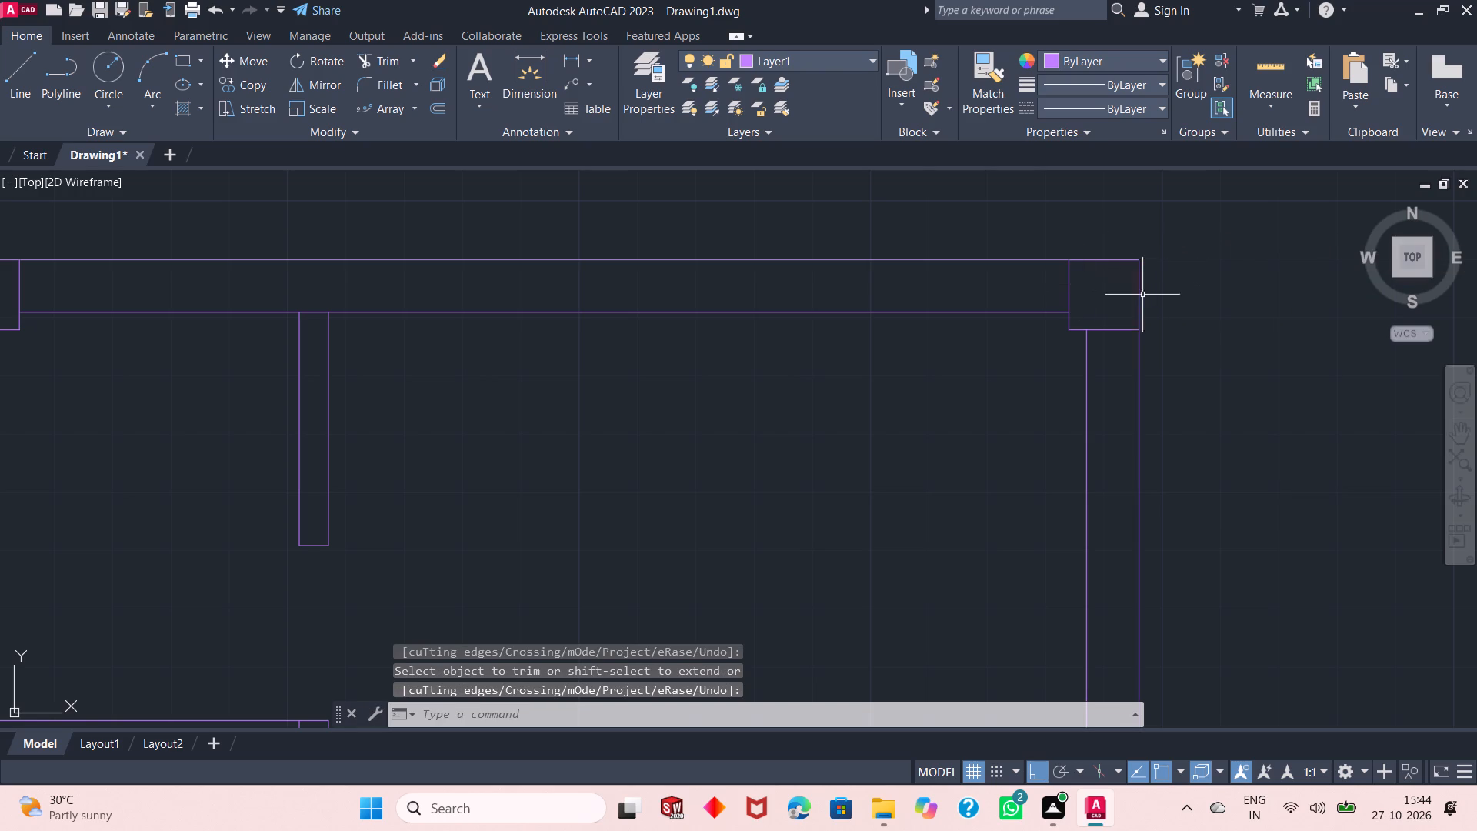
Draw a 1' by 1' square column on the right outer wall, level with the lower face of the adjoining interior wall.
scroll(1151, 295, "down", 2, "ctrl")
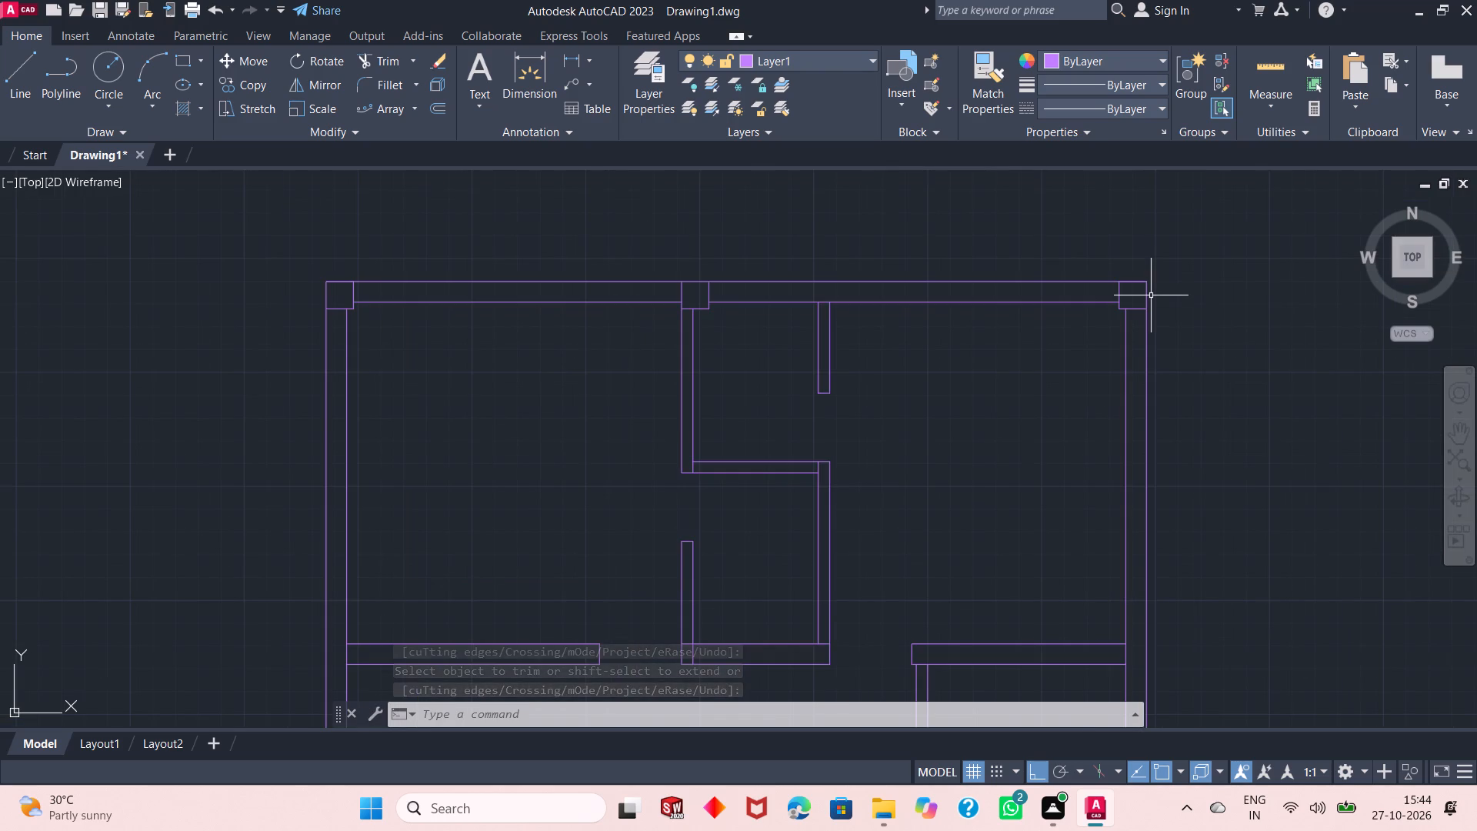
scroll(1151, 295, "down", 2, "ctrl")
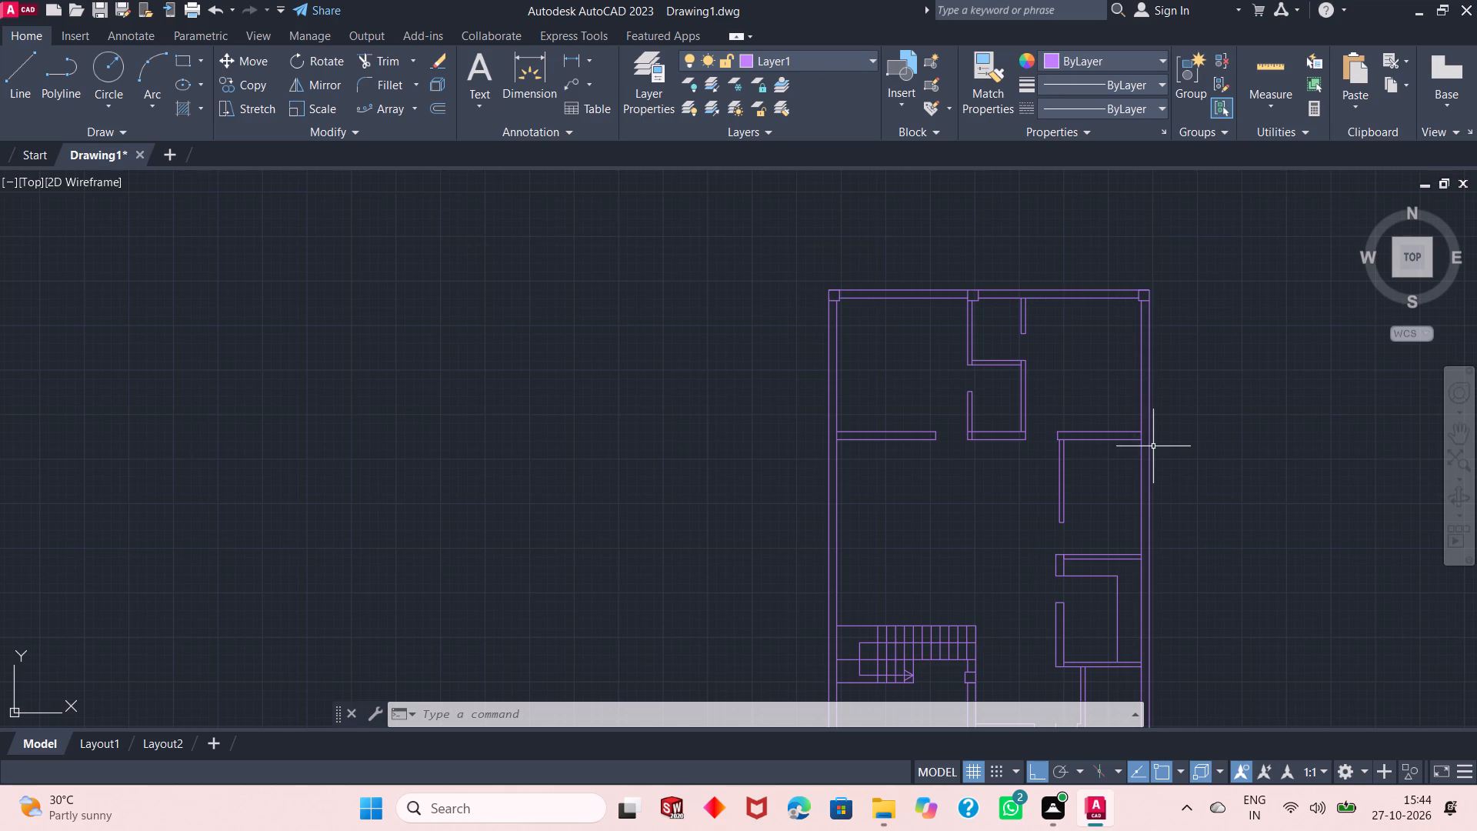
scroll(1153, 446, "up", 3, "ctrl")
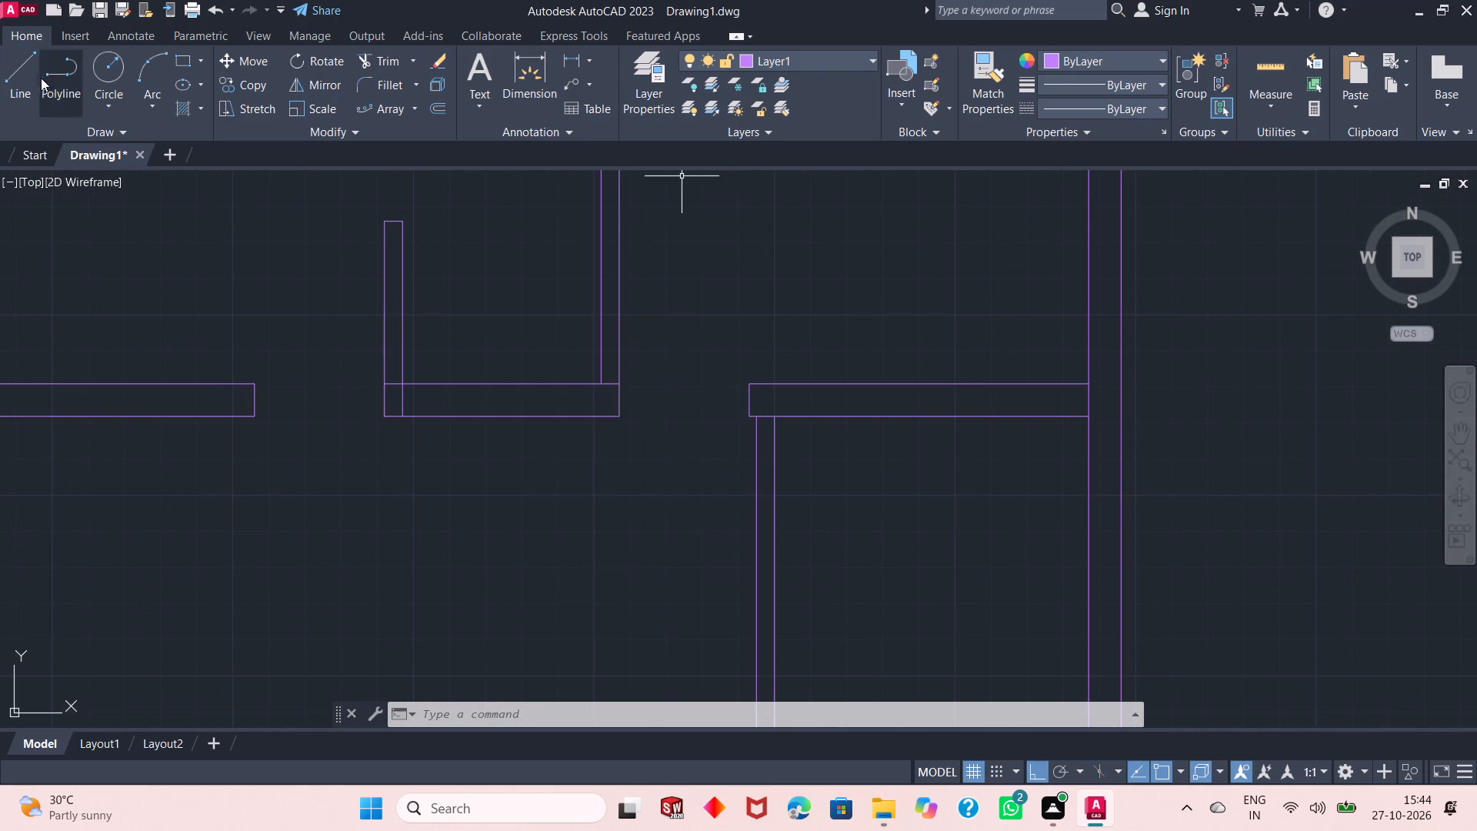
left_click(22, 76)
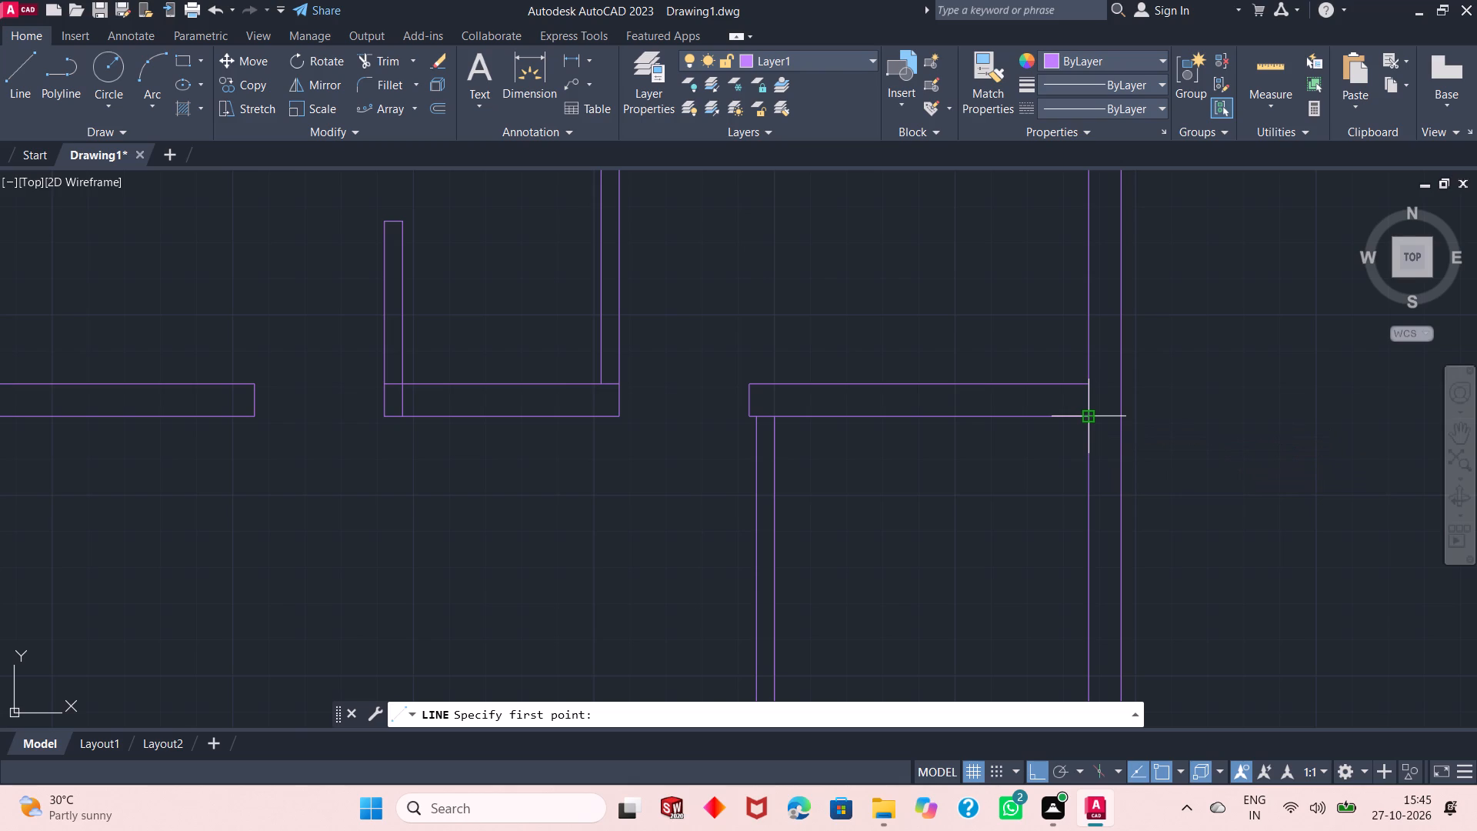
left_click(1121, 414)
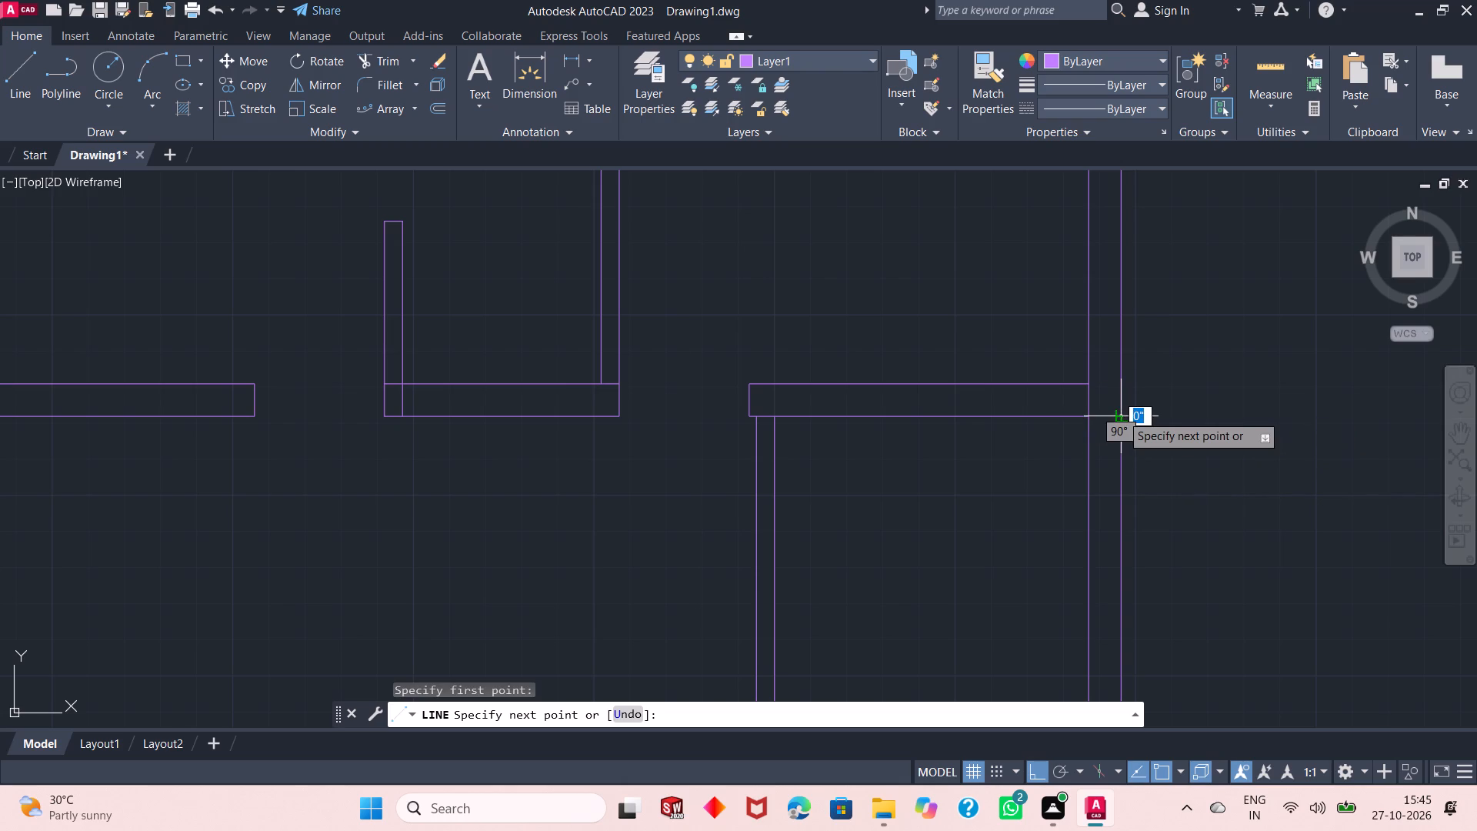
type("1'")
key("Return")
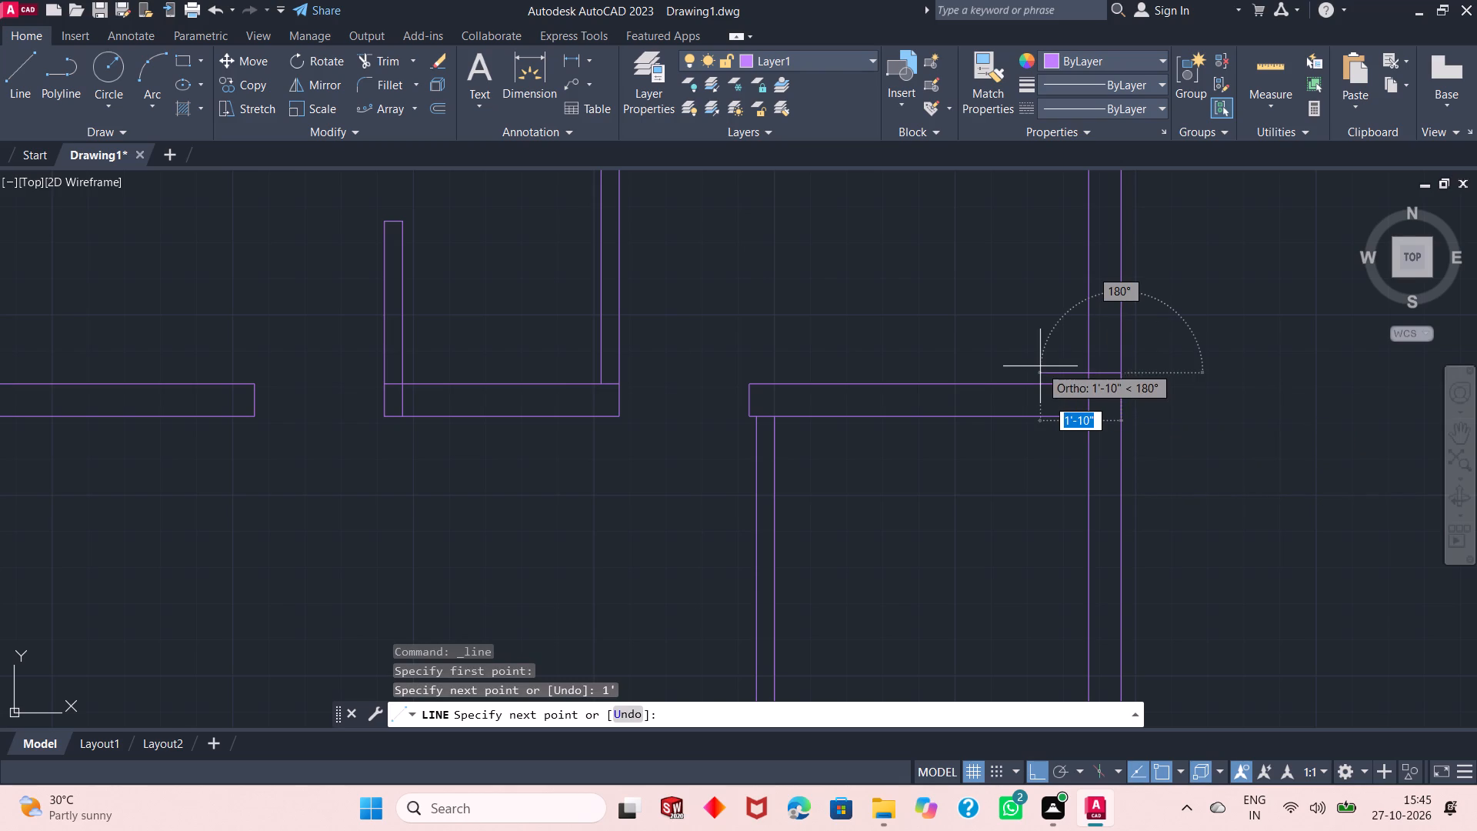
type("1'")
key("Return")
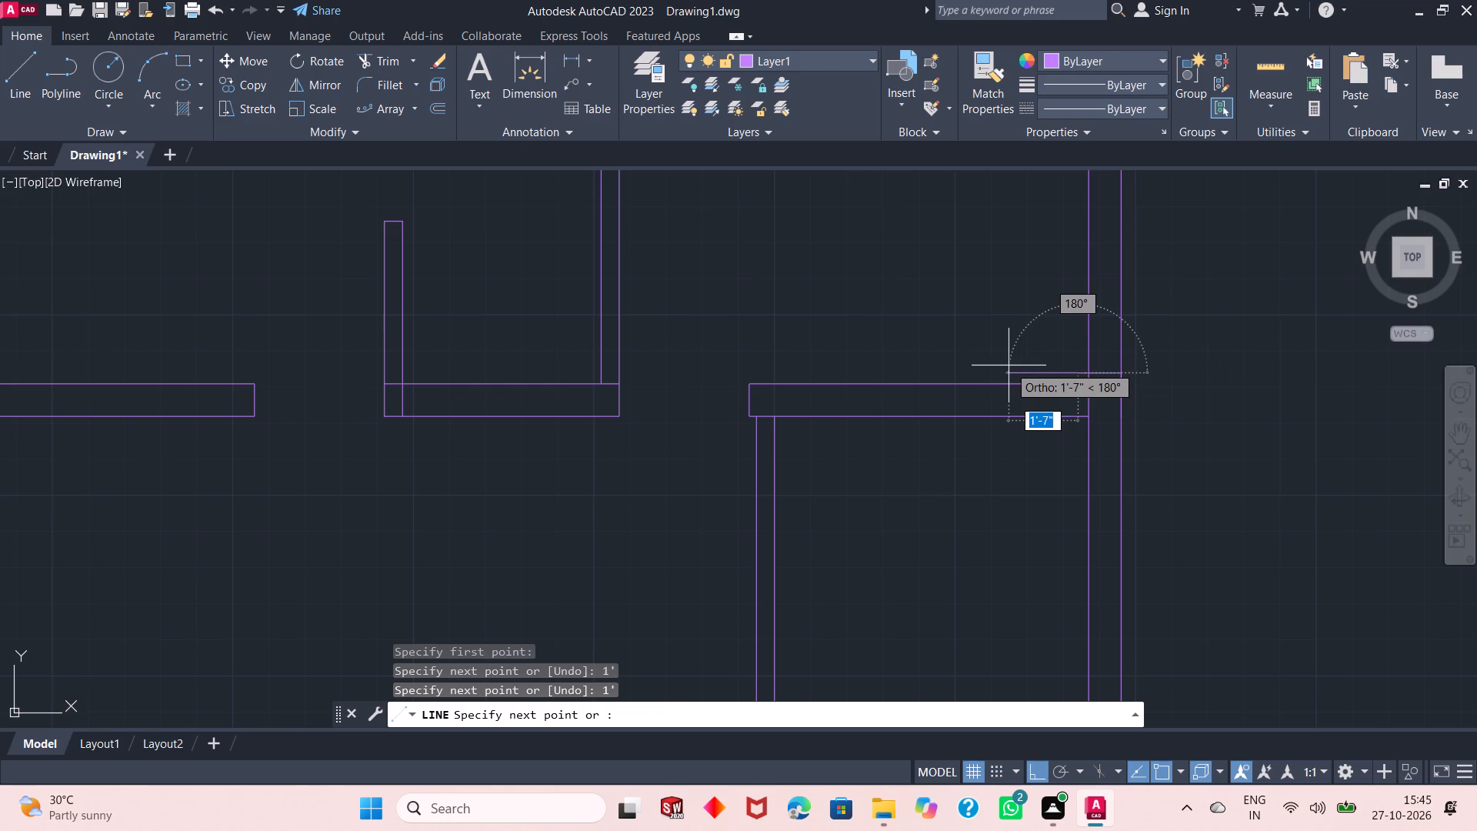
left_click(1074, 419)
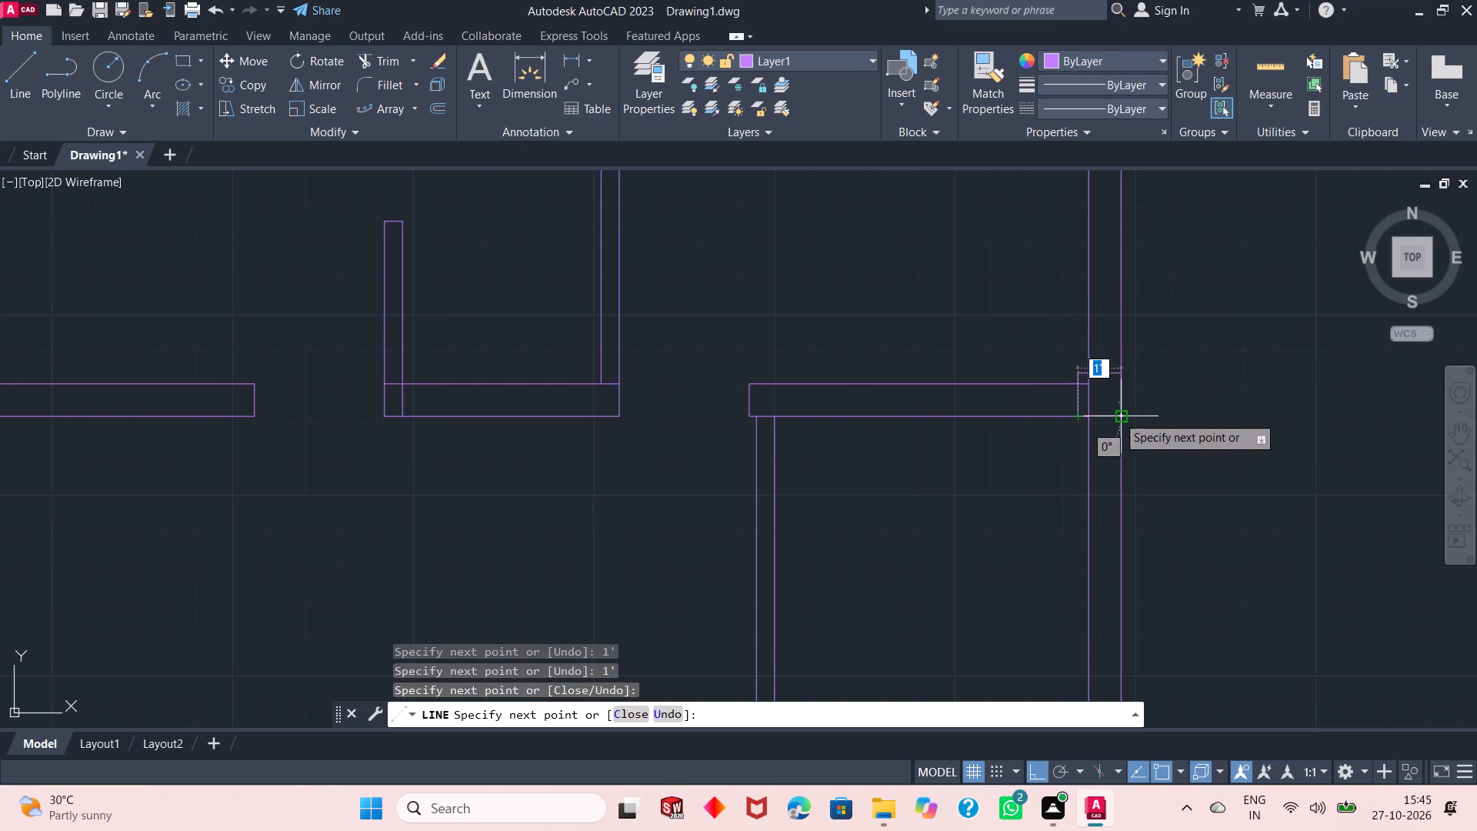
left_click(1121, 412)
key("Escape")
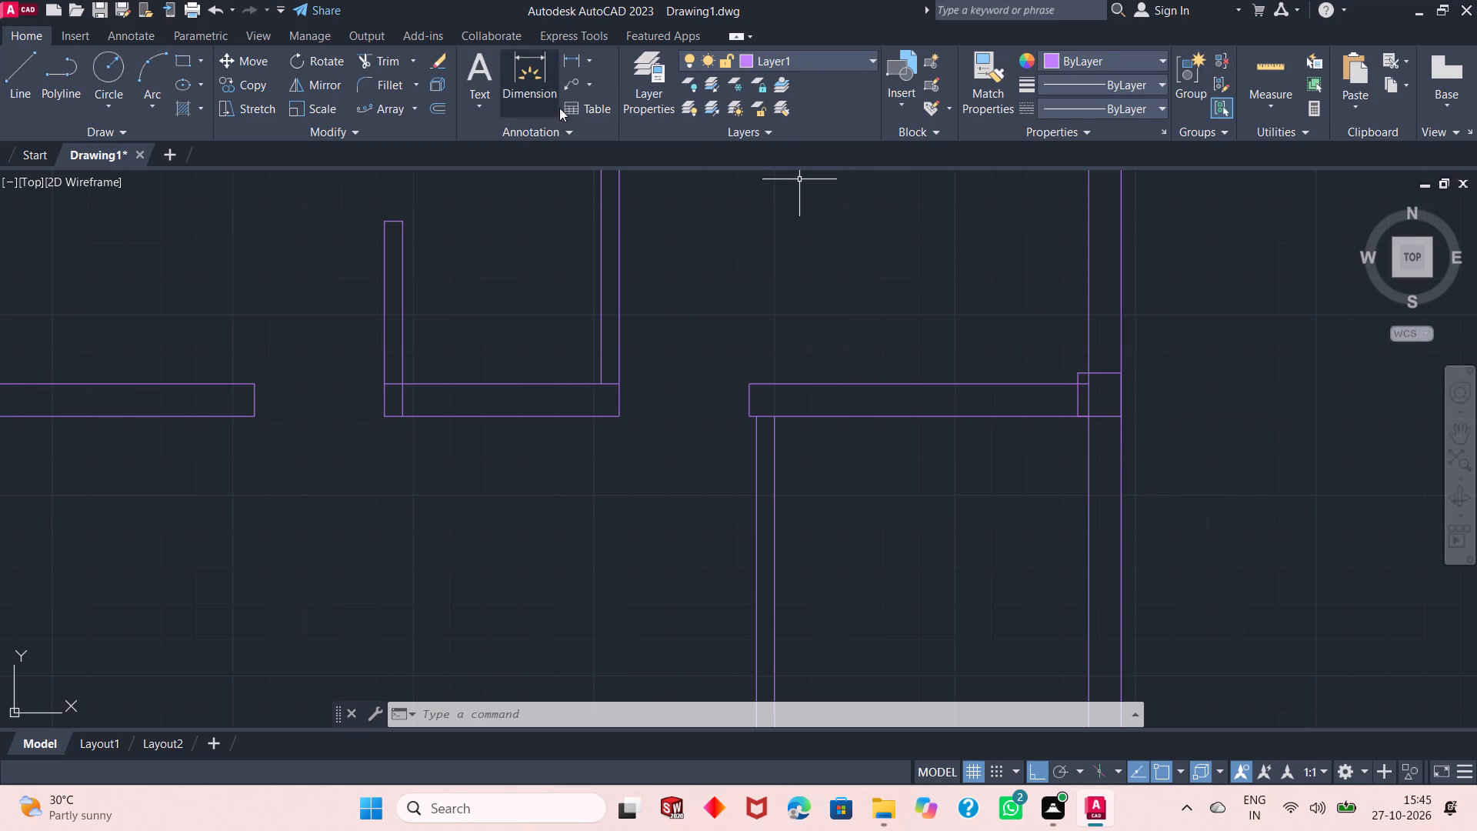
Trim the wall lines inside the square column where the interior wall meets the right outer wall.
left_click(390, 59)
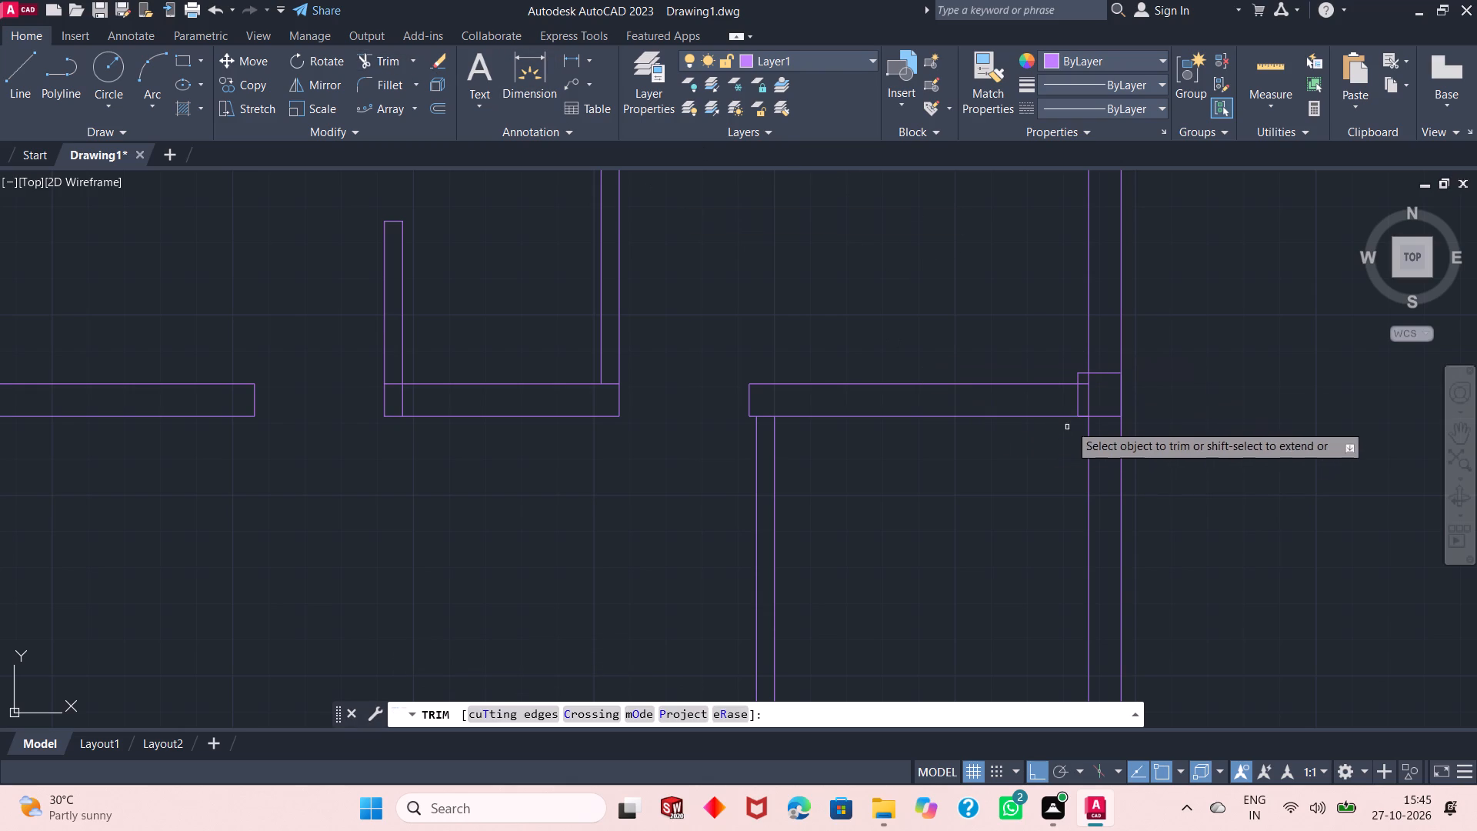
left_click(1083, 384)
left_click(1086, 384)
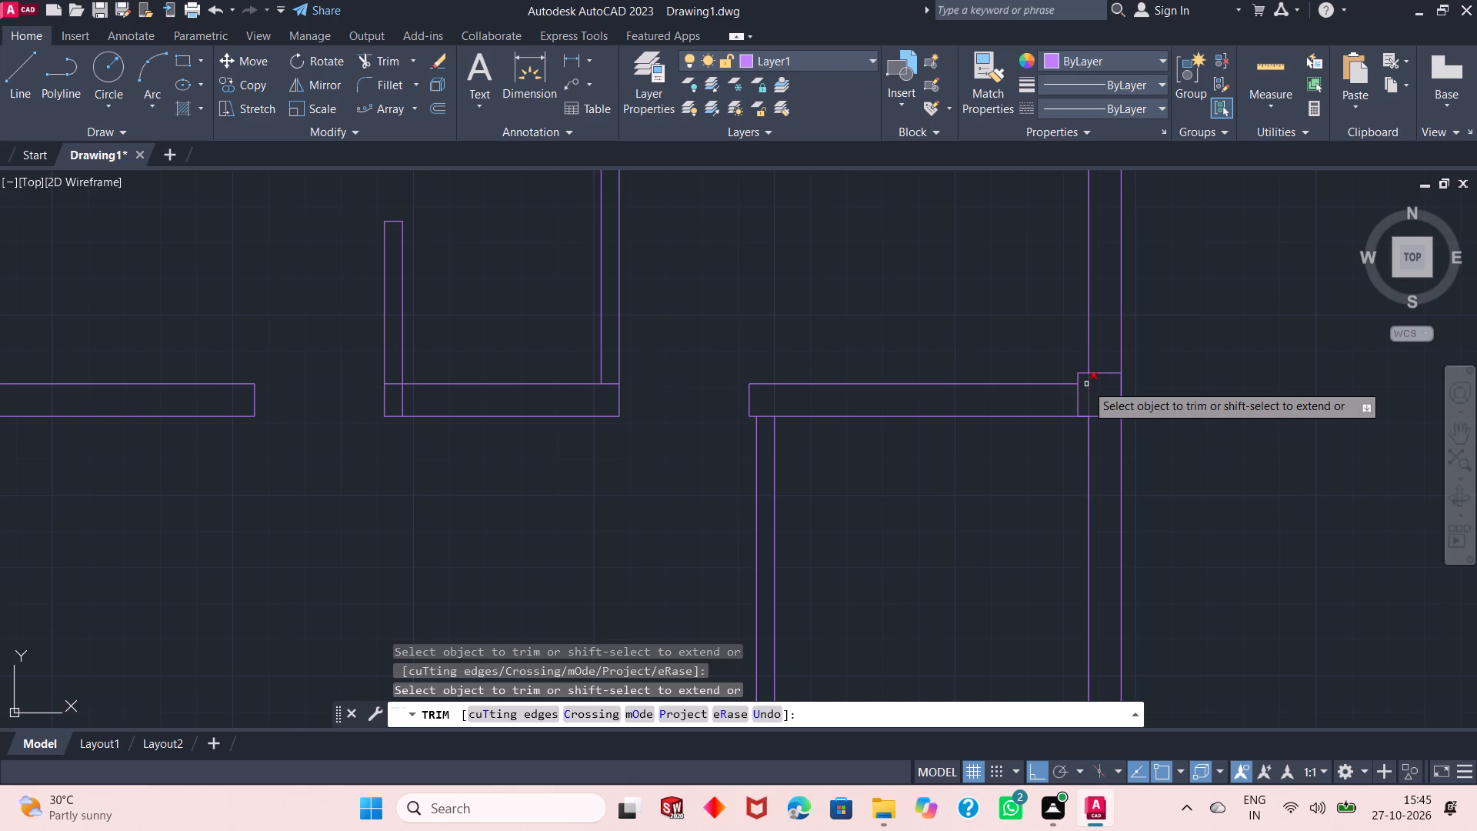
right_click(1159, 315)
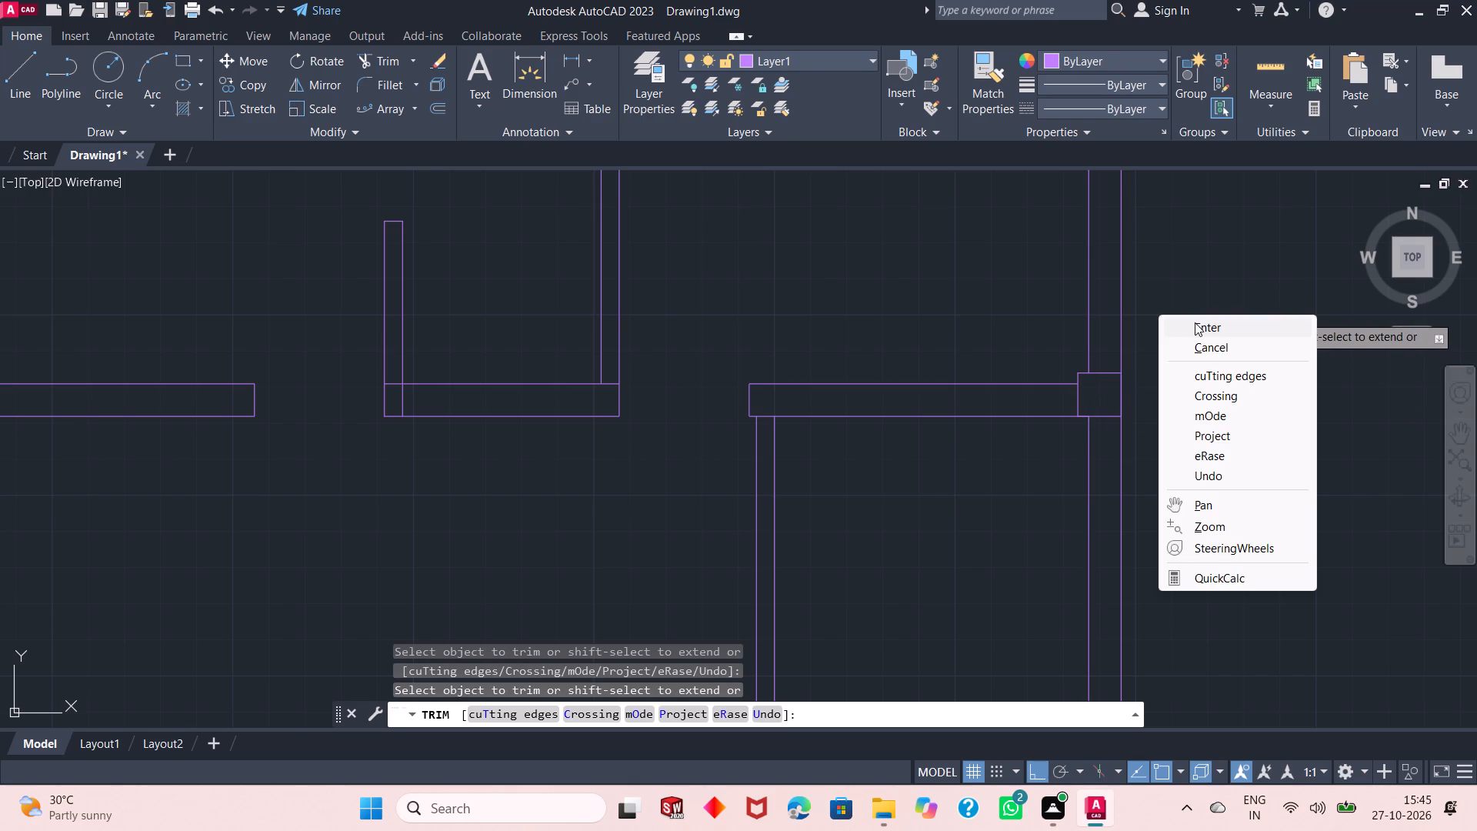
left_click(1195, 322)
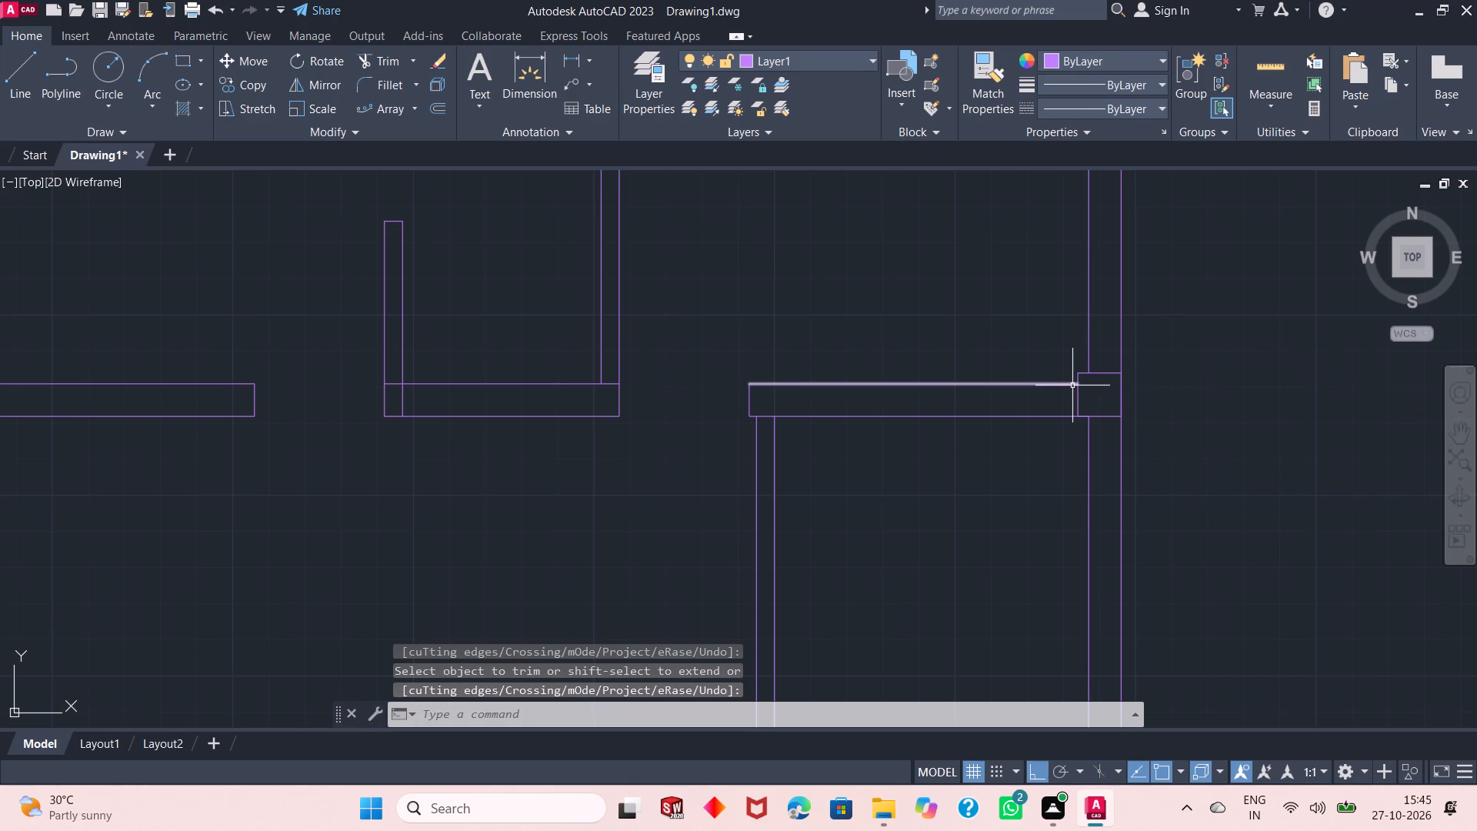
Draw a 1' by 1' square column with lines inside the bottom-left wall corner of the small central room.
scroll(1072, 385, "down", 3, "ctrl")
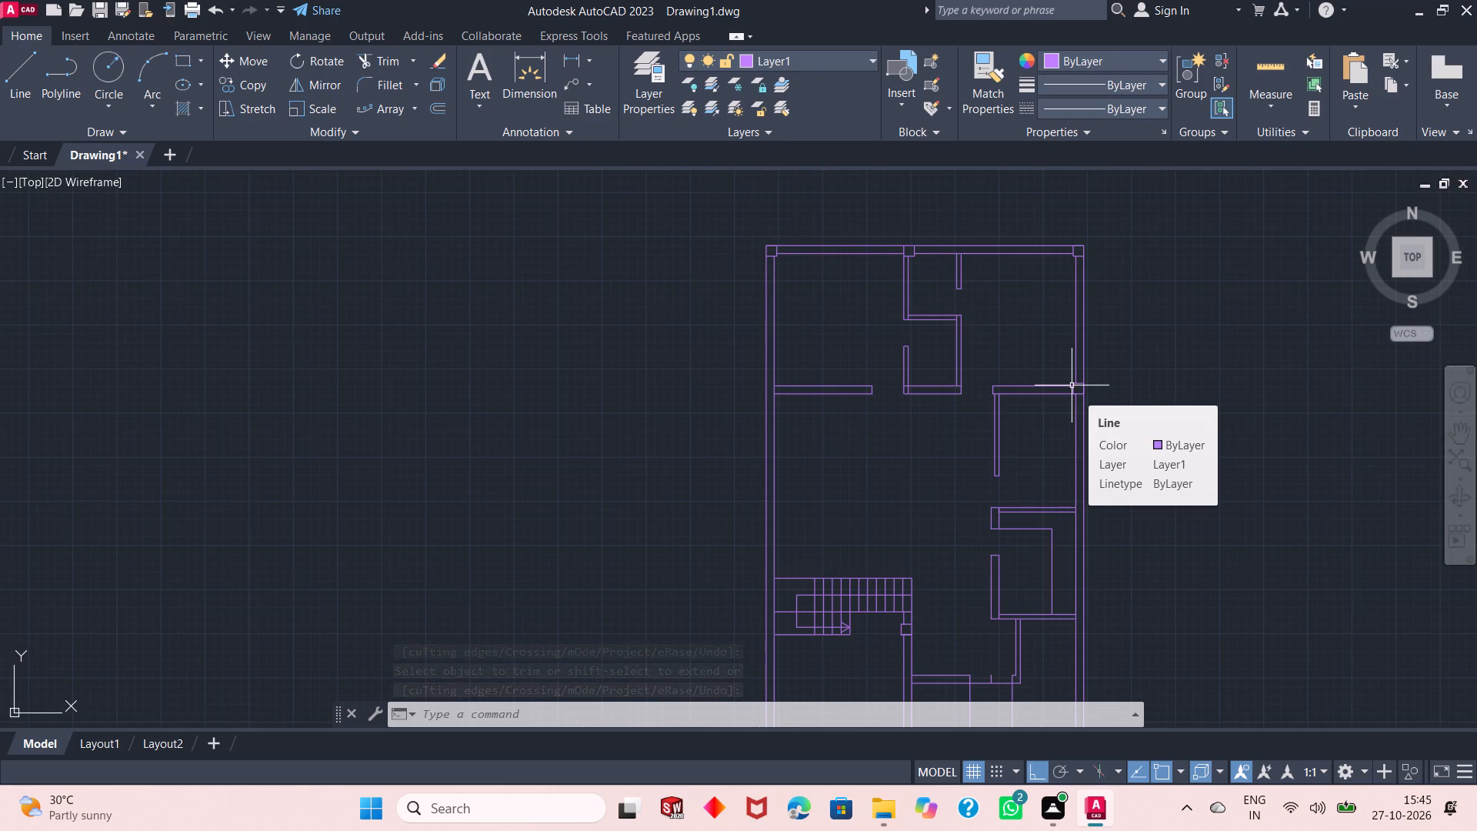
scroll(920, 370, "up", 1)
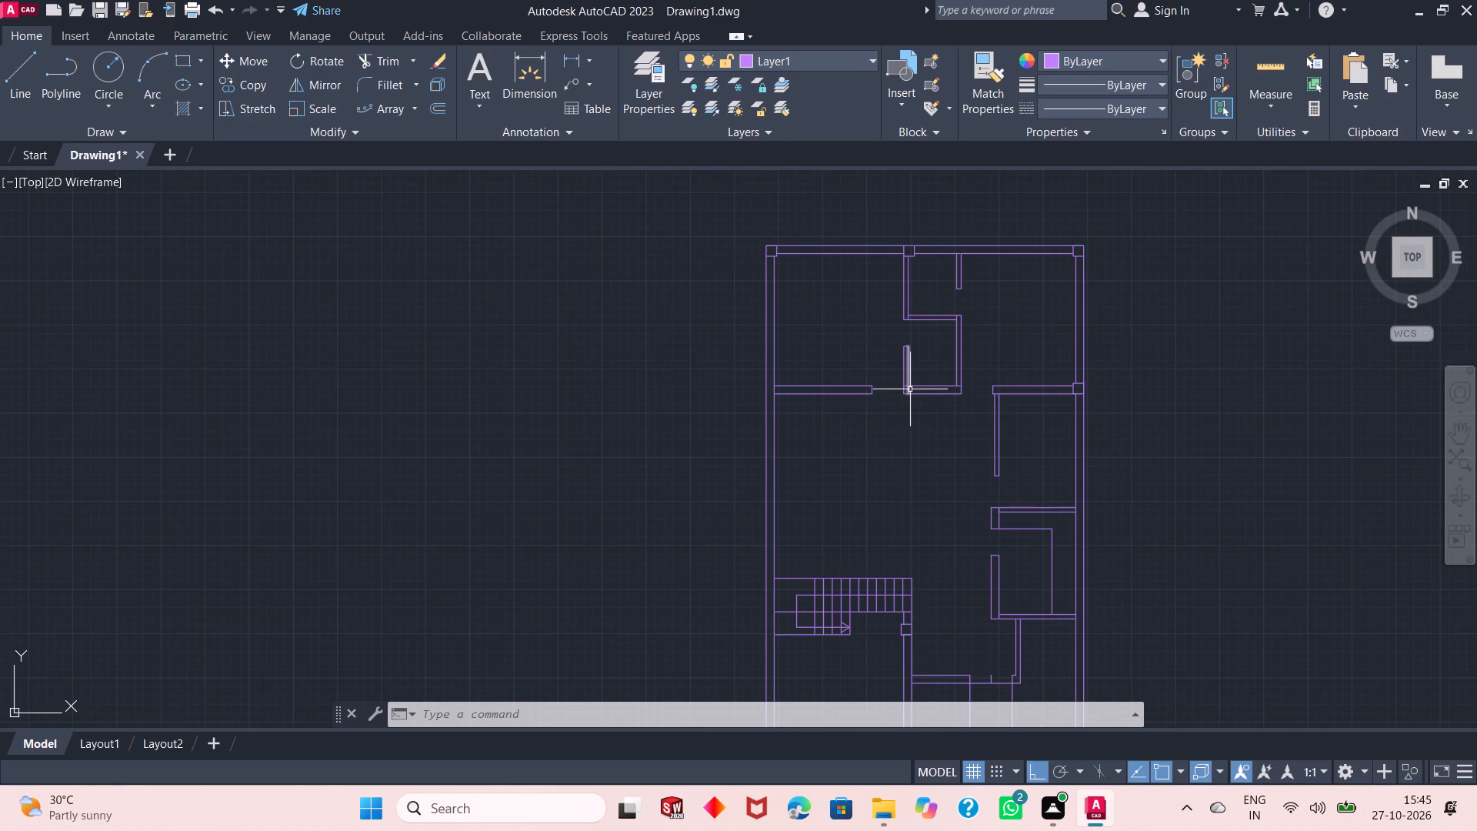
scroll(910, 389, "up", 3, "ctrl")
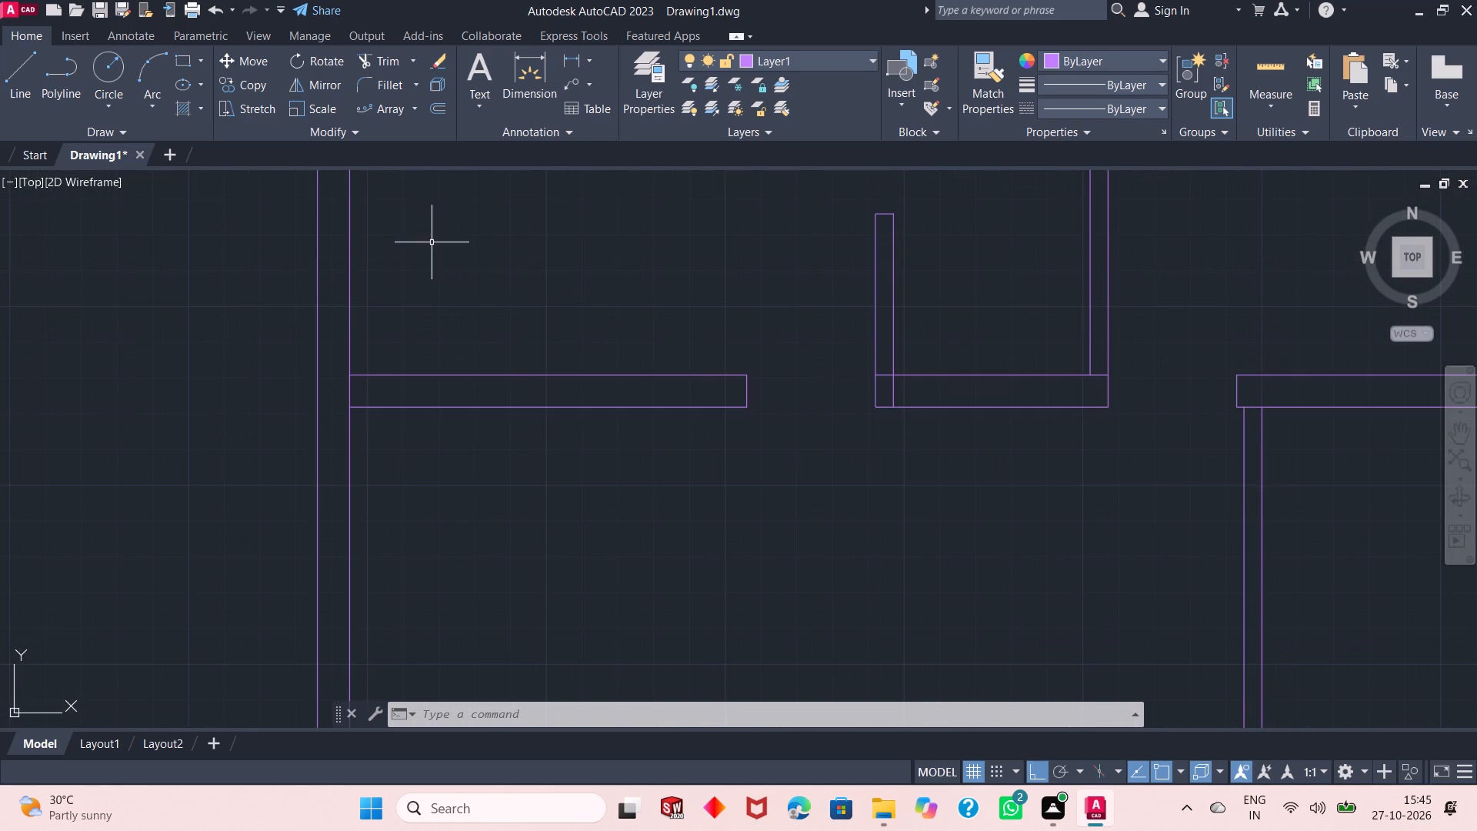
left_click(25, 86)
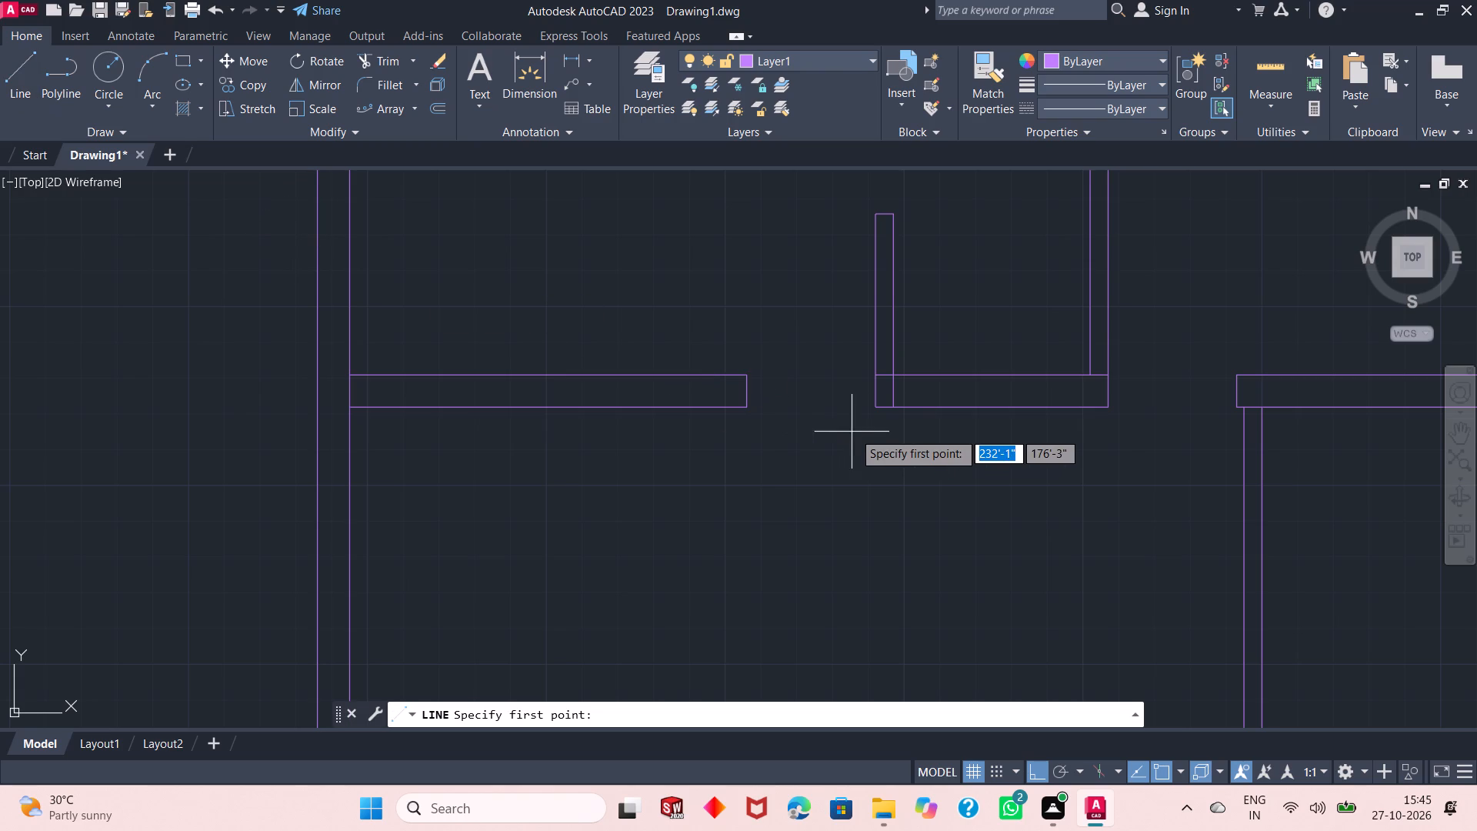
left_click(880, 405)
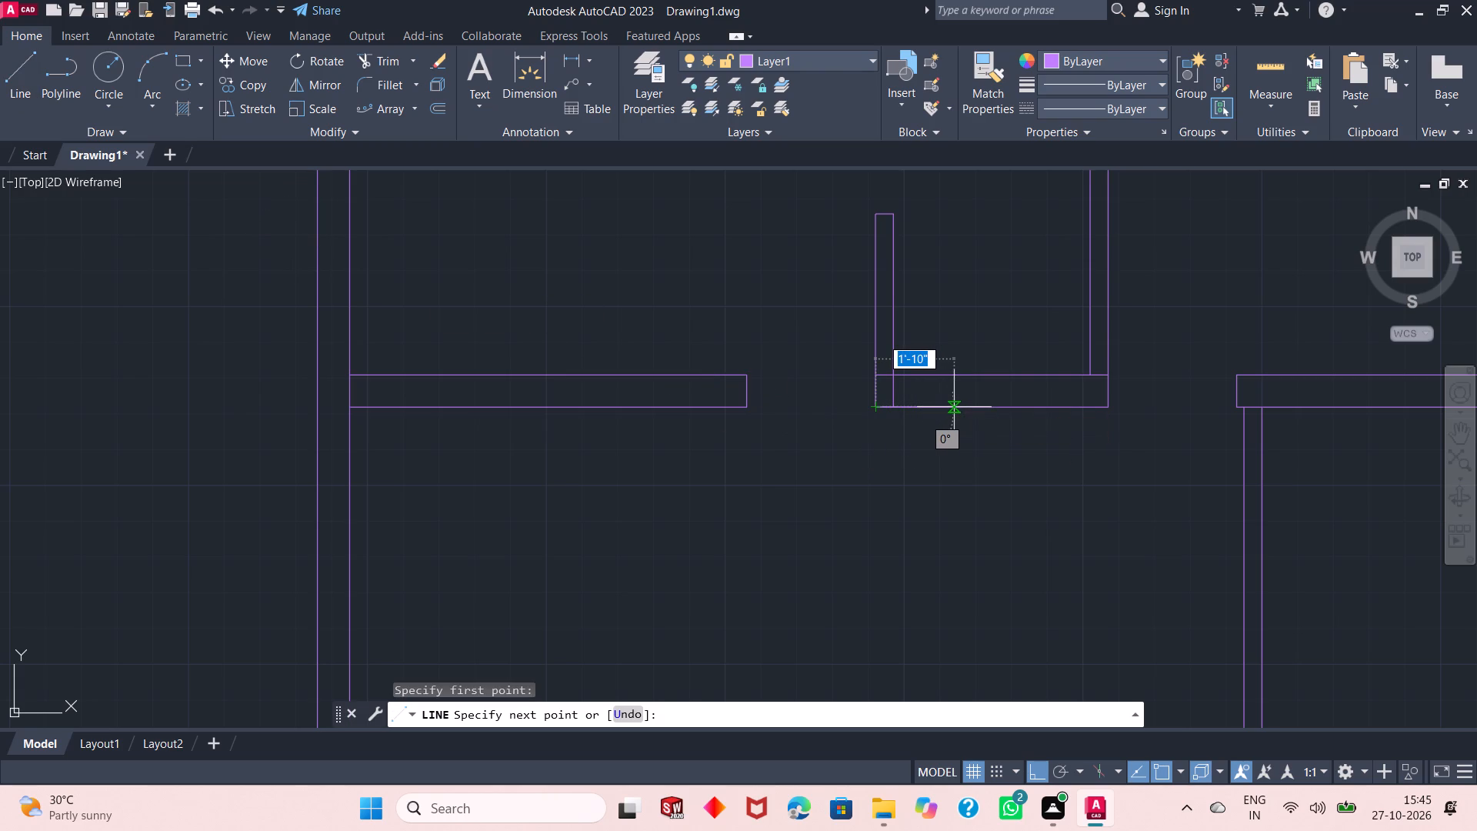
type("1'")
key("Return")
type("1'")
key("Return")
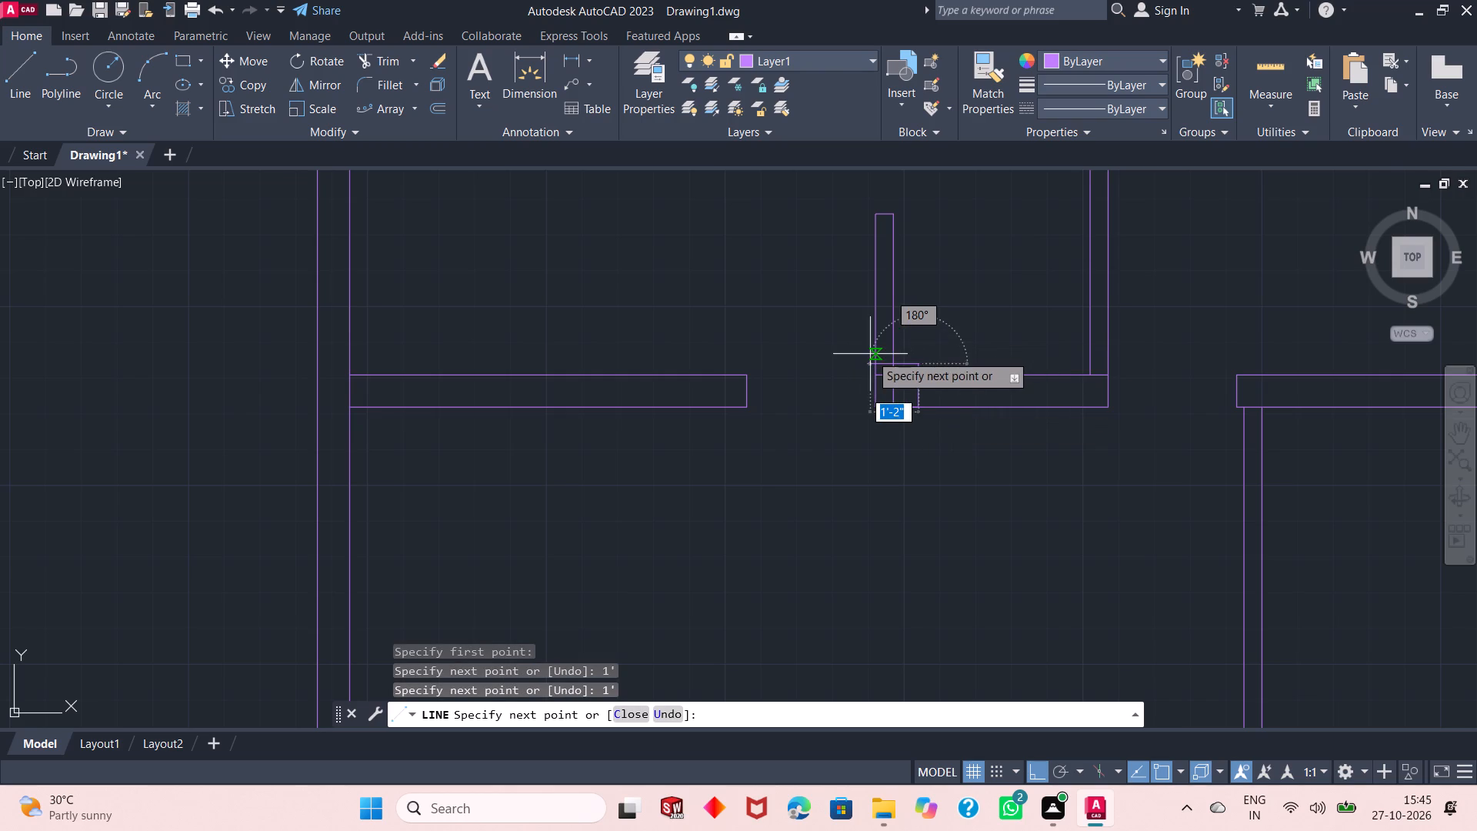
left_click(875, 362)
key("Return")
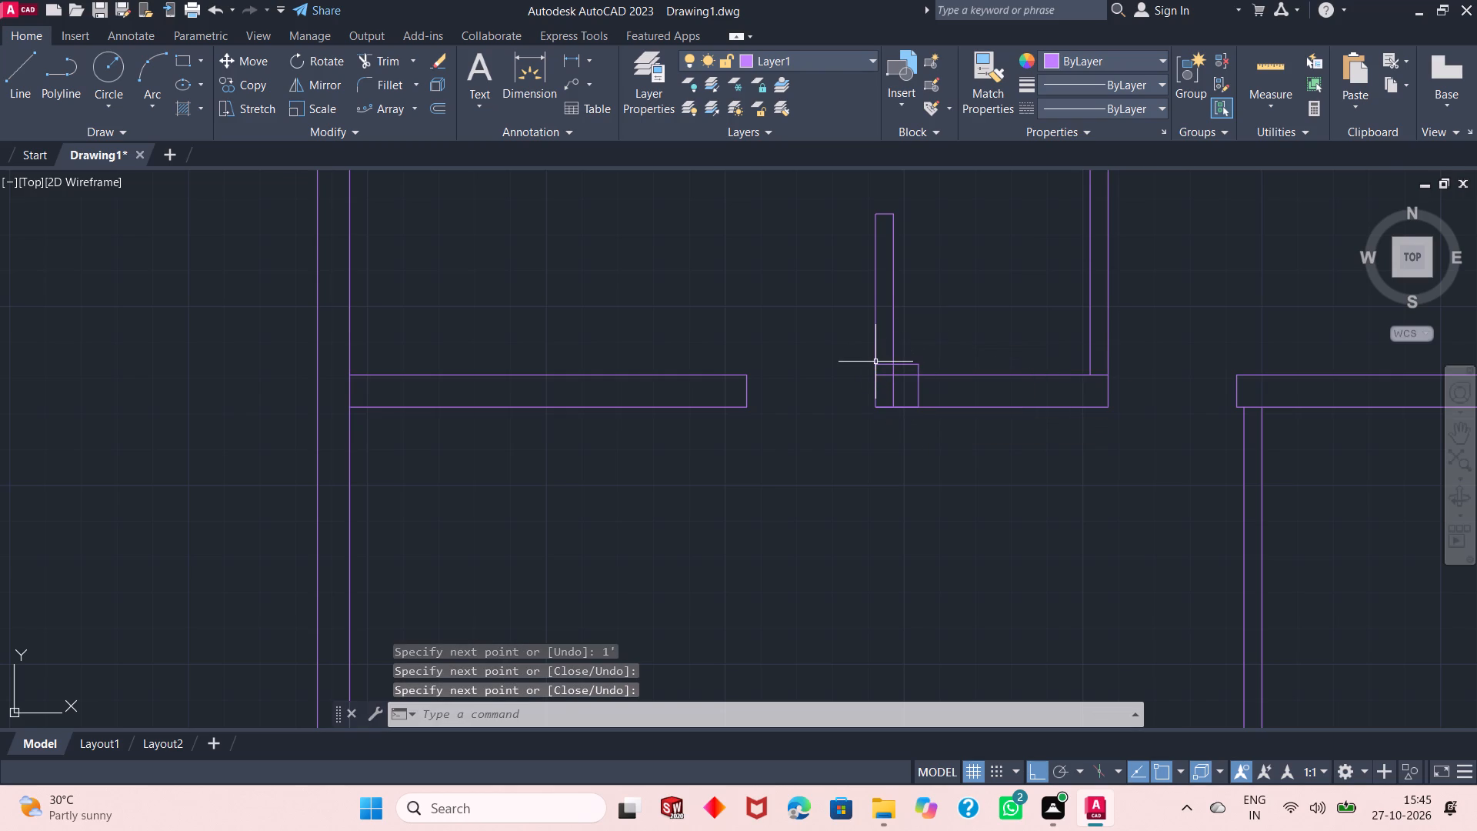
Trim the wall lines crossing the square column at the small central room's bottom-left corner.
left_click(378, 64)
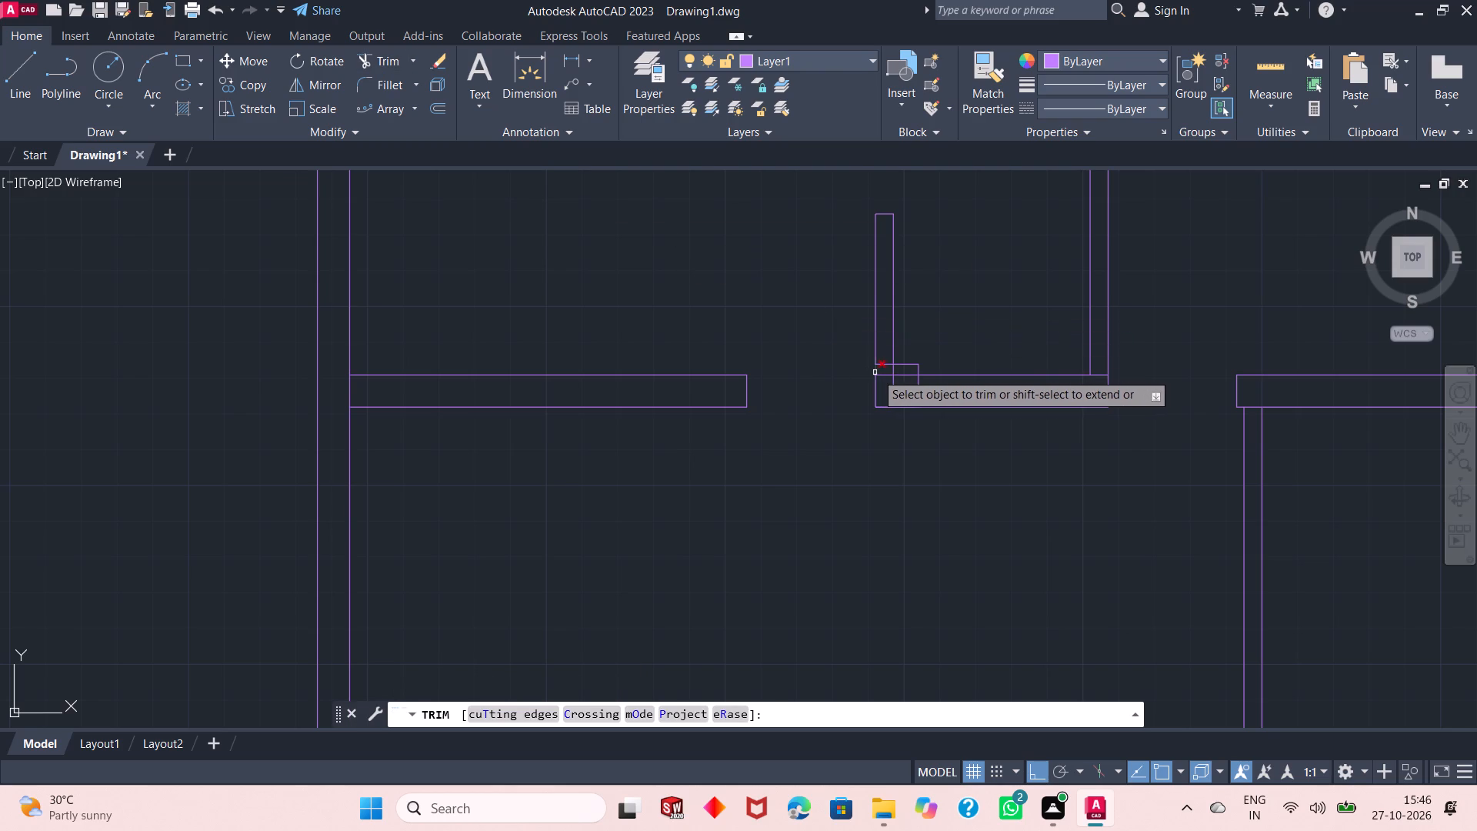
left_click(887, 373)
left_click(897, 376)
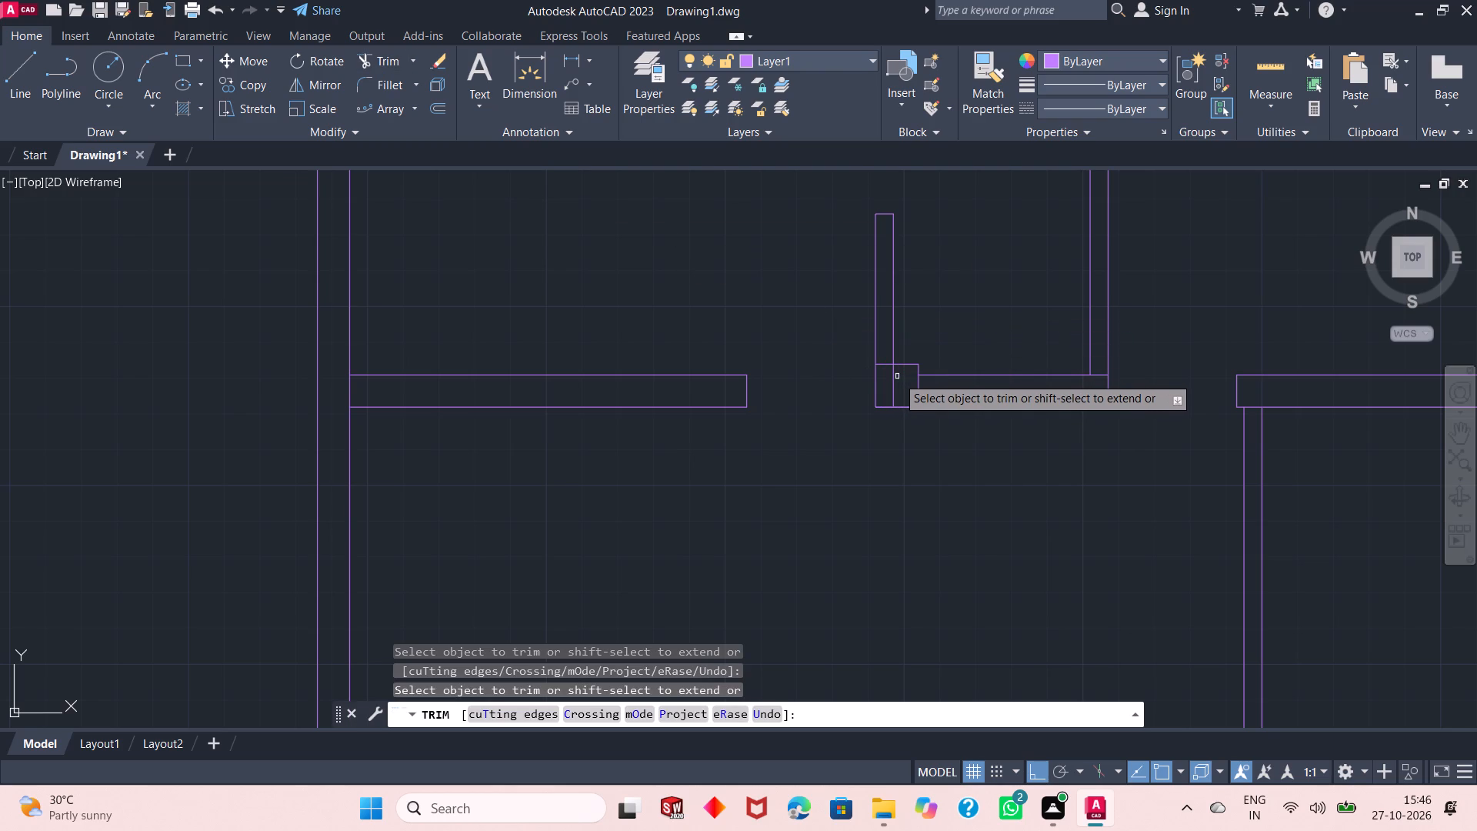
left_click(892, 373)
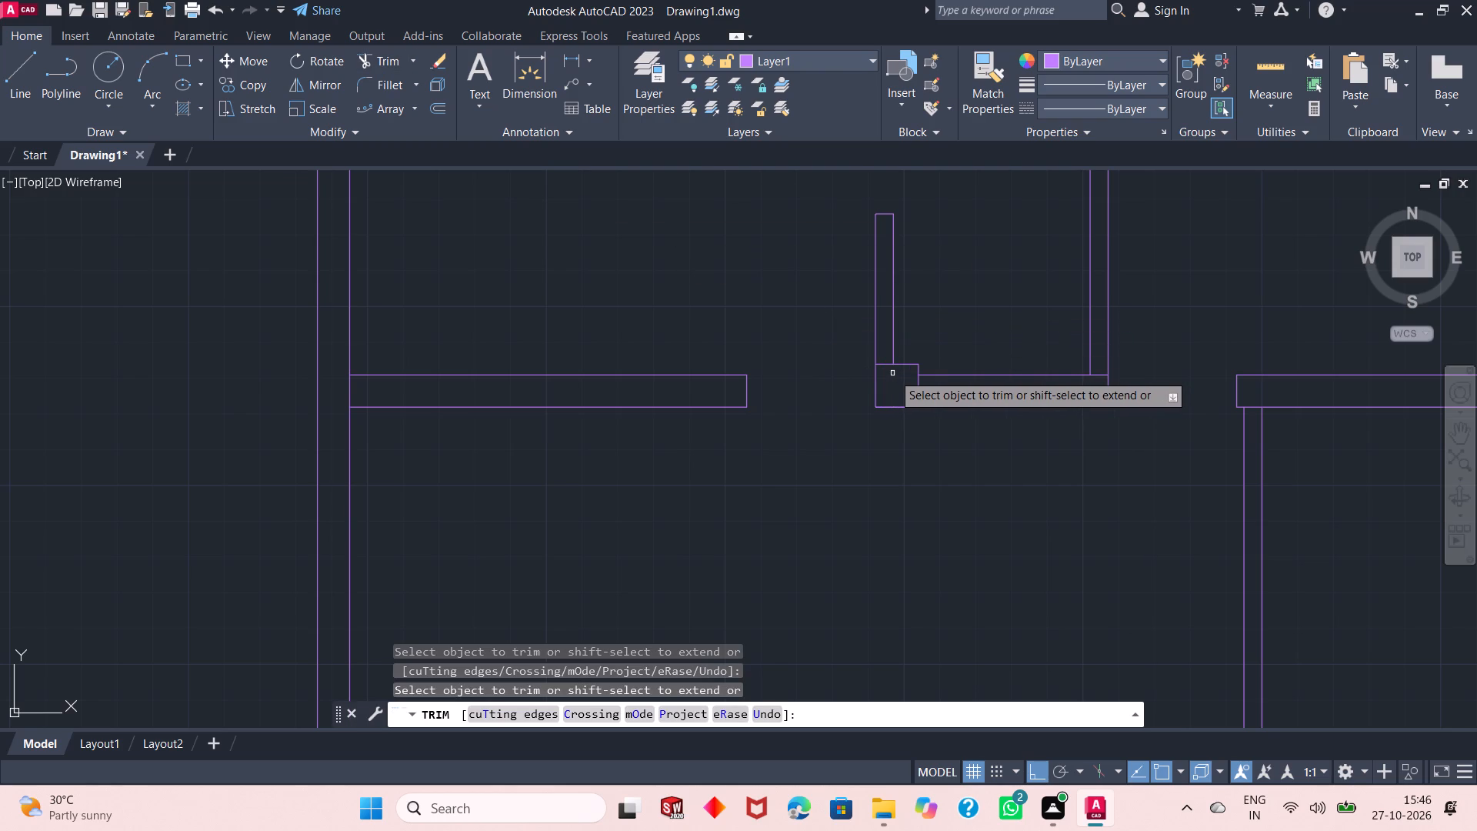
right_click(731, 309)
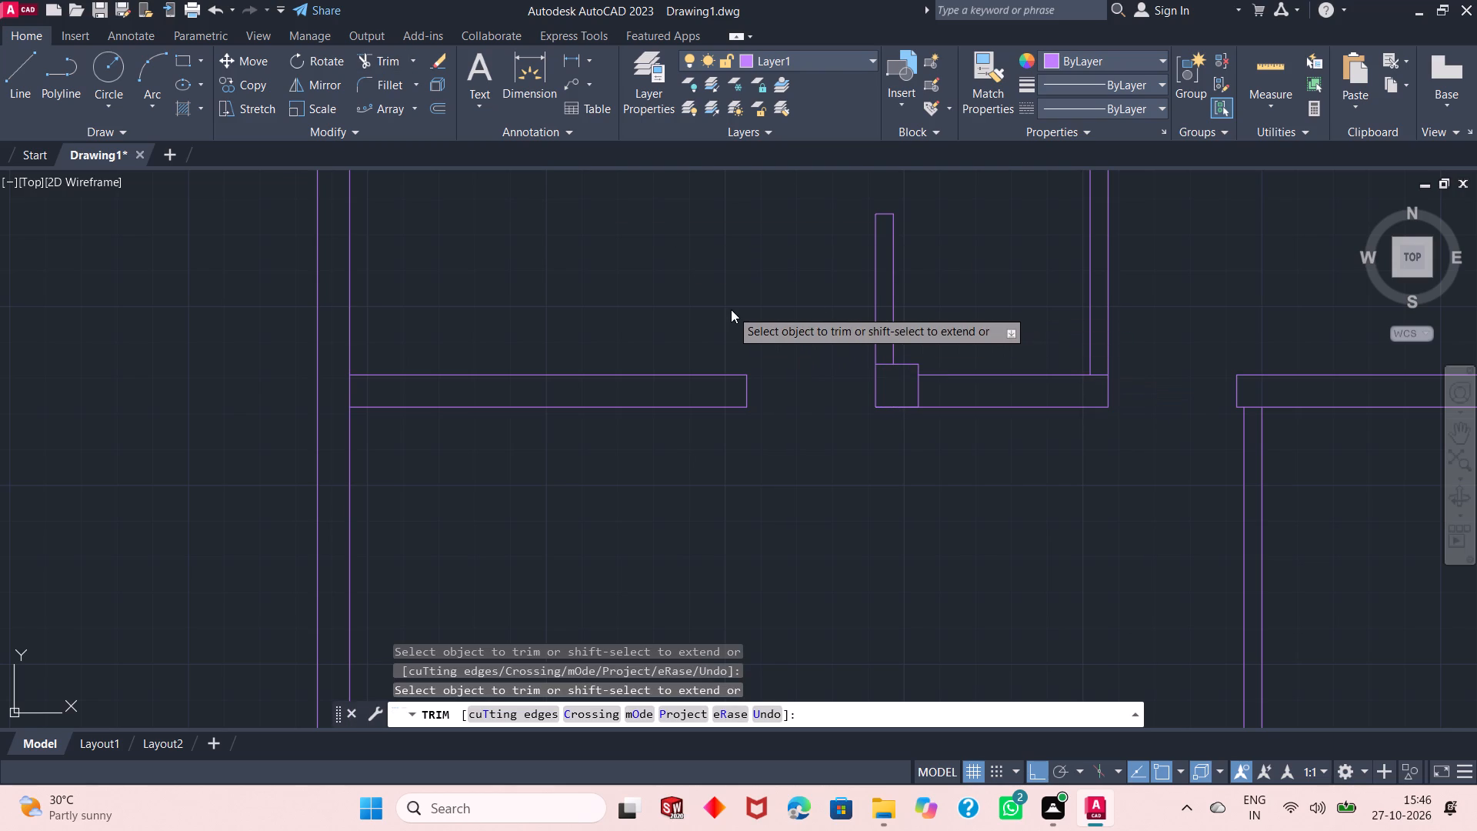
left_click(765, 320)
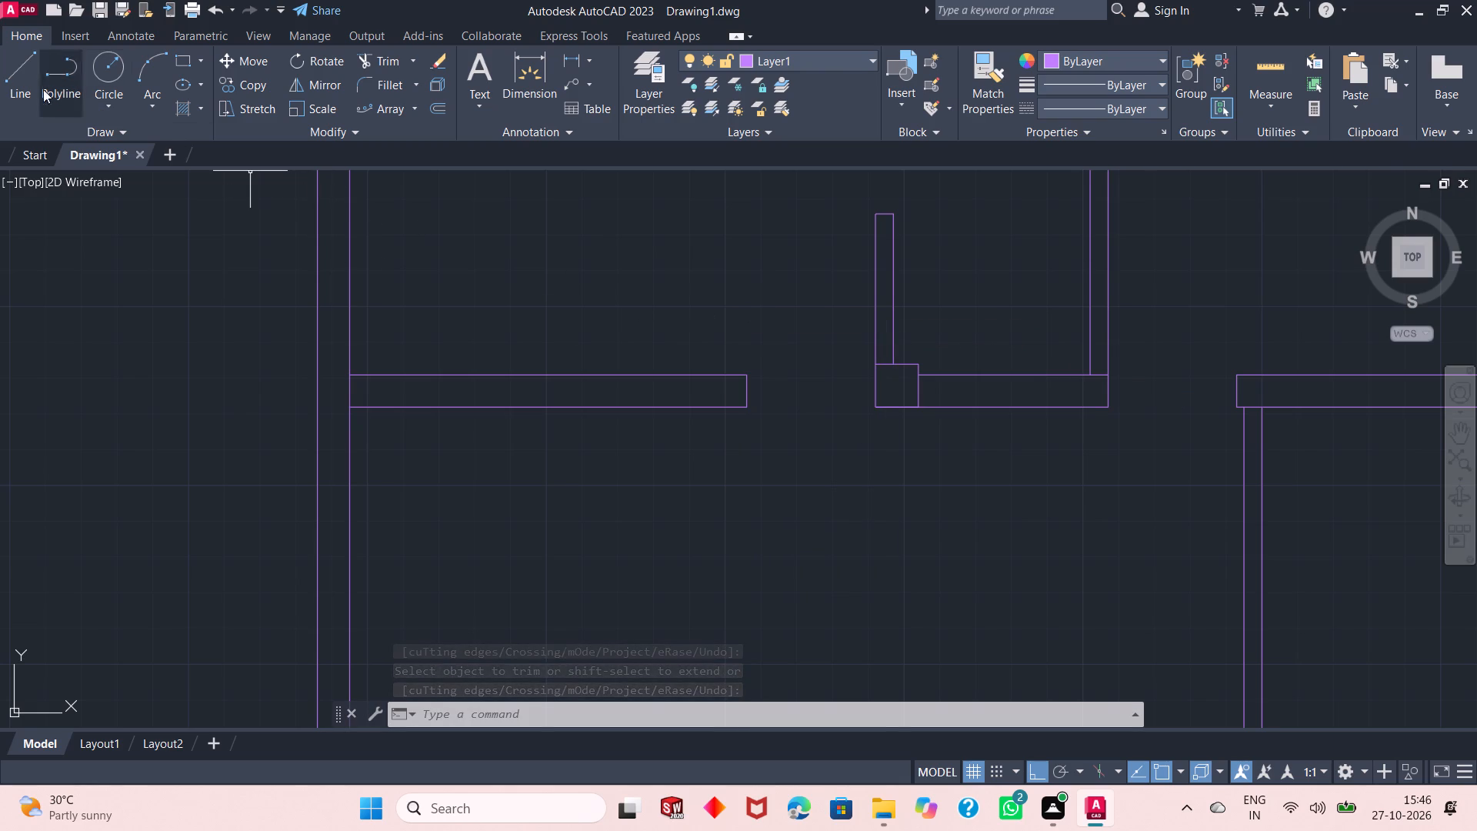
Draw a 1' by 1' square column on the left outer wall, level with the lower face of the adjoining interior wall.
left_click(0, 77)
left_click(15, 76)
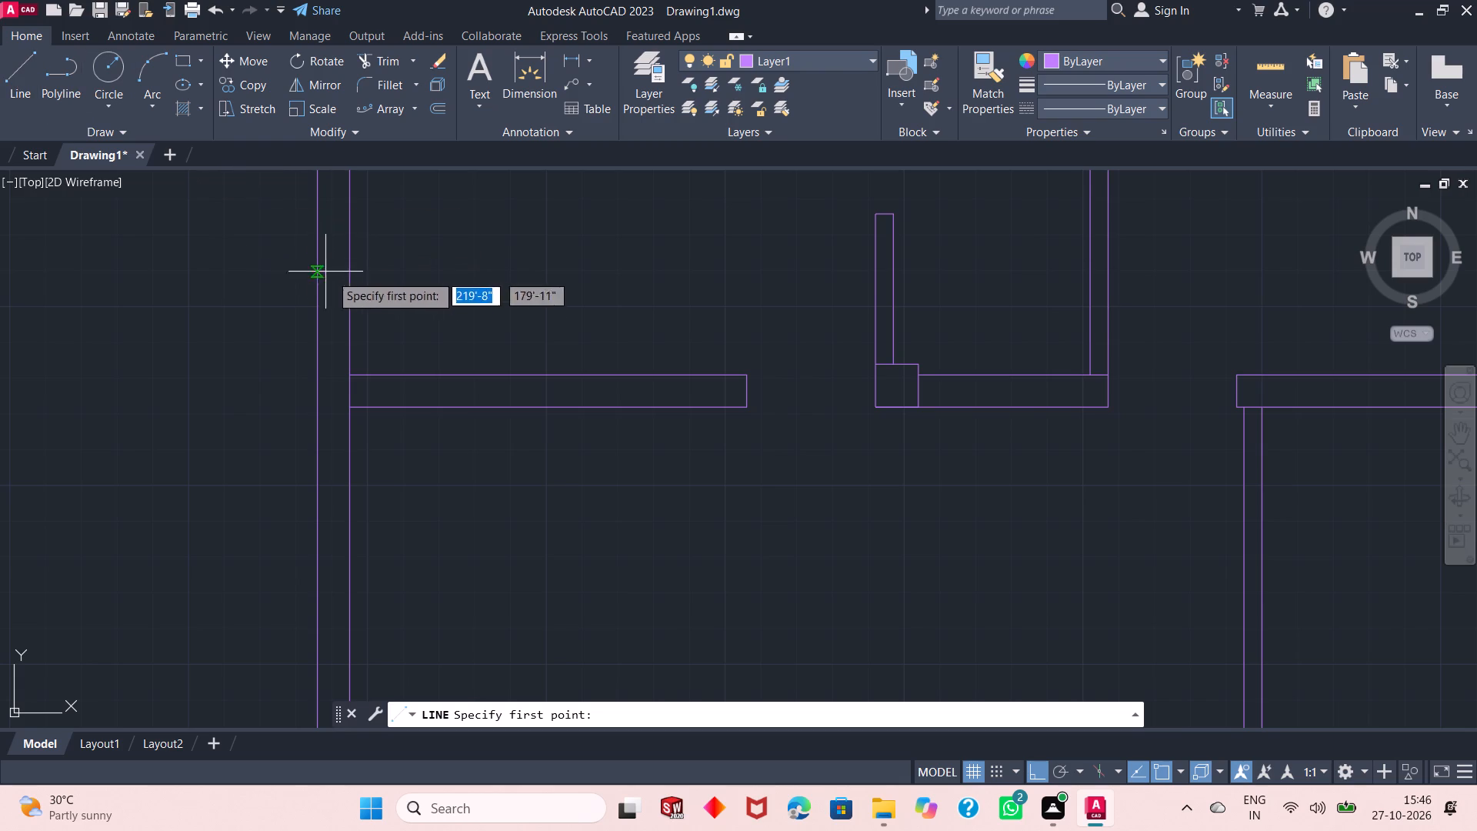
left_click(318, 410)
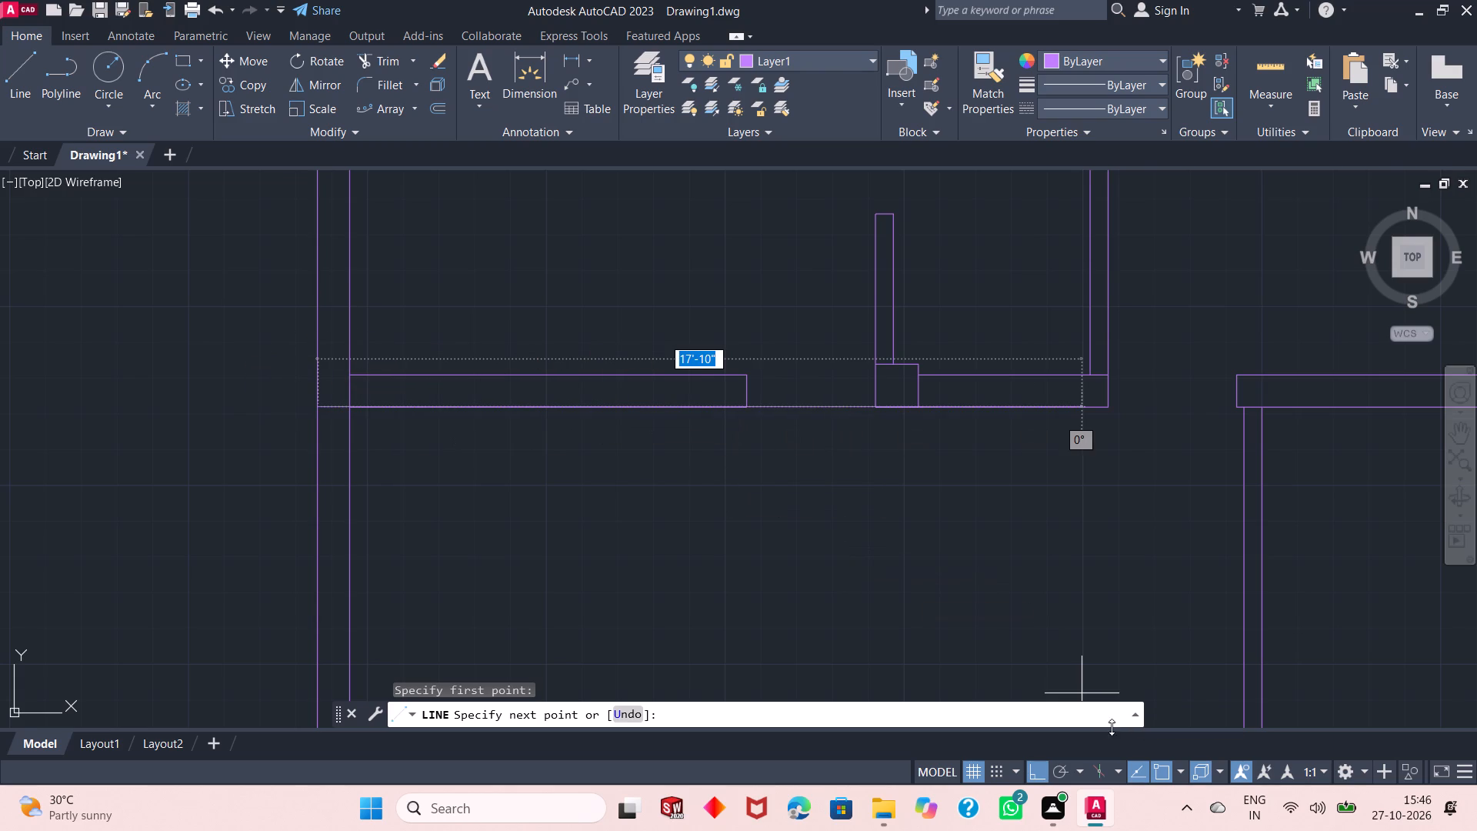
left_click(1176, 773)
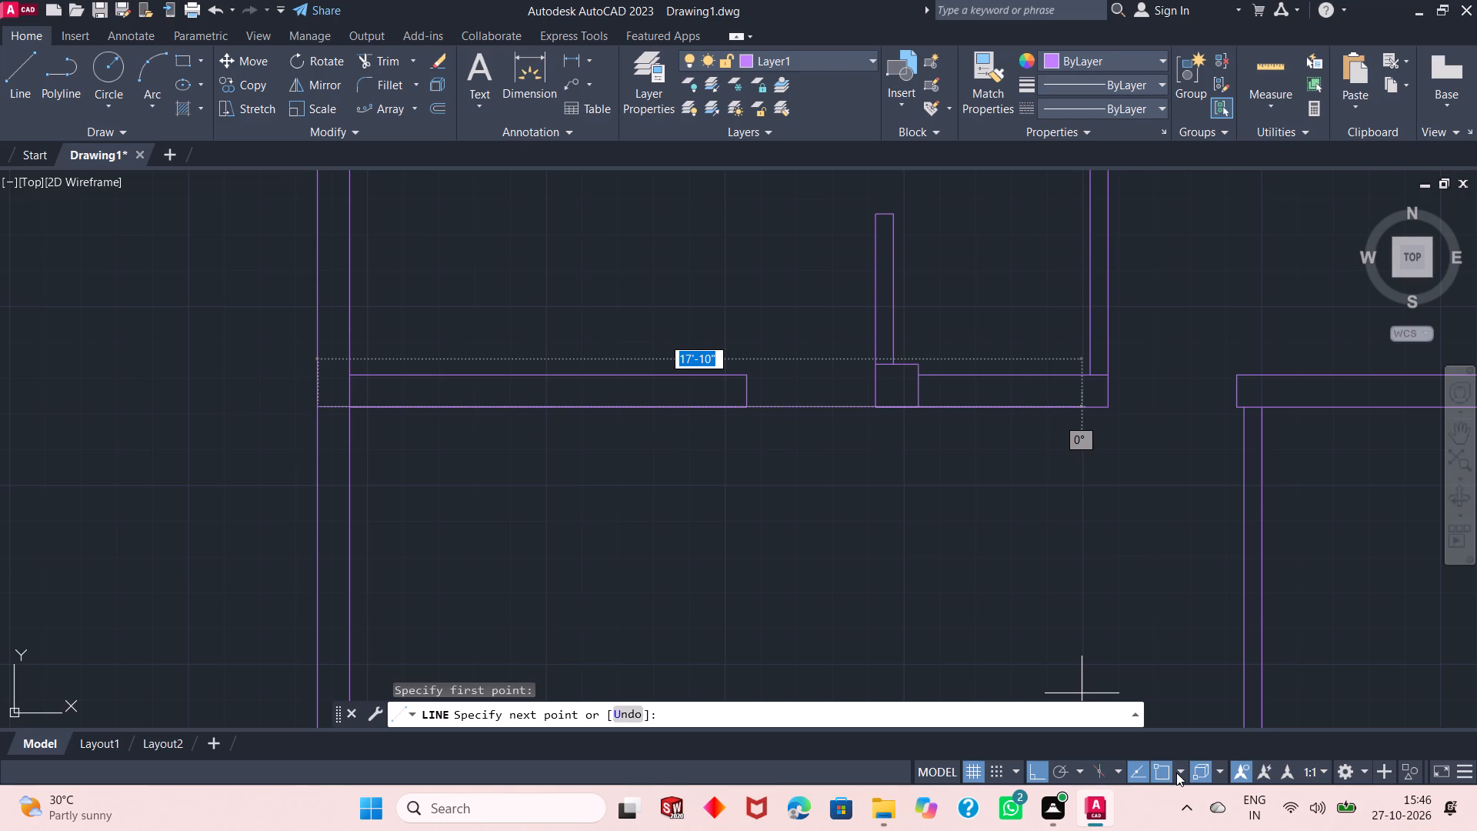
left_click(1176, 773)
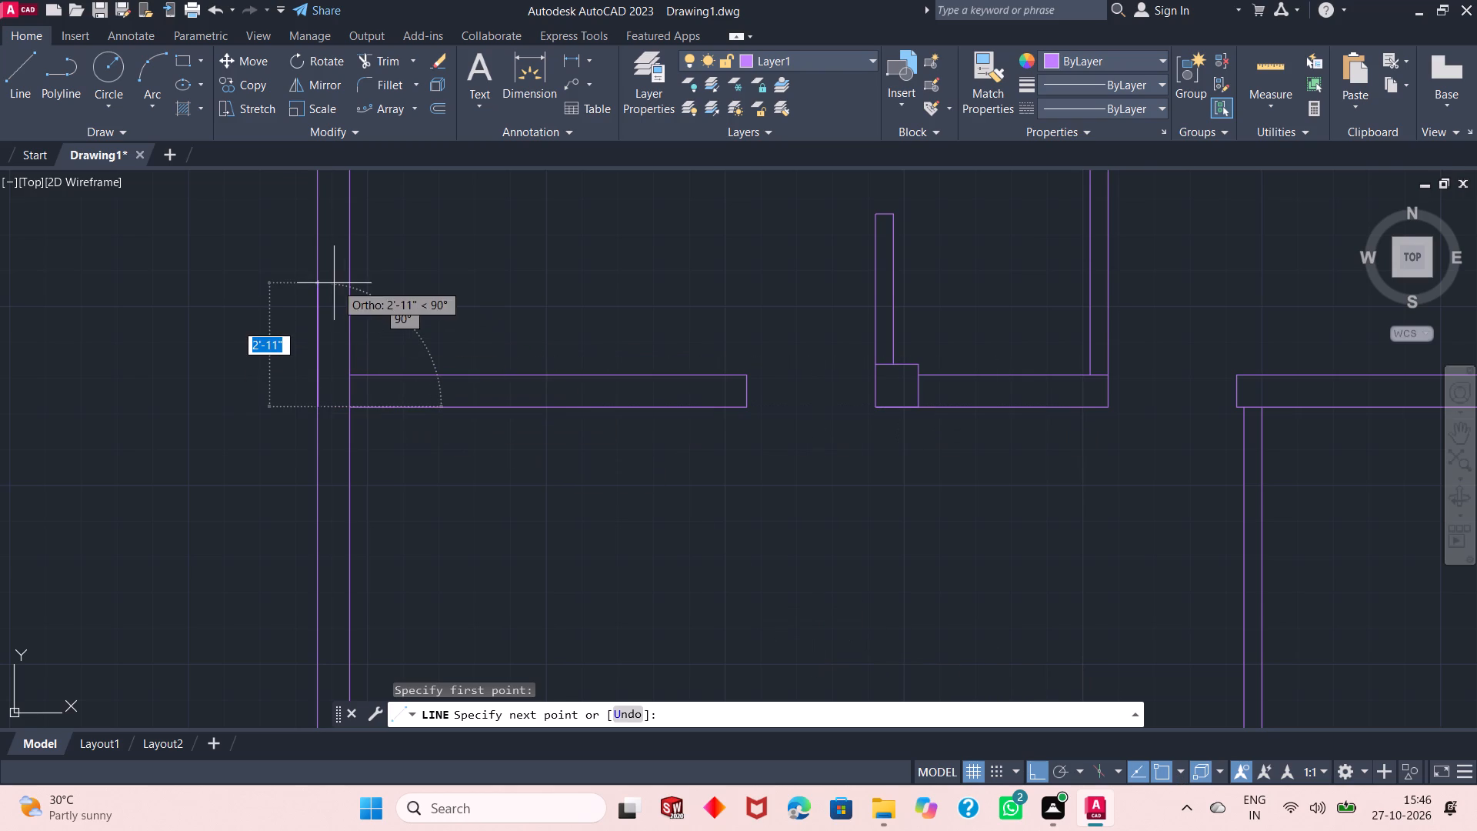
type("1'")
key("Return")
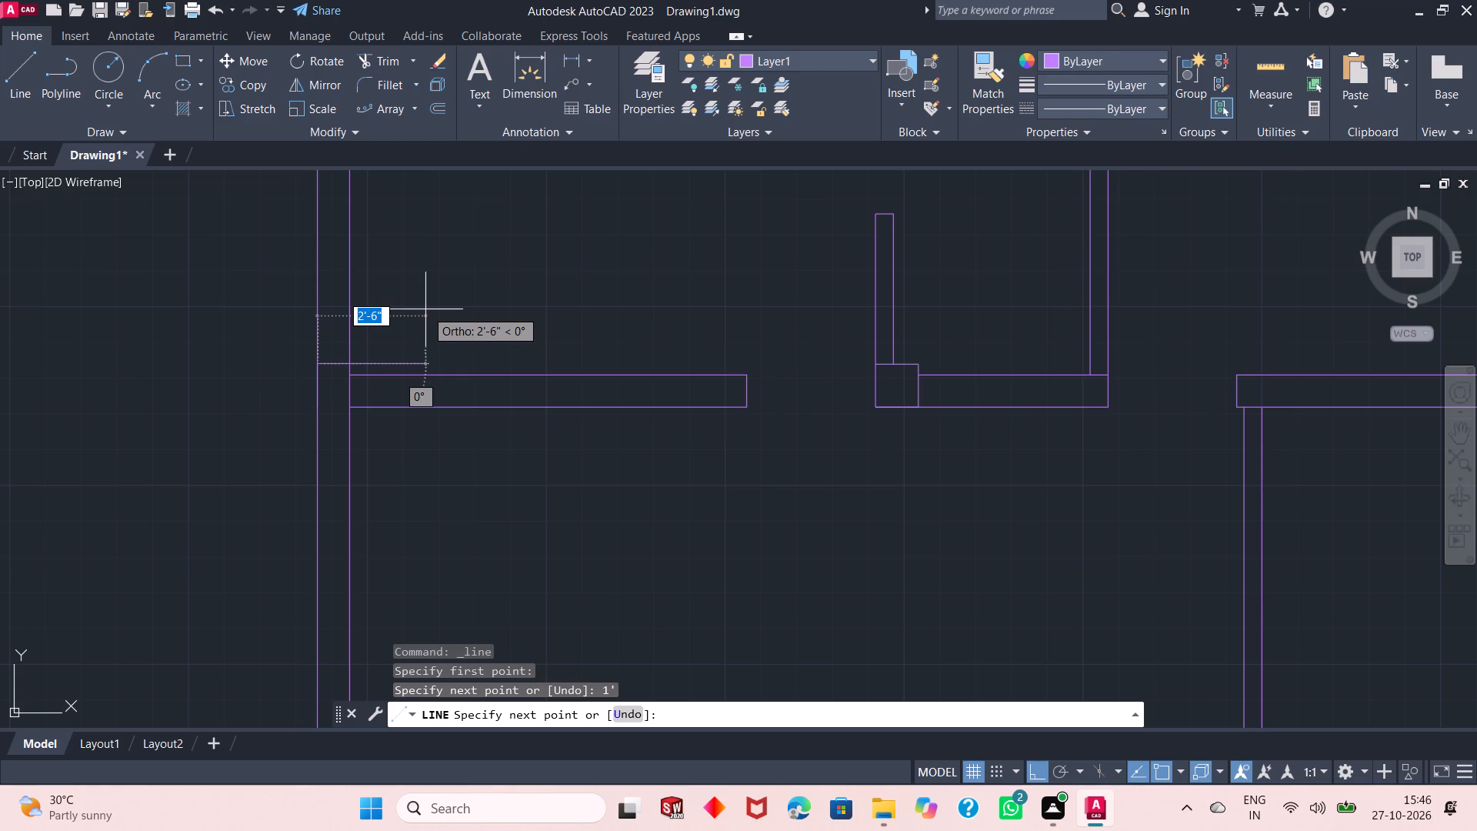
type("1'")
key("Return")
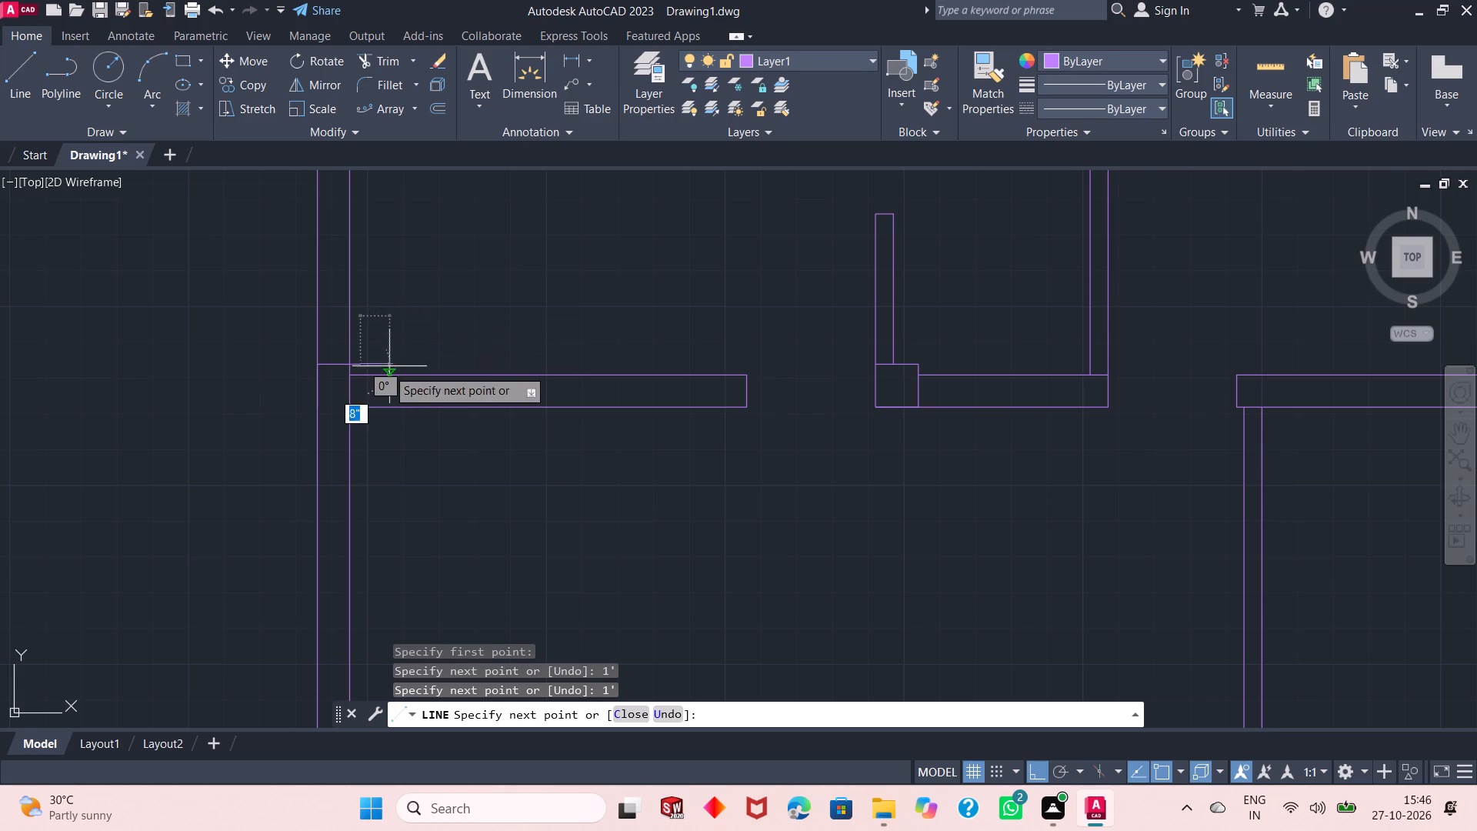
left_click(360, 411)
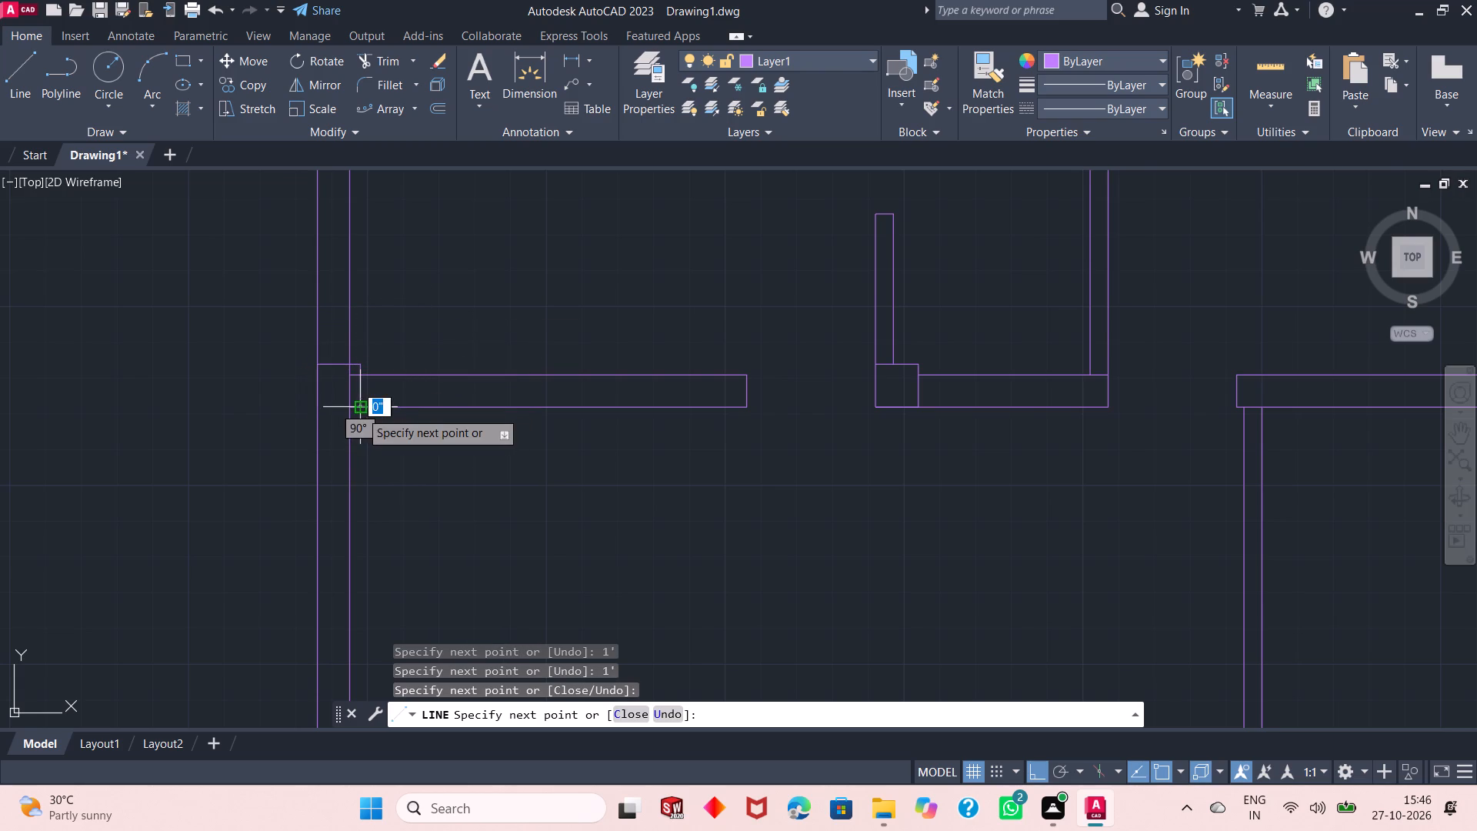
left_click(313, 410)
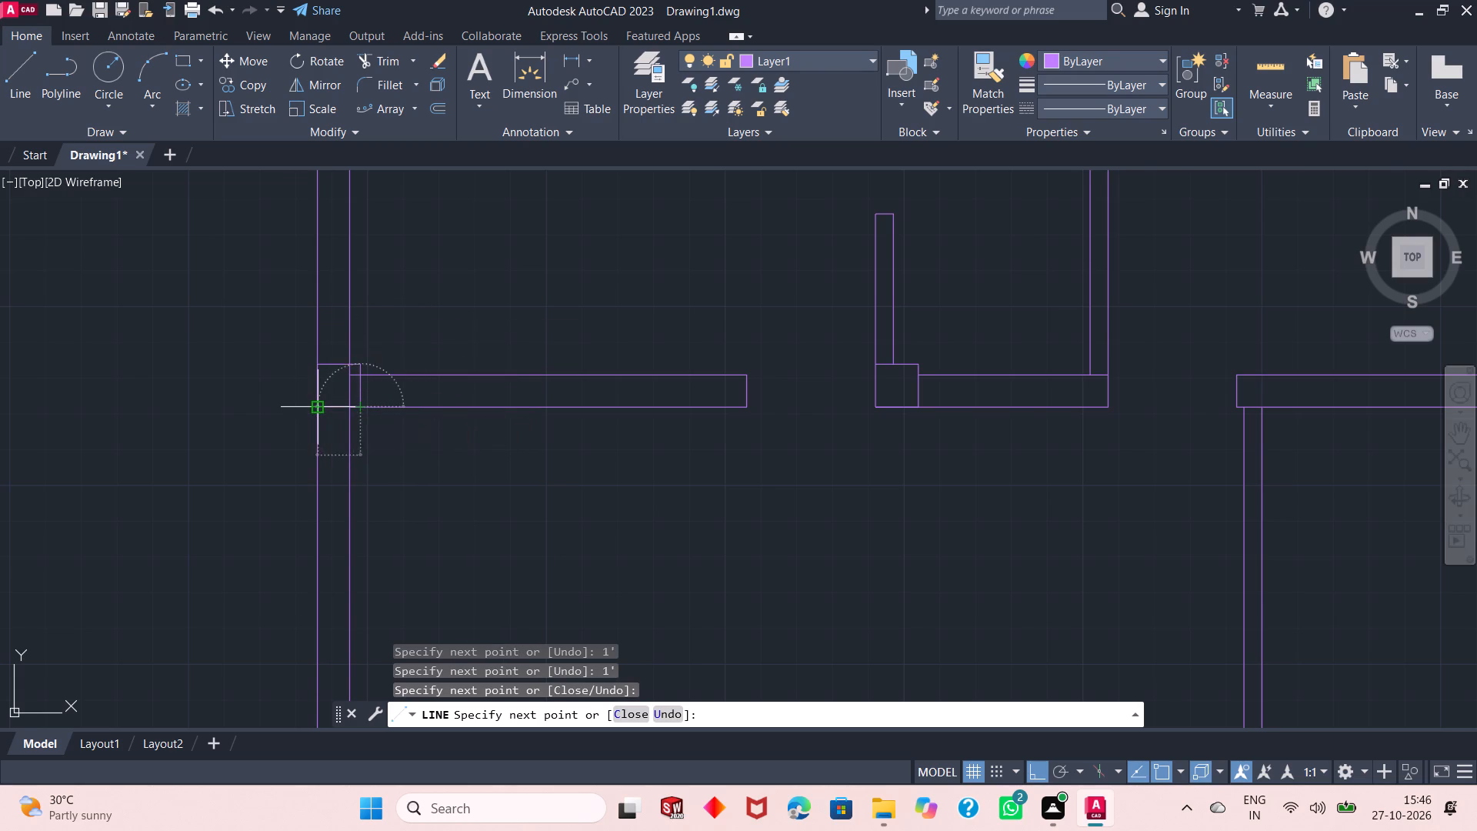
key("Return")
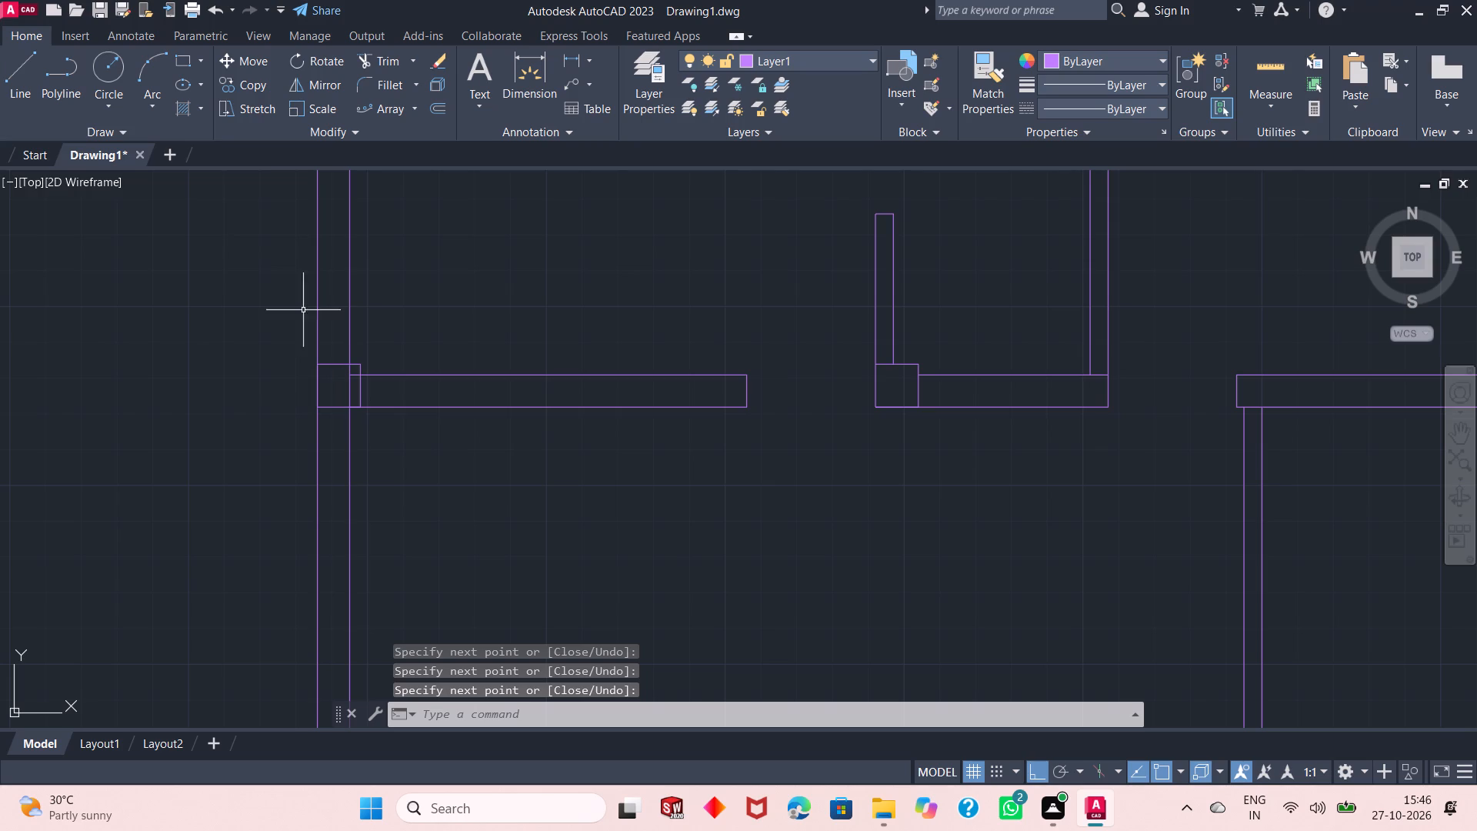
Trim the wall lines inside the square column where the interior wall meets the left outer wall.
left_click(373, 58)
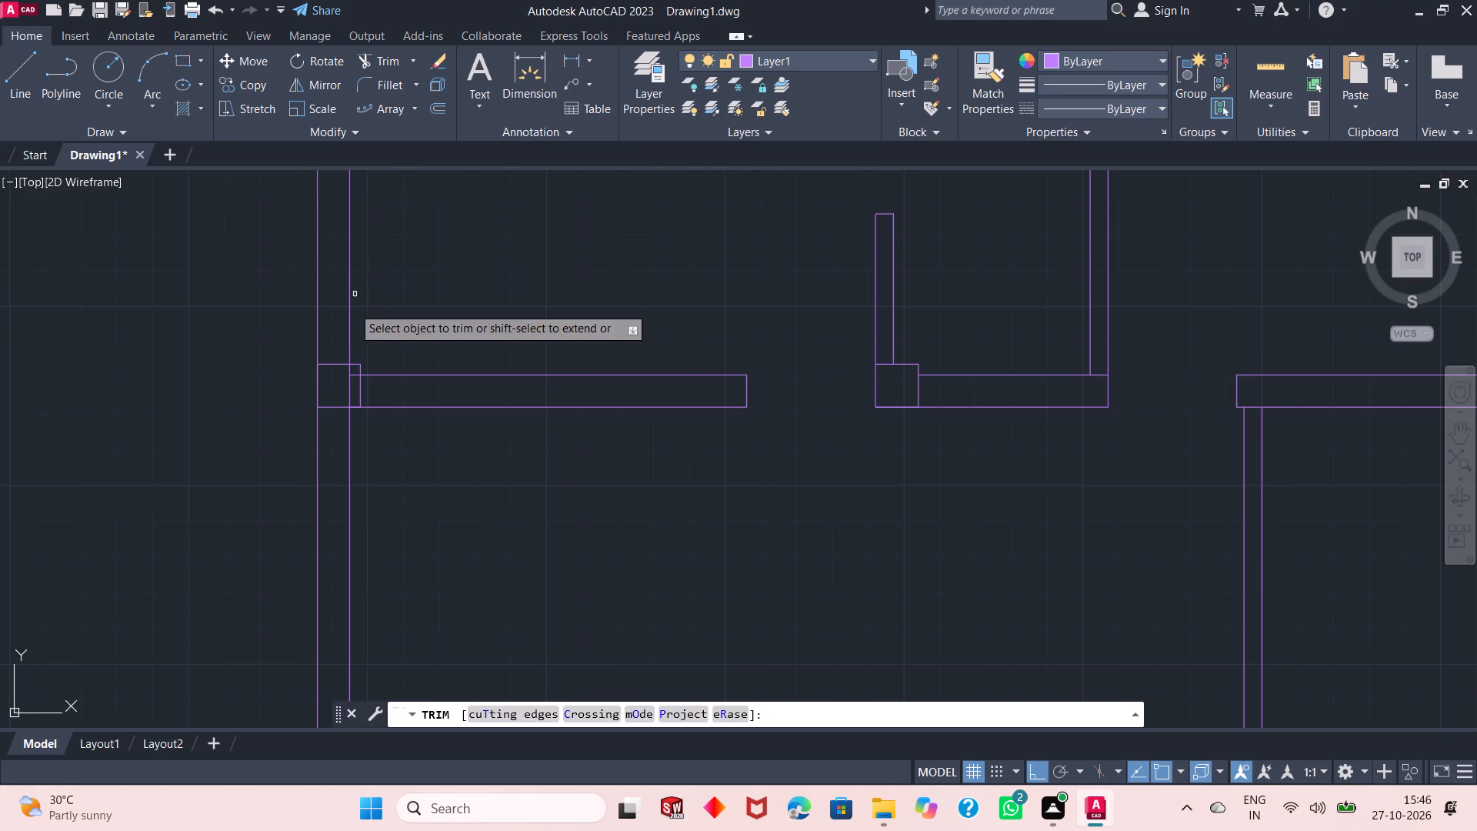
left_click(350, 377)
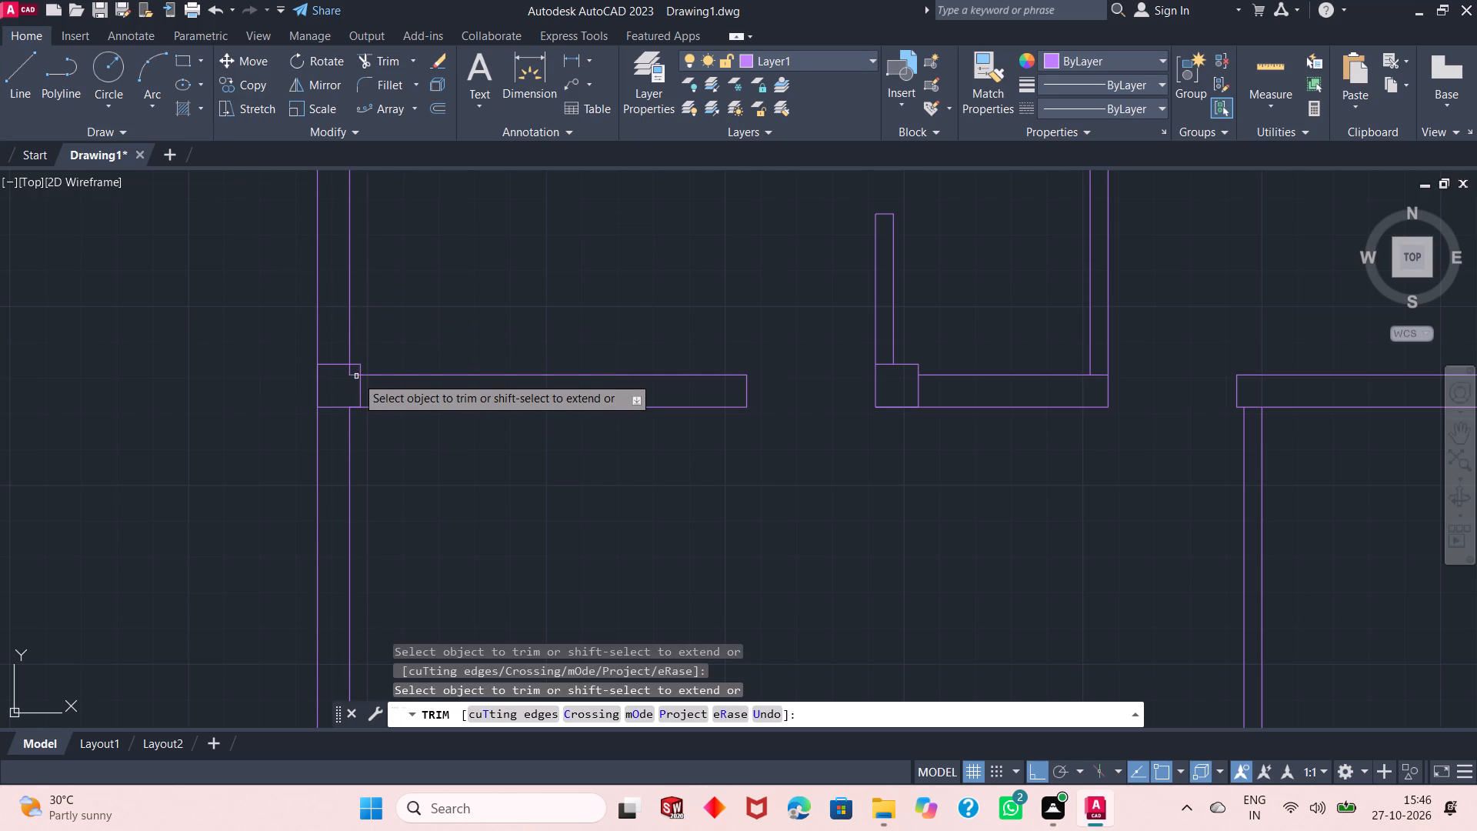
left_click(356, 375)
left_click(349, 373)
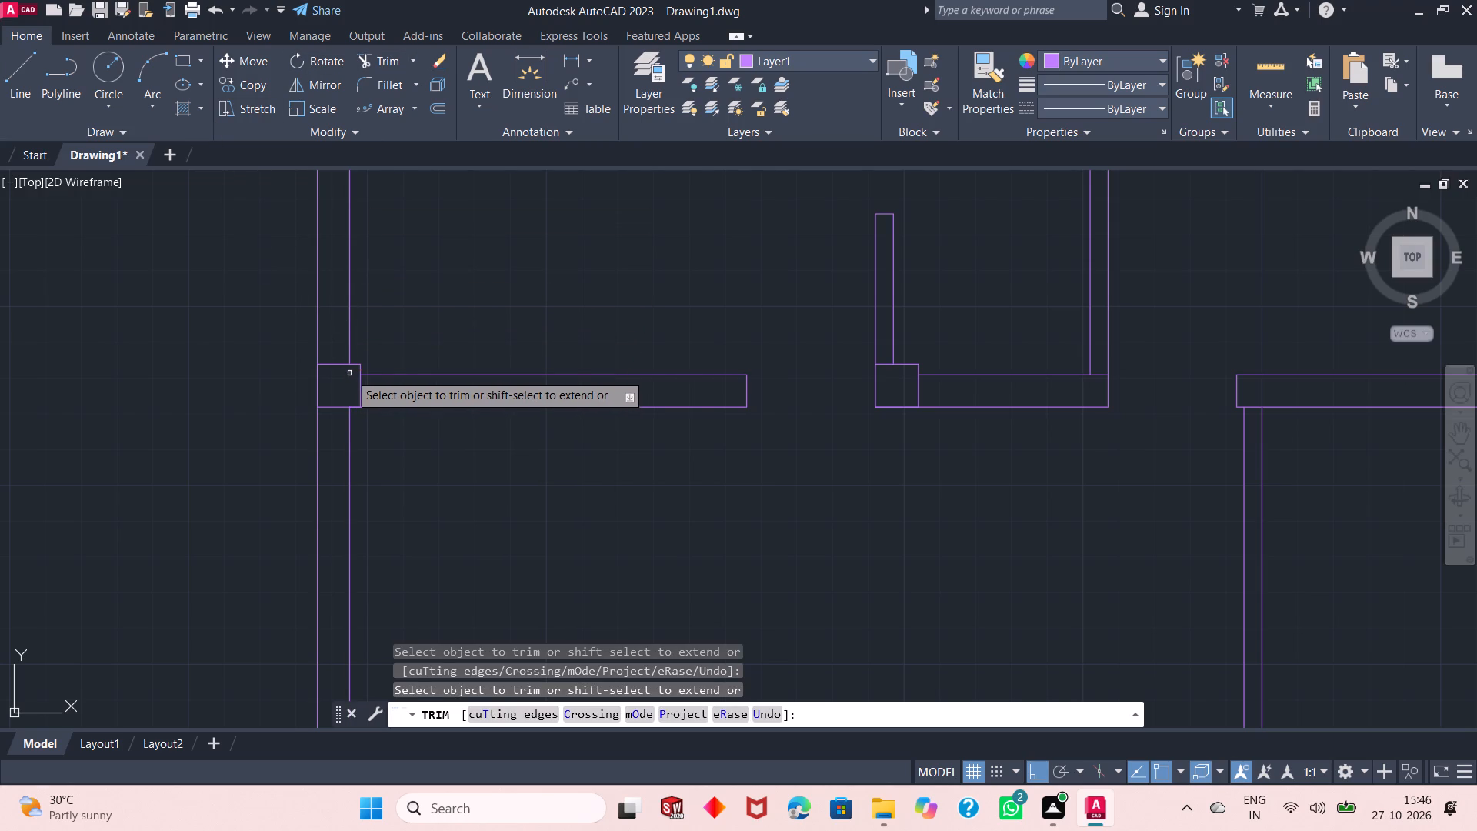
right_click(434, 266)
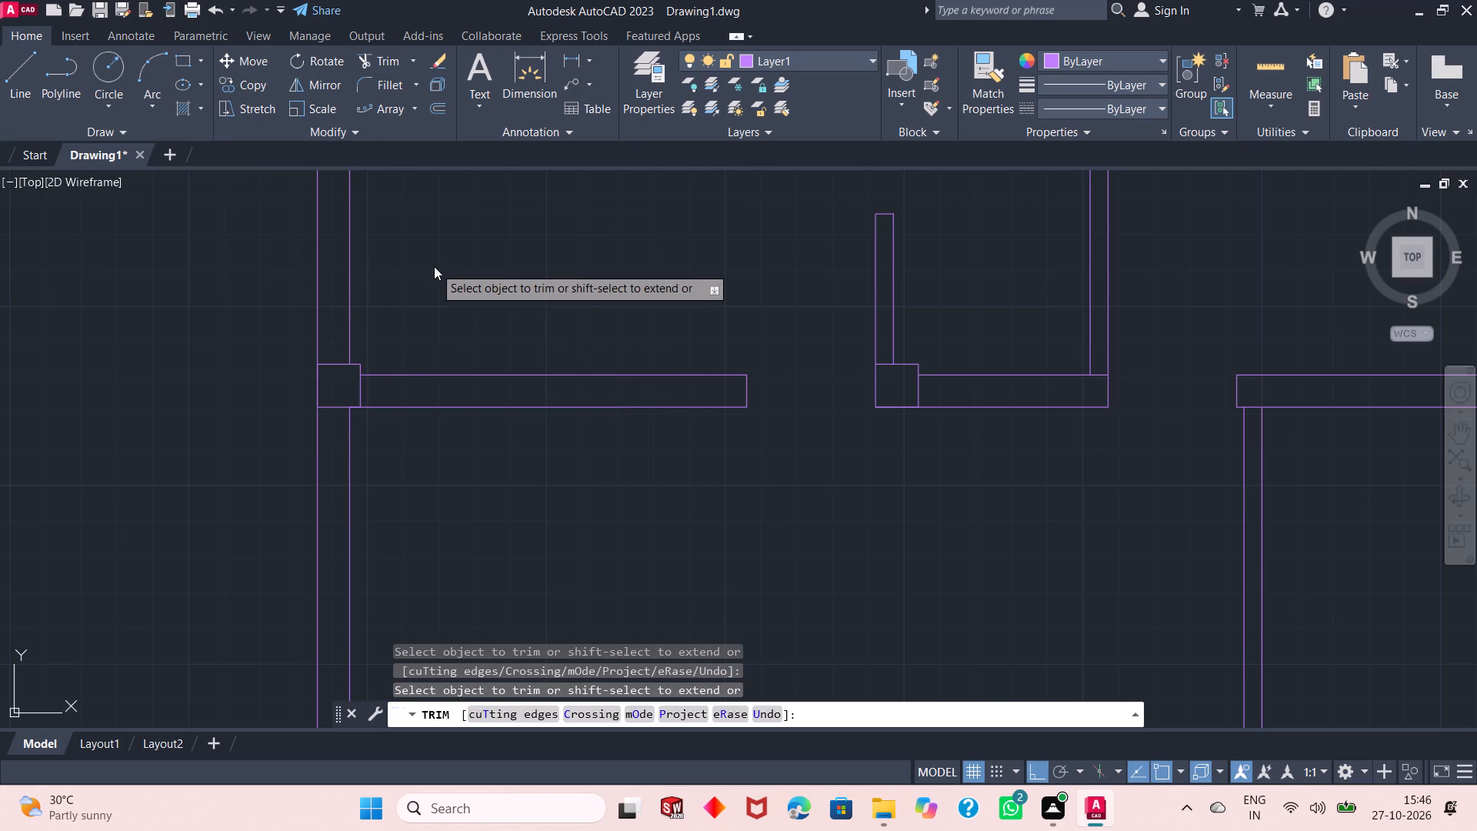
left_click(452, 272)
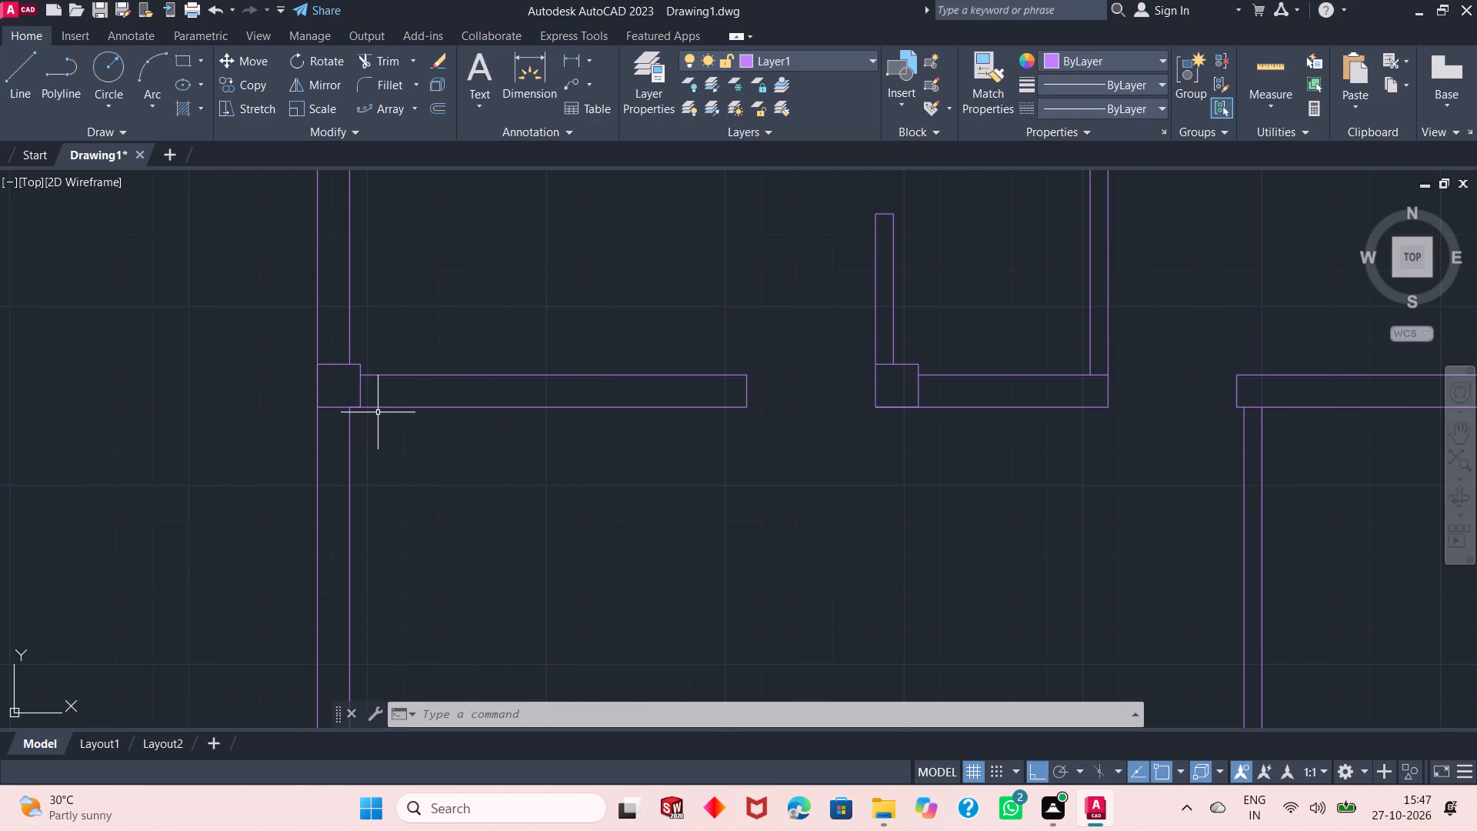
Draw a 1' by 1' square column at the top-left corner of the middle room on the right outer wall, projecting 3" left of the wall.
scroll(445, 318, "down", 2, "ctrl")
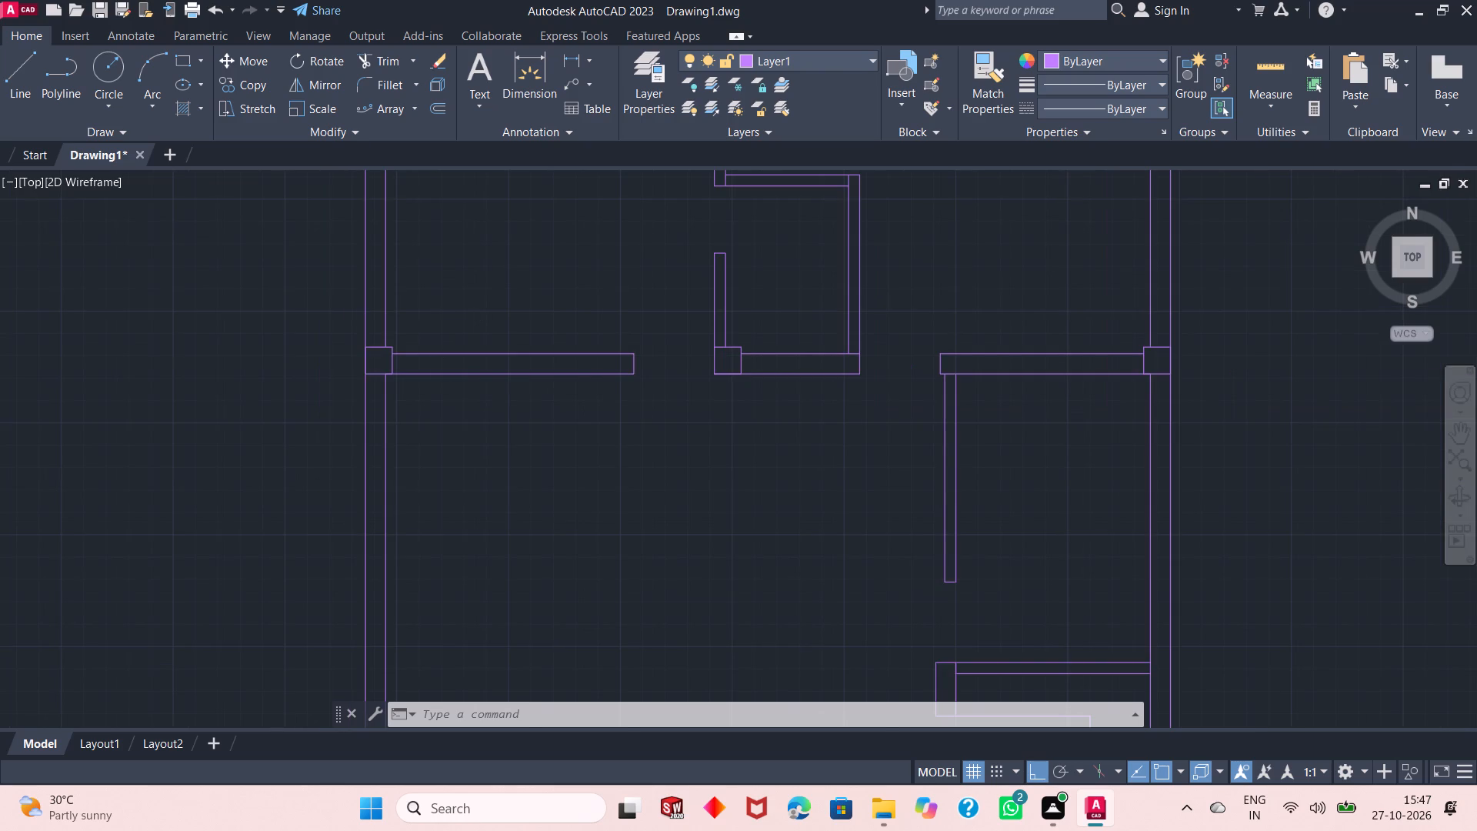
scroll(445, 318, "down", 1, "ctrl")
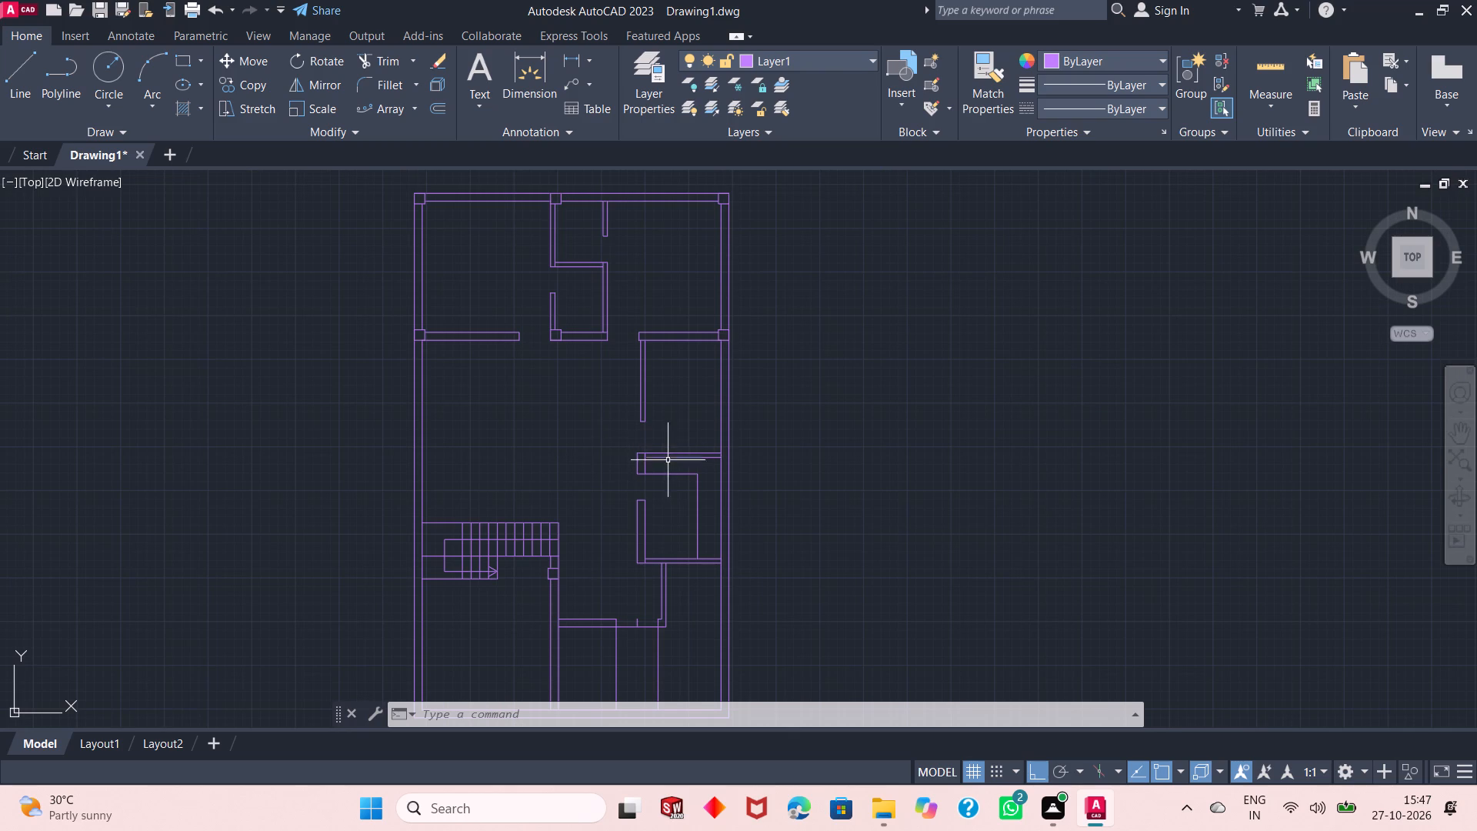
scroll(665, 480, "up", 2, "ctrl")
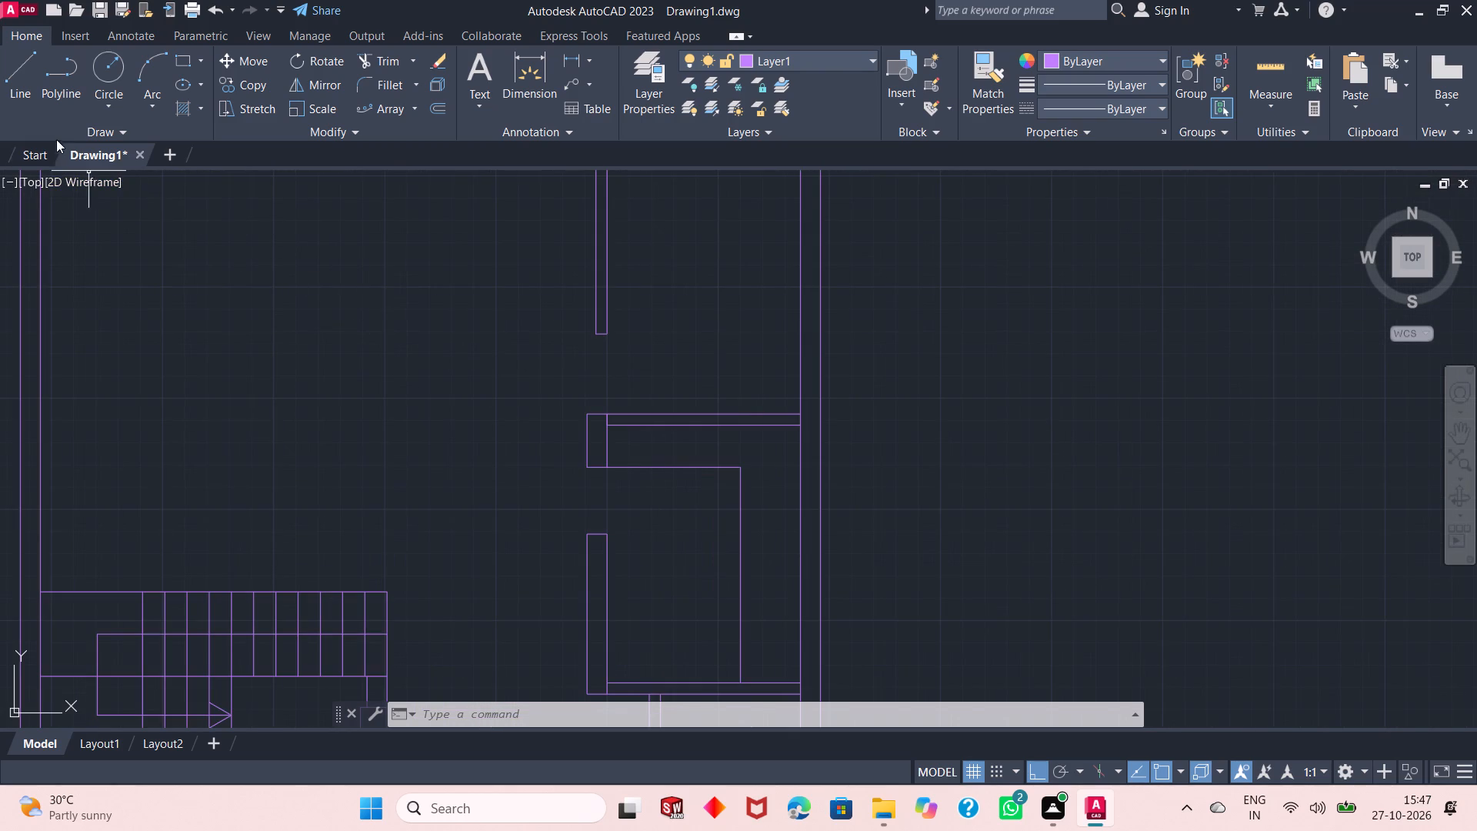
left_click(31, 58)
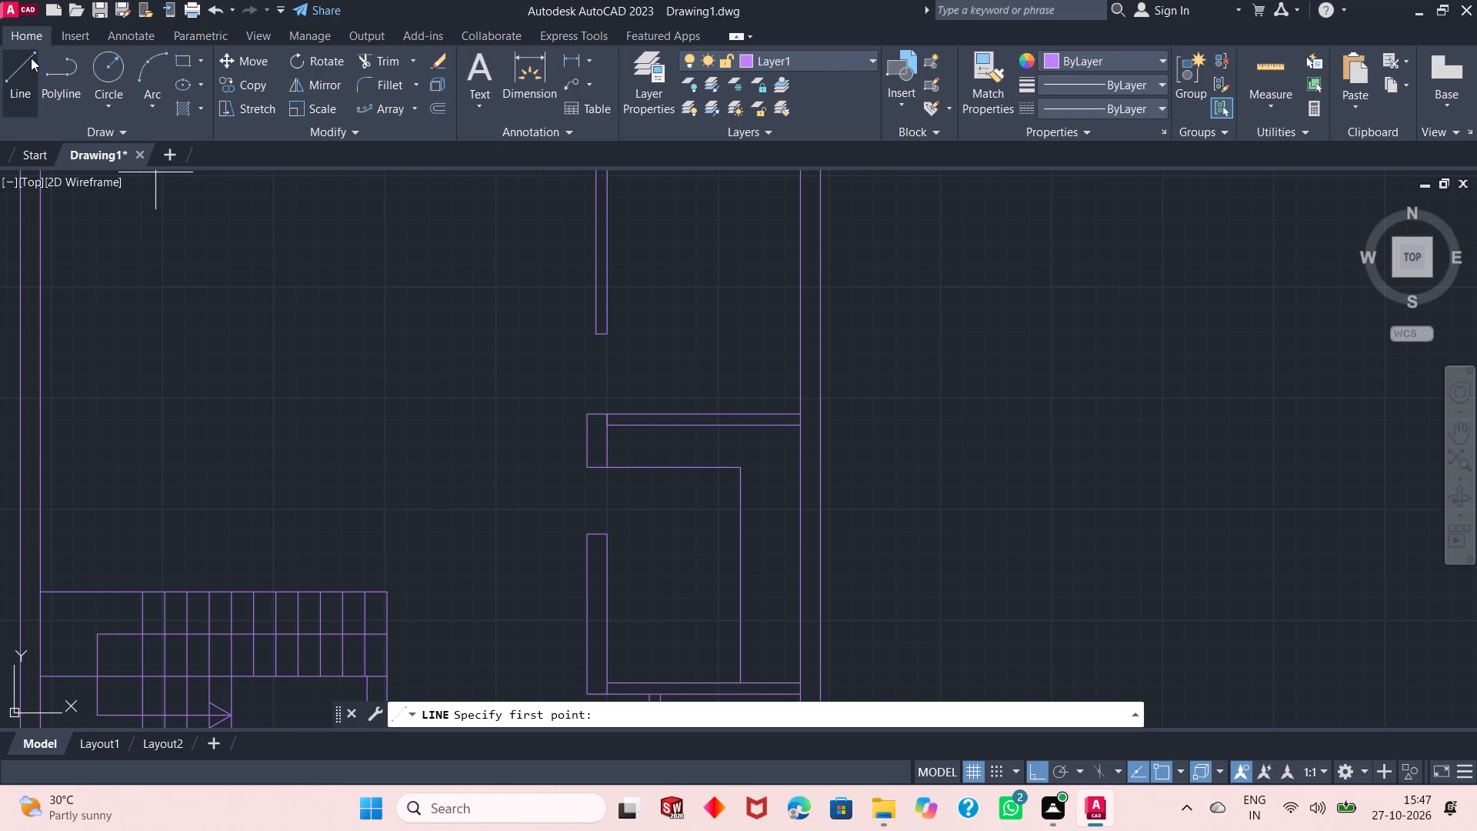
left_click(589, 414)
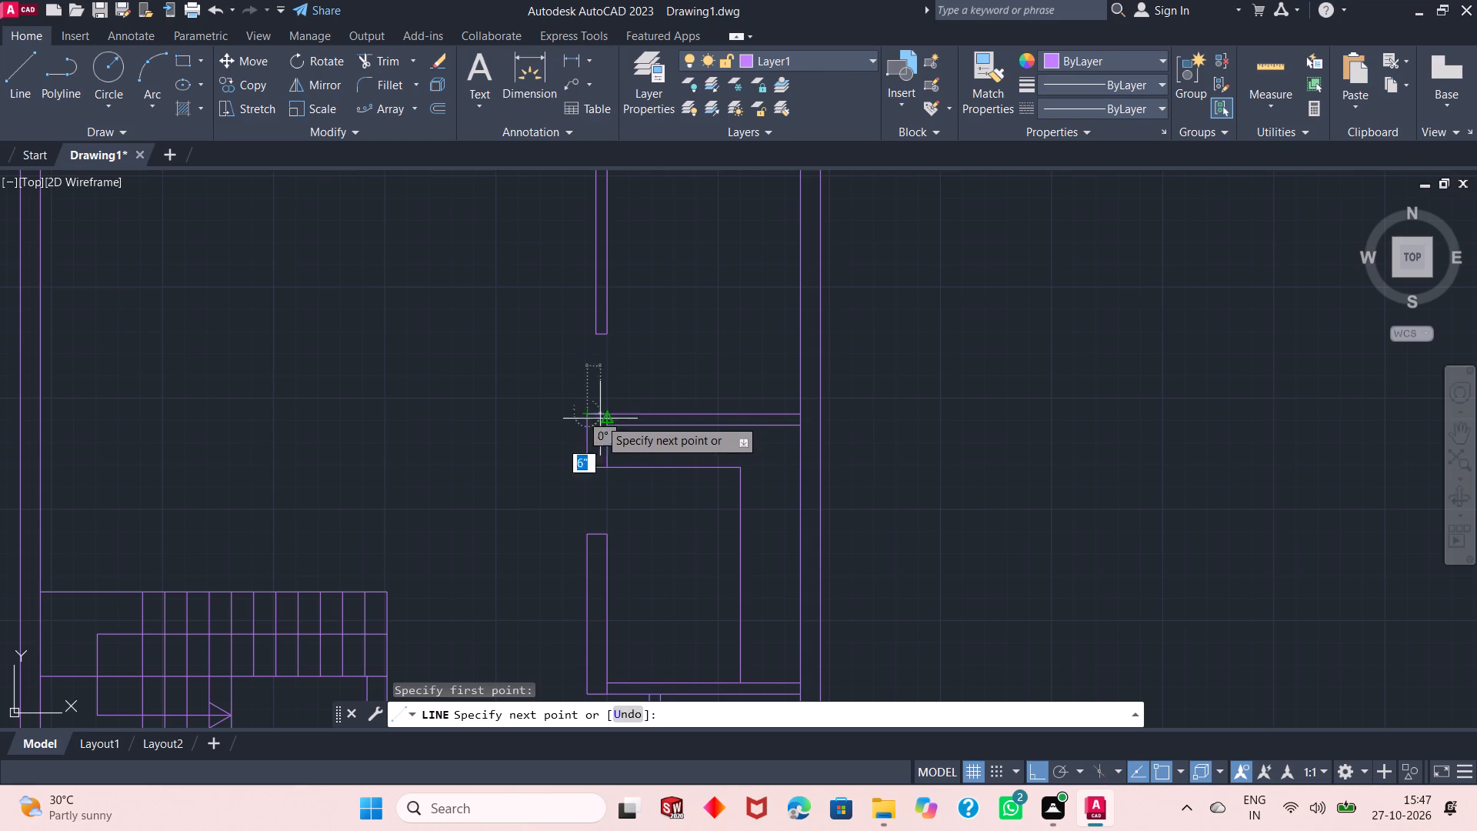
type("3\"")
key("Return")
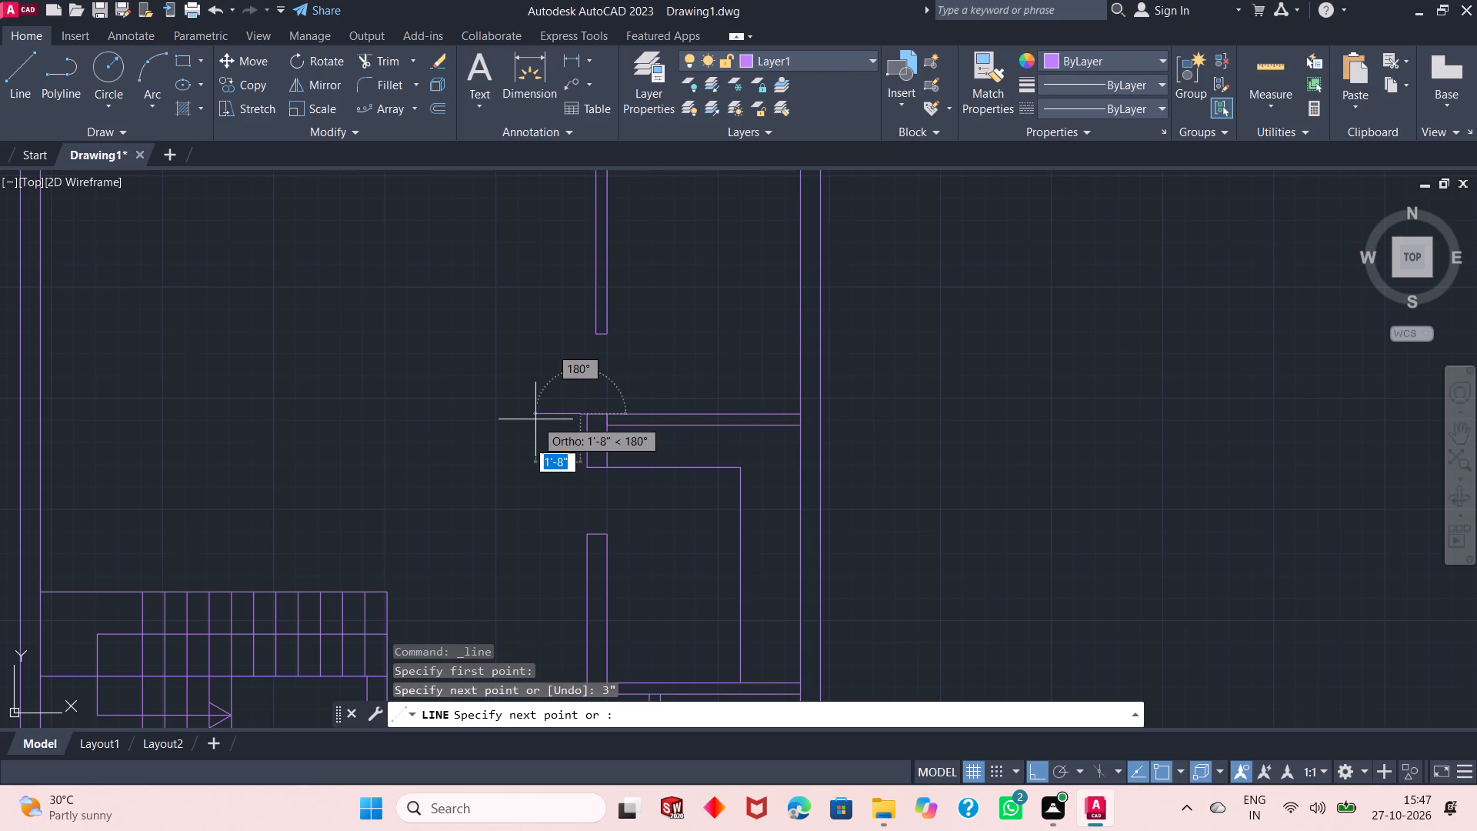
type("1'")
key("Return")
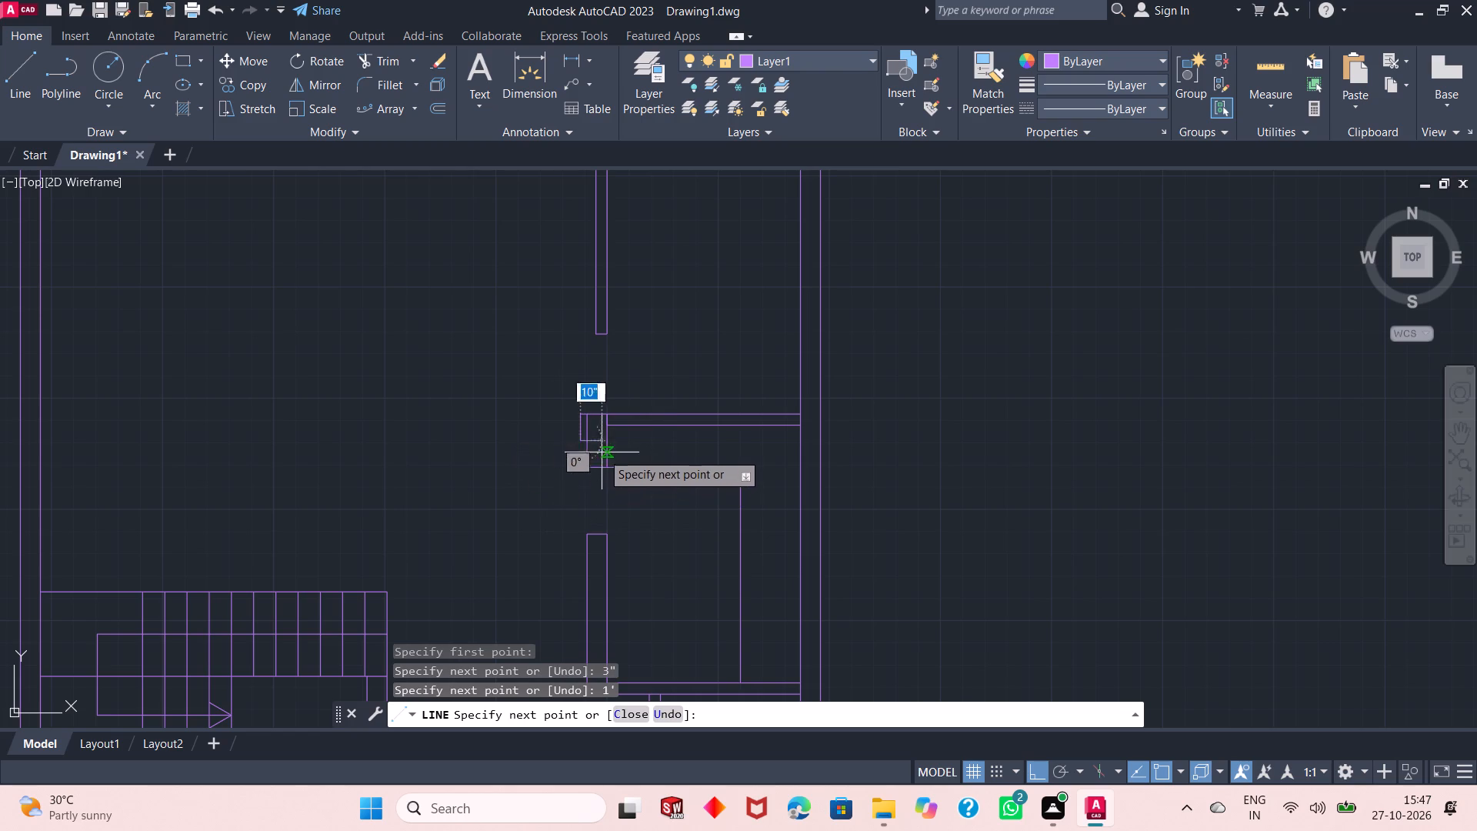
scroll(604, 446, "up", 3, "ctrl")
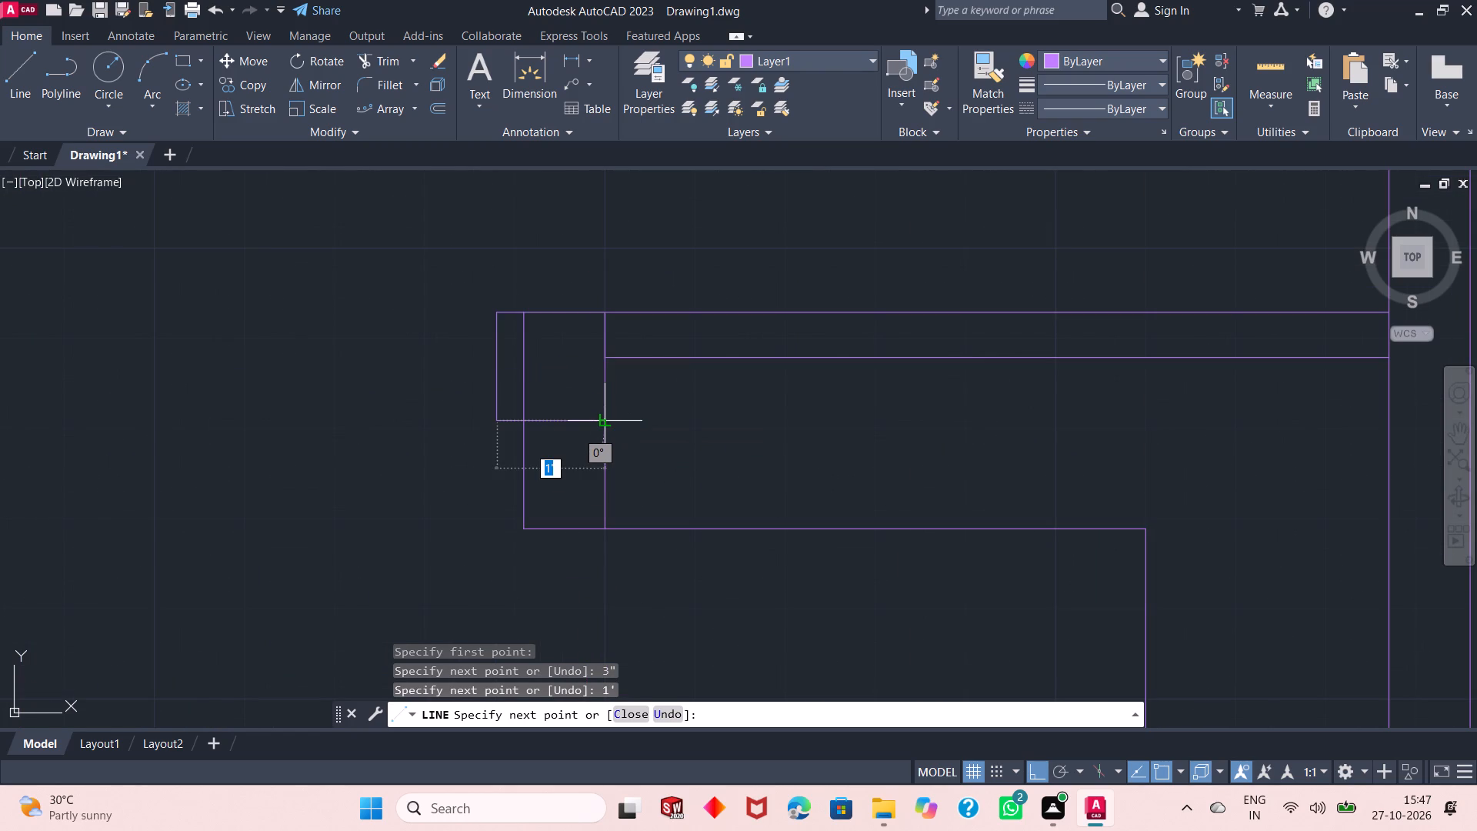
key("Return")
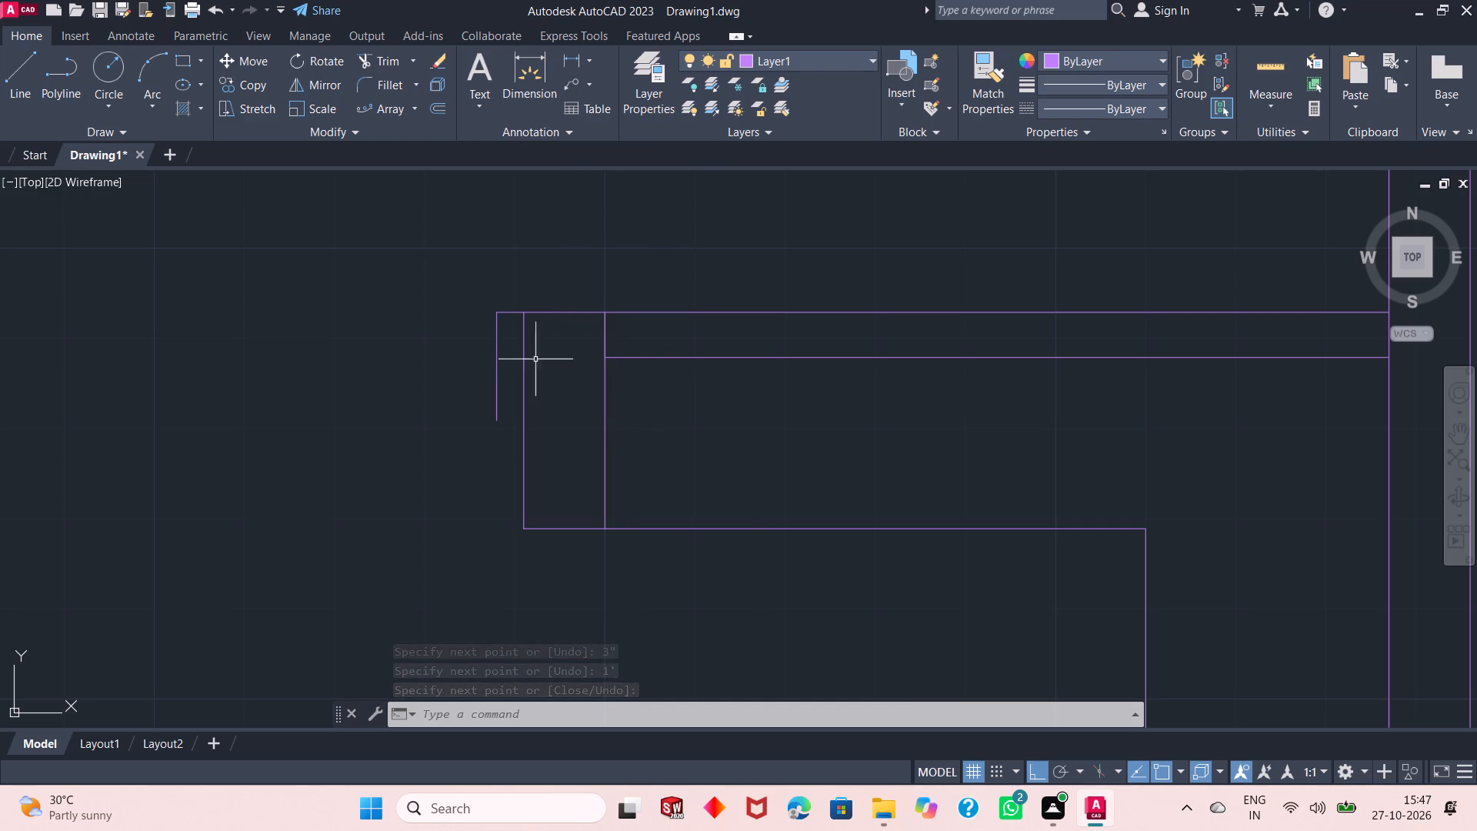
key("Return")
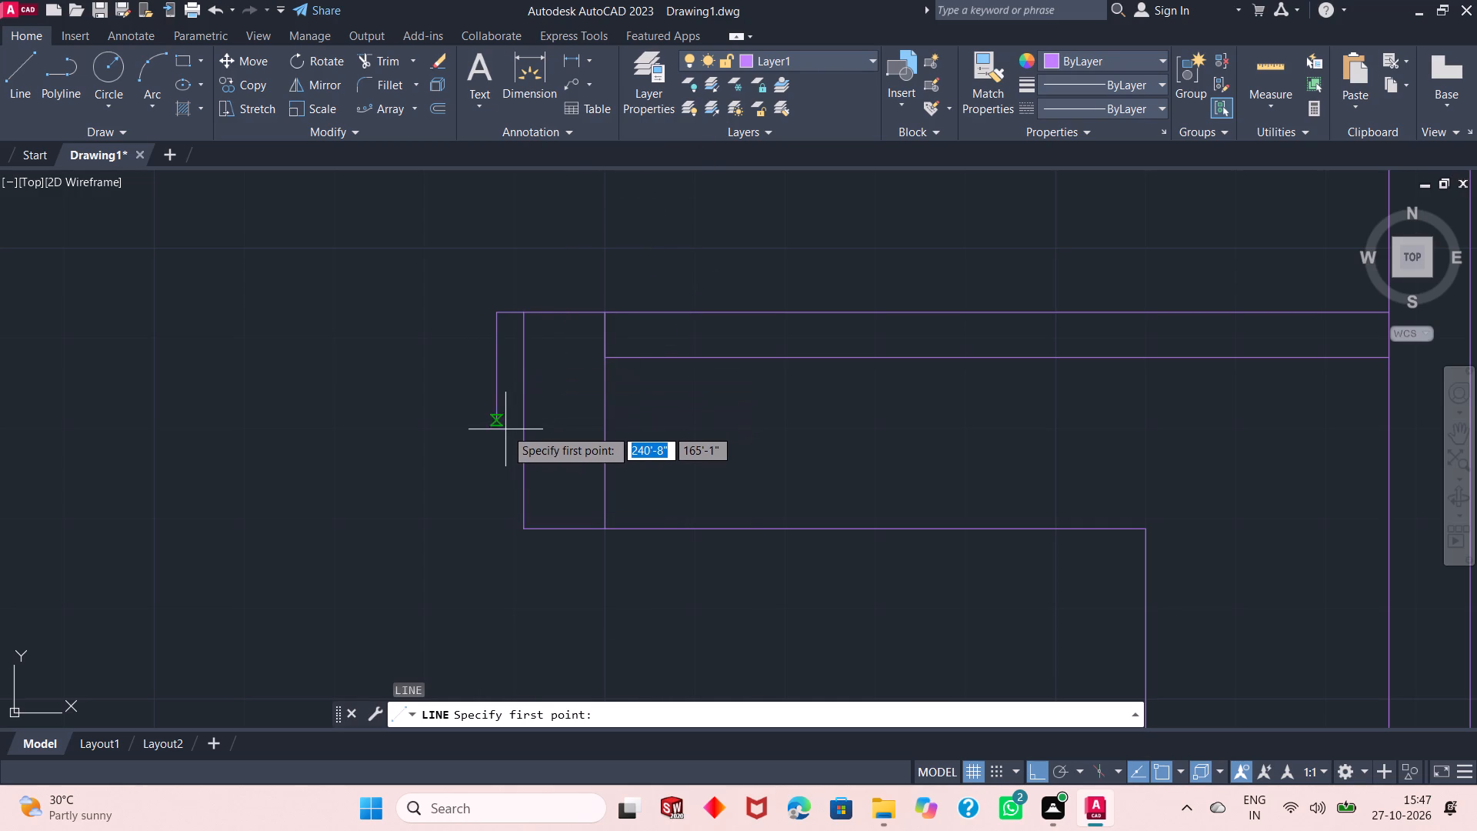
left_click(495, 424)
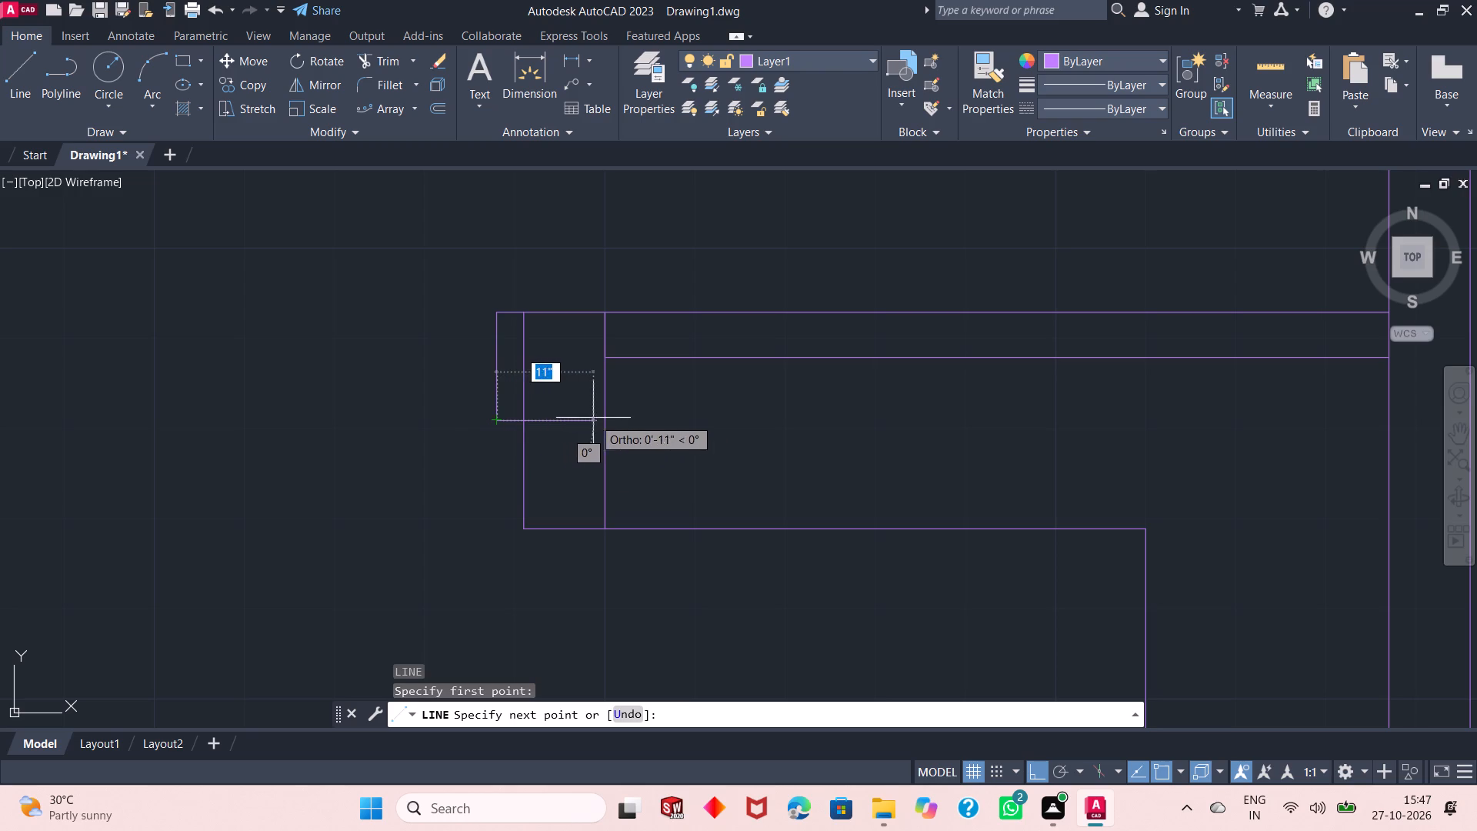
left_click(602, 420)
key("Return")
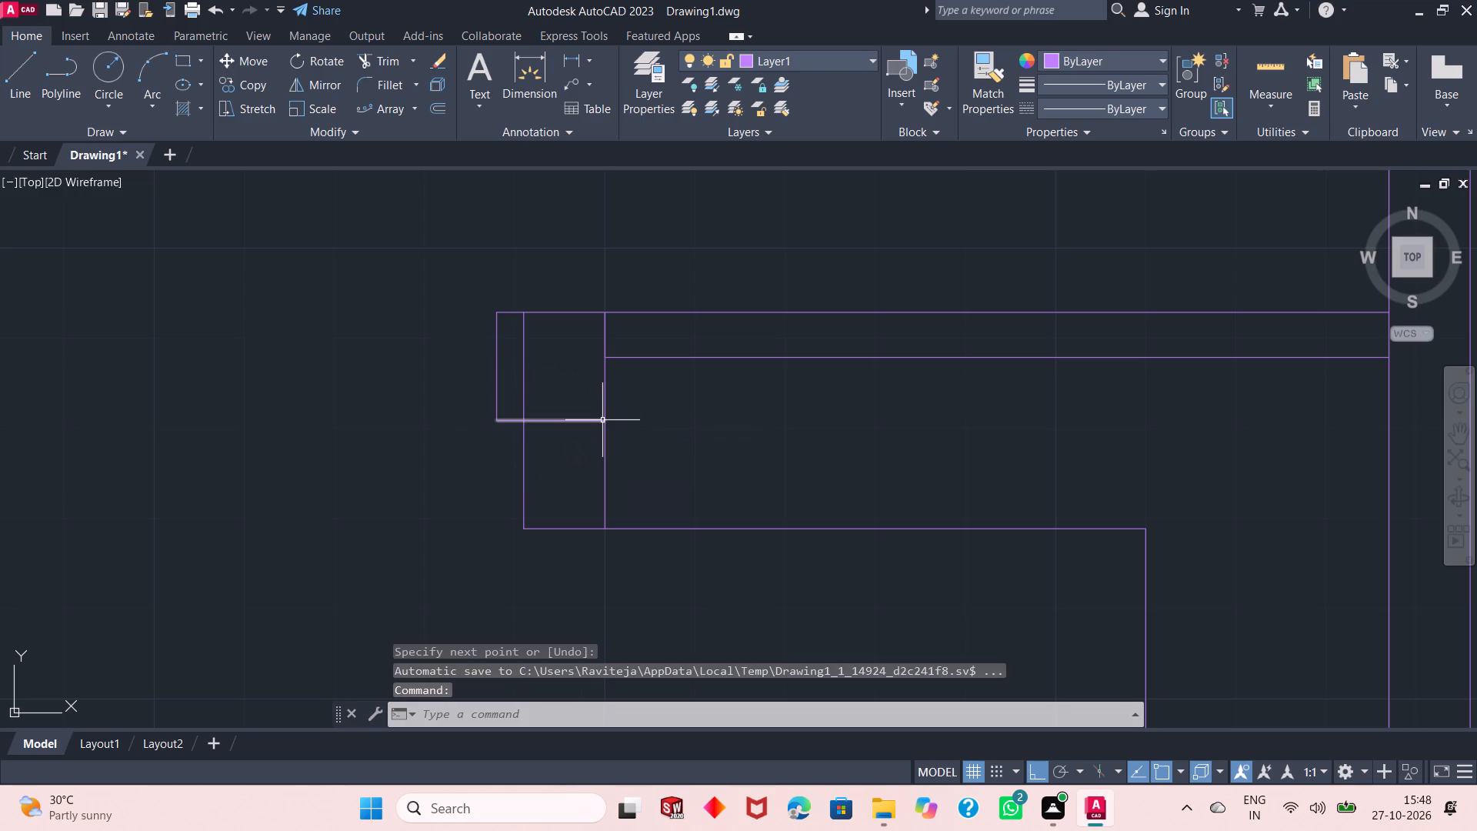
Trim the vertical wall line inside the square column at the middle right-hand room's top-left corner.
left_click(369, 58)
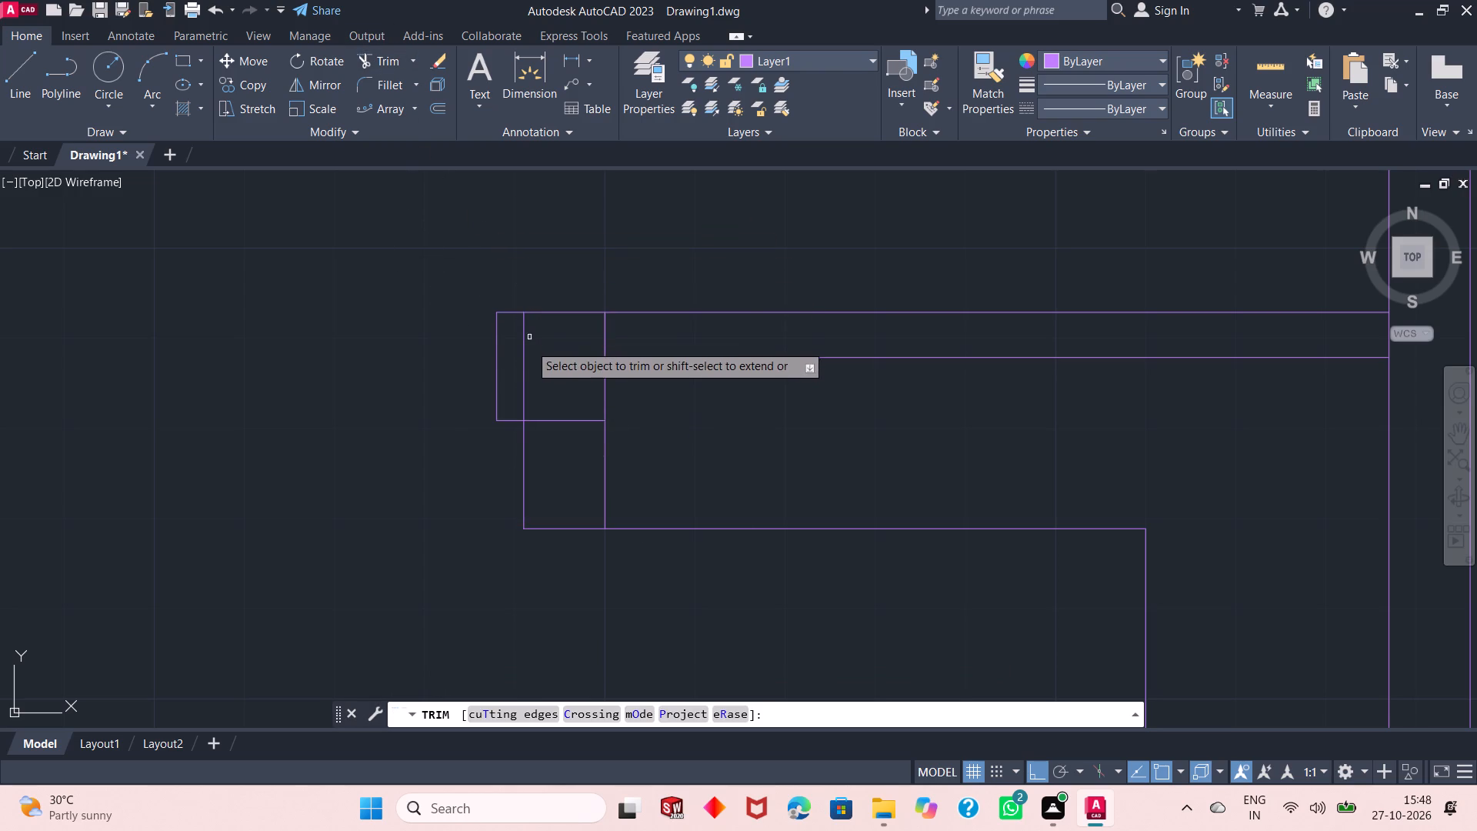
left_click(525, 372)
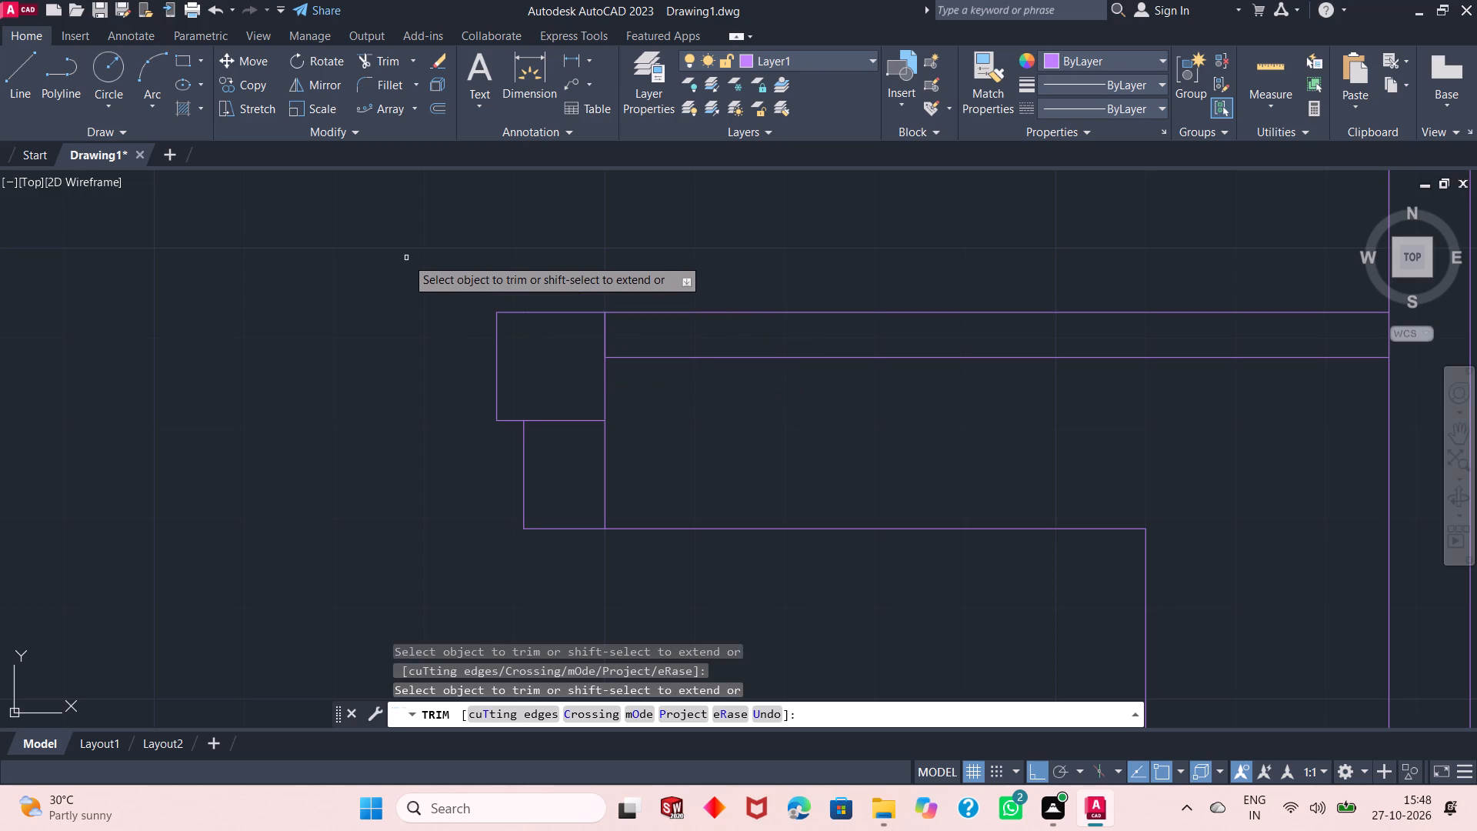
right_click(406, 258)
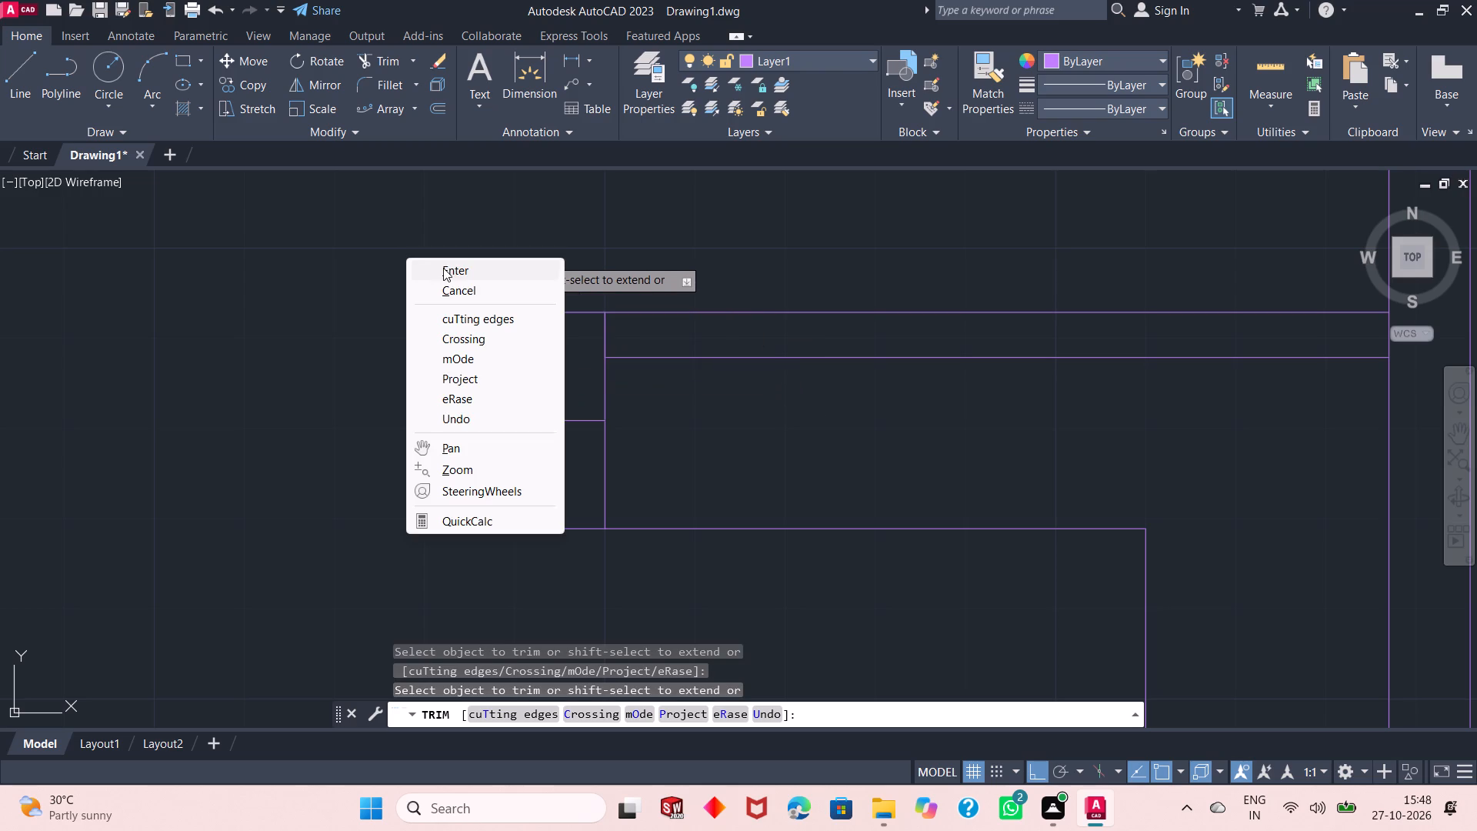
left_click(443, 268)
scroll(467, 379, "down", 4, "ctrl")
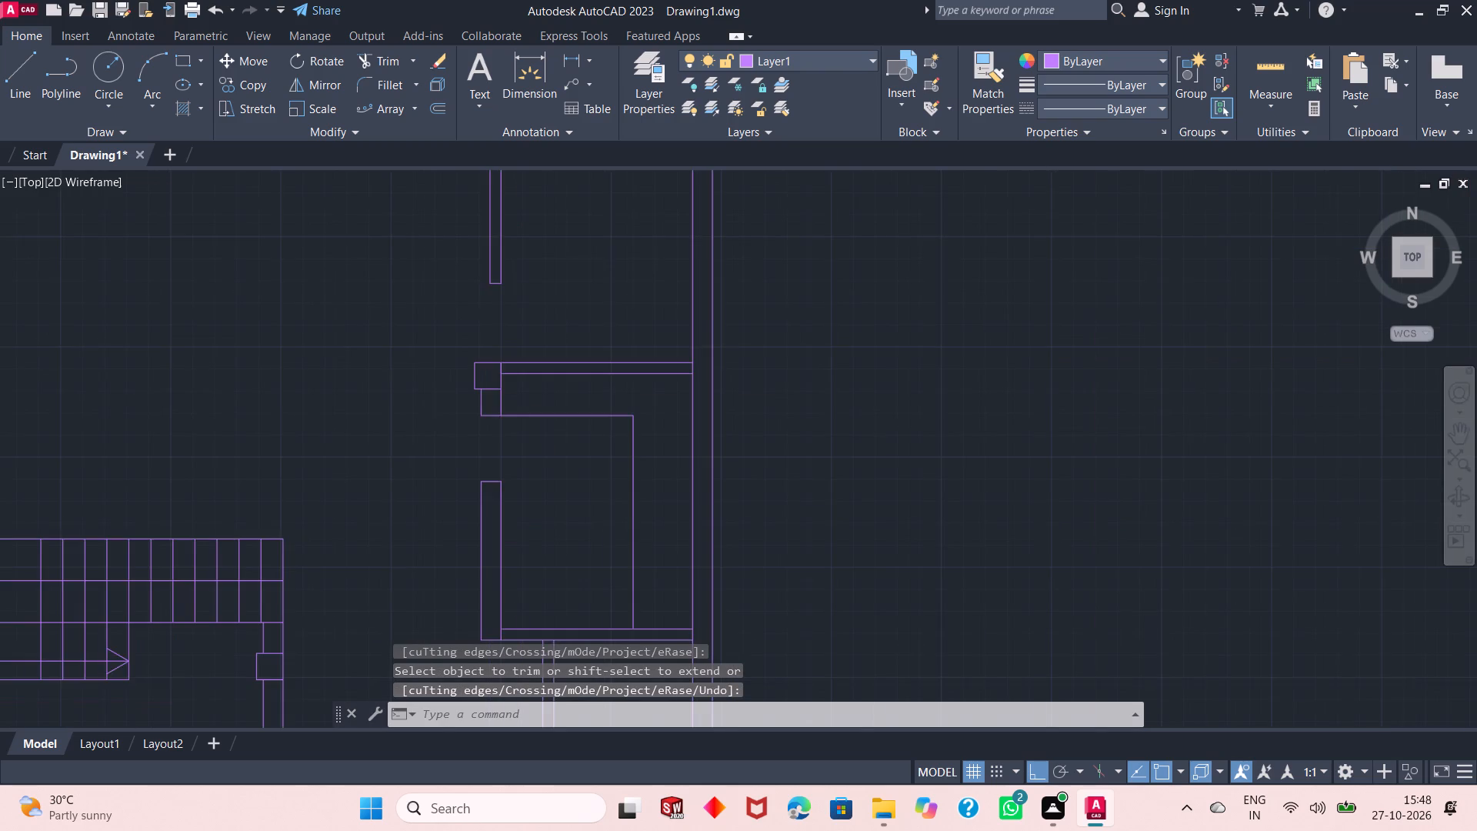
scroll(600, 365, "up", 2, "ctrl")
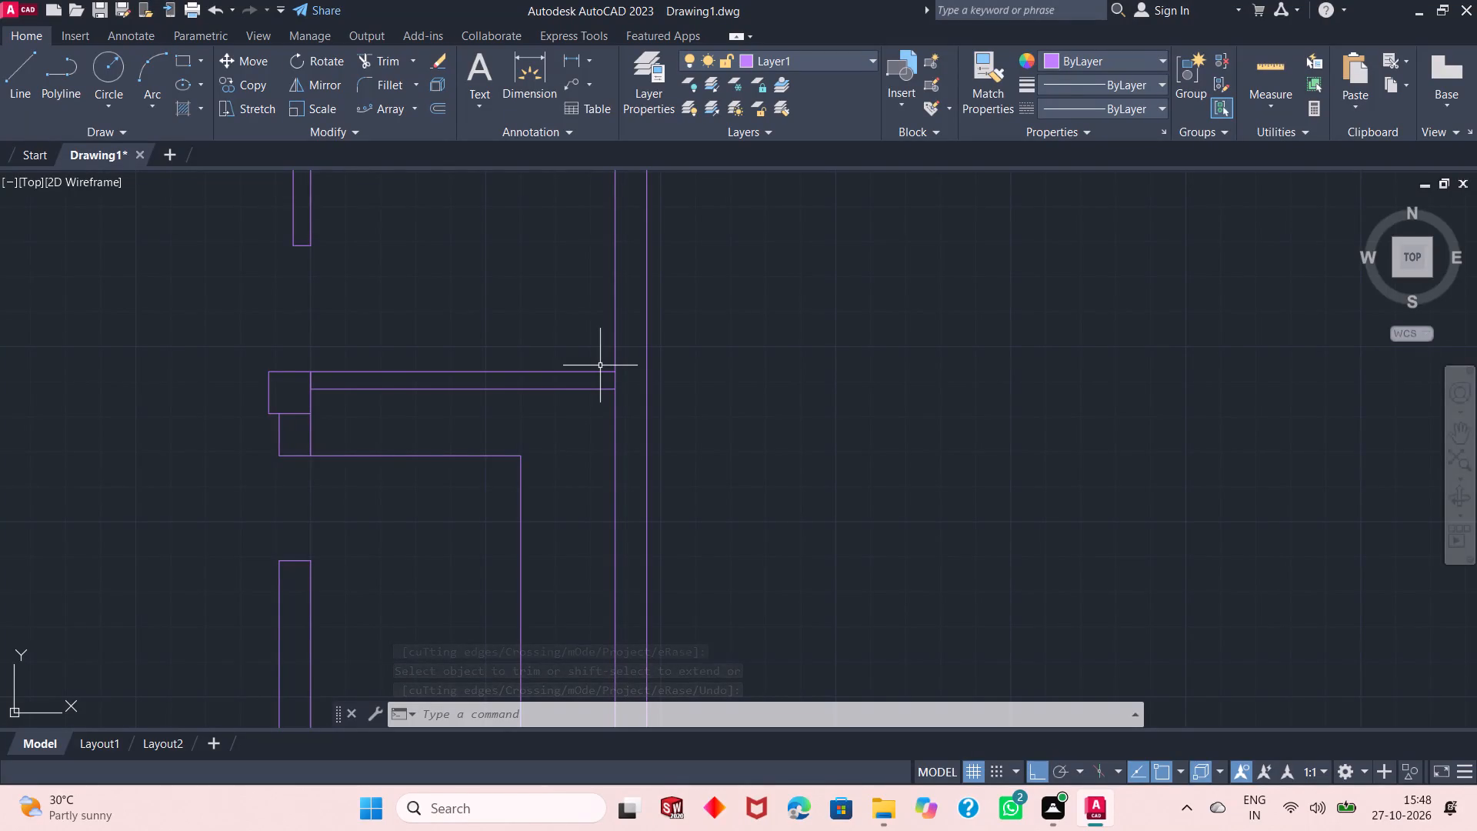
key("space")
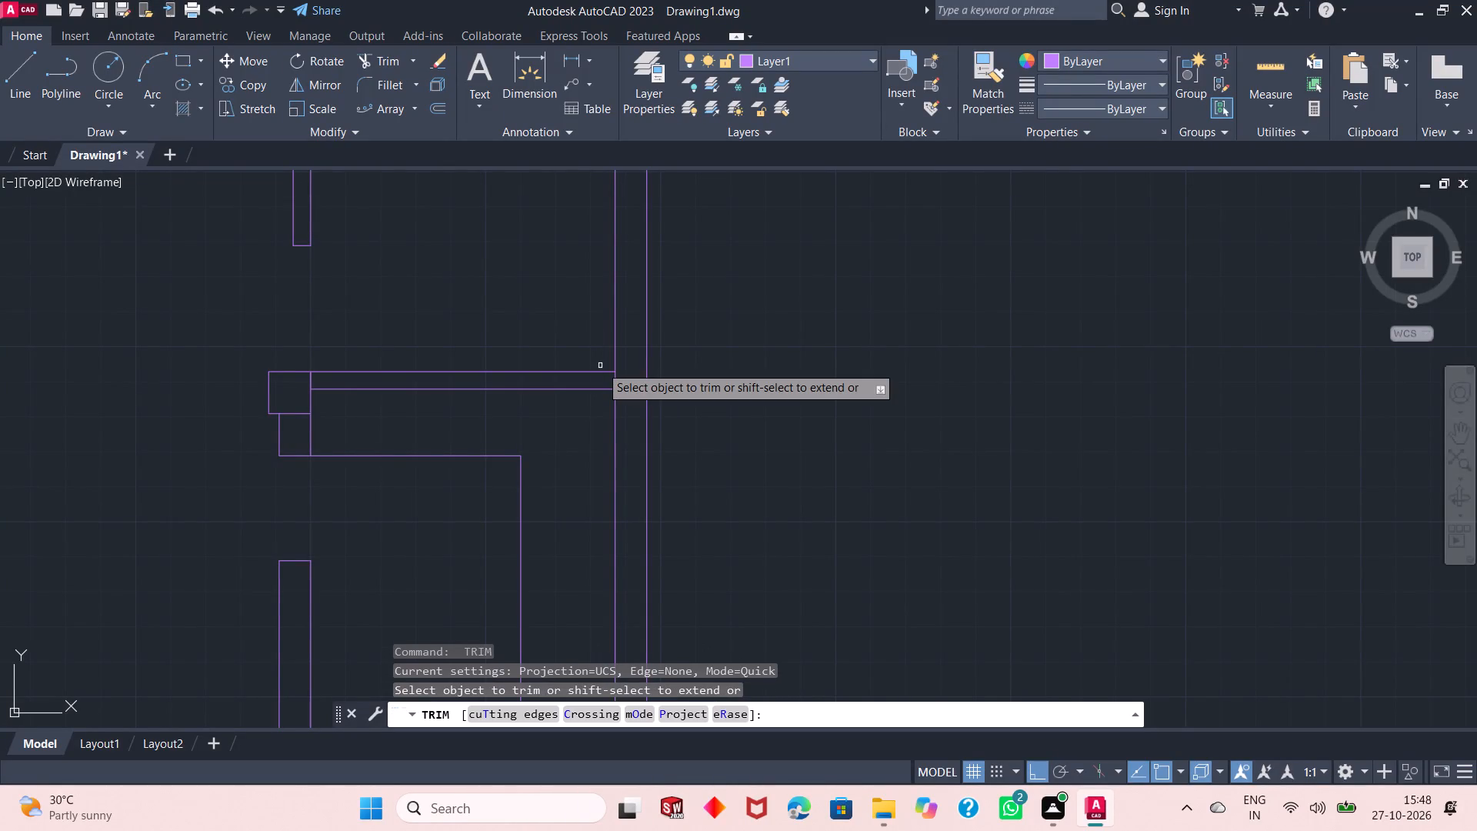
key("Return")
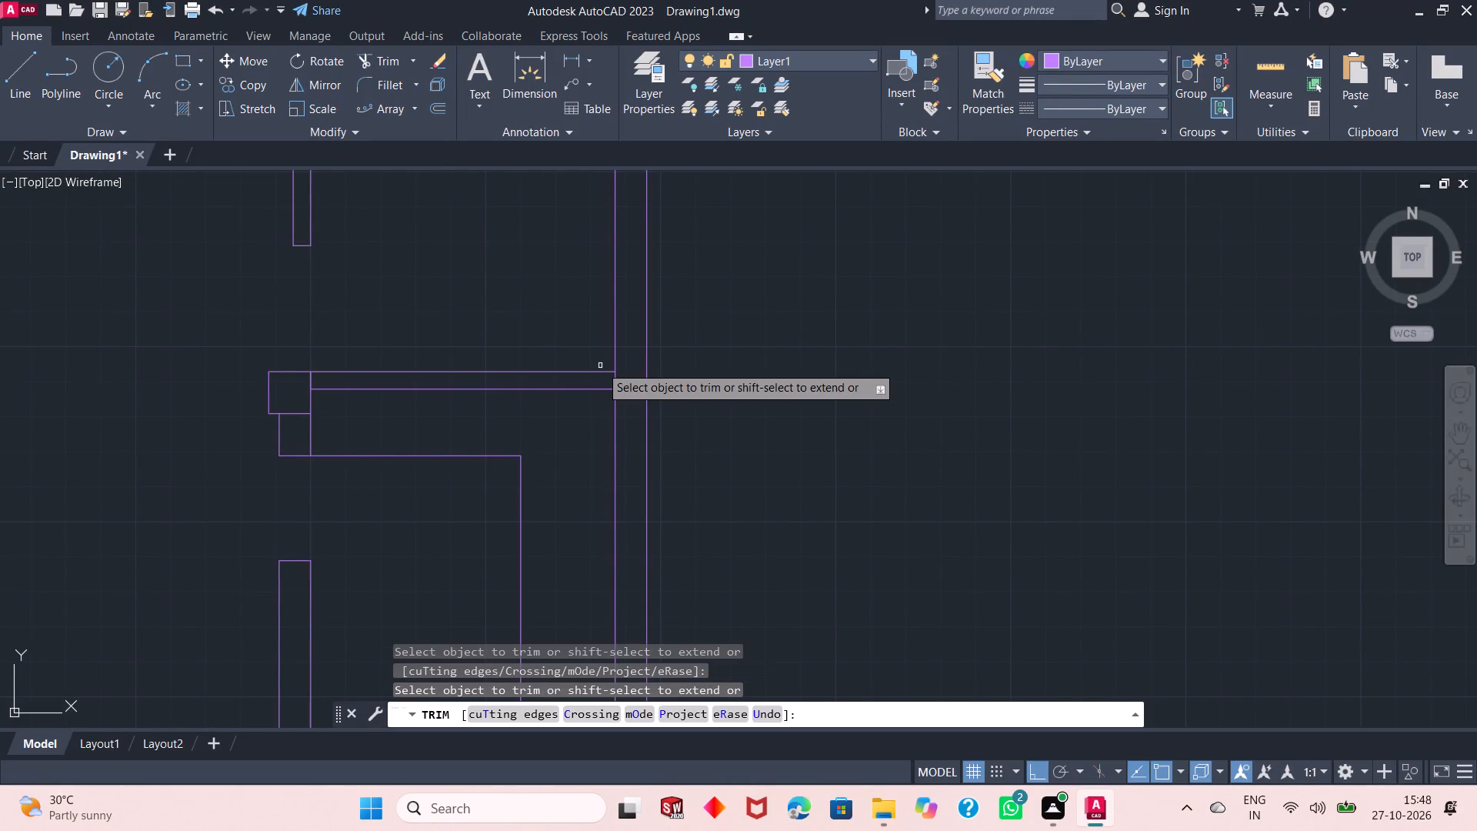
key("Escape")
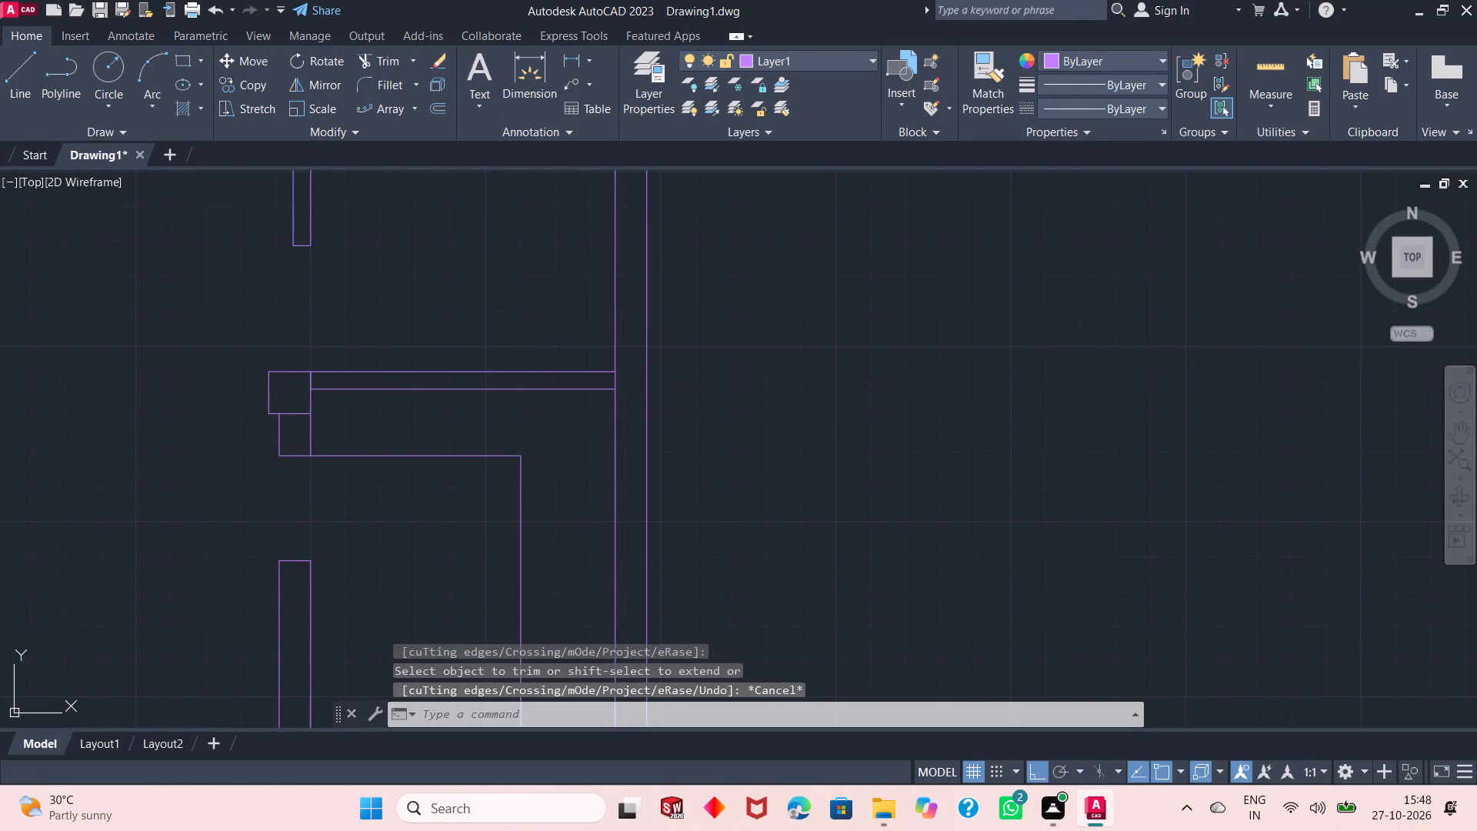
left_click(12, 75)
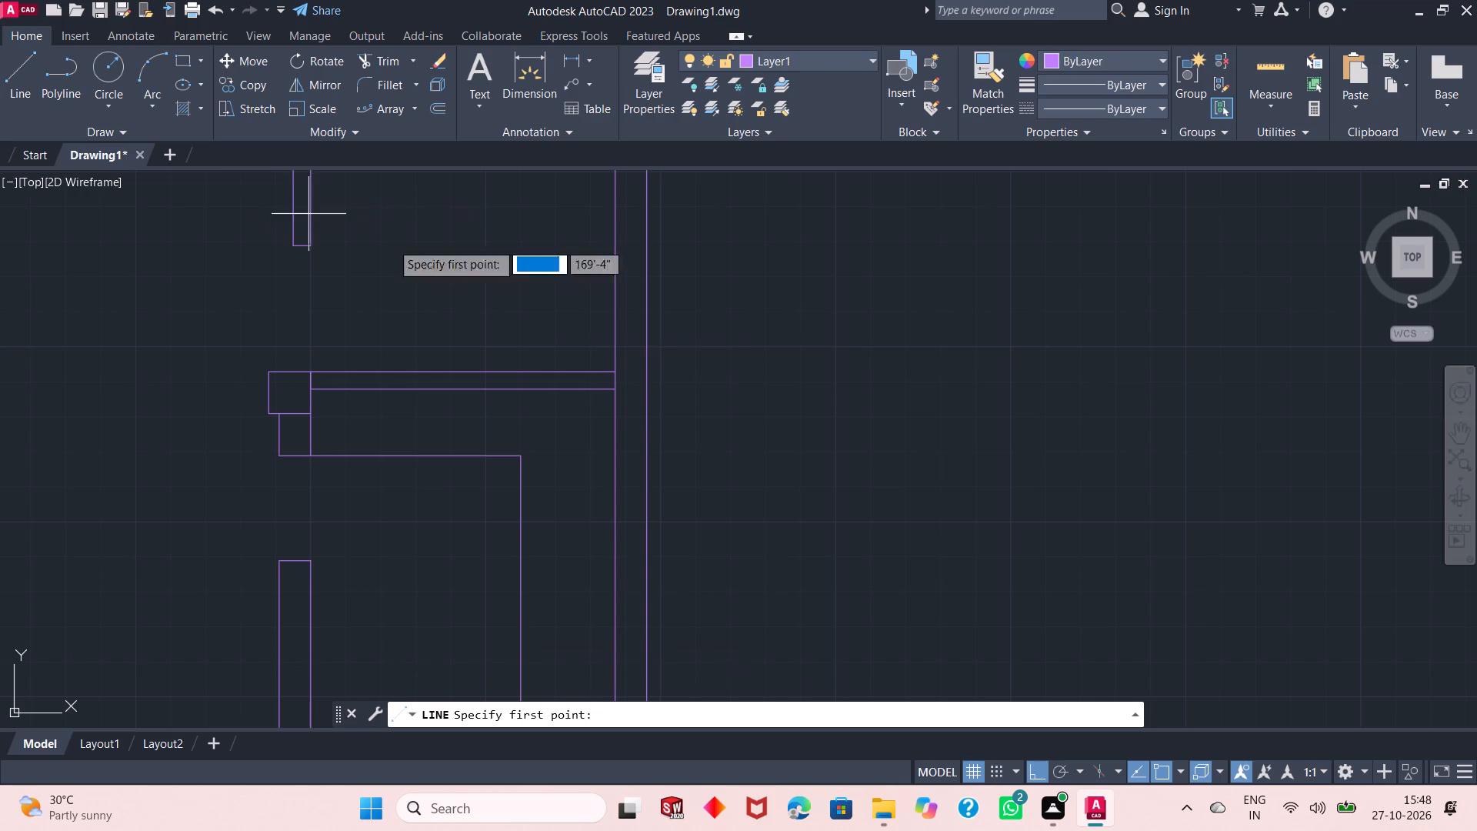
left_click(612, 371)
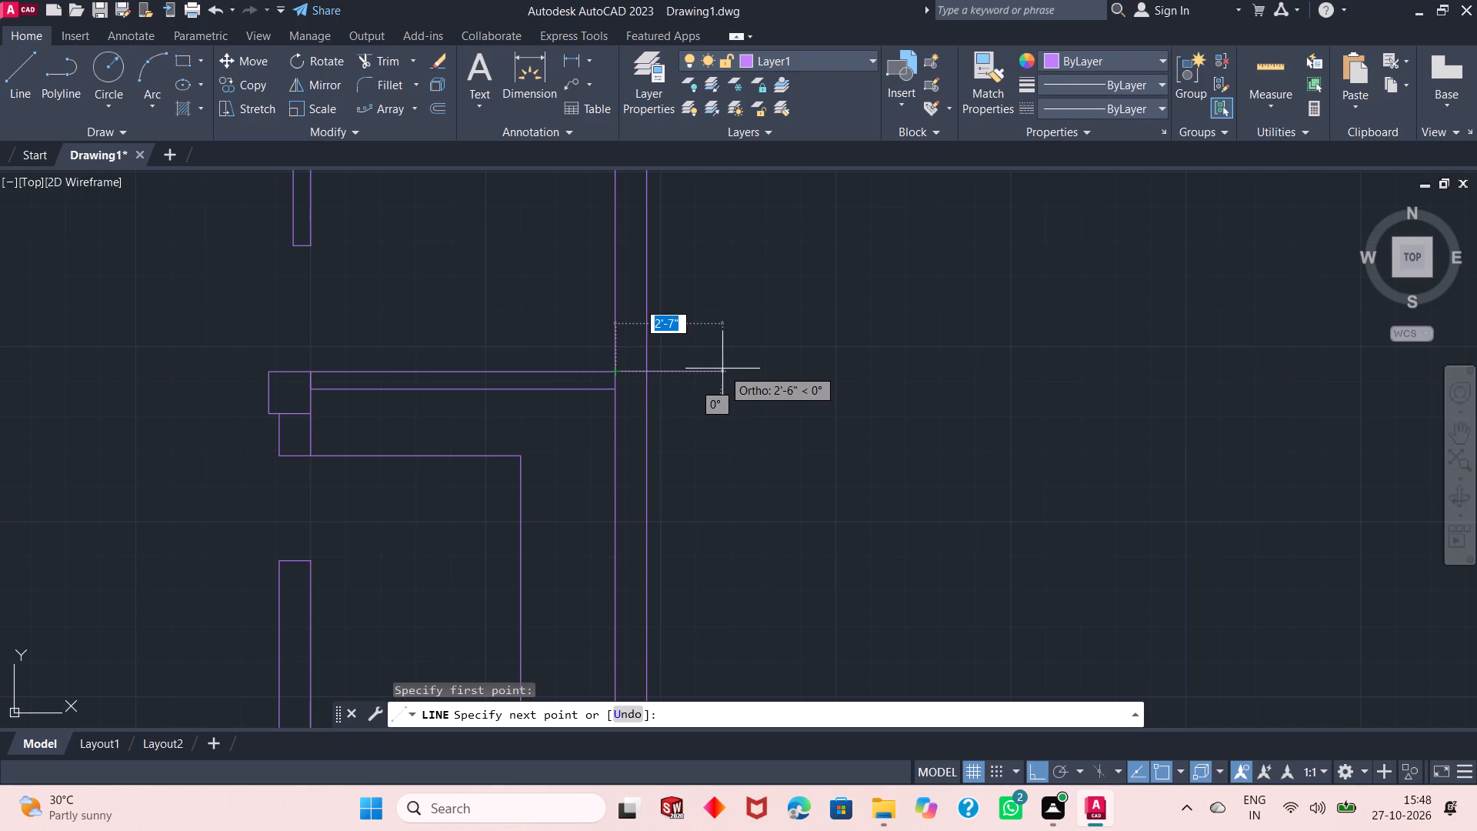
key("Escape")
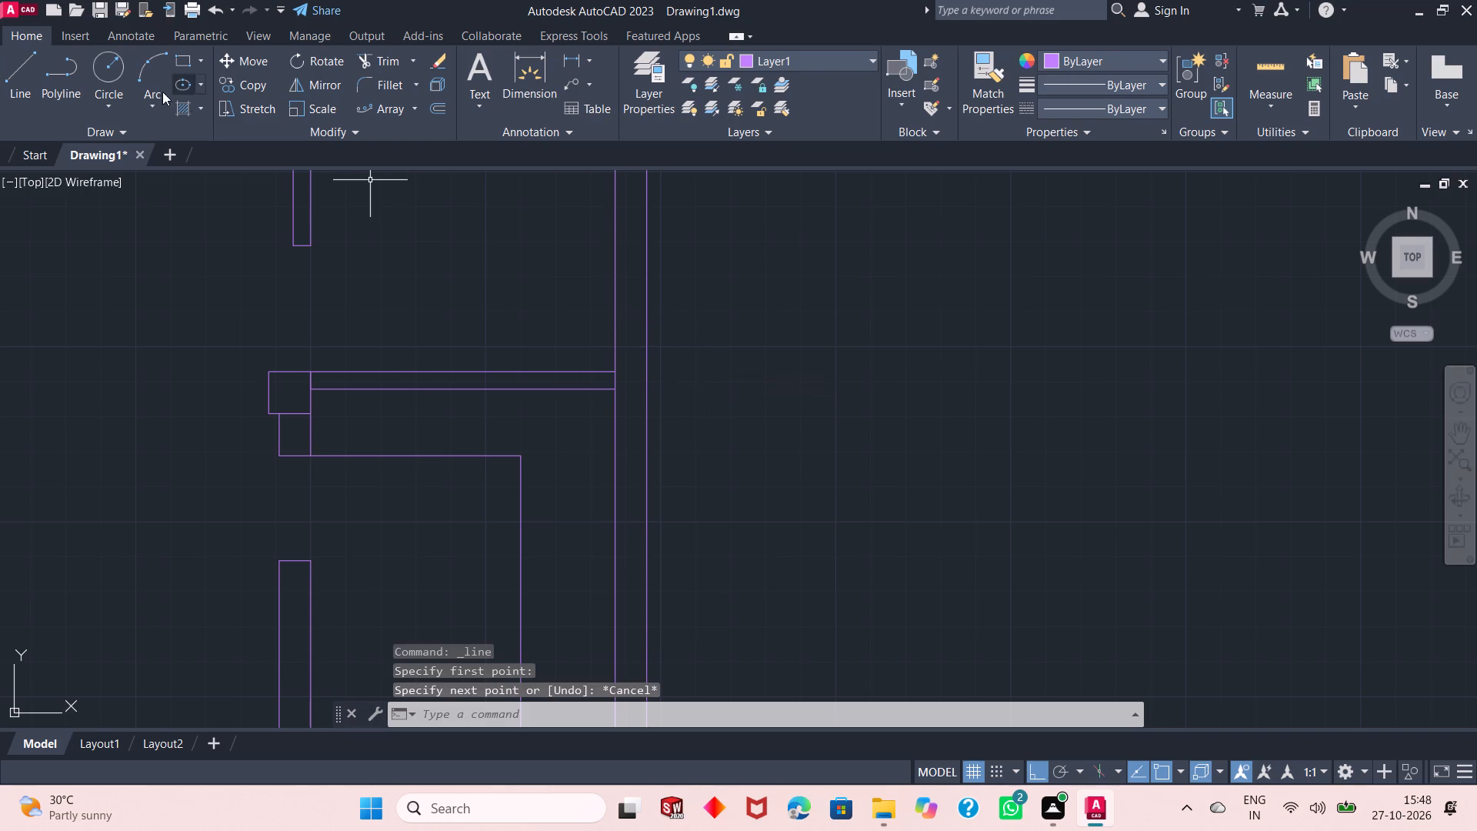
Draw a 1' by 1' square column on the right outer wall, level with the upper face of the middle room's top wall.
left_click(30, 90)
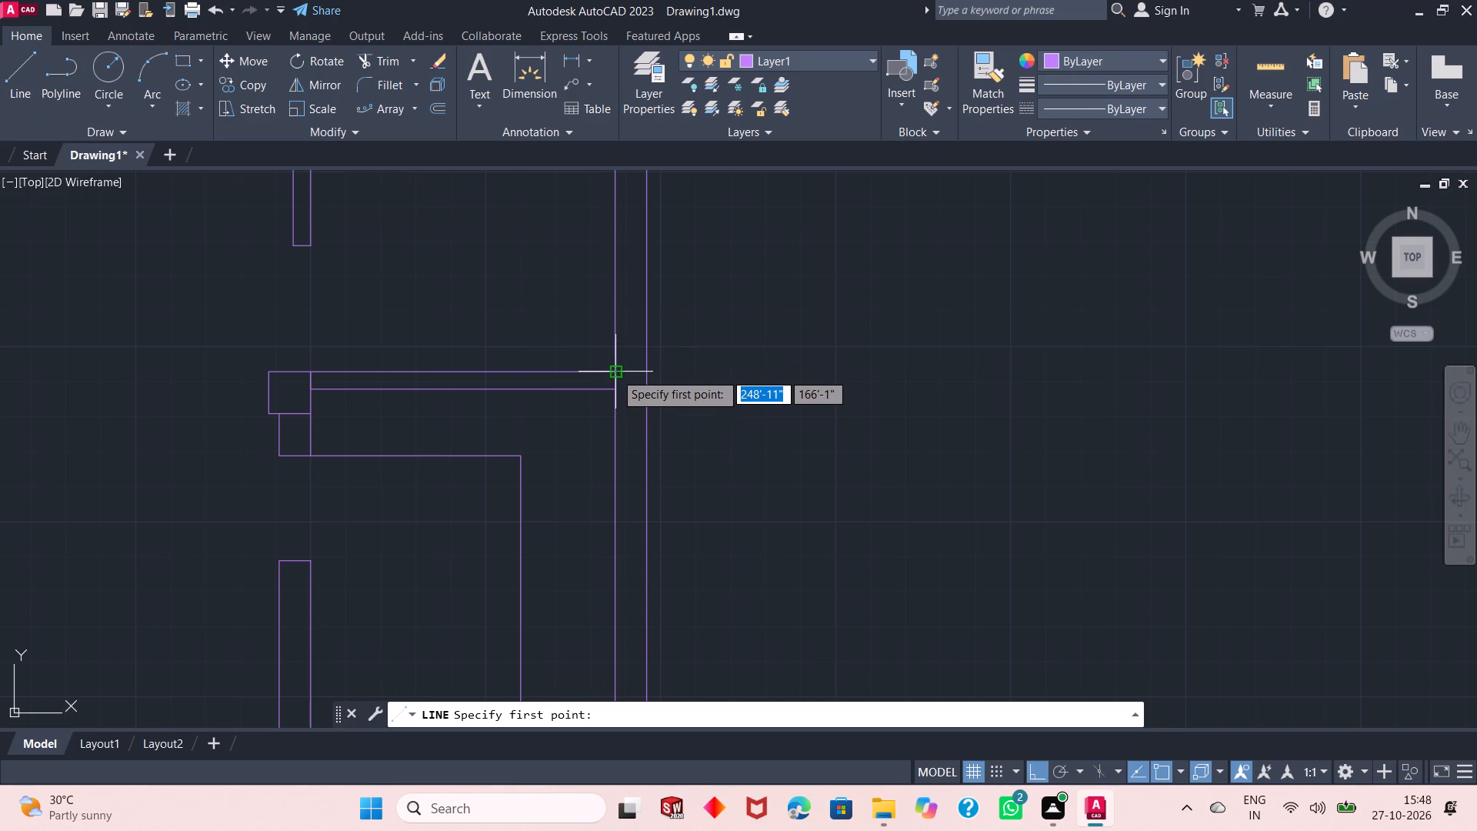
left_click(651, 372)
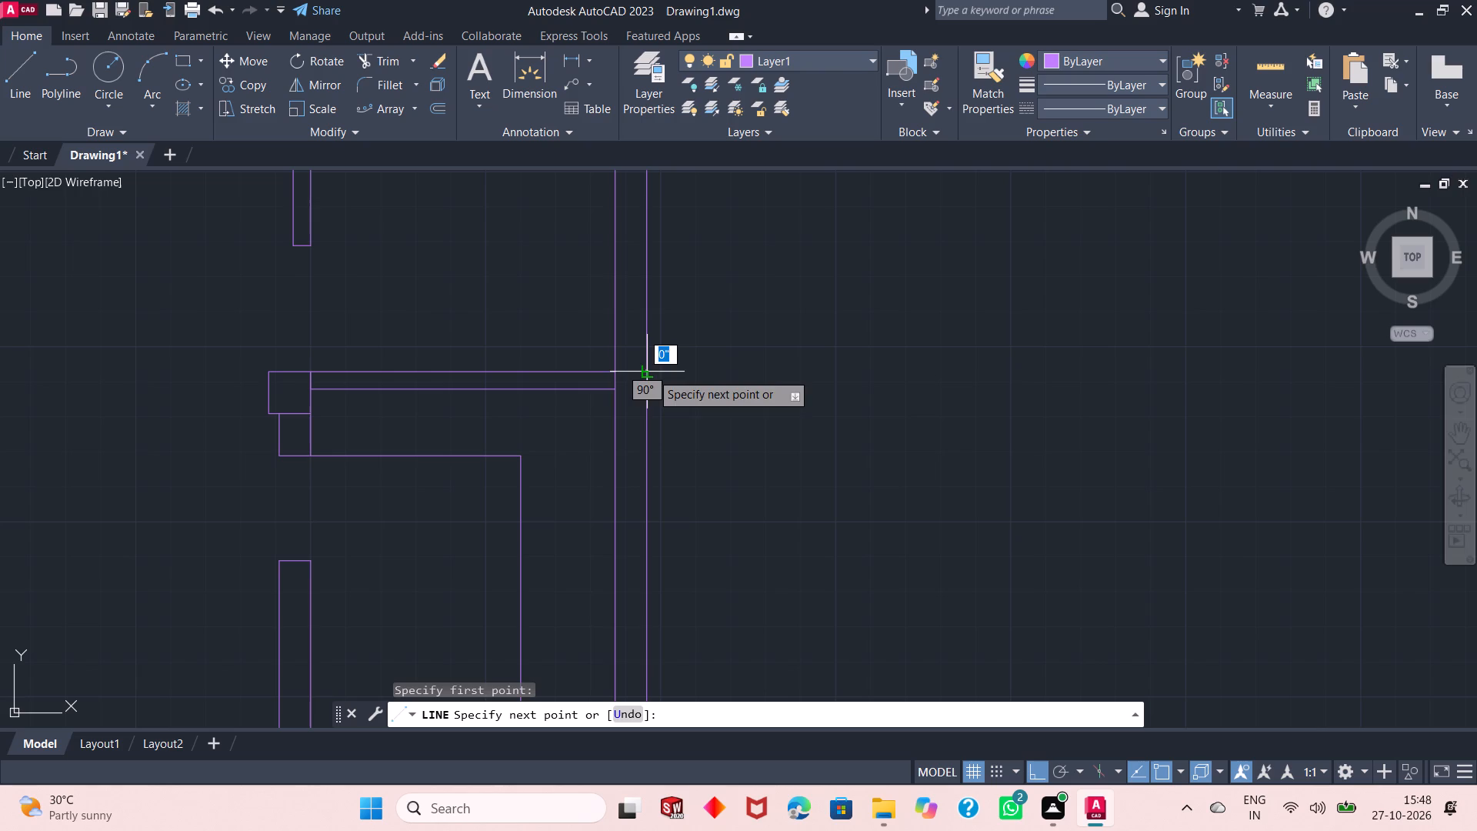
type("1'")
key("Return")
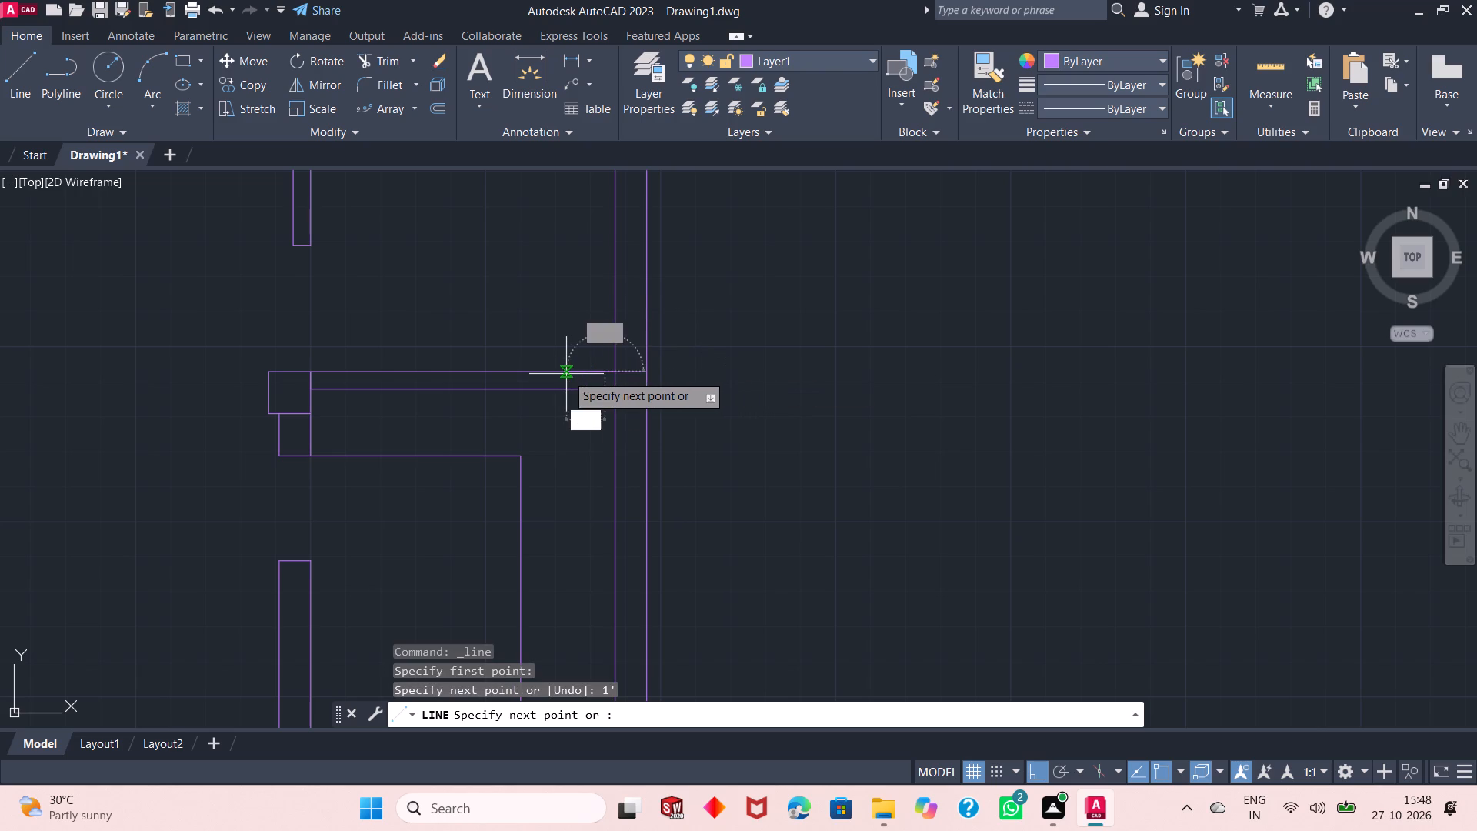
type("1'")
key("Return")
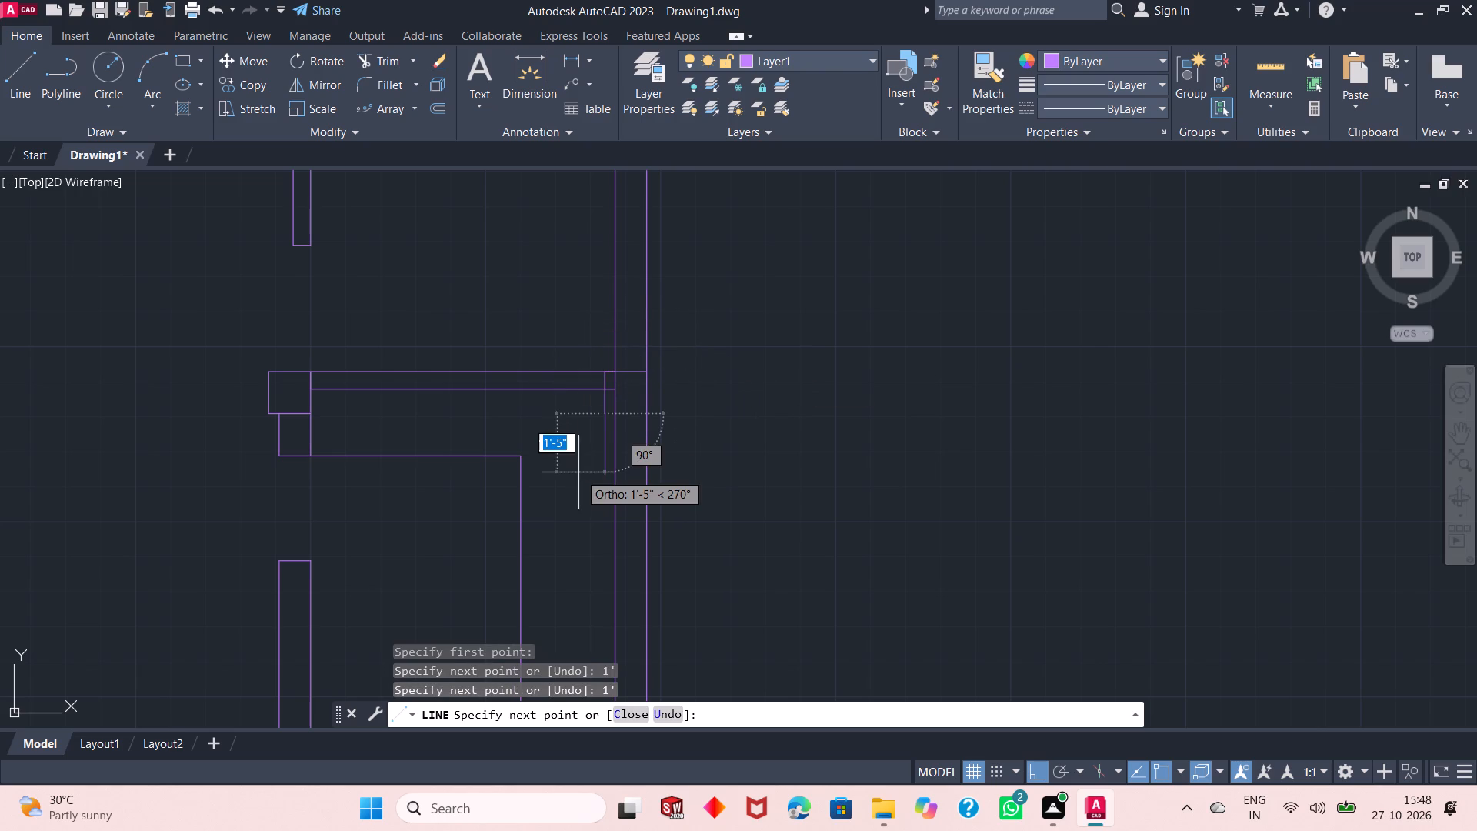
left_click(650, 417)
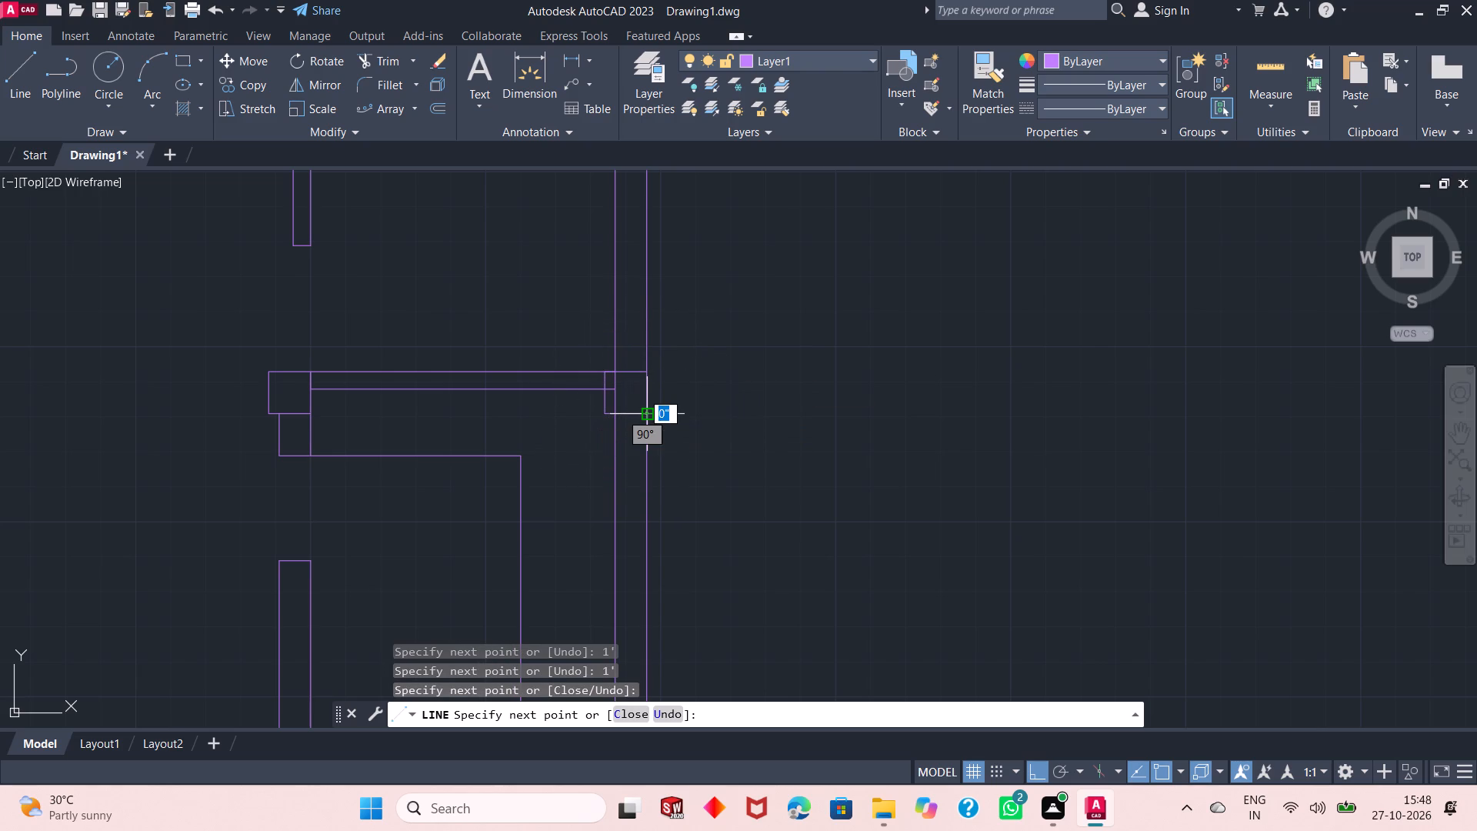
key("Return")
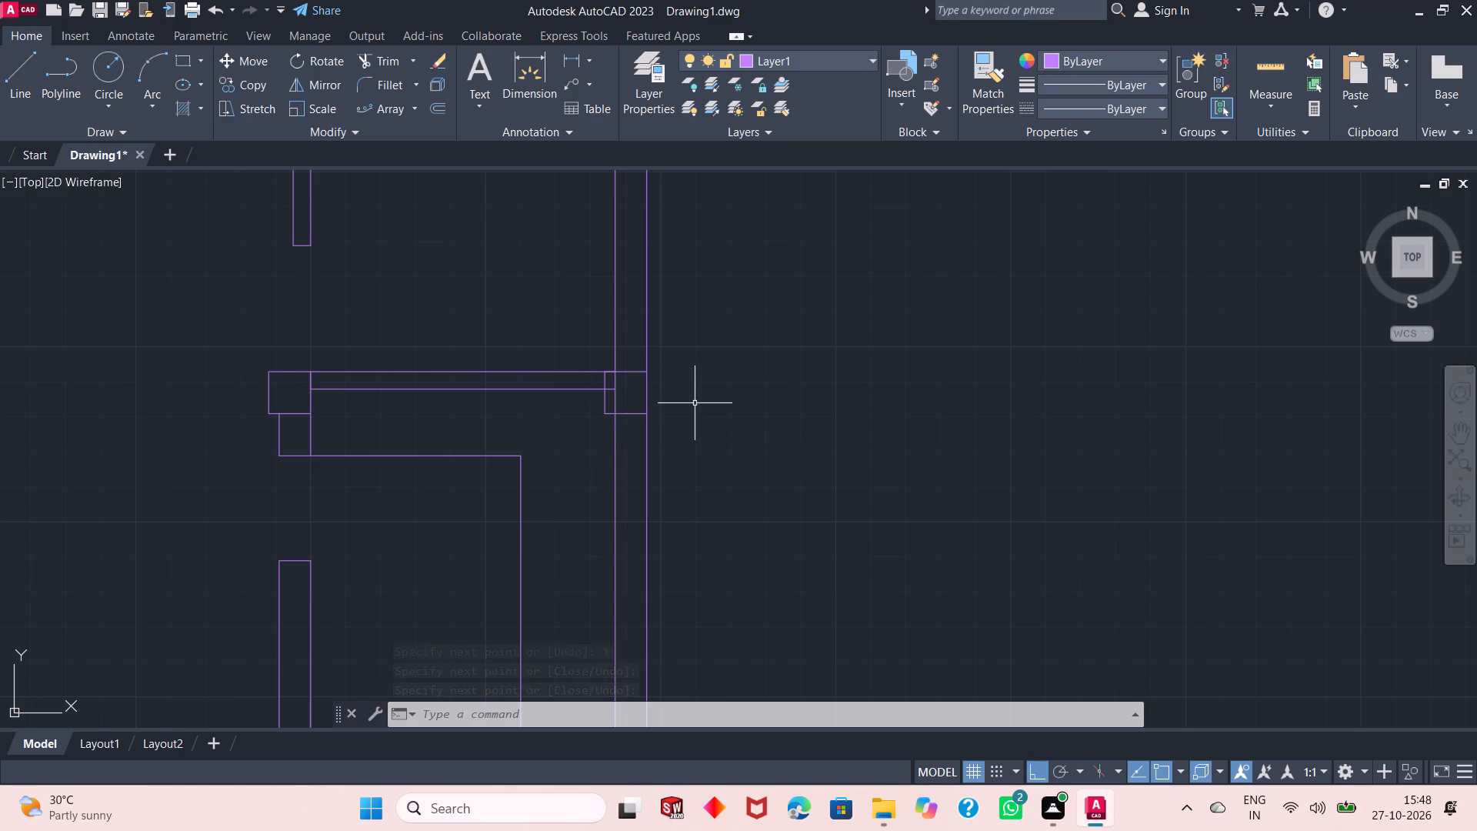
Trim the wall lines inside the square column where the middle room's top wall meets the right outer wall.
left_click(387, 55)
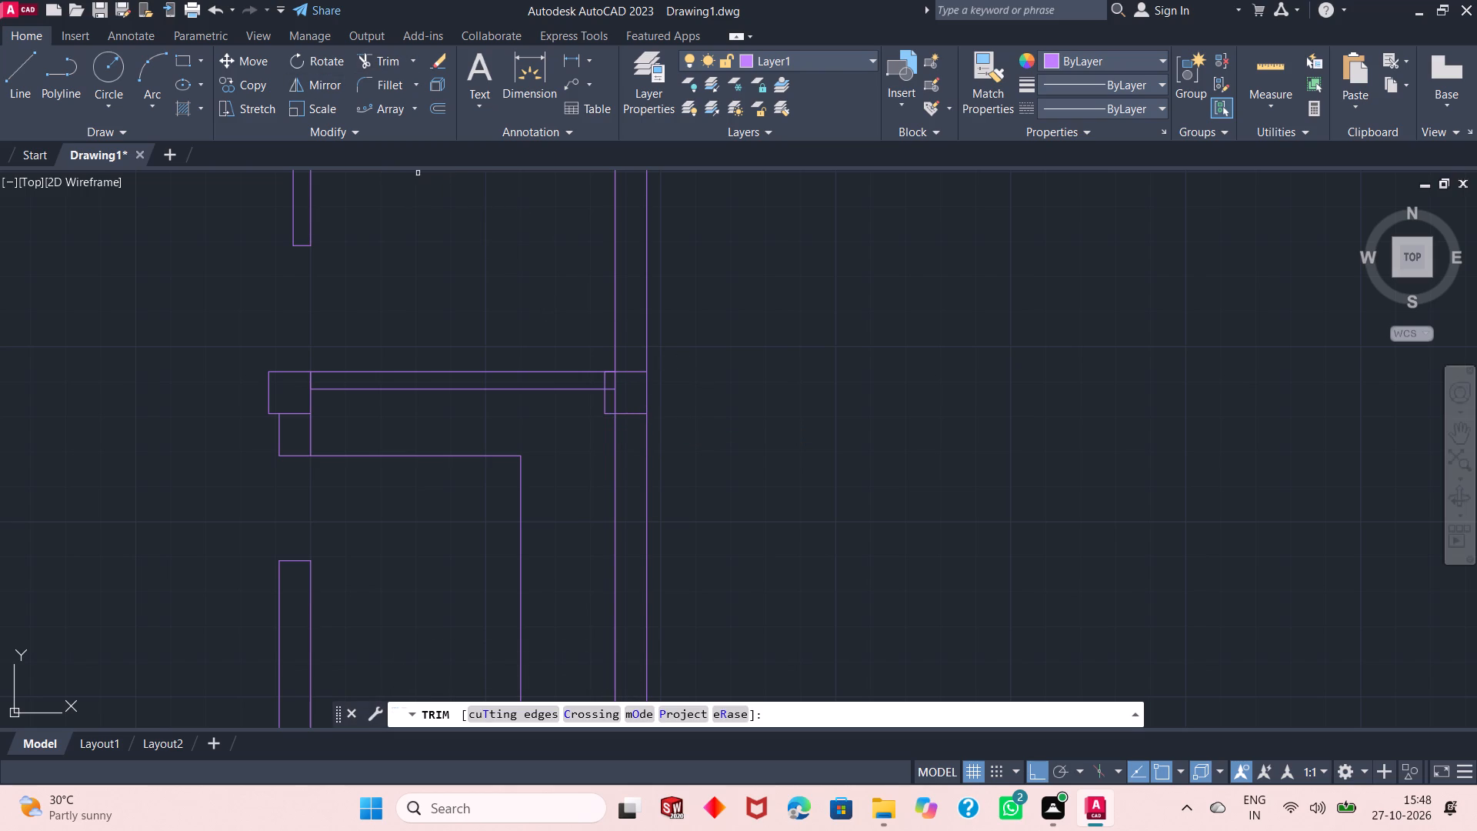
left_click(615, 399)
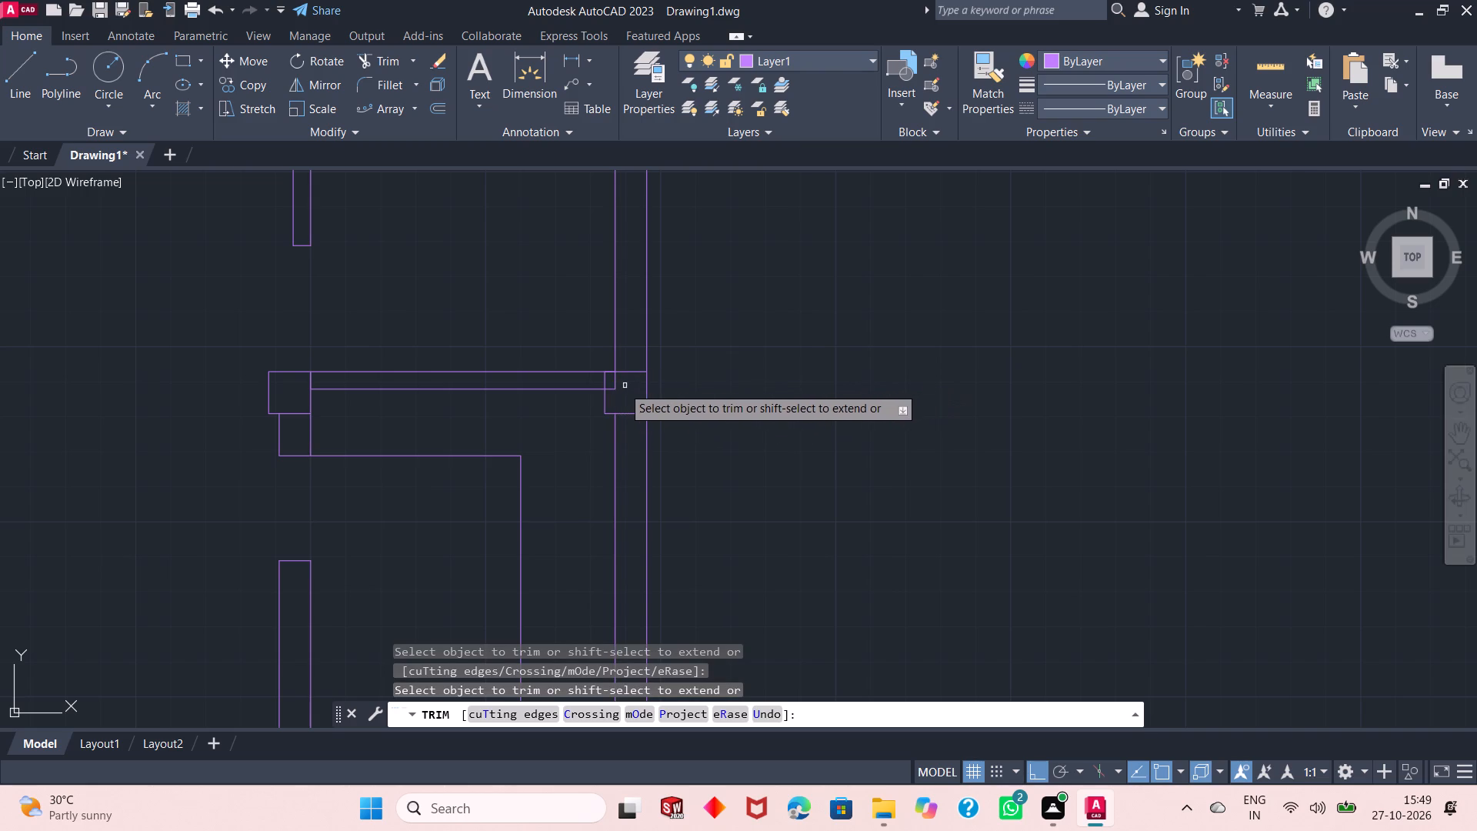
left_click(615, 387)
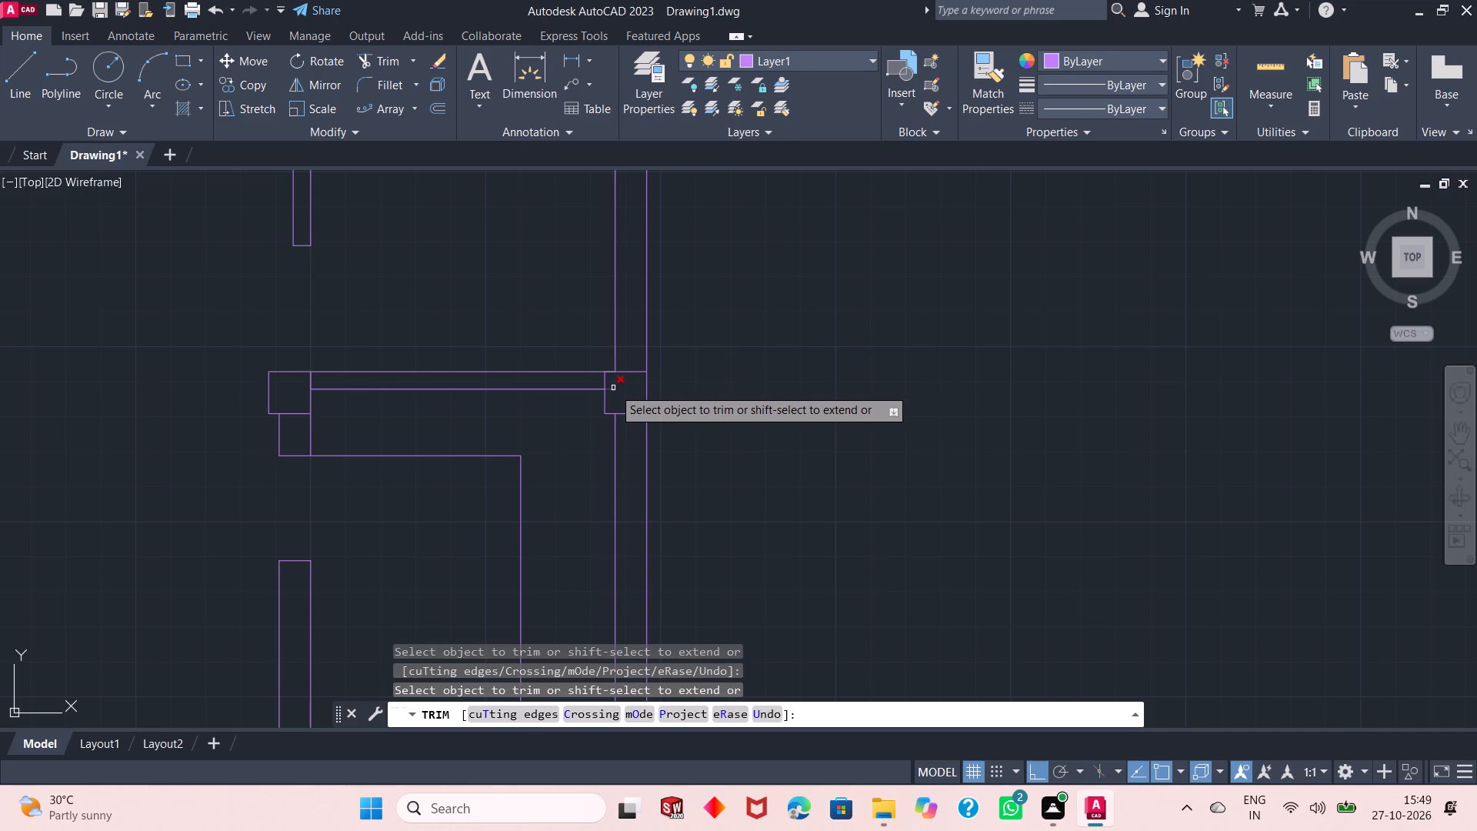
left_click(613, 388)
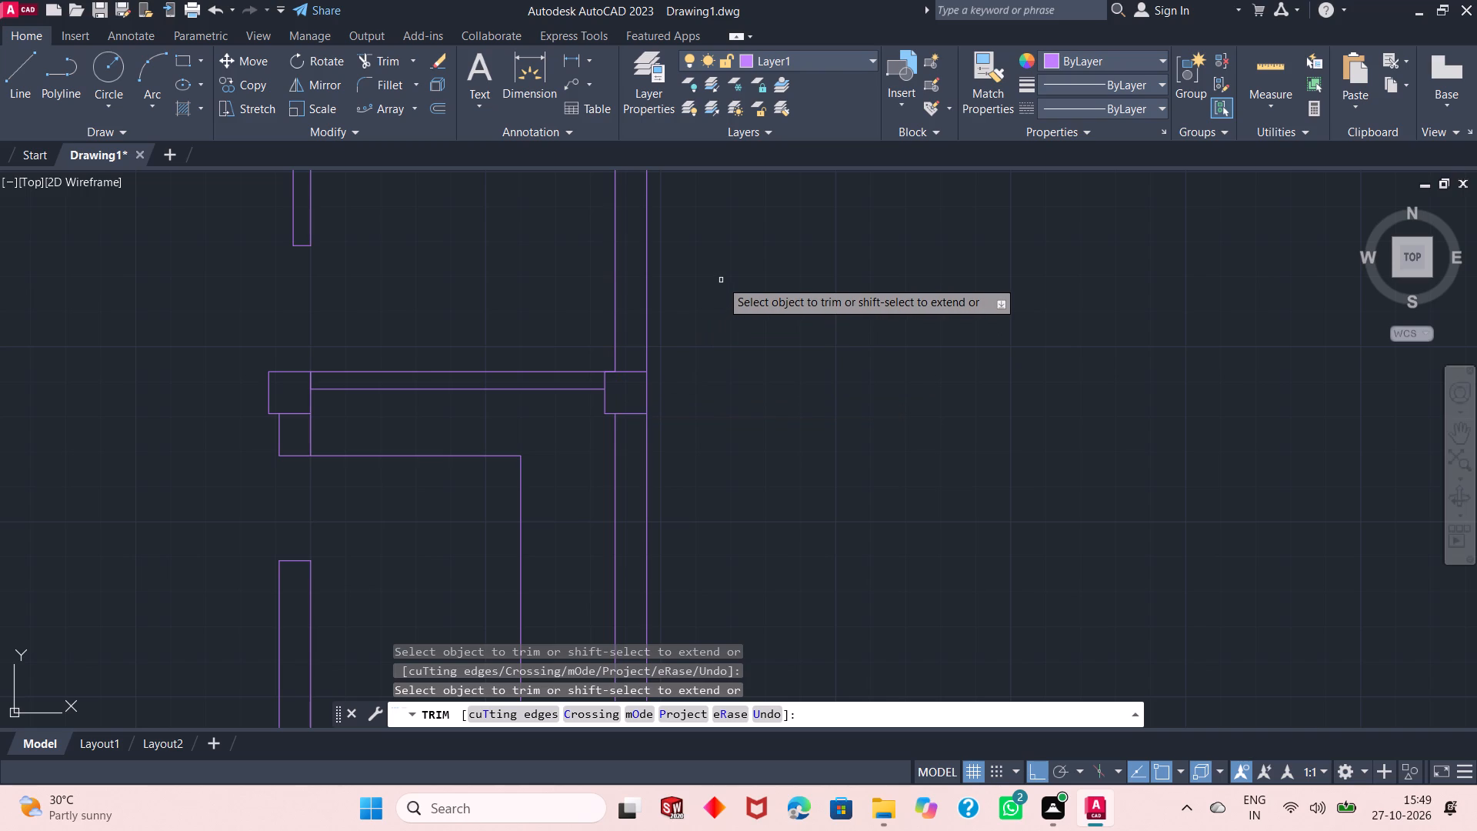
right_click(727, 282)
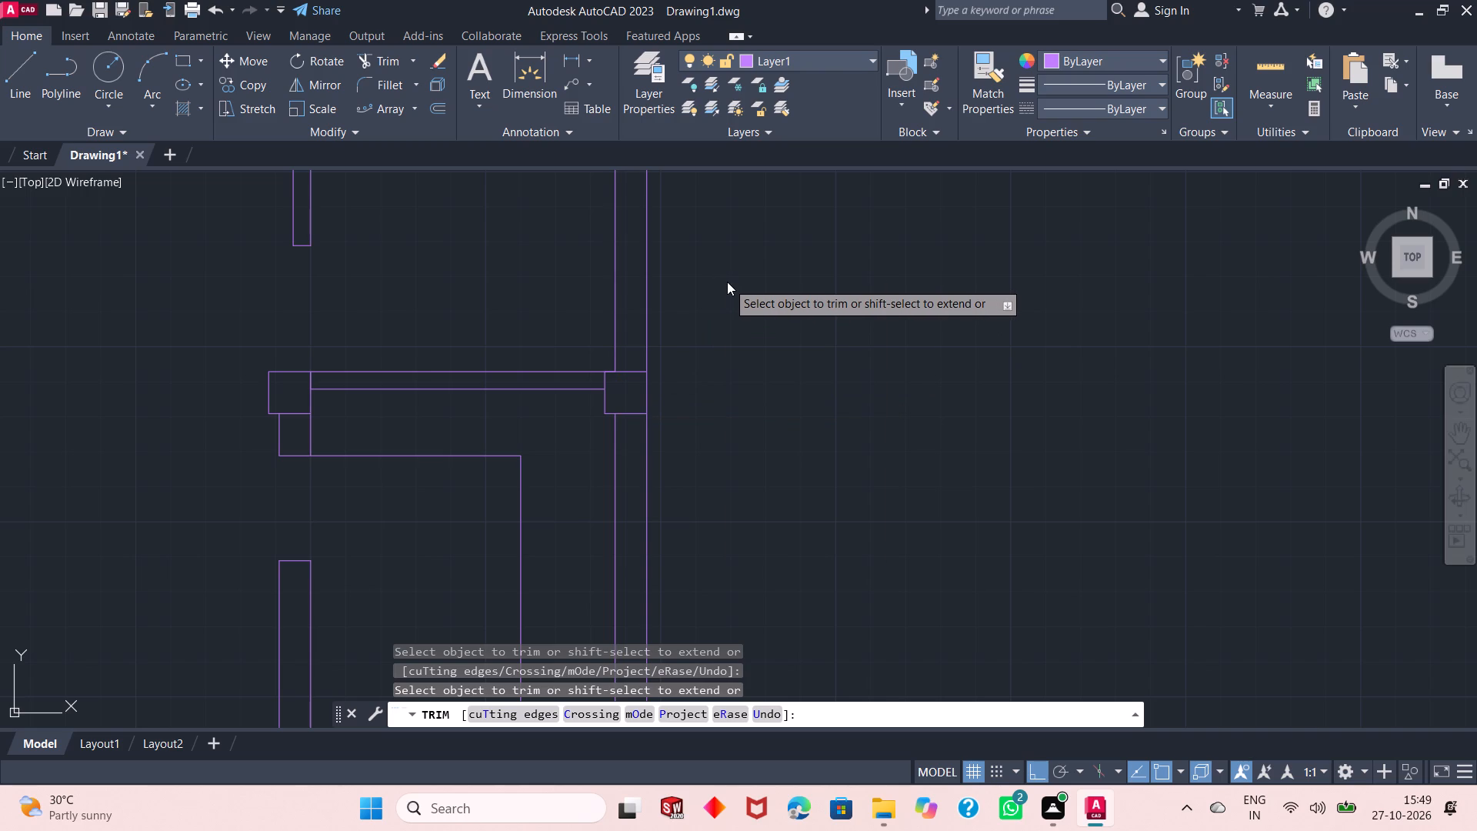
left_click(748, 301)
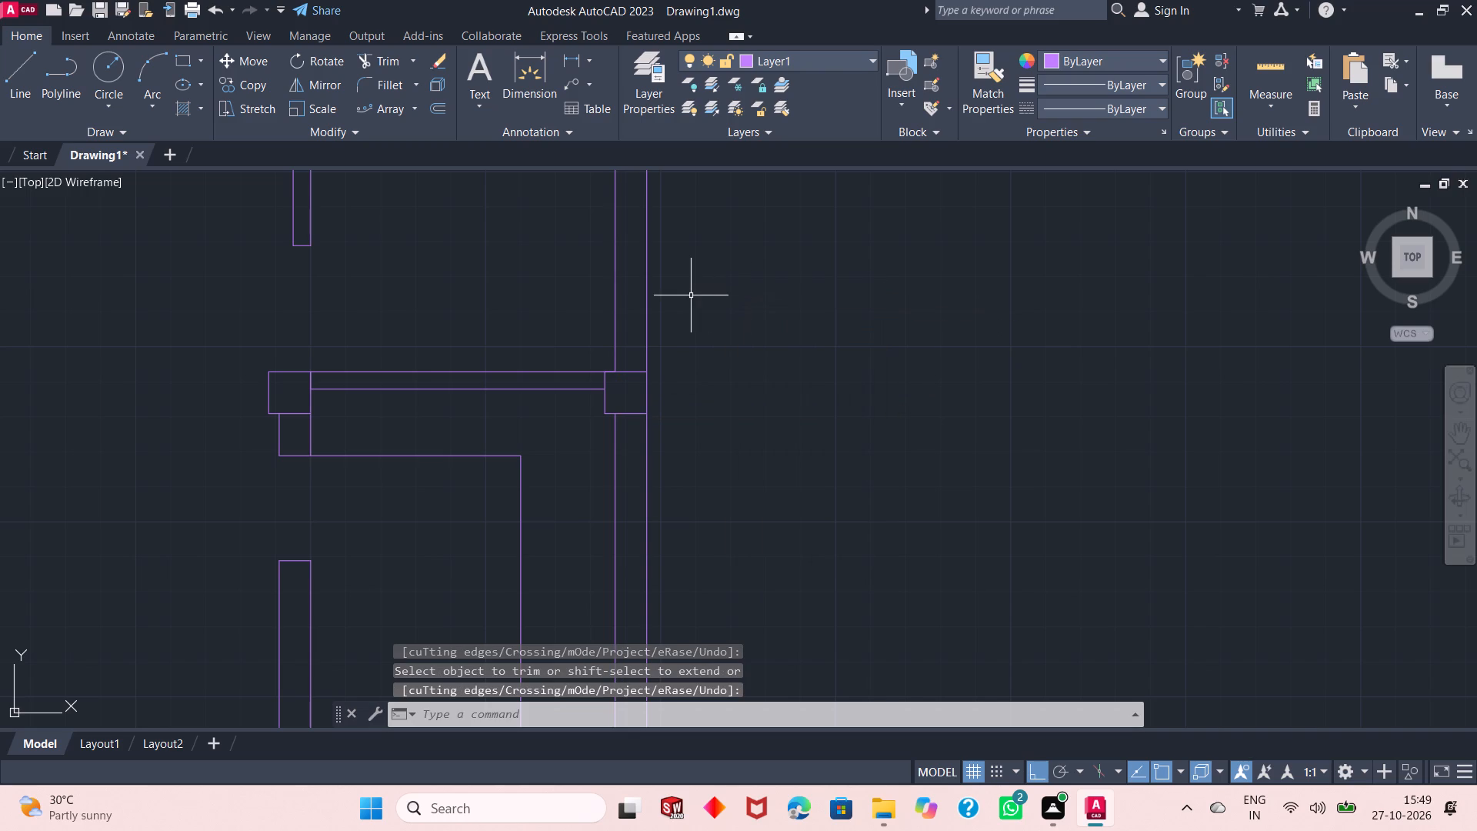
Draw a 1' by 1' square column at the bottom-left outer corner of the floor plan.
scroll(691, 295, "down", 3, "ctrl")
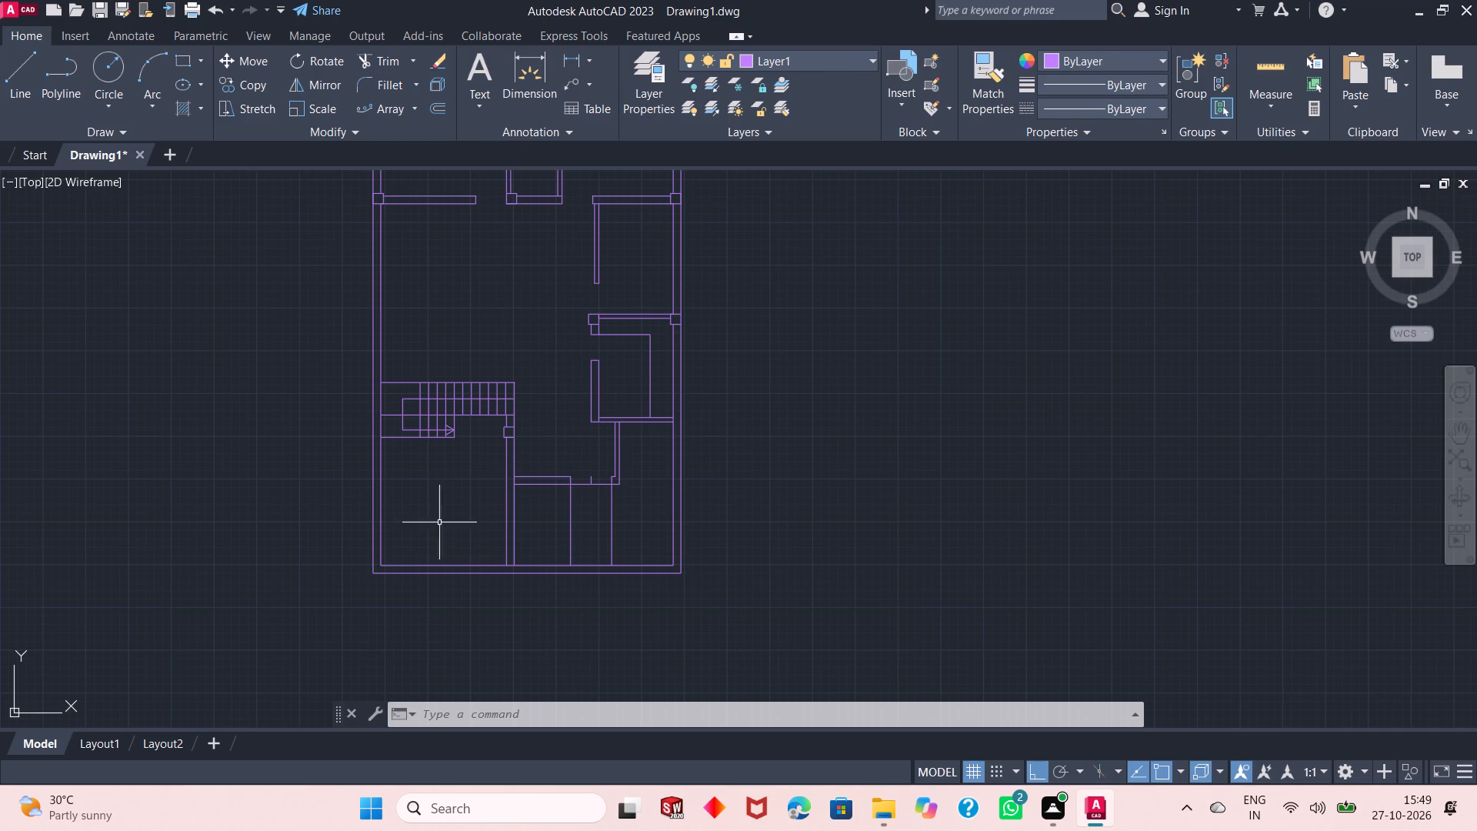
scroll(428, 531, "up", 1, "ctrl")
left_click(22, 82)
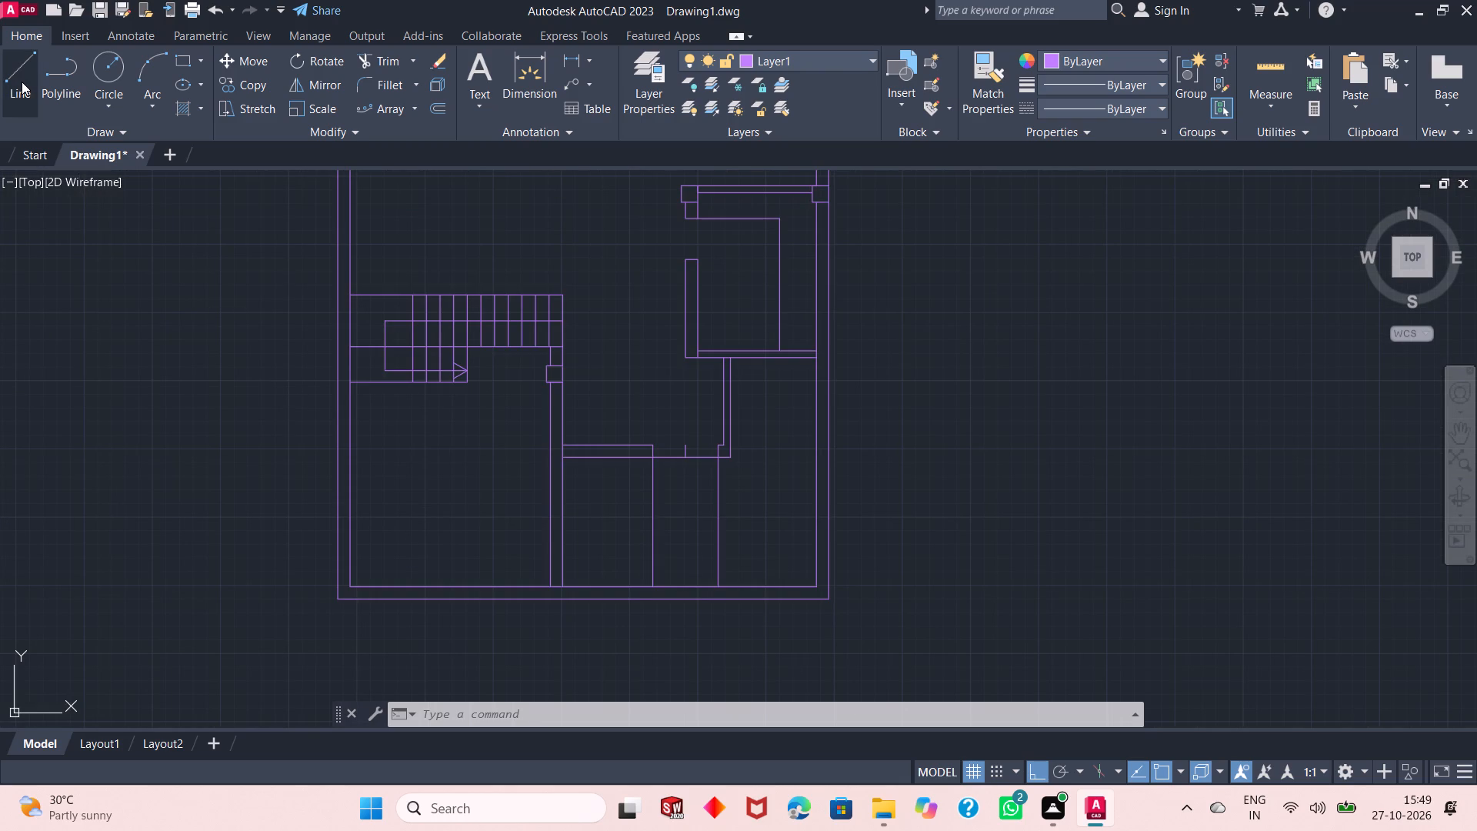
left_click(341, 601)
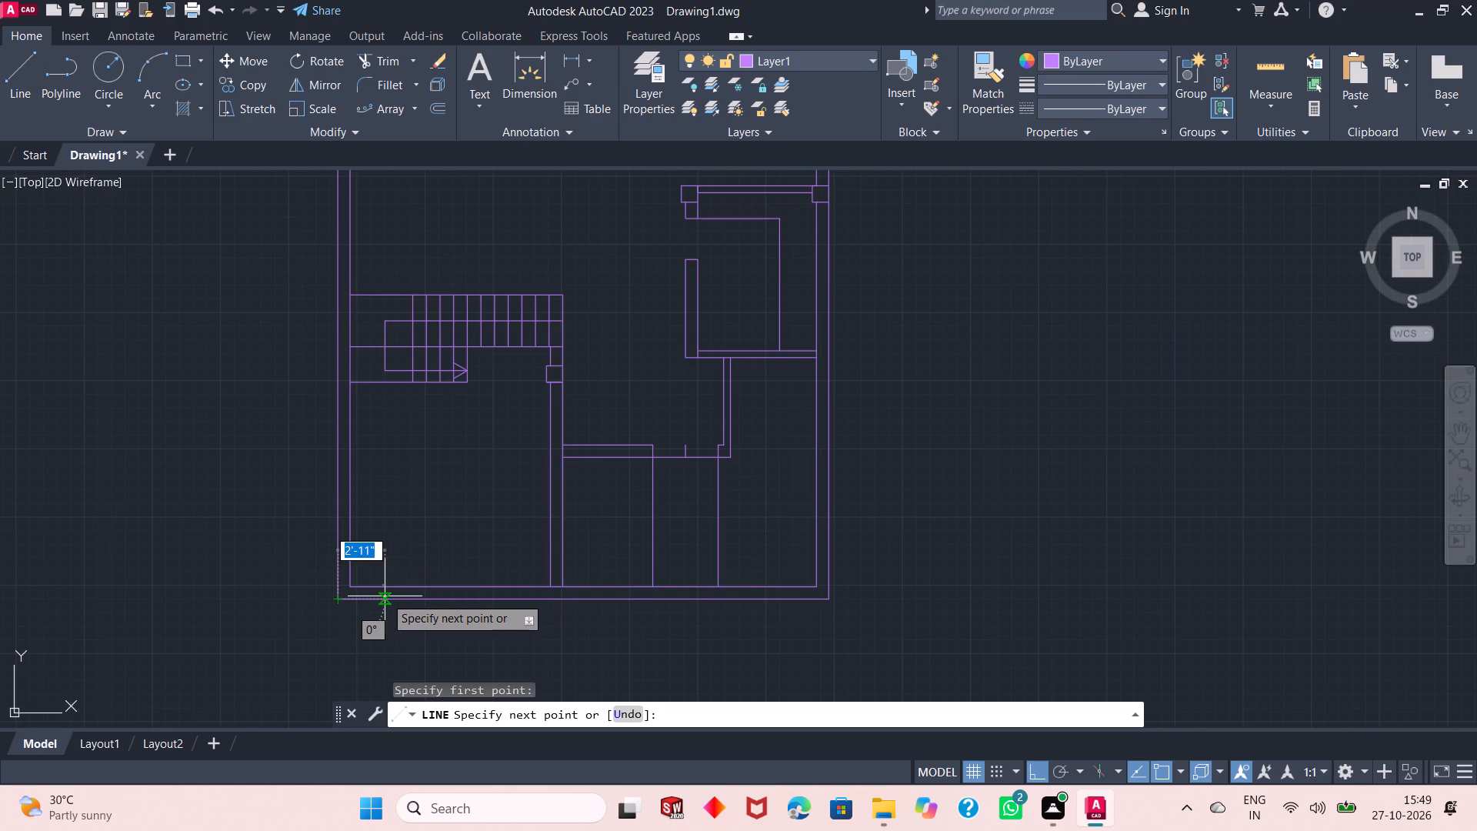
type("1'")
key("Return")
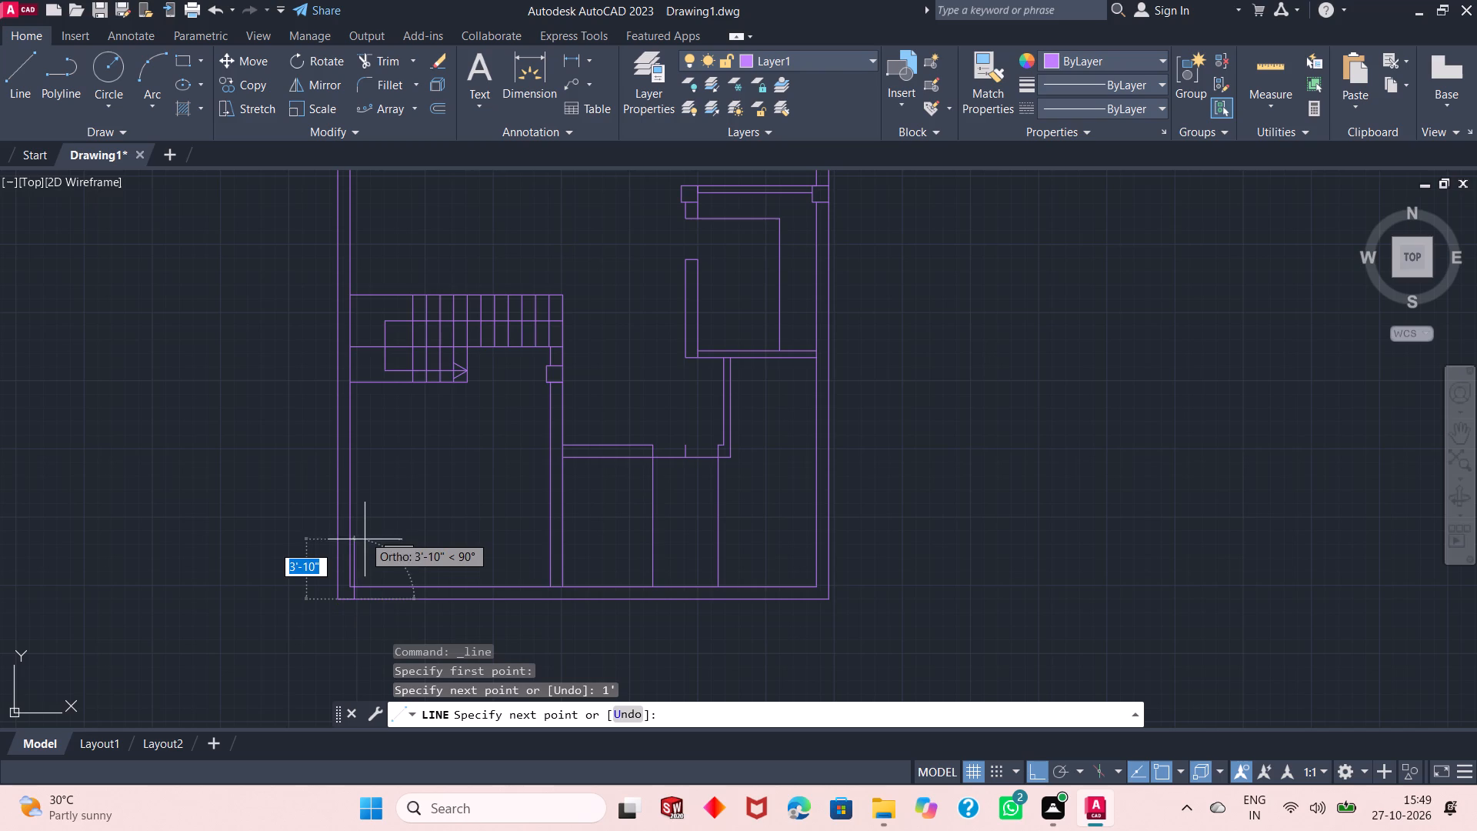
type("1'")
key("Return")
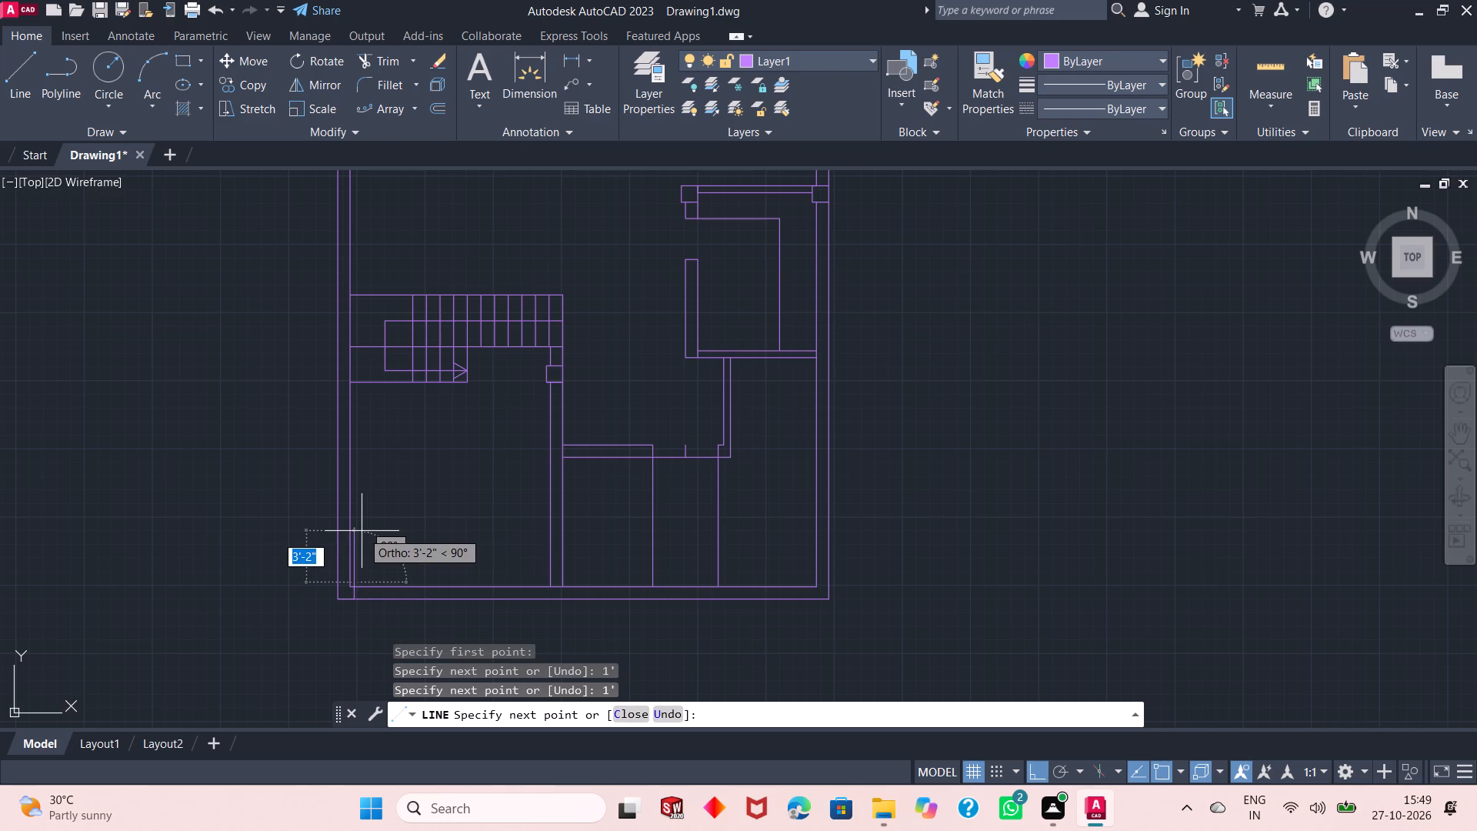
left_click(336, 584)
key("Return")
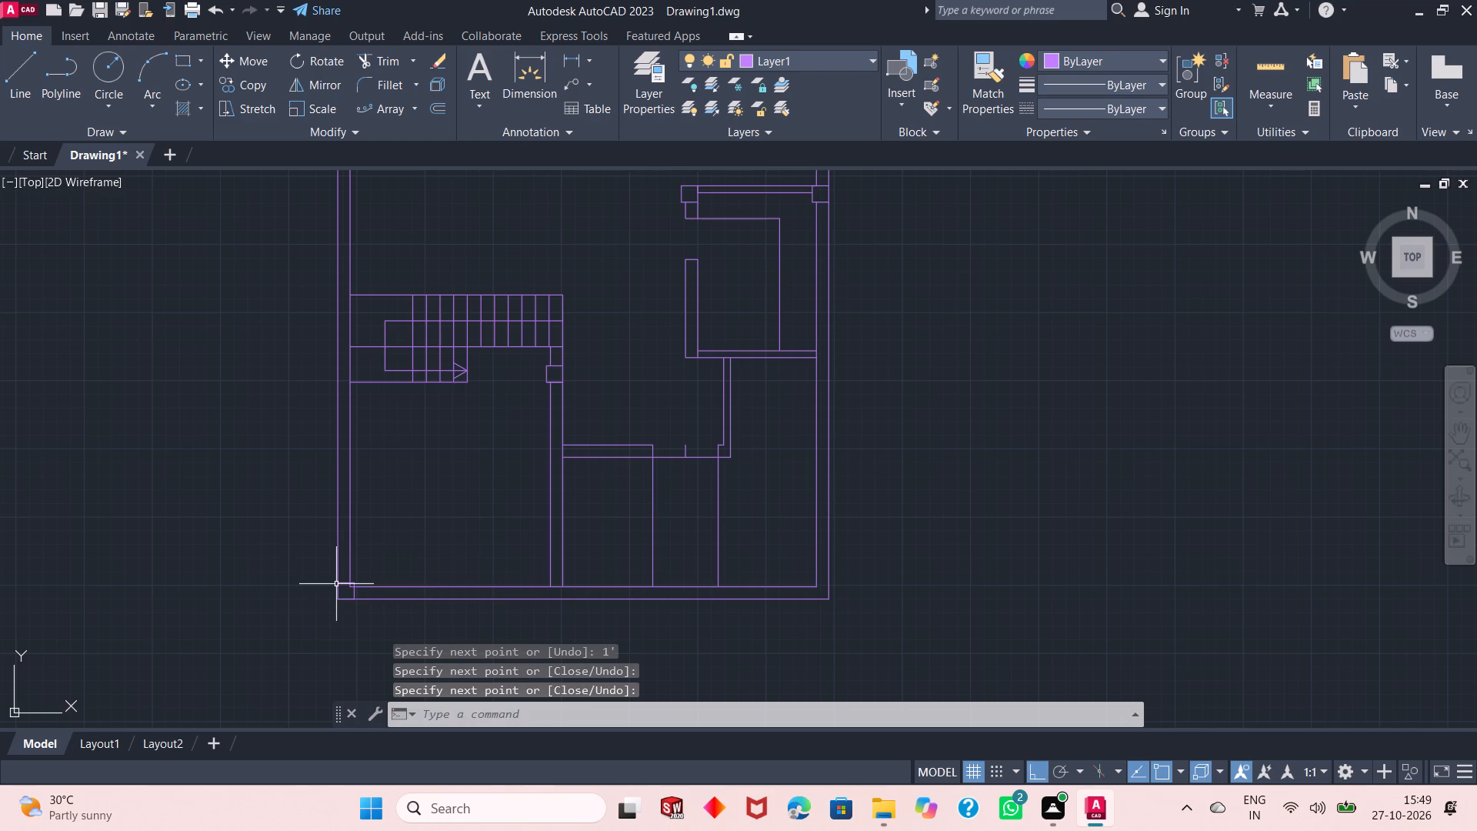
Draw a 1' by 1' square column where the bottom-left room's right wall meets the bottom outer wall, flush with that wall's right face.
key("Return")
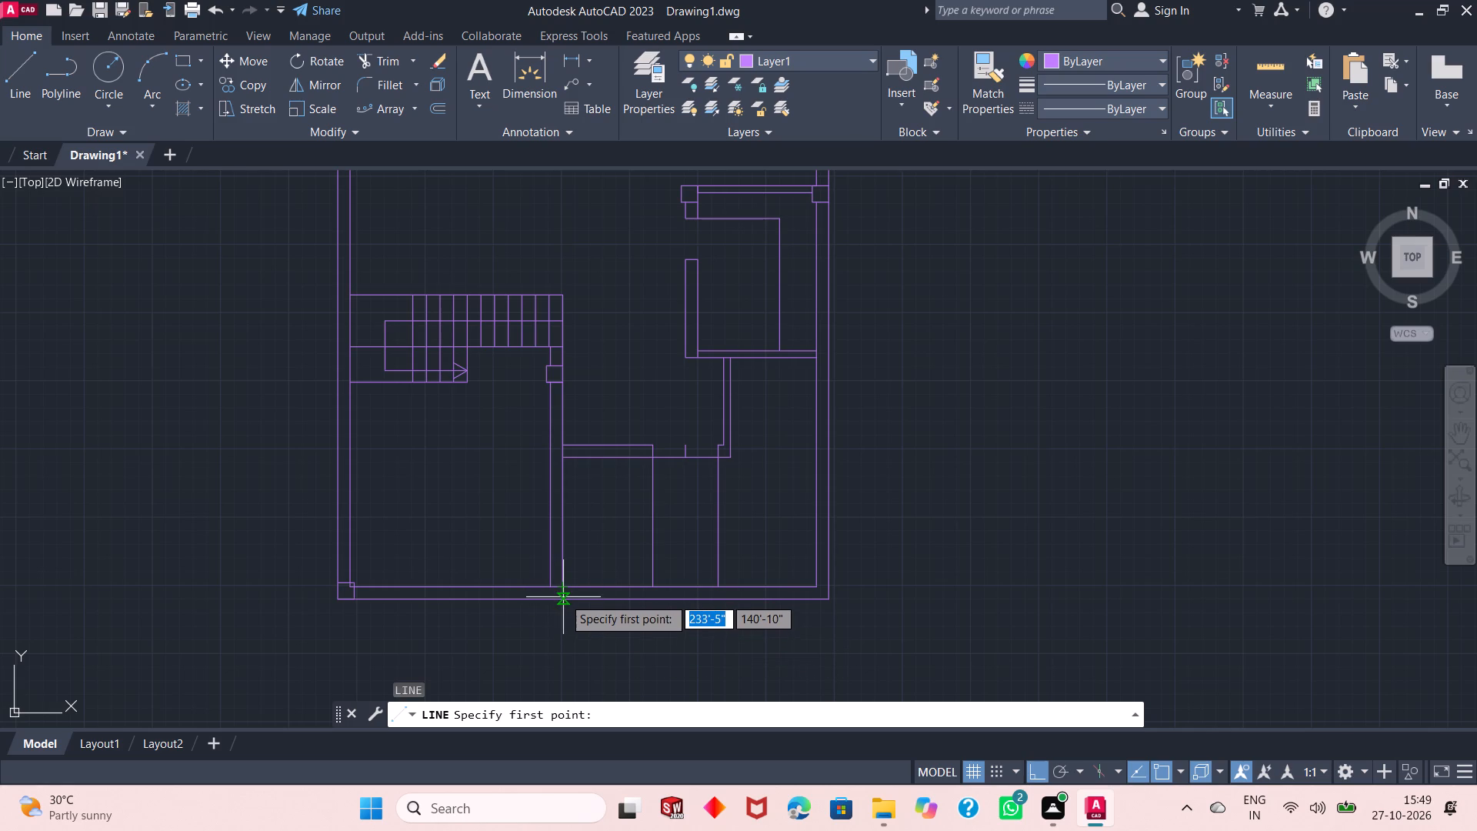
scroll(563, 597, "up", 3, "ctrl")
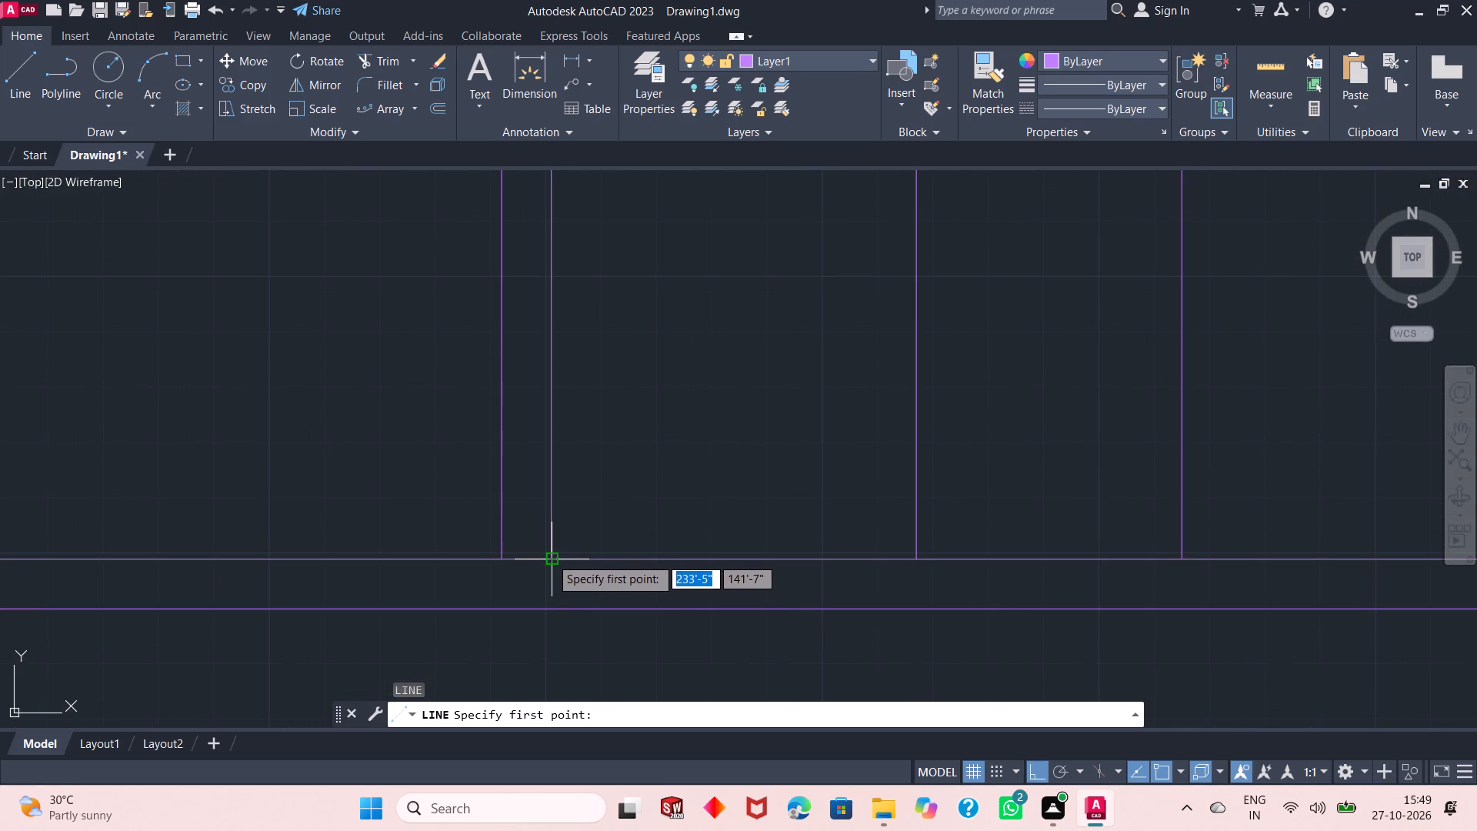
left_click(551, 612)
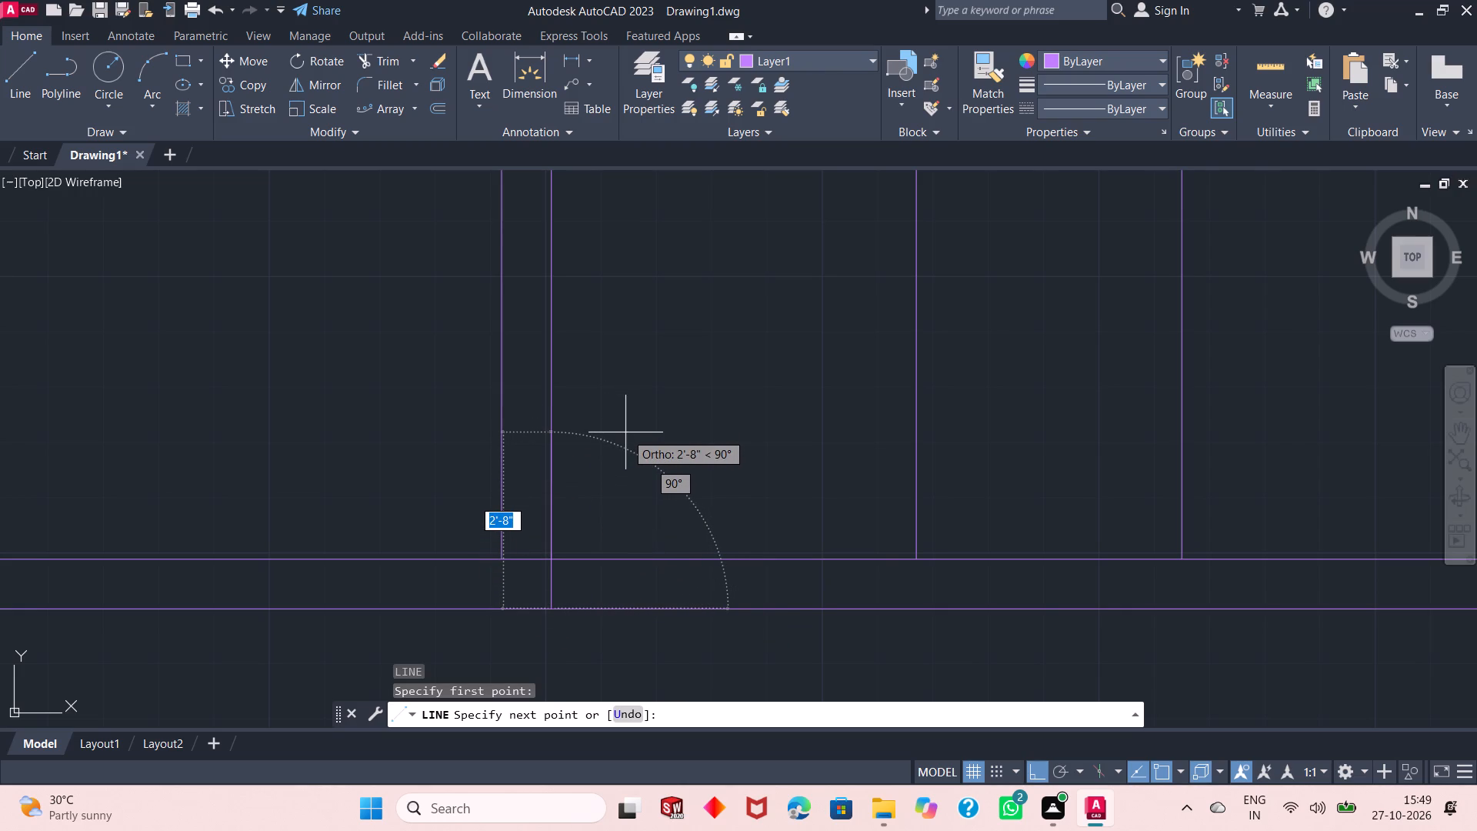
type("1'")
key("Return")
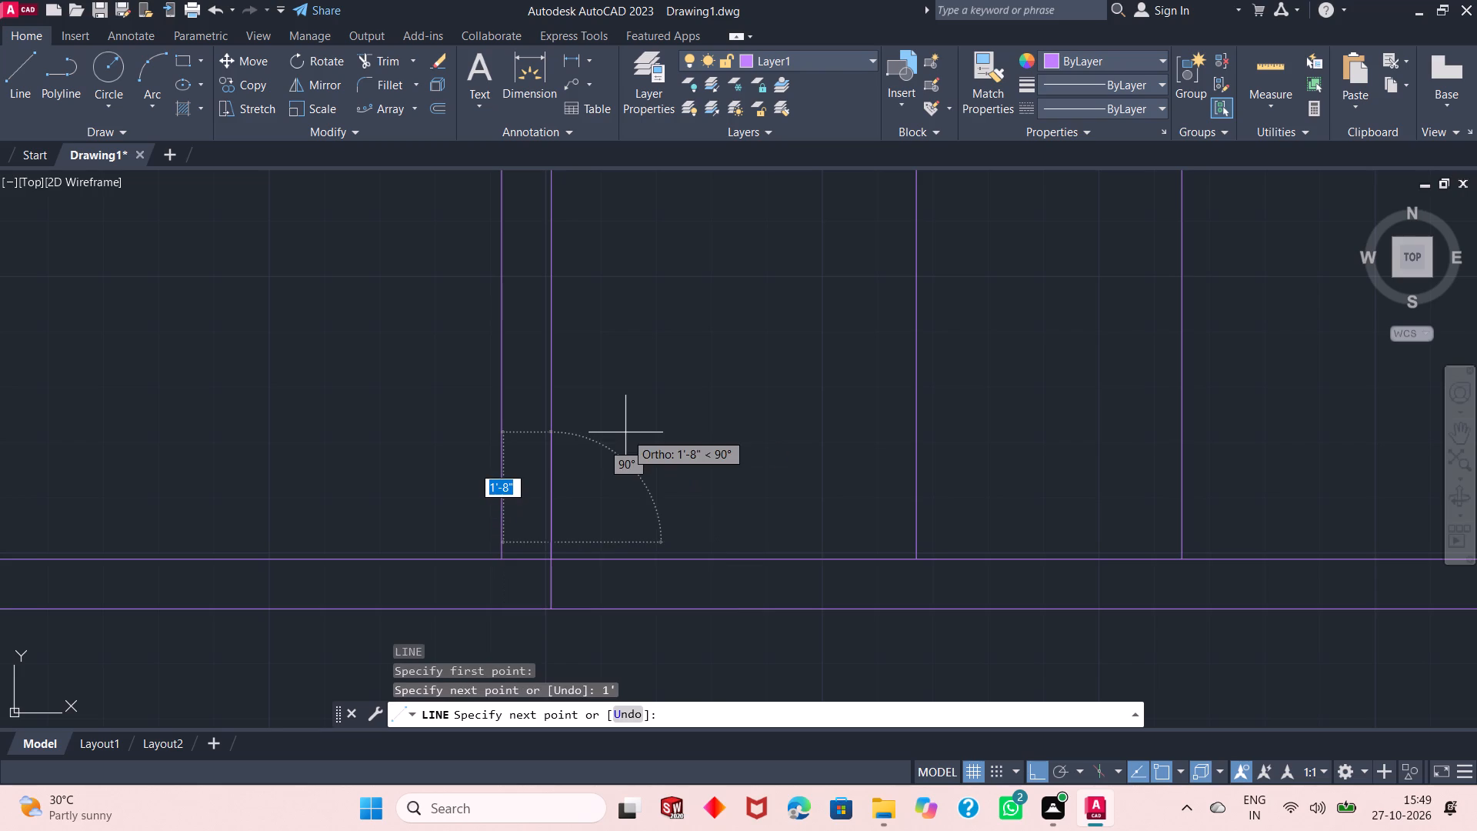
type("1'")
key("Return")
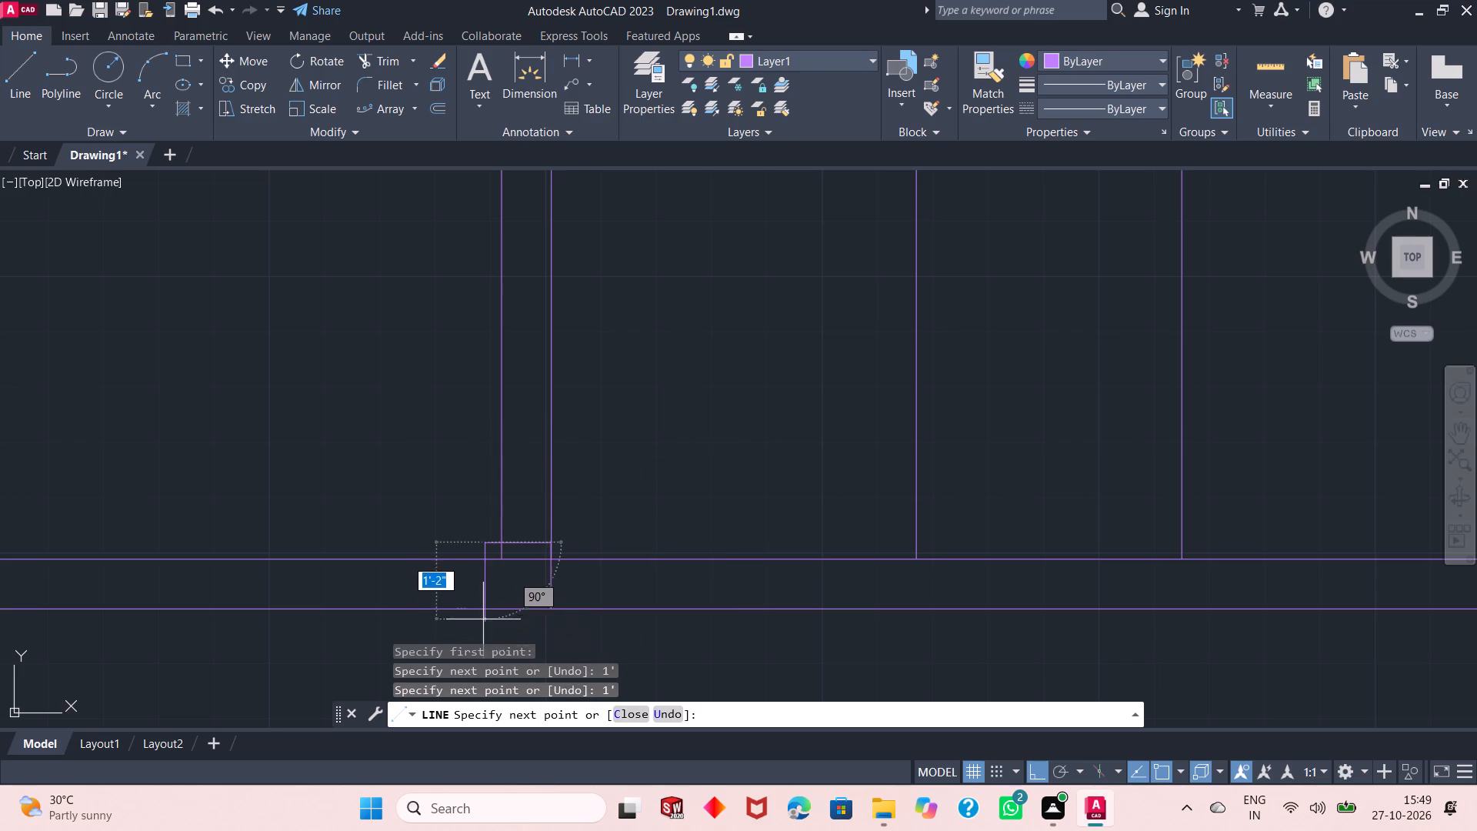
left_click(483, 612)
key("Return")
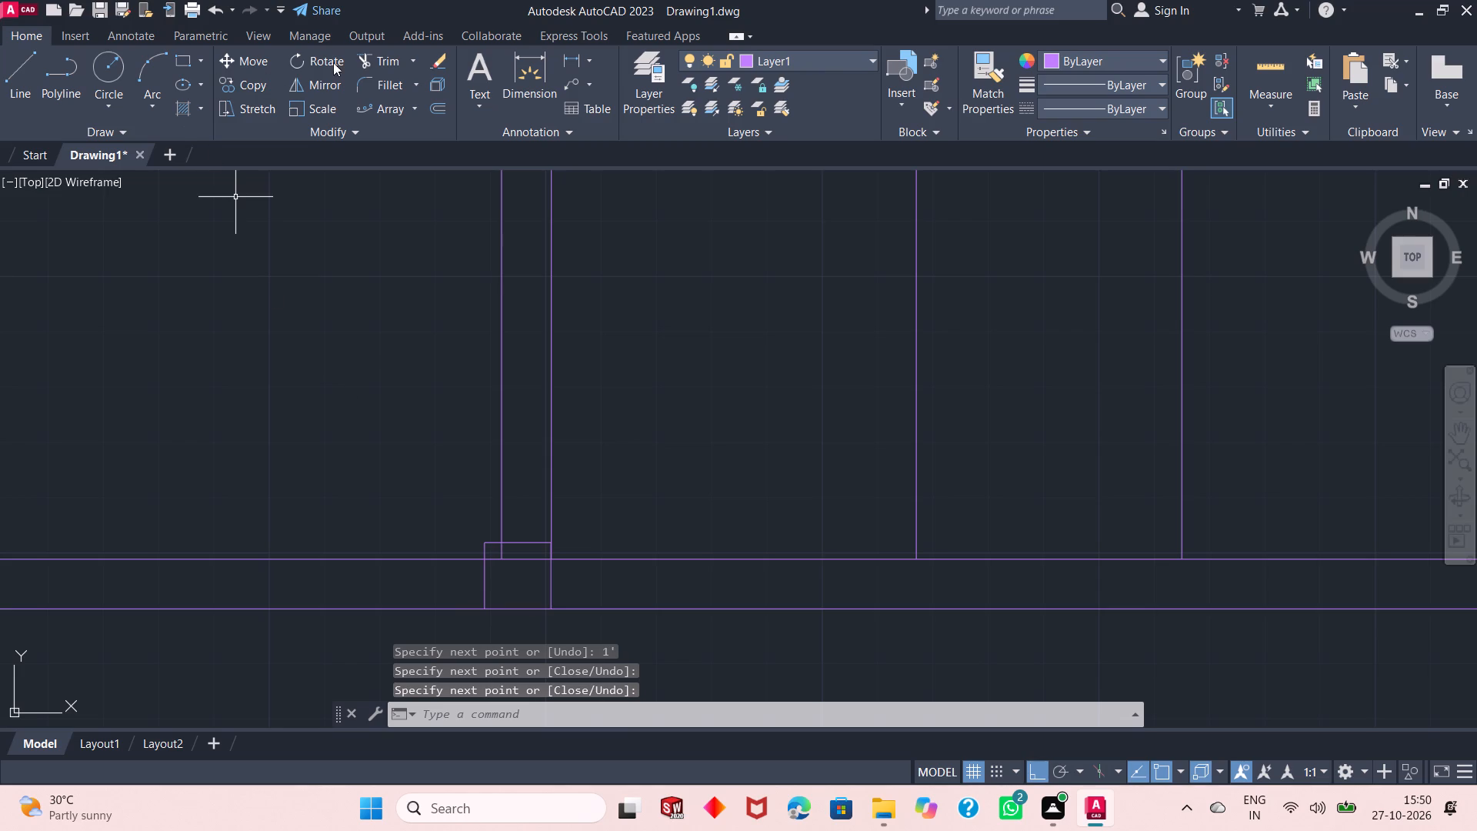
Trim the wall lines inside the two square columns at the bottom-left room's lower corners.
left_click(362, 58)
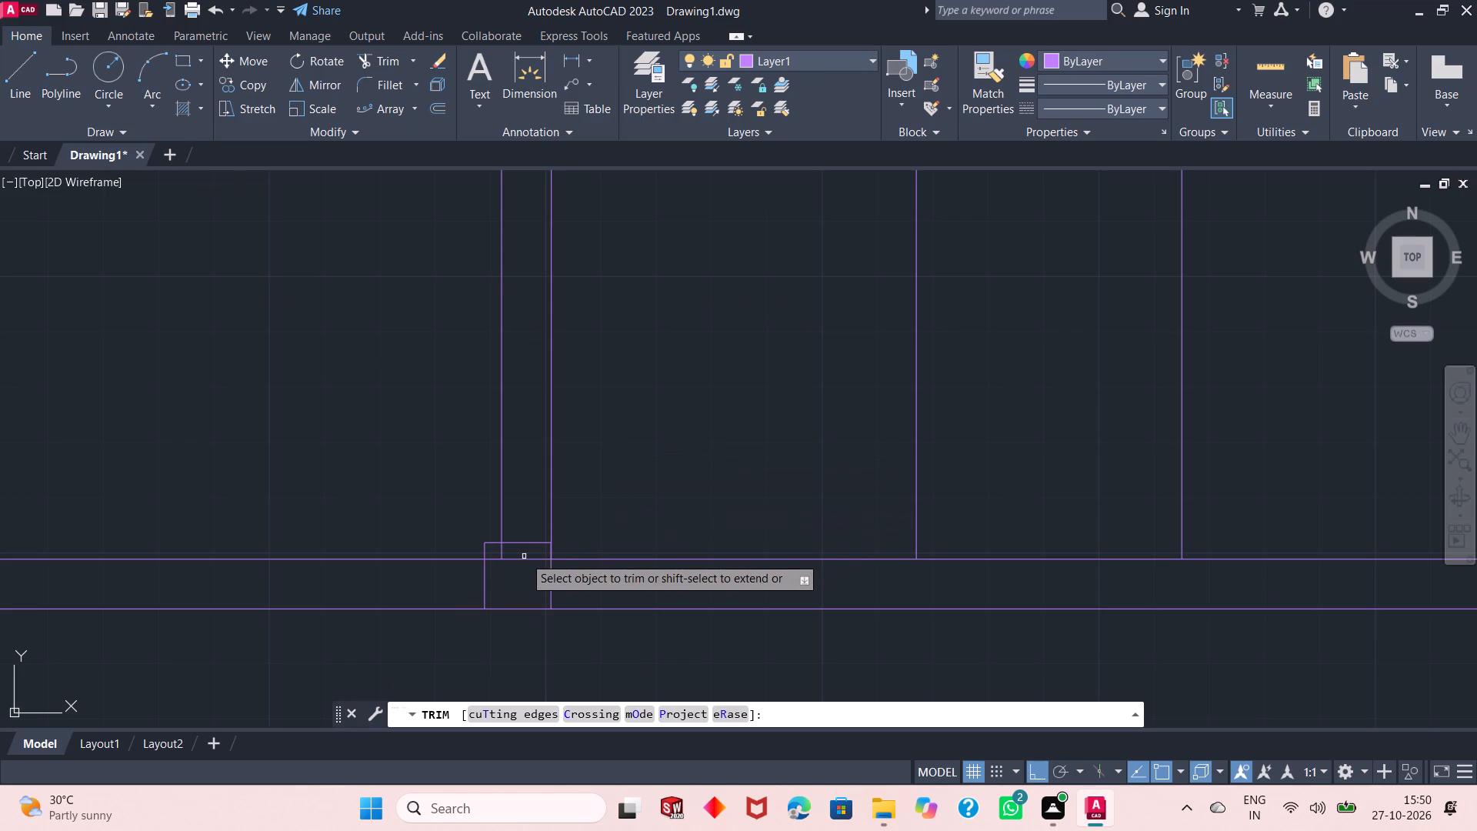
left_click(502, 552)
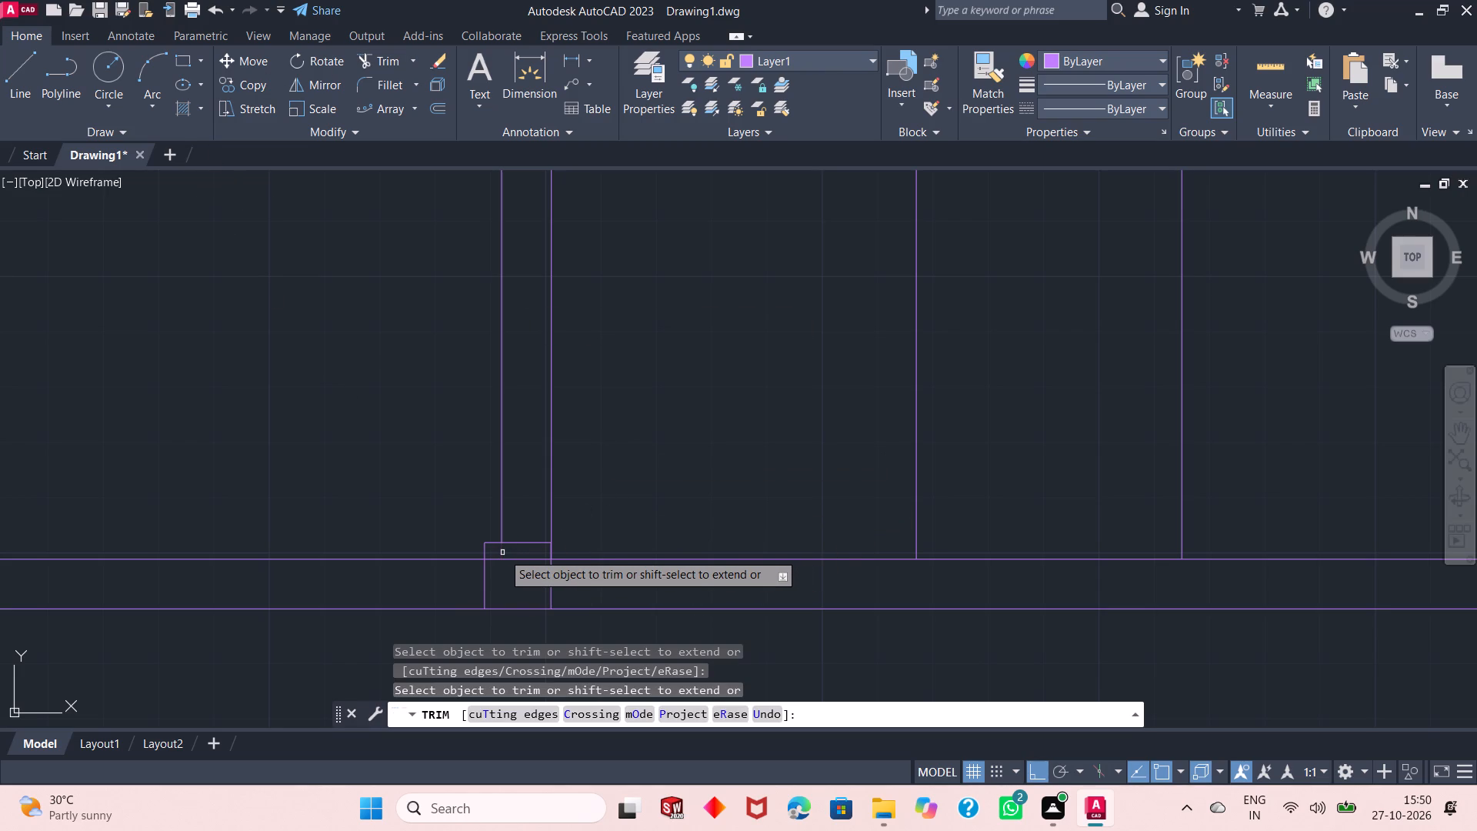
left_click(508, 560)
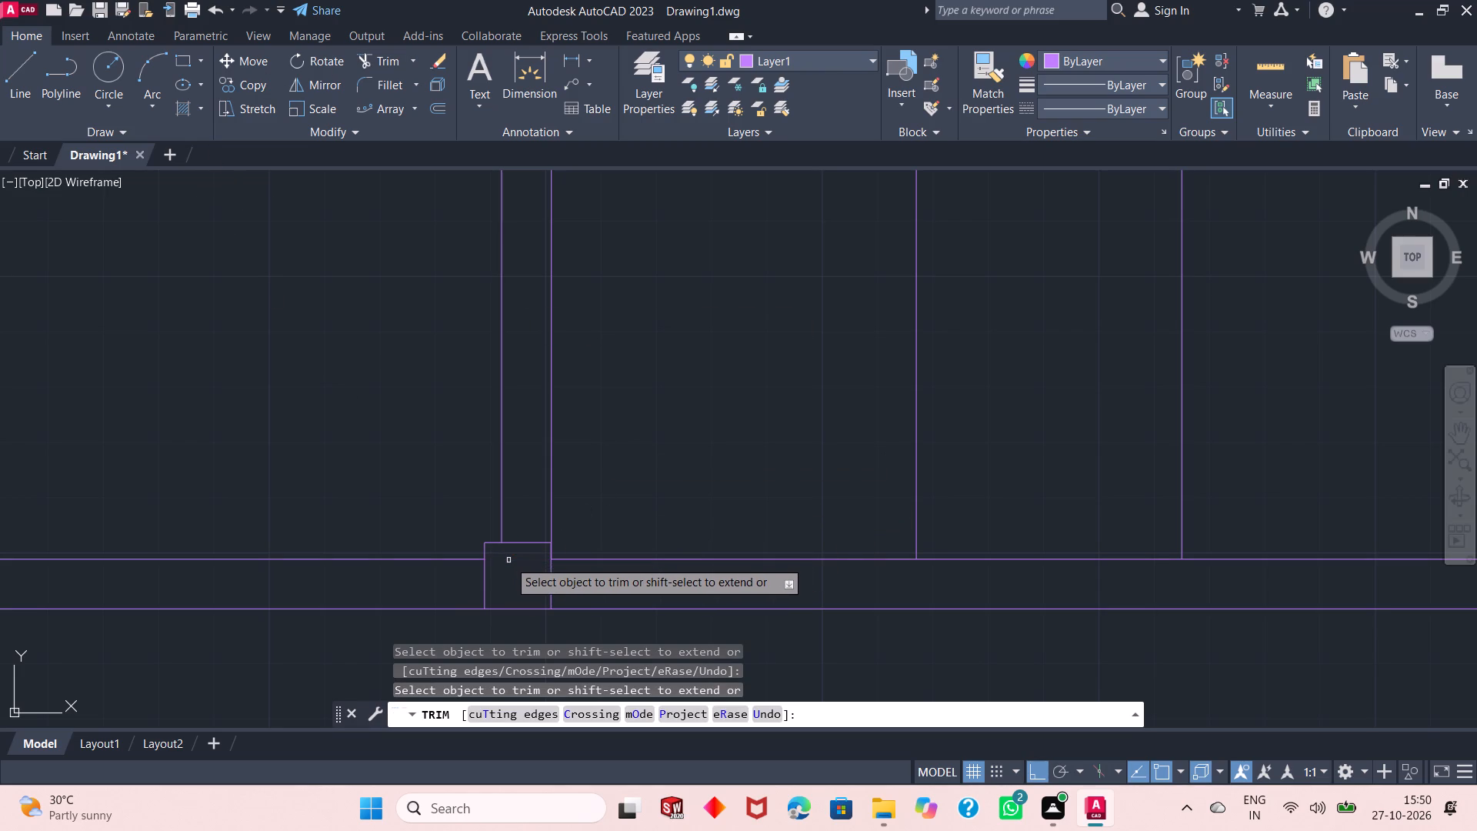
scroll(508, 560, "down", 2, "ctrl")
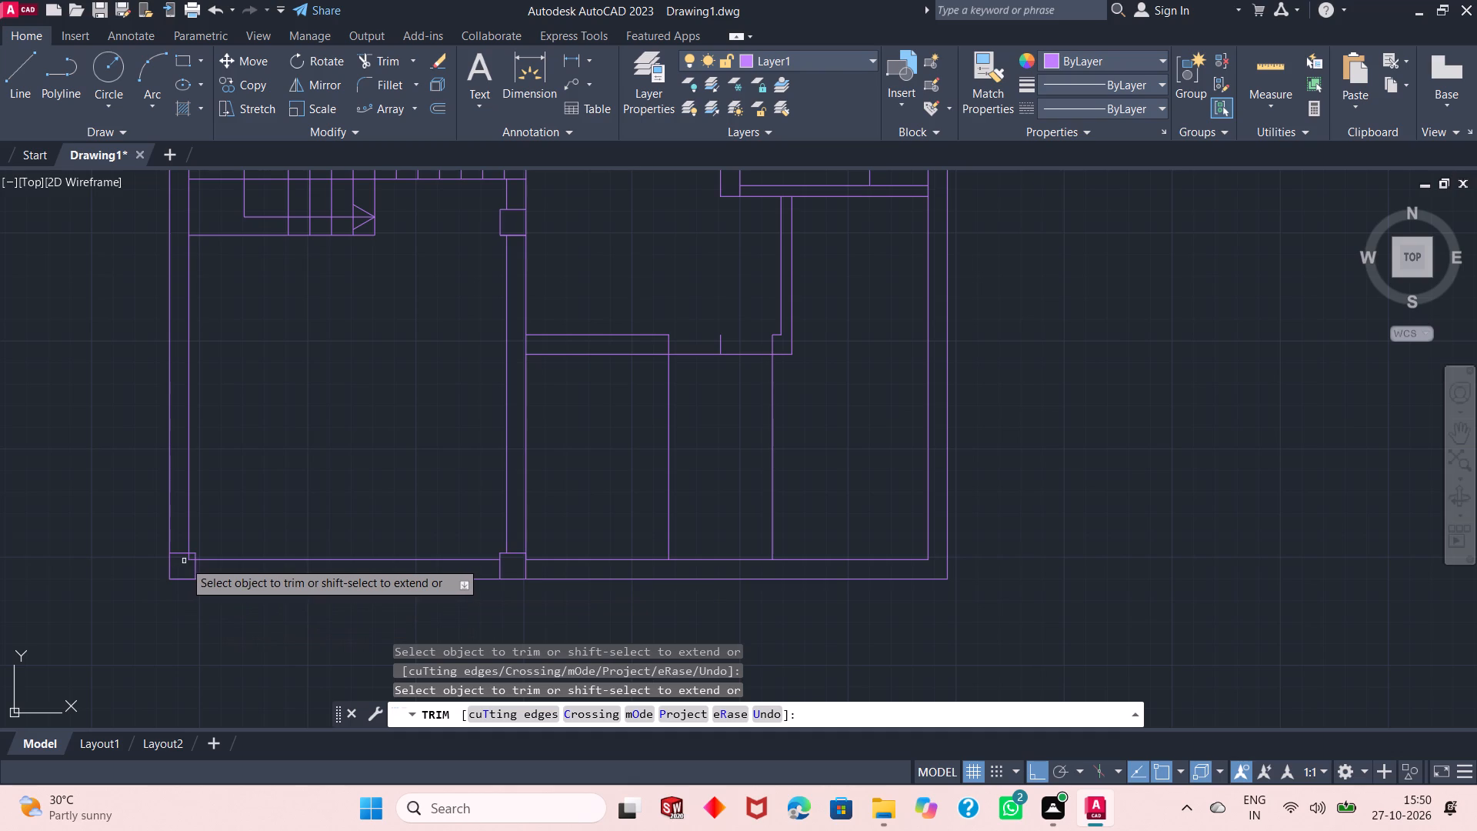
left_click(190, 561)
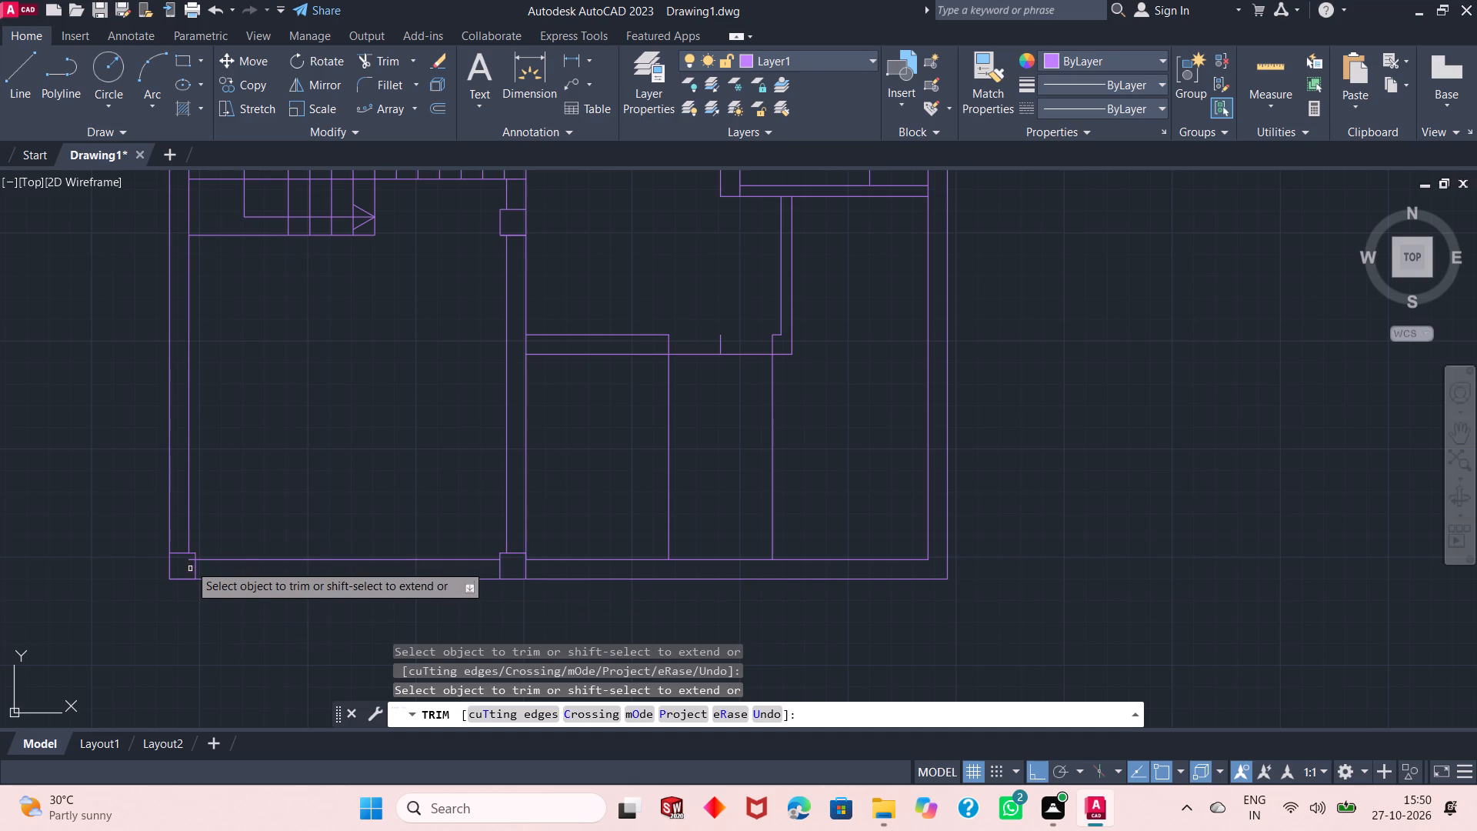
left_click(189, 559)
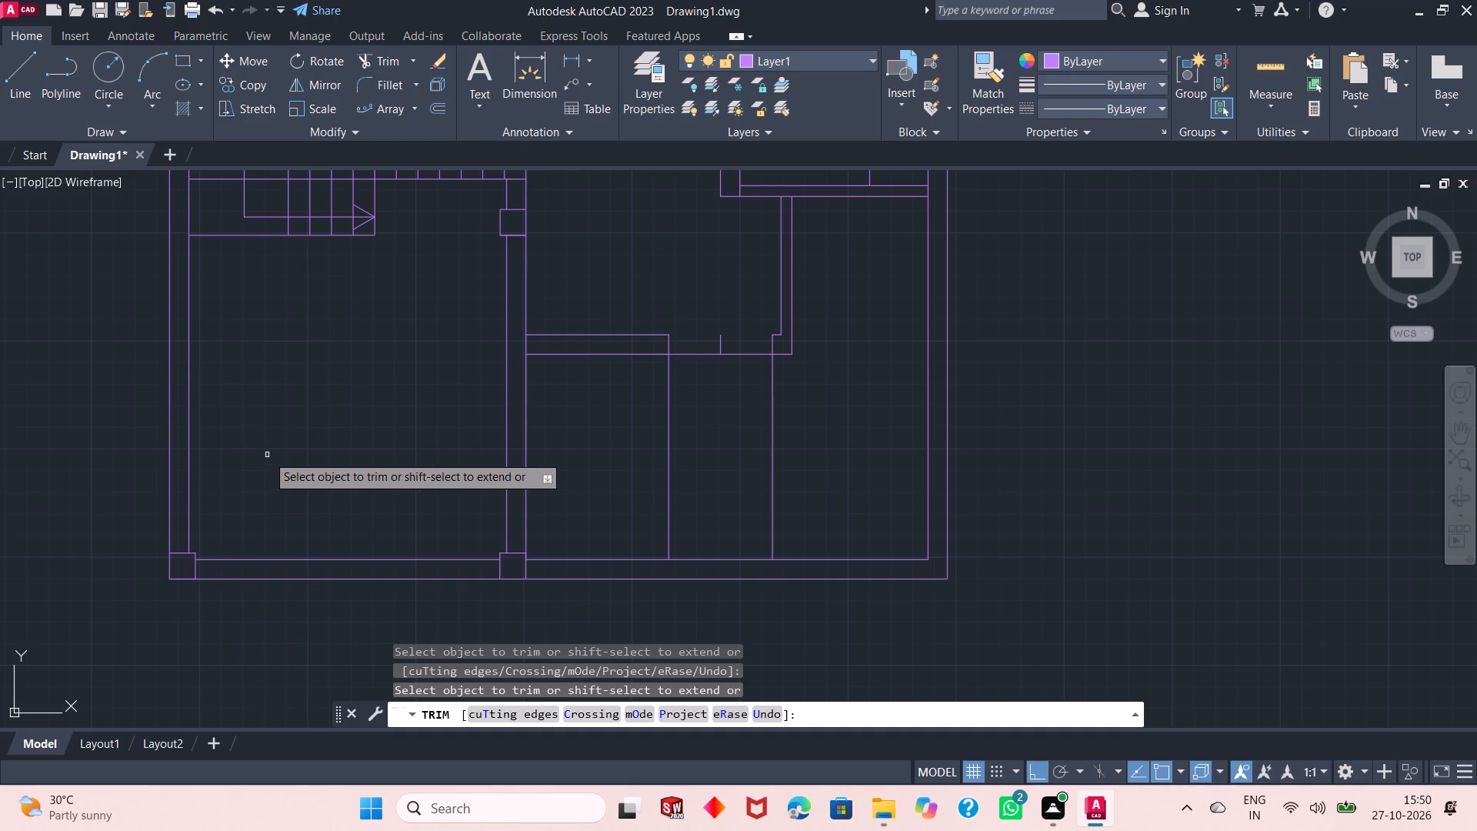
right_click(267, 455)
left_click(292, 465)
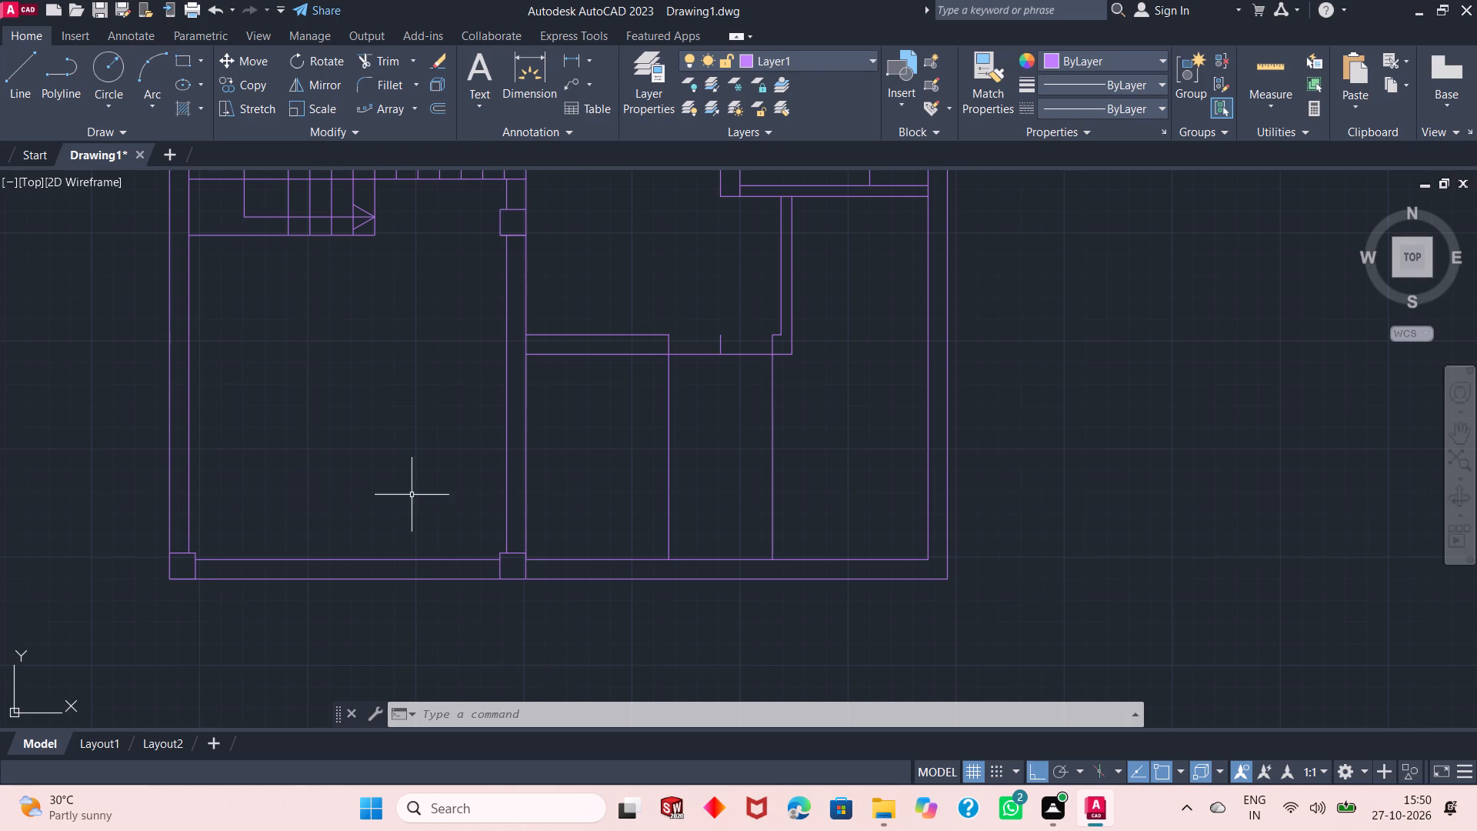
Erase the inner line of the bottom outer wall between the bottom-left room's two lower columns.
left_click(392, 559)
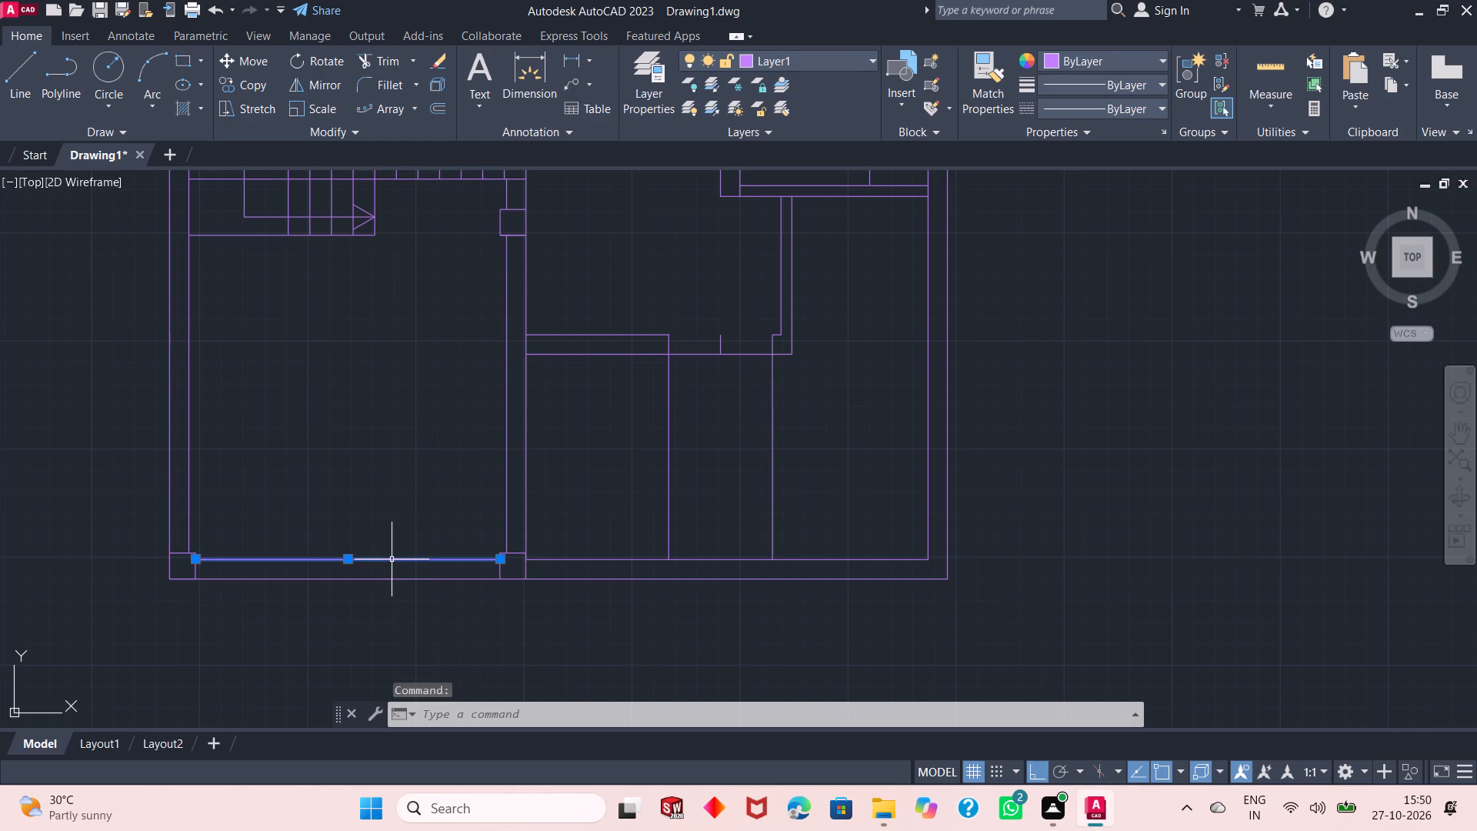
key("Delete")
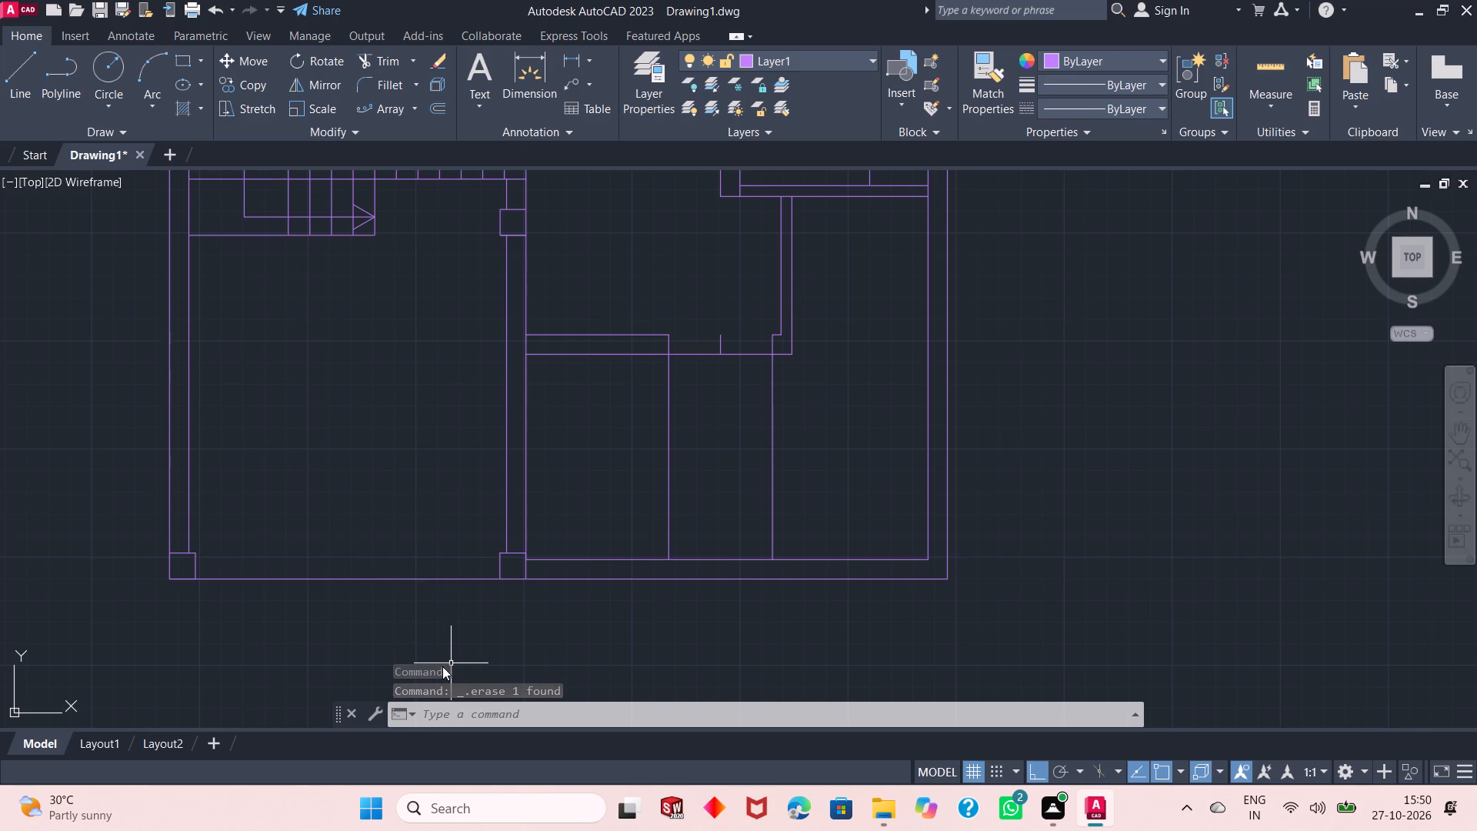
Draw a 1' by 1' square column on the left outer wall, its lower side level with the staircase's bottom edge.
scroll(425, 589, "down", 1, "ctrl")
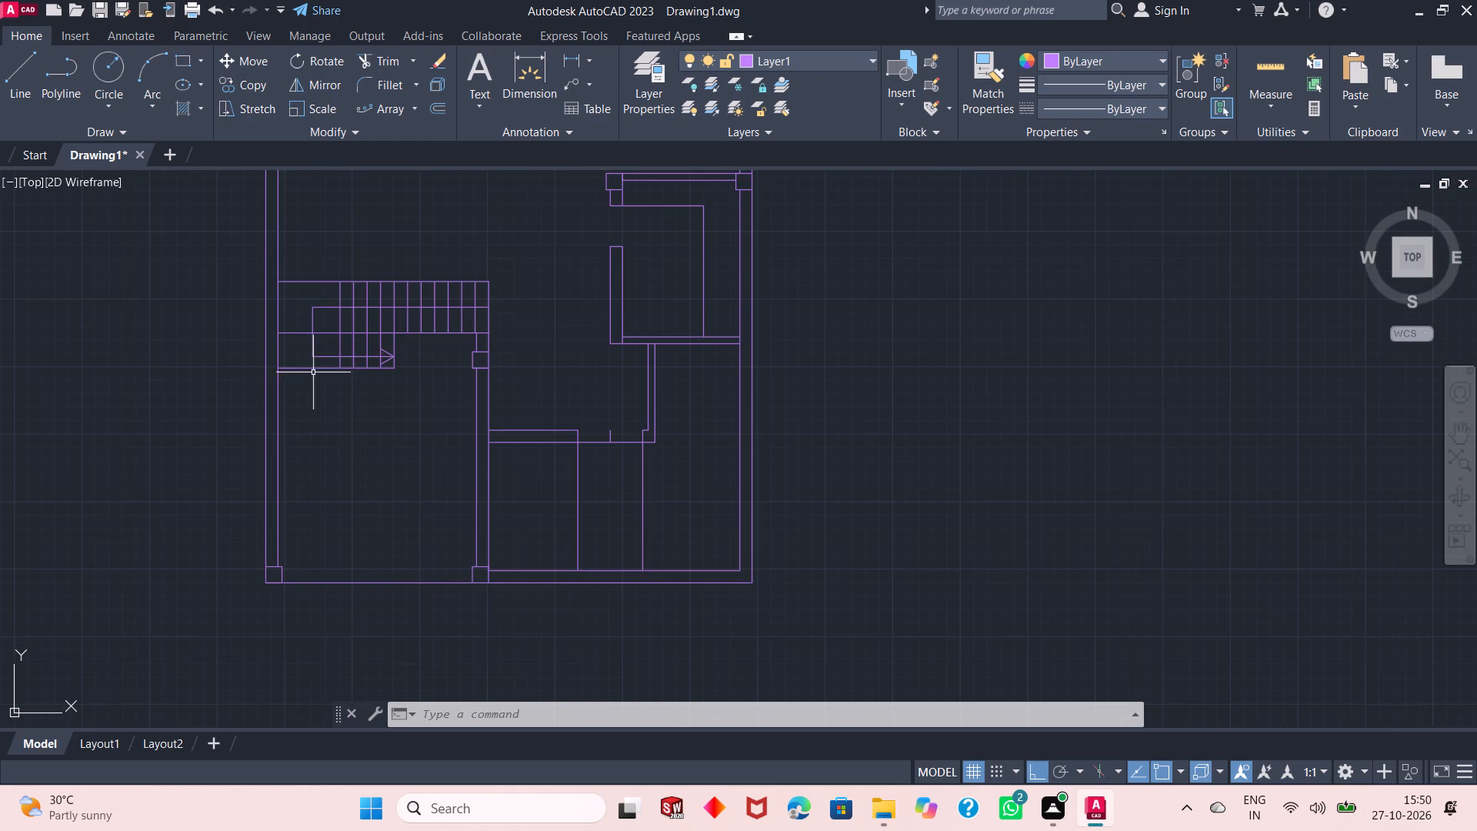
scroll(295, 322, "up", 2, "ctrl")
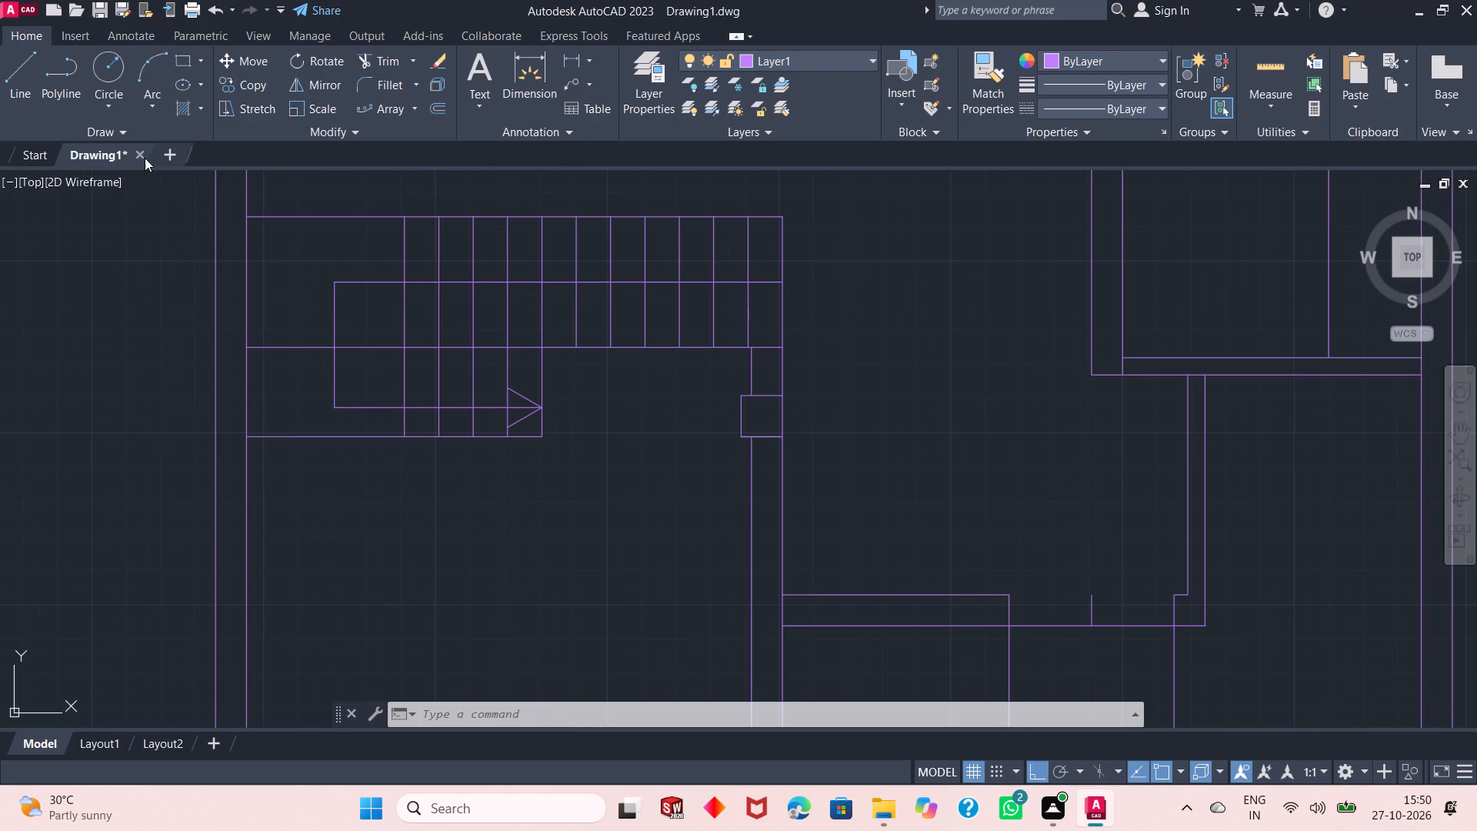
left_click(24, 81)
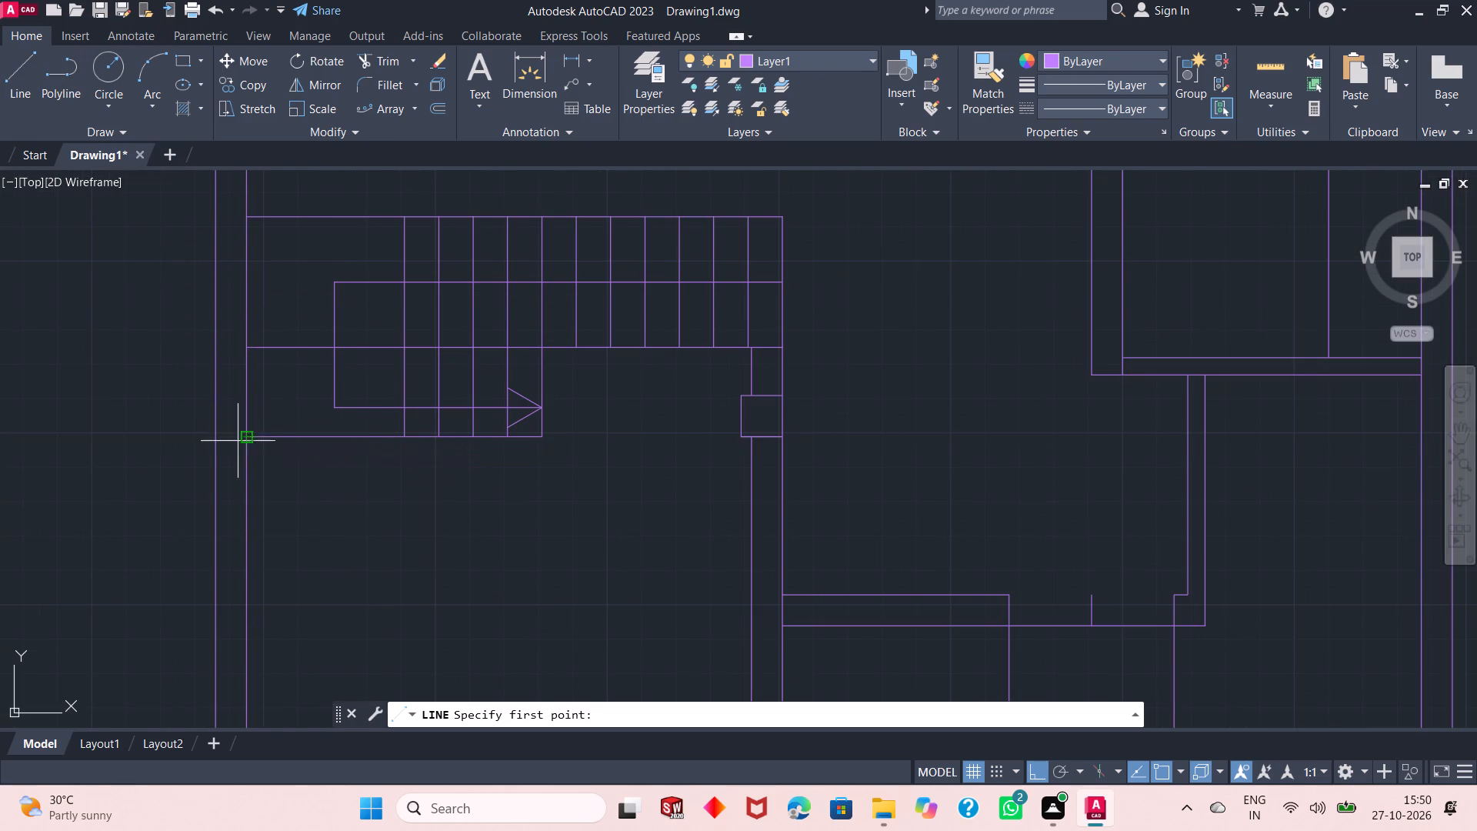
left_click(215, 439)
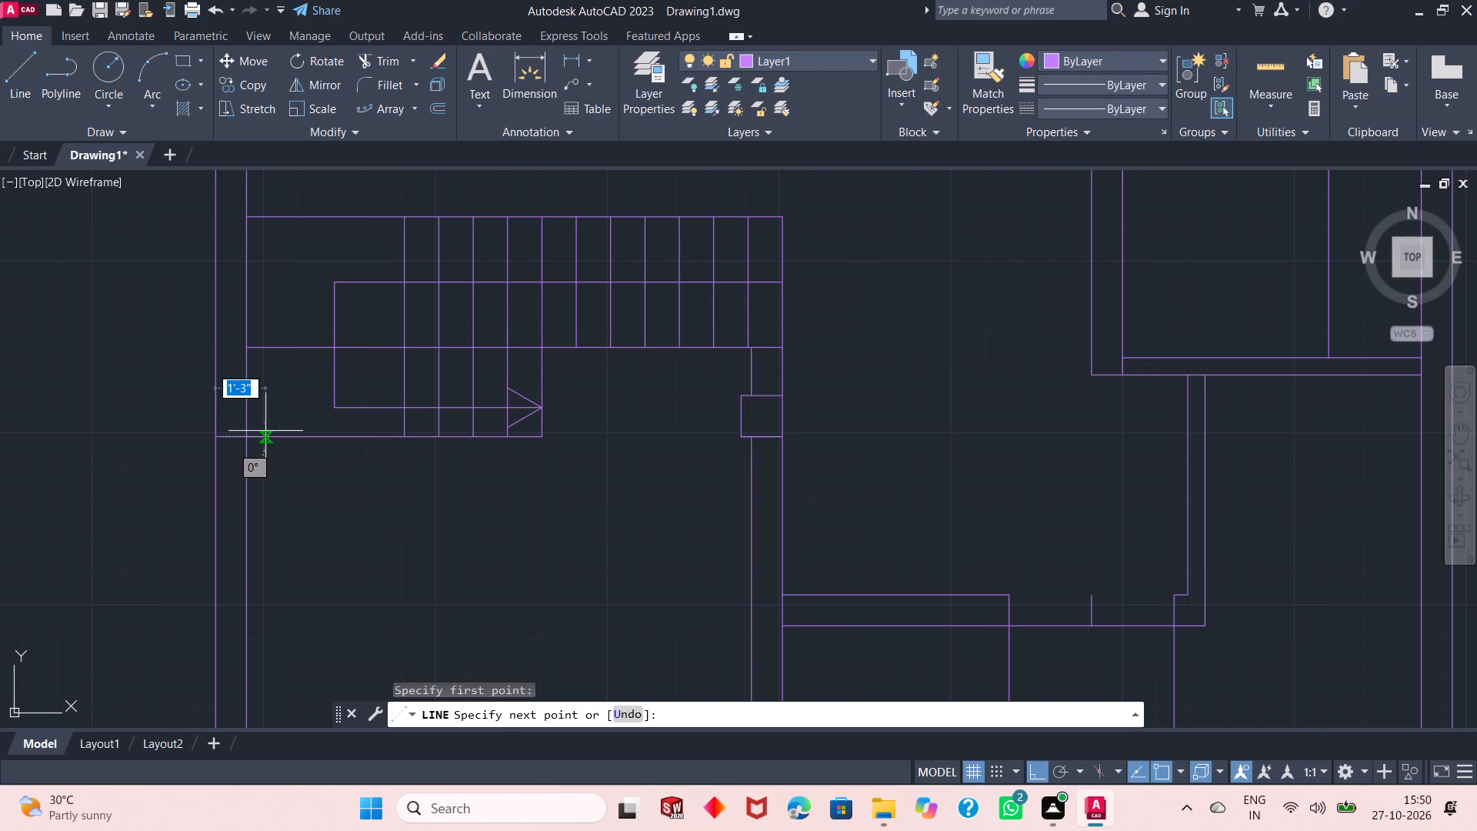
type("1'")
key("Return")
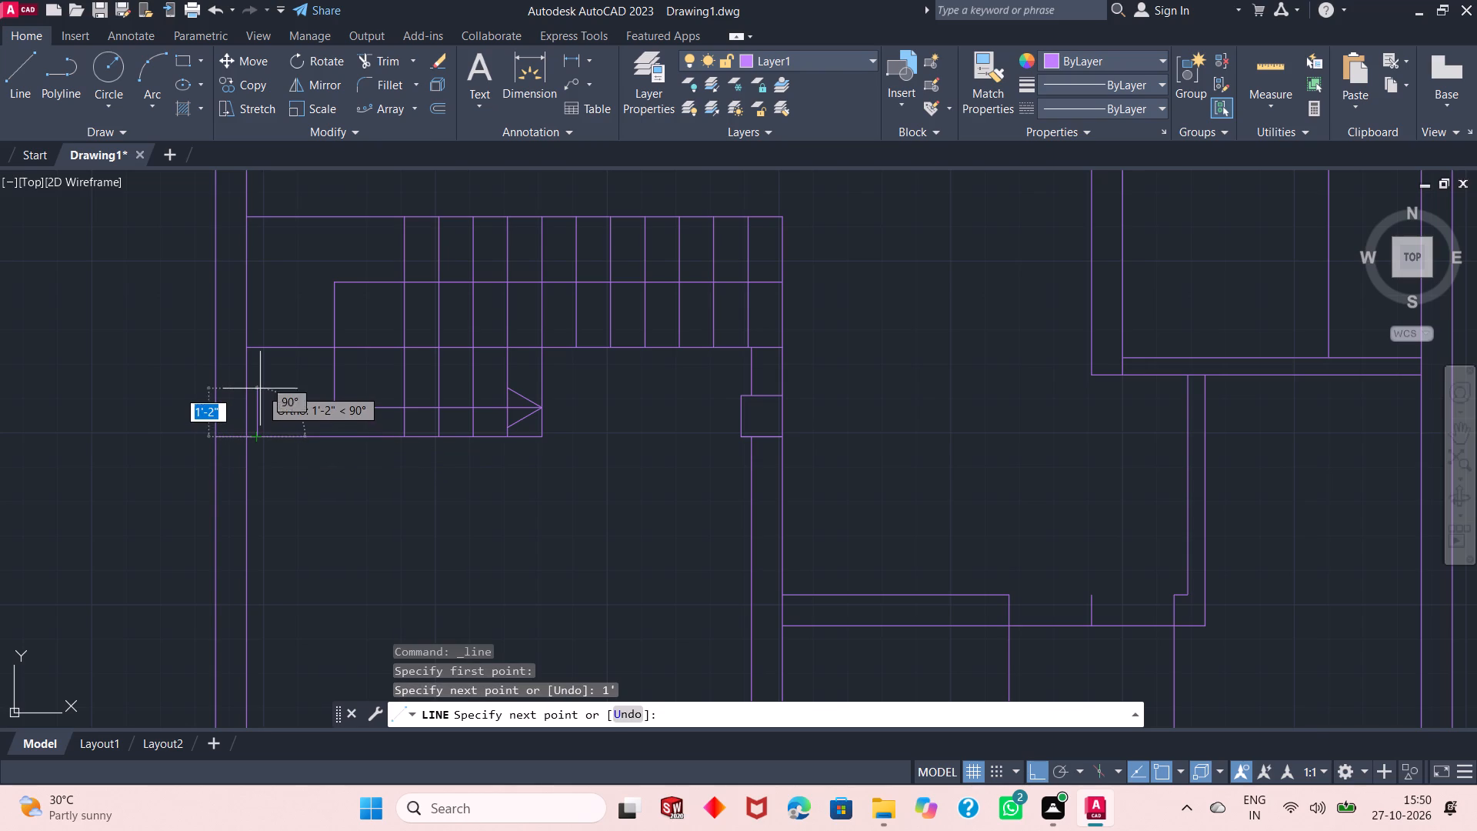
type("1'")
key("Return")
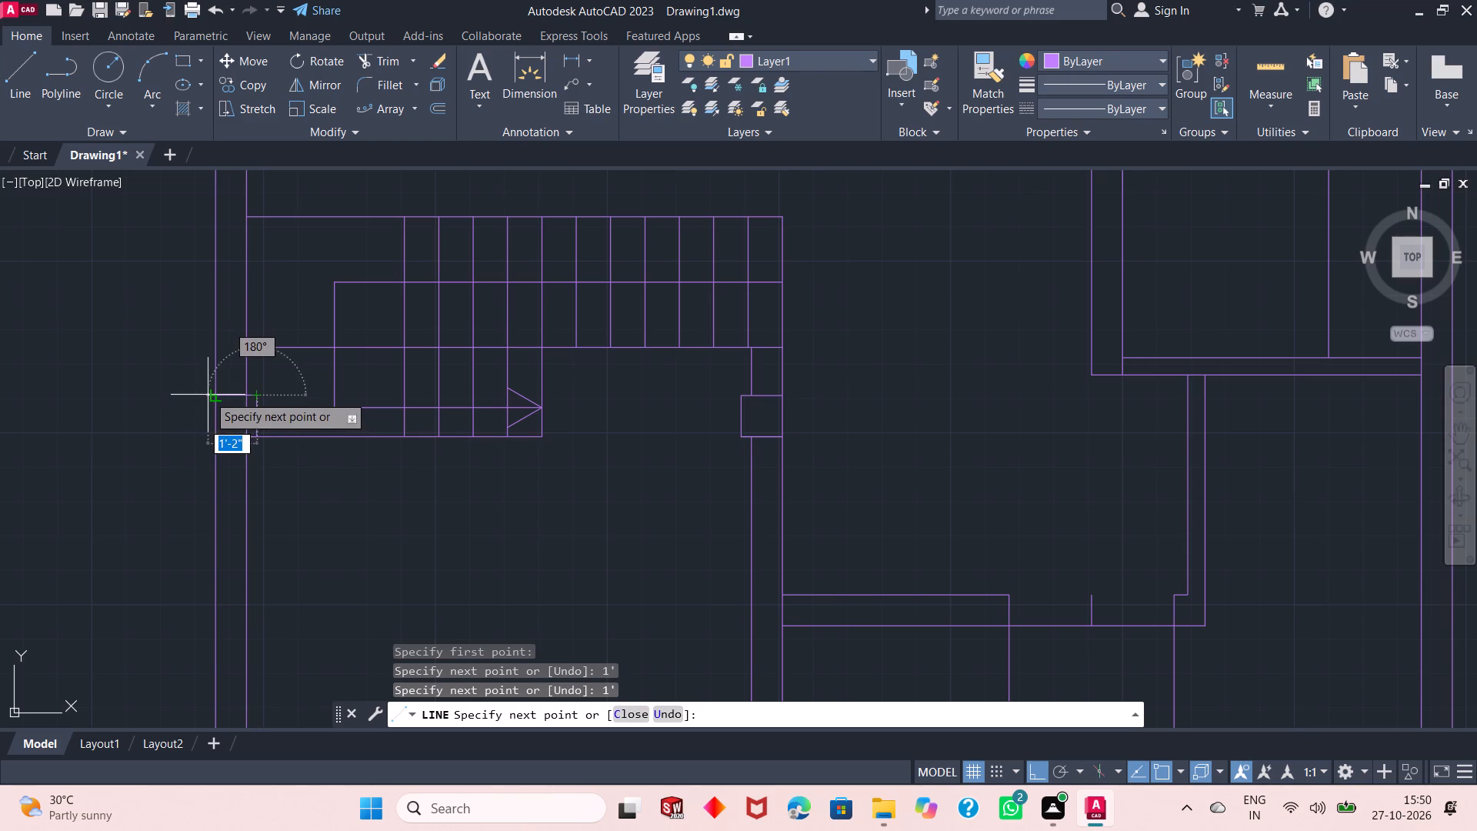
left_click(214, 396)
key("Return")
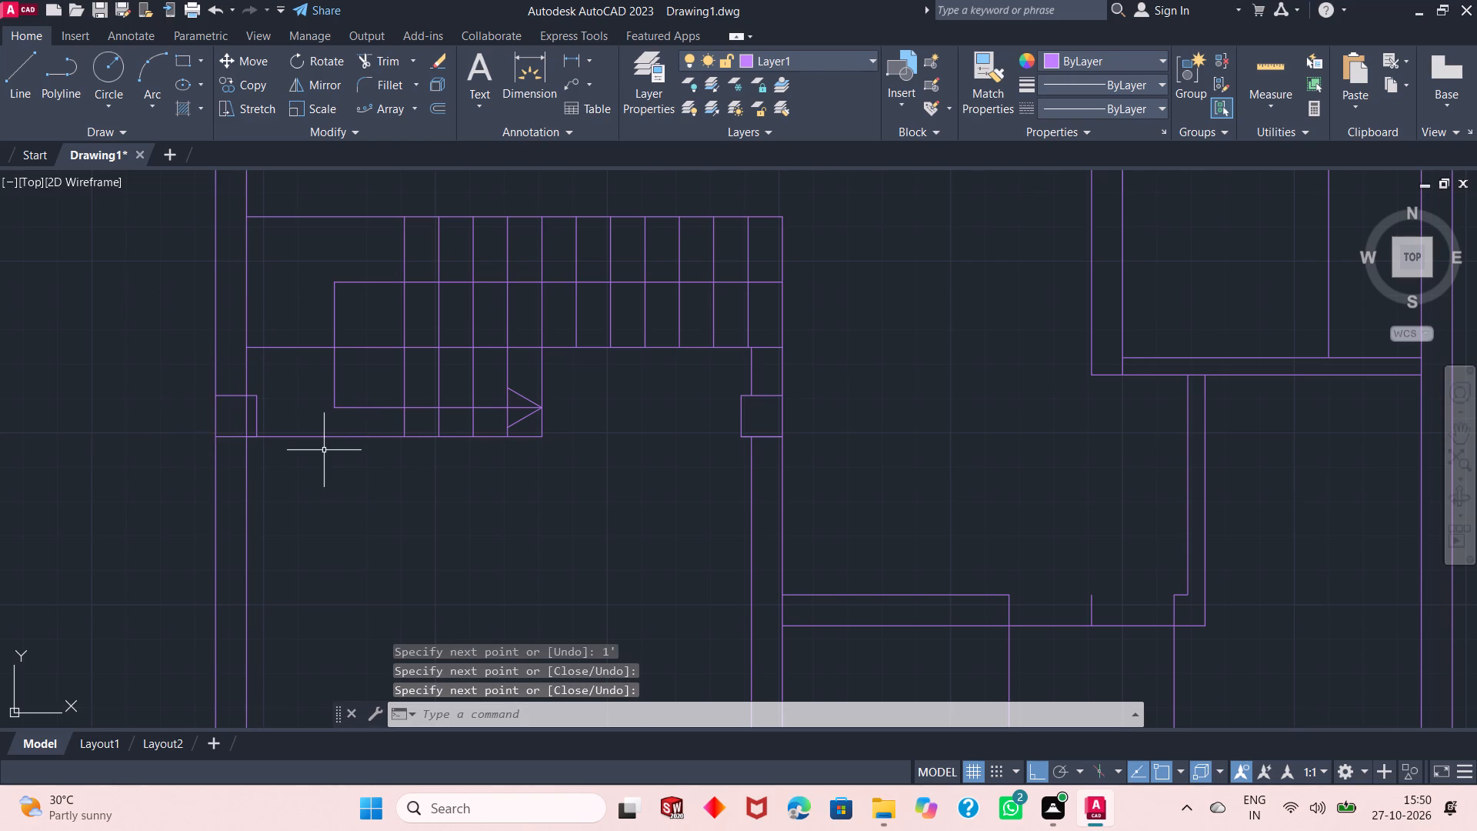
Trim the inner wall line inside the square column beside the staircase on the left outer wall.
left_click(365, 66)
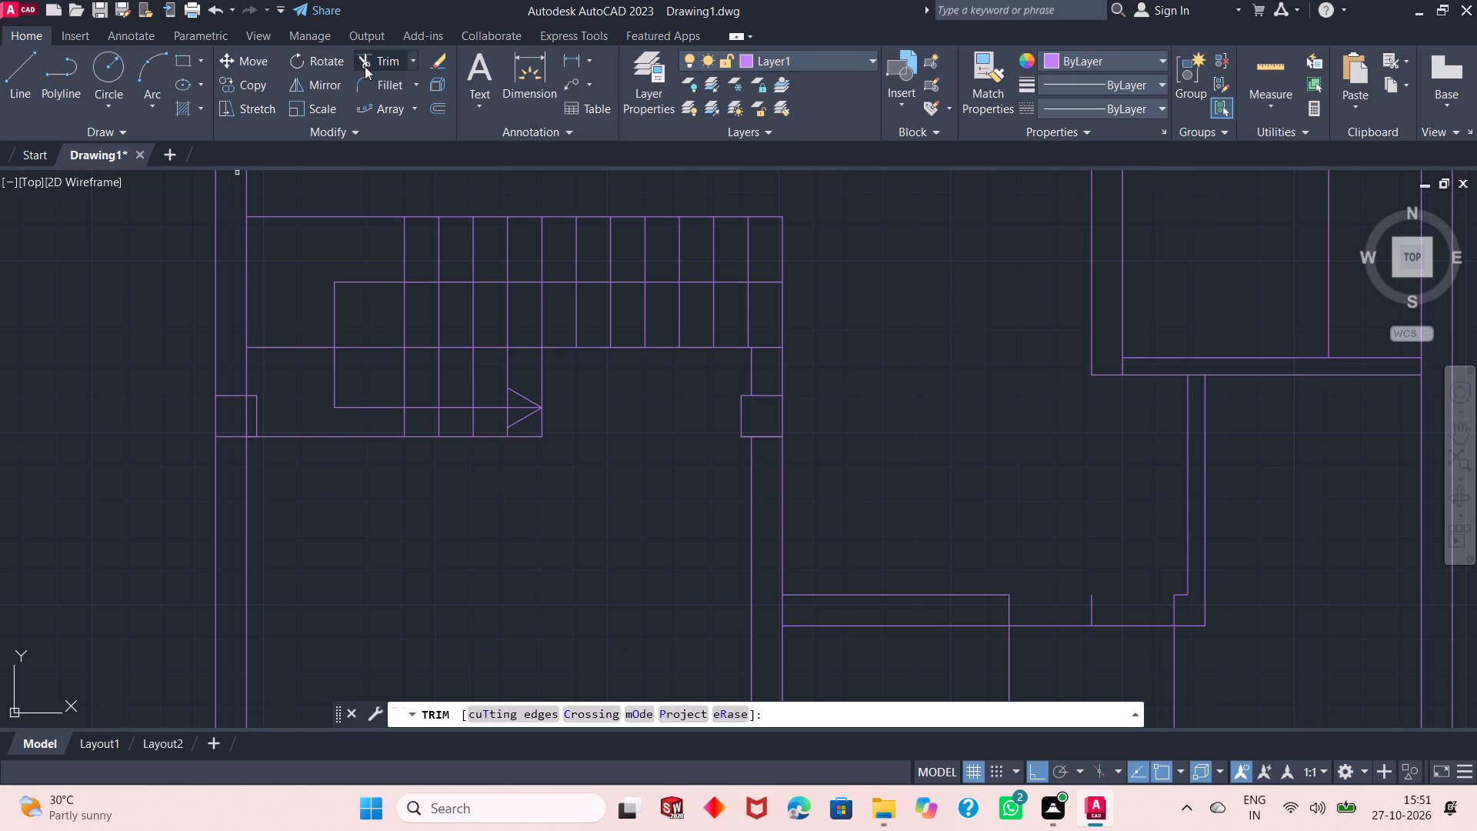
left_click(246, 409)
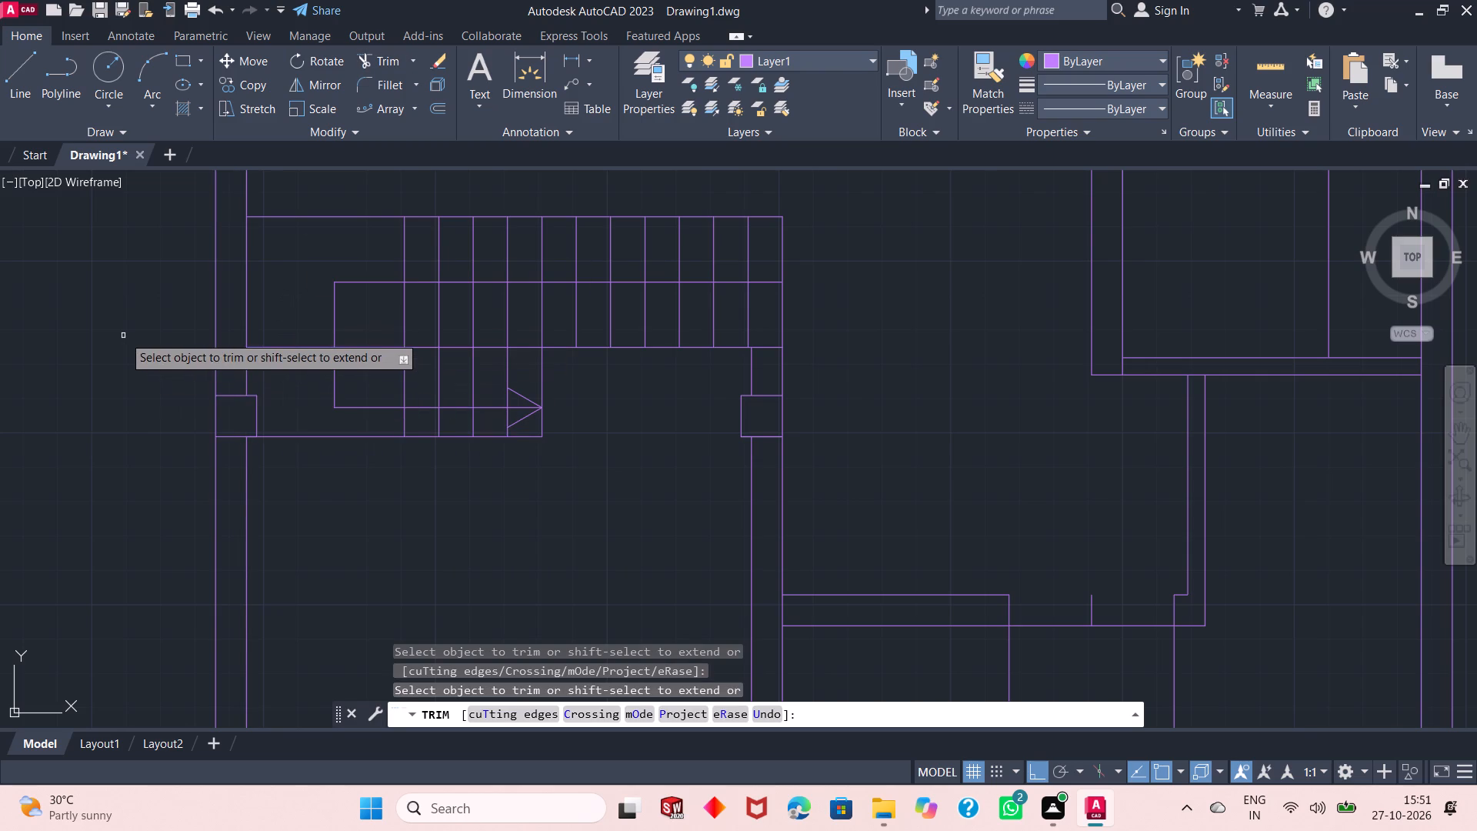
right_click(123, 335)
left_click(143, 344)
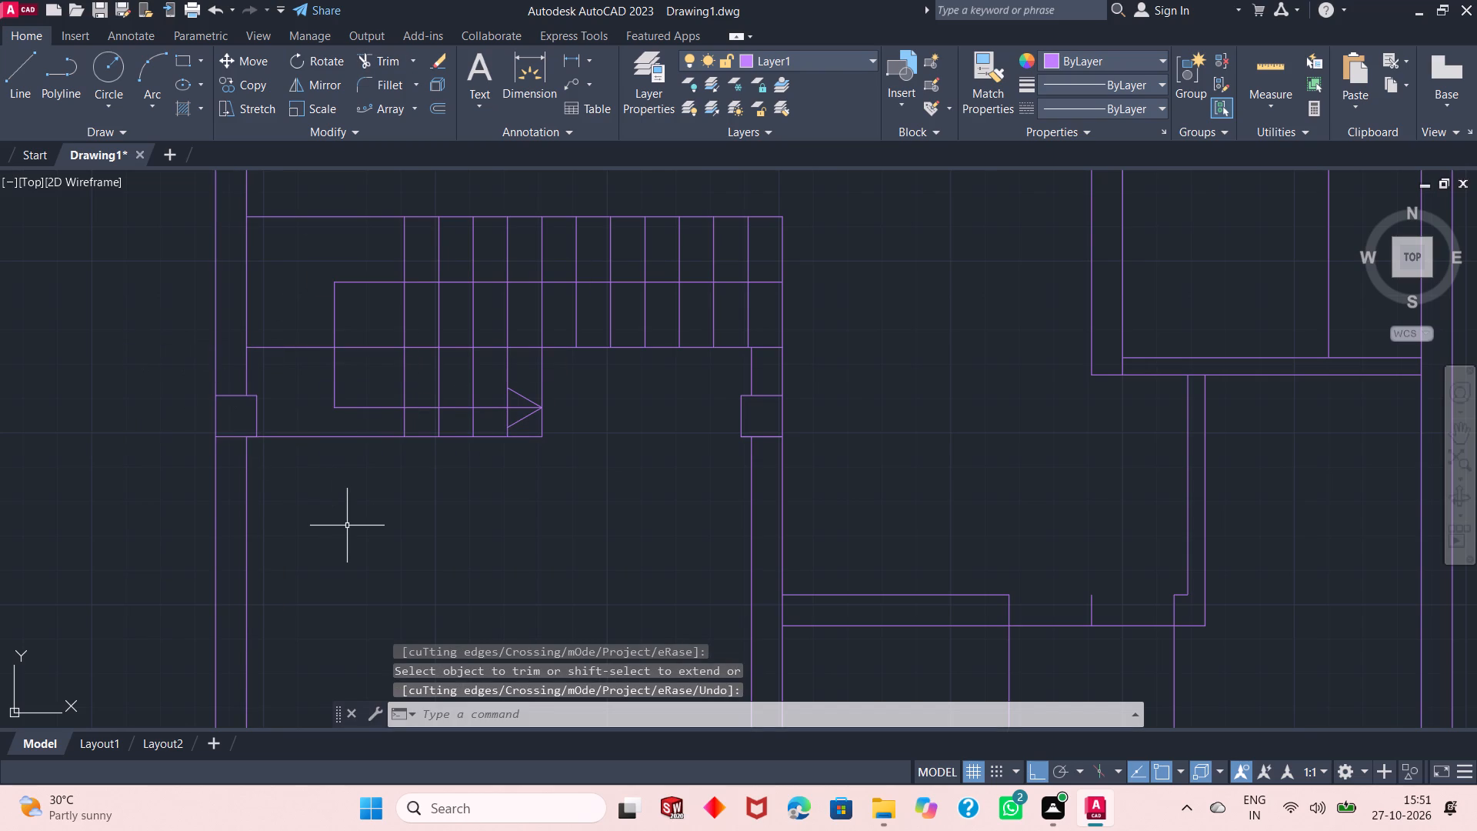
Draw a 1' by 1' square column on the left outer wall, its lower side midway between the staircase column and the column above.
scroll(347, 526, "down", 3, "ctrl")
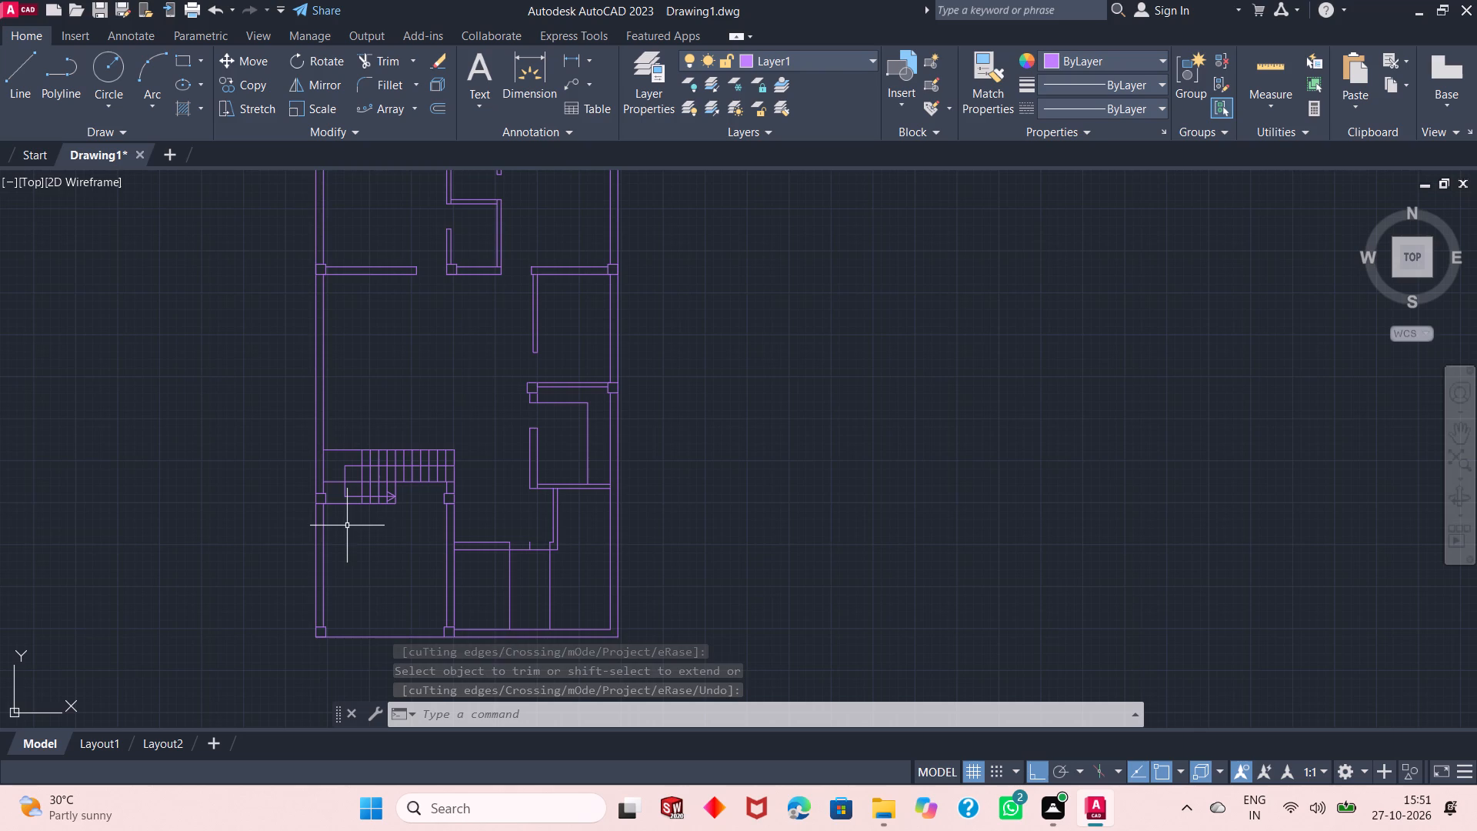
scroll(315, 369, "up", 2, "ctrl")
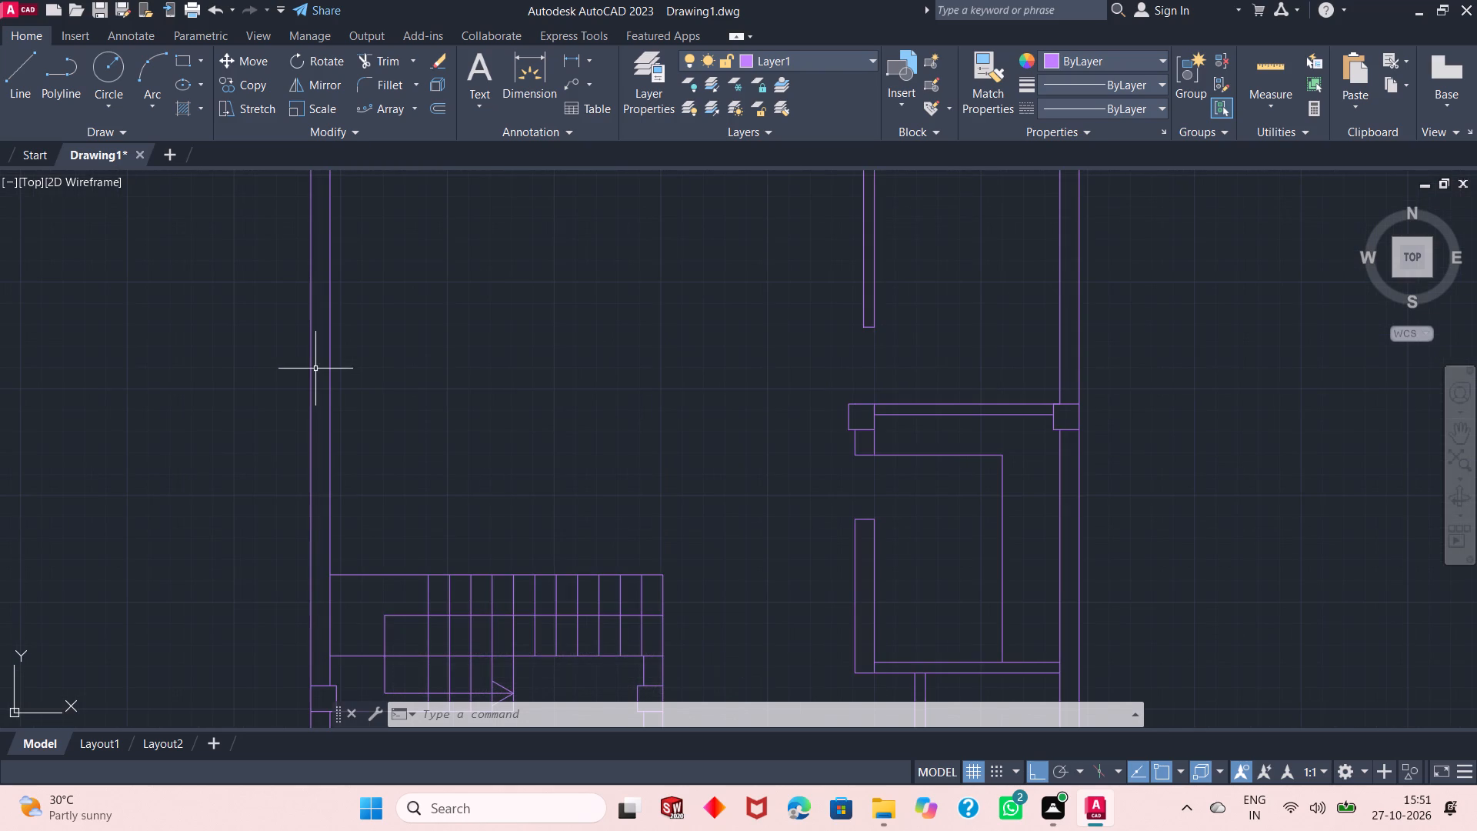
left_click(19, 85)
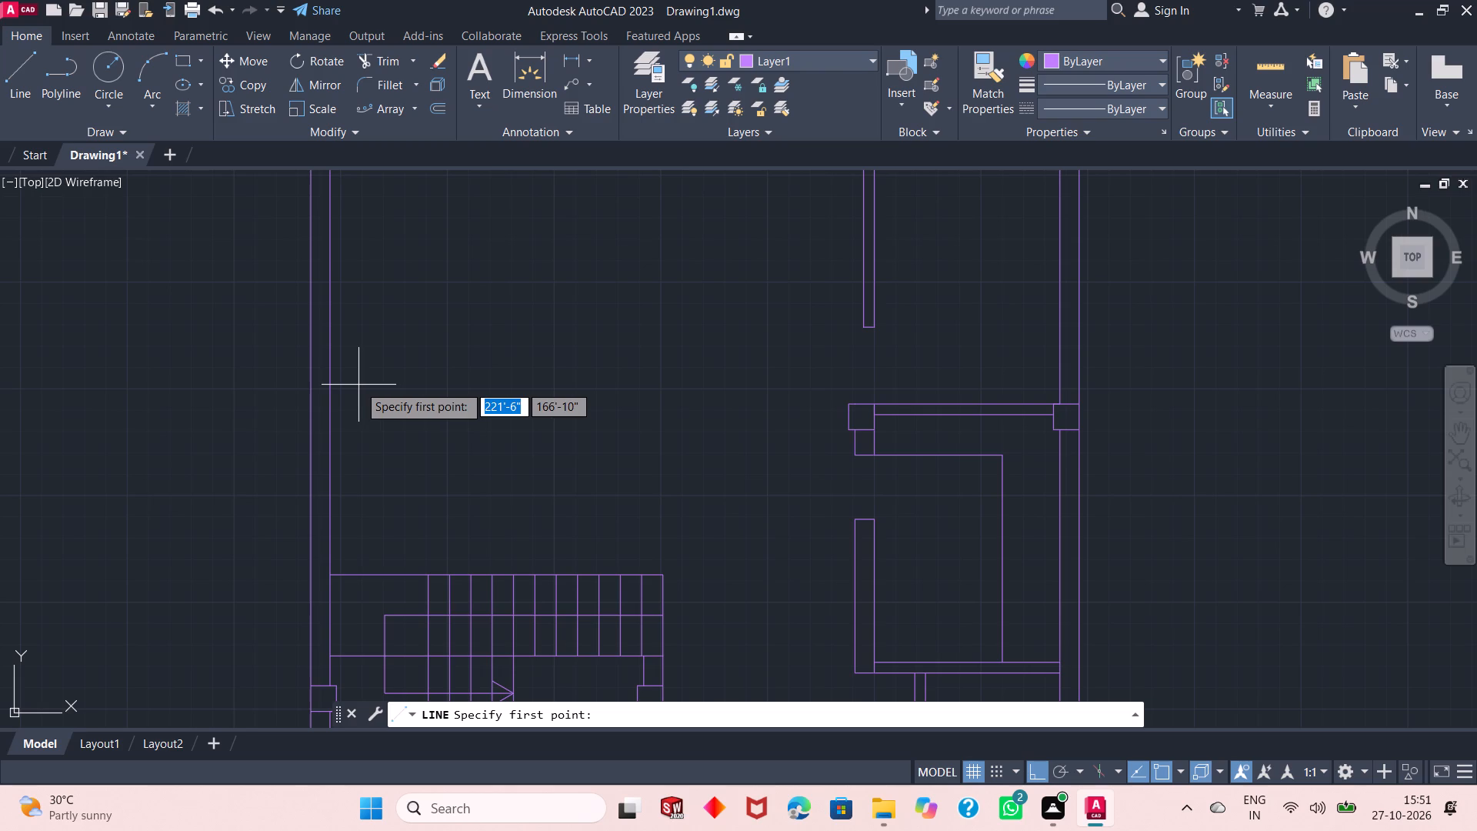
scroll(358, 385, "down", 3, "ctrl")
scroll(358, 365, "up", 1, "ctrl")
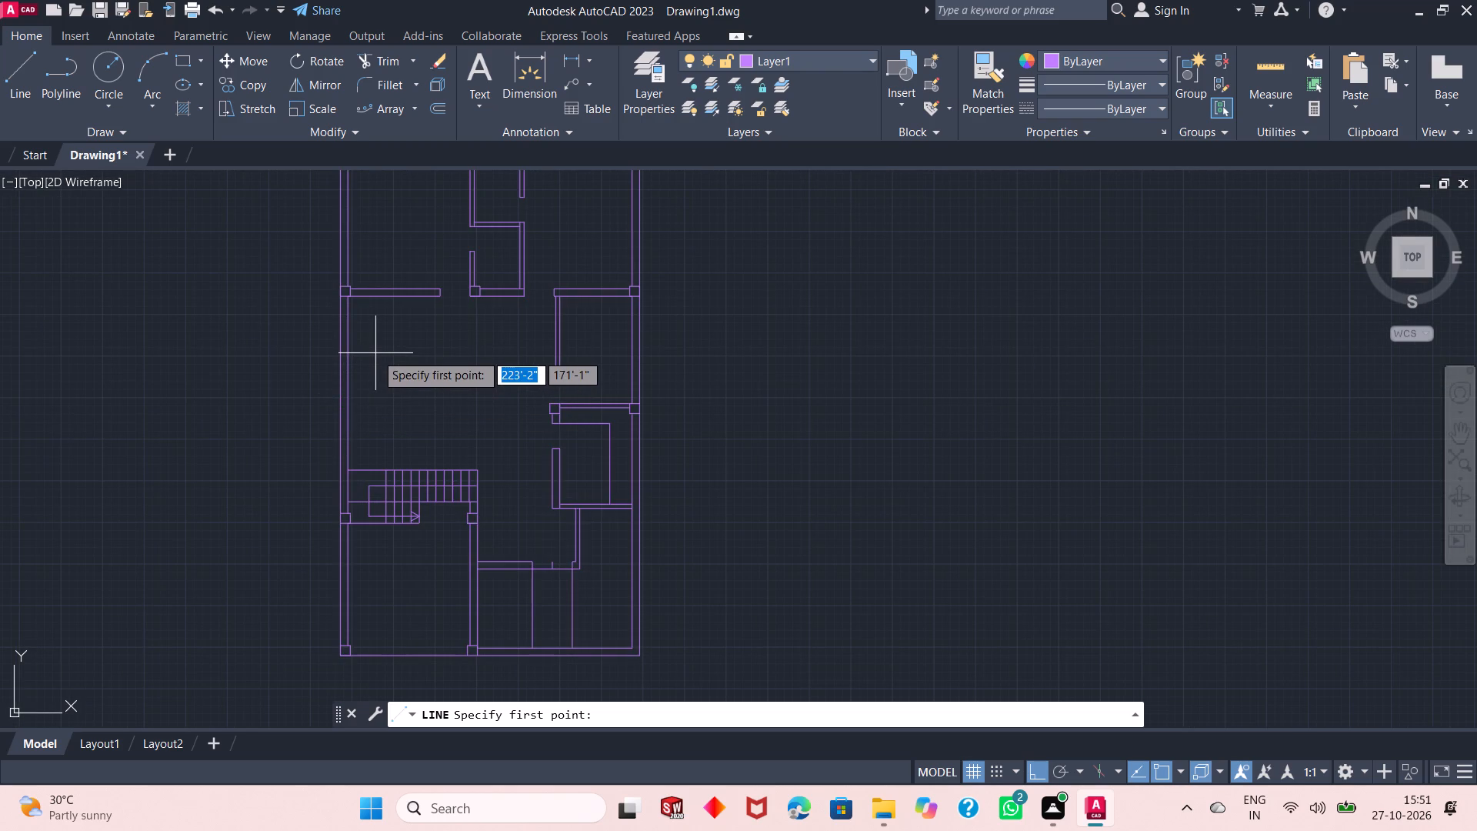
scroll(375, 353, "down", 3, "ctrl")
scroll(375, 353, "up", 4, "ctrl")
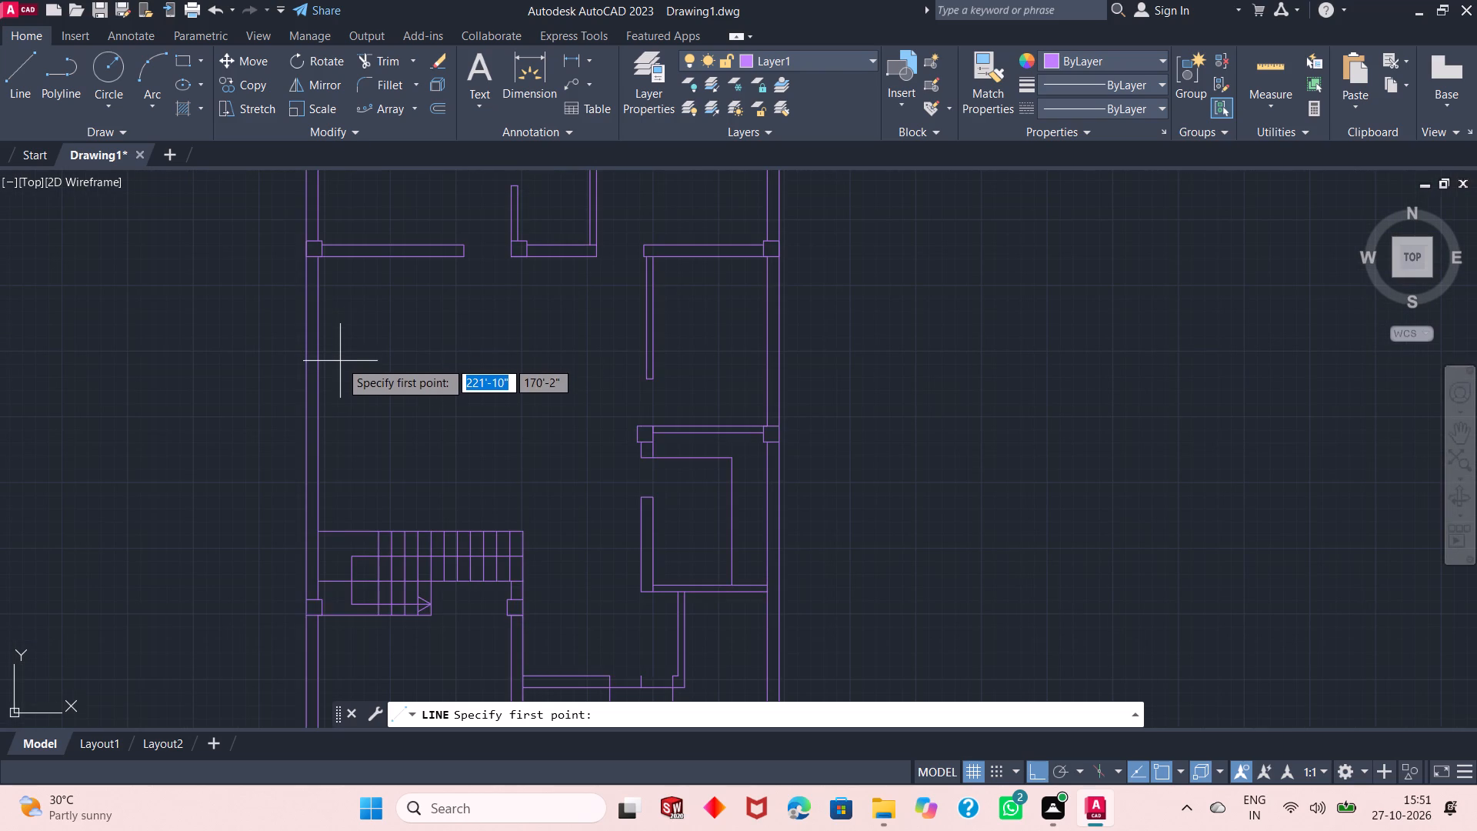
left_click(304, 429)
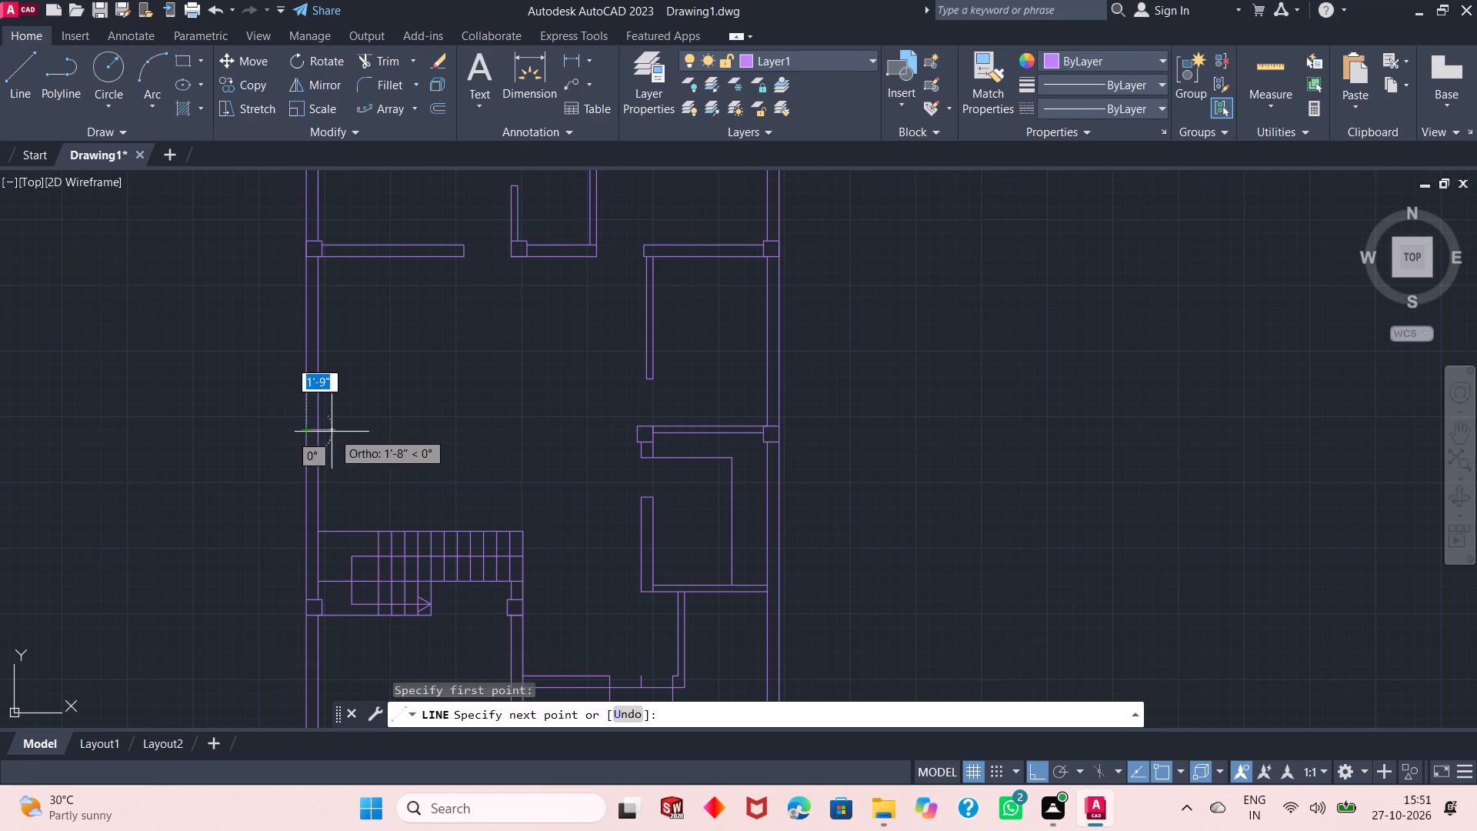
type("1'")
key("Return")
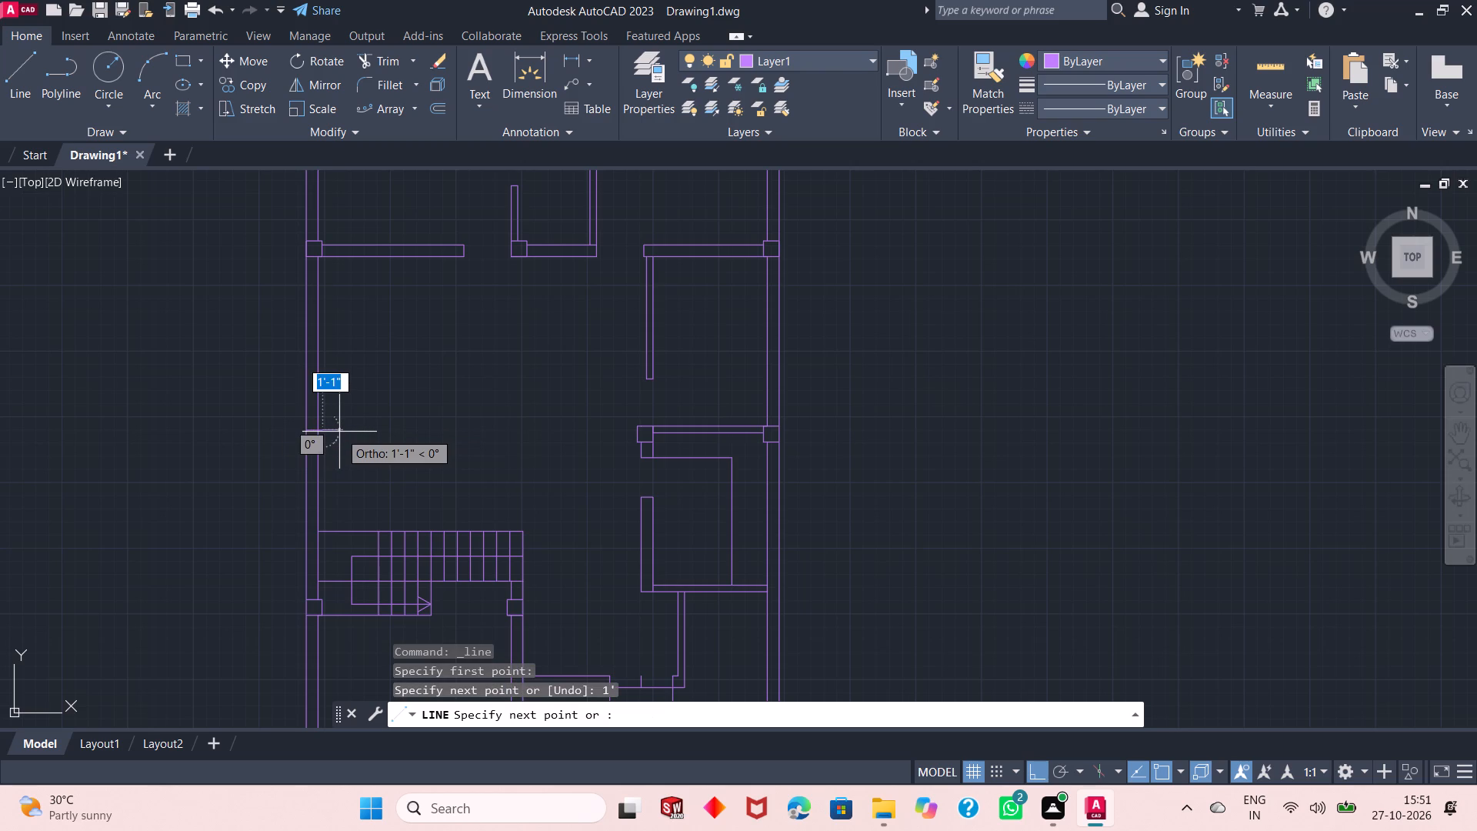
type("1'")
key("Return")
type("1'")
key("Return")
key("Return")
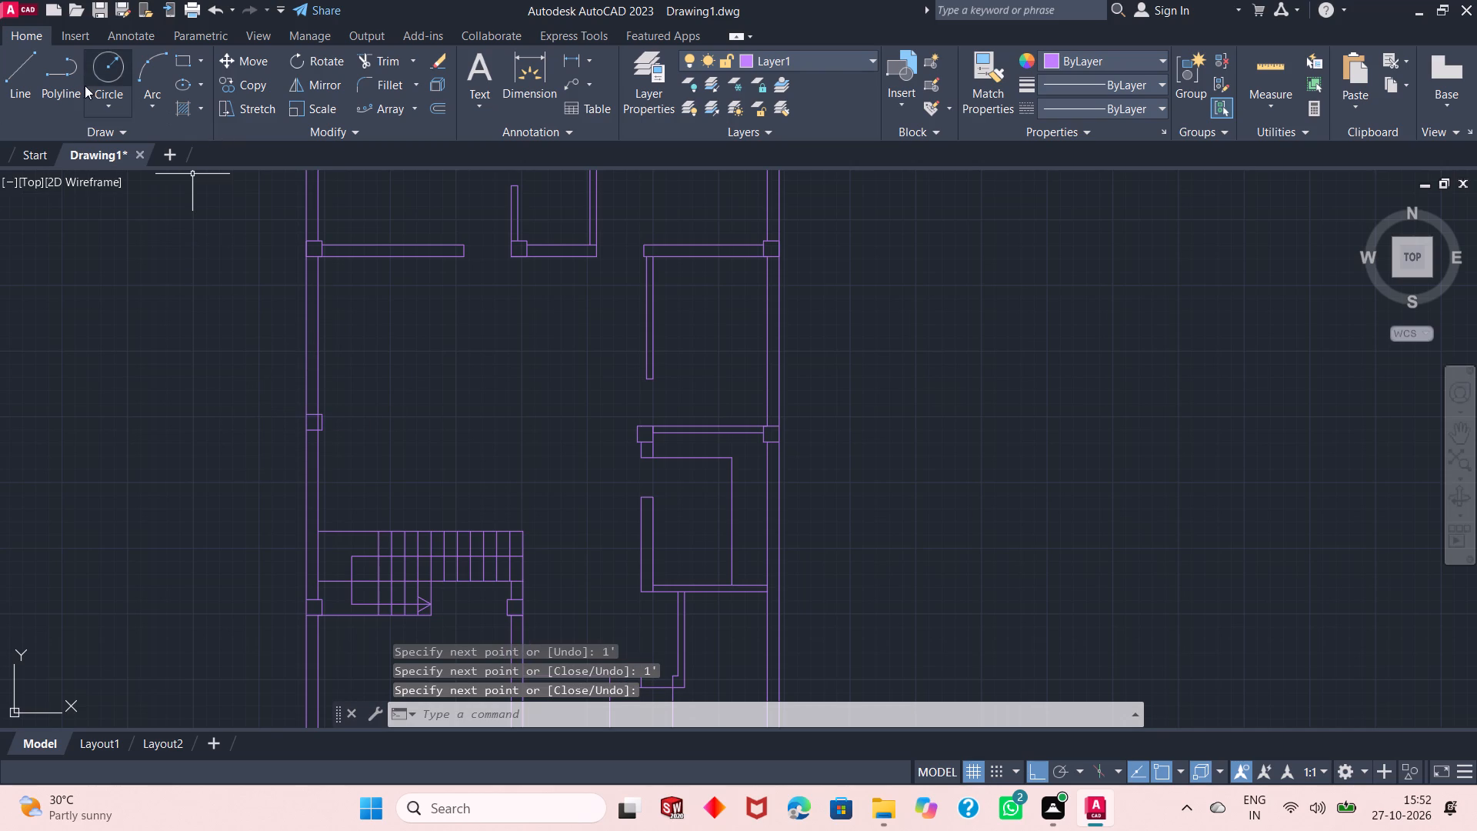
Trim the inner wall line inside the square column on the left outer wall above the staircase.
left_click(389, 56)
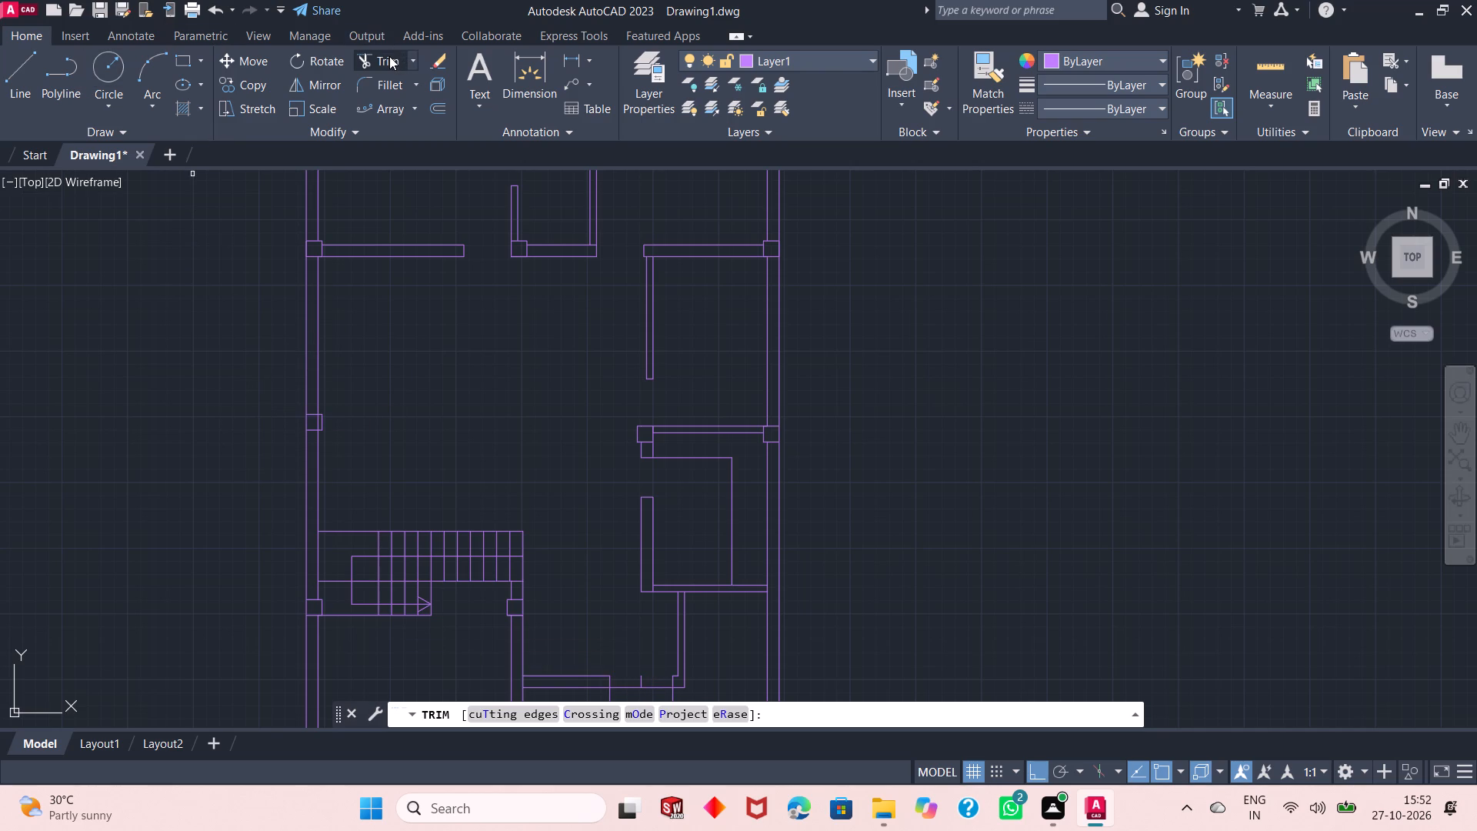
left_click(316, 424)
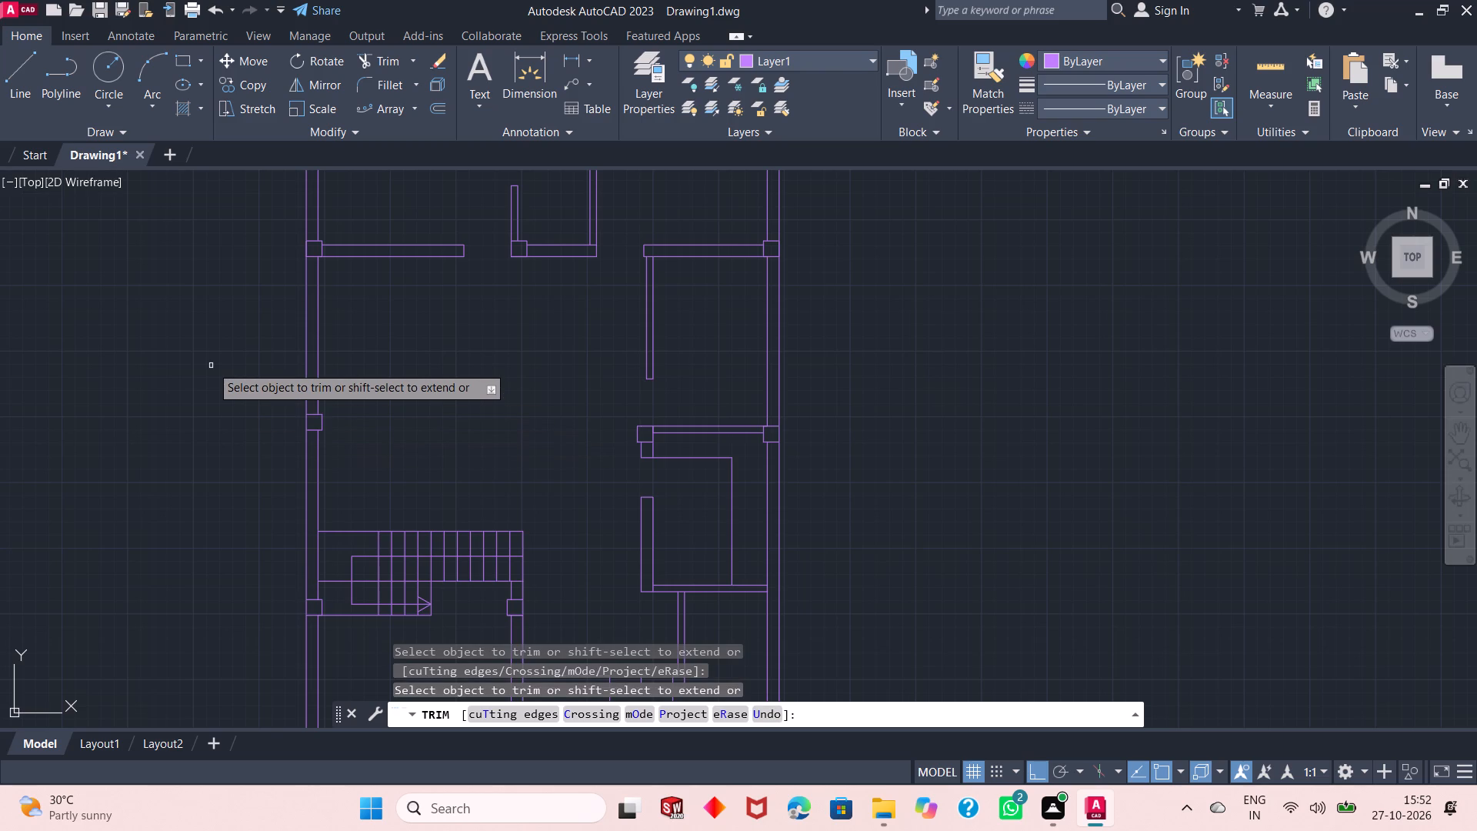
right_click(211, 365)
left_click(239, 375)
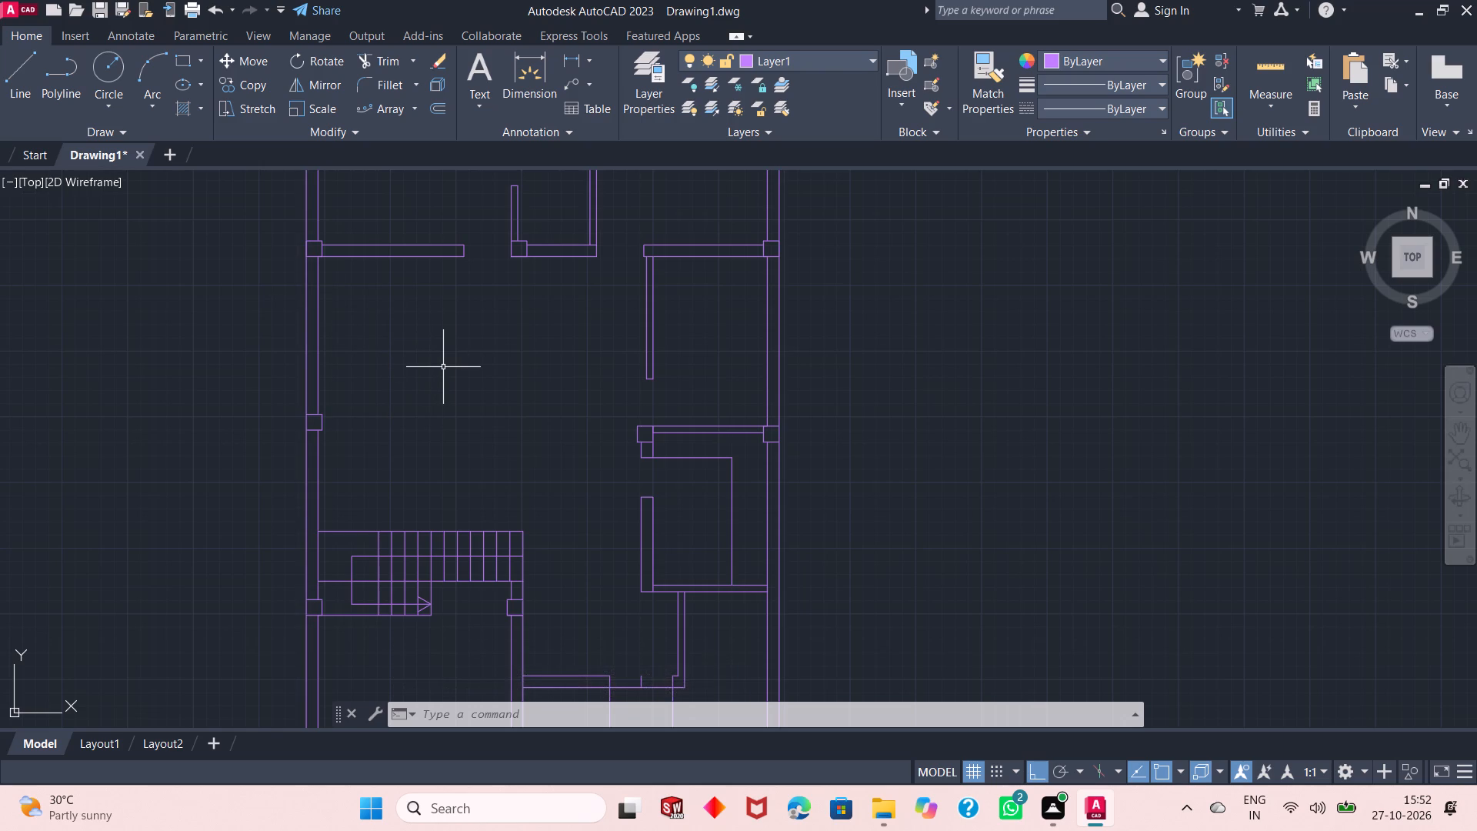
Draw a 1' by 1' square column on the right outer wall, a short distance below the small right-hand room's bottom wall.
scroll(443, 367, "down", 1, "ctrl")
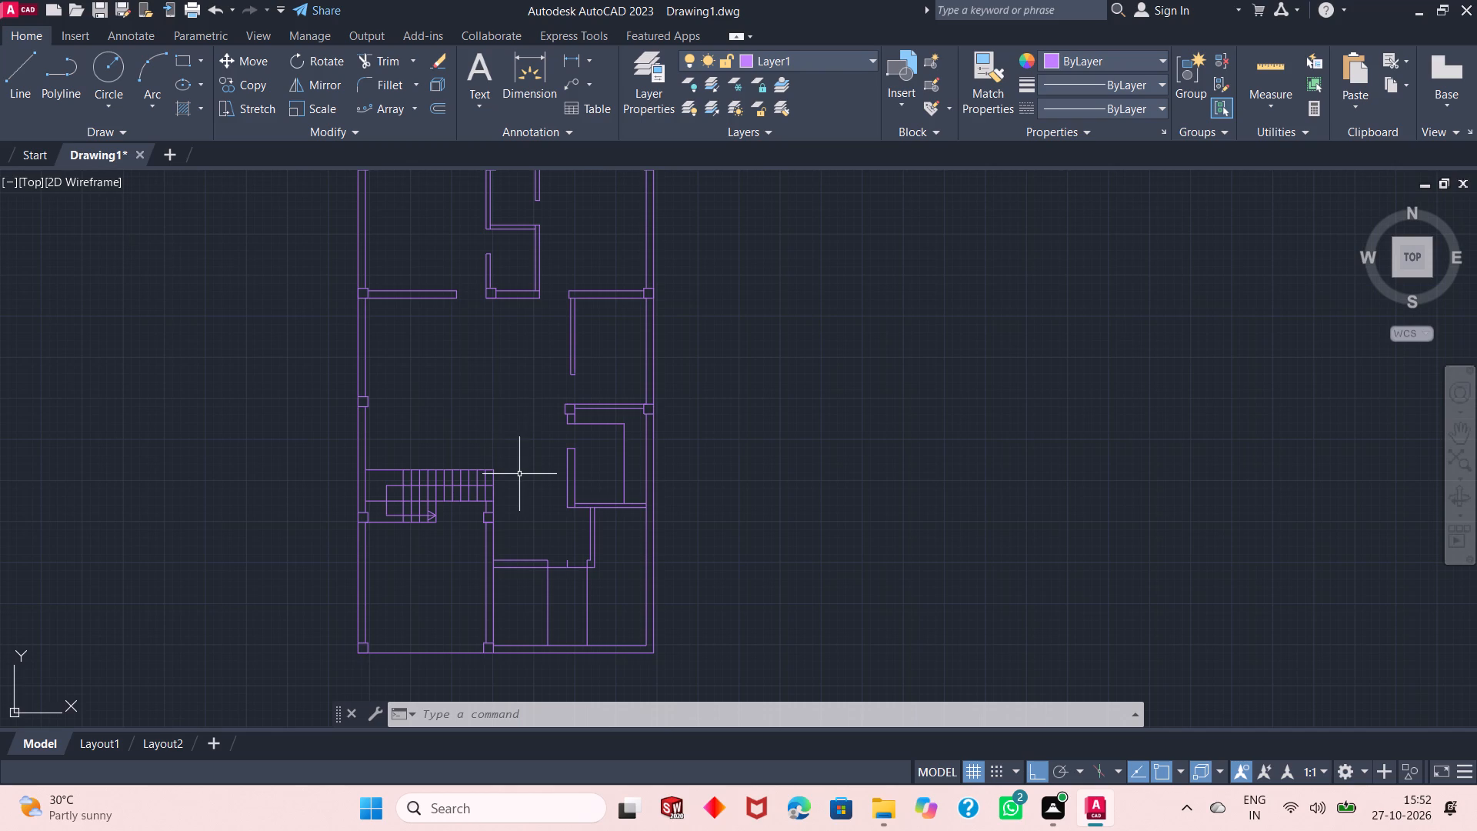
scroll(492, 519, "up", 2, "ctrl")
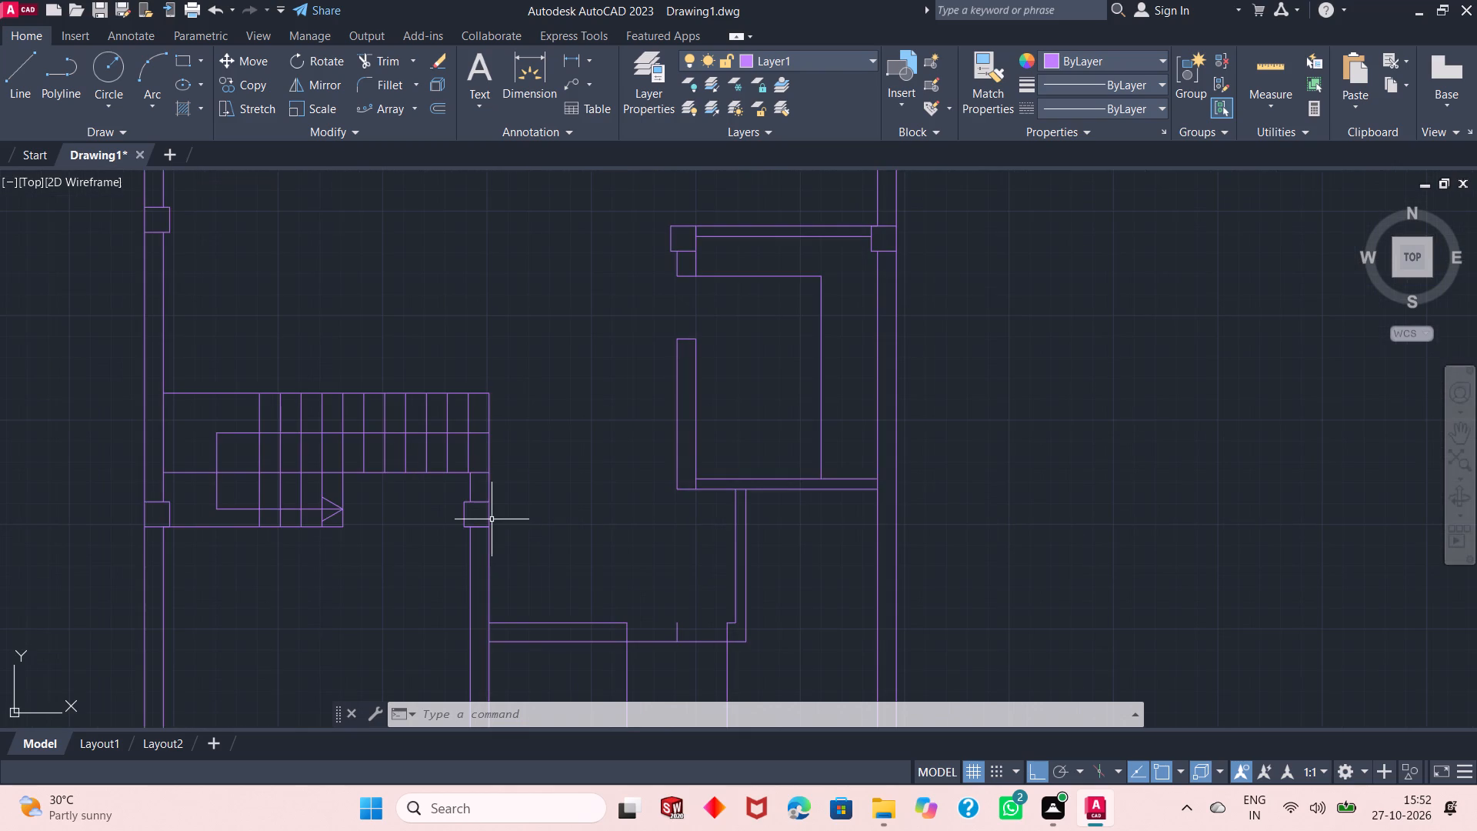
scroll(585, 573, "down", 3, "ctrl")
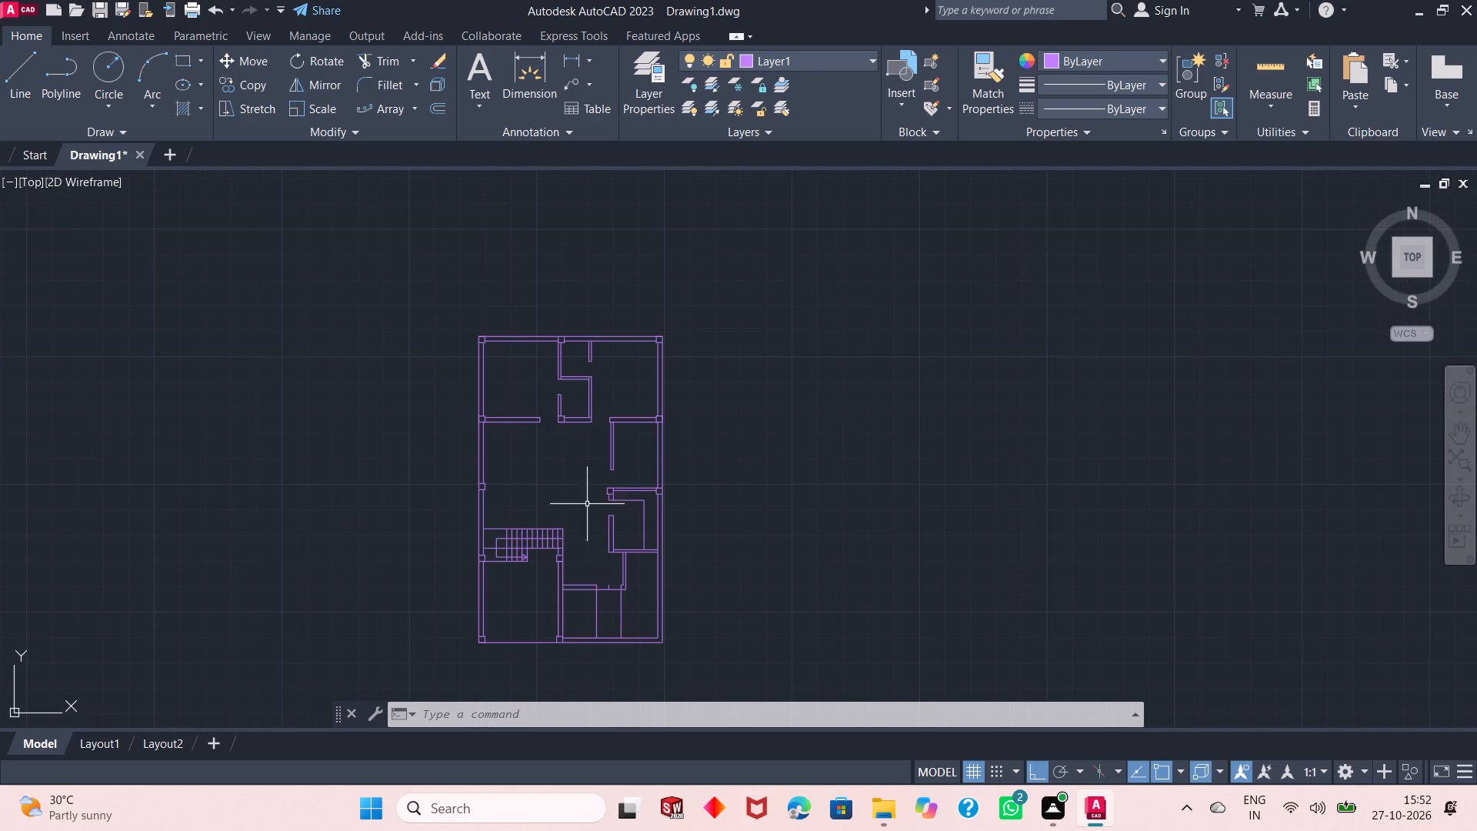
scroll(571, 458, "up", 1, "ctrl")
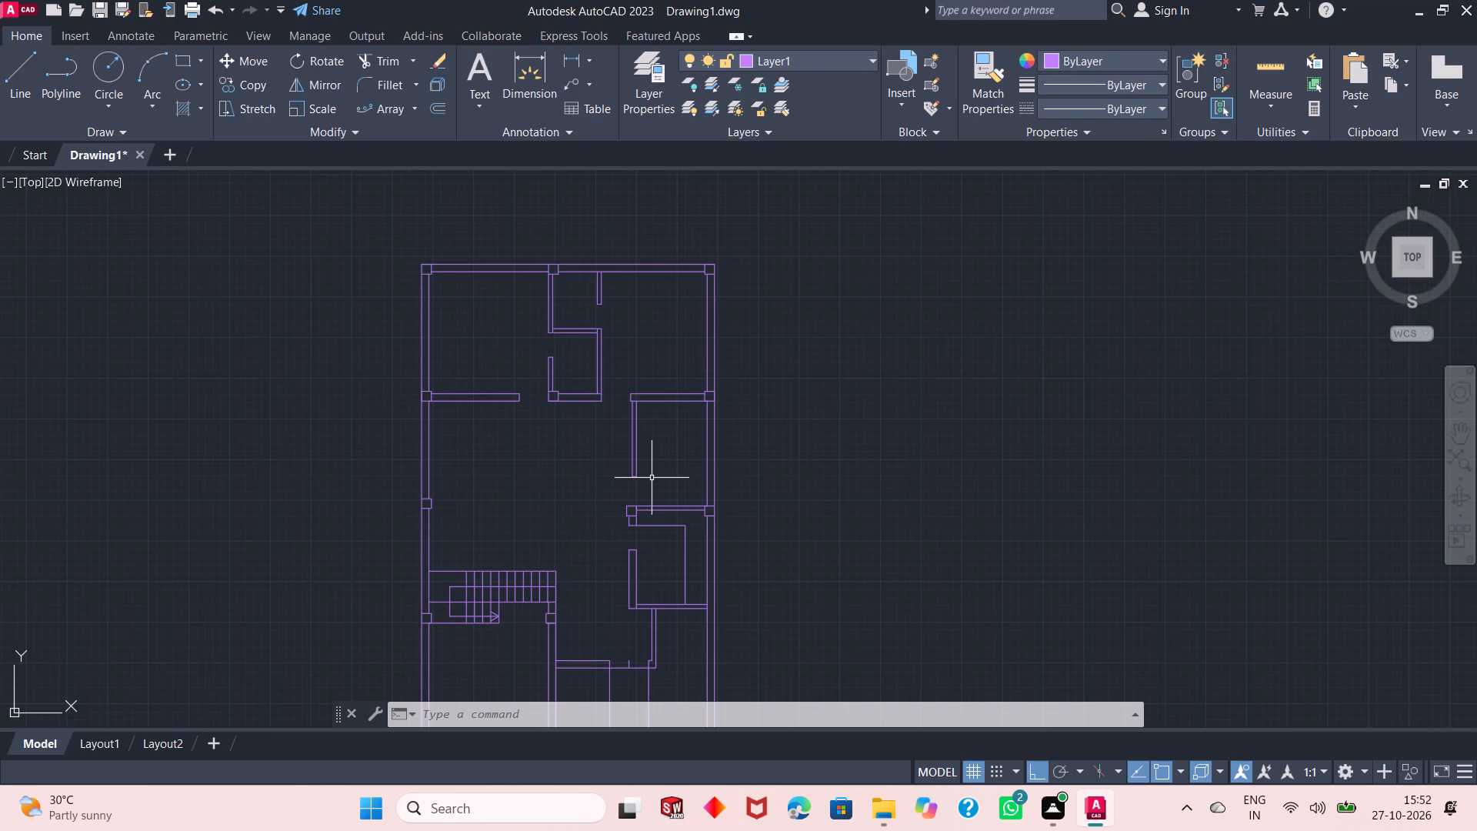
scroll(680, 676, "up", 2, "ctrl")
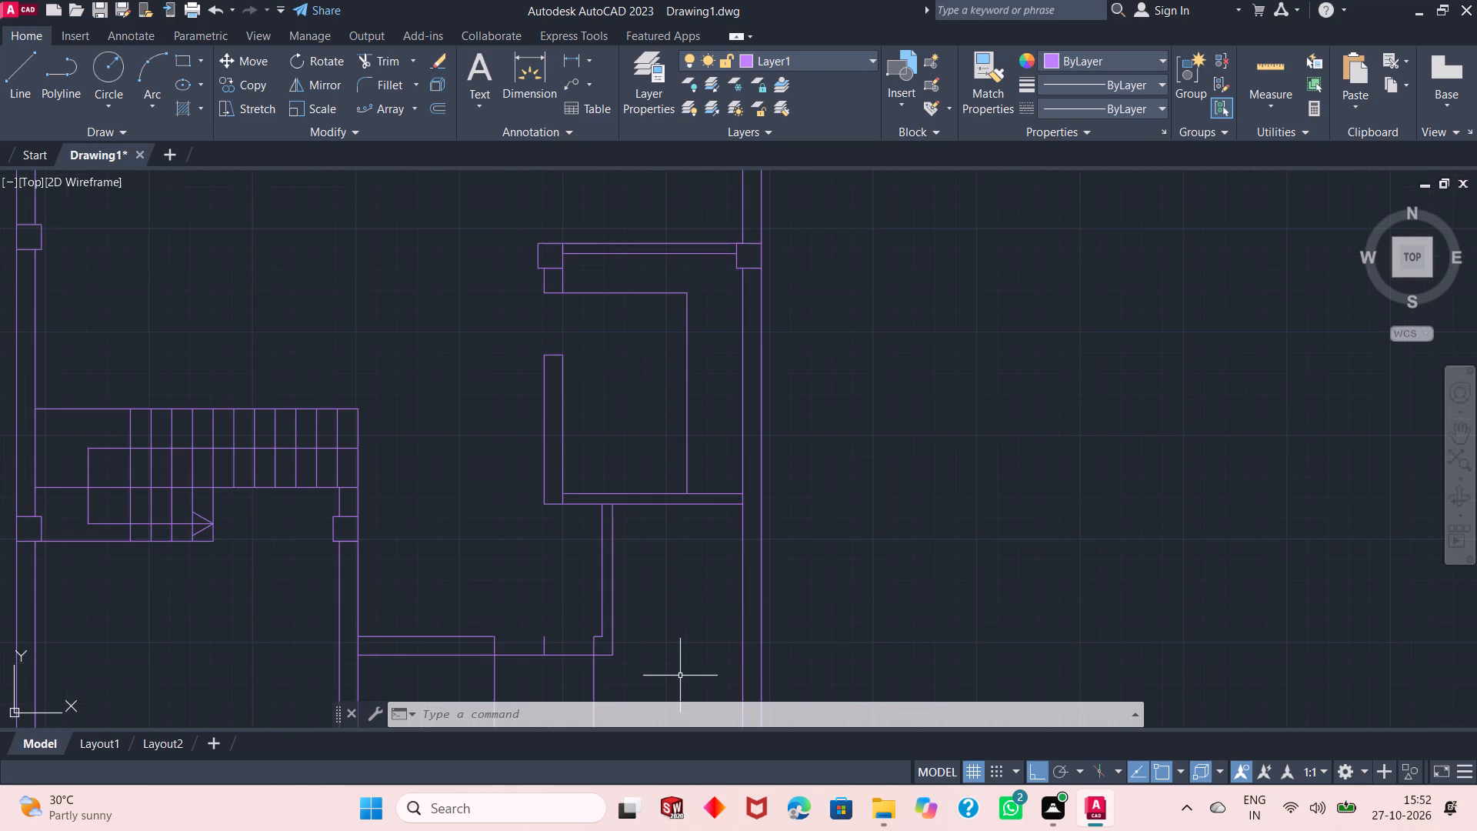
scroll(562, 457, "down", 4, "ctrl")
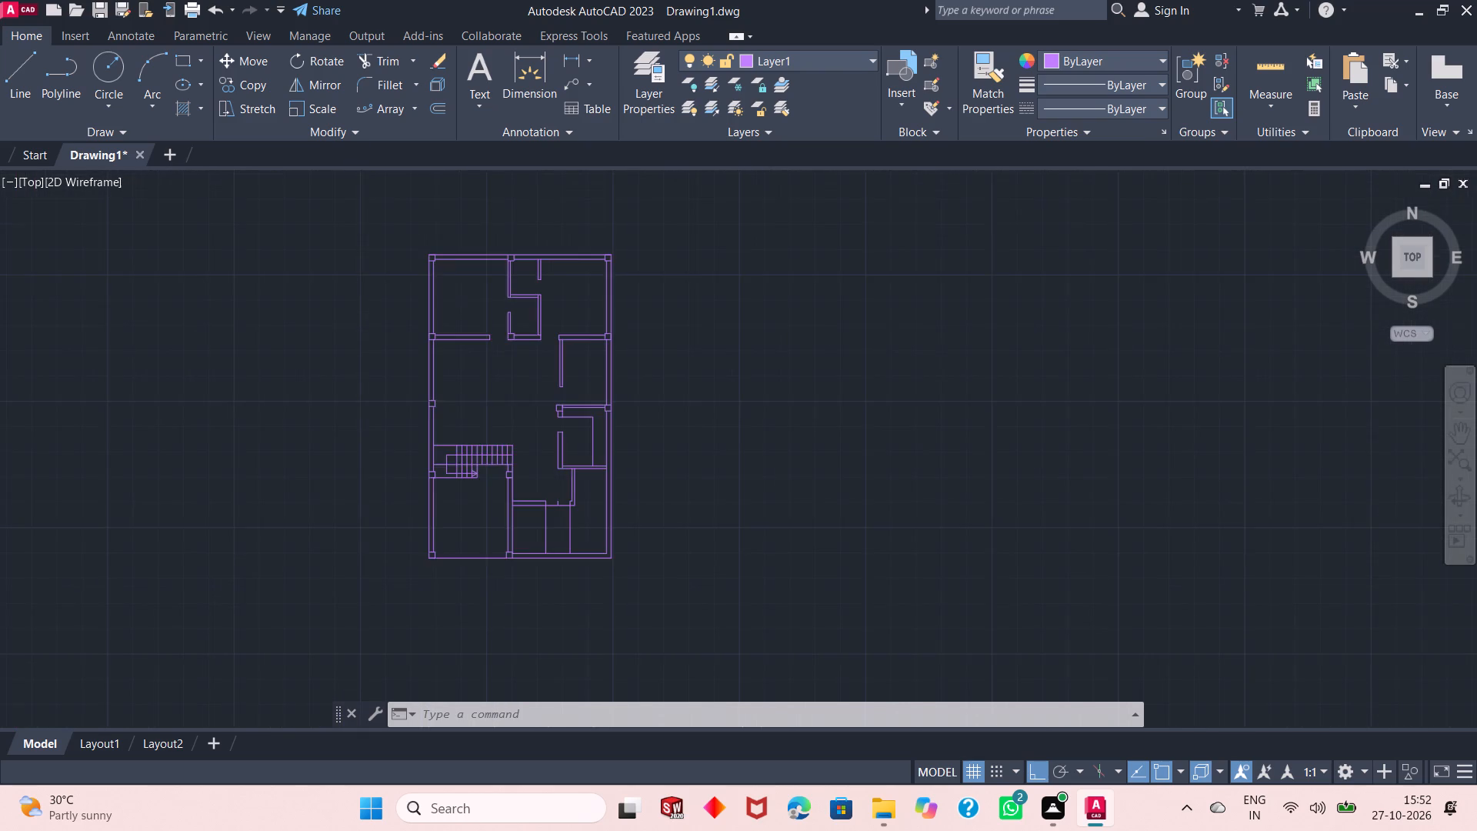
scroll(579, 486, "up", 4, "ctrl")
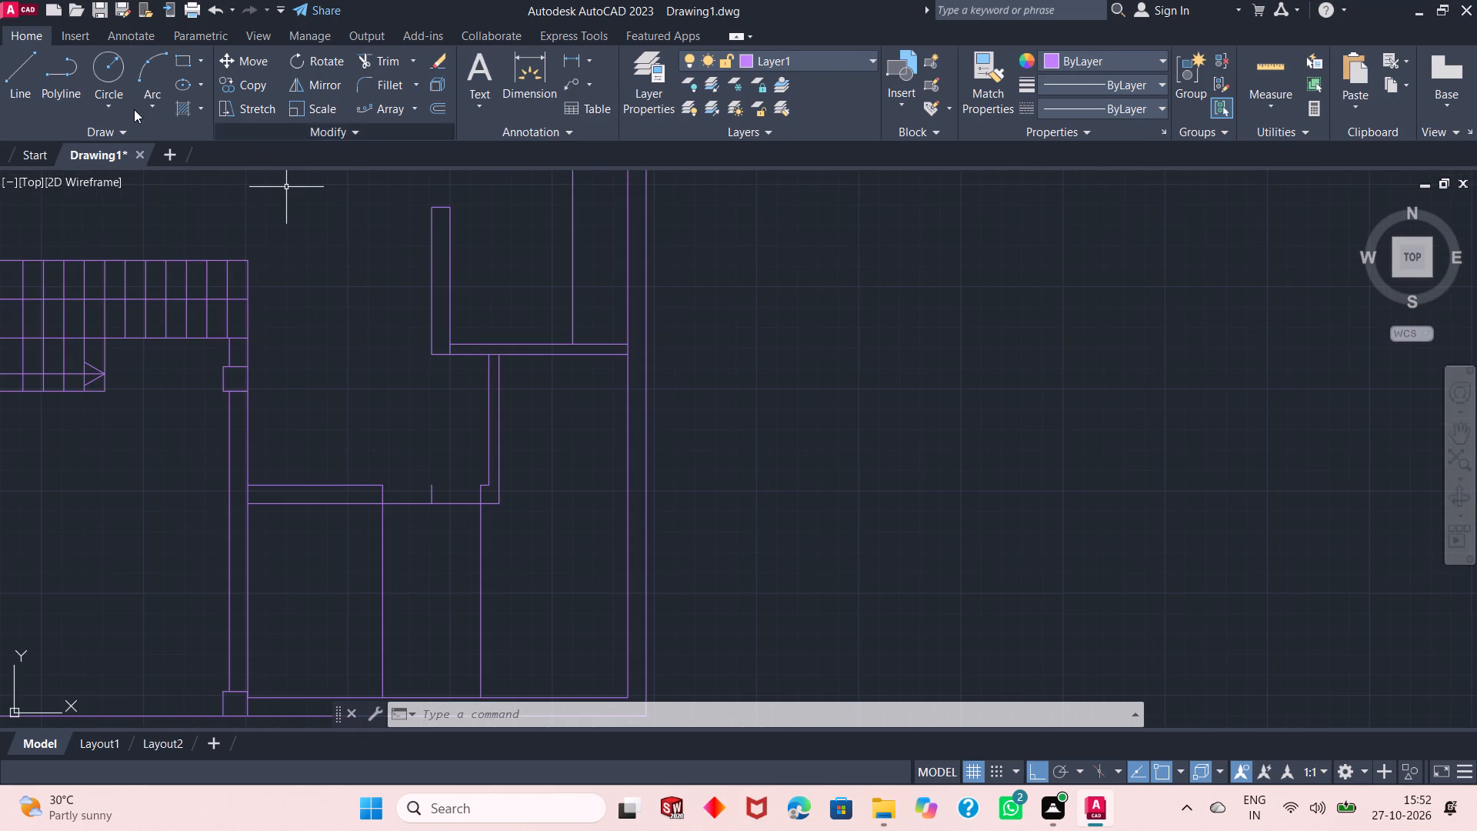
left_click(16, 86)
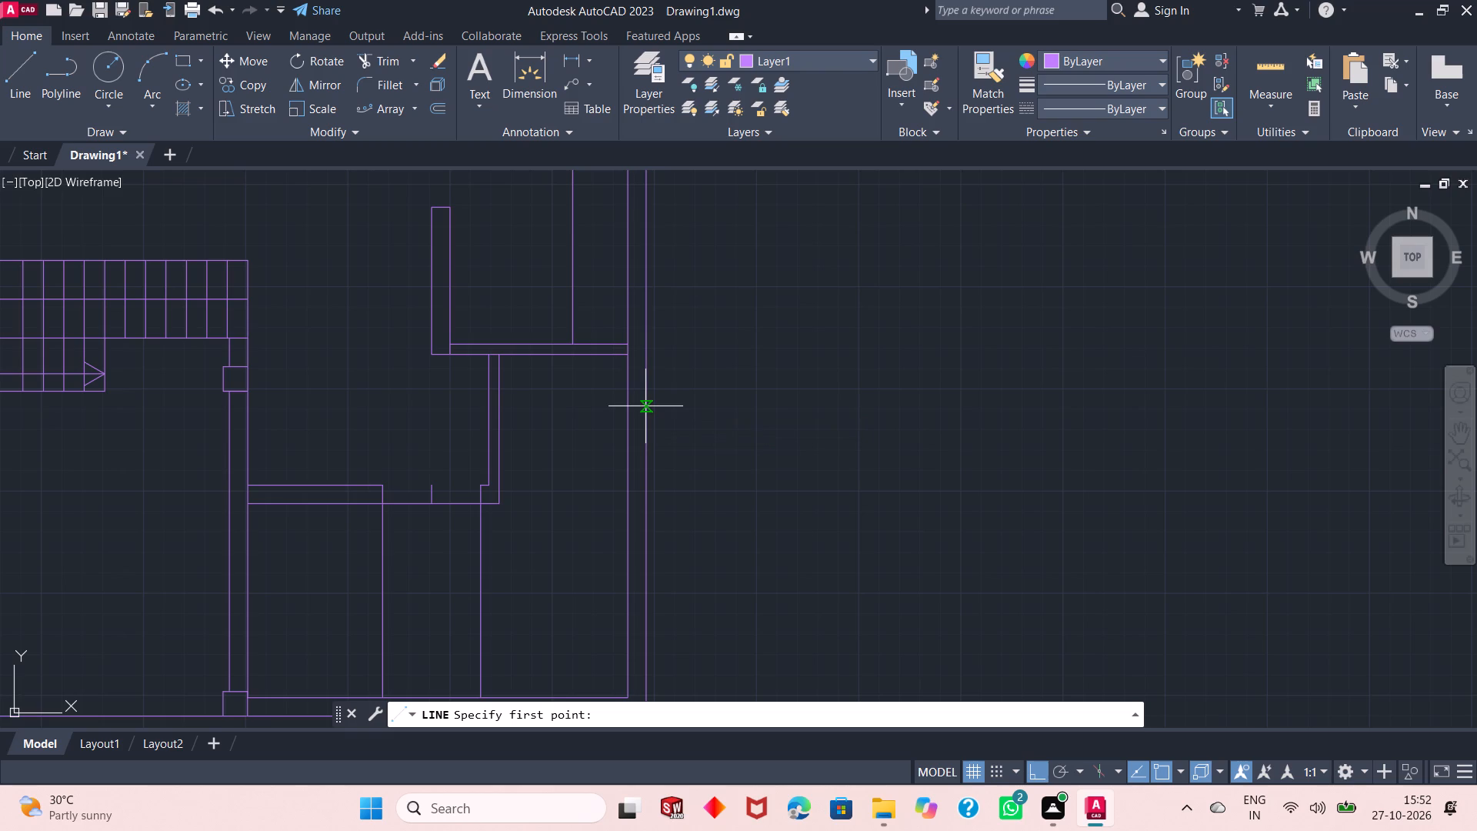
left_click_drag(645, 398, 590, 407)
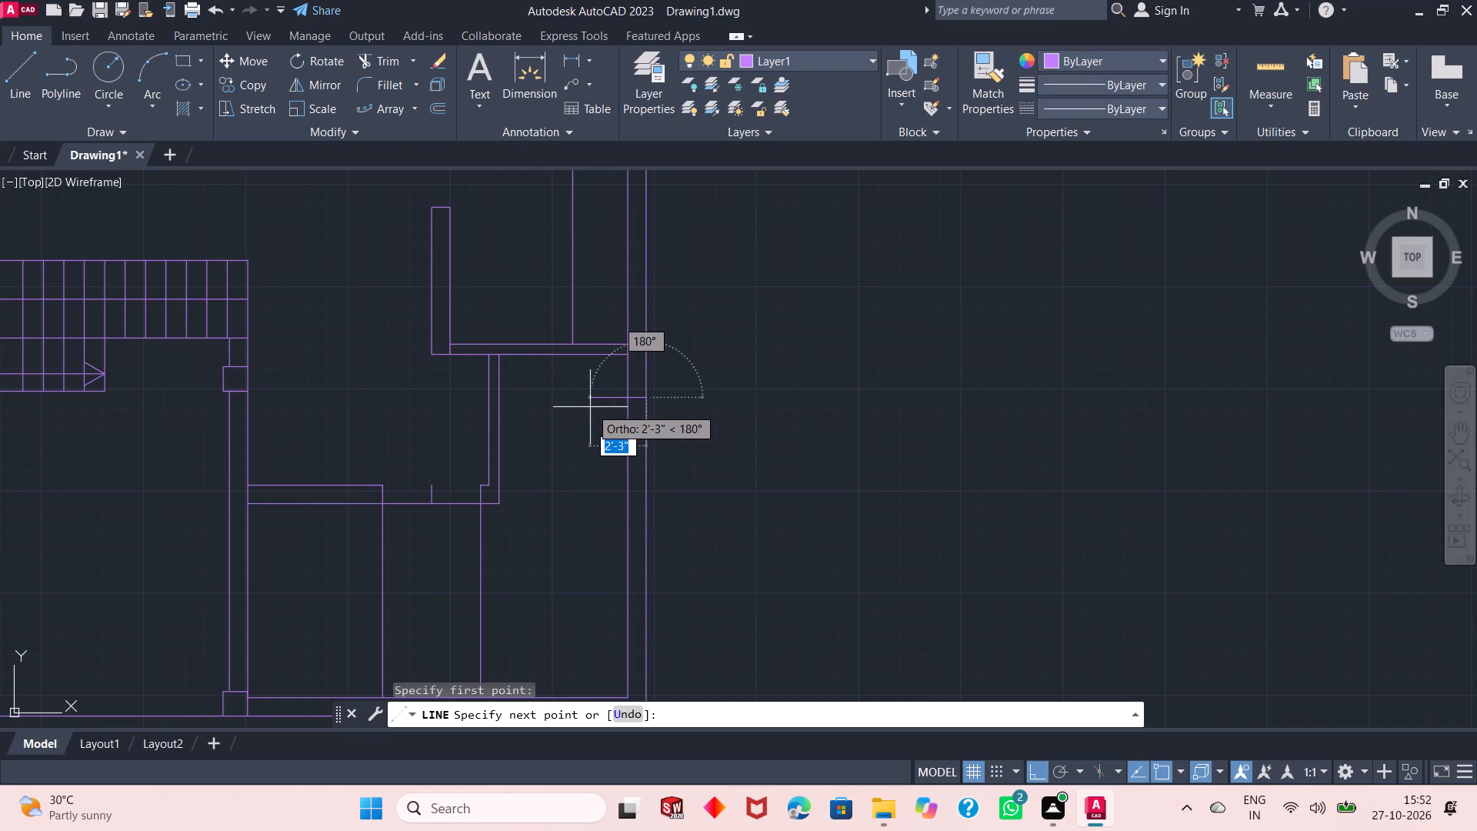
key("1")
key("Return")
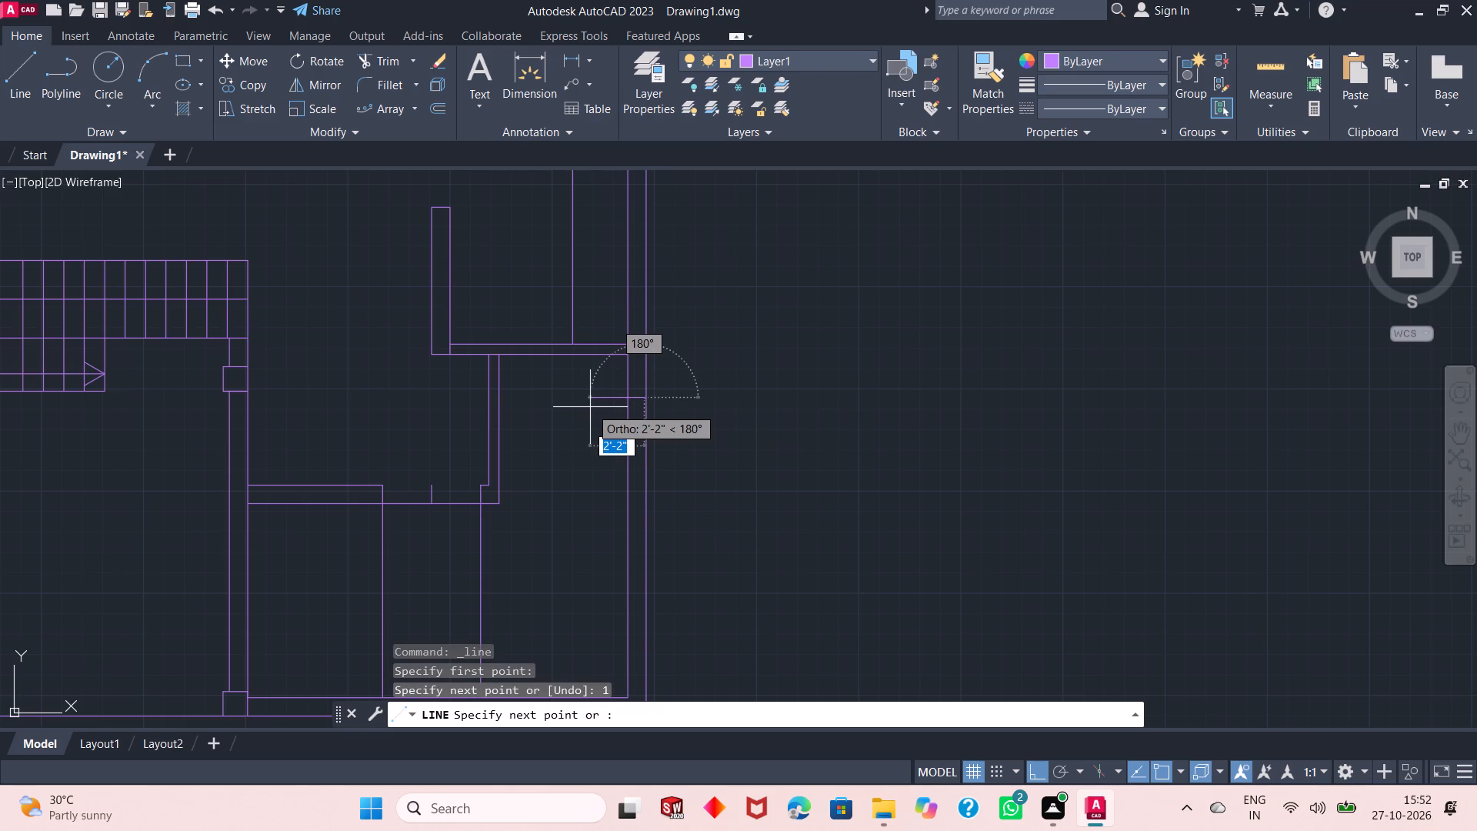
key("ctrl+z")
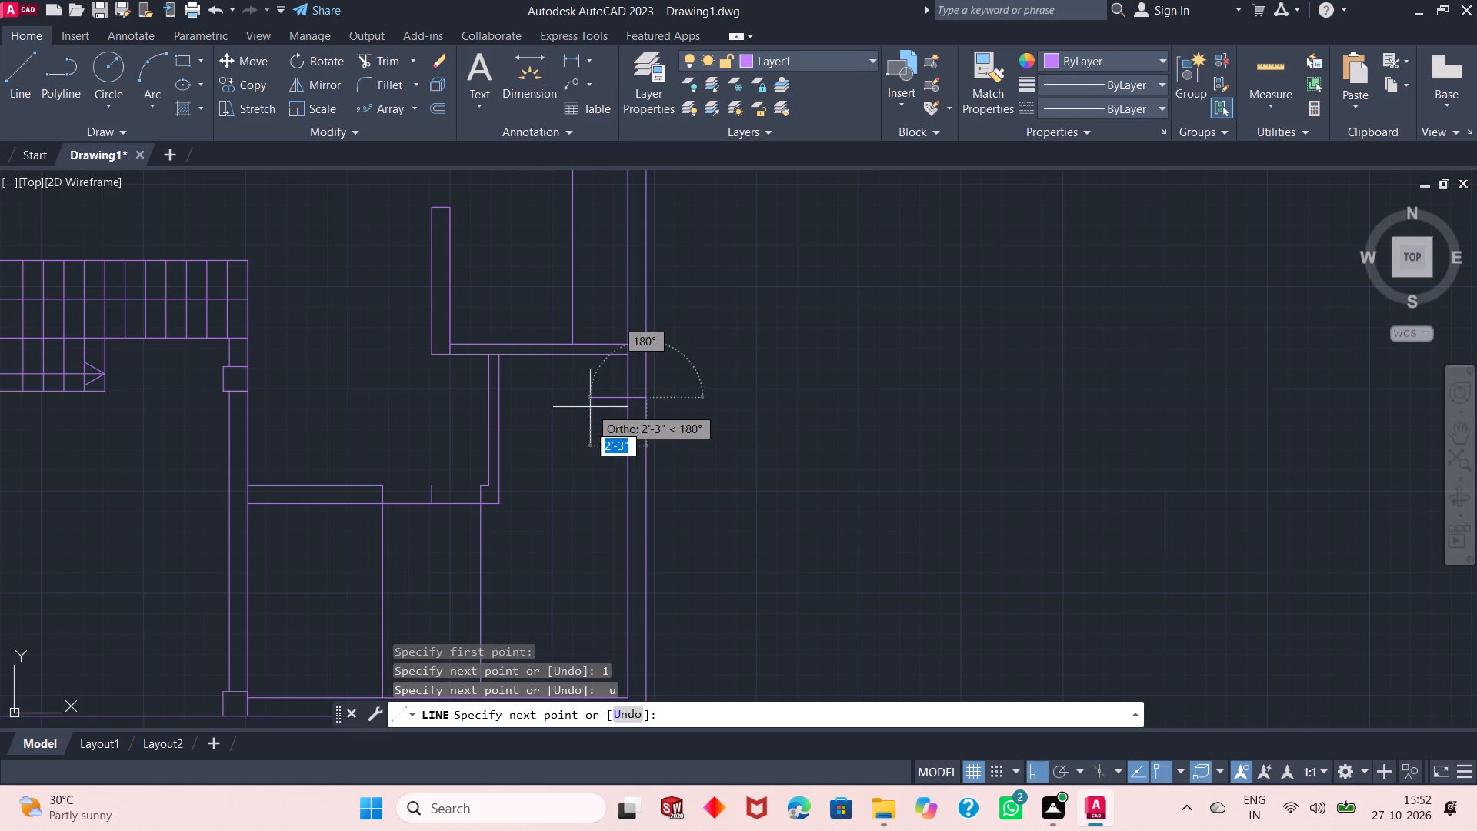
key("1")
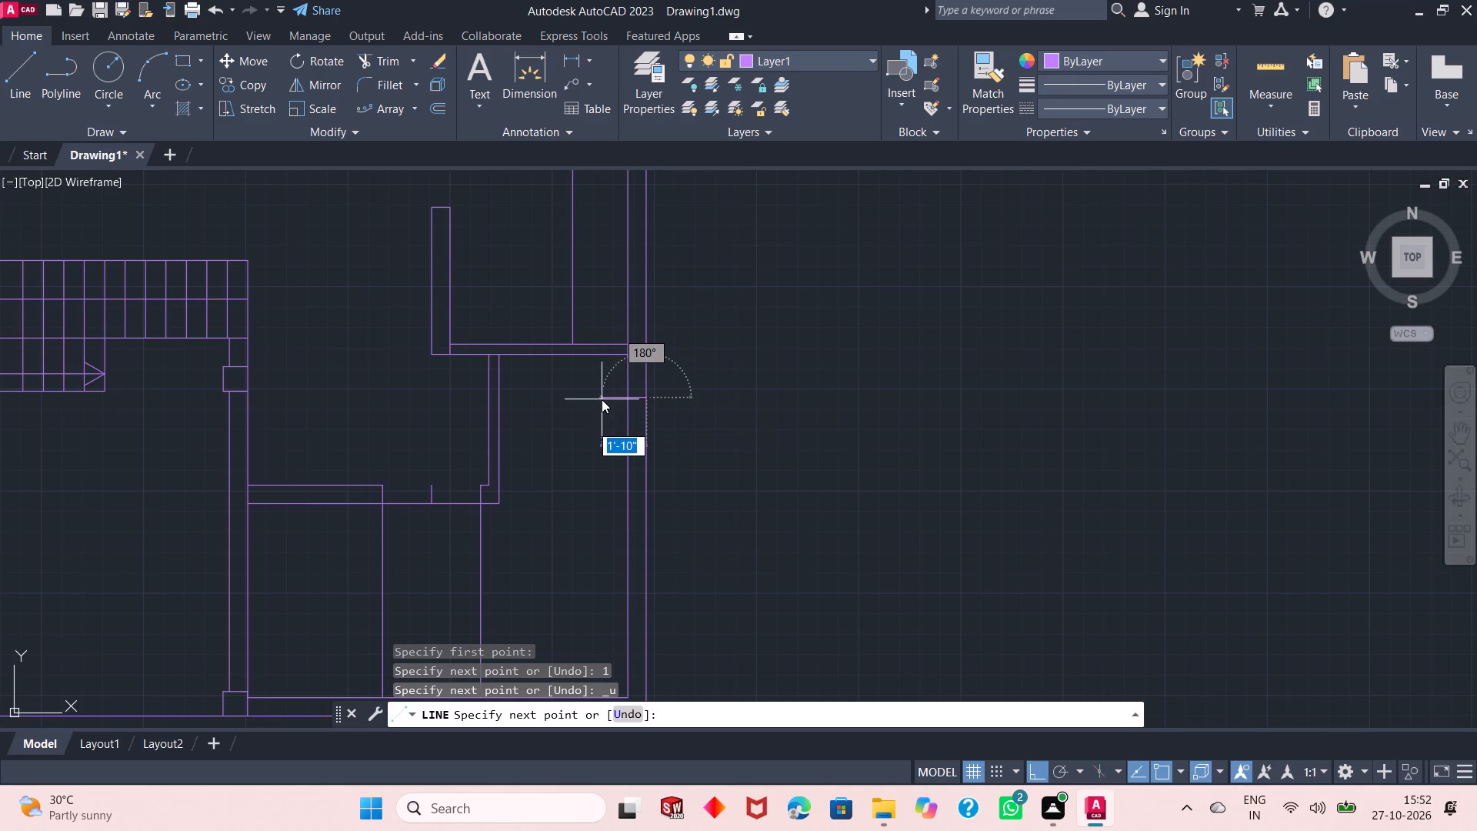
key("apostrophe")
key("Return")
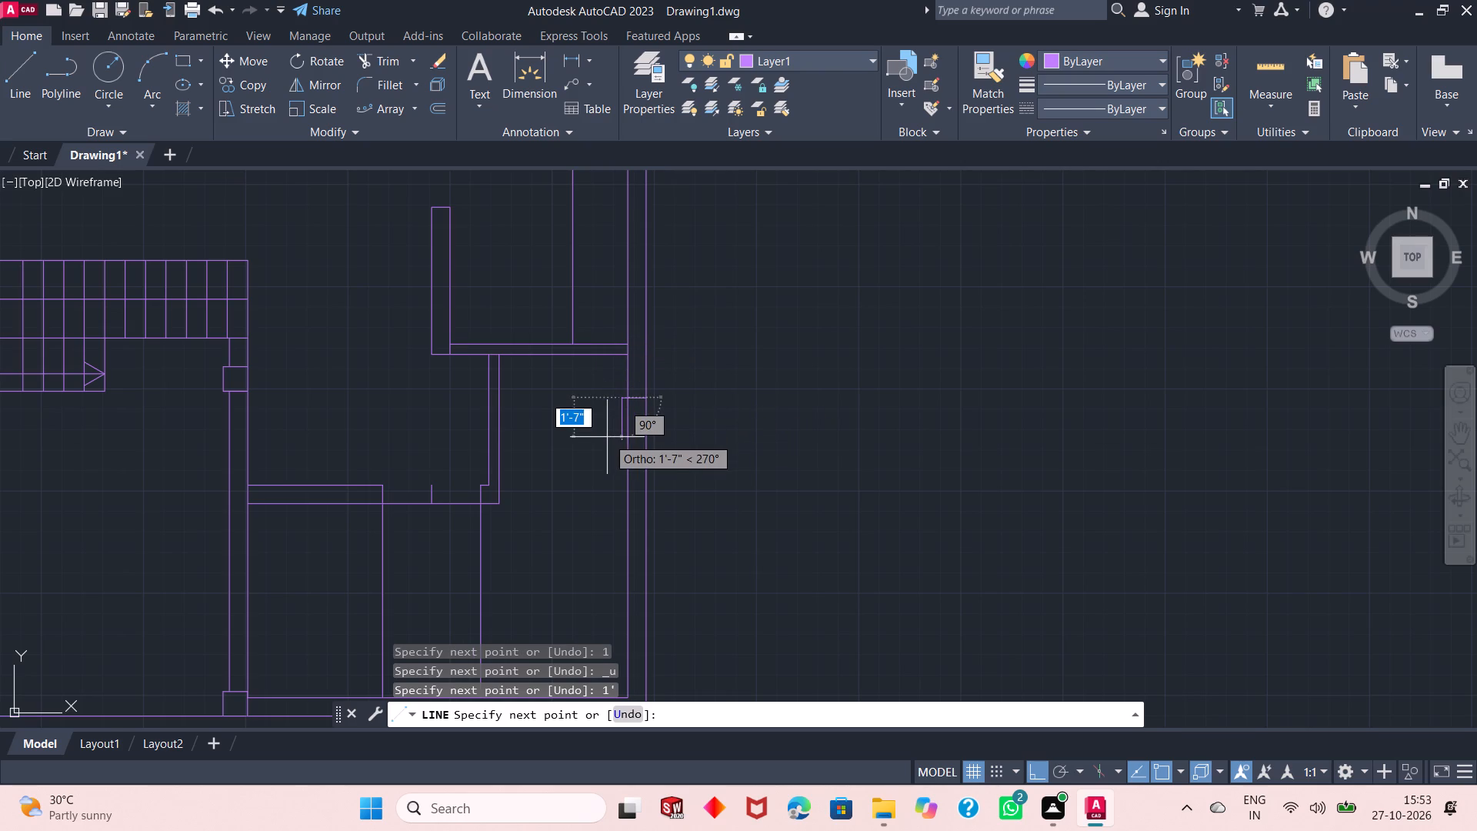
type("1'")
key("Return")
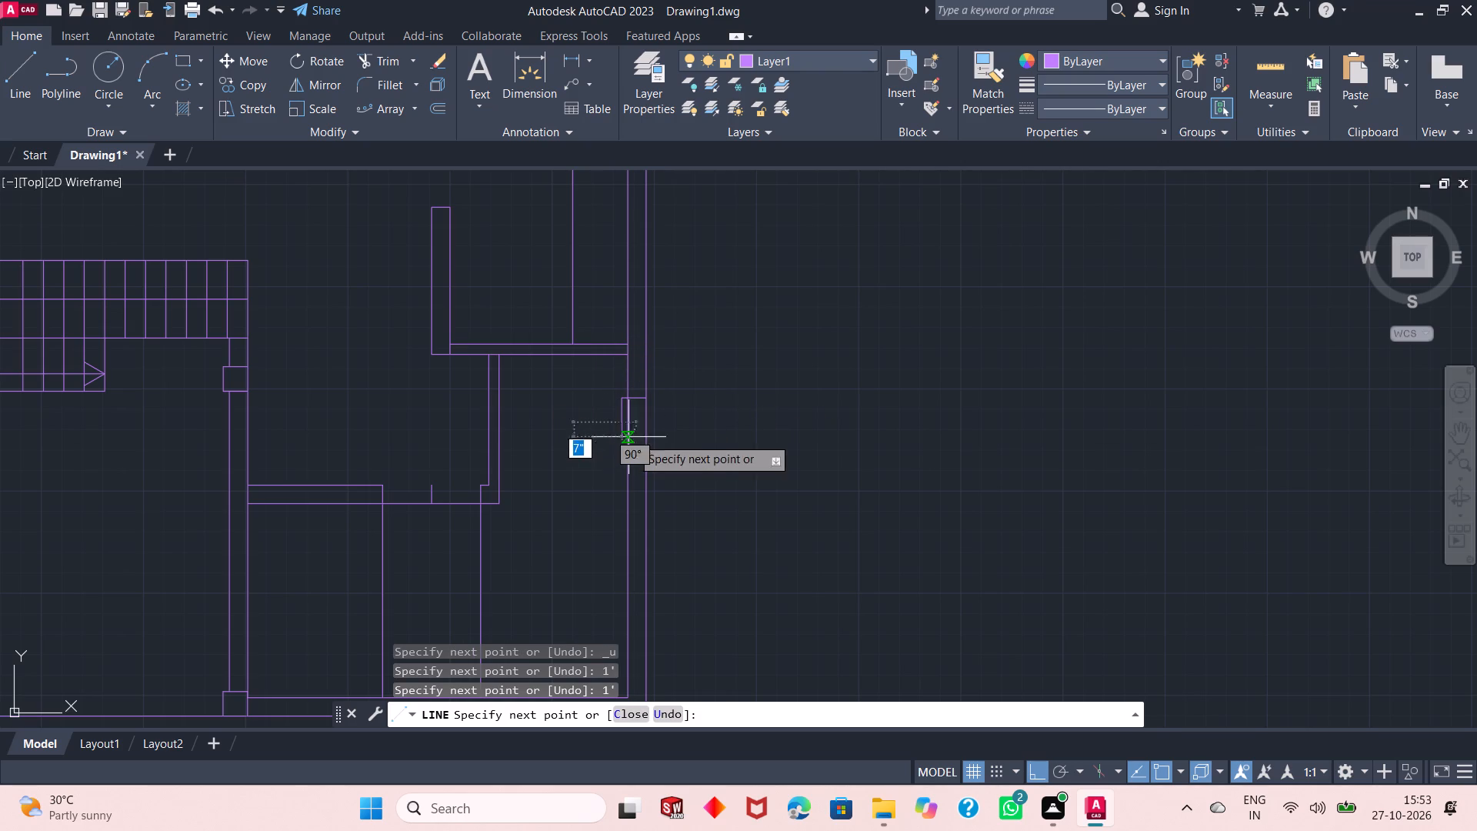
type("1'")
key("Return")
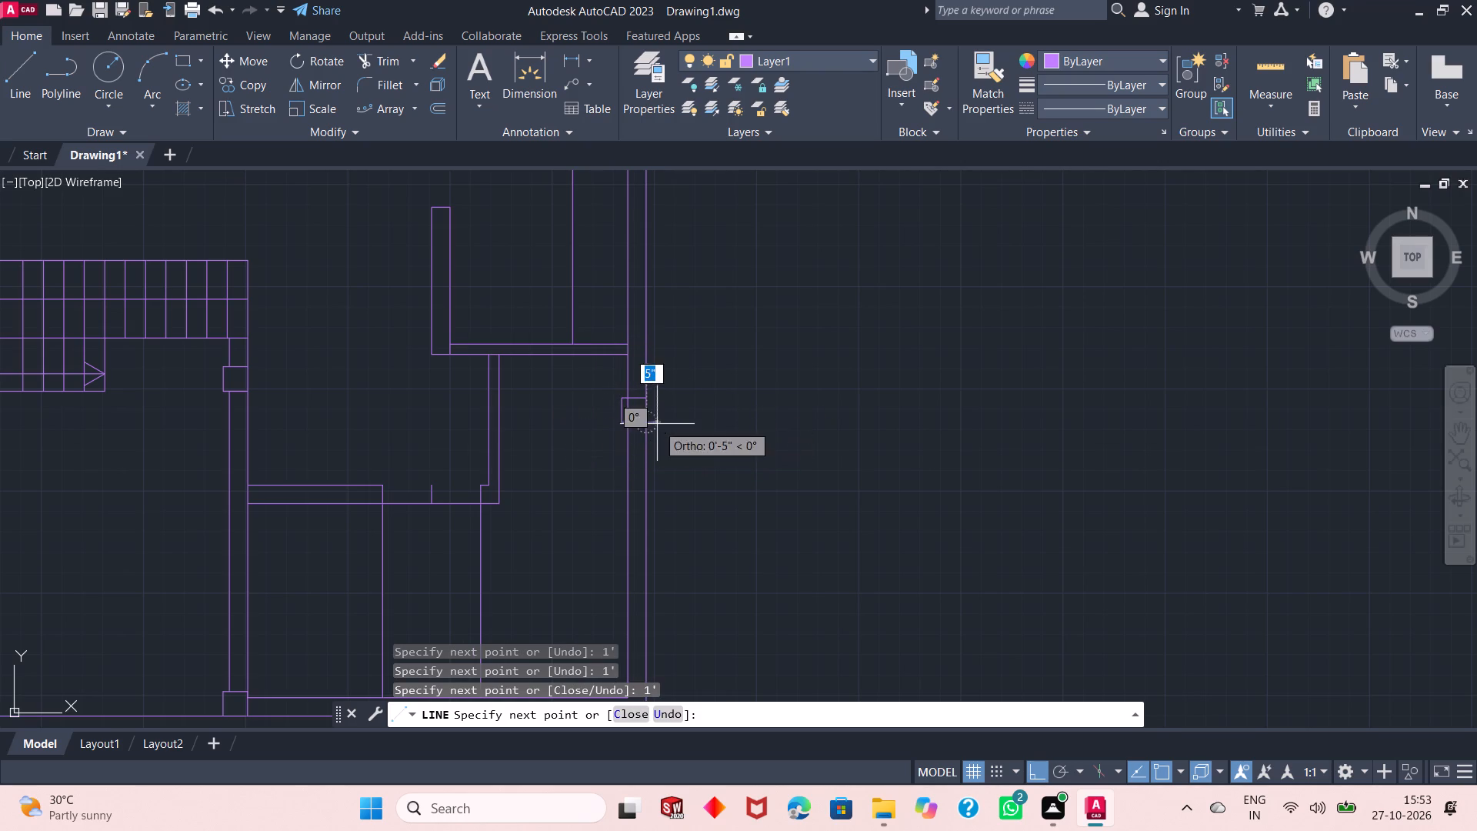
key("Return")
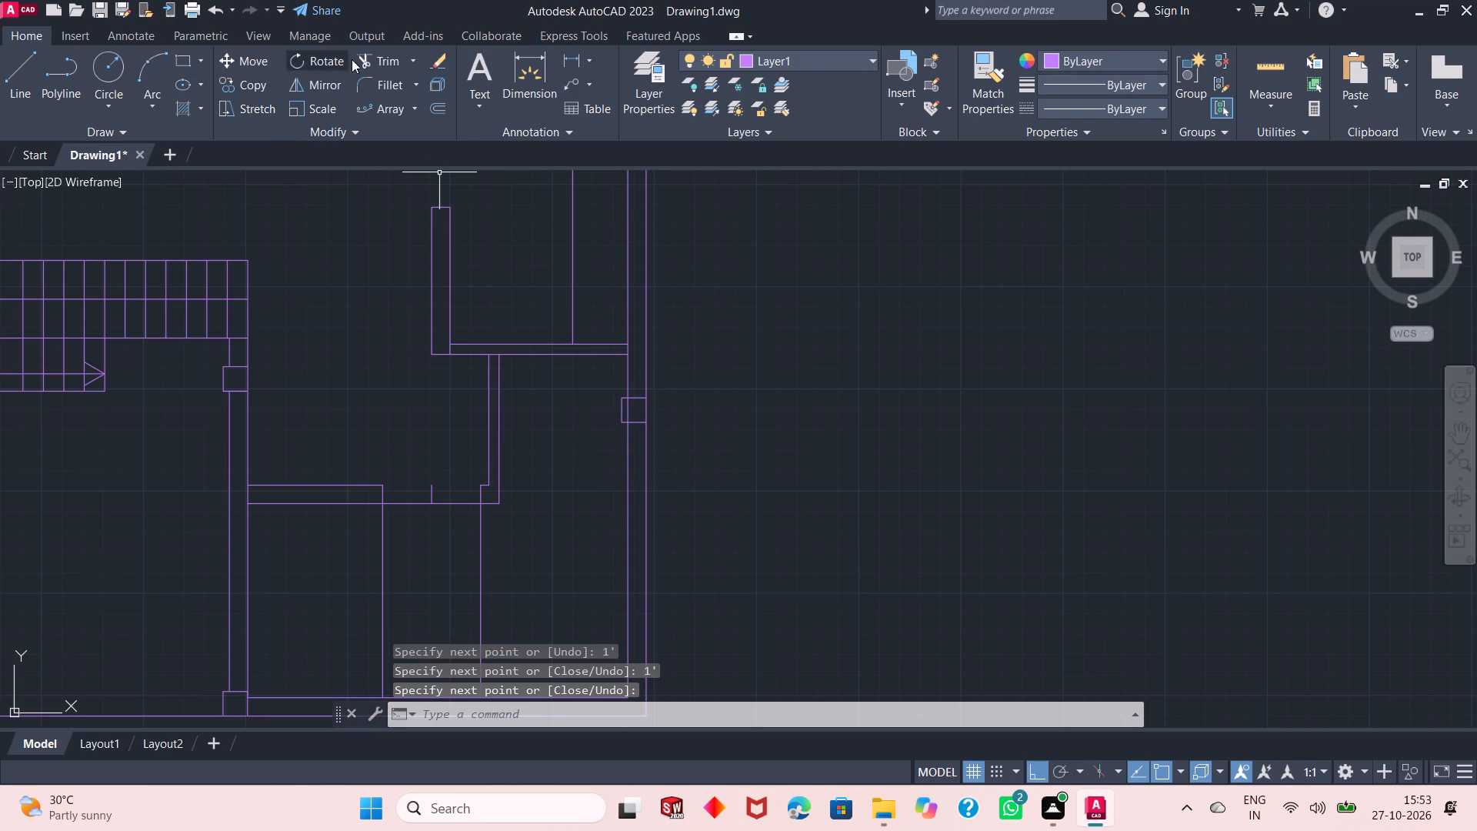
Trim the inner wall line inside the square column on the right outer wall below the small right-hand room.
left_click(373, 58)
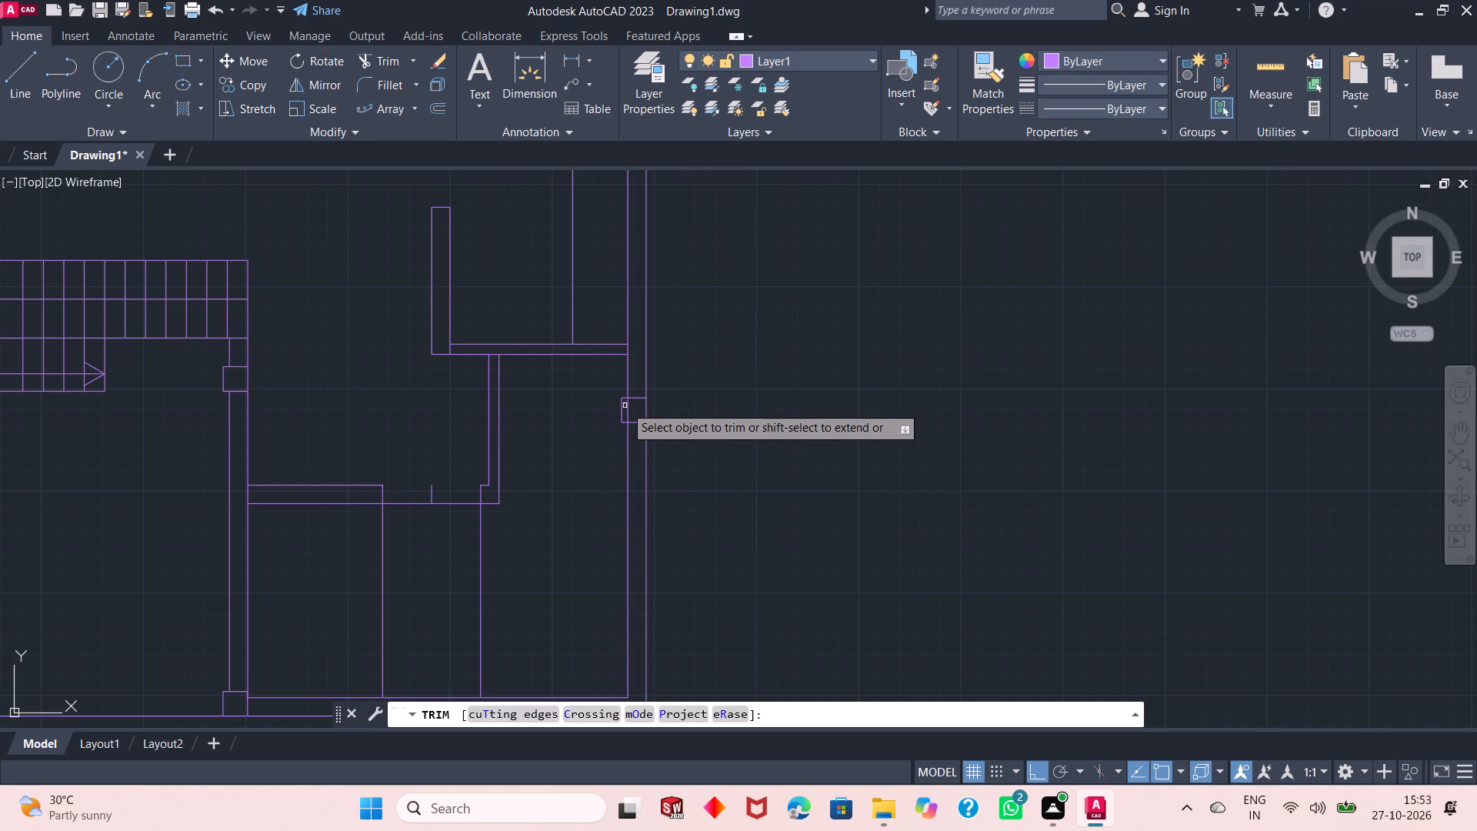
left_click(630, 410)
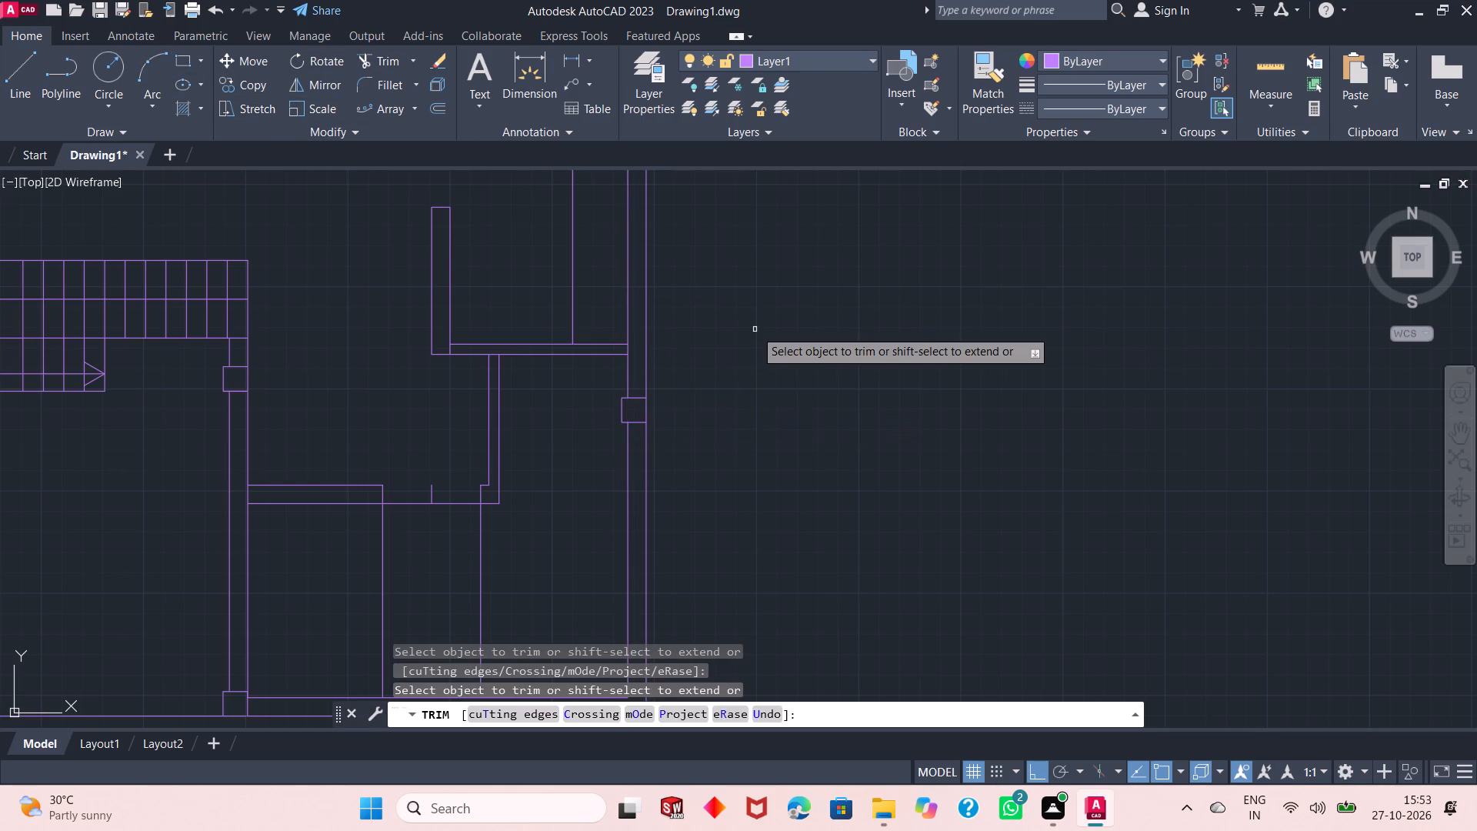
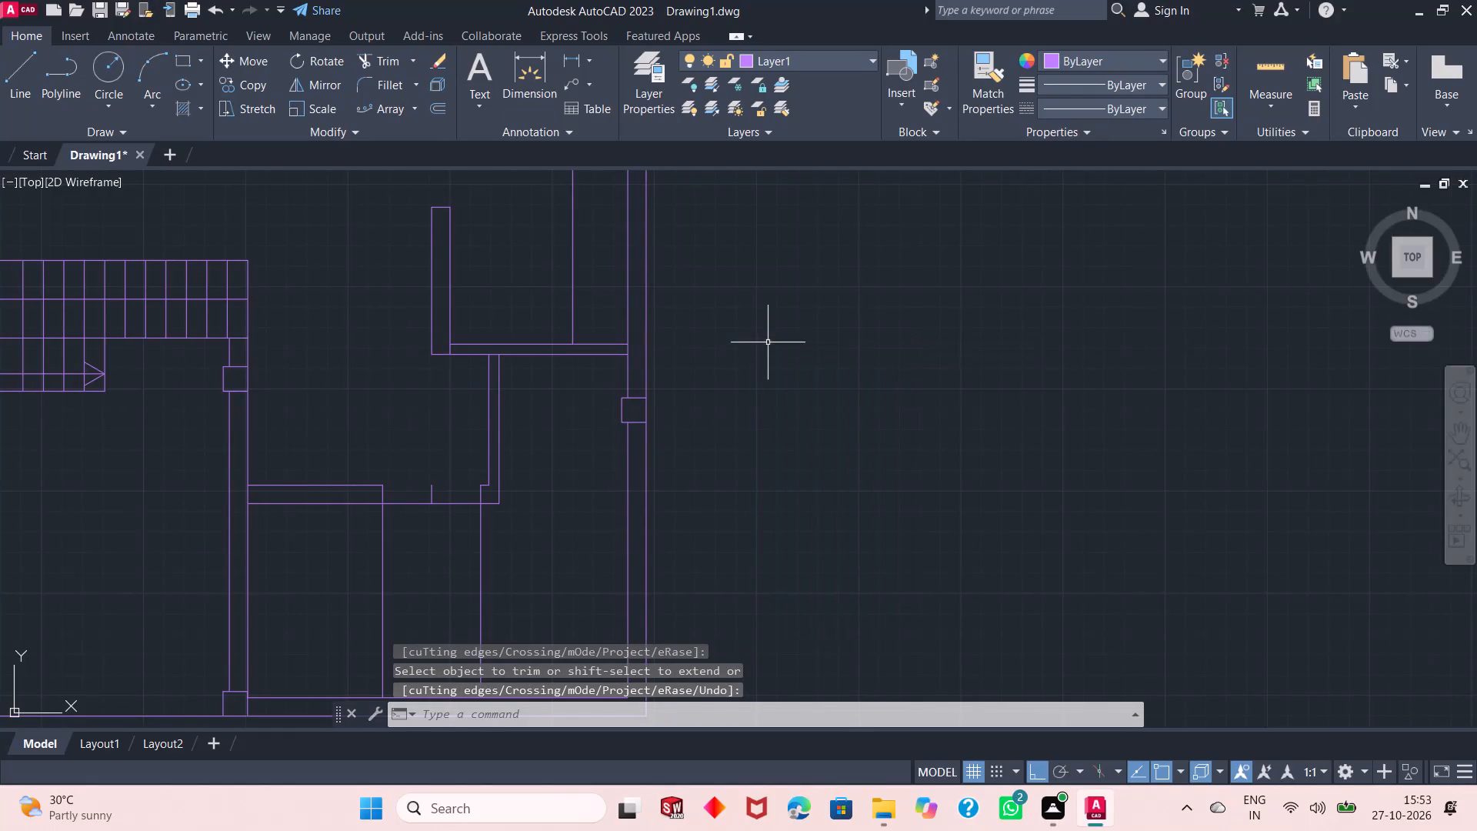
Make Layer4 the current drawing layer.
scroll(762, 464, "down", 3, "ctrl")
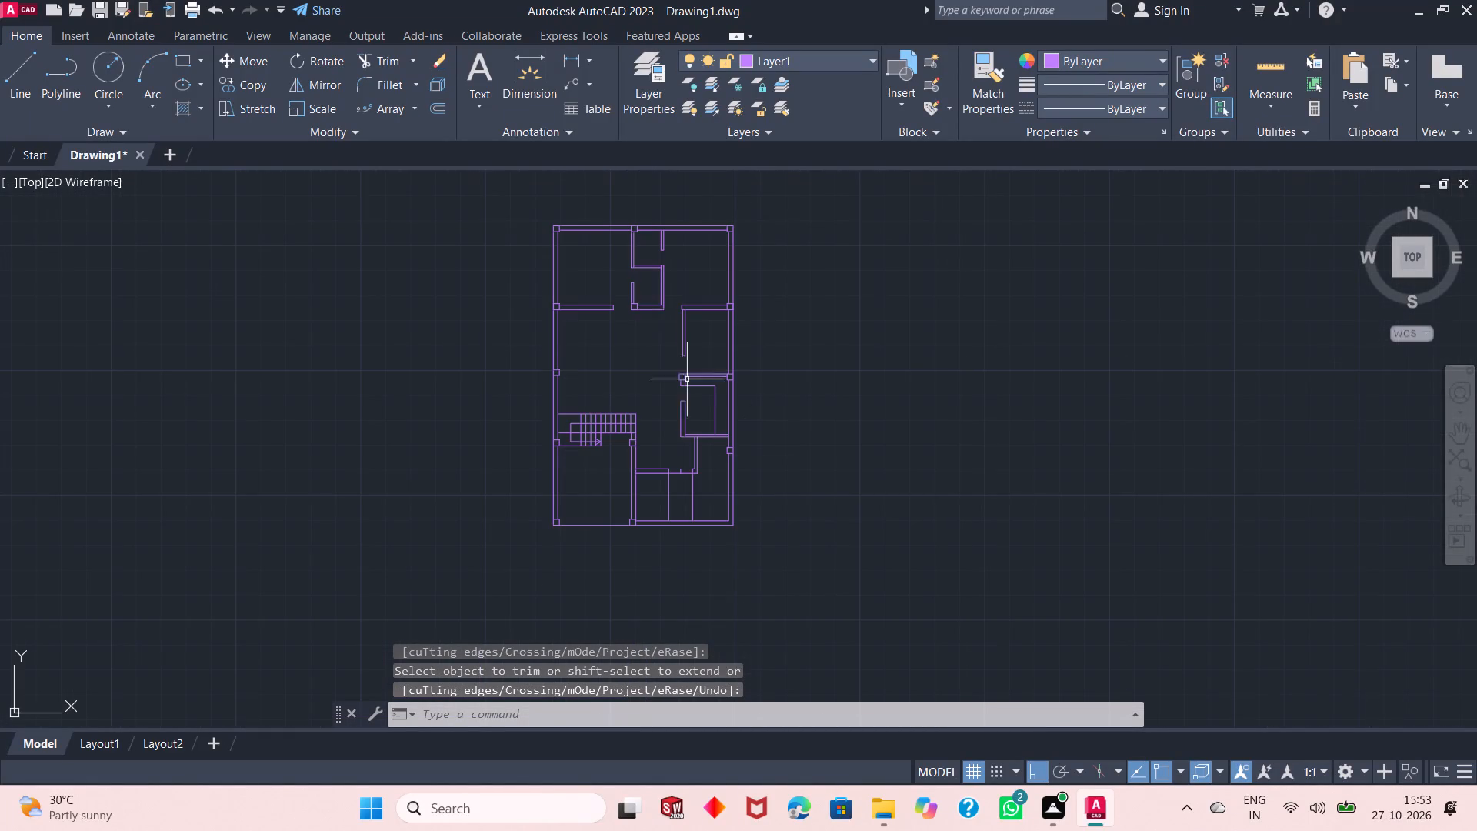
scroll(636, 305, "up", 2, "ctrl")
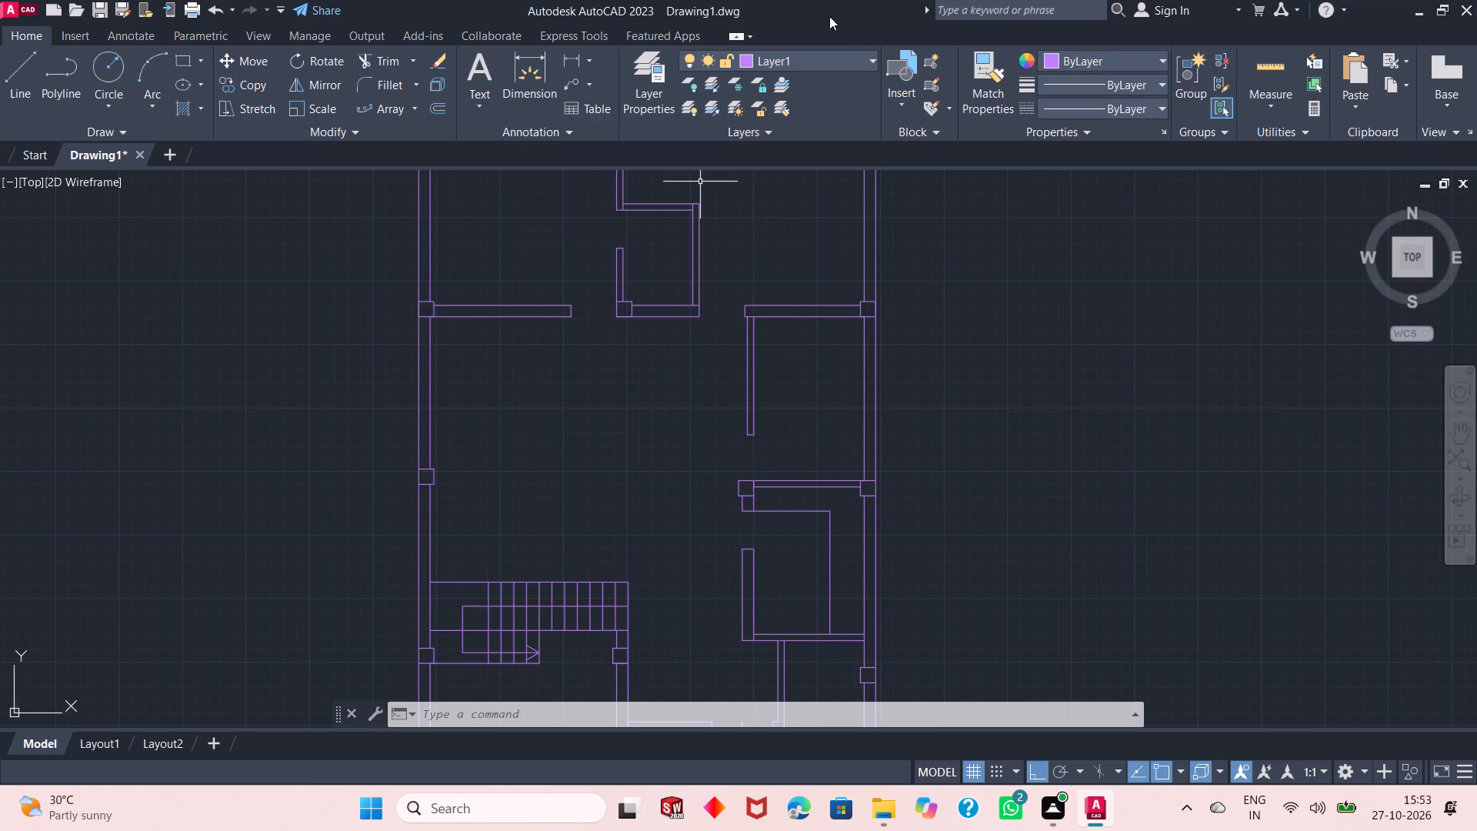
left_click(831, 65)
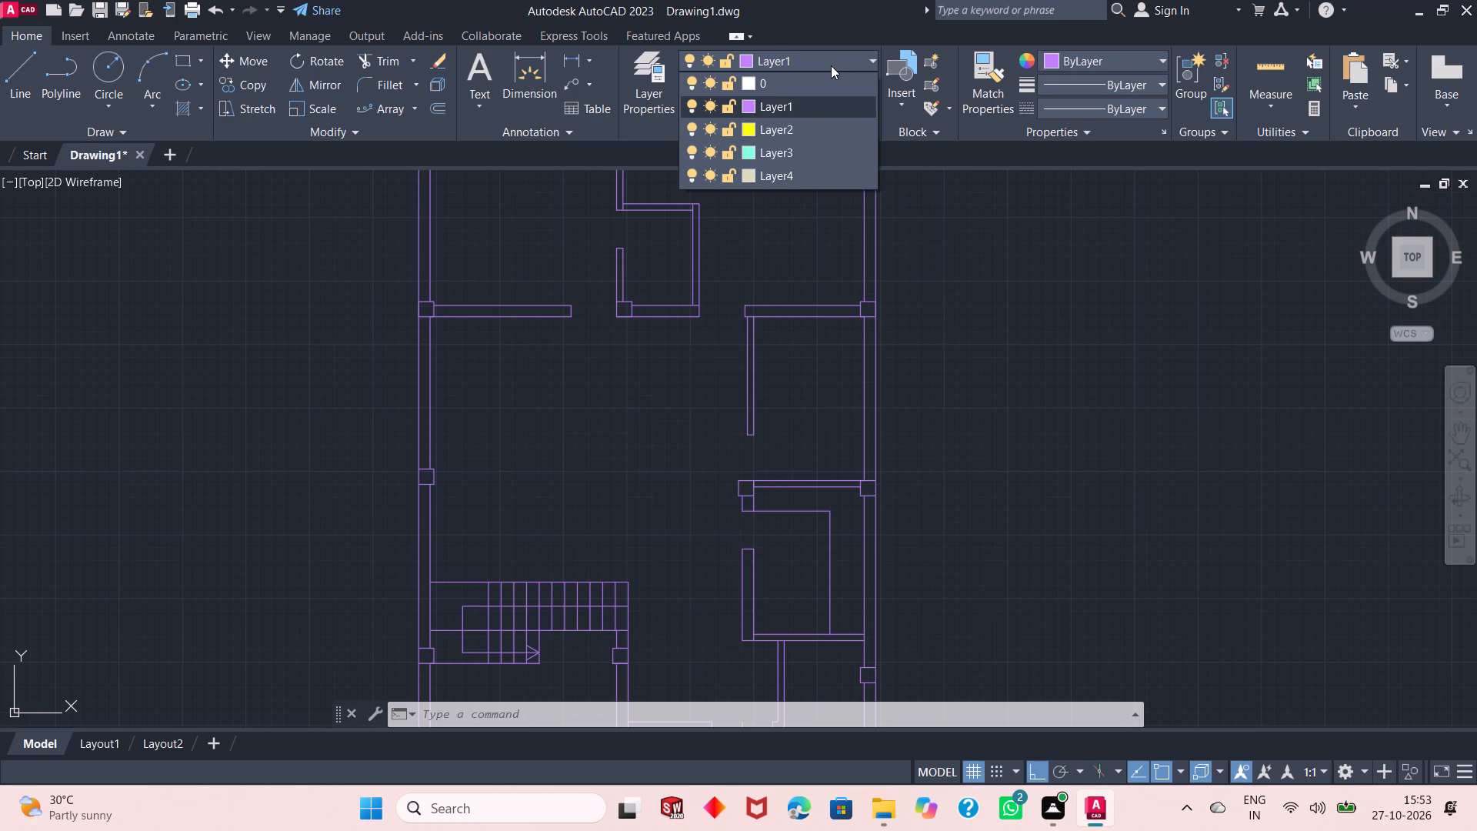
left_click(769, 182)
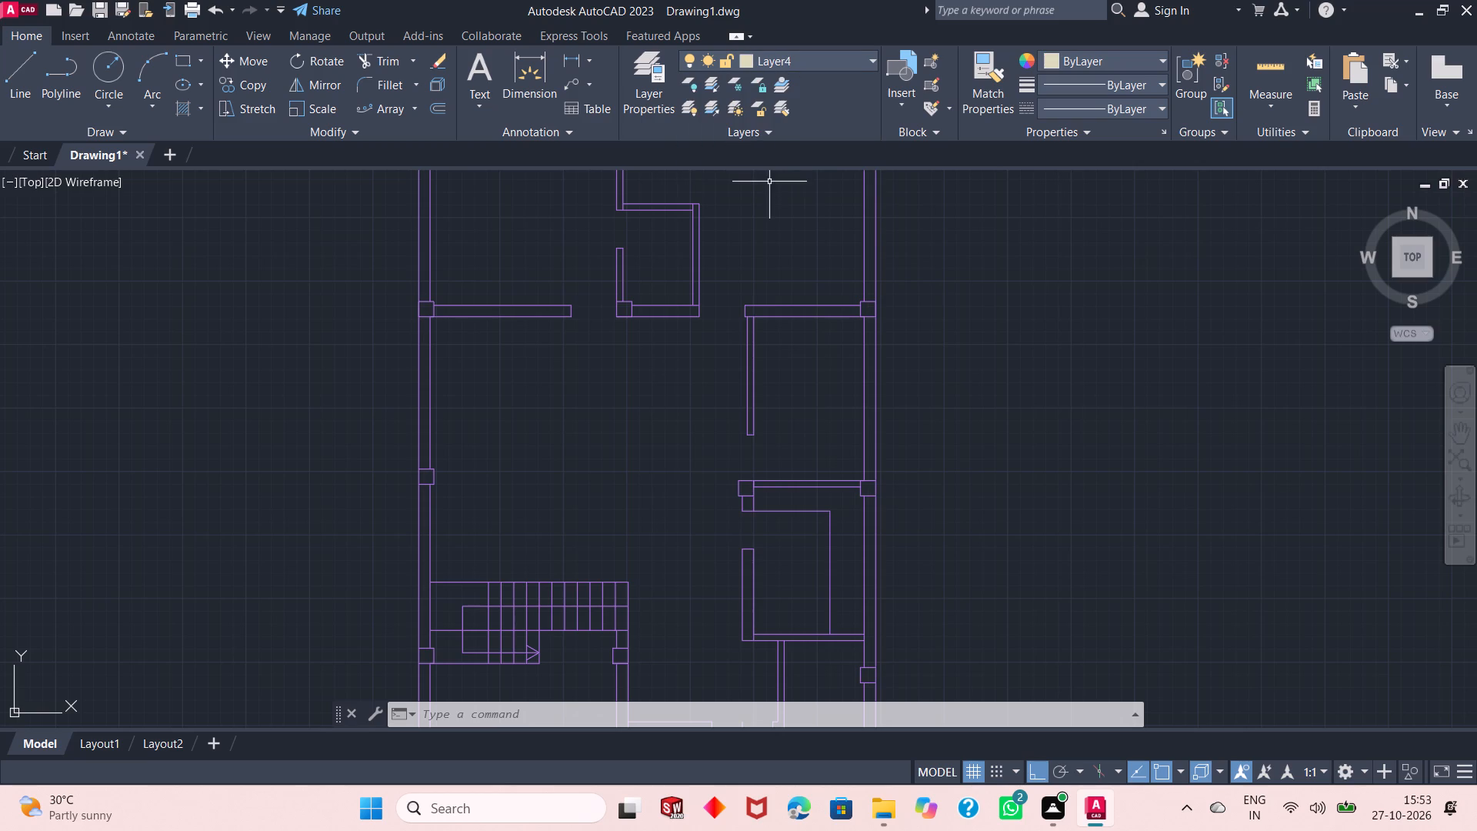
Draw the upper-left room's door leaf from the column's lower-left corner: 1" out, 3' up, 1" left, 2'9" down, then back to the column.
scroll(578, 283, "up", 1, "ctrl")
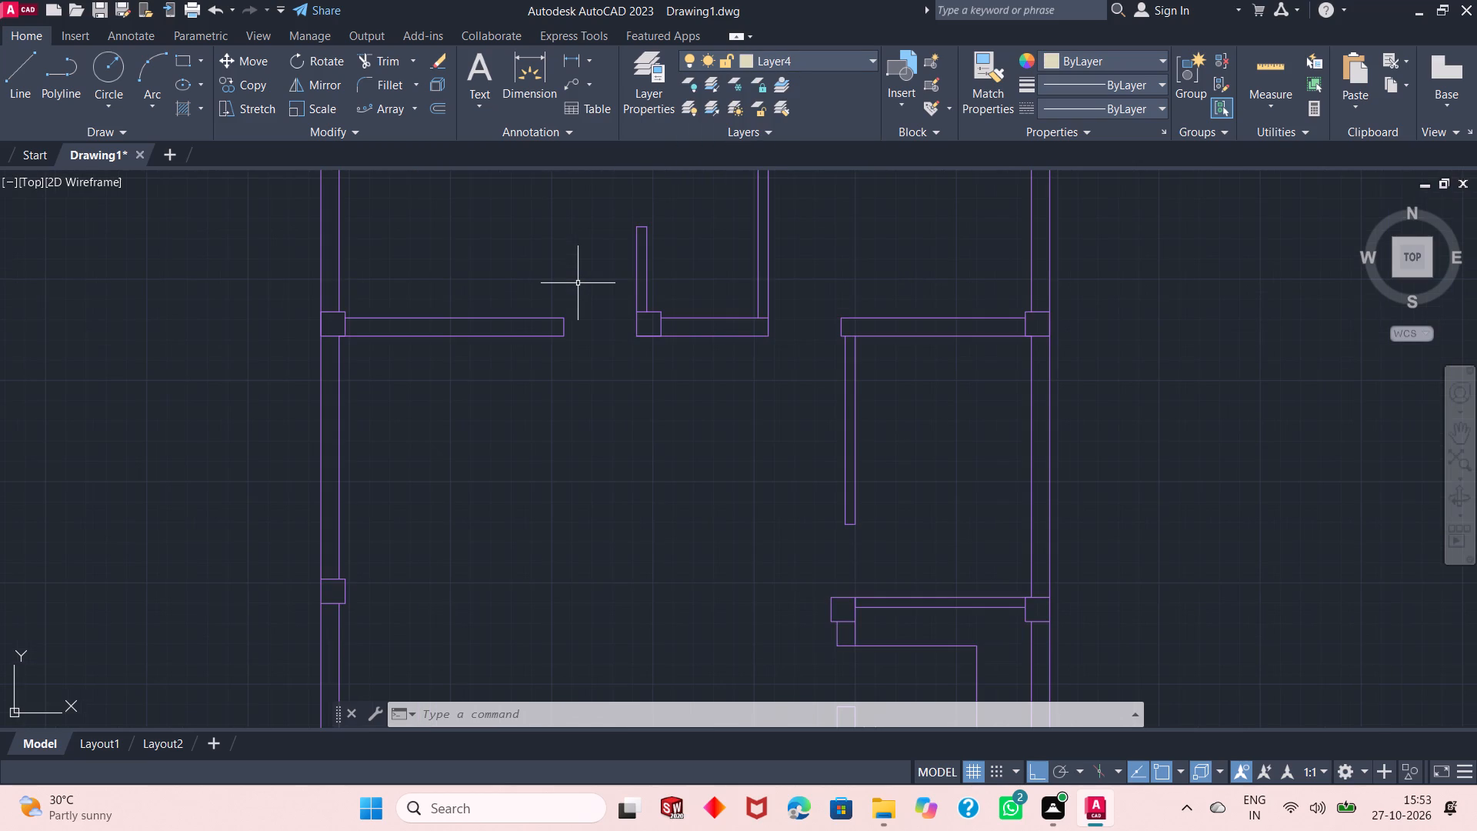
left_click(20, 76)
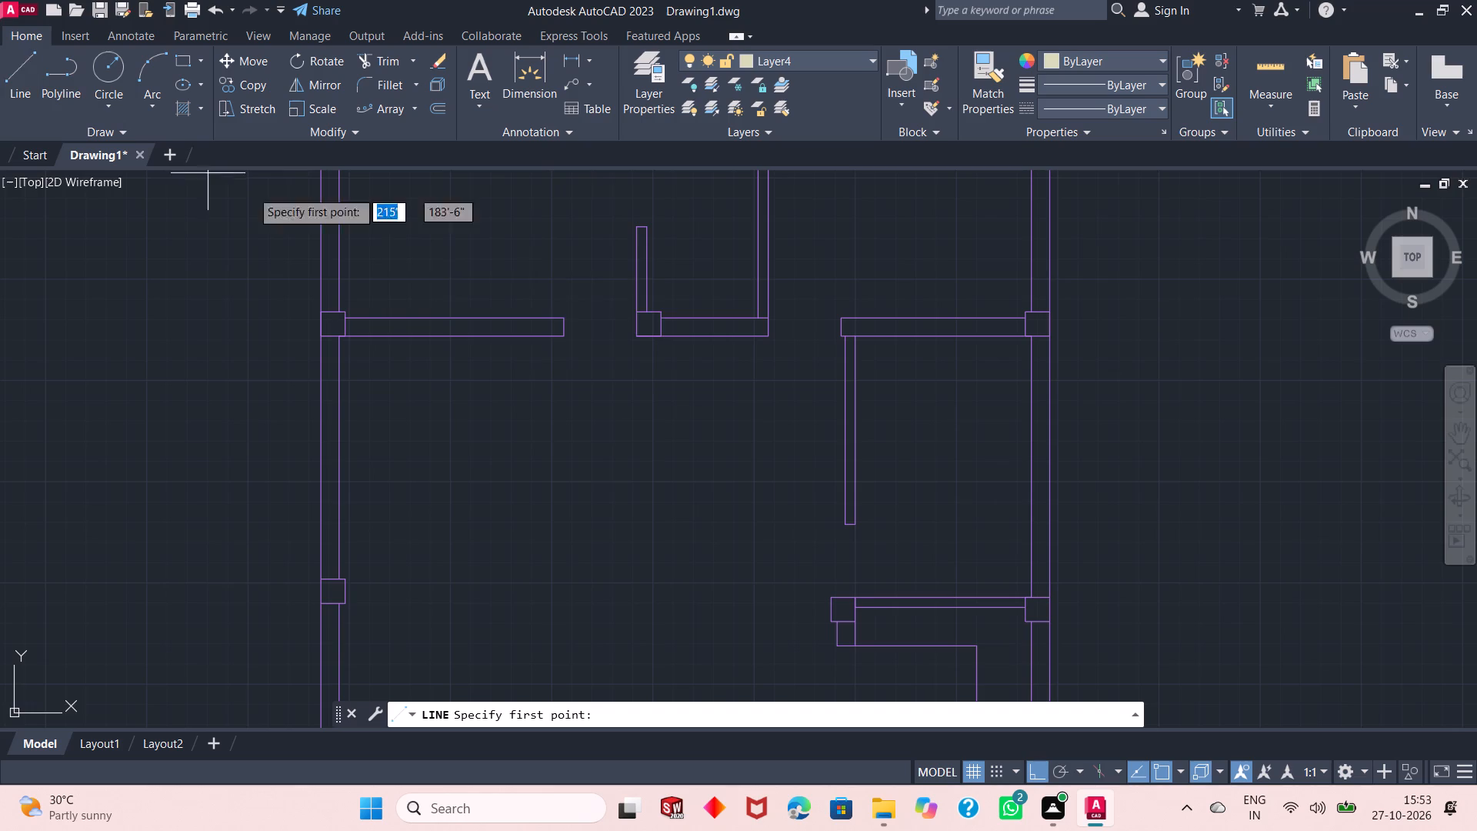
left_click(635, 336)
type("1\"")
key("Return")
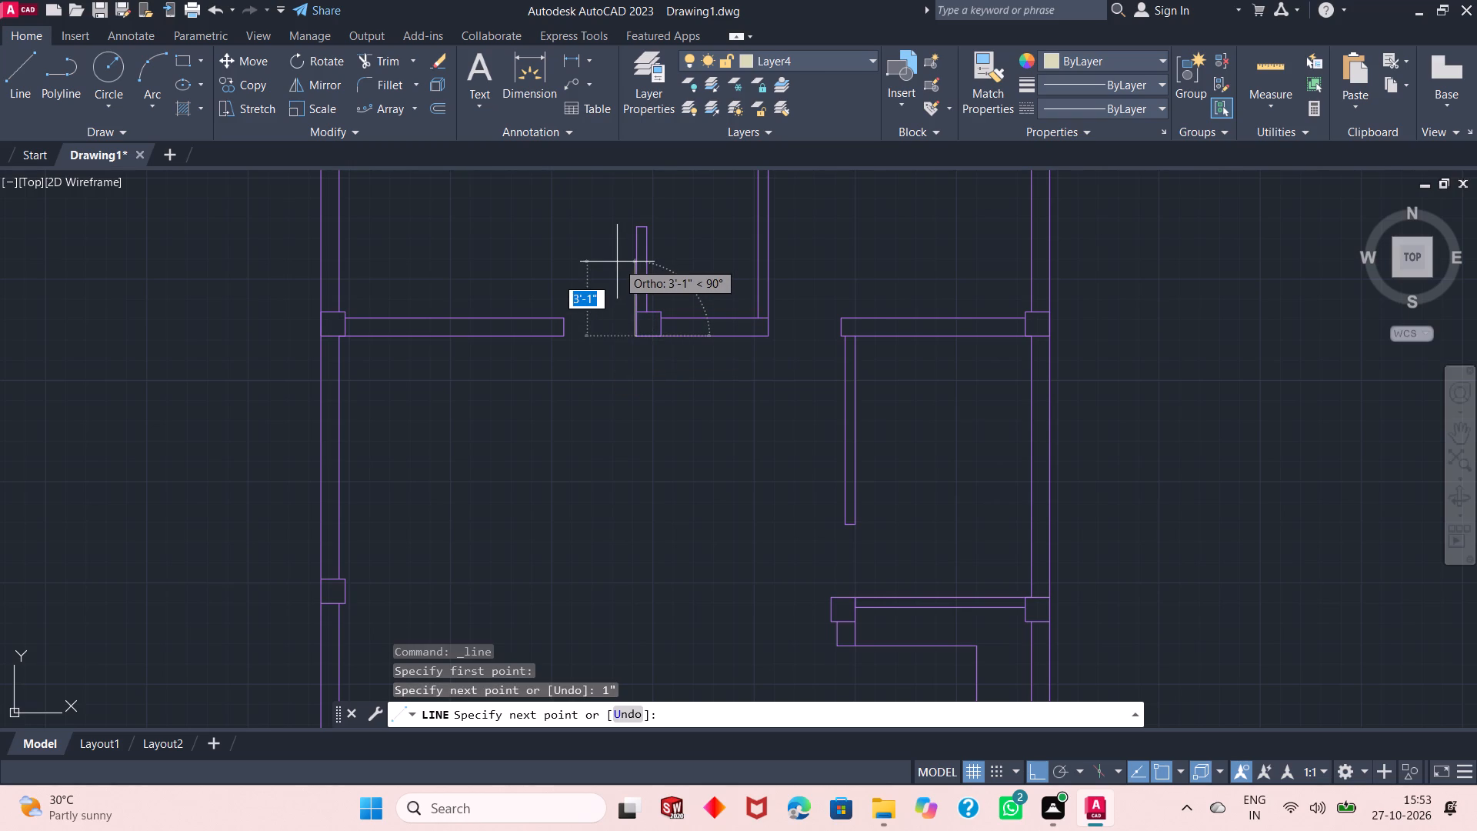
scroll(631, 303, "up", 1, "ctrl")
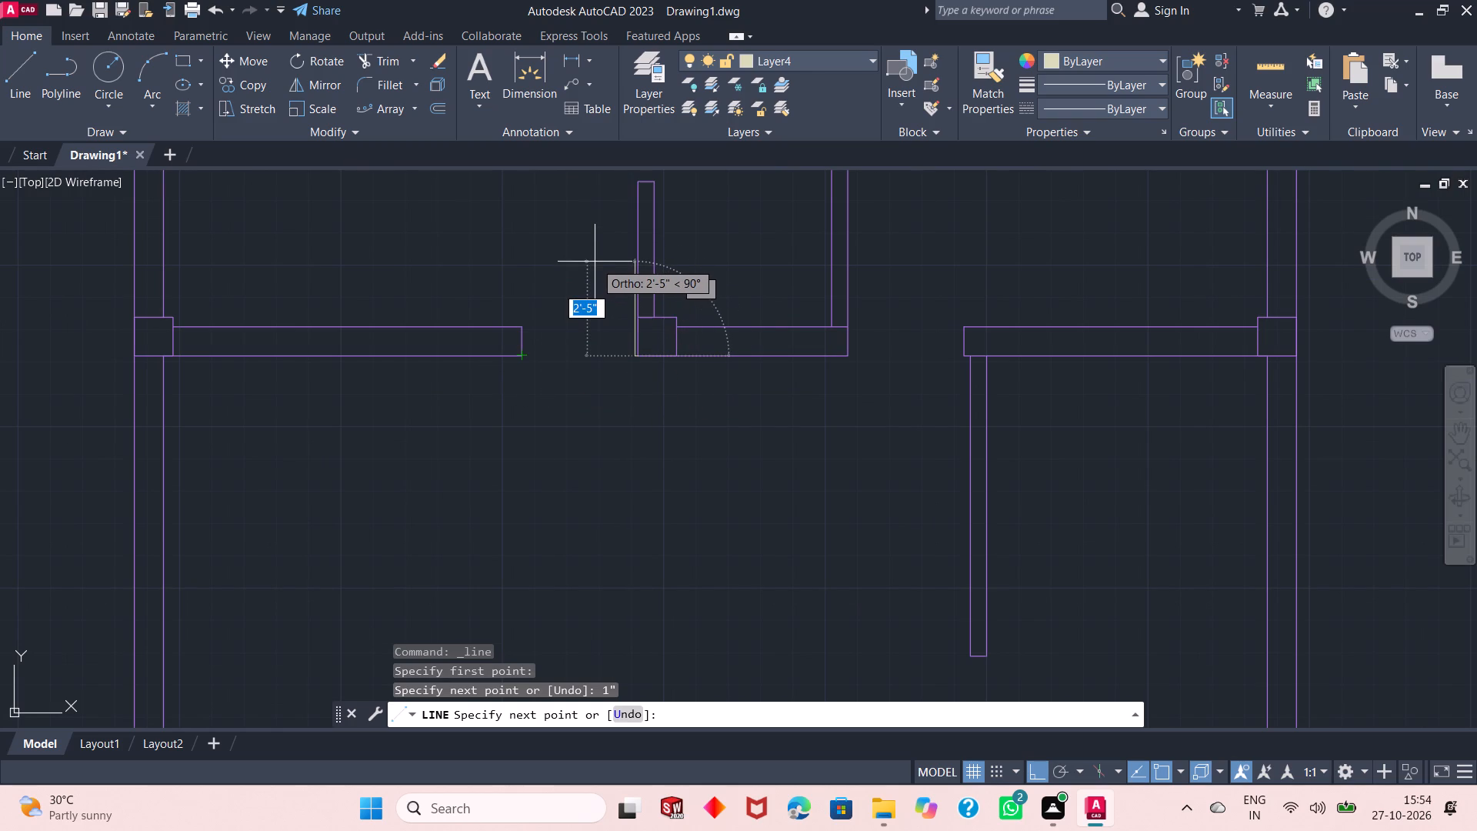
type("3'")
key("Return")
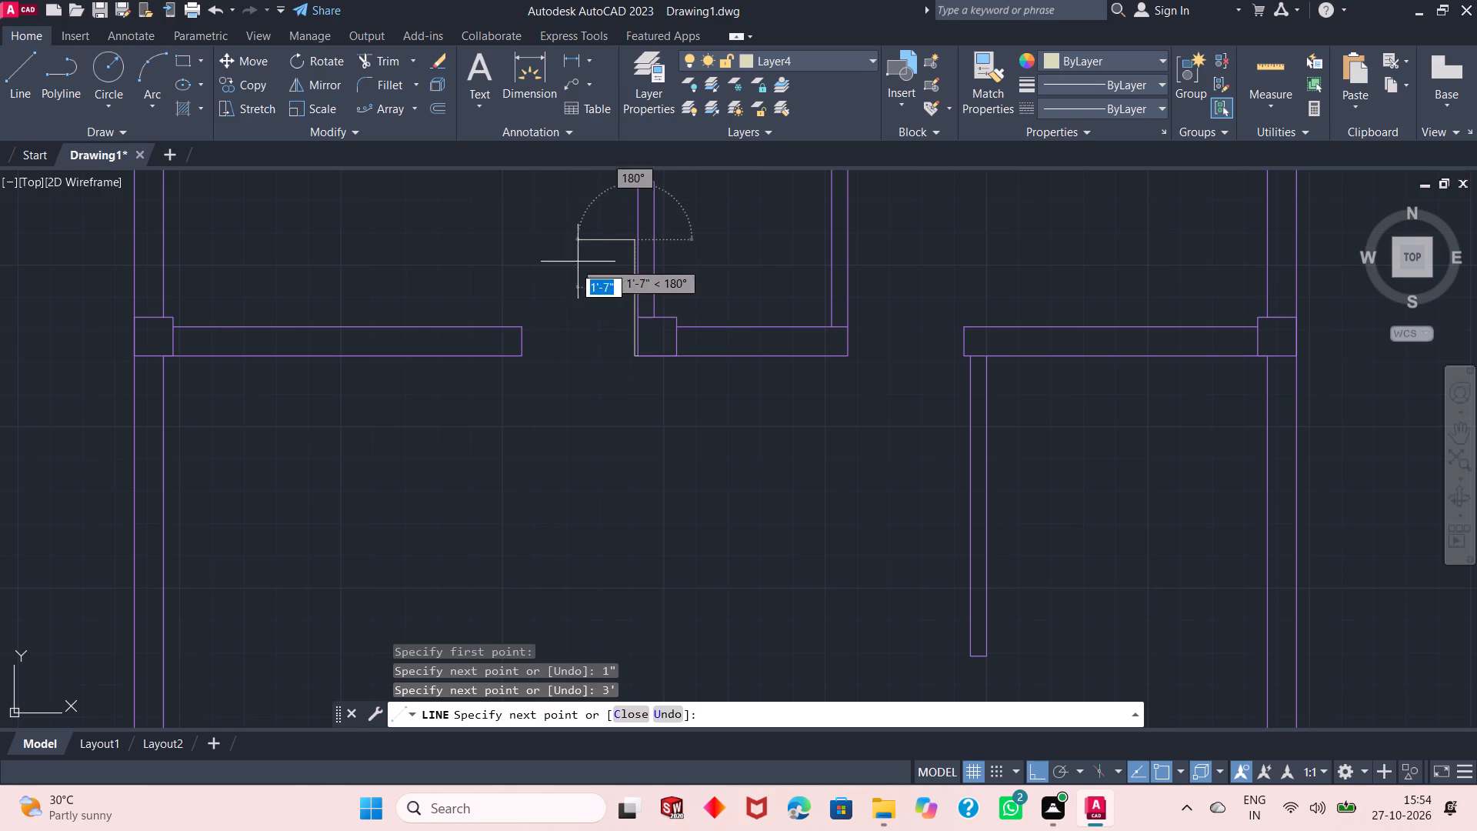
type("1\"")
key("Return")
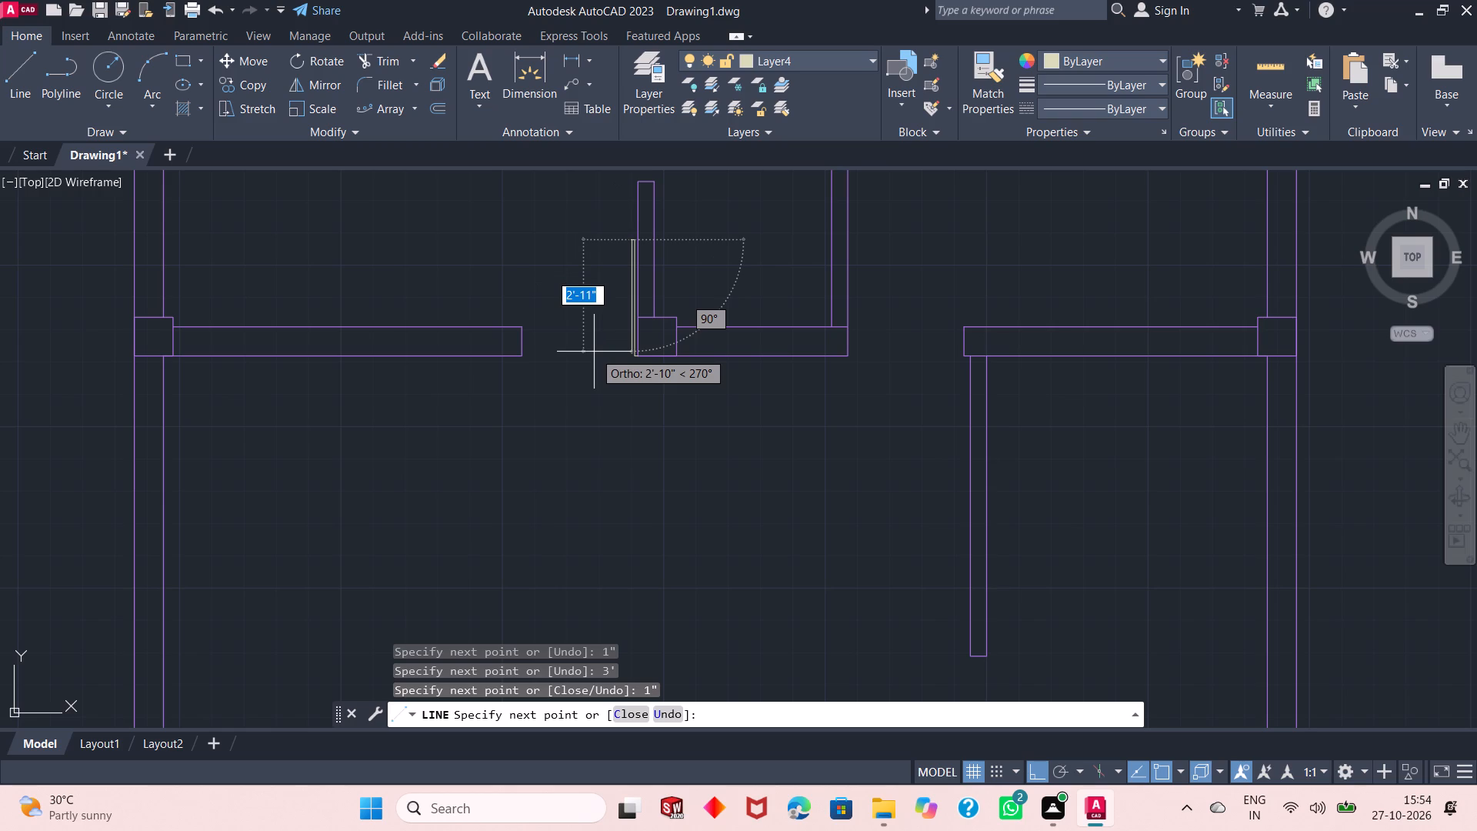
scroll(594, 352, "up", 2, "ctrl")
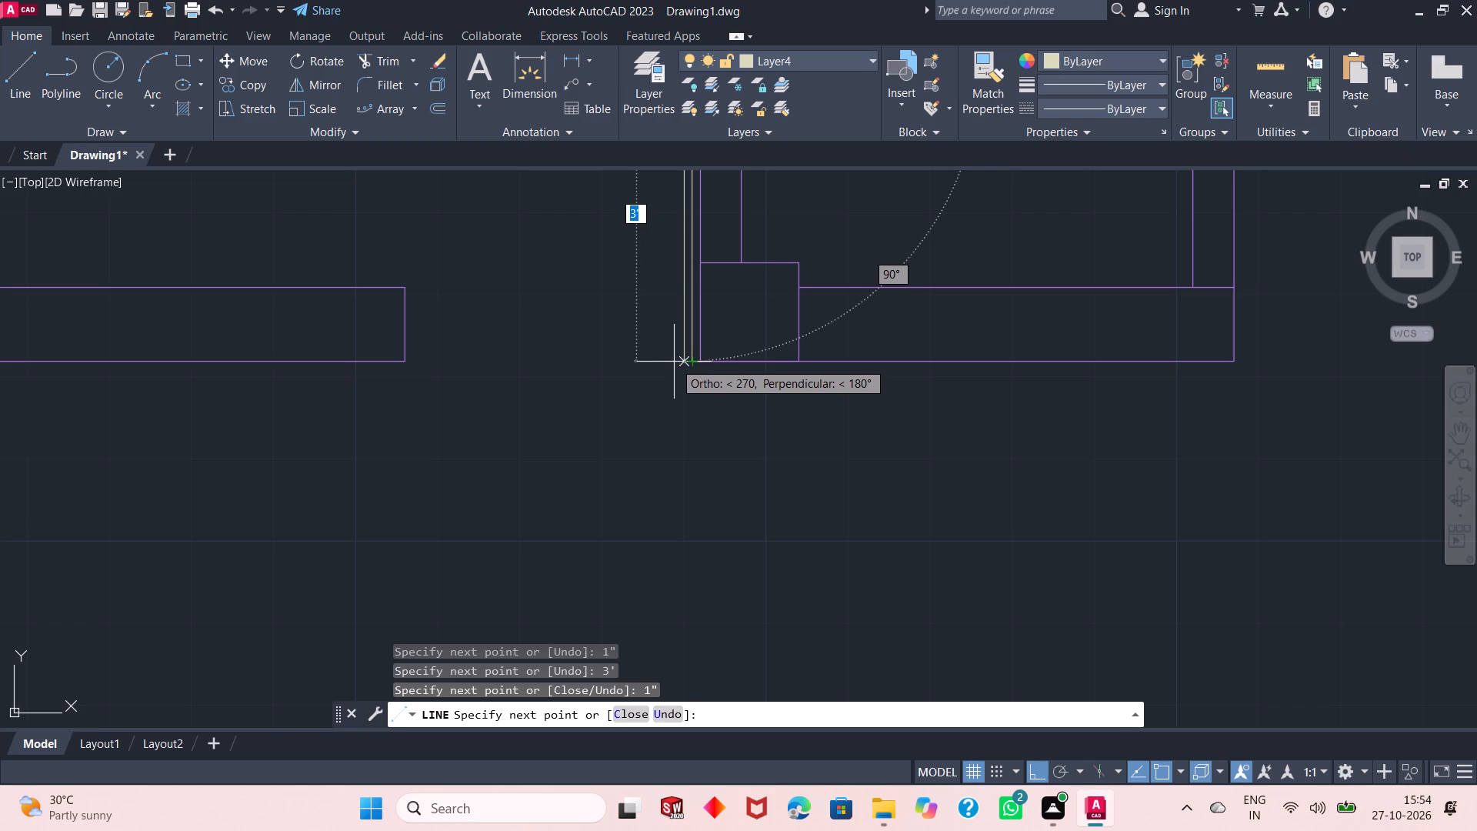
type("2'9\"")
key("Return")
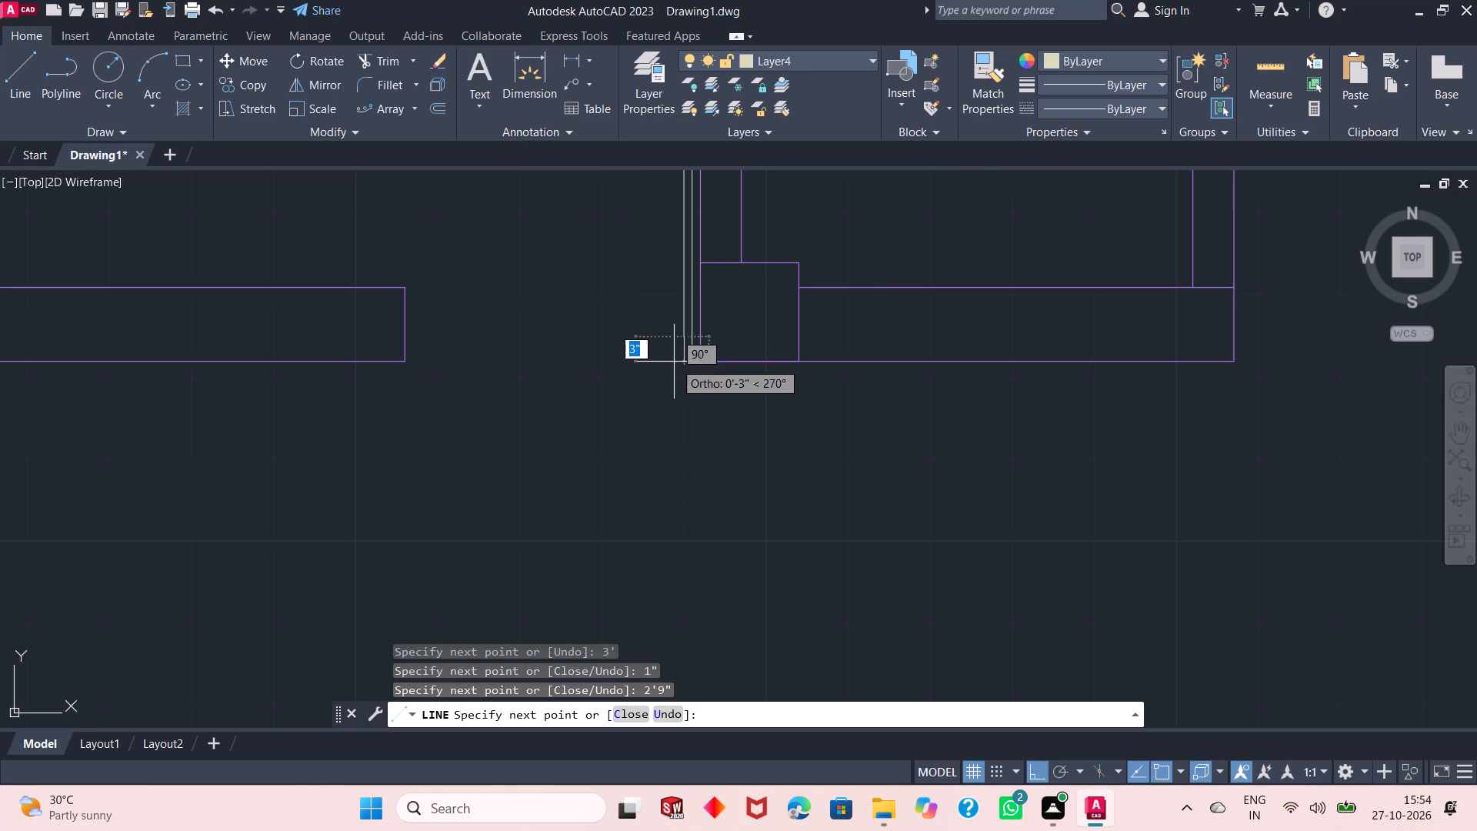
left_click(703, 335)
key("Return")
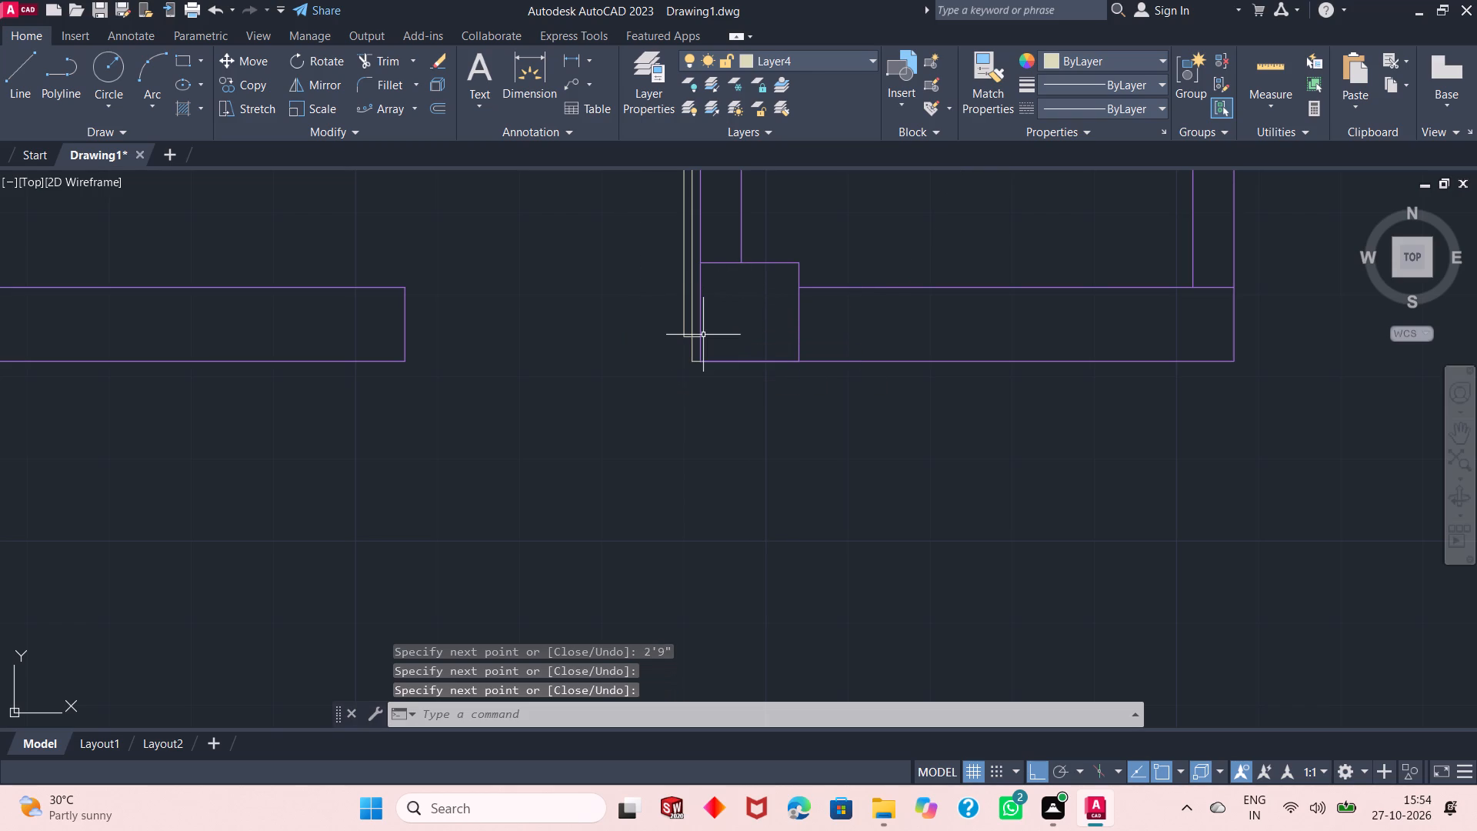
Draw a 1" by 3" door stop at the lower corner of the wall end opposite the new door leaf.
left_click(18, 71)
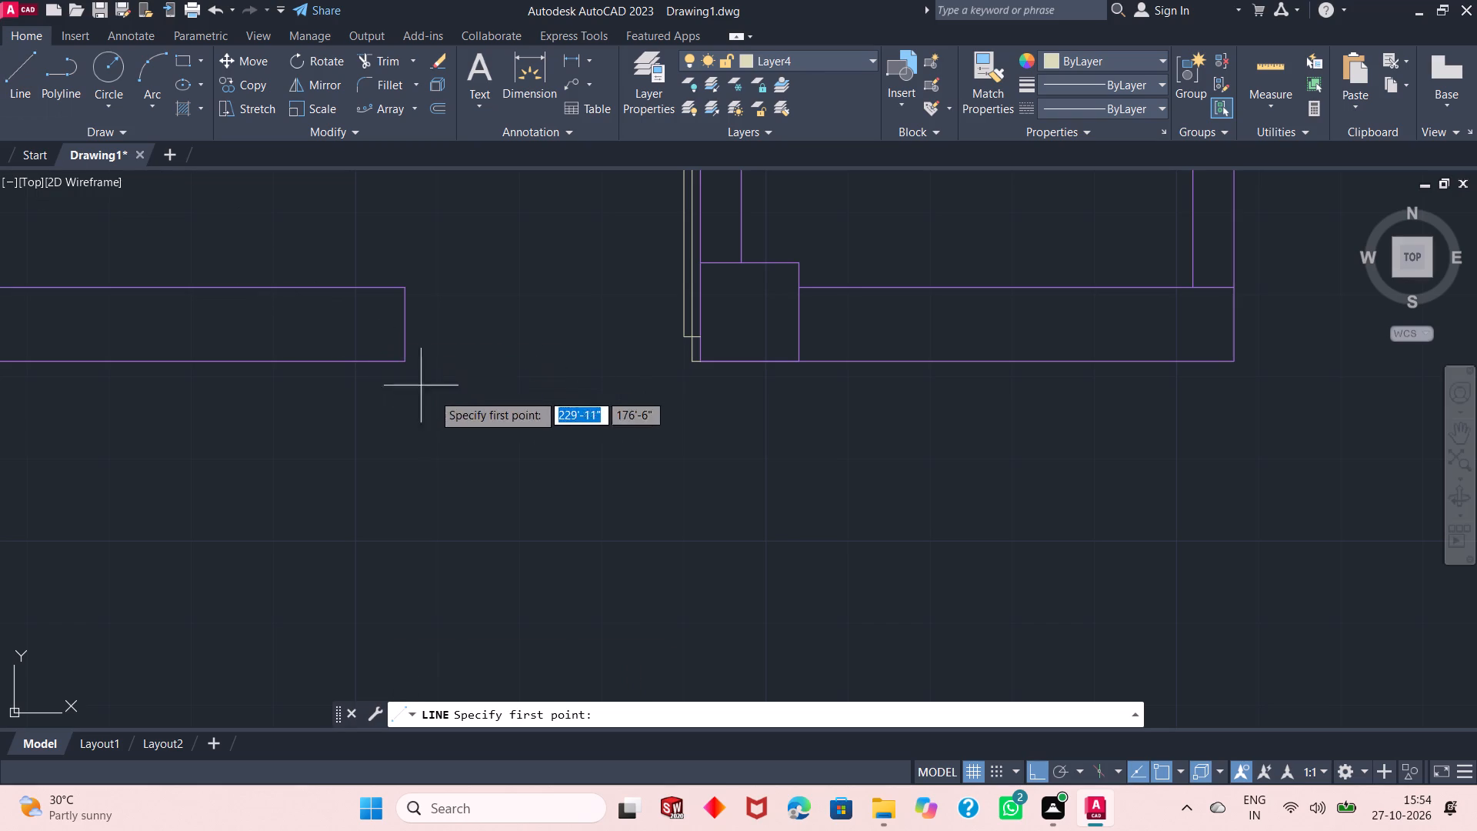
left_click_drag(404, 360, 432, 367)
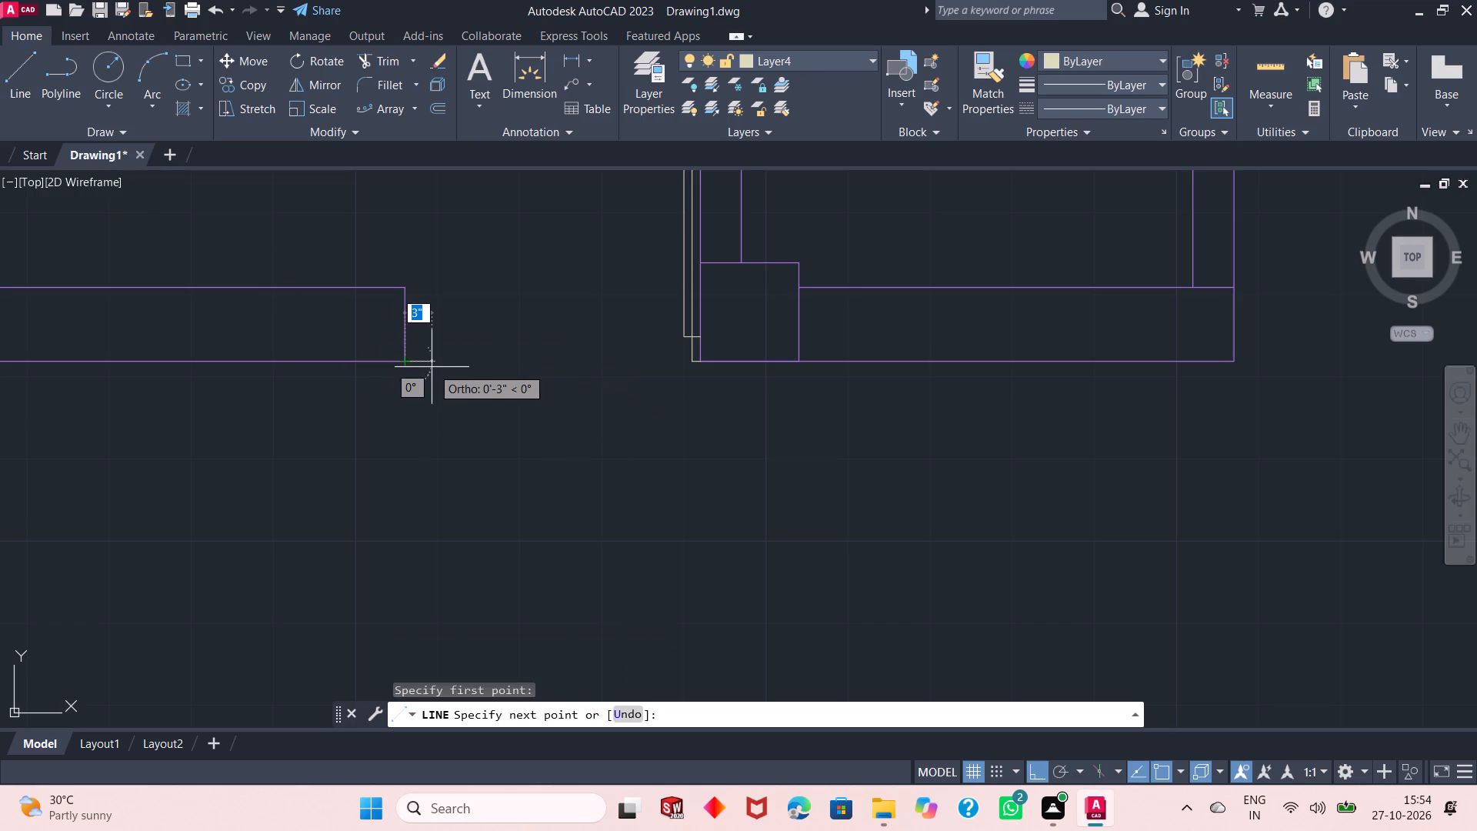
type("1\"")
key("Return")
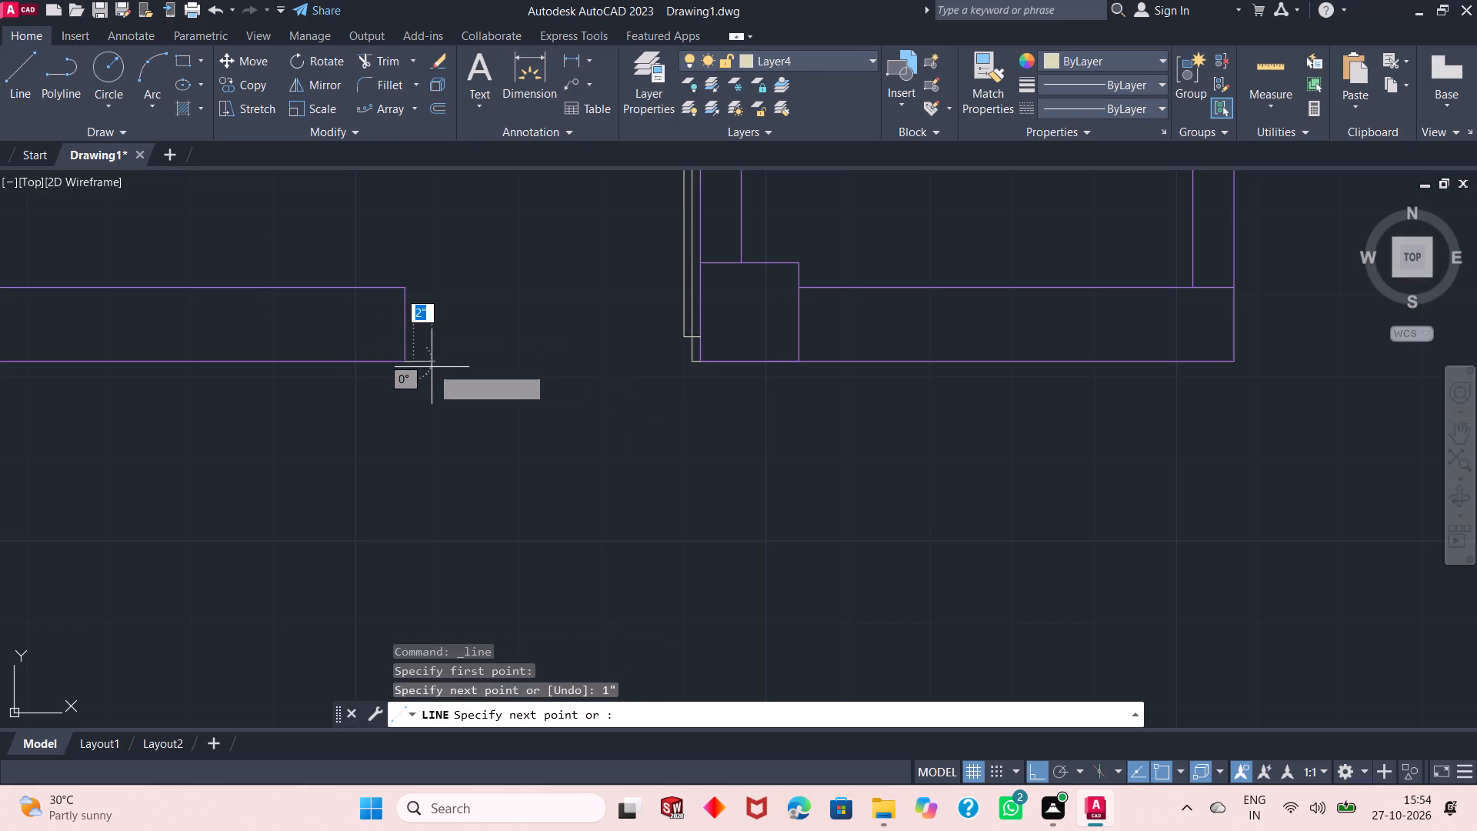
type("3\"")
key("Return")
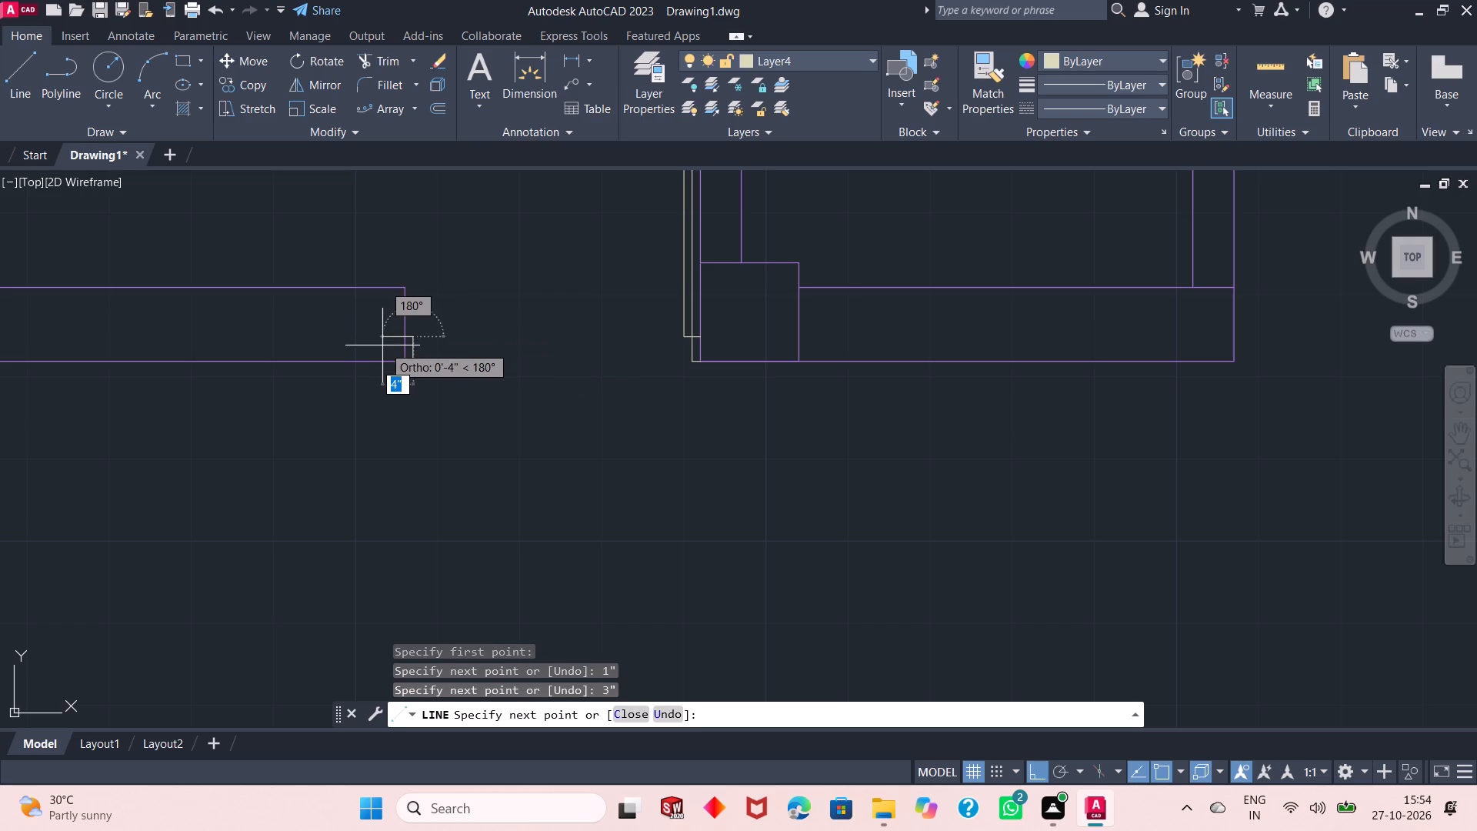
type("1\"")
key("Return")
key("Return")
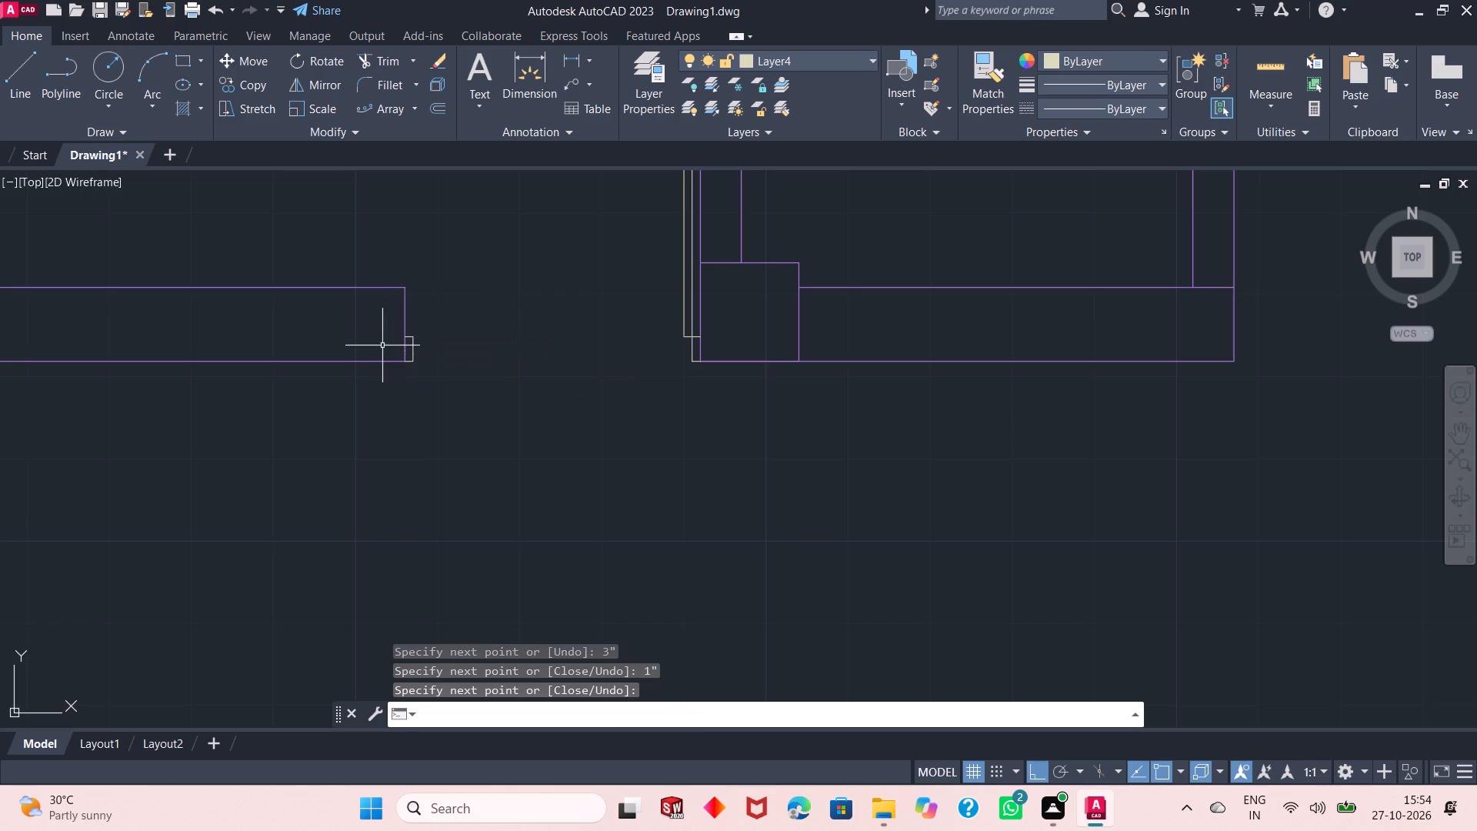
Draw the door swing as a start-end-radius arc from the leaf's upper-left corner to the stop's upper-right corner, radius 3'.
scroll(412, 419, "down", 2, "ctrl")
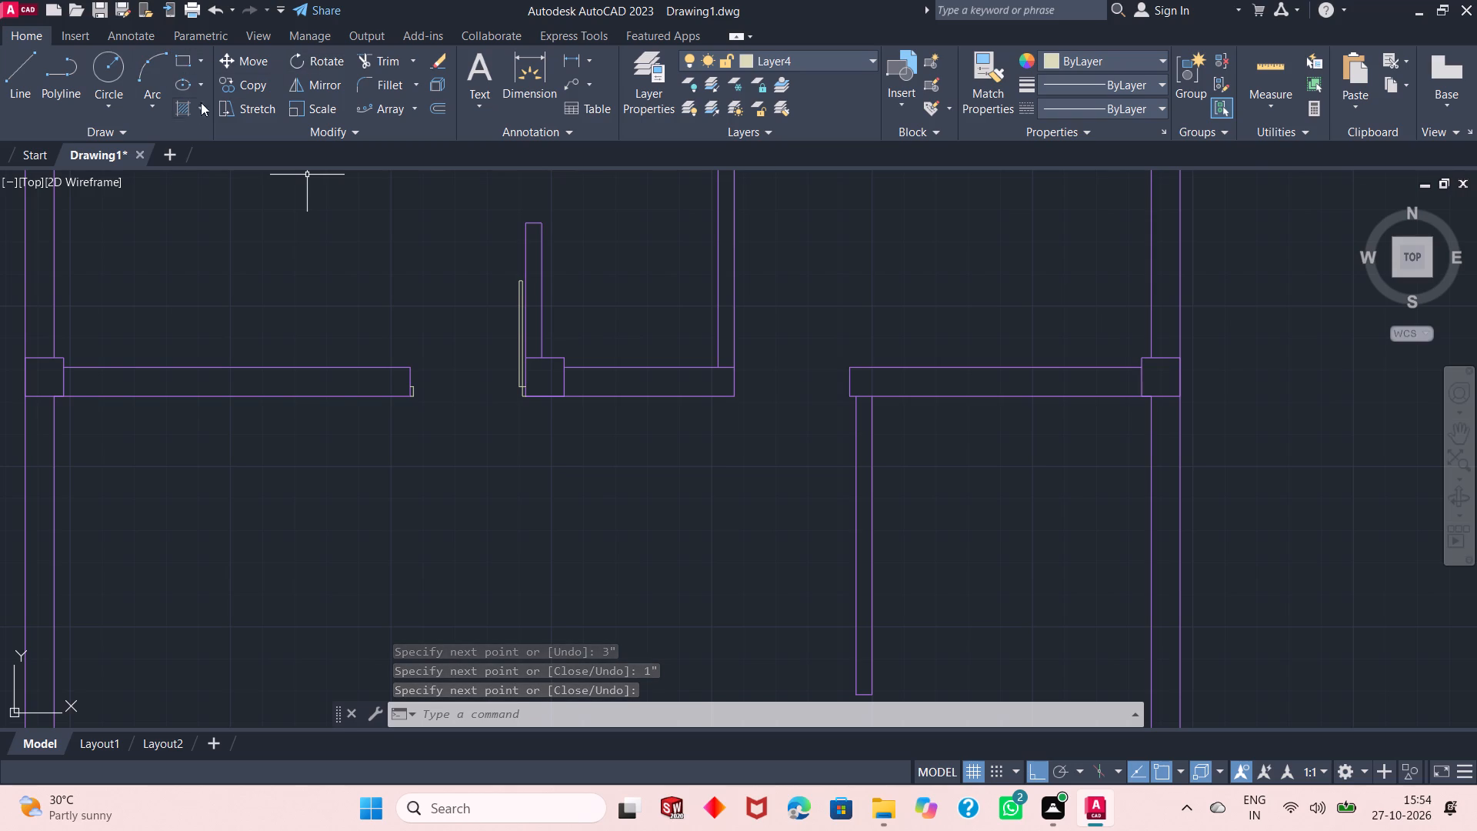
left_click(149, 102)
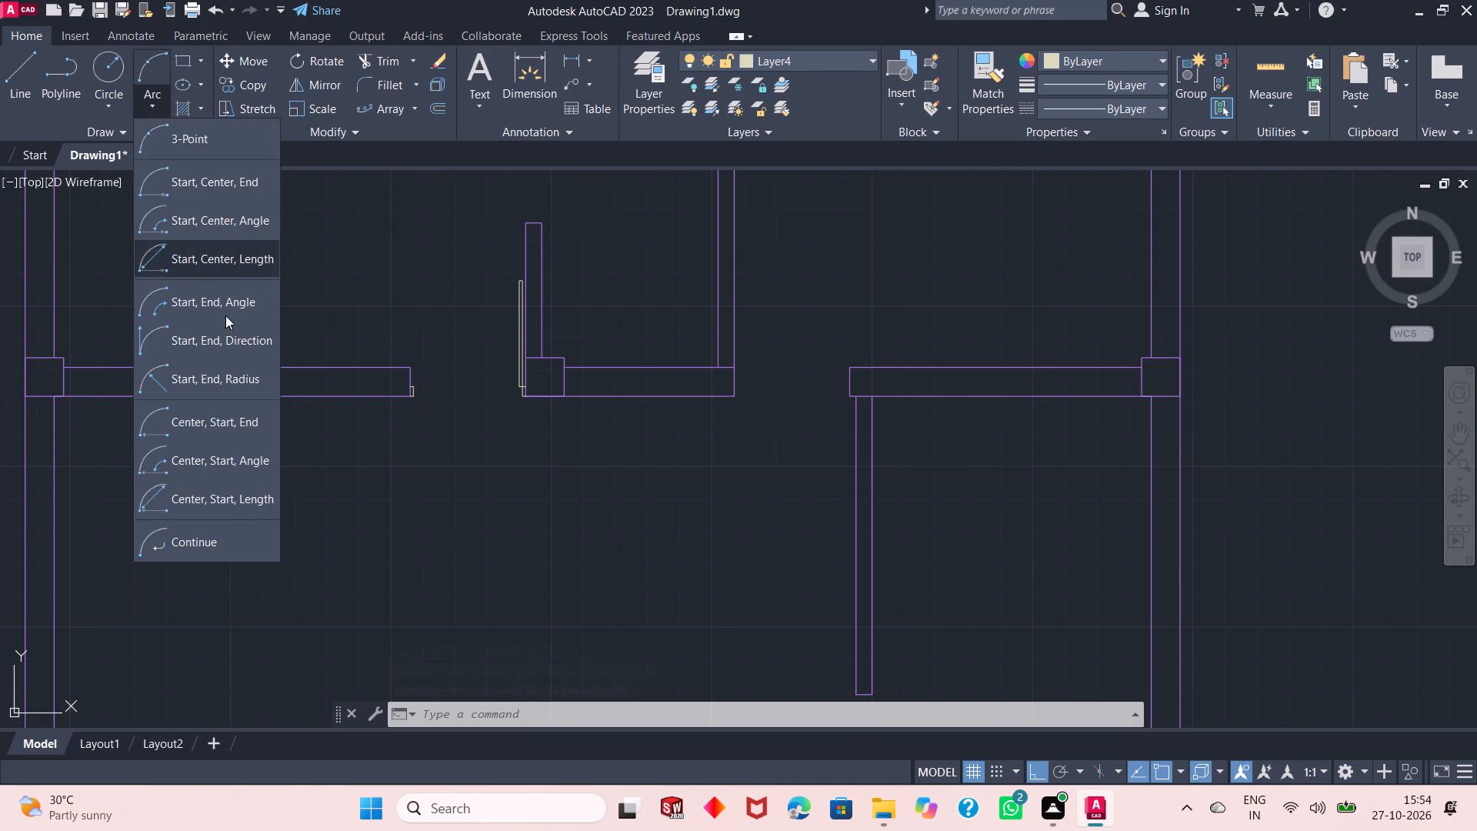
left_click(232, 384)
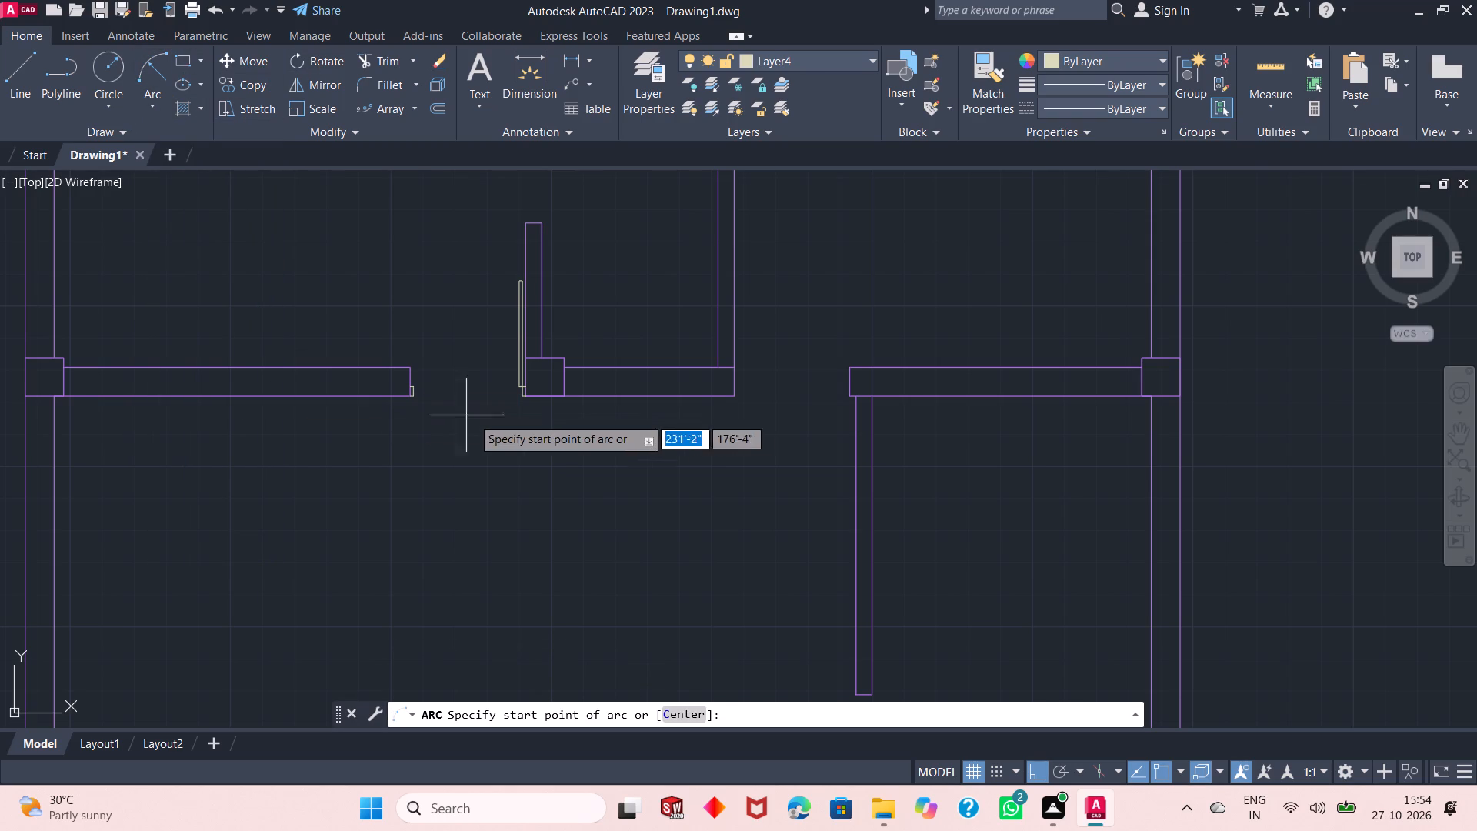
scroll(515, 279, "up", 1, "ctrl")
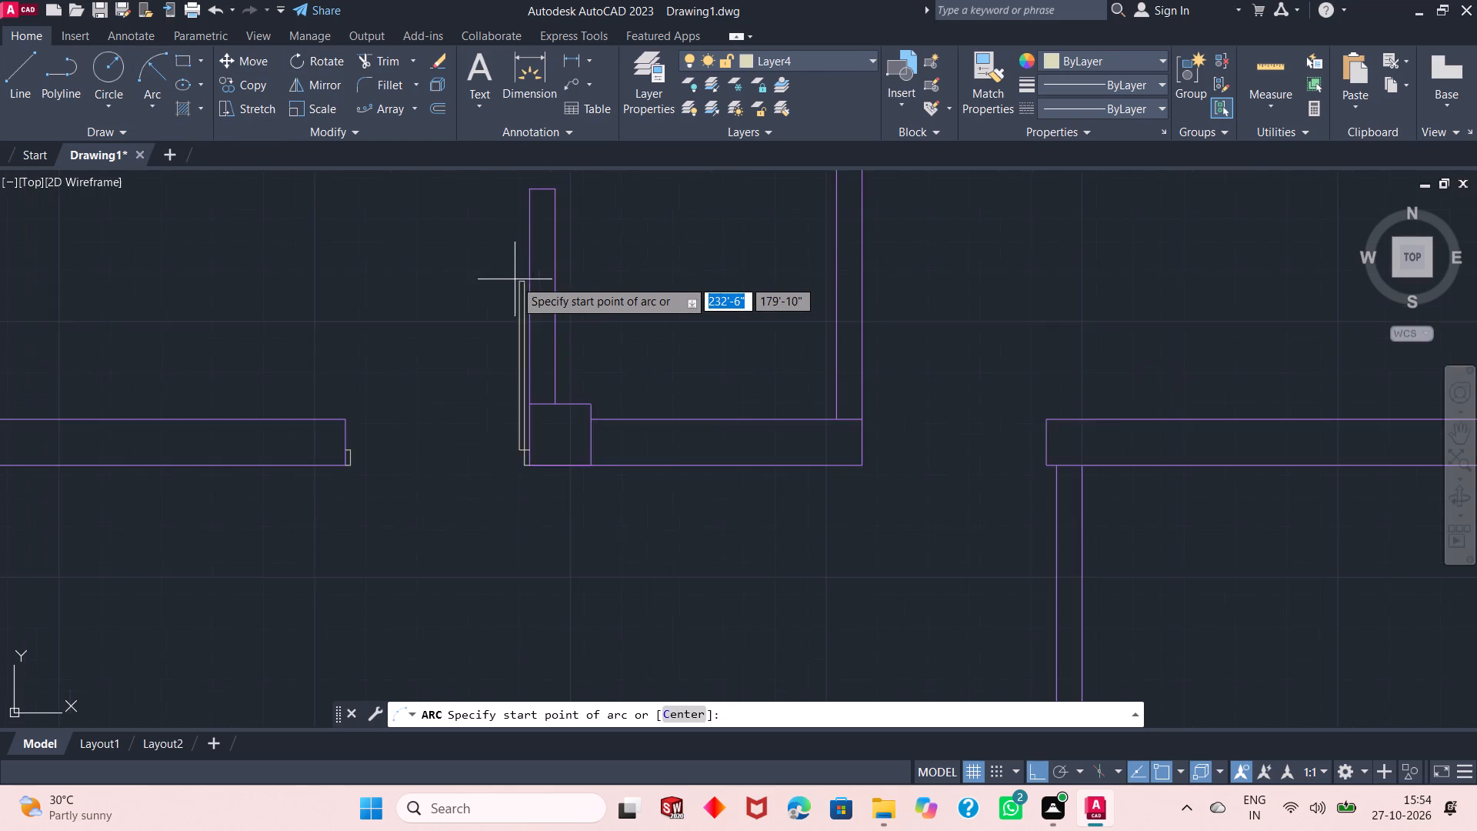
scroll(515, 279, "up", 1, "ctrl")
left_click(519, 281)
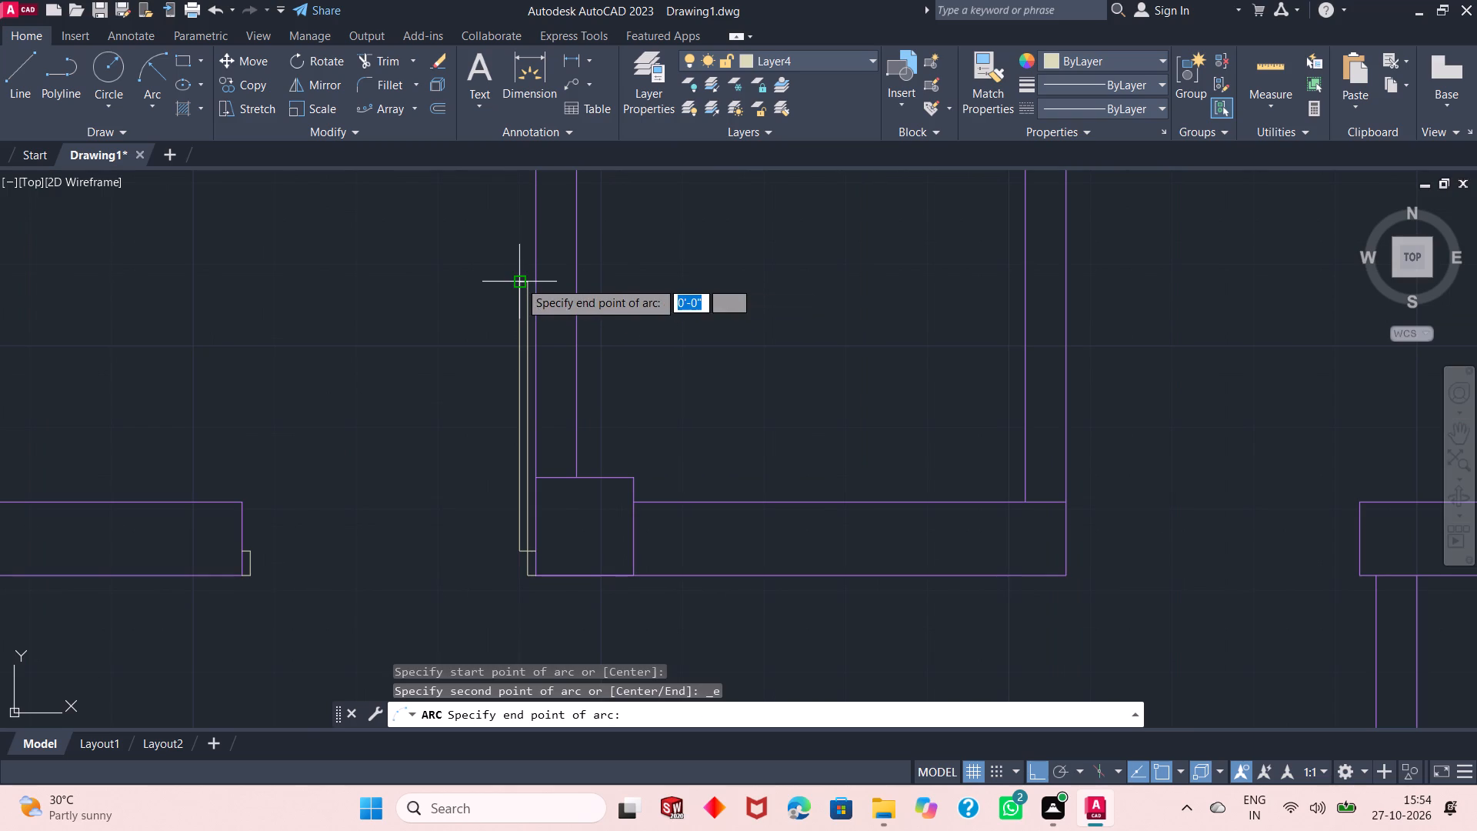
left_click(252, 552)
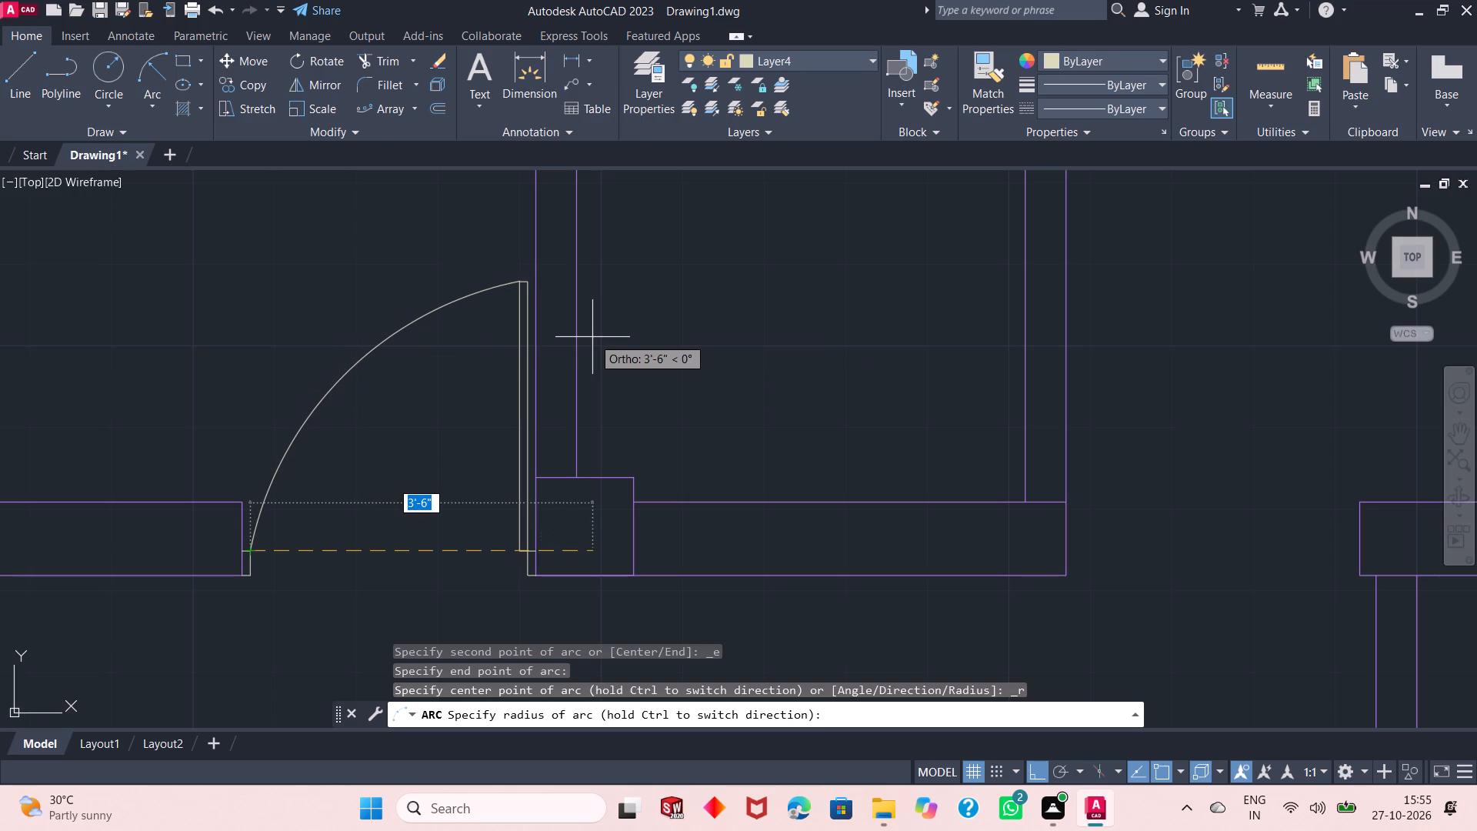
type("3'")
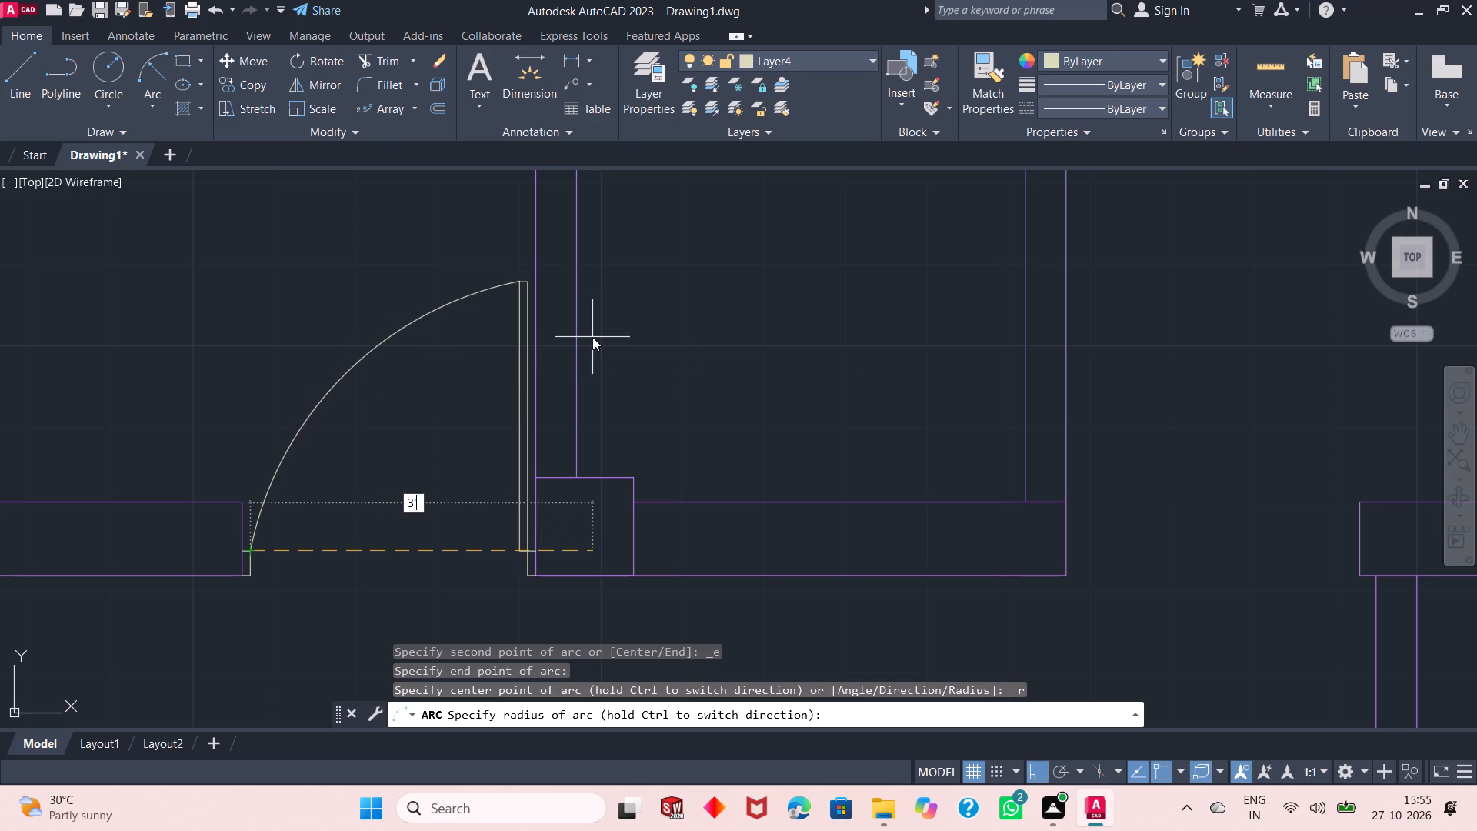
key("Return")
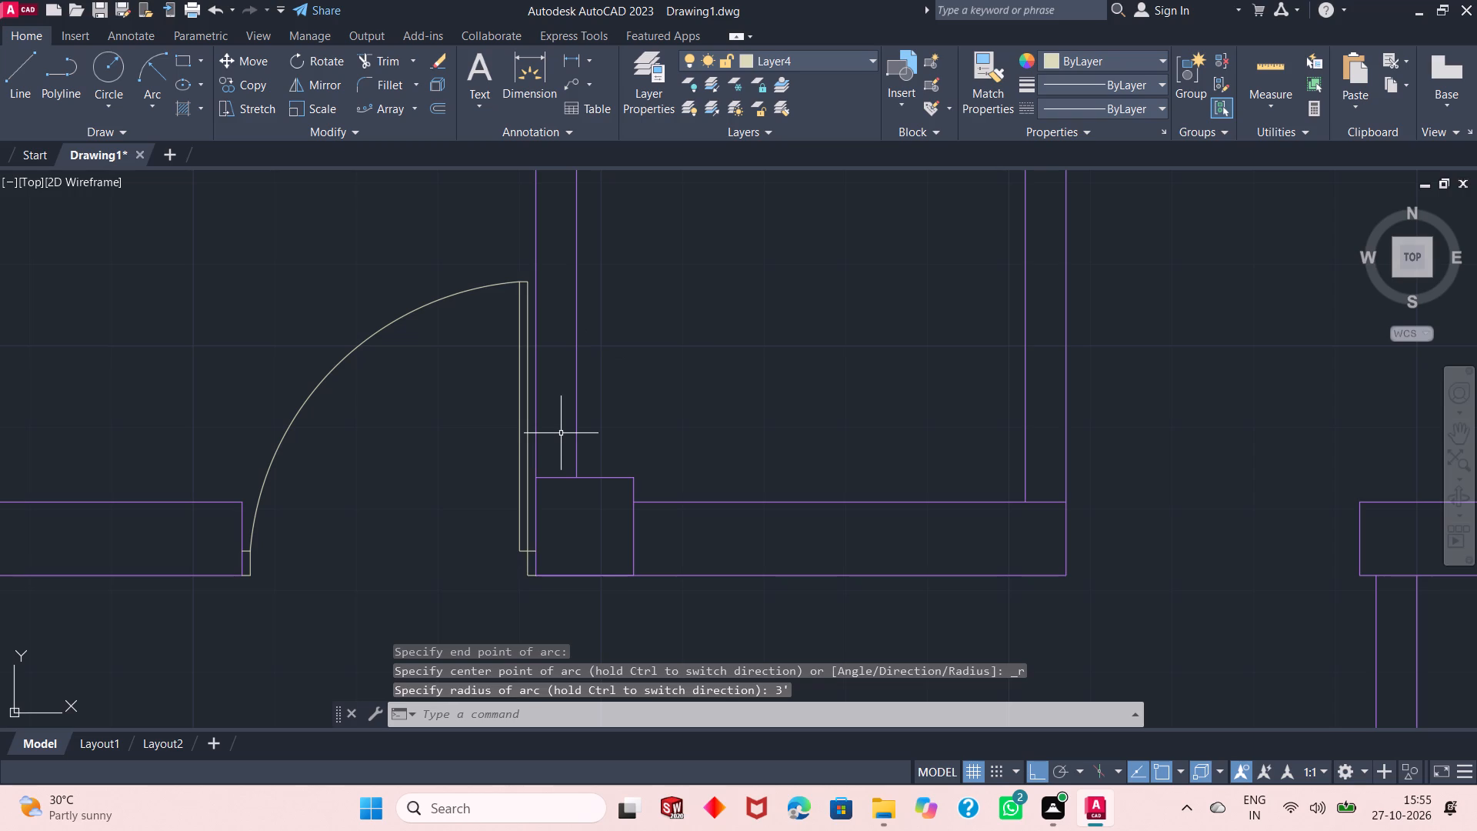
Draw the lower small room's door leaf from the upper wall end's lower-left corner: 1" down, 2'6" right, 1" down, 2'3" left, then up to the wall.
scroll(575, 499, "down", 2, "ctrl")
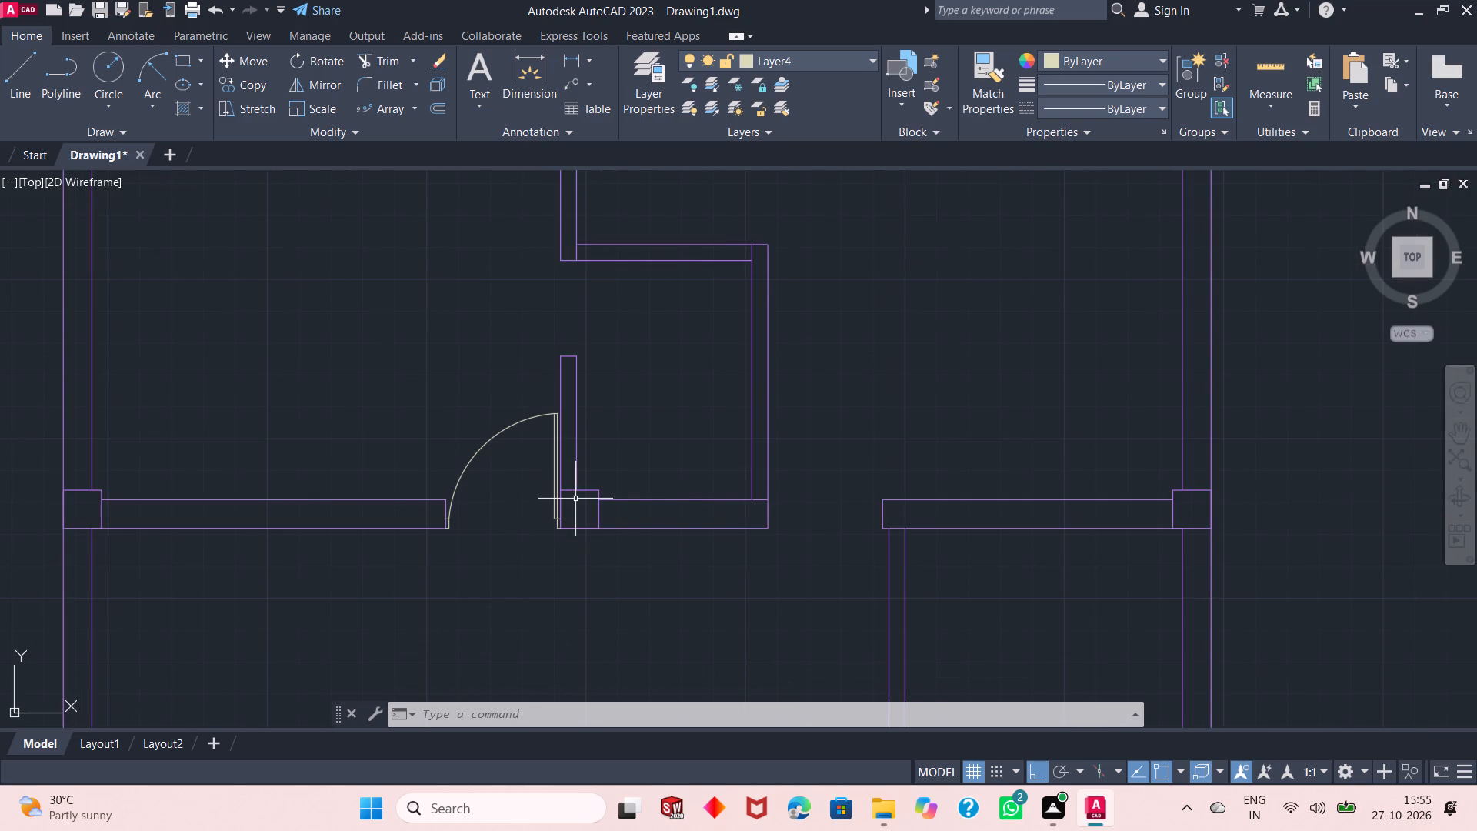
scroll(624, 224, "up", 1, "ctrl")
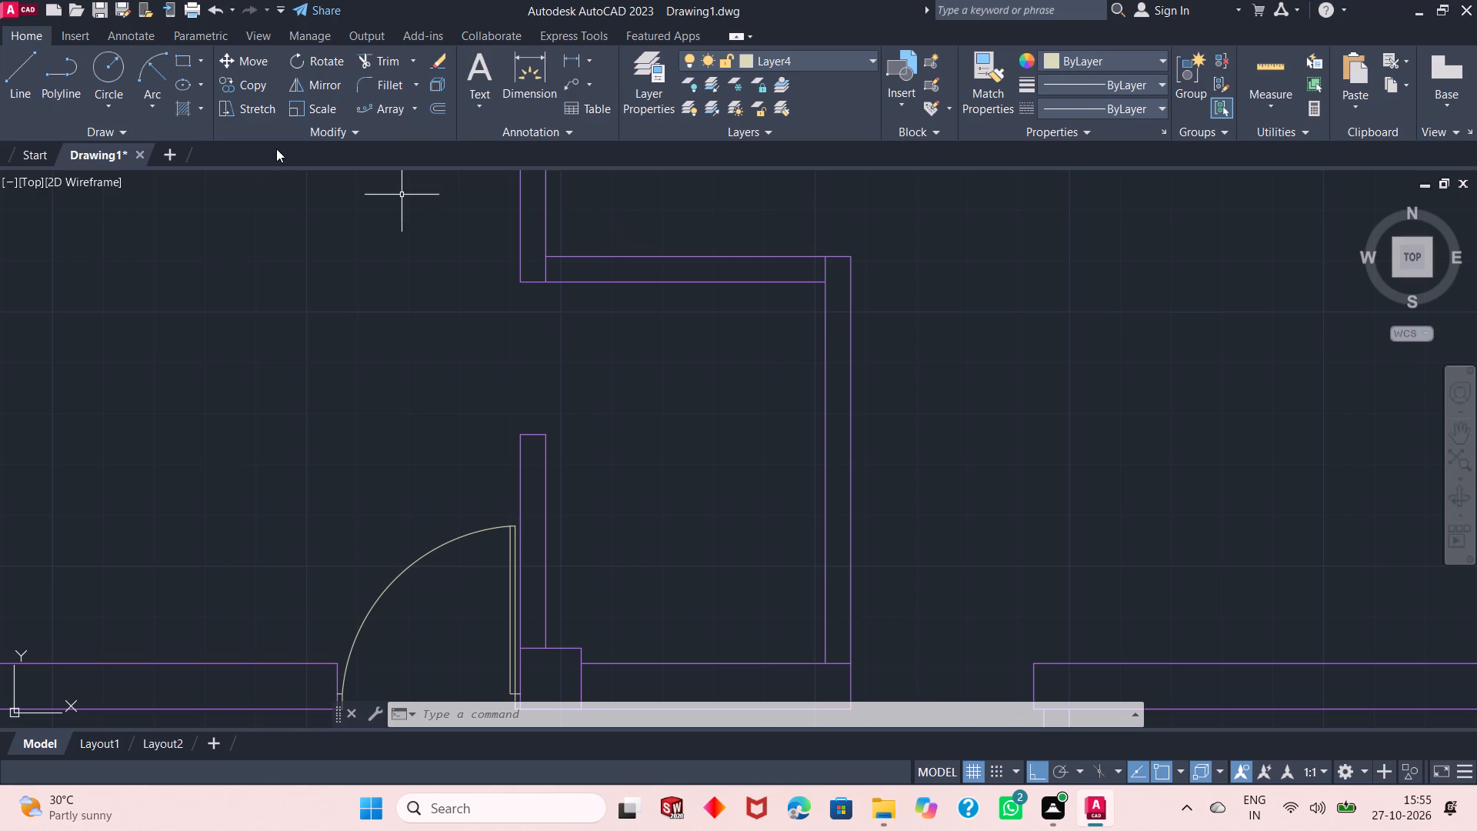
left_click(16, 73)
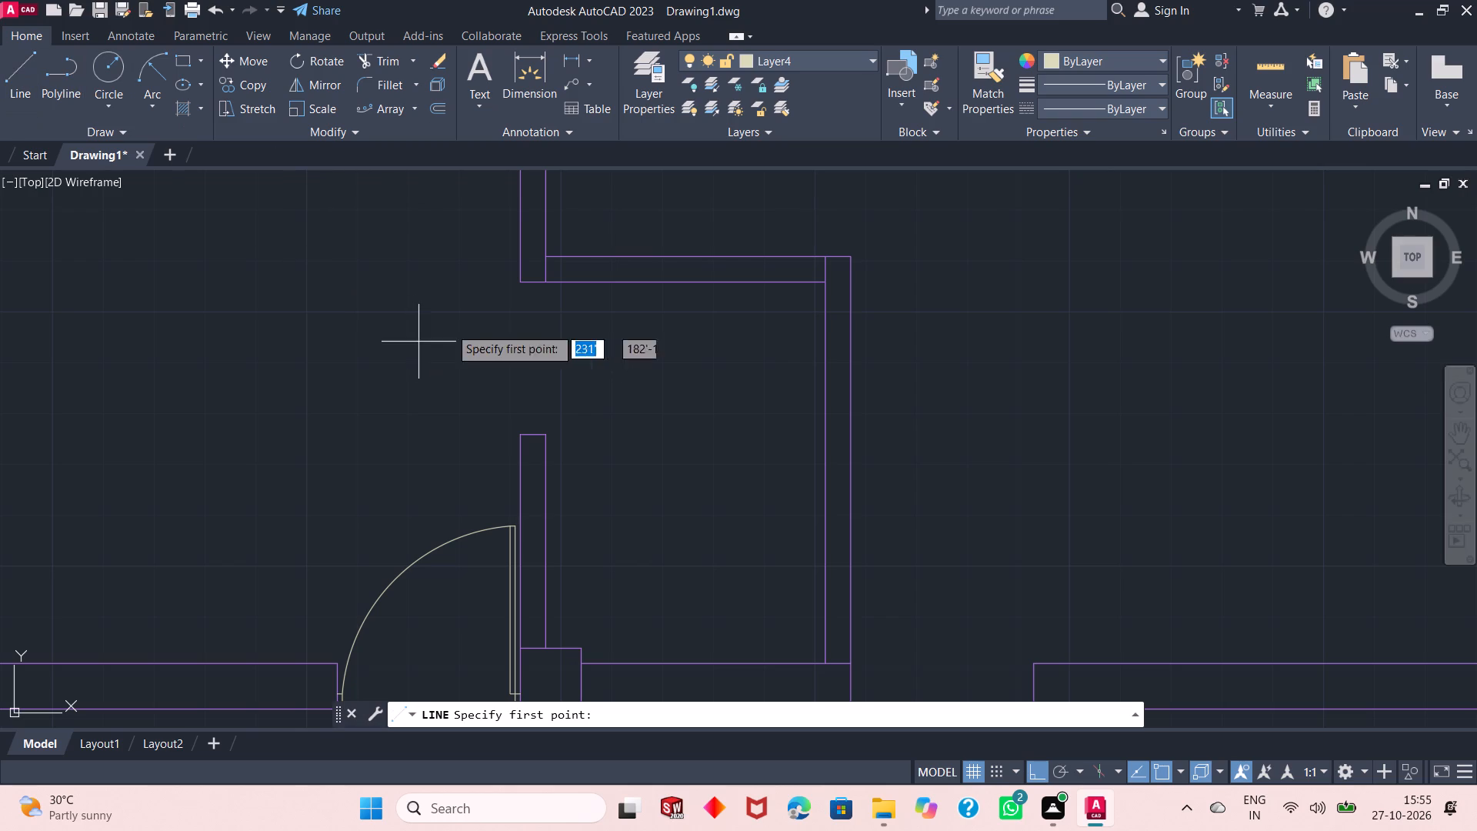
left_click(518, 280)
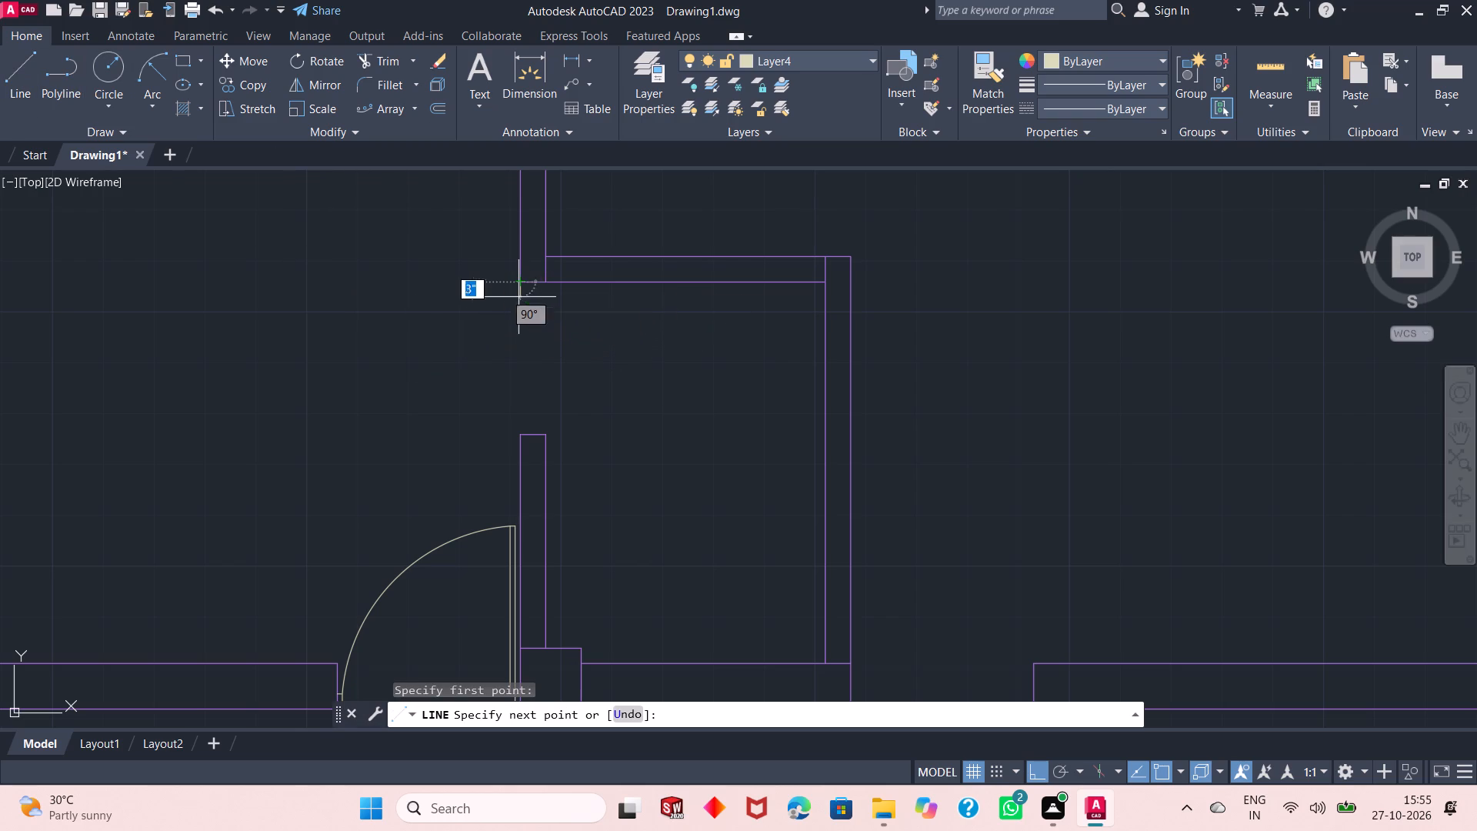
type("1\"")
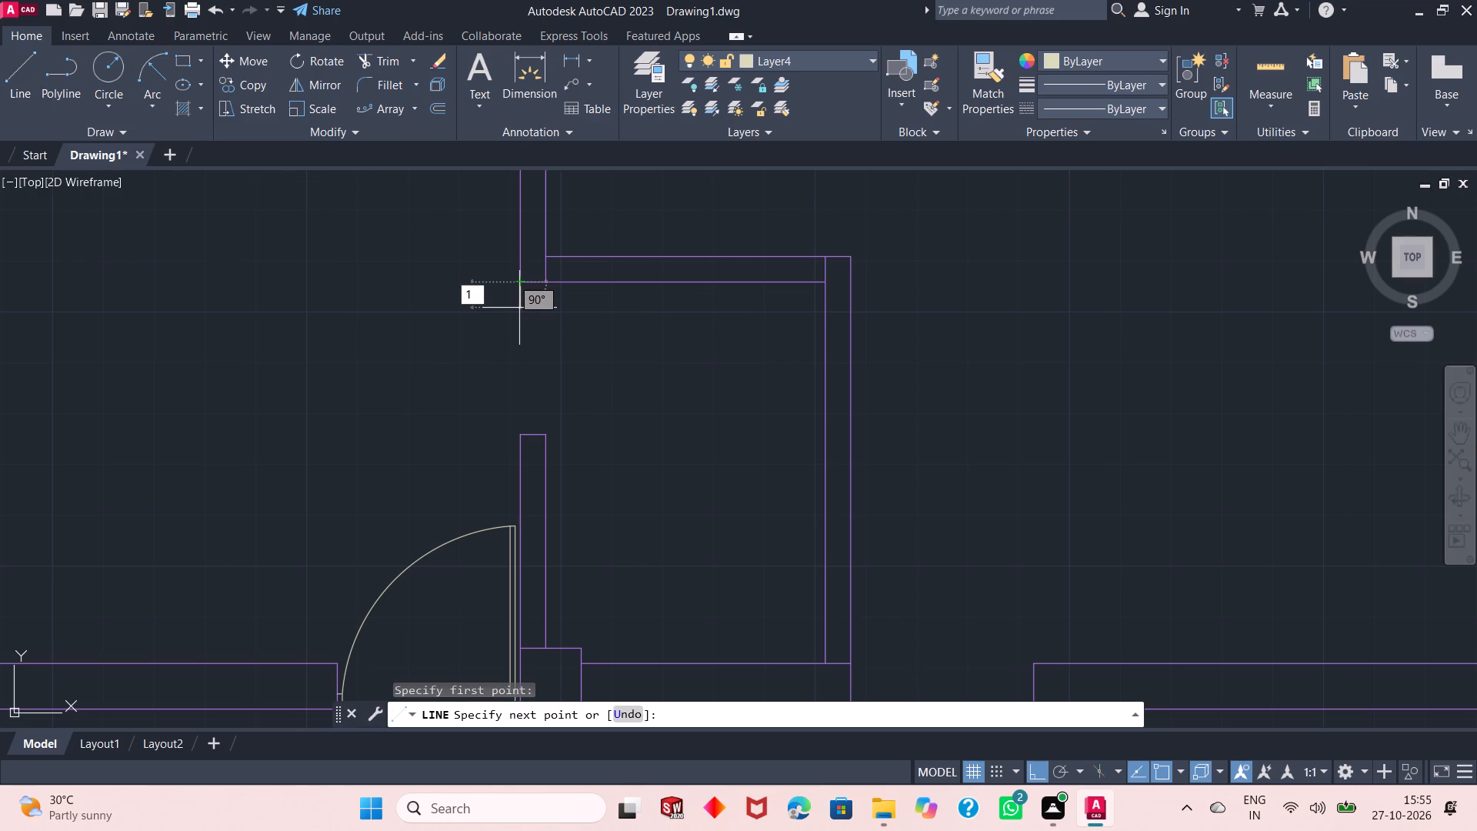
key("Return")
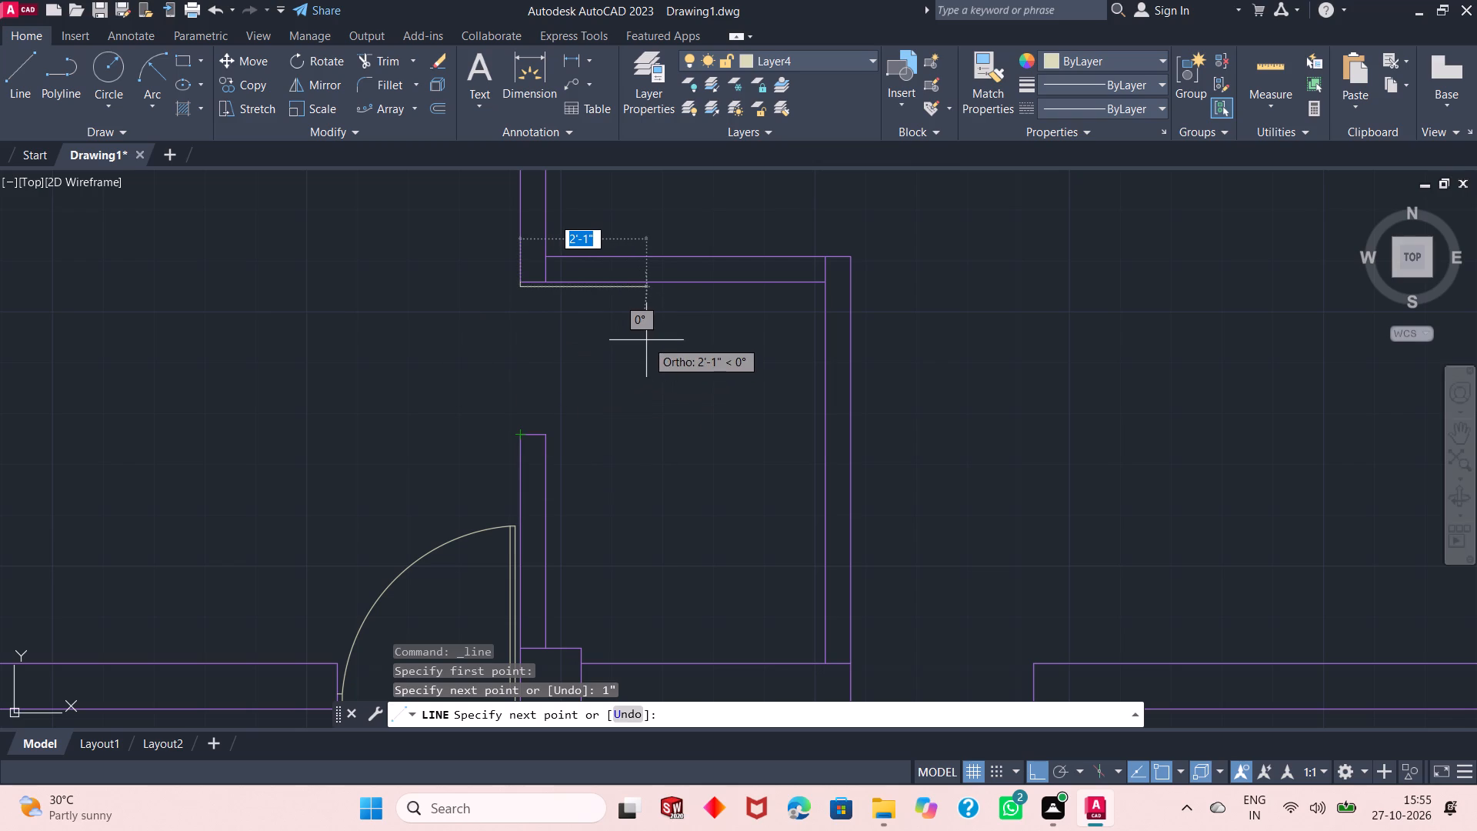
type("2'6\"")
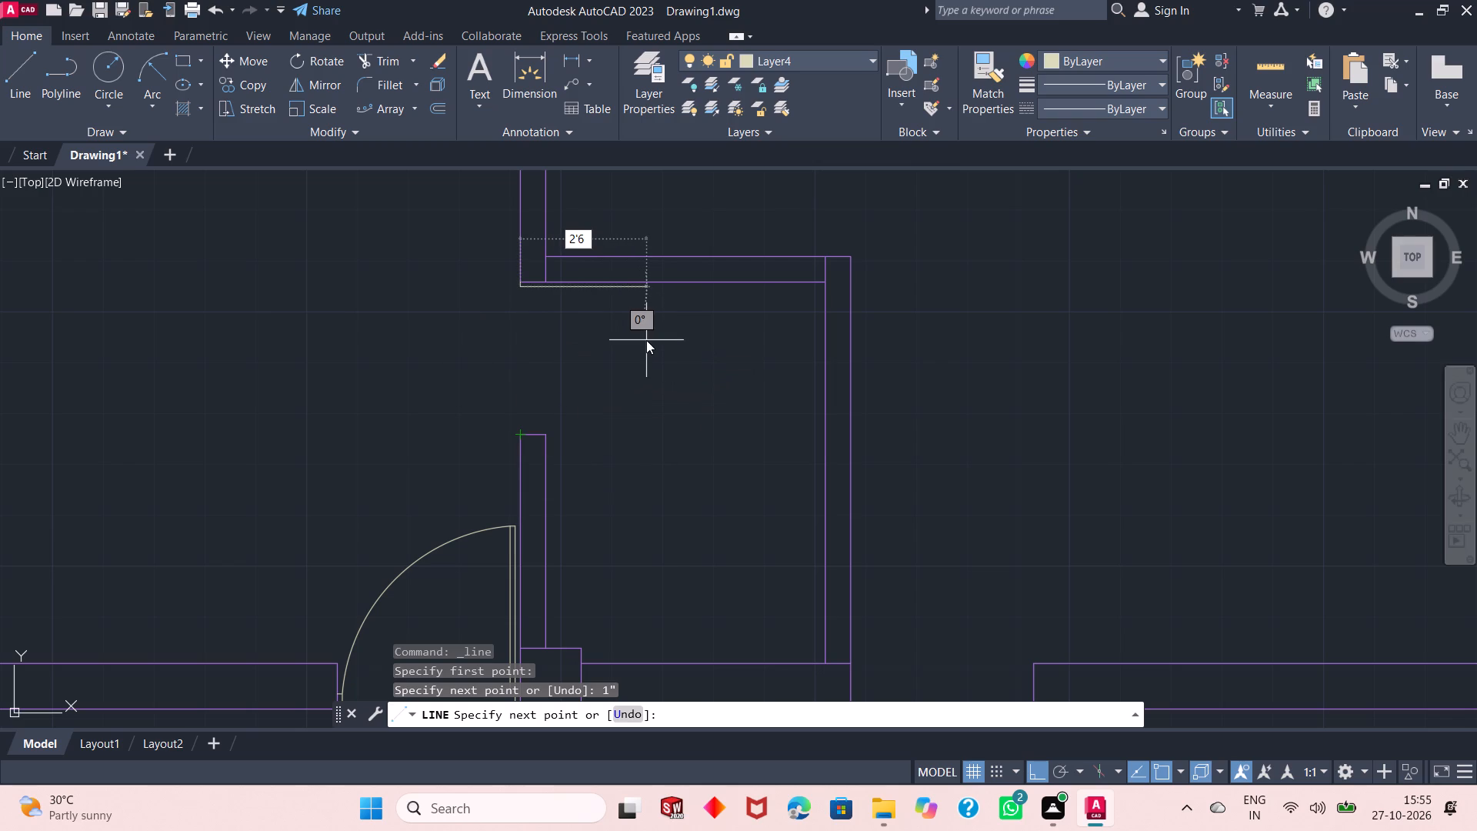
key("Return")
type("1\"")
key("Return")
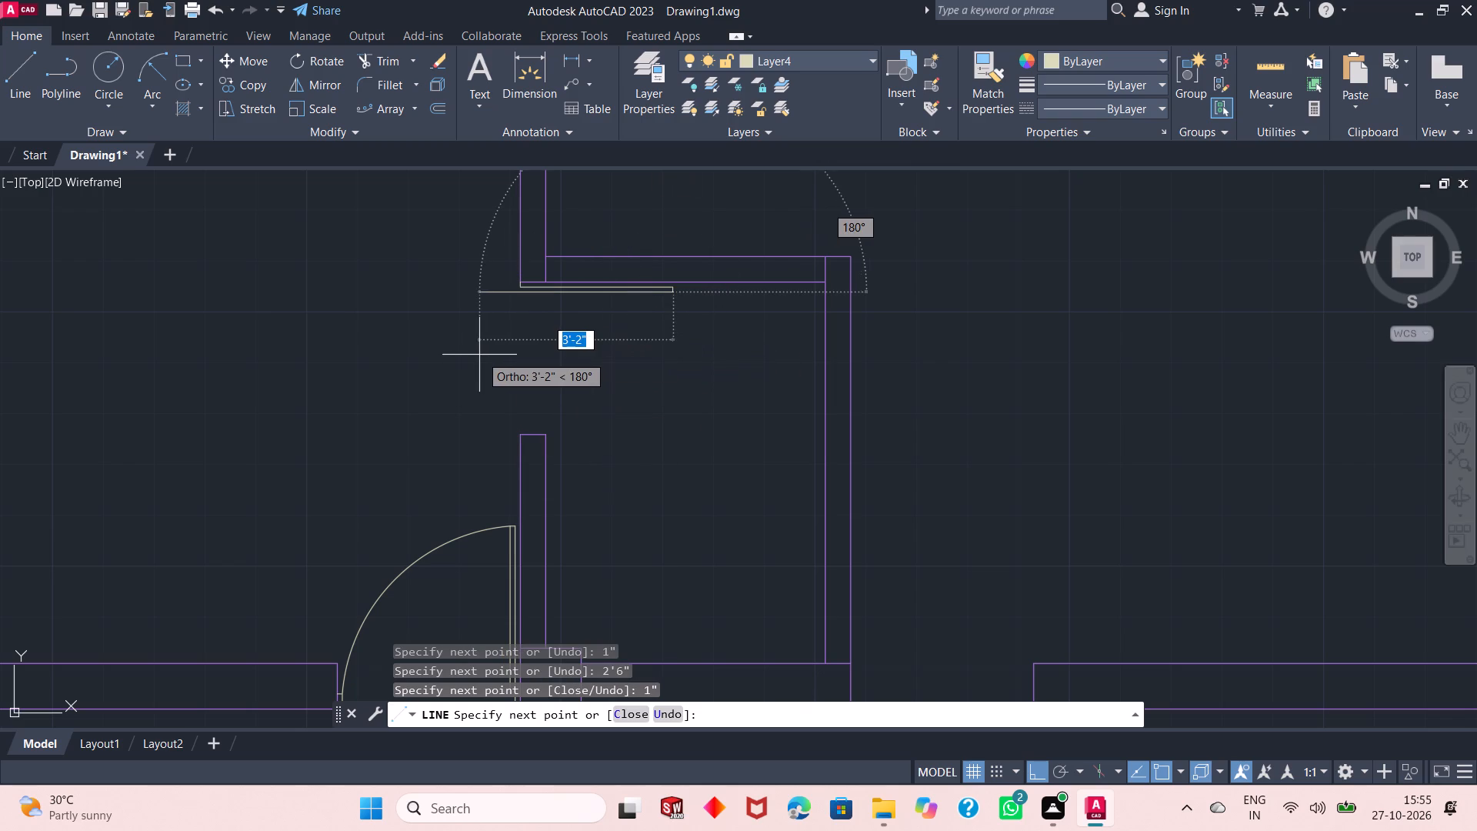
type("2'3\"")
key("Return")
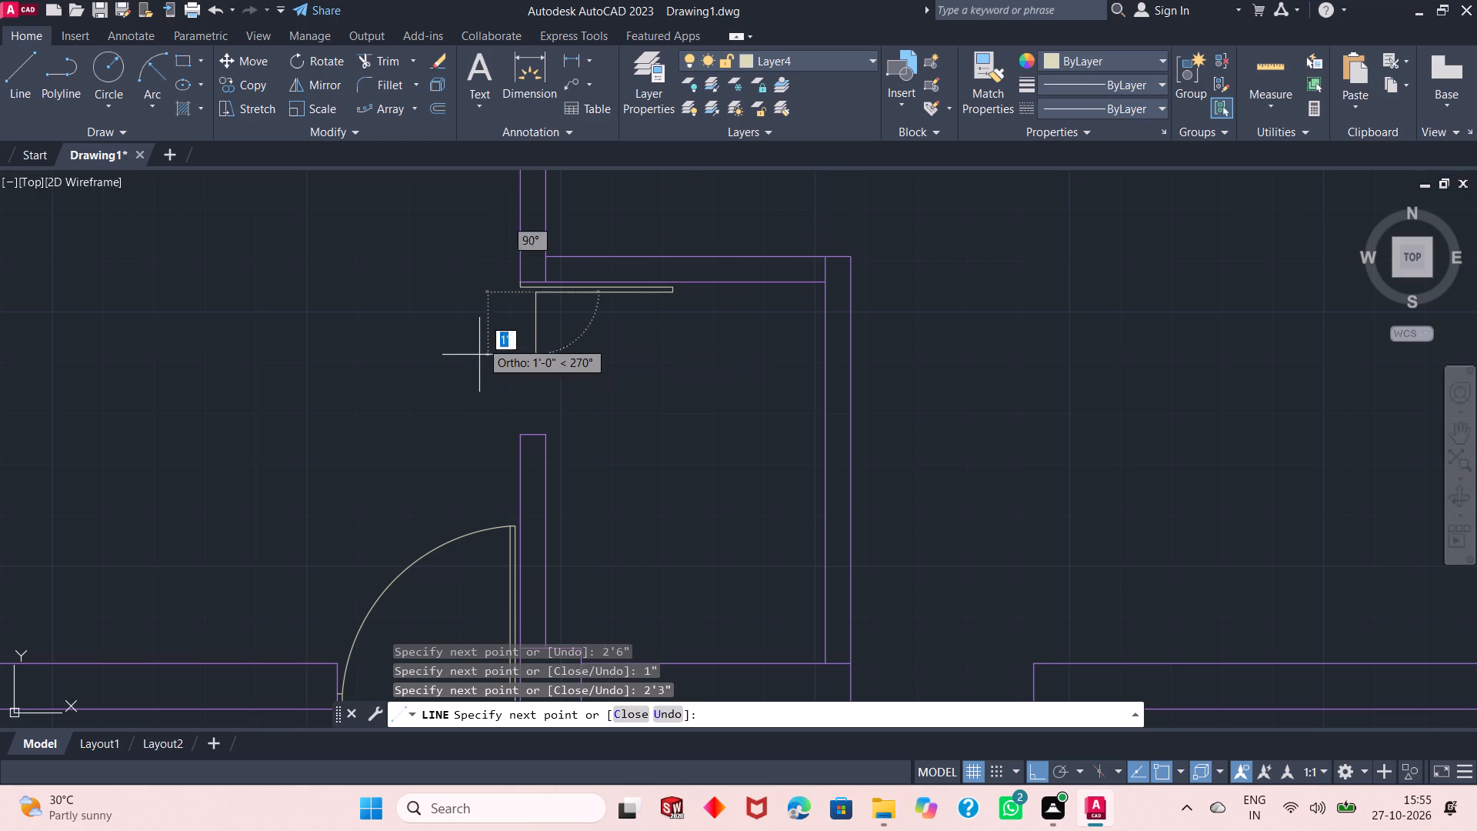
left_click(531, 277)
key("Return")
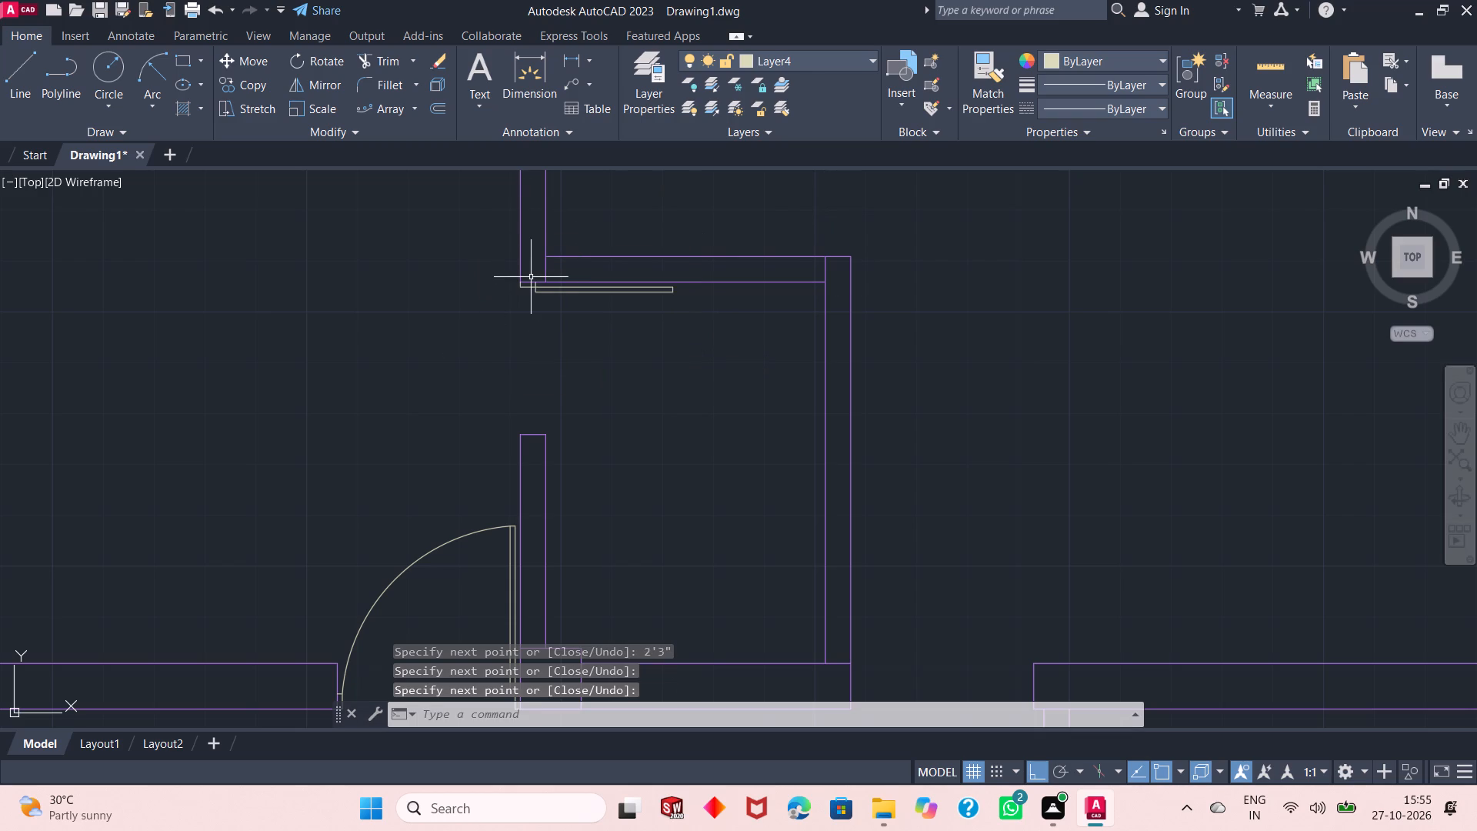
Draw a 1" by 3" door stop at the upper-left corner of the wall end opposite the new leaf.
key("Return")
left_click(517, 432)
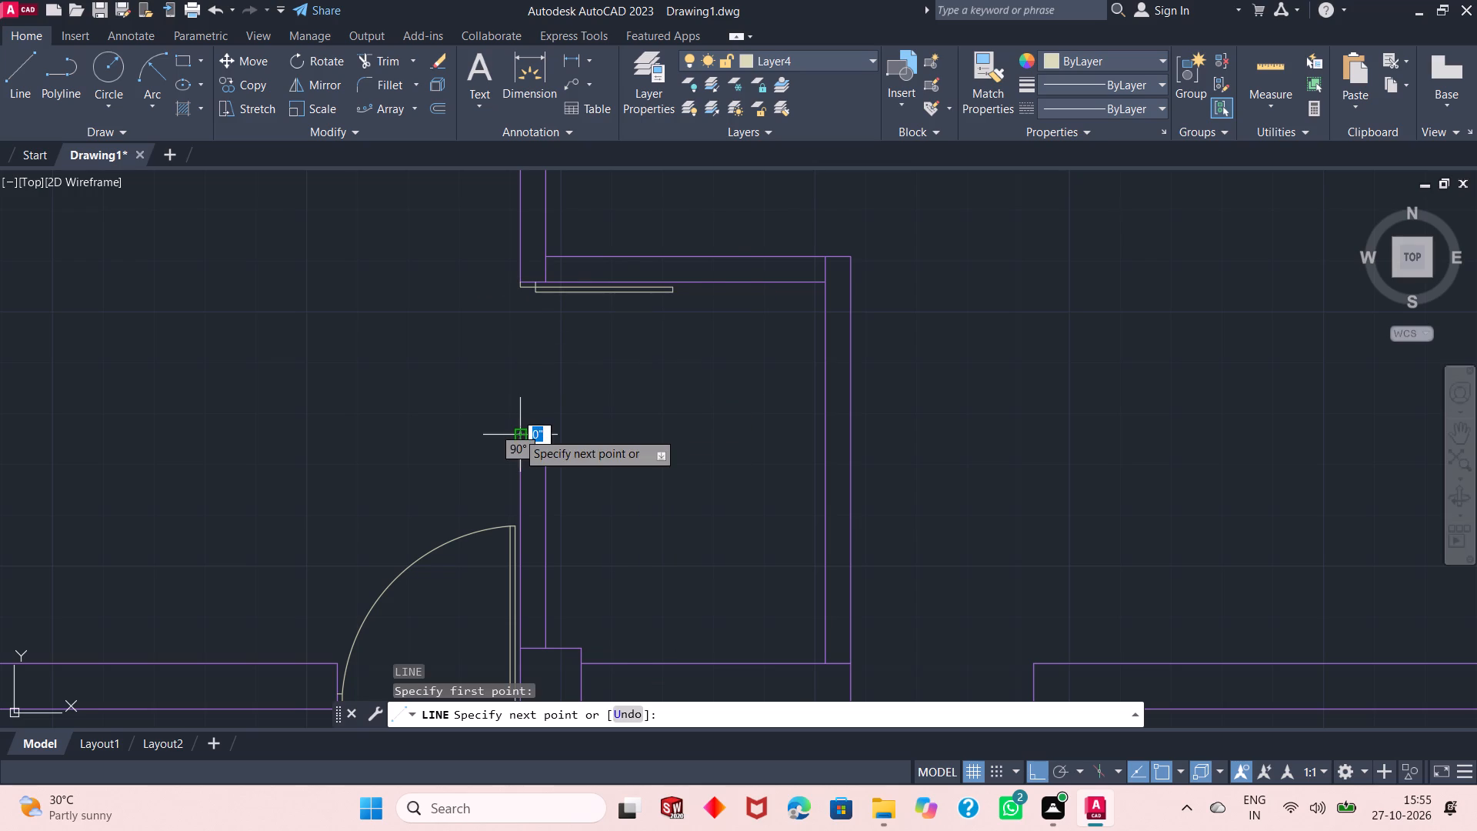
type("1\"")
key("Return")
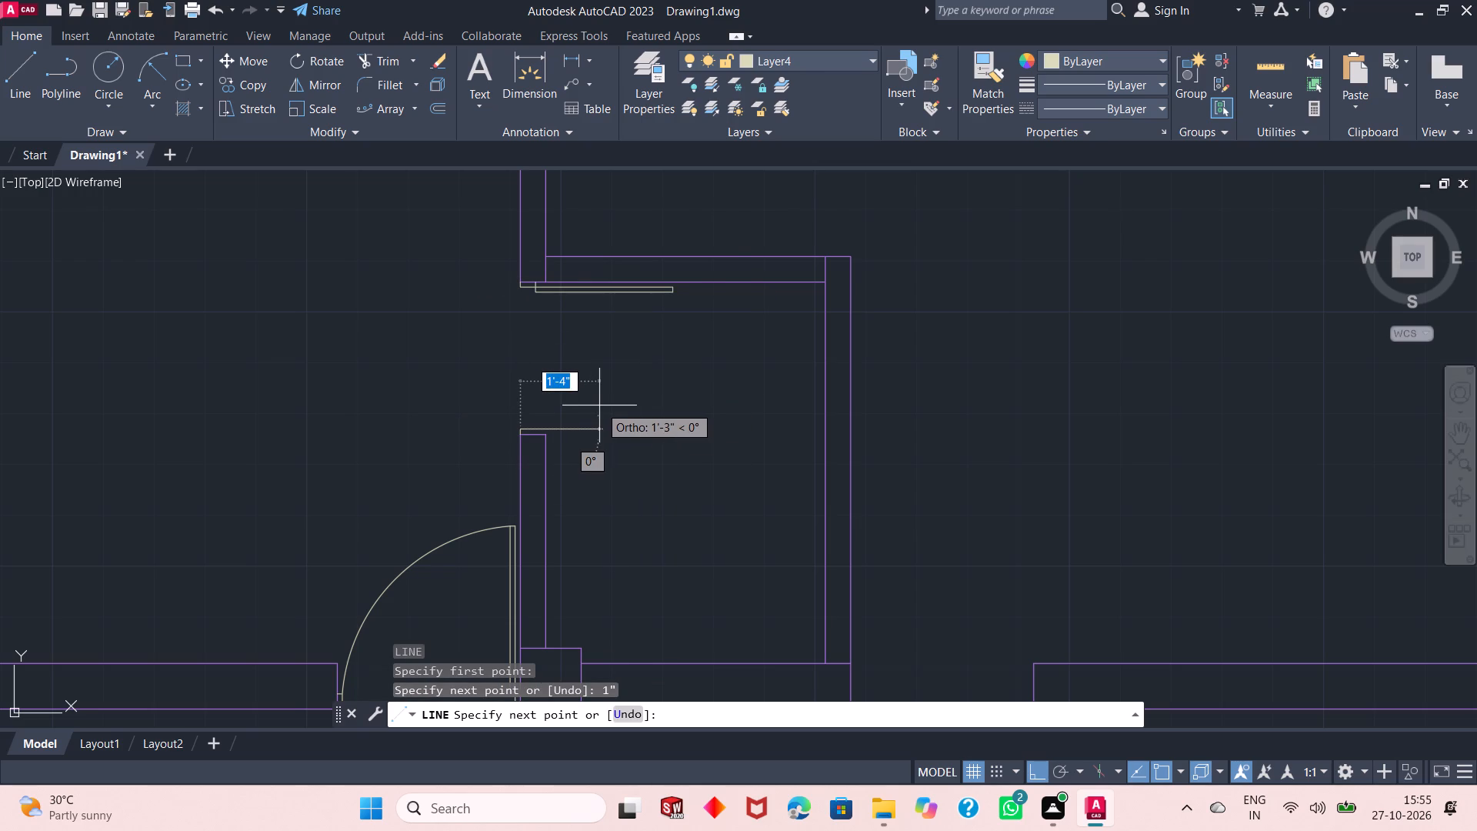
type("3\"")
key("Return")
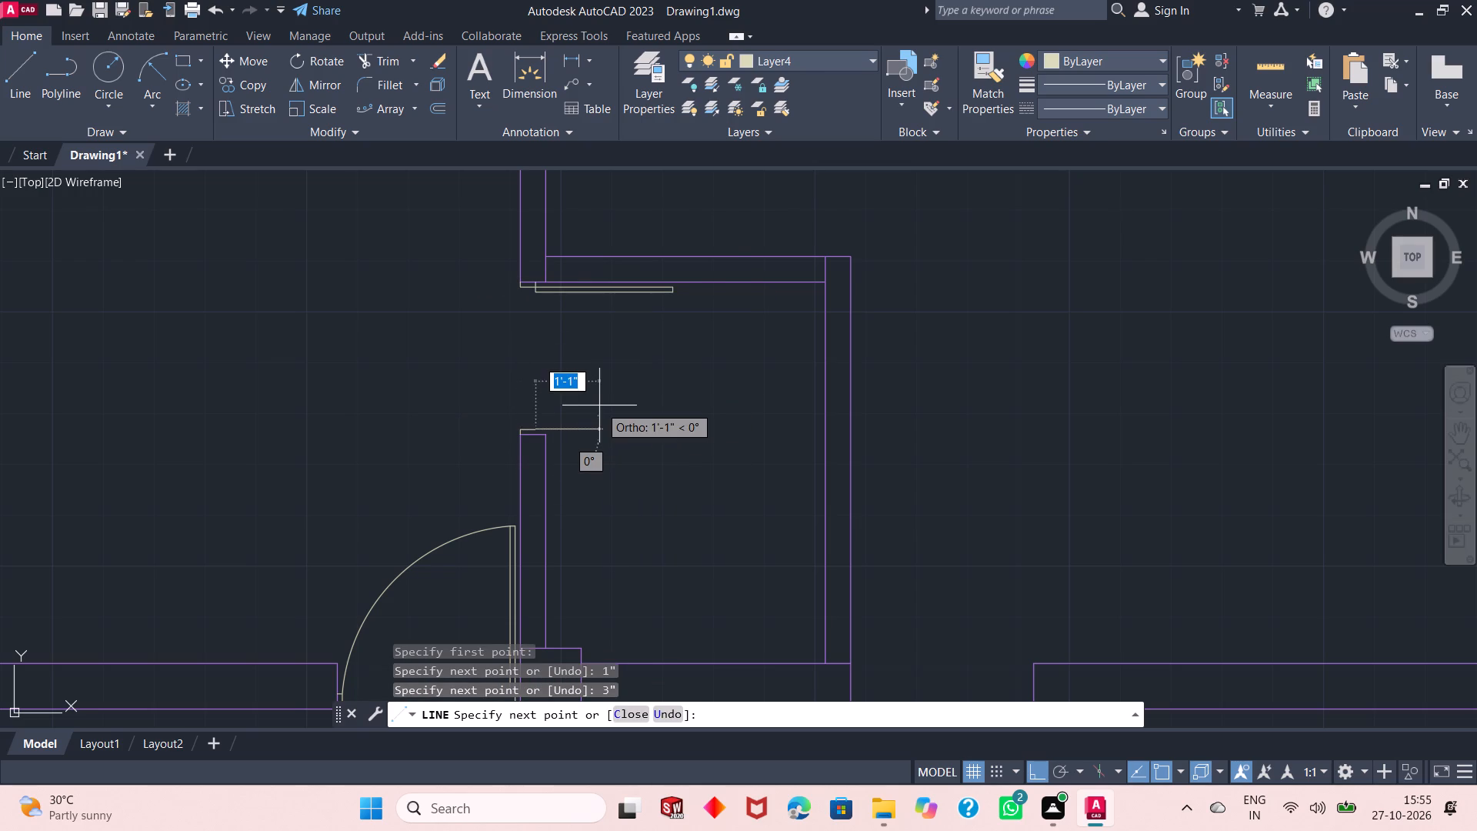
type("1\"")
key("Return")
key("Return")
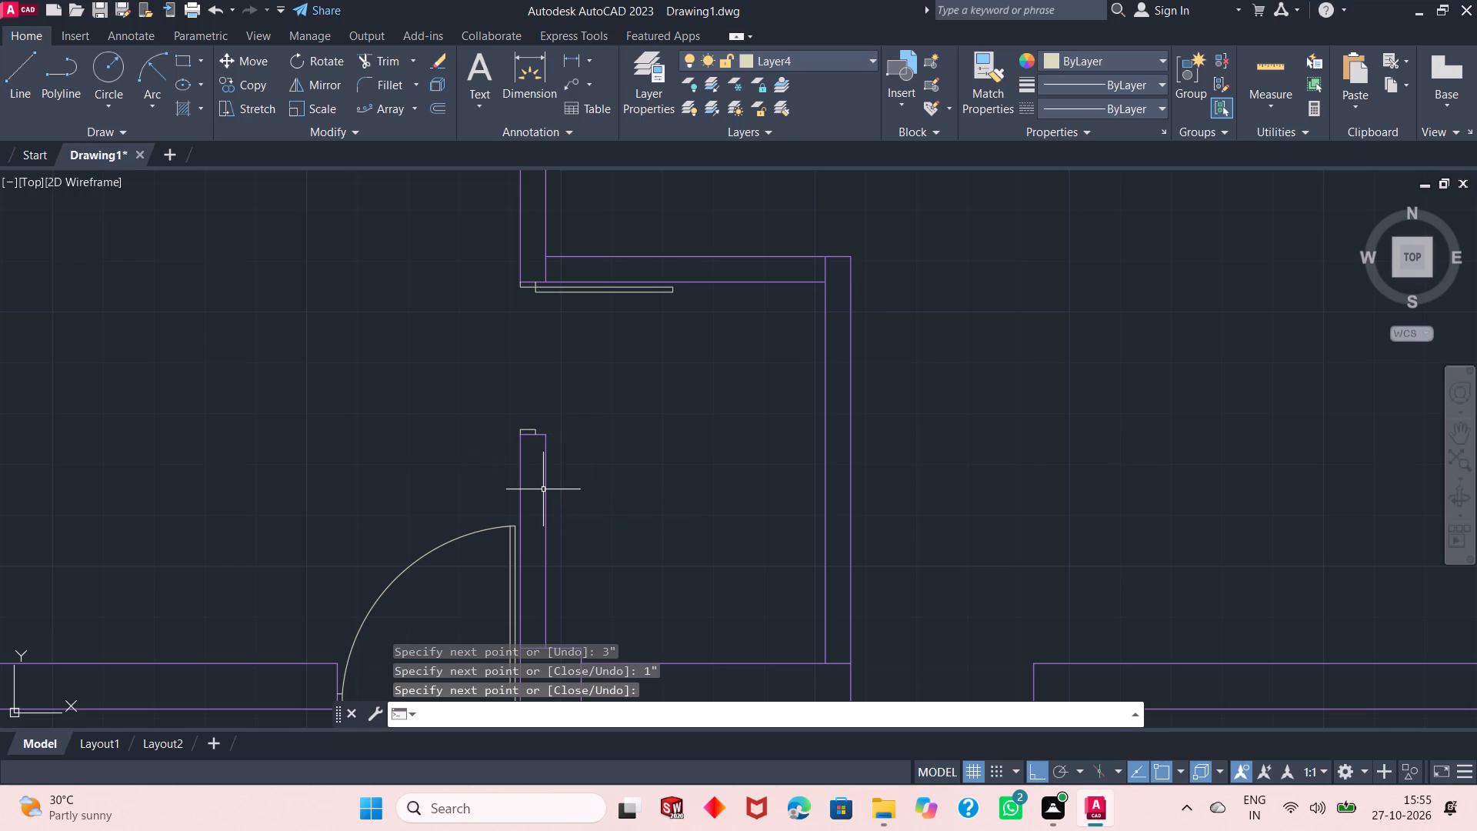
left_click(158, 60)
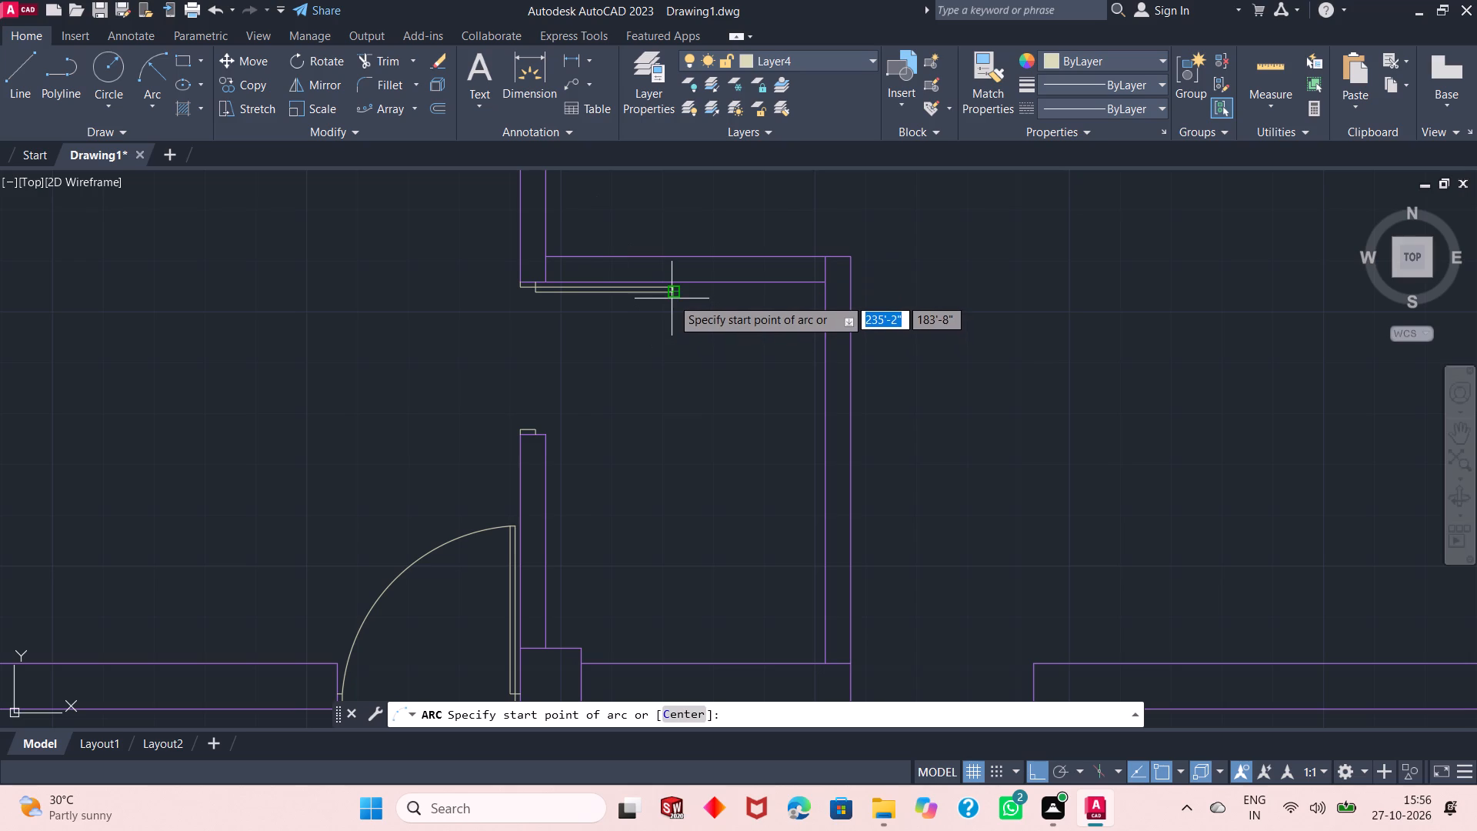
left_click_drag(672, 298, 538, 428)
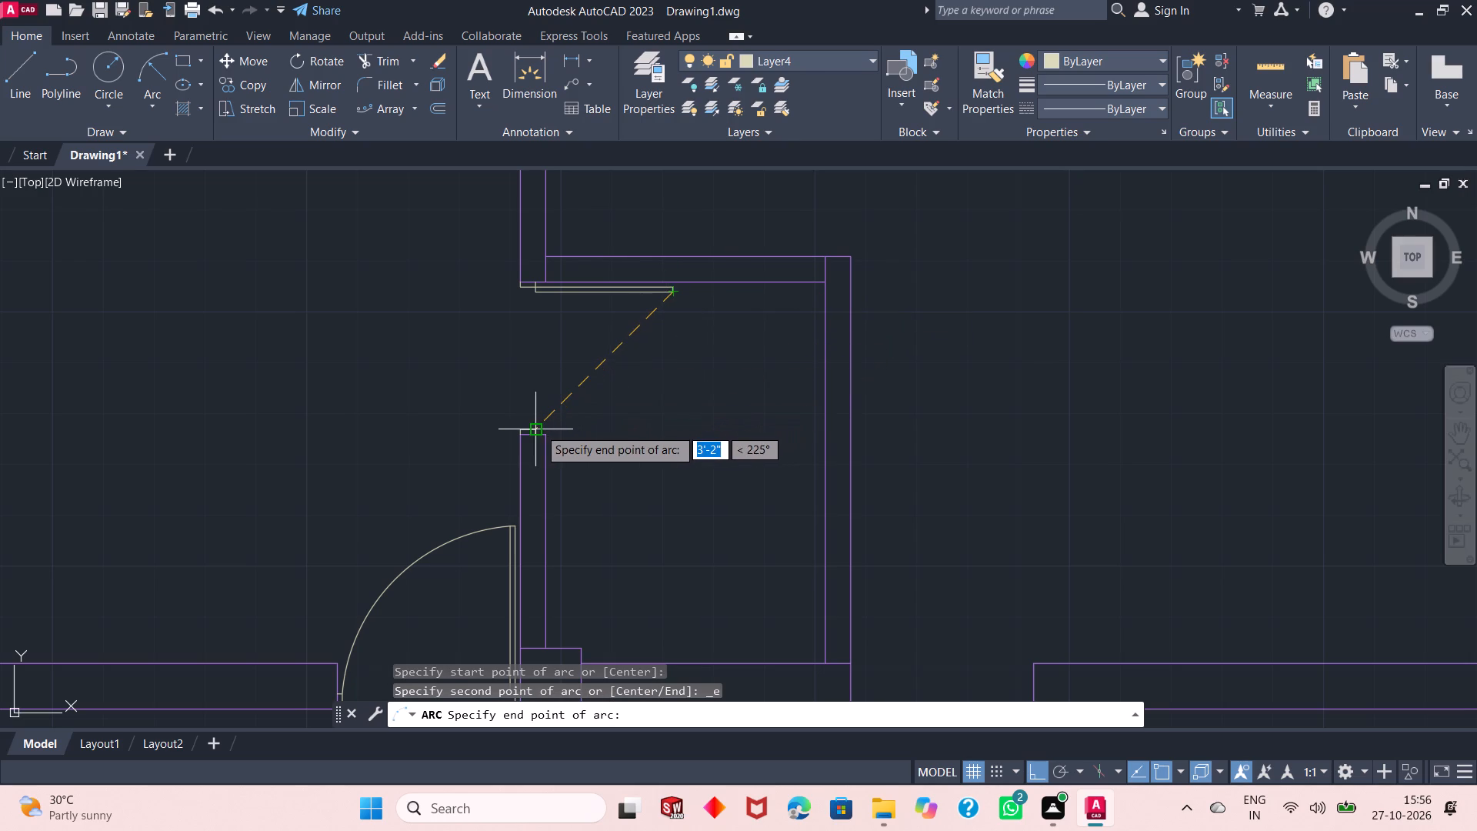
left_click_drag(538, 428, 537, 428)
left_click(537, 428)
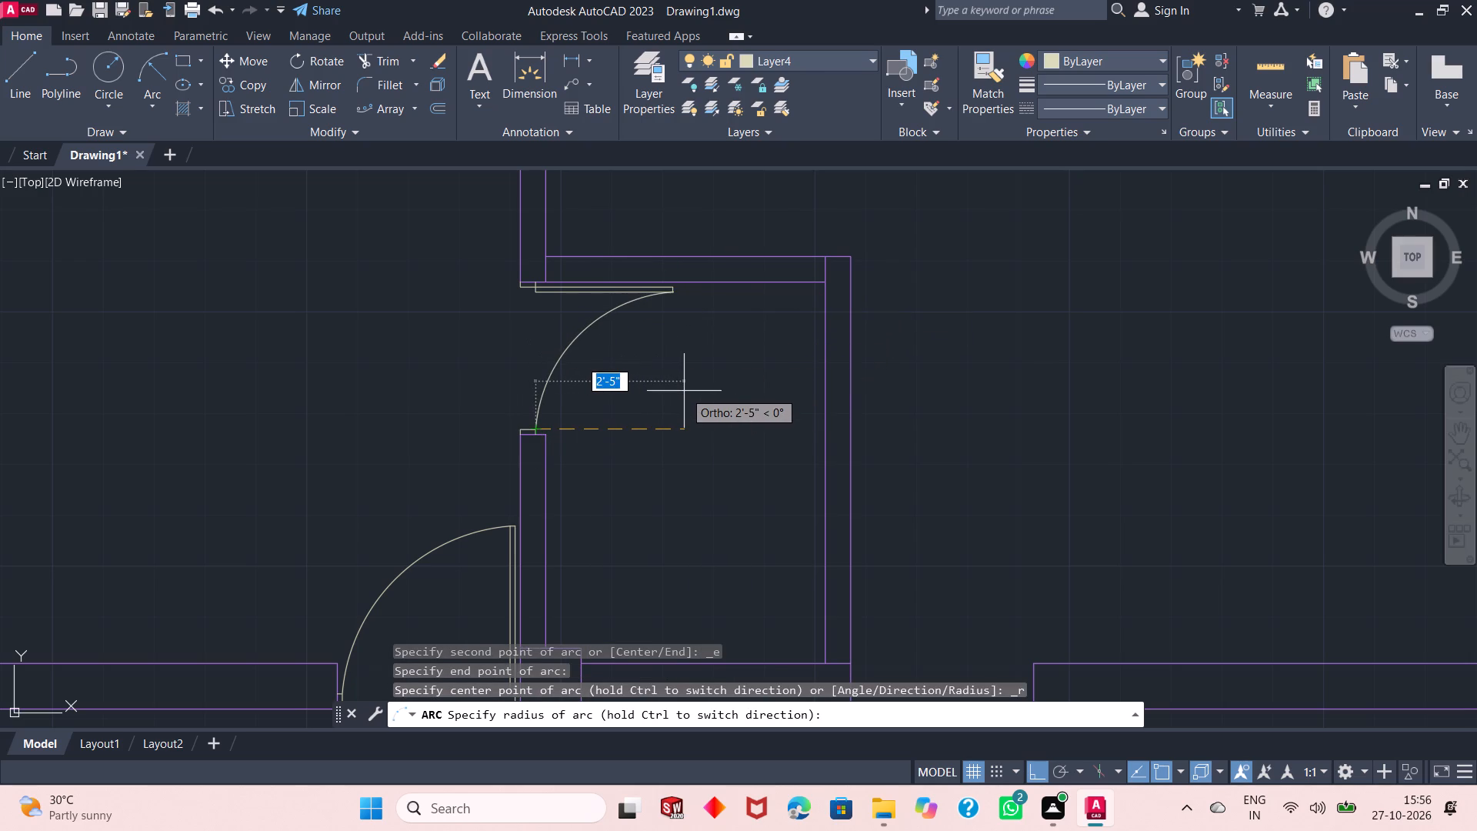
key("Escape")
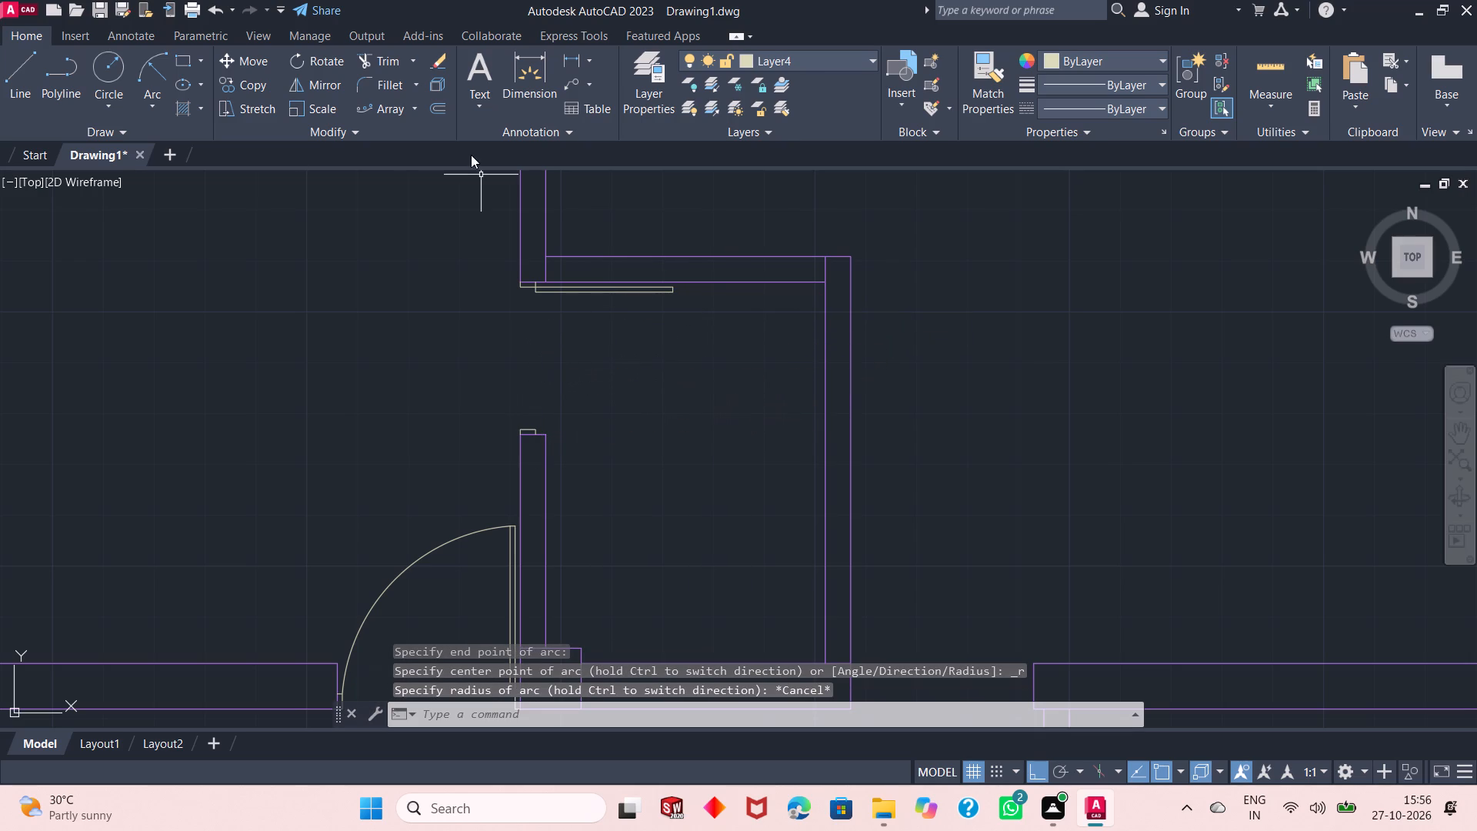
Draw the door swing as a start-end-radius arc from the stop's upper-right corner to the leaf's lower-right corner, radius 2'6".
left_click(150, 71)
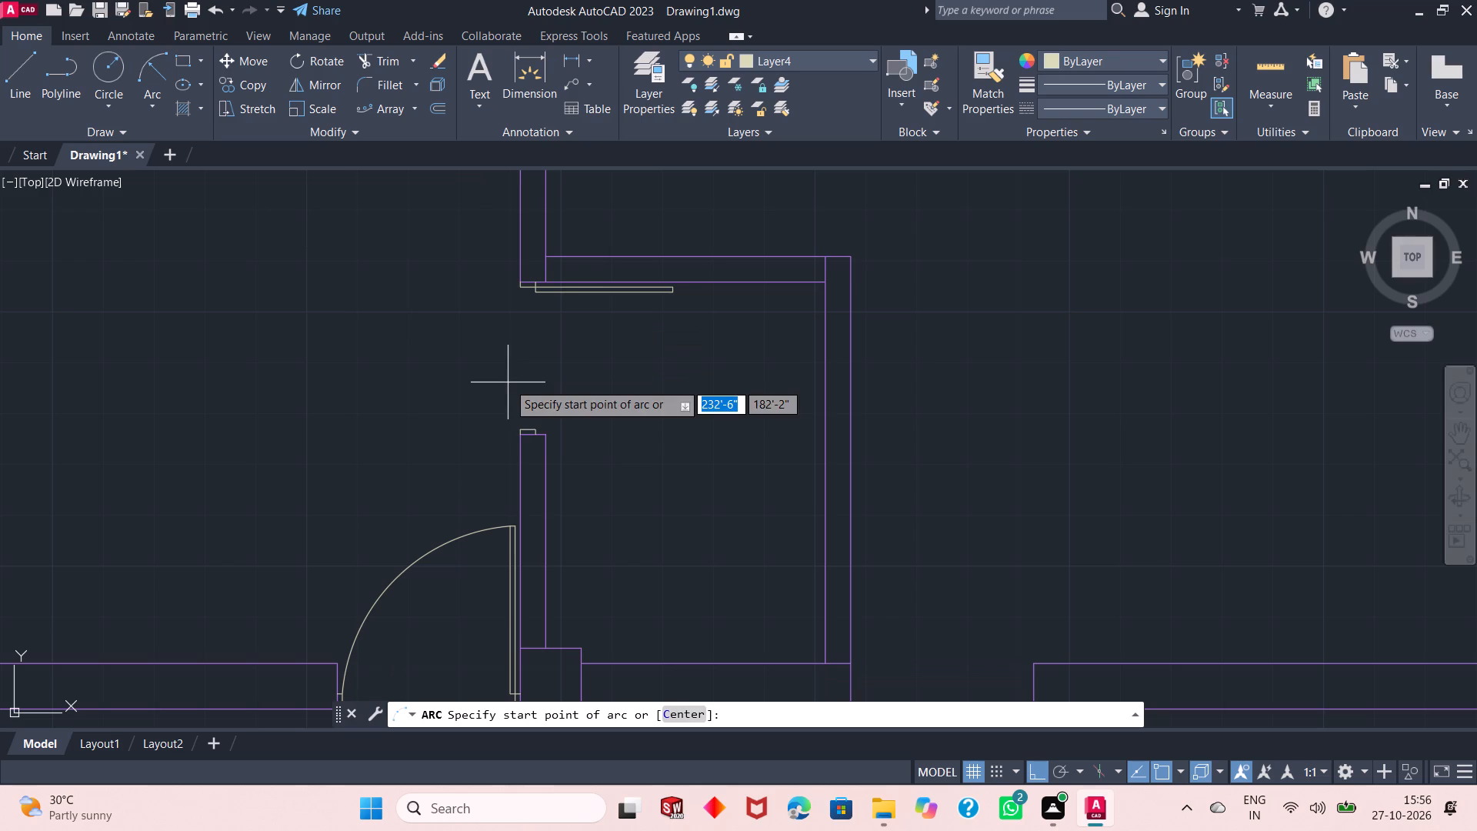
left_click(536, 429)
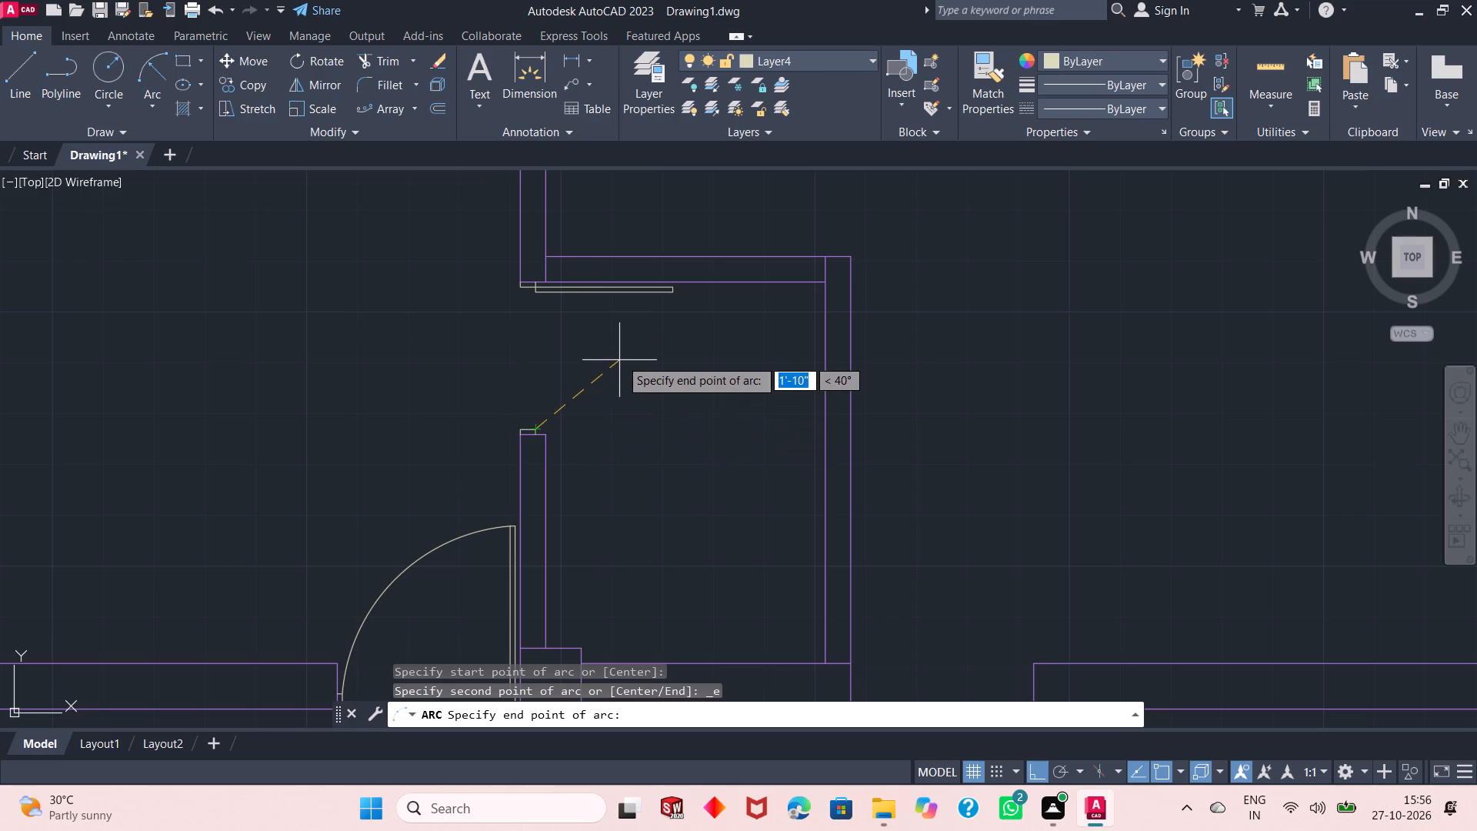
left_click(672, 296)
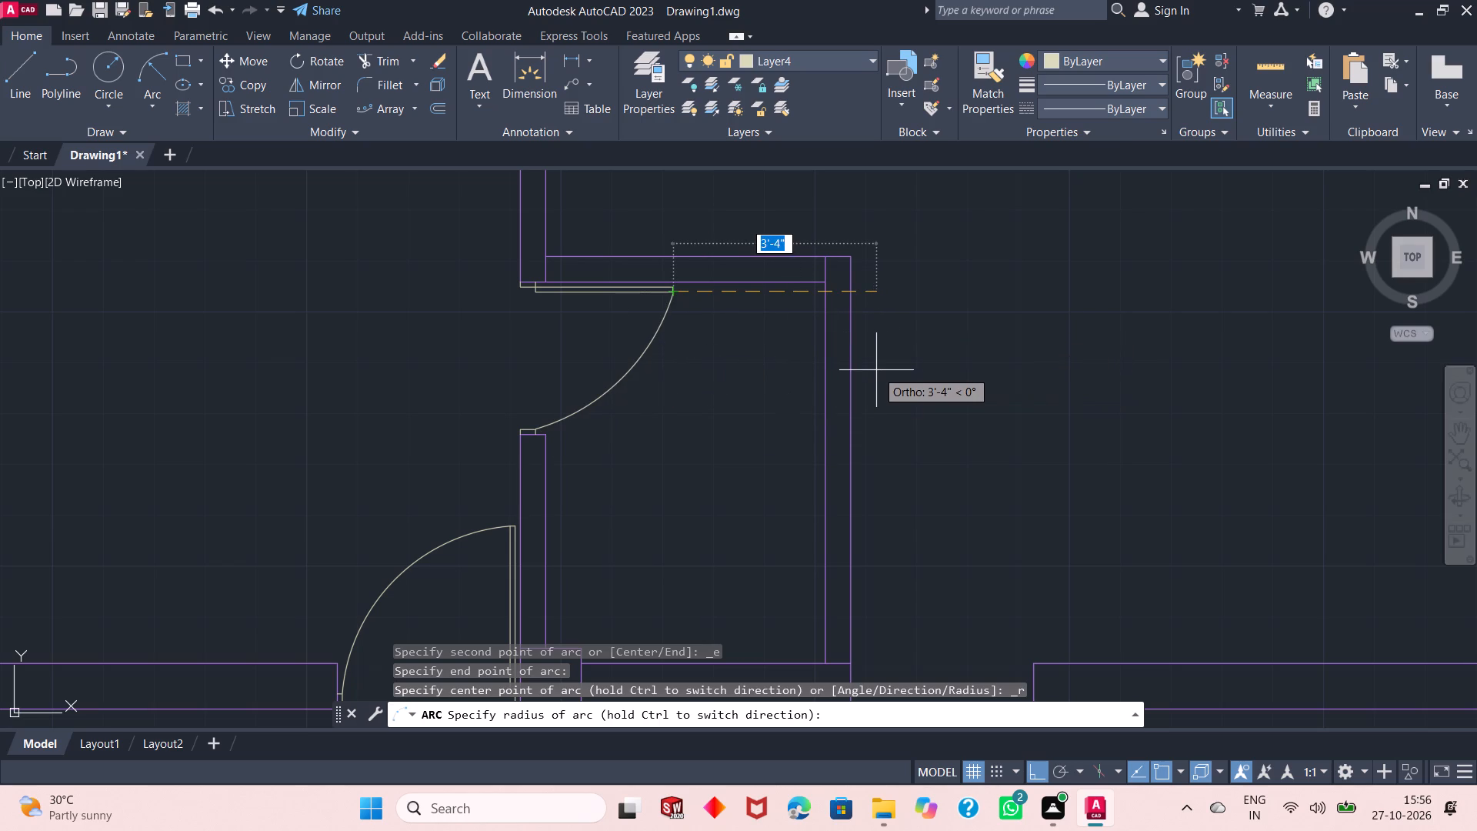
type("2'6\"")
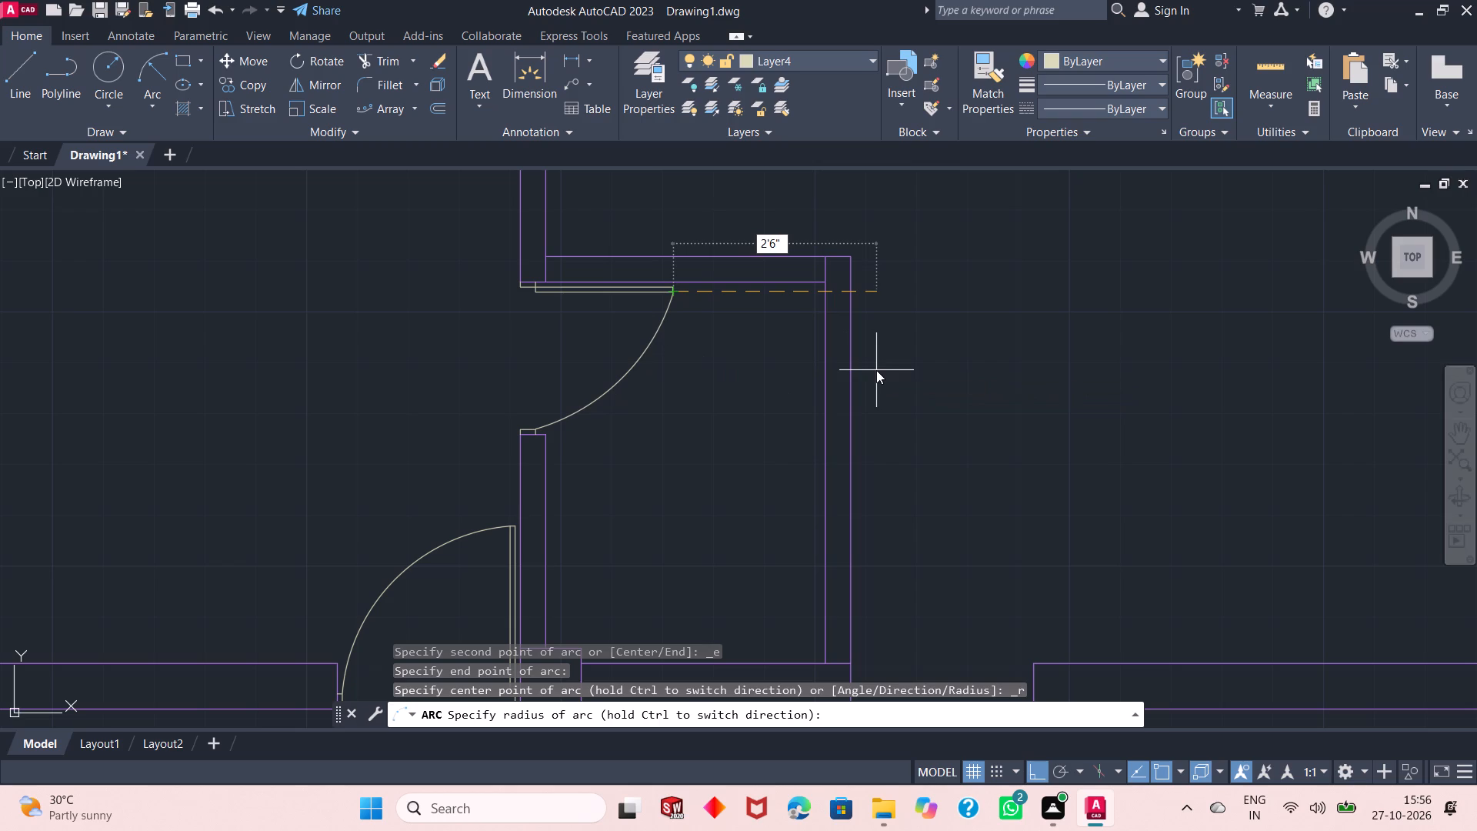
key("Return")
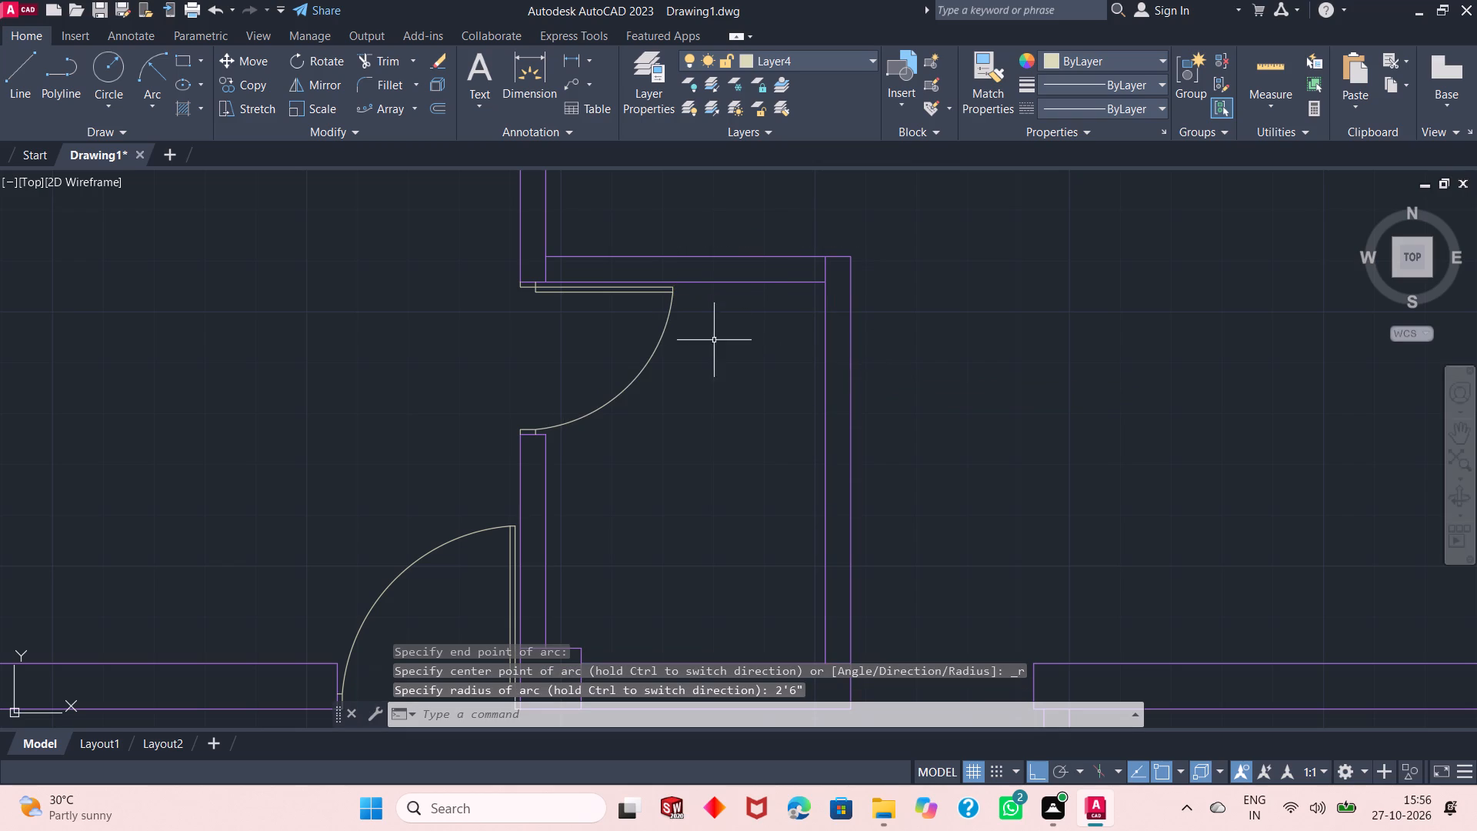
Draw the upper small room's door leaf from the upper wall end's lower-right corner: 1" down, 2'6" left, 1" down, 2'3" right, 2" up.
scroll(662, 428, "down", 3, "ctrl")
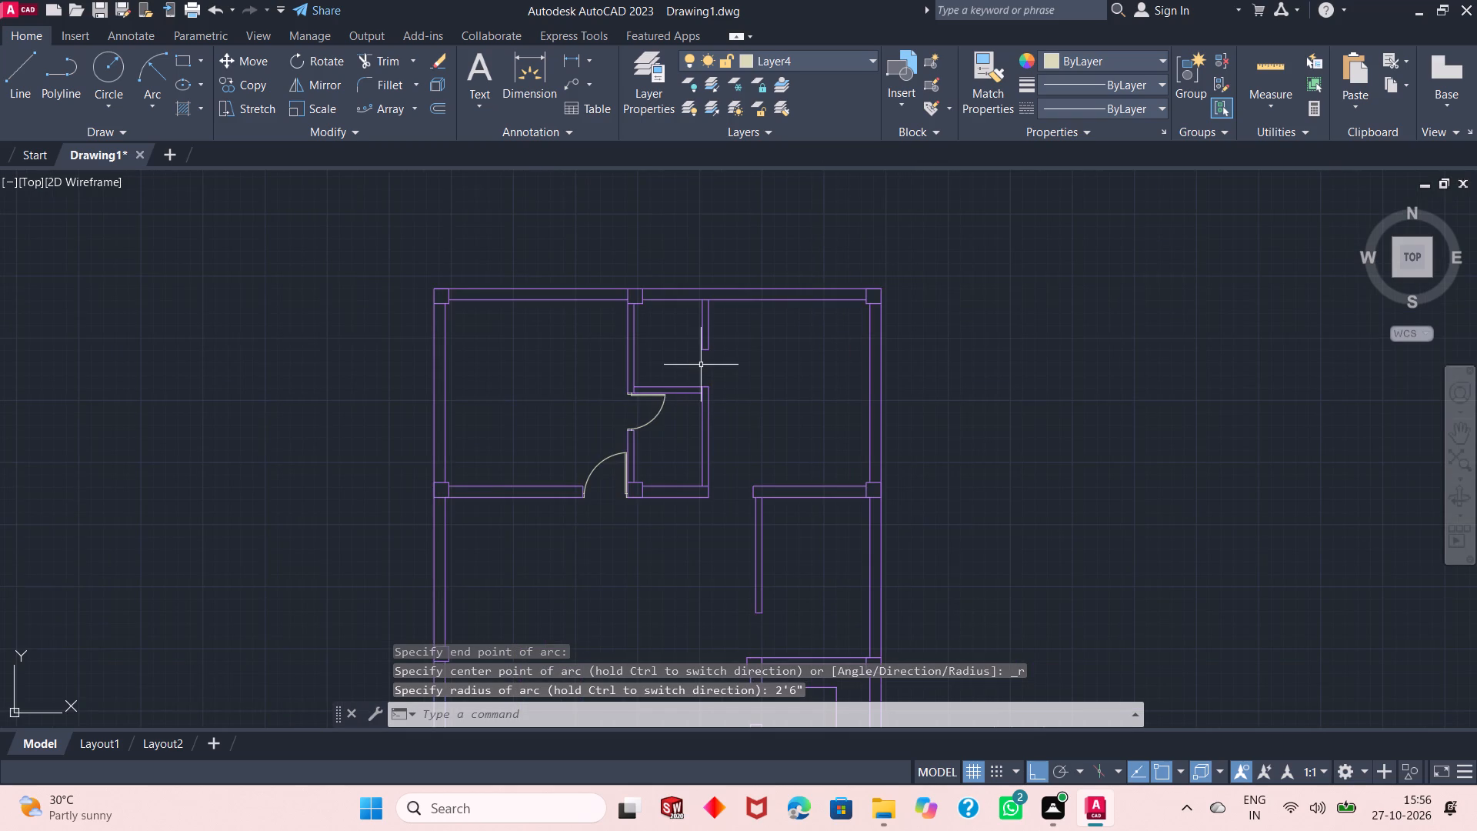
scroll(702, 361, "up", 4, "ctrl")
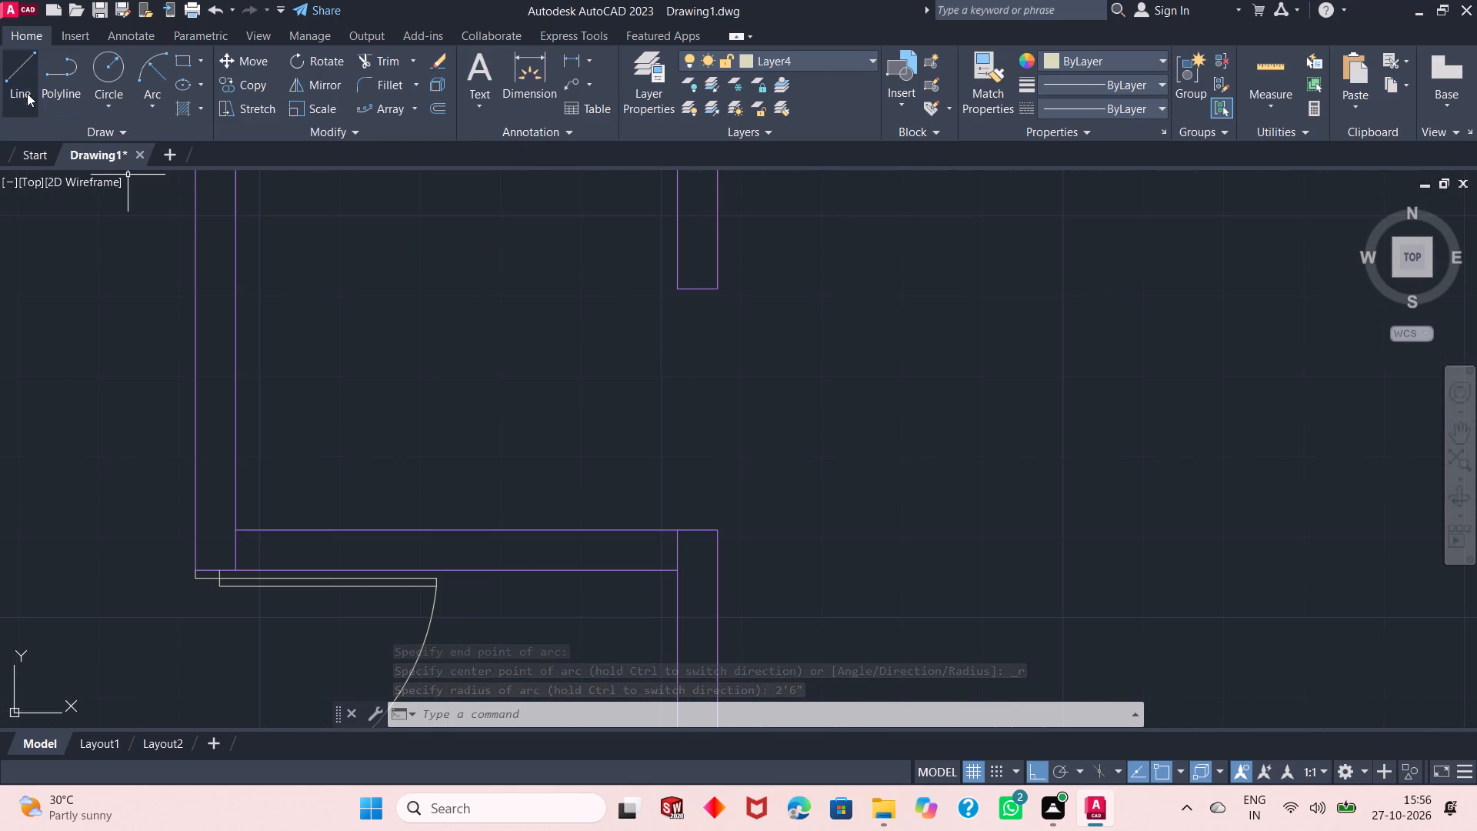
left_click(21, 81)
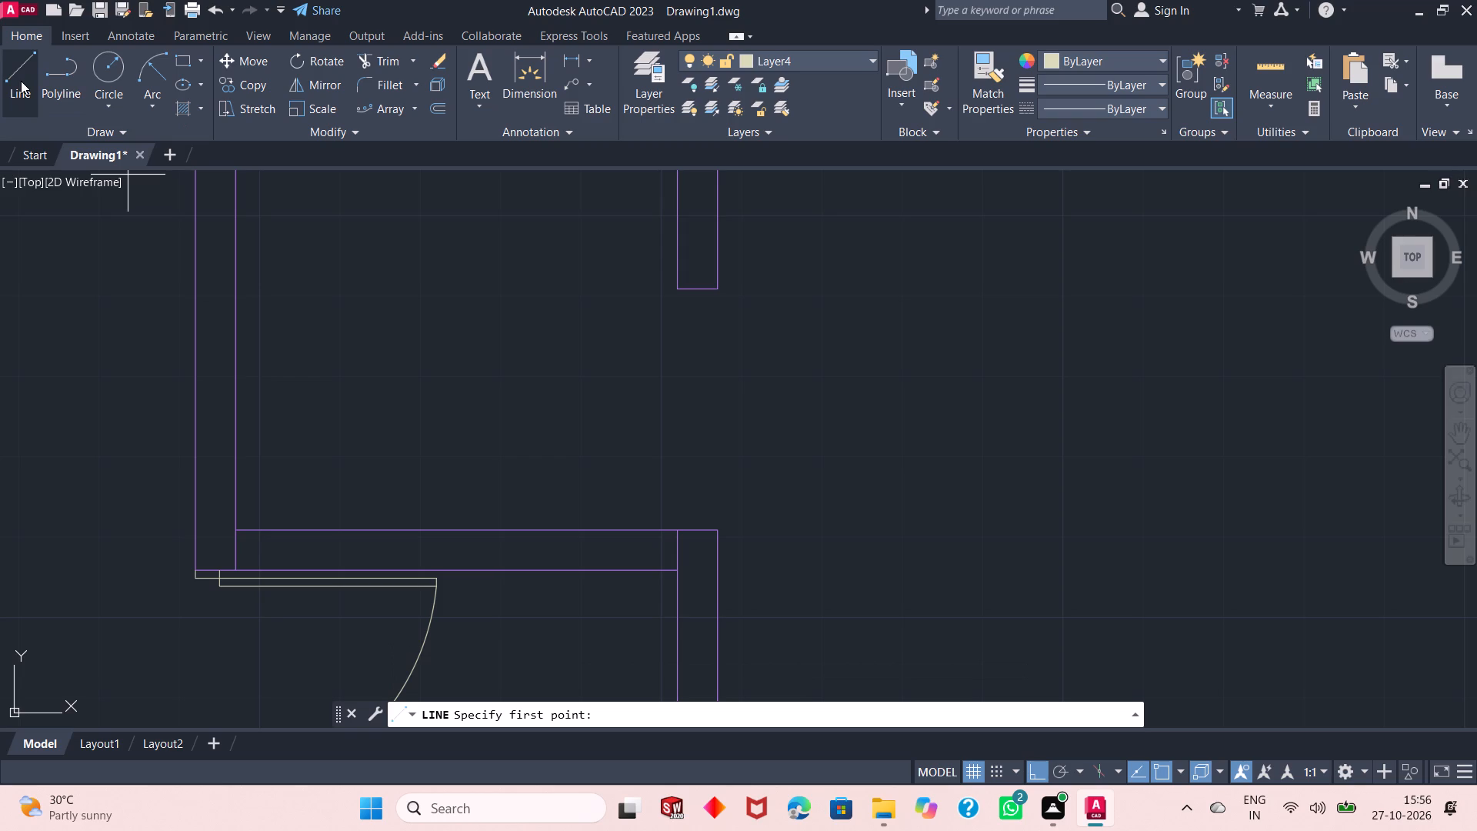
left_click(718, 292)
type("1\"")
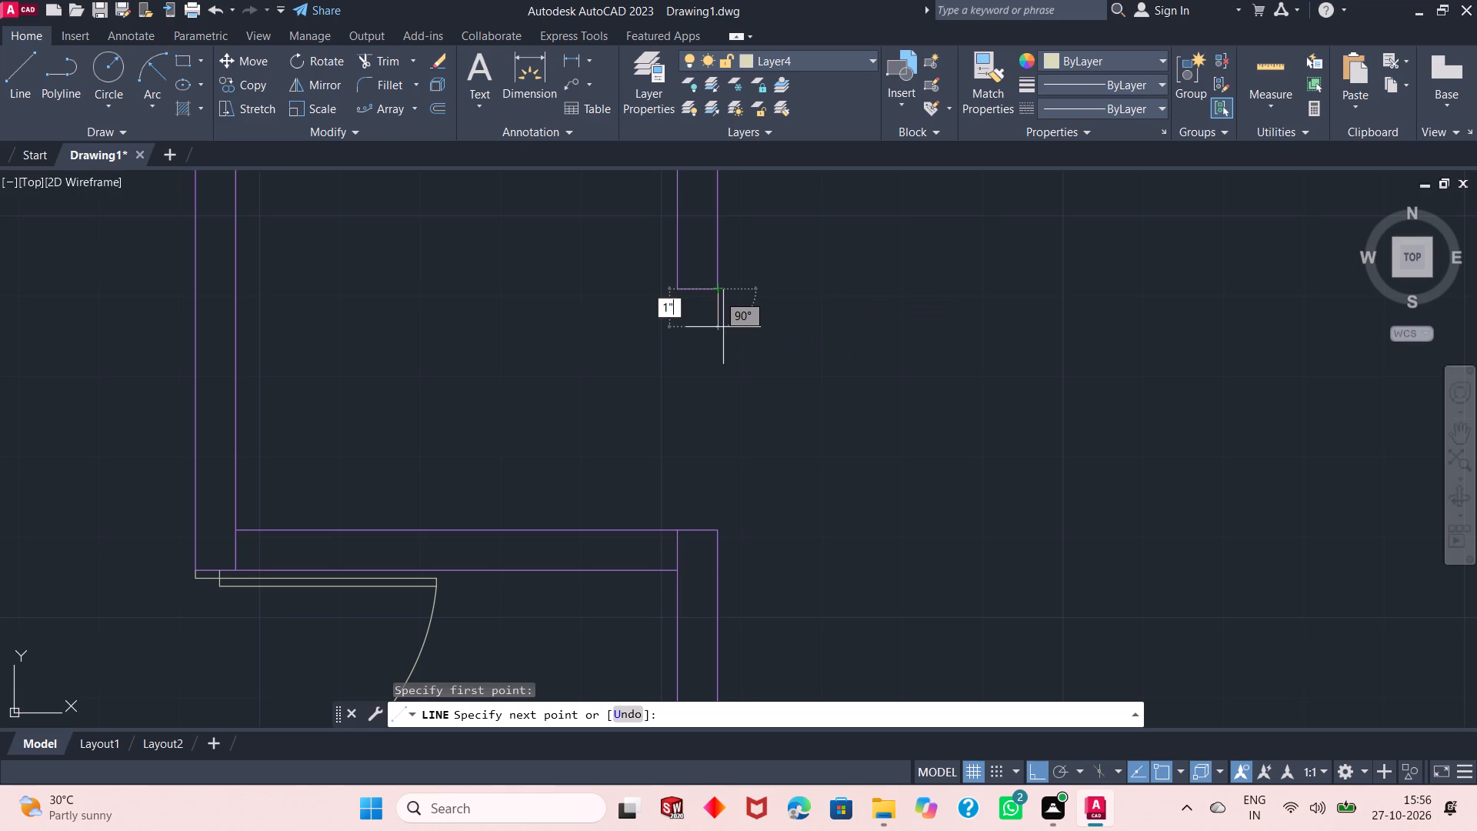
key("Return")
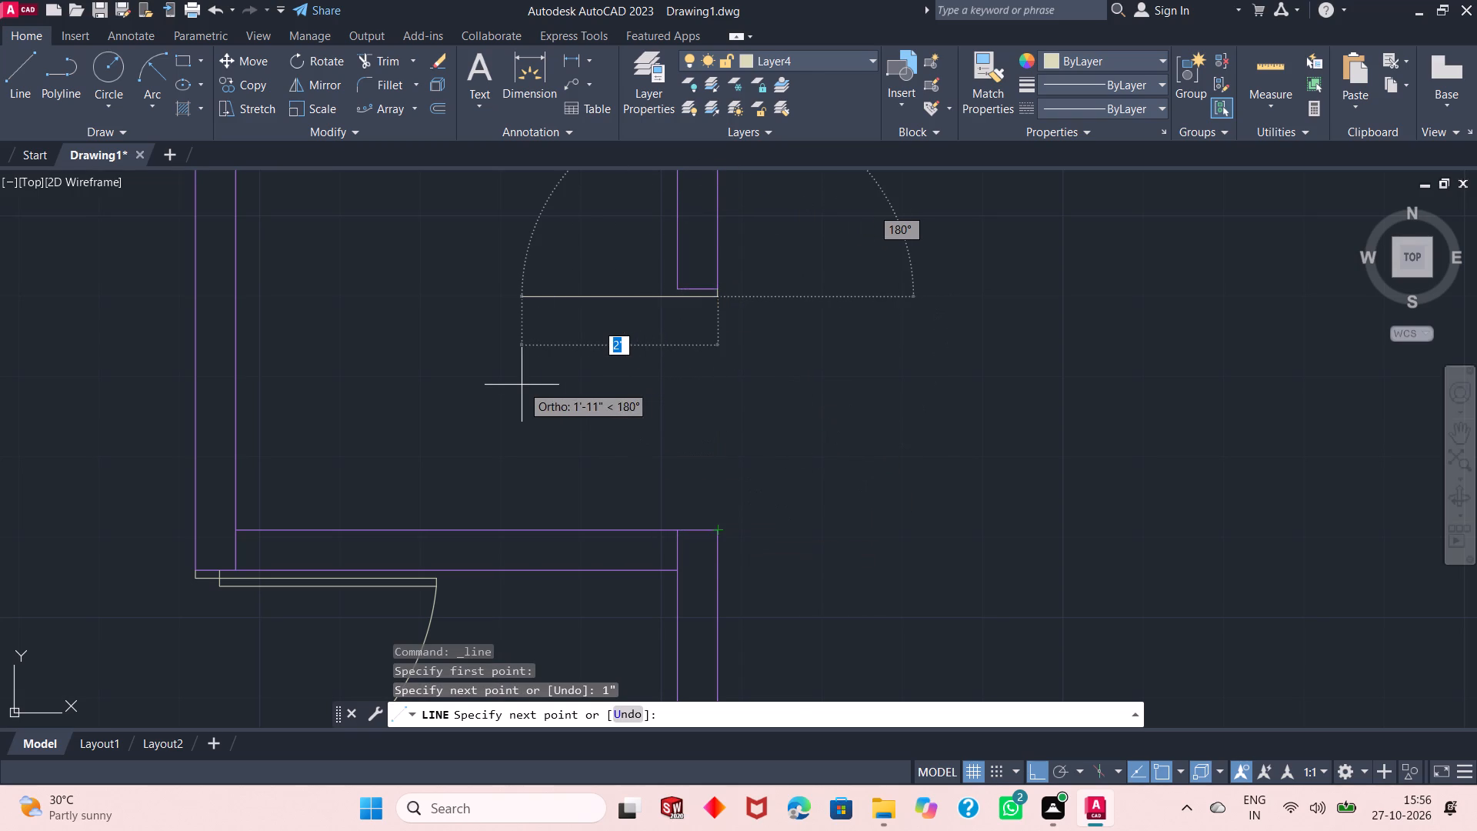
type("2'6\"")
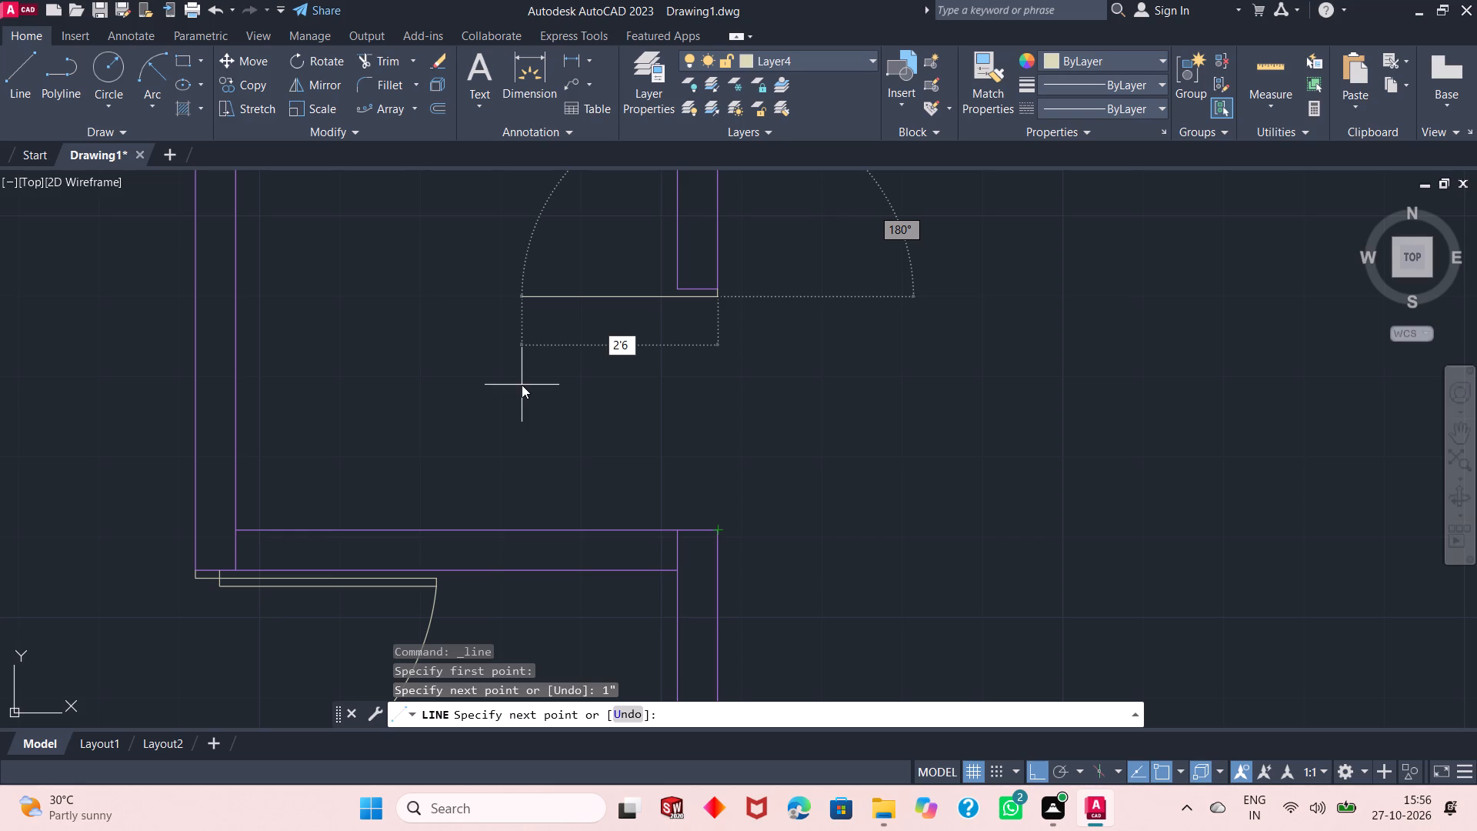
key("Return")
type("1\"")
key("Return")
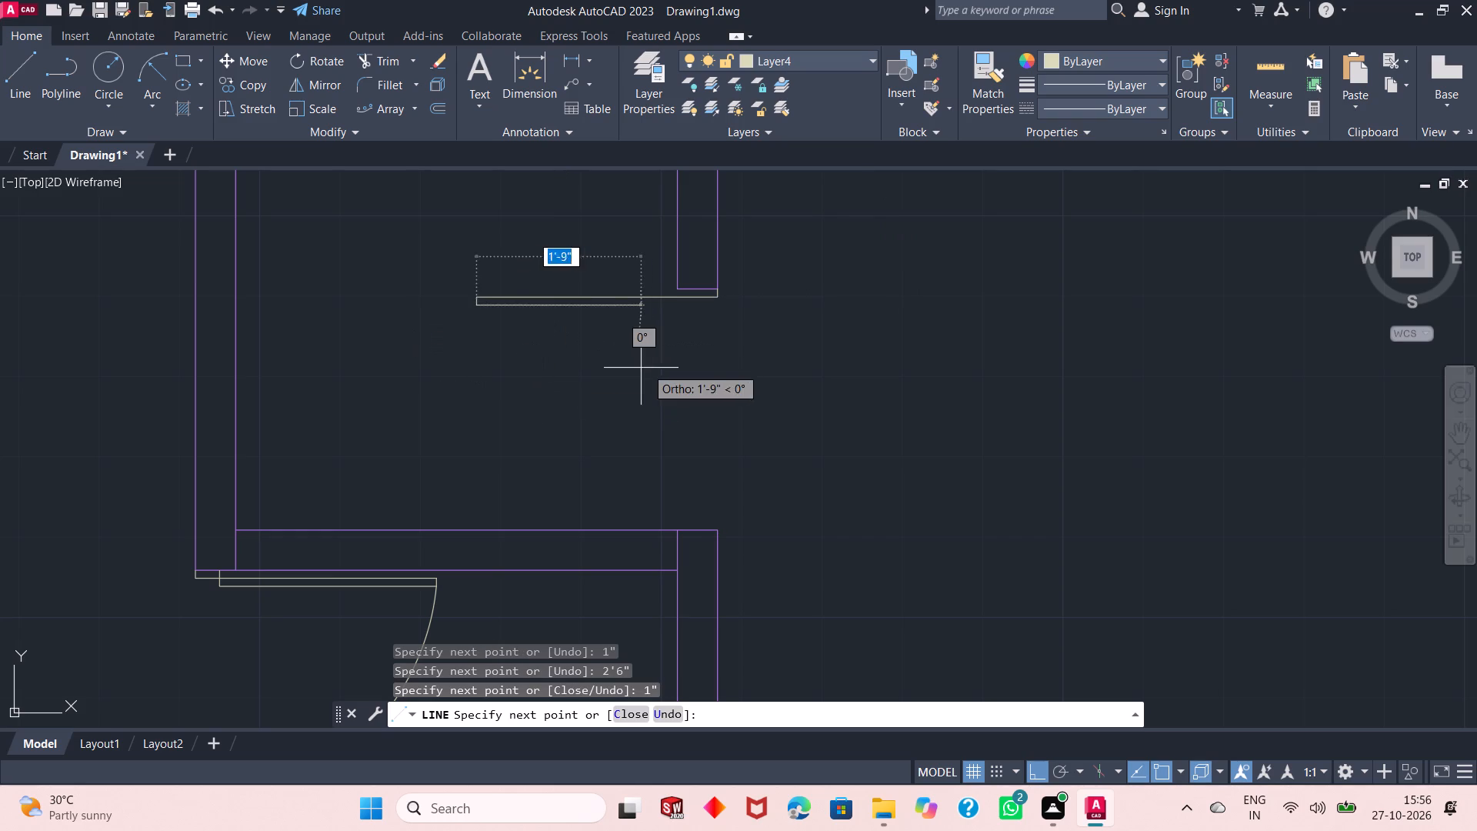
type("2'")
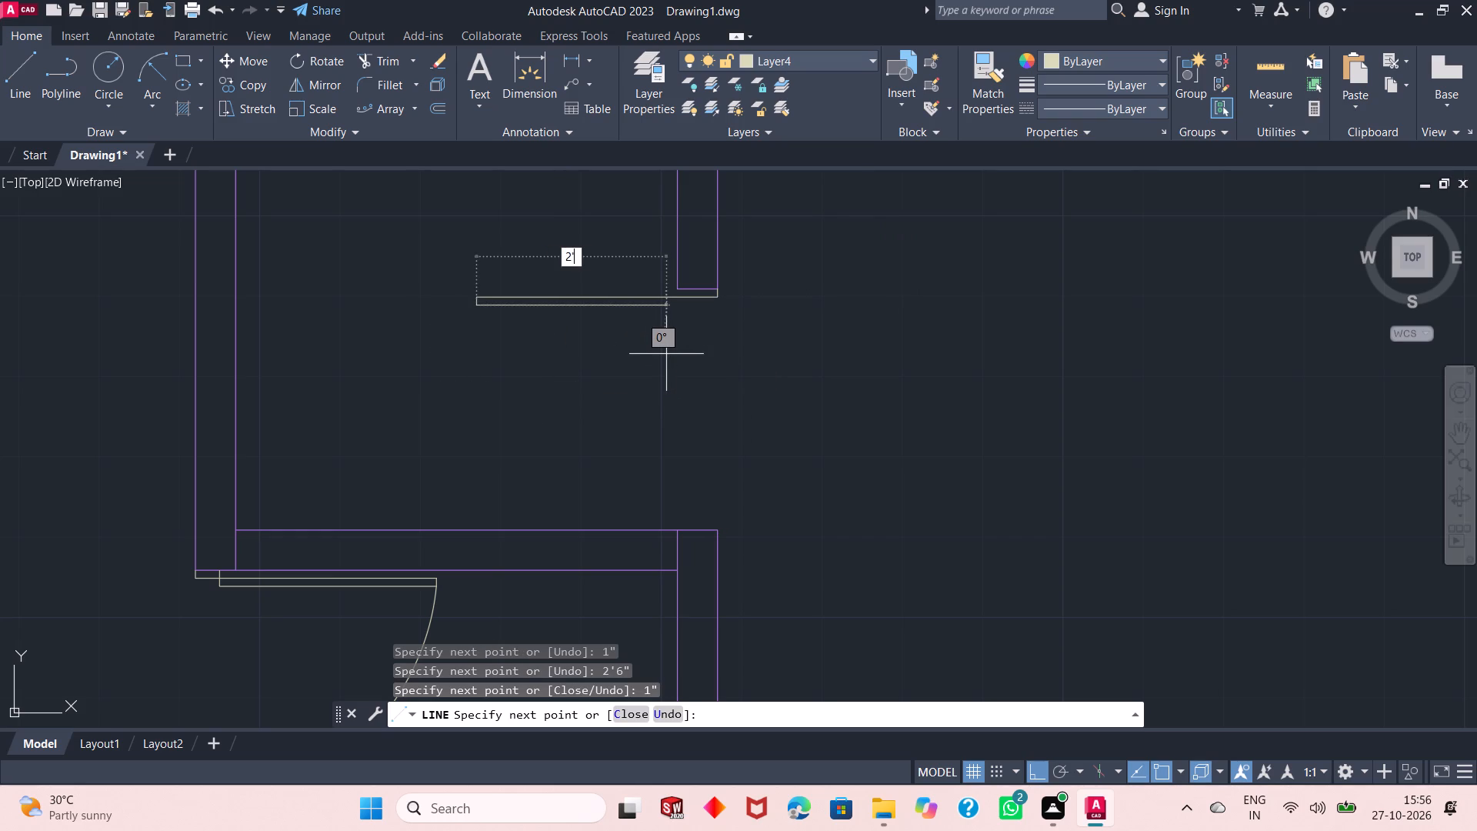
type("3\"")
key("Return")
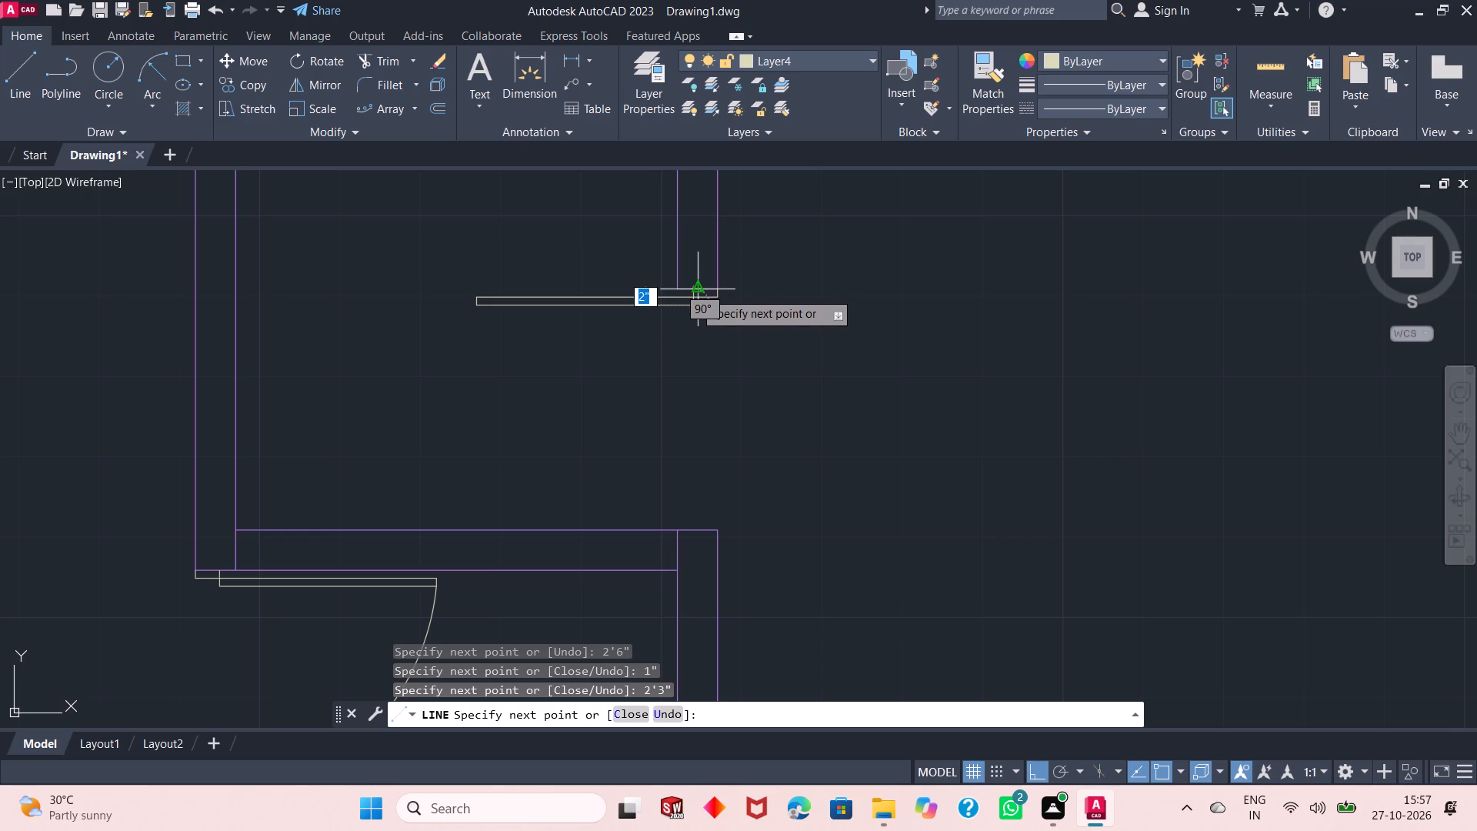
scroll(694, 292, "up", 1, "ctrl")
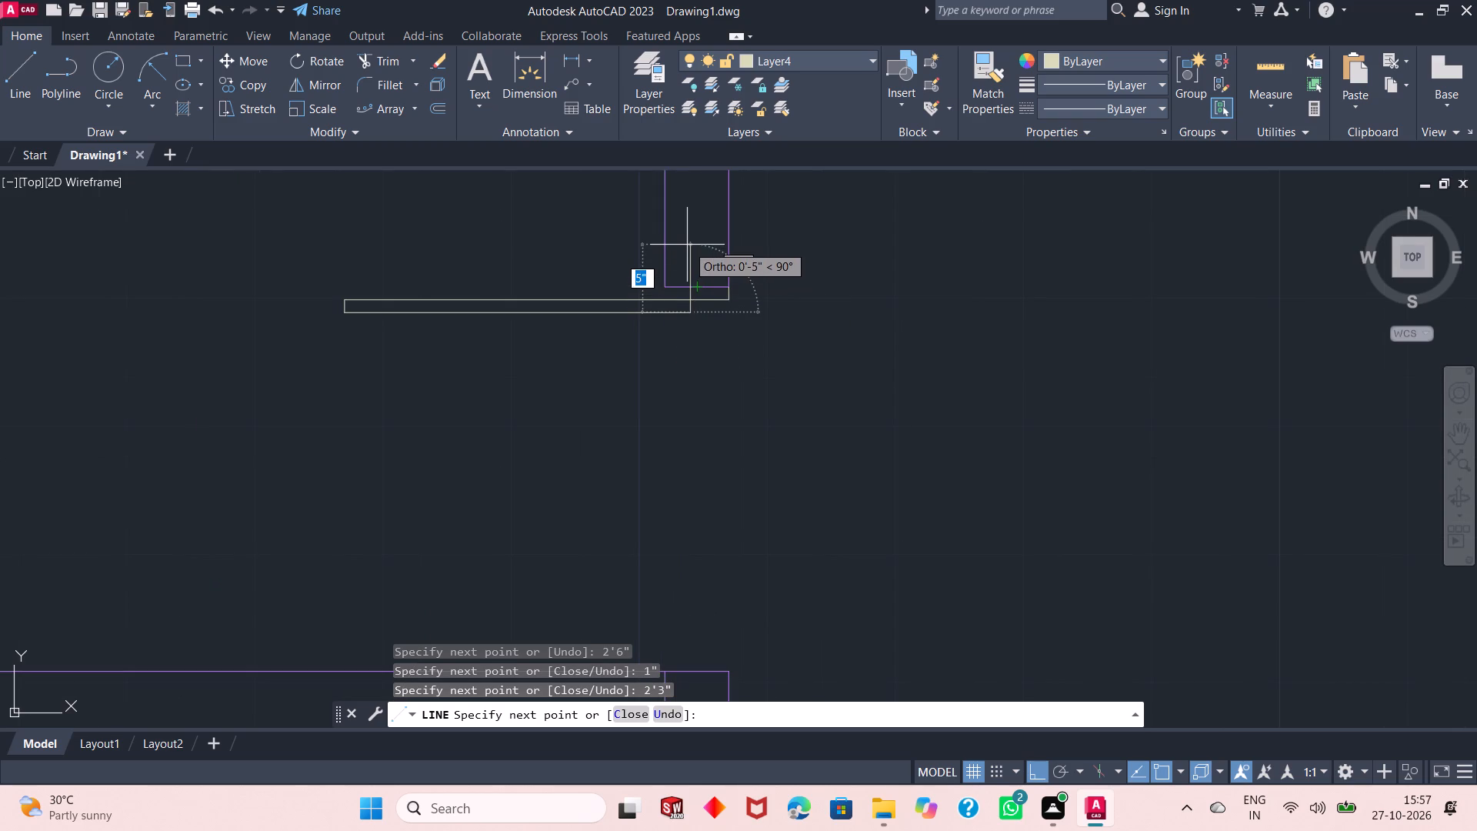
type("2\"")
key("Return")
key("Return")
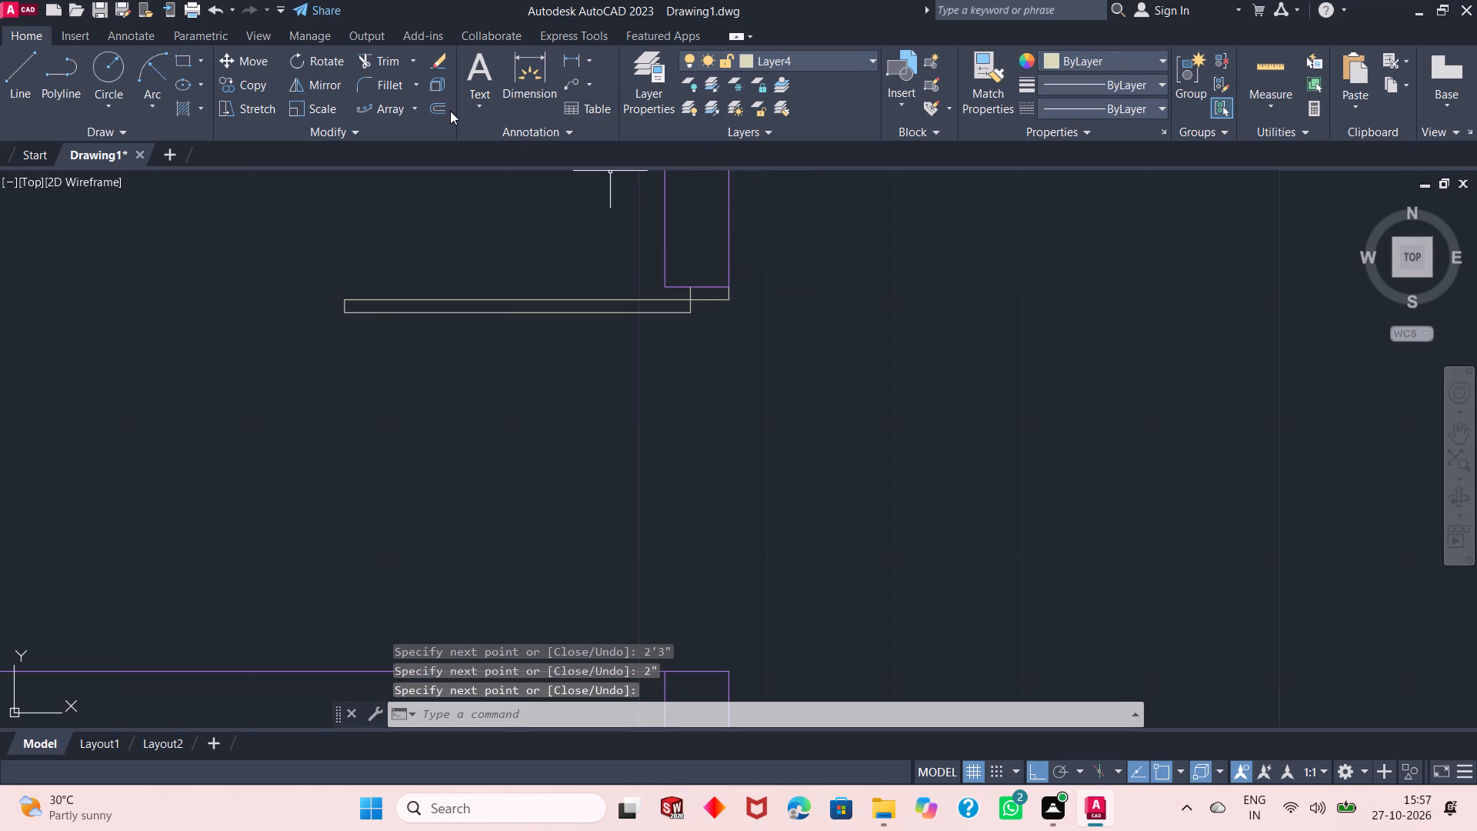
Draw a 1" by 3" door stop at the upper-right corner of the wall end opposite the upper small room's door leaf.
left_click(27, 69)
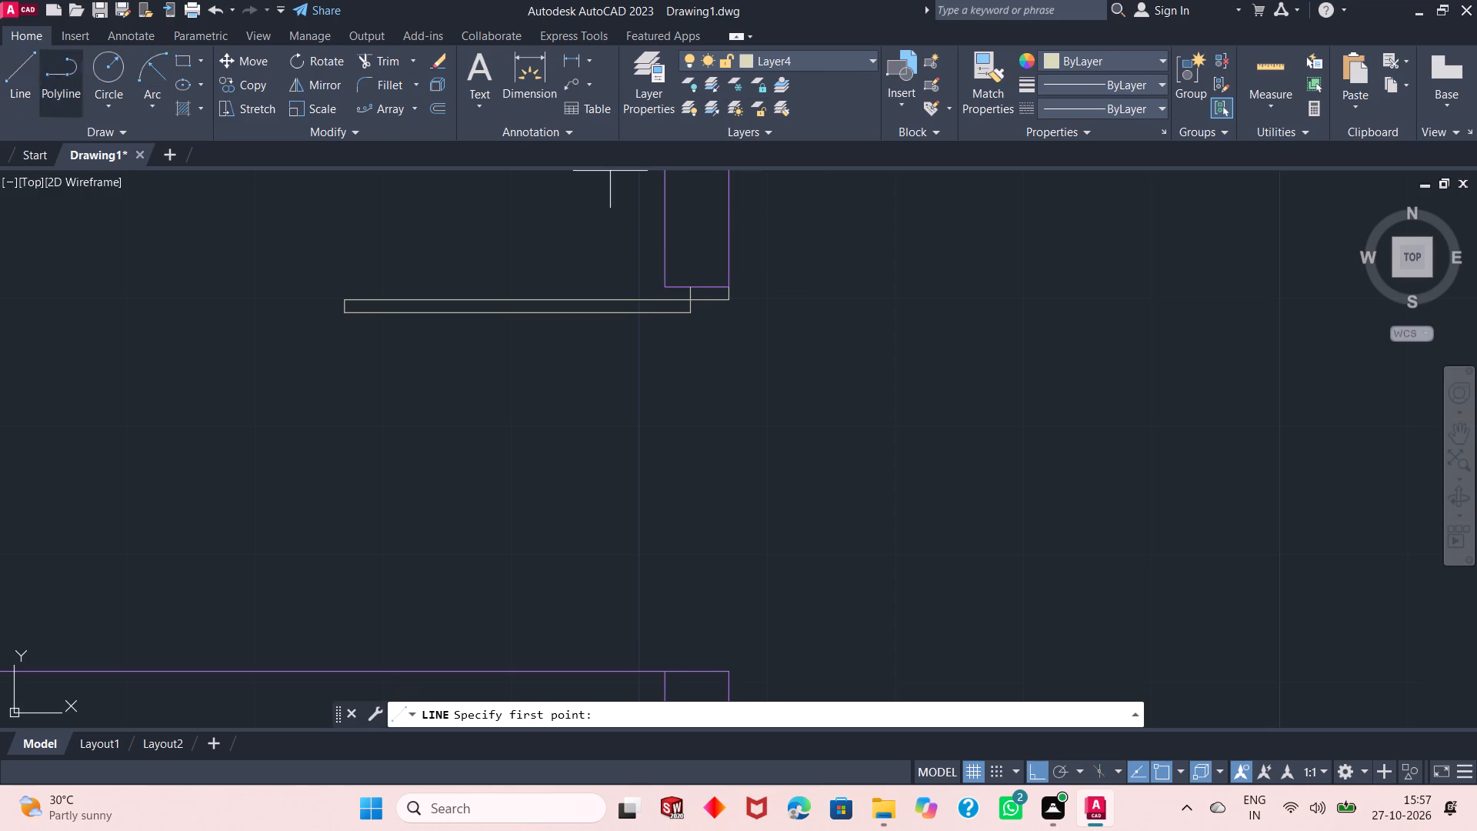
left_click(732, 669)
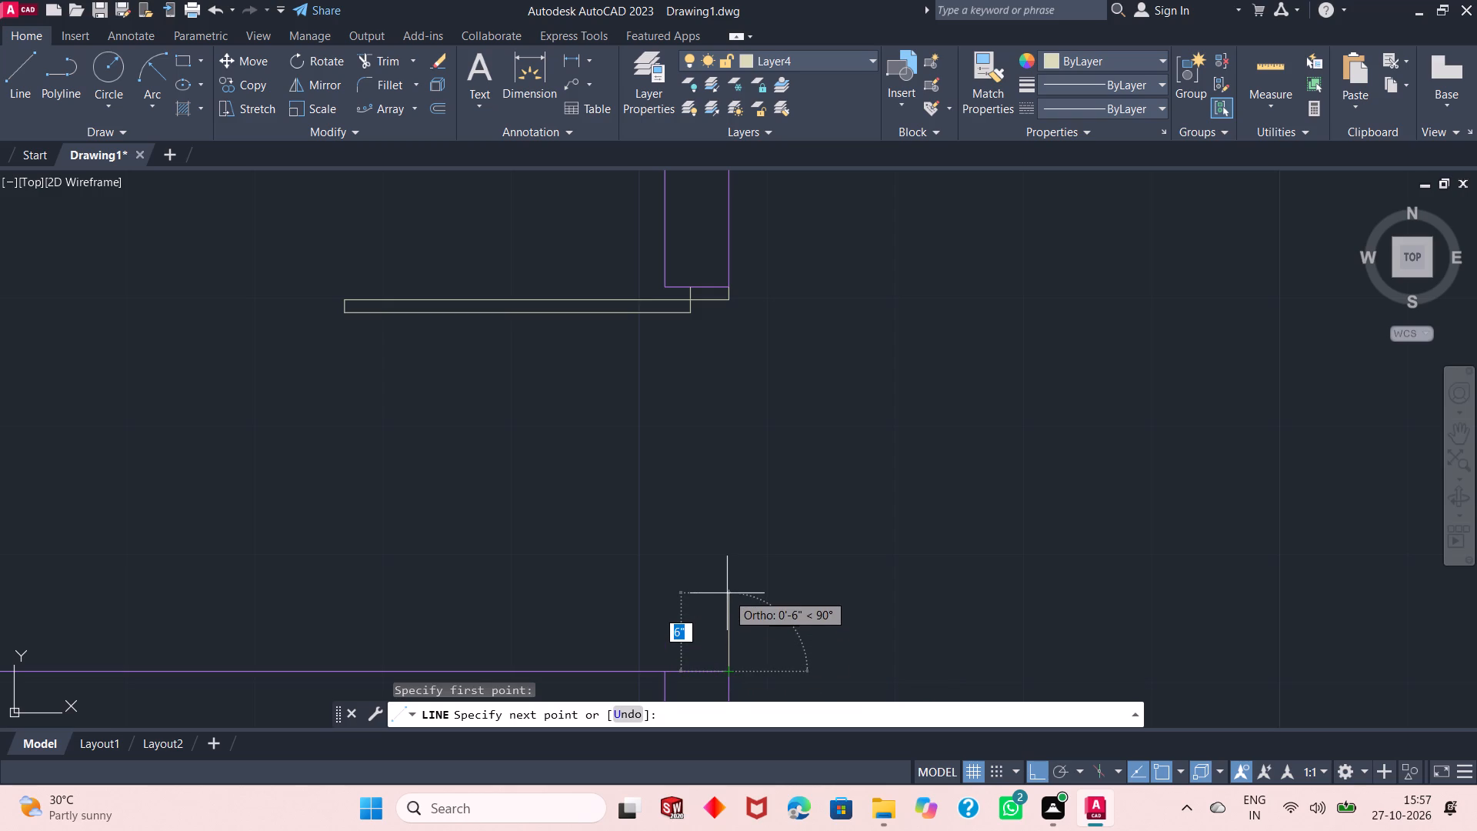
type("1\"")
key("Return")
type("3\"")
key("Return")
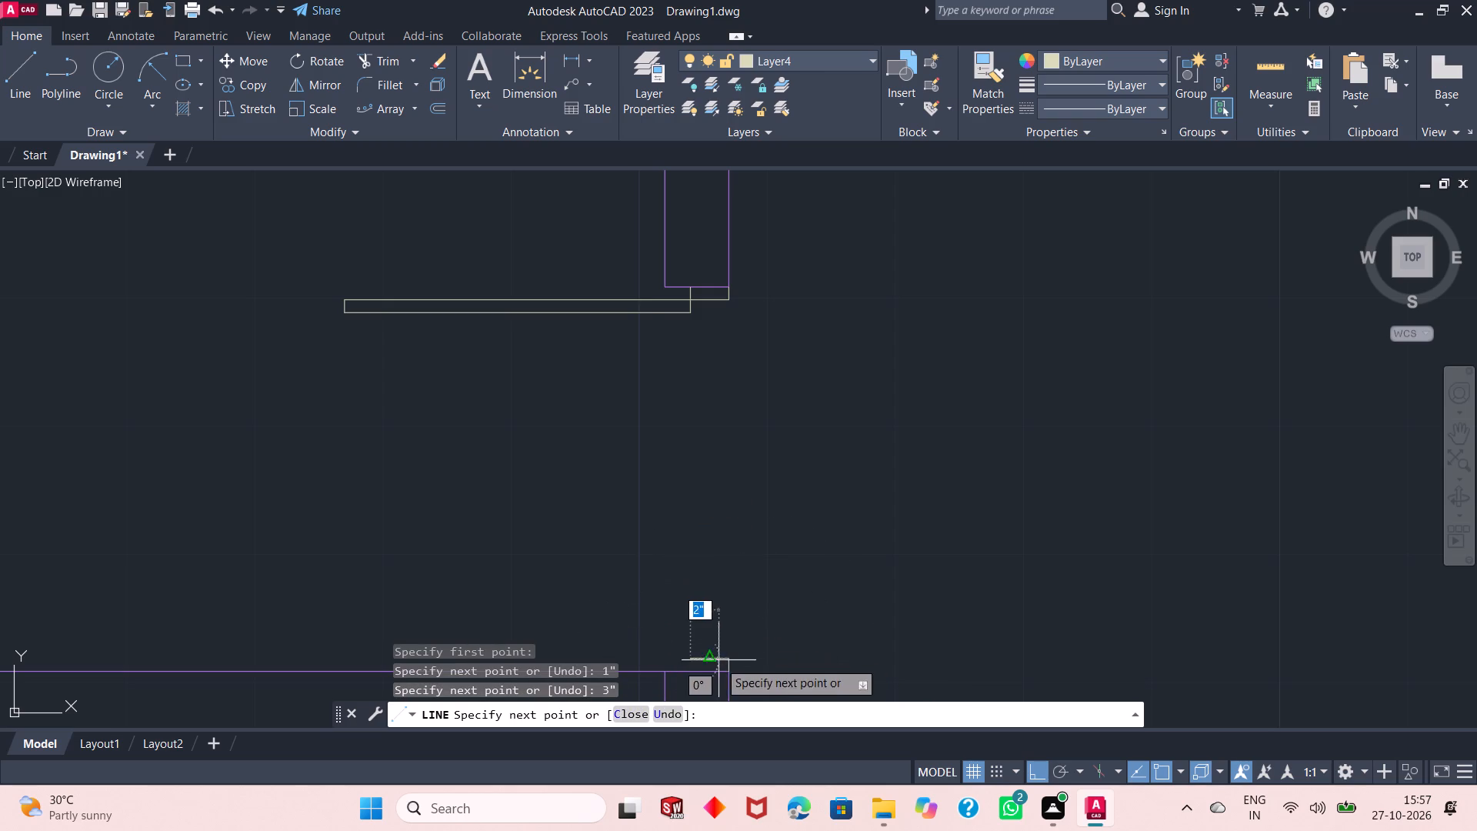
type("1\"")
key("Return")
key("Return")
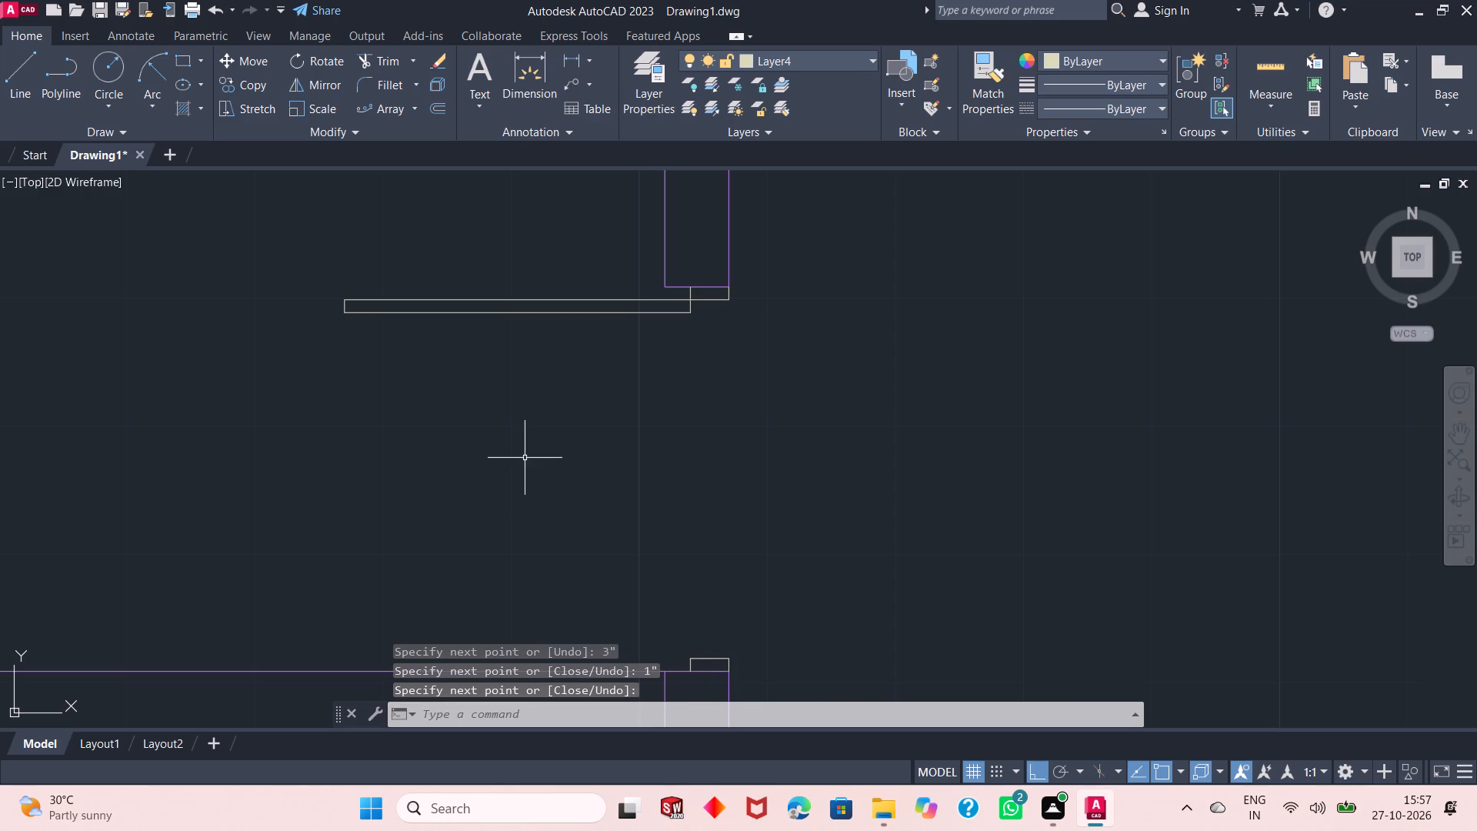
Draw the door swing as a start-end-radius arc from the leaf's lower-left corner to the stop's upper-left corner, radius 2'6".
scroll(617, 475, "down", 1, "ctrl")
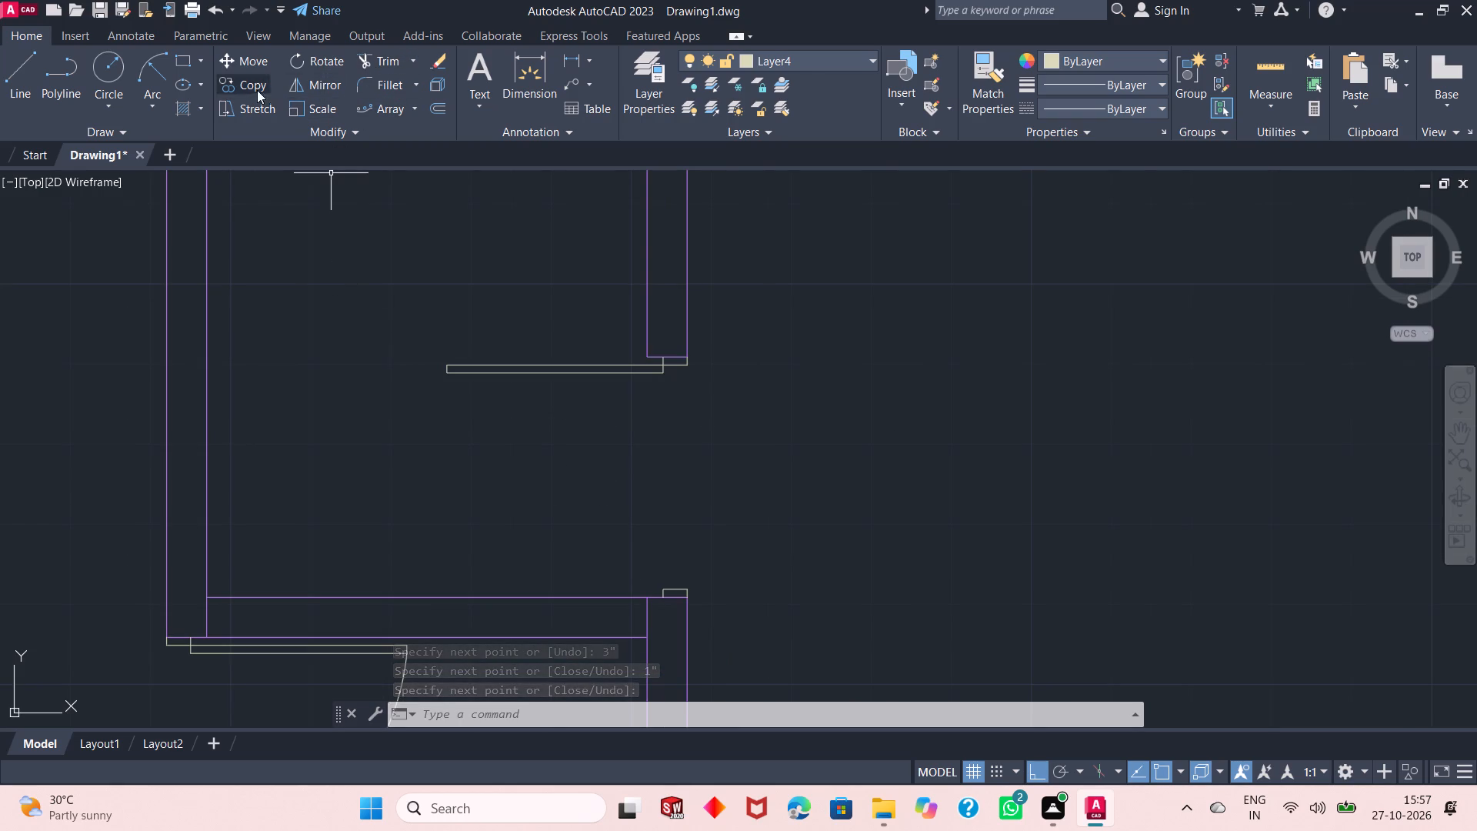
left_click(148, 67)
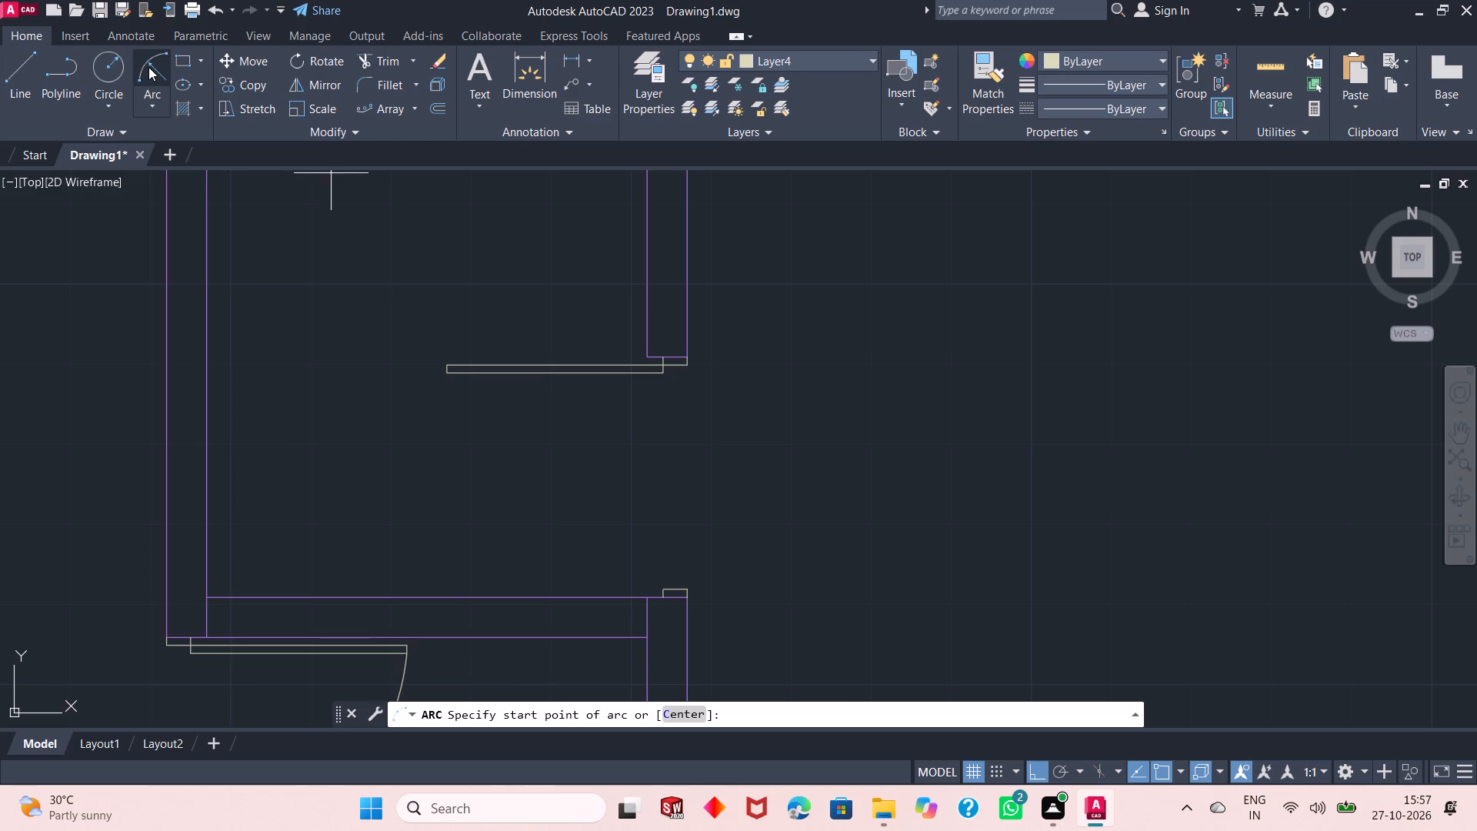
left_click(448, 376)
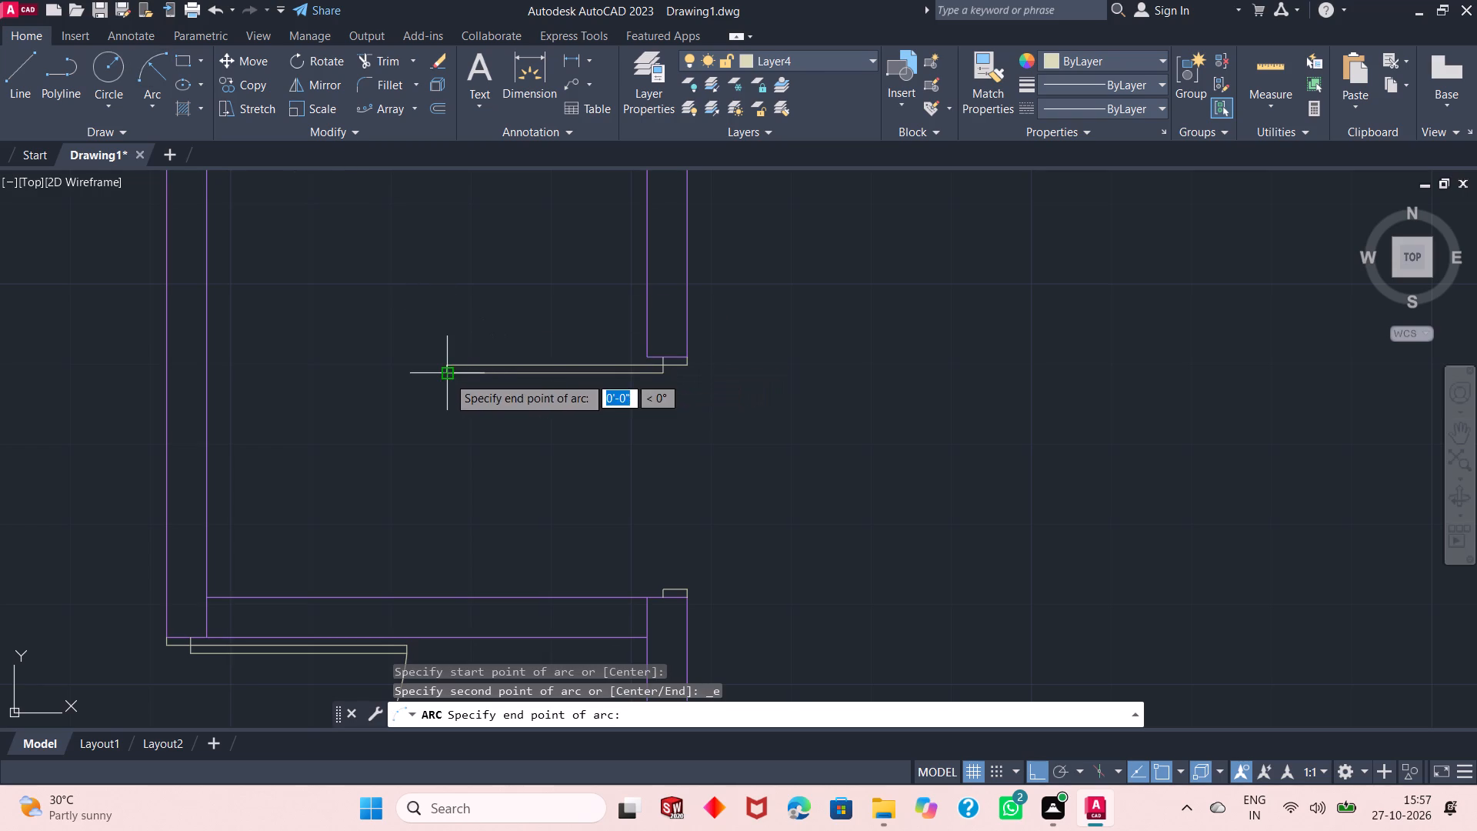
left_click(665, 592)
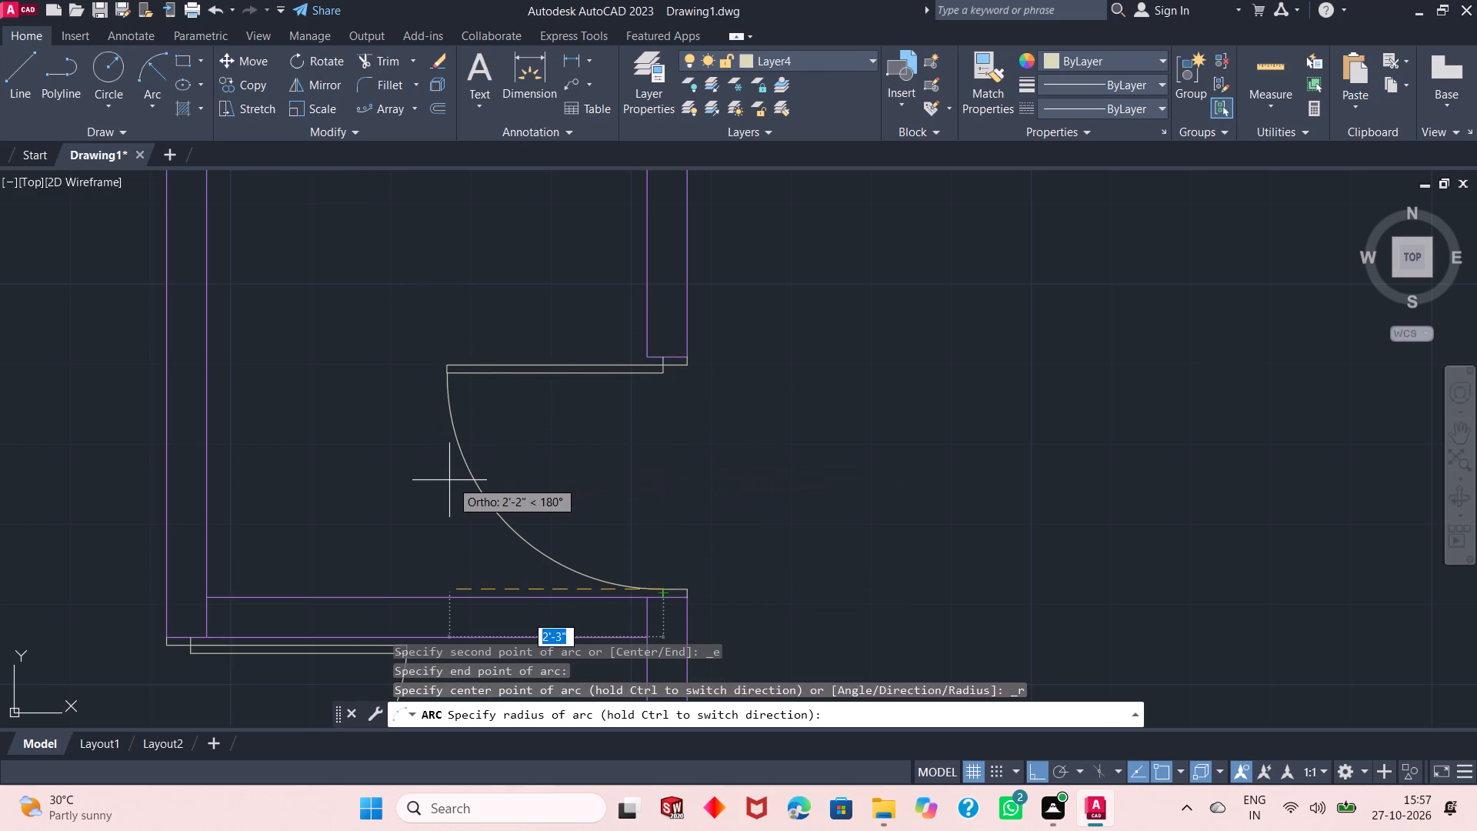
type("2'6\"")
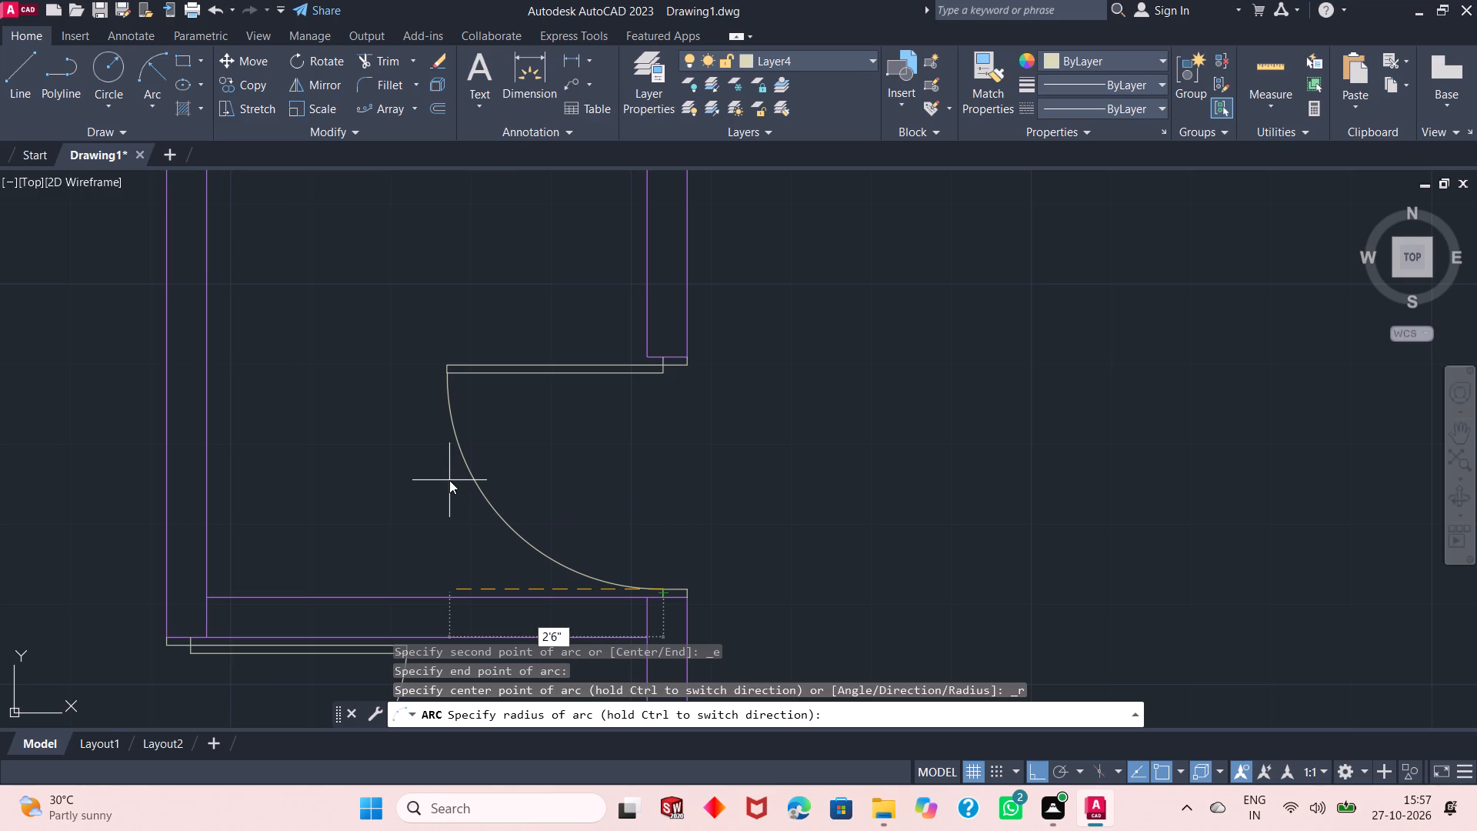
key("Return")
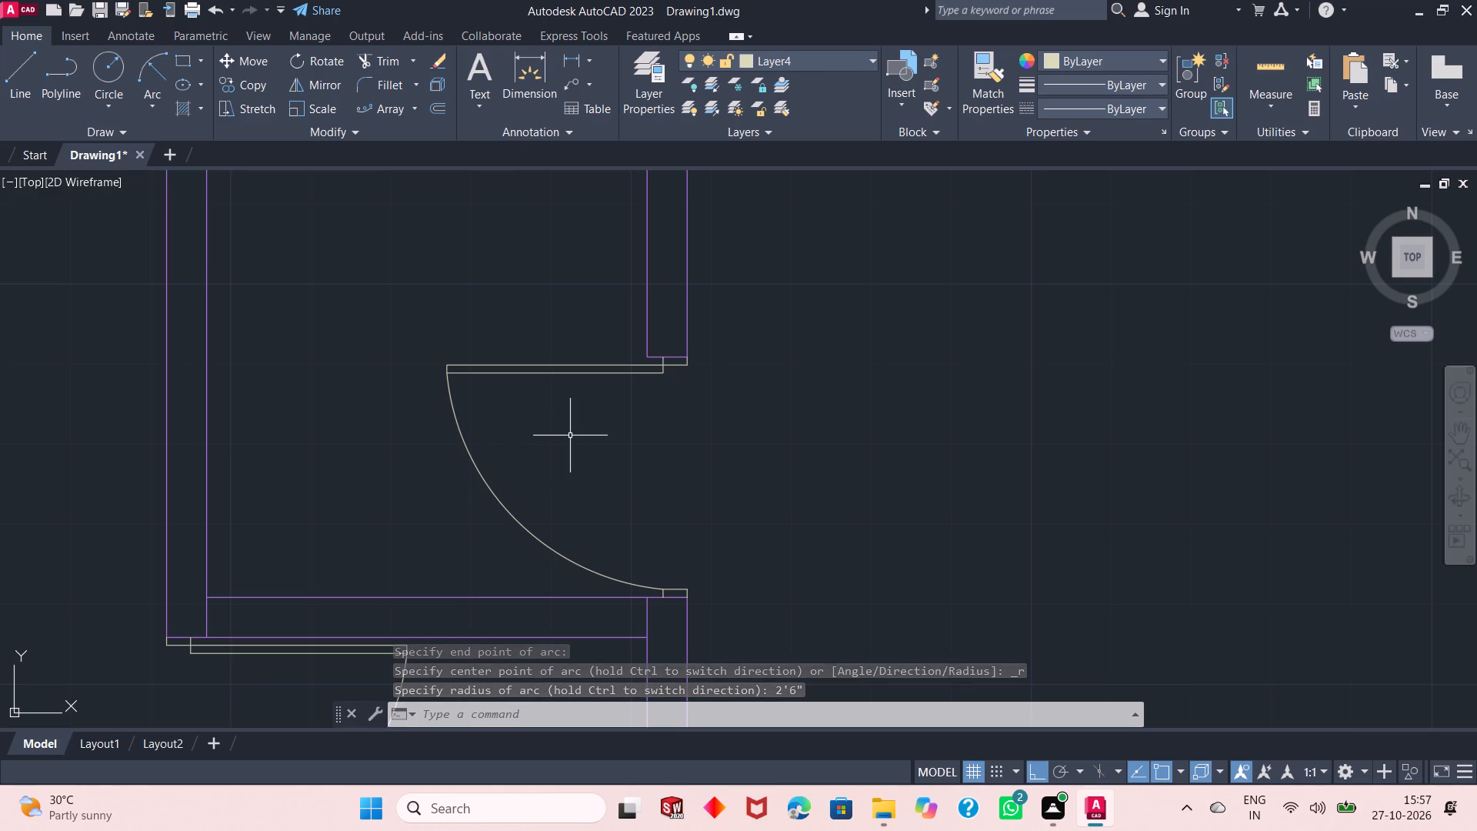
Start the large right-hand room's door outline at the lower-right corner of the wall end below the small rooms, going 1" right.
scroll(570, 436, "up", 2, "ctrl")
scroll(570, 436, "down", 5, "ctrl")
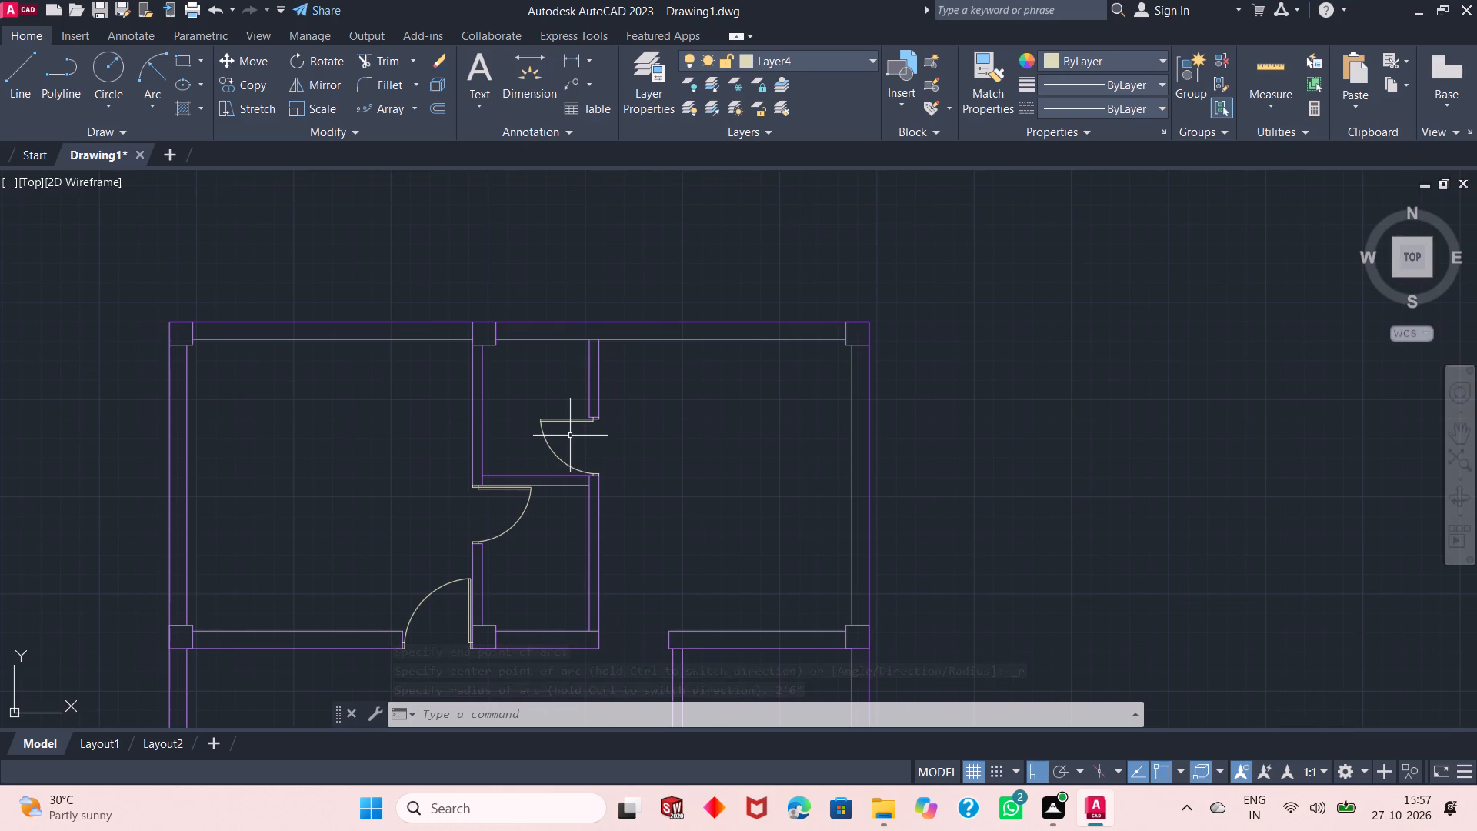
scroll(668, 341, "down", 1, "ctrl")
scroll(642, 532, "up", 2, "ctrl")
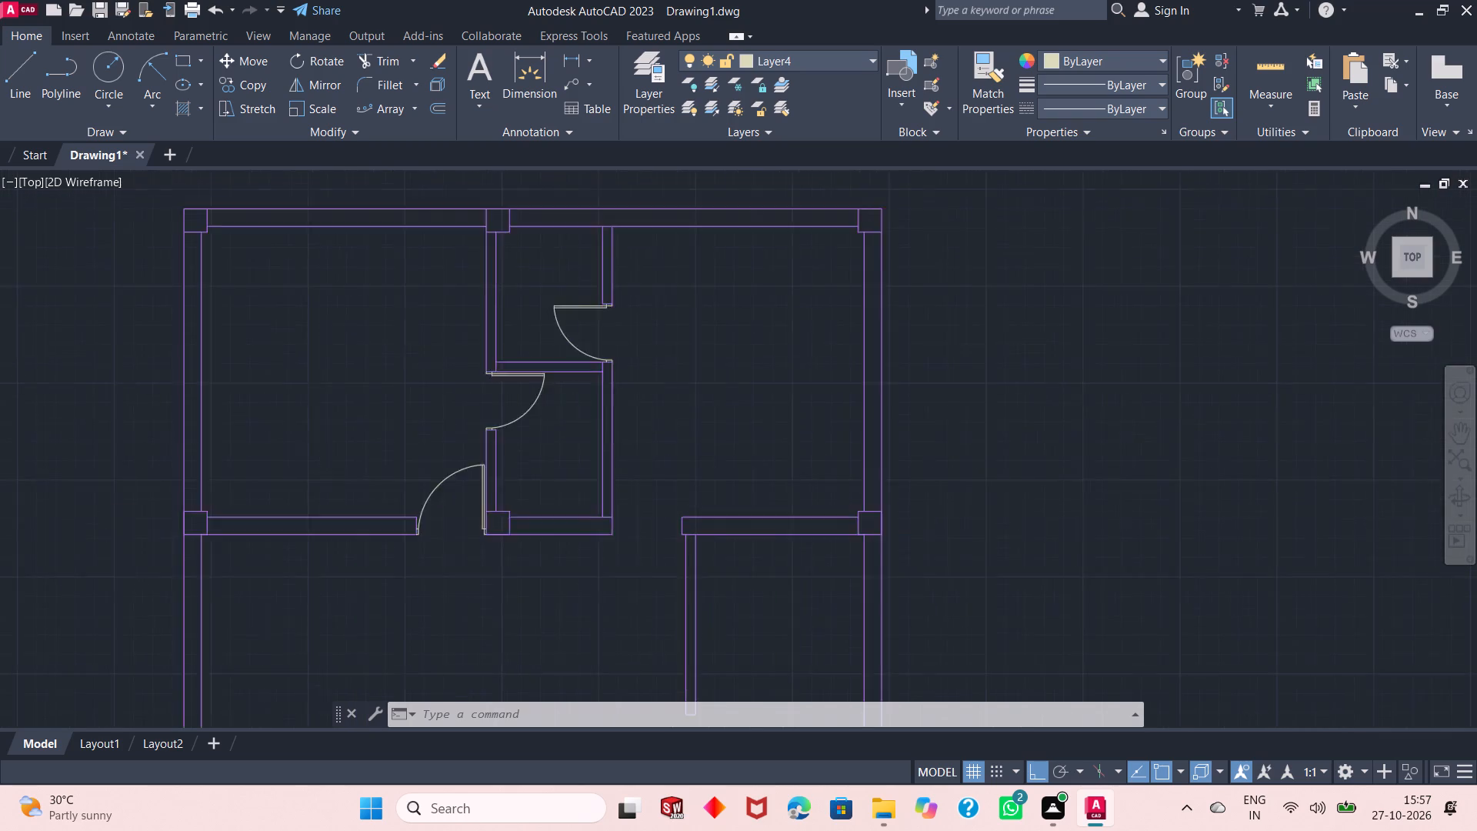
scroll(642, 532, "up", 1, "ctrl")
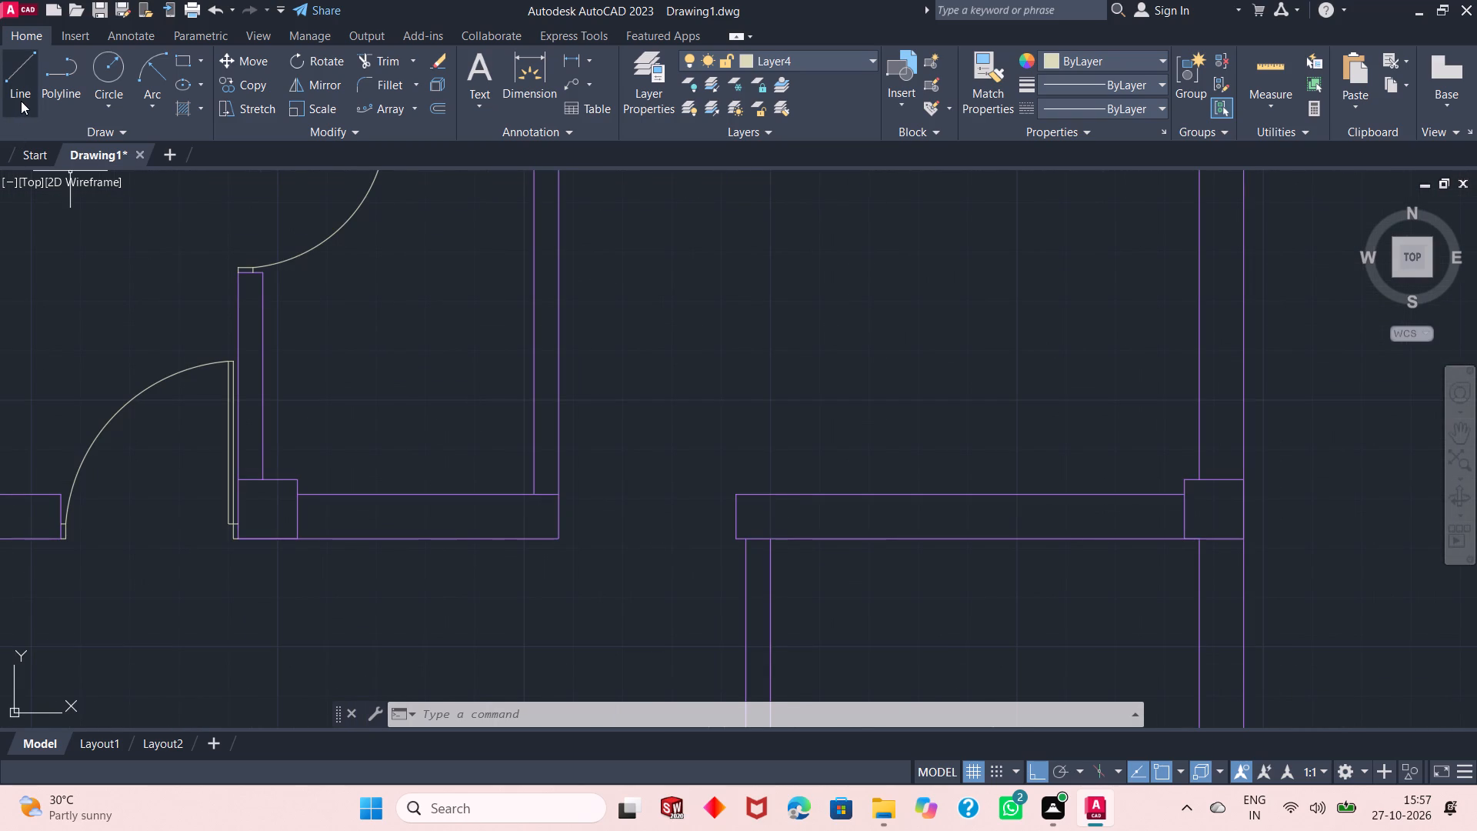
left_click(21, 101)
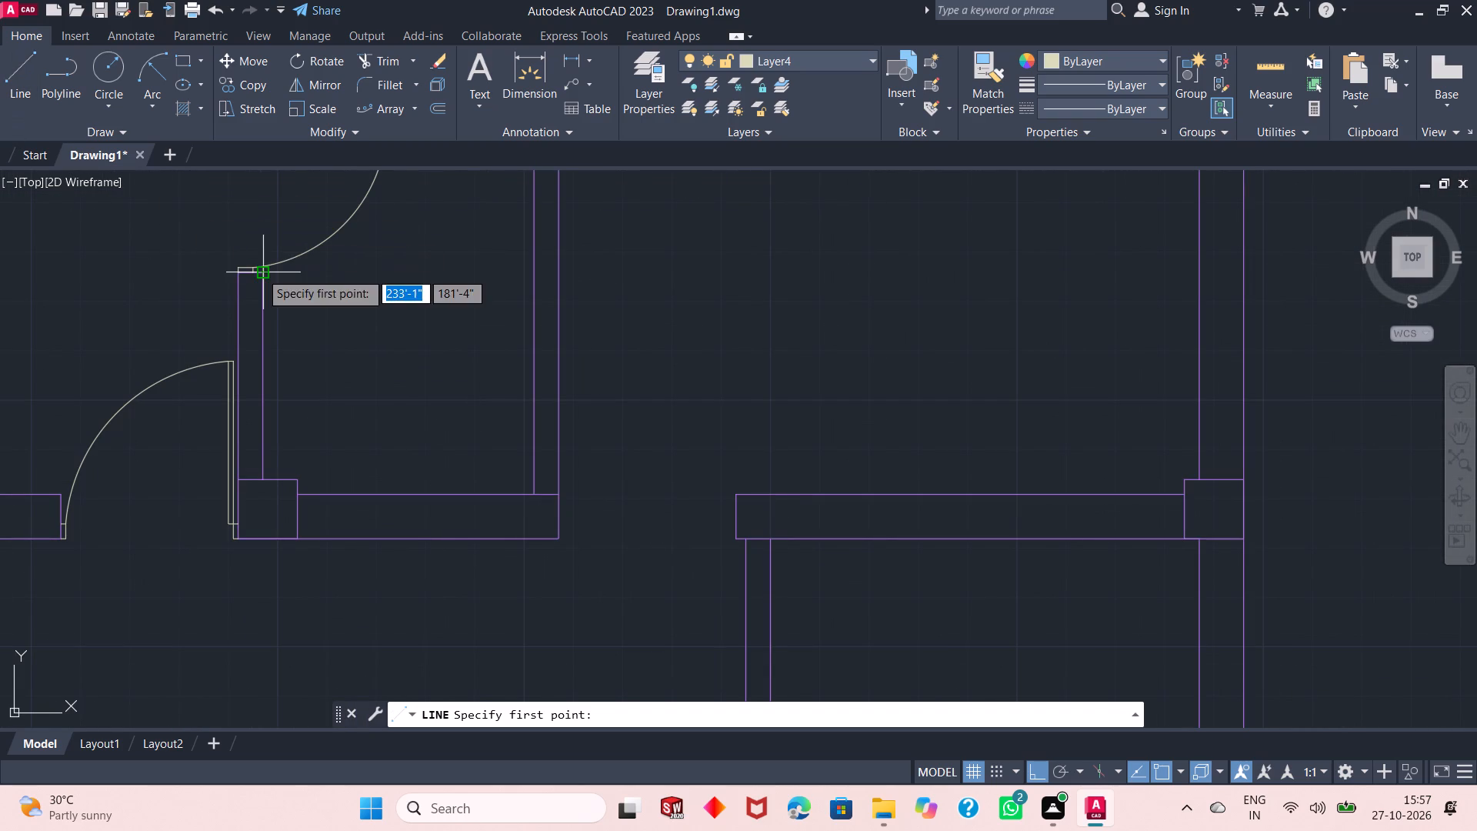
left_click_drag(559, 536, 626, 531)
type("1\"")
key("Return")
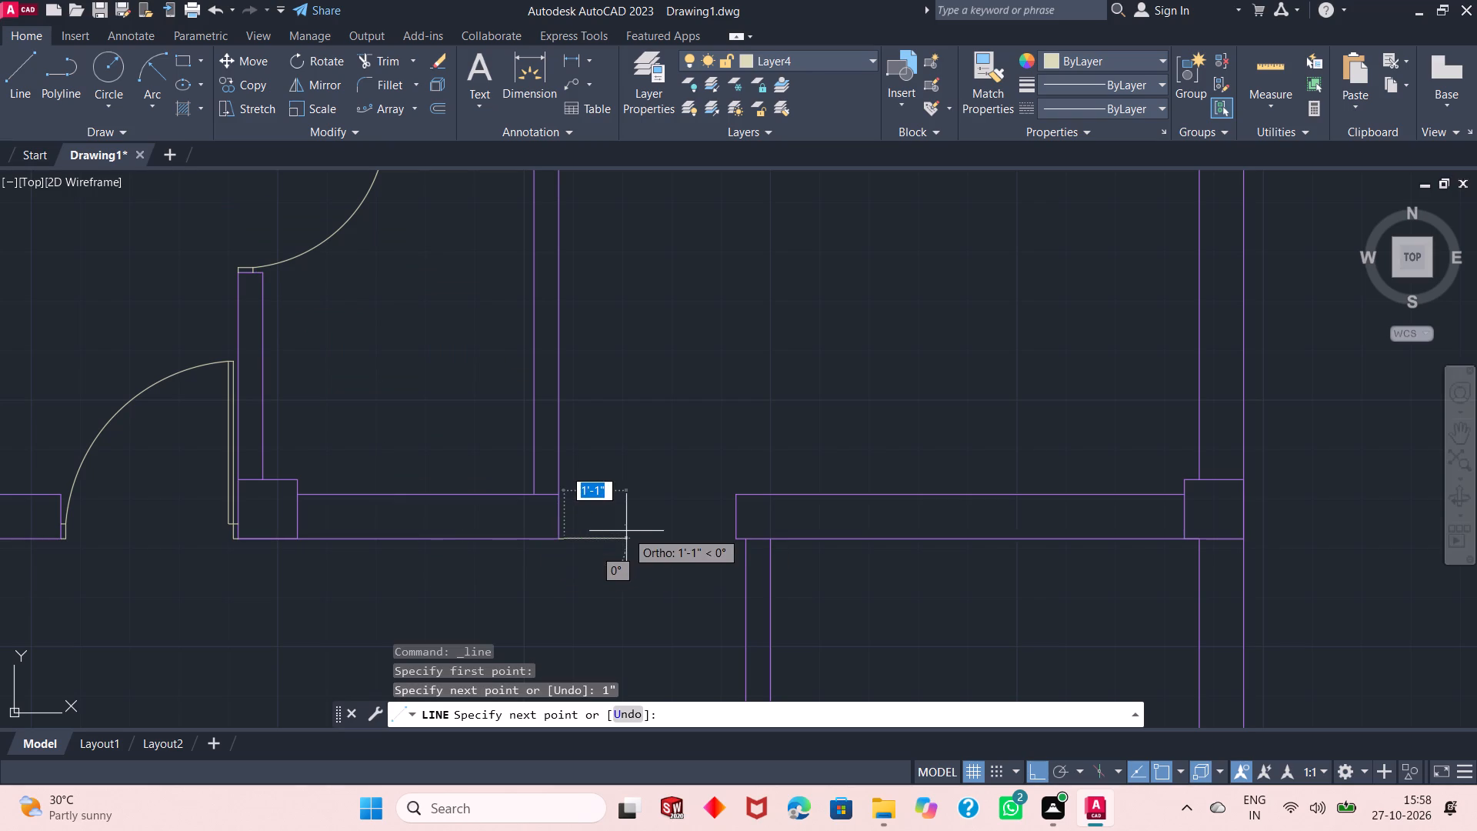
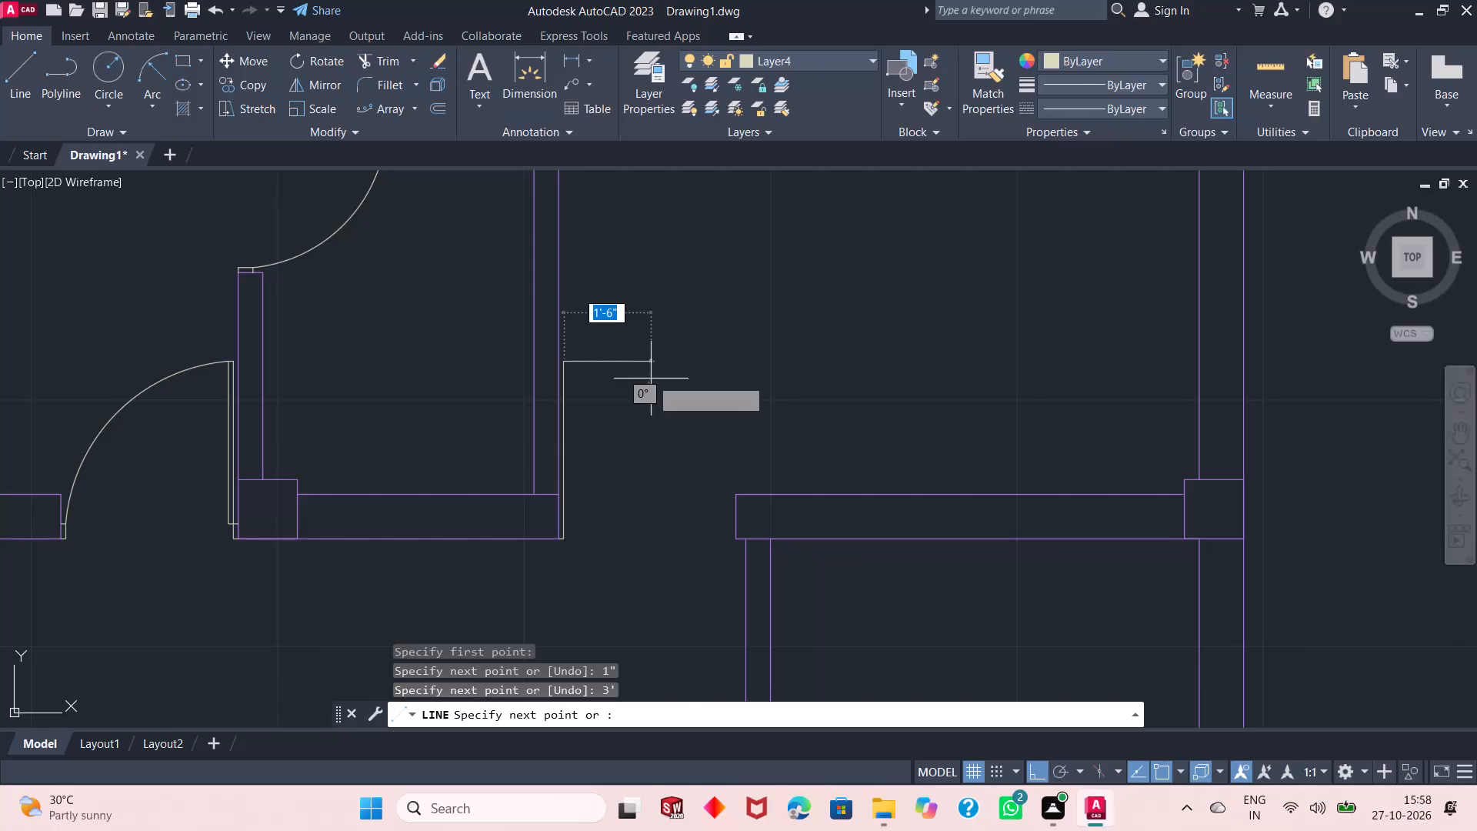
Complete the large right-hand room's door leaf outline: 1" right, 2'9" down, and 2" left to the wall end.
key("1")
key("shift+quotedbl")
key("Return")
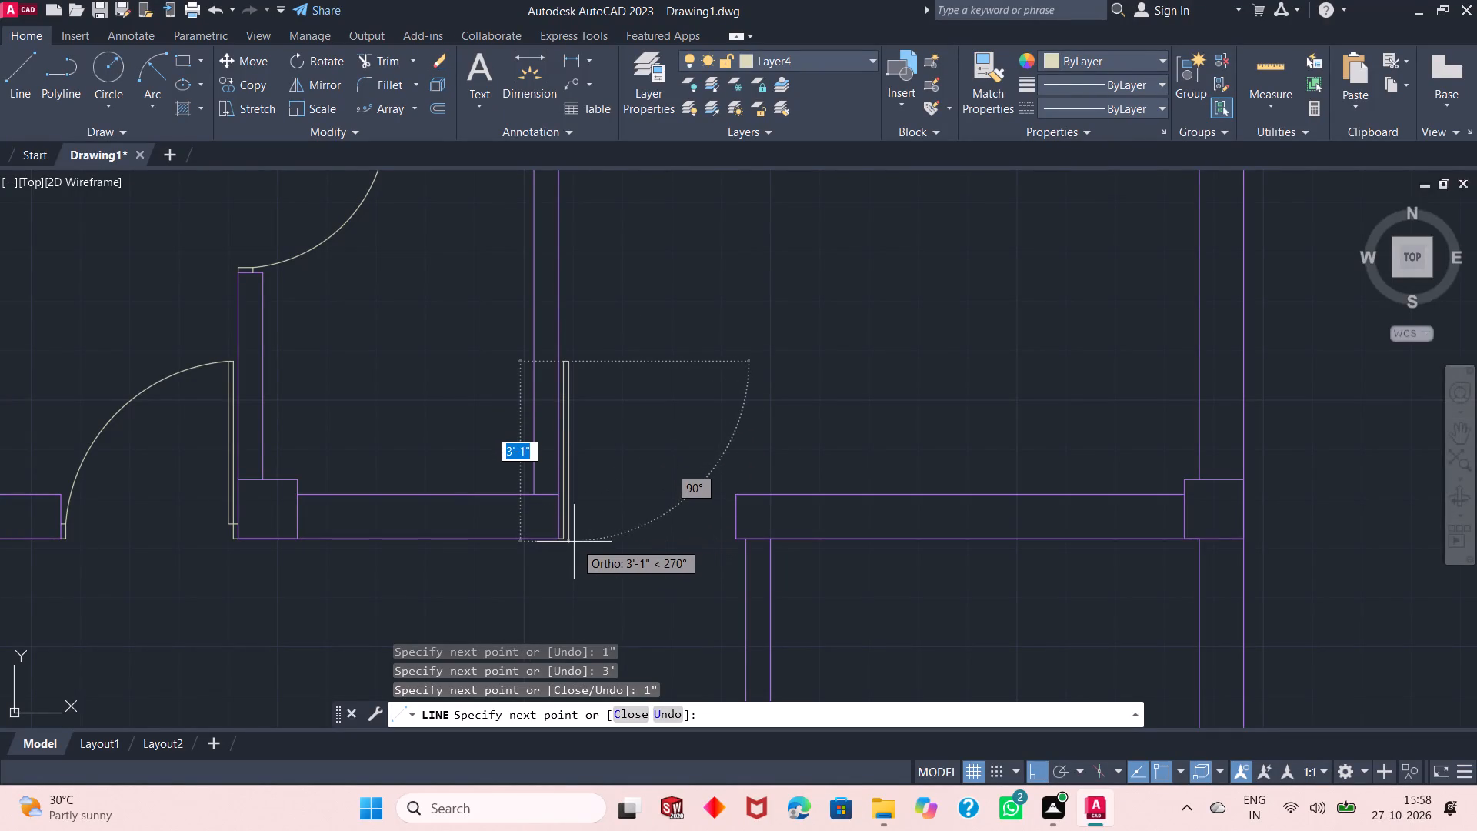
type("2'9\"")
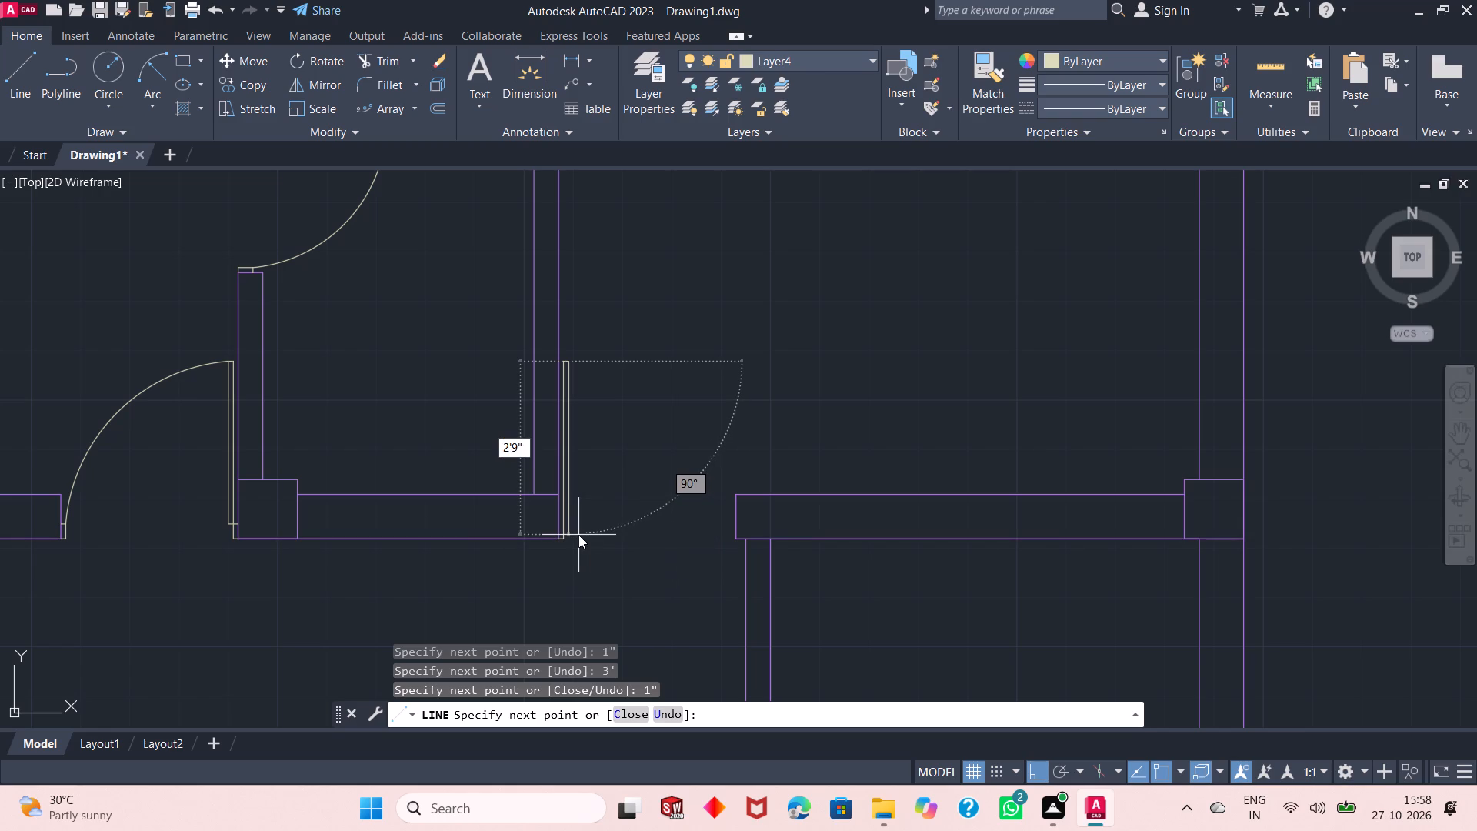
key("Return")
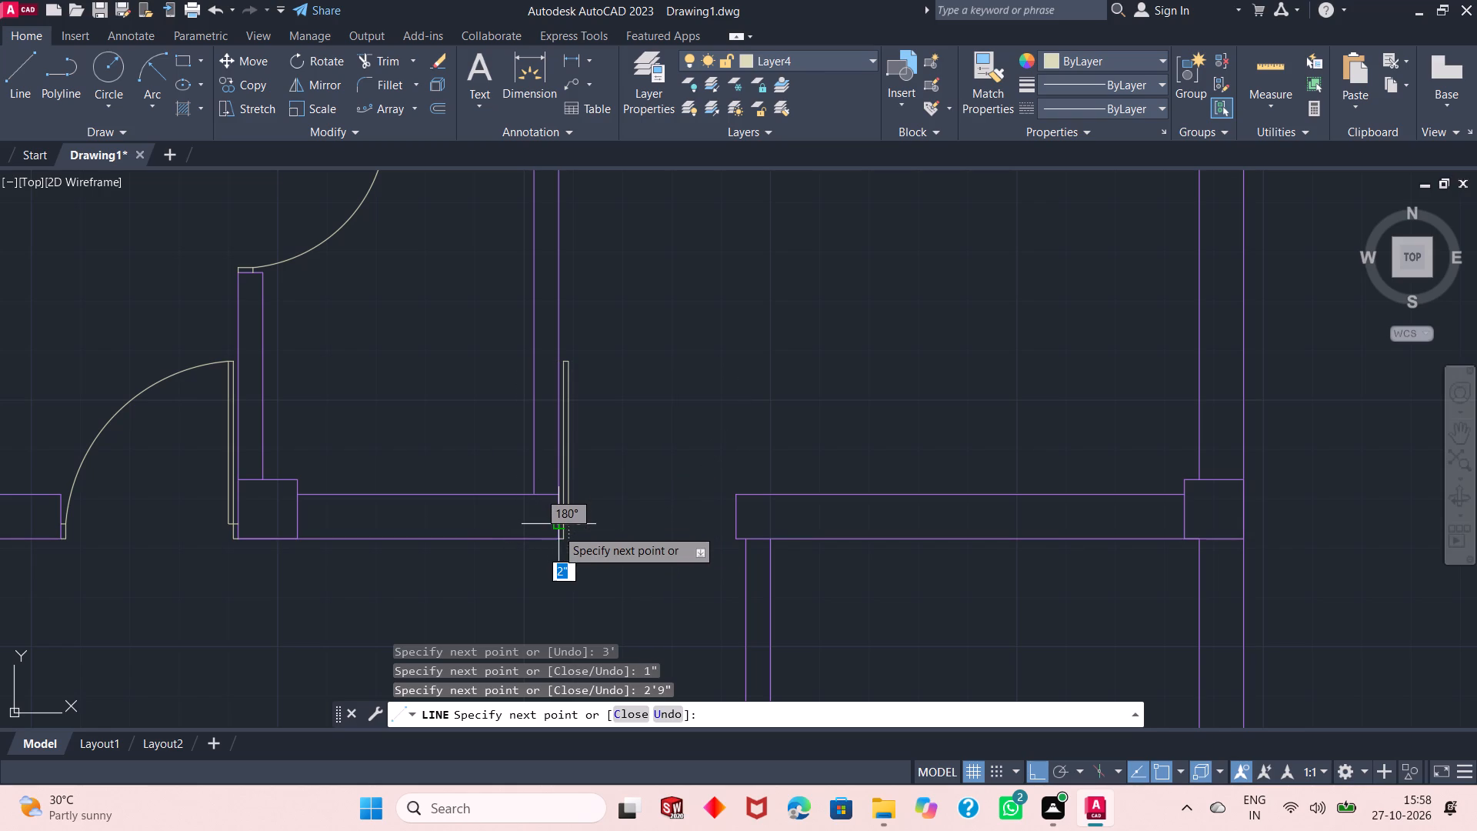
left_click(556, 529)
key("Return")
Draw the door stop from the opposite wall end's lower-left corner: 1" left, 3" up, 1" right.
key("Return")
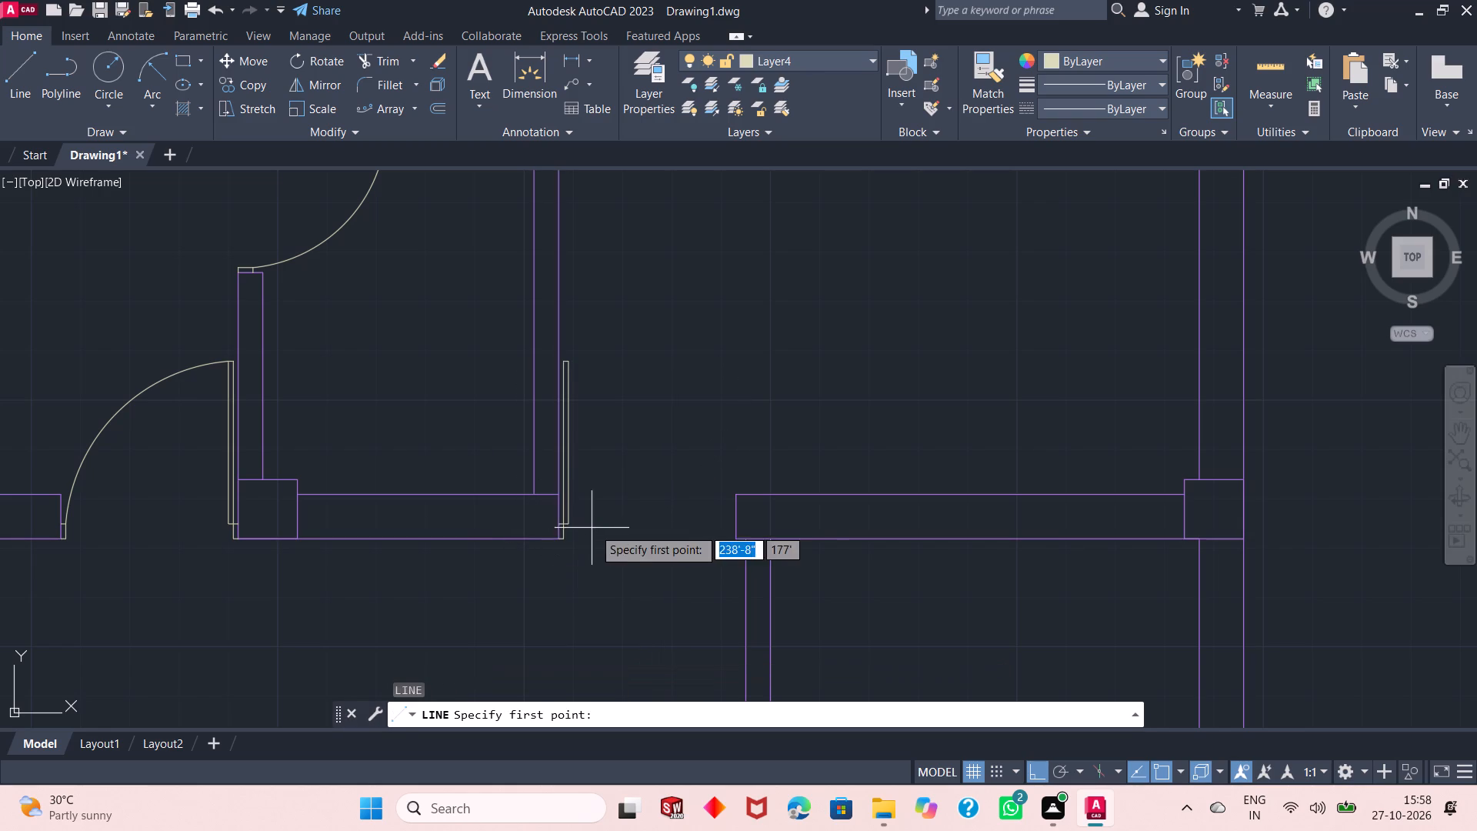
left_click_drag(737, 540, 662, 548)
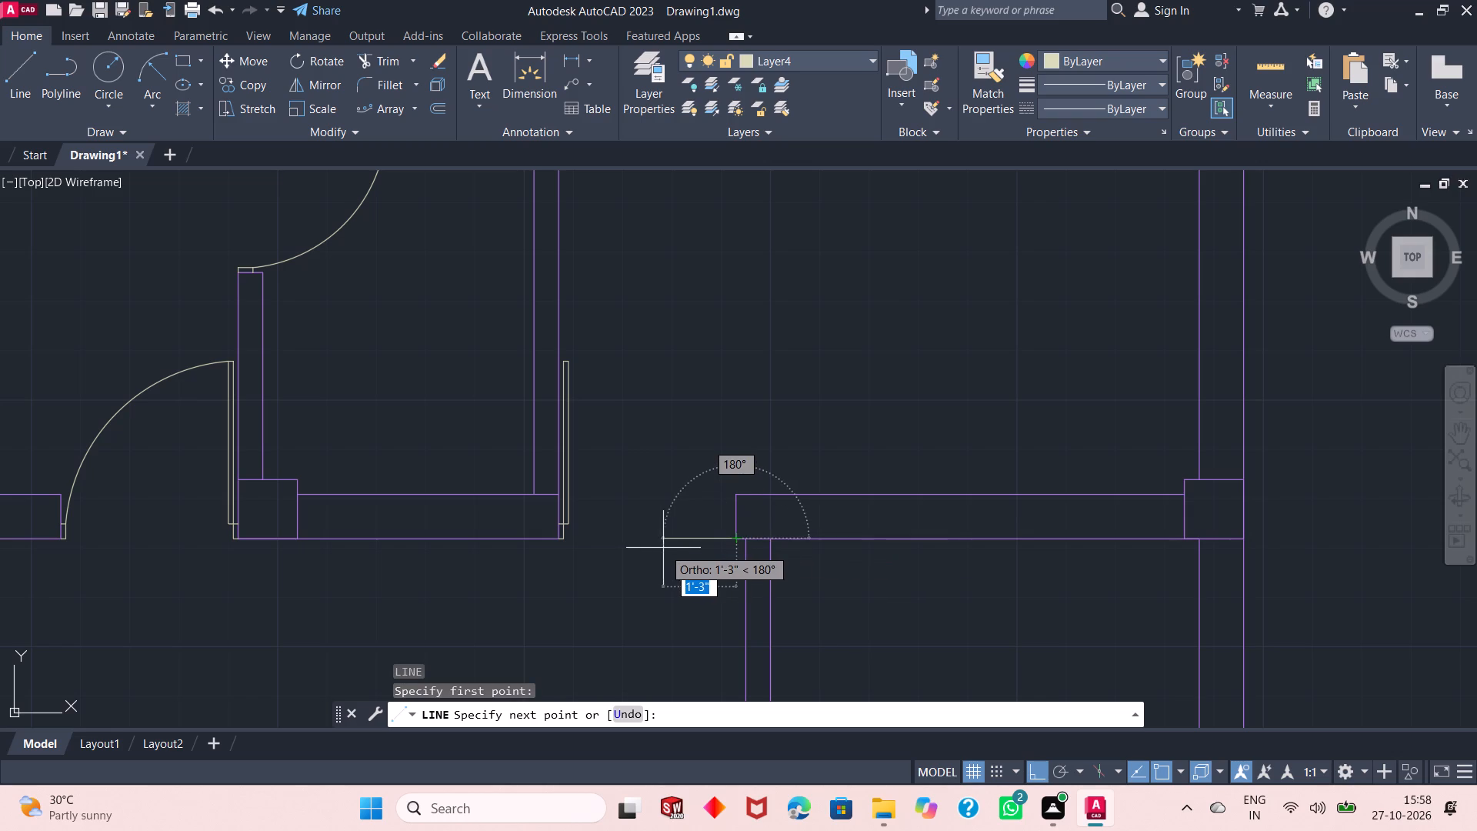
left_click_drag(662, 548, 661, 547)
key("1")
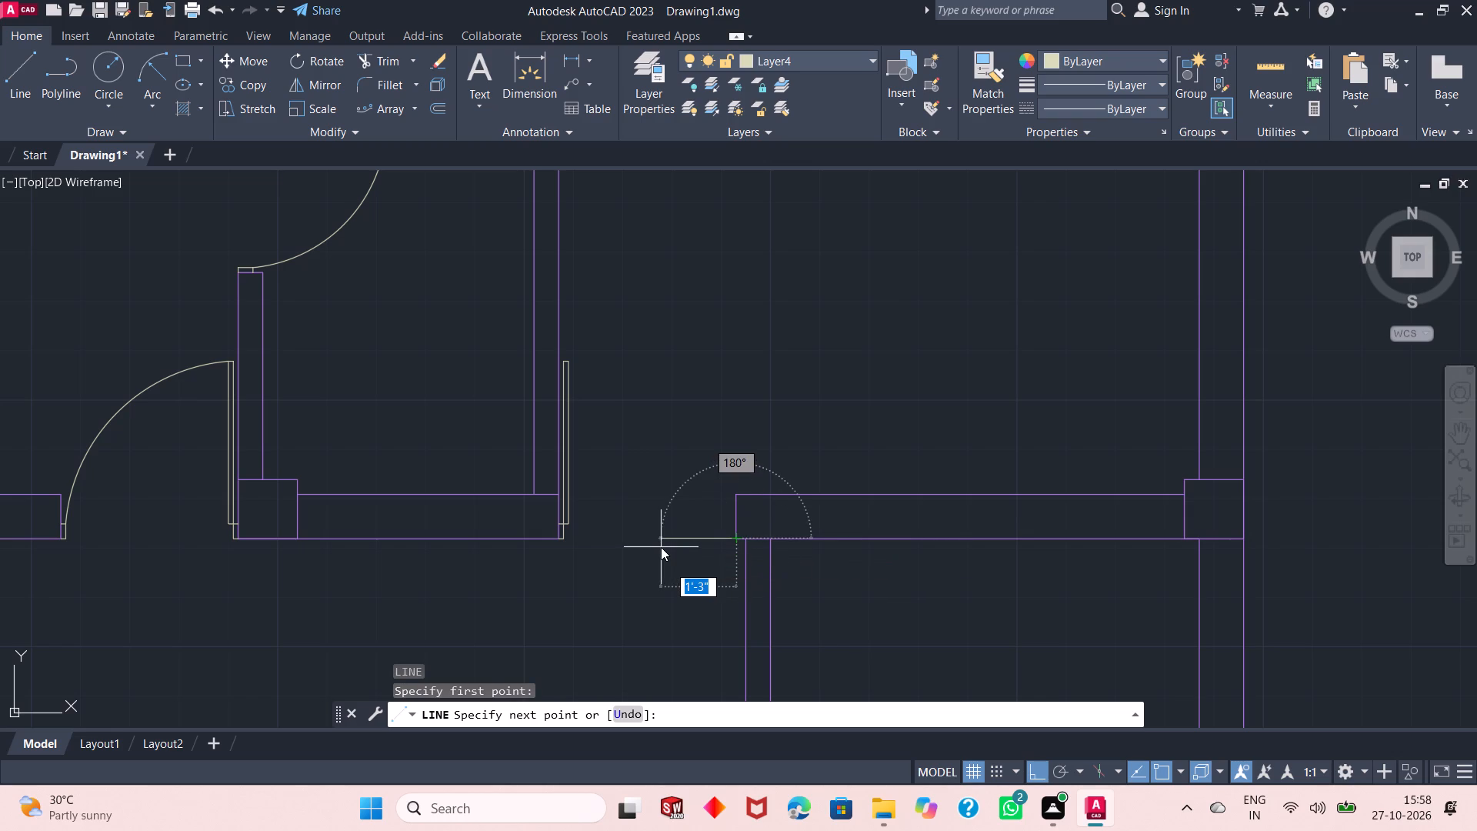
key("shift+quotedbl")
key("Return")
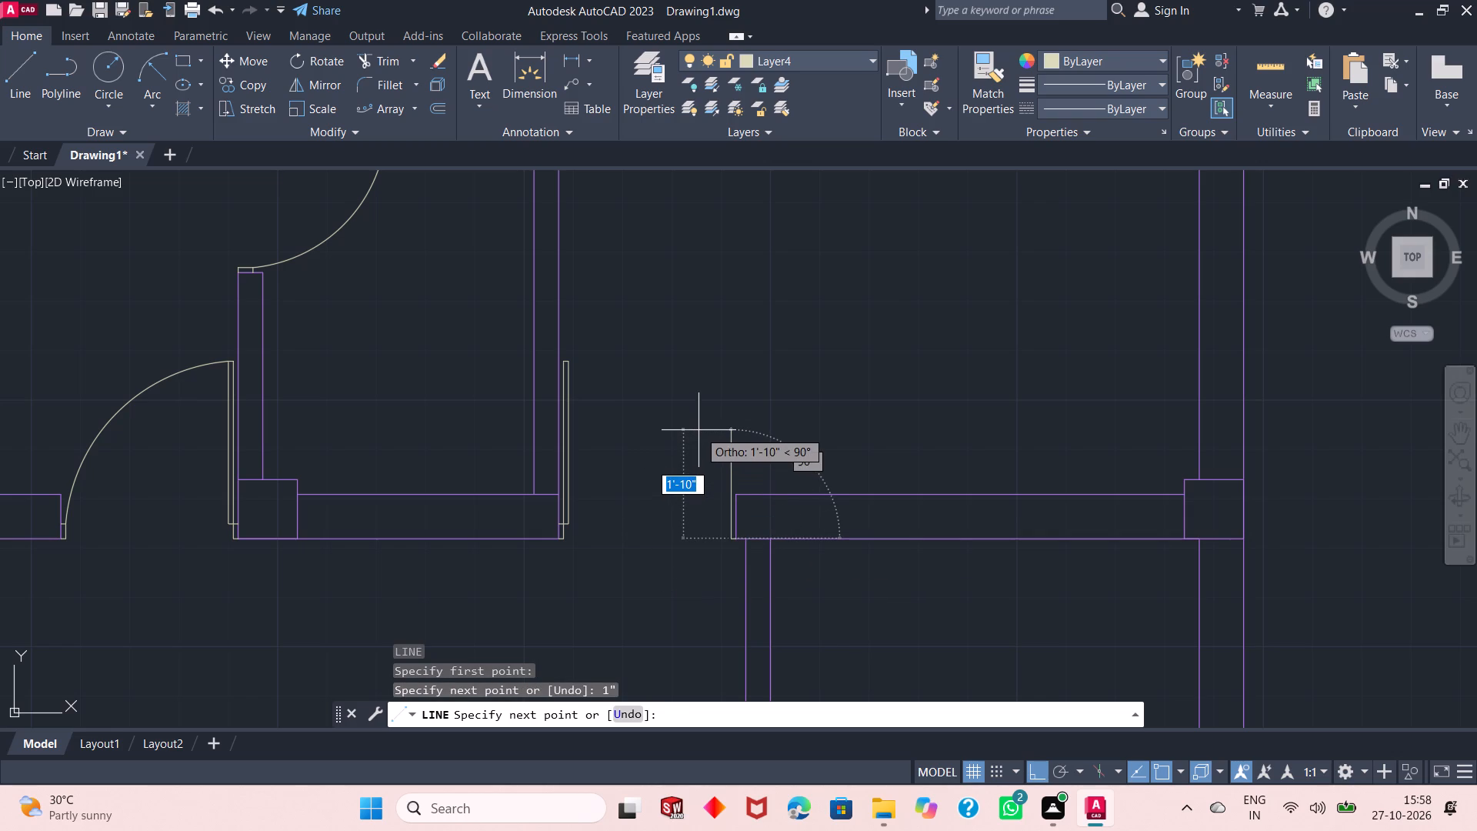
type("3\"")
key("Return")
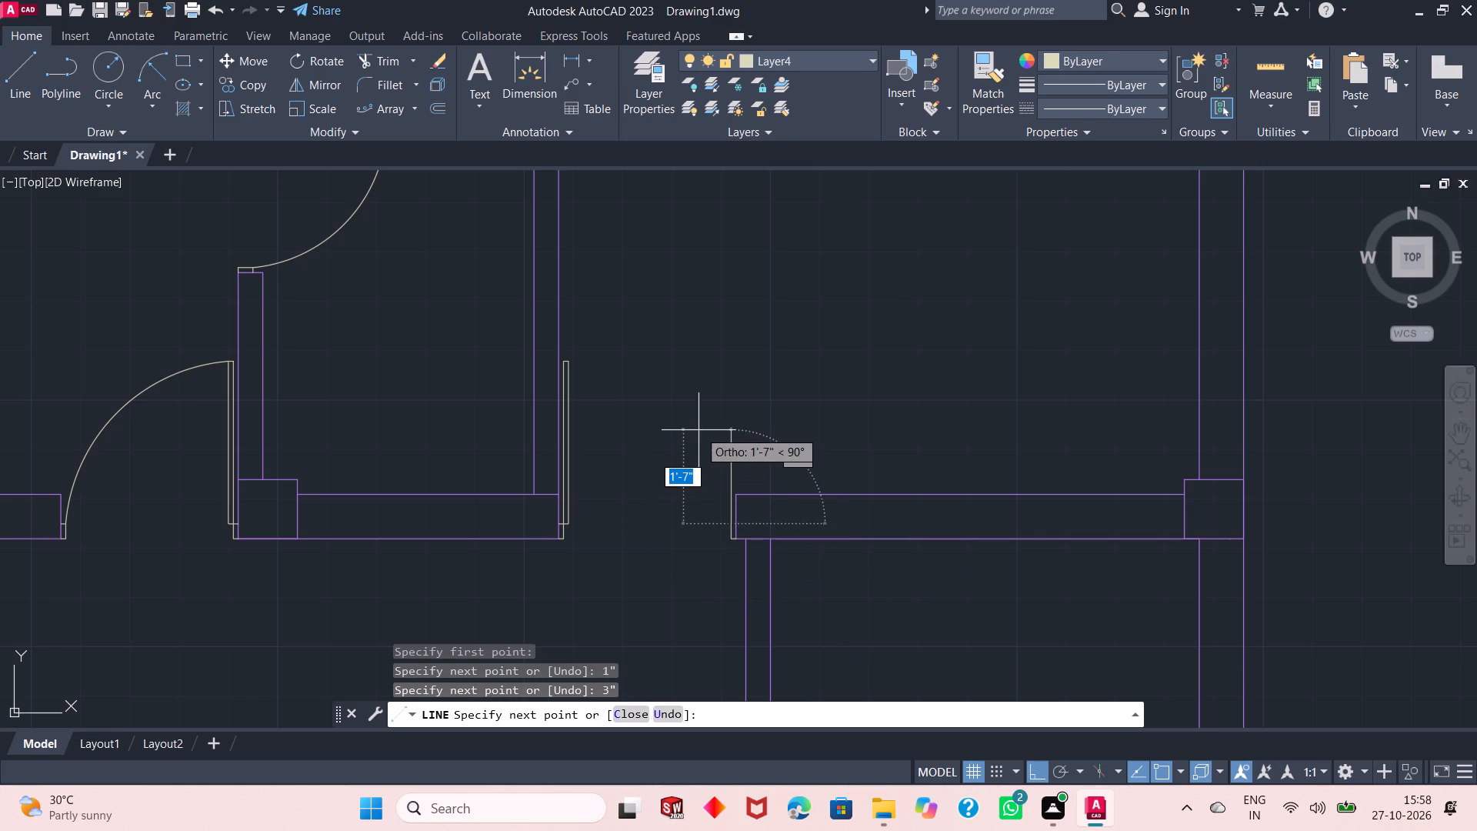
type("1\"")
key("Return")
key("Return")
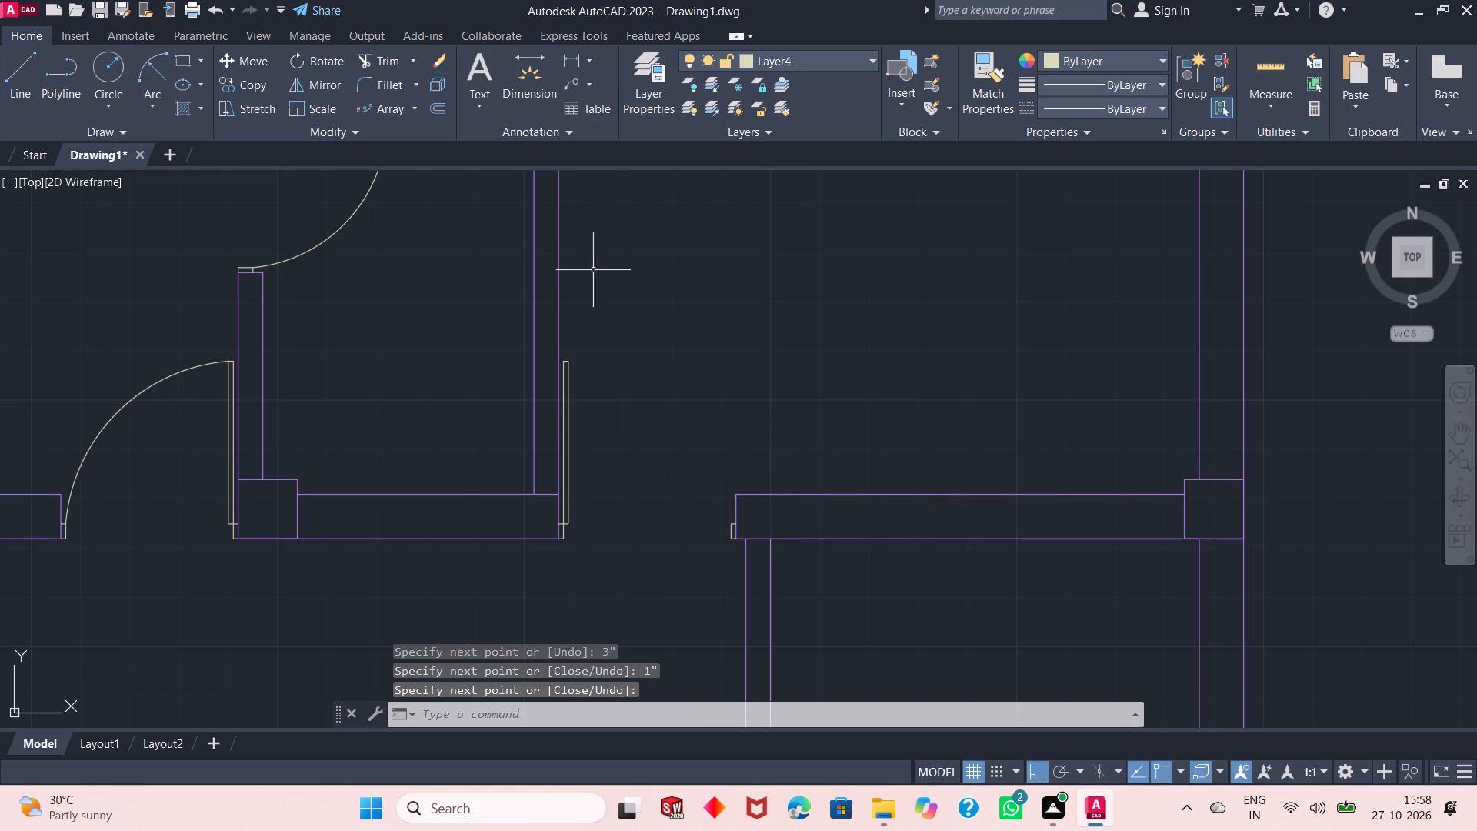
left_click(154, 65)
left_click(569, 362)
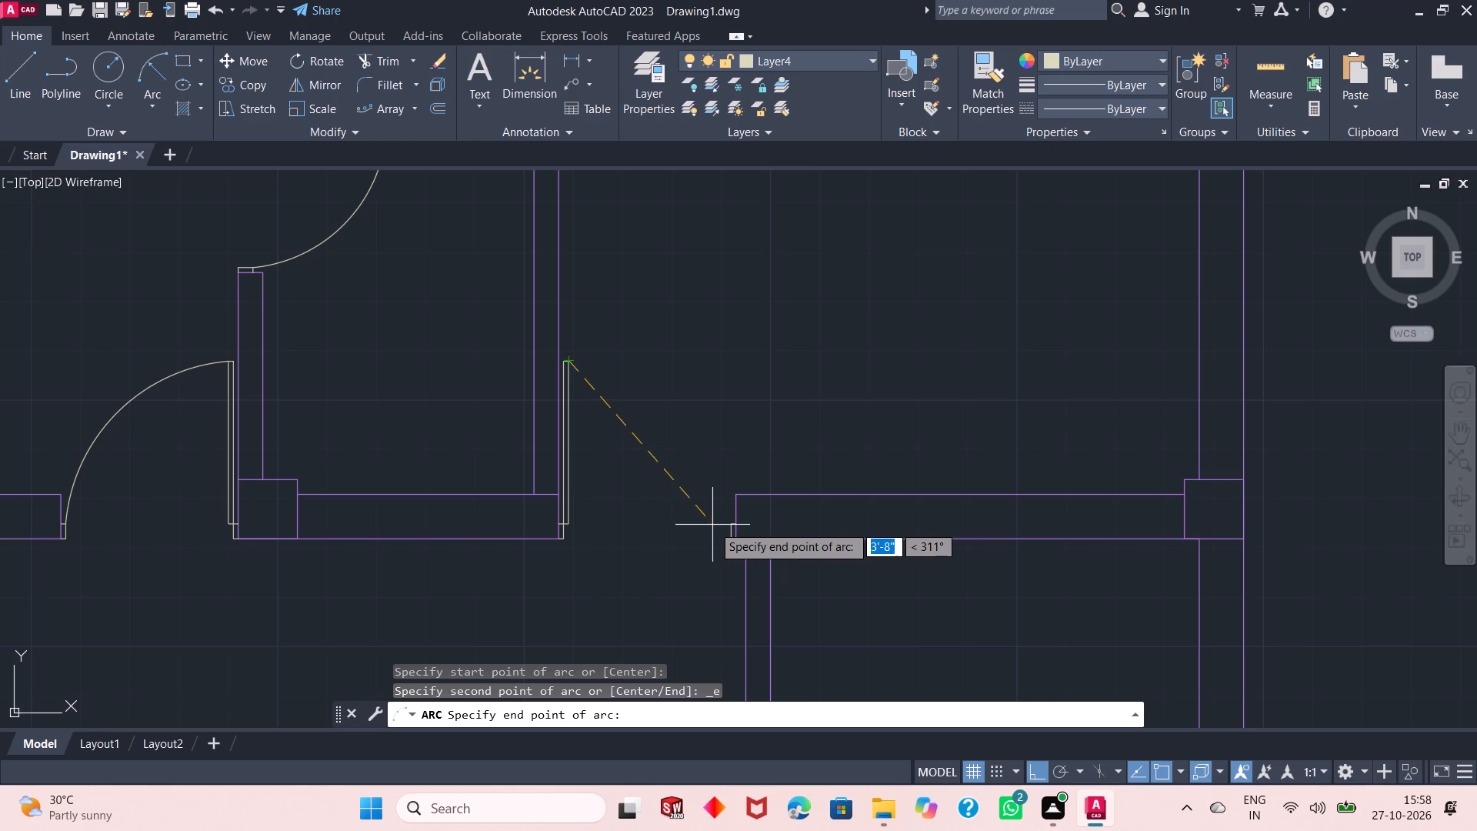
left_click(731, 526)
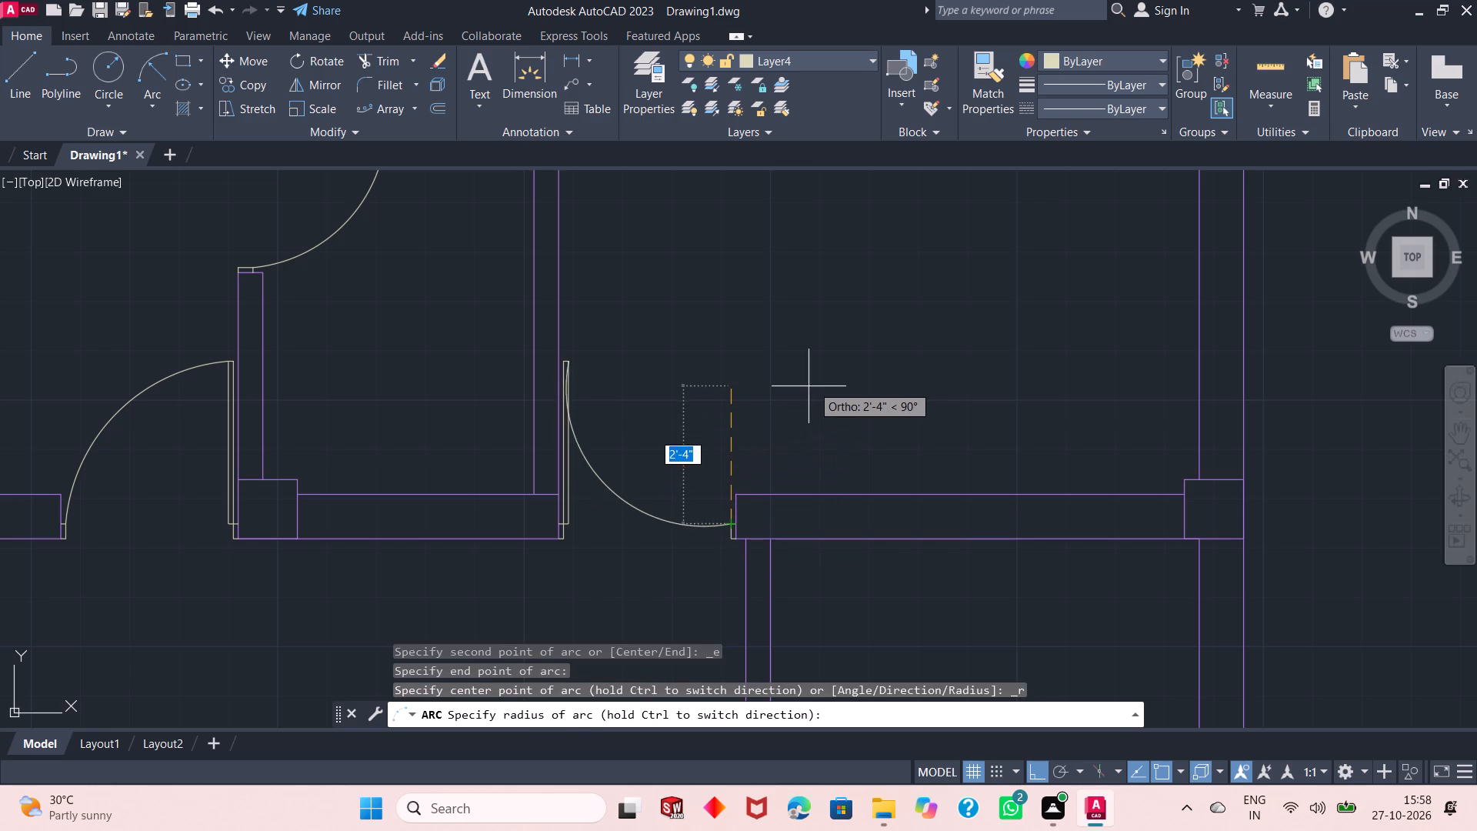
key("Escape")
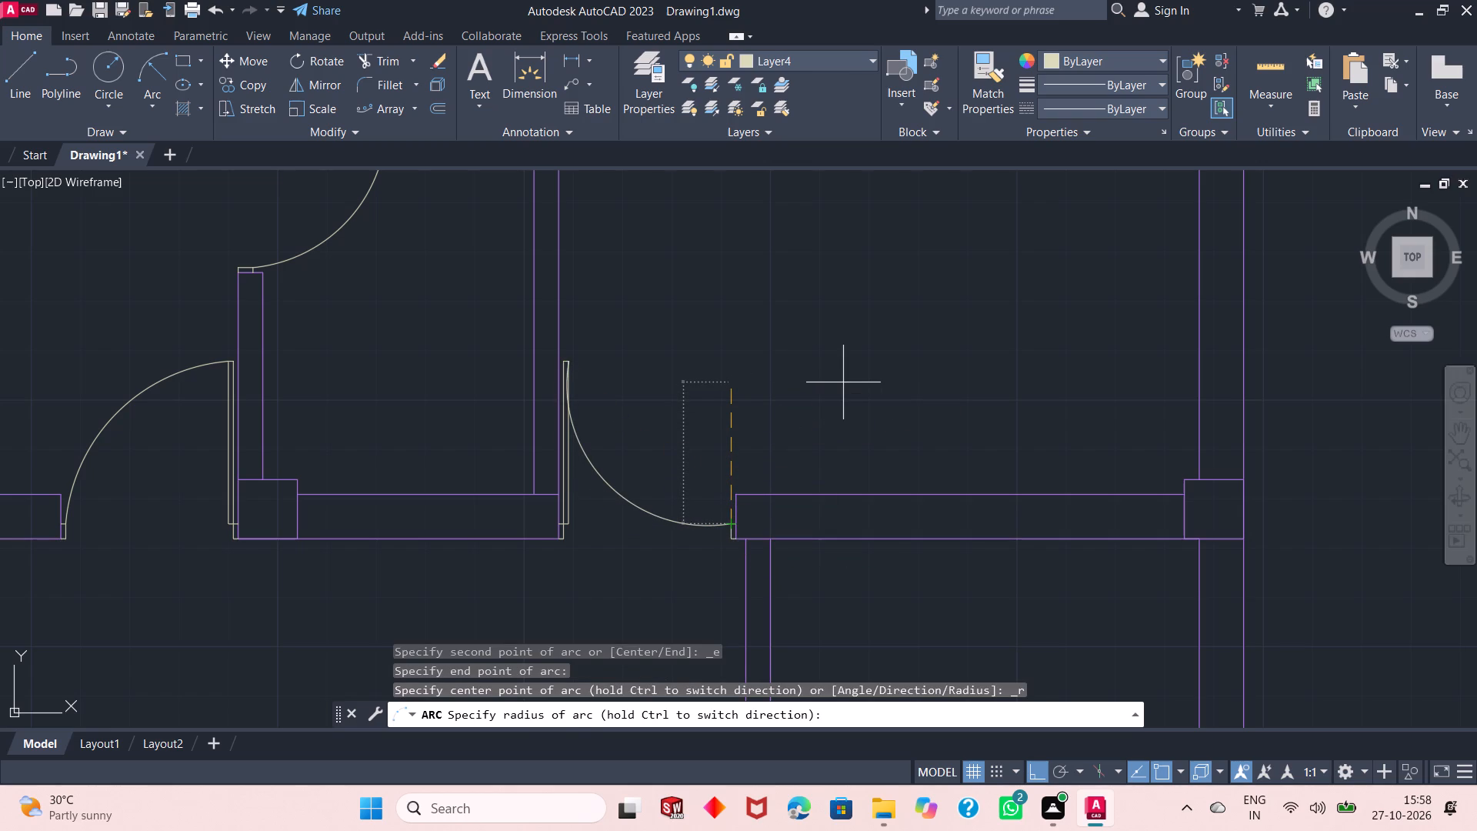
Draw the door swing as a start-end-radius arc from the stop's upper-left corner to the leaf's upper-right corner, radius 3'.
left_click(156, 75)
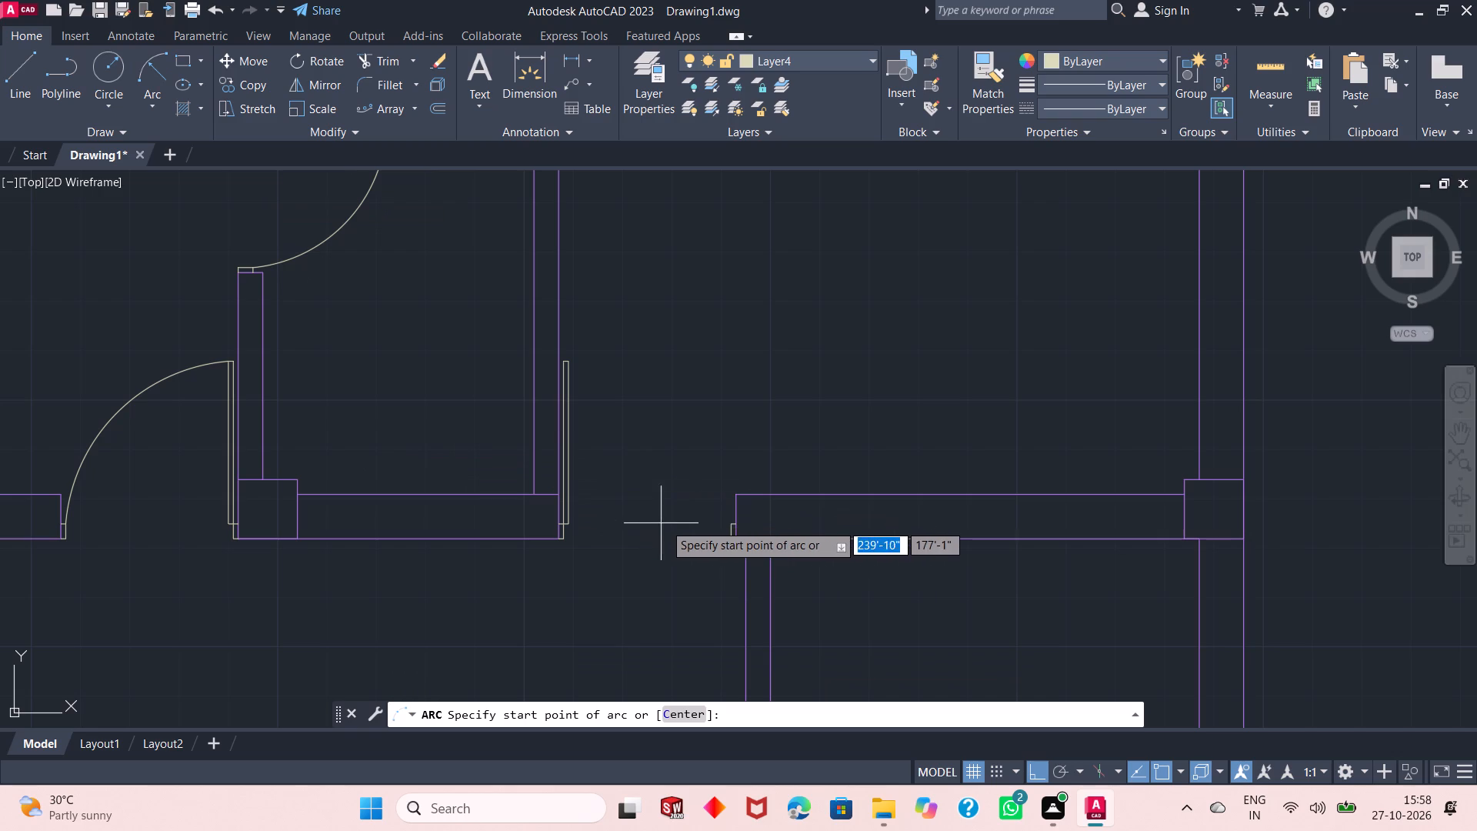
left_click(725, 522)
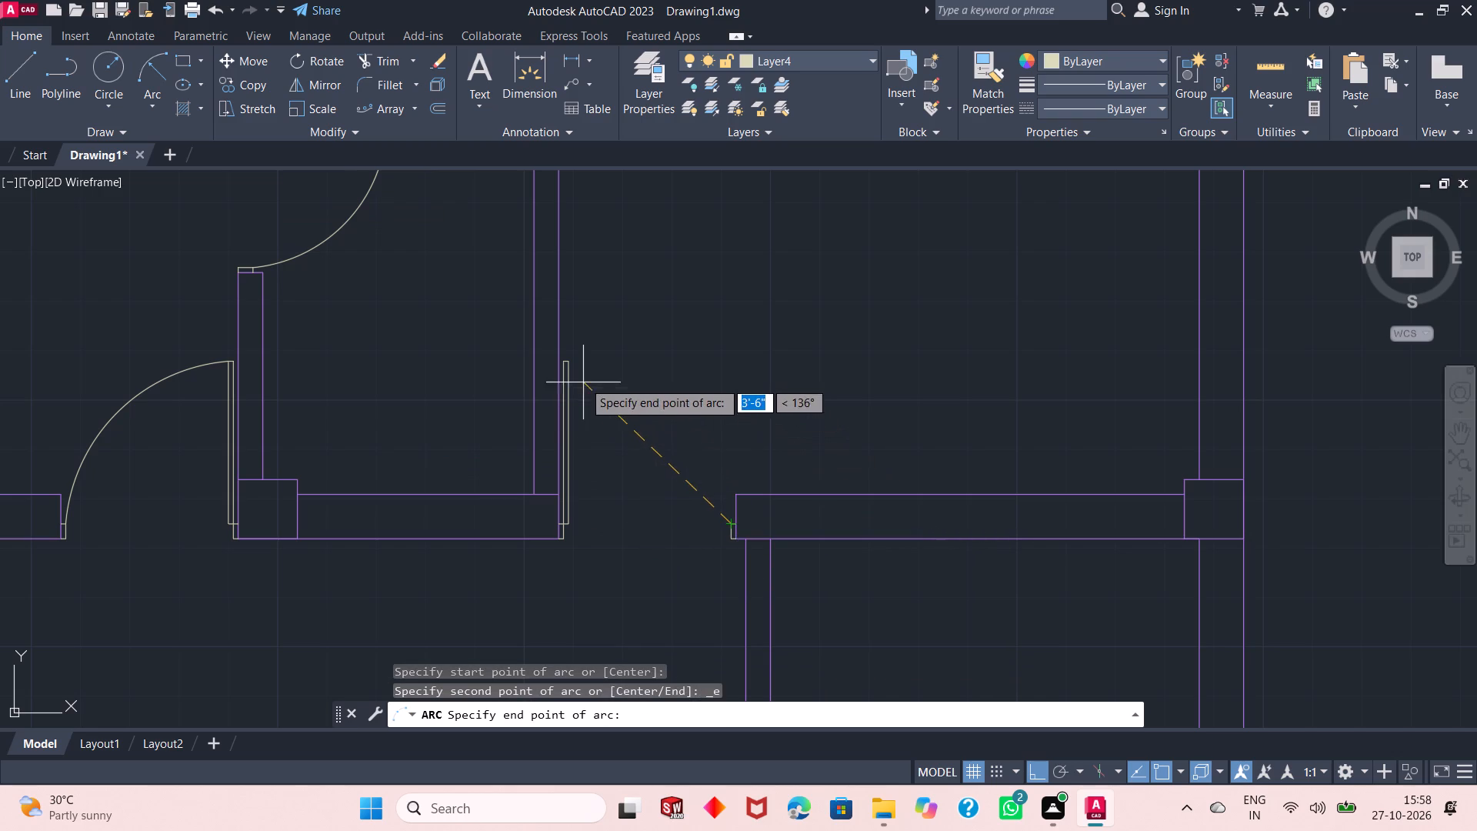
left_click(572, 367)
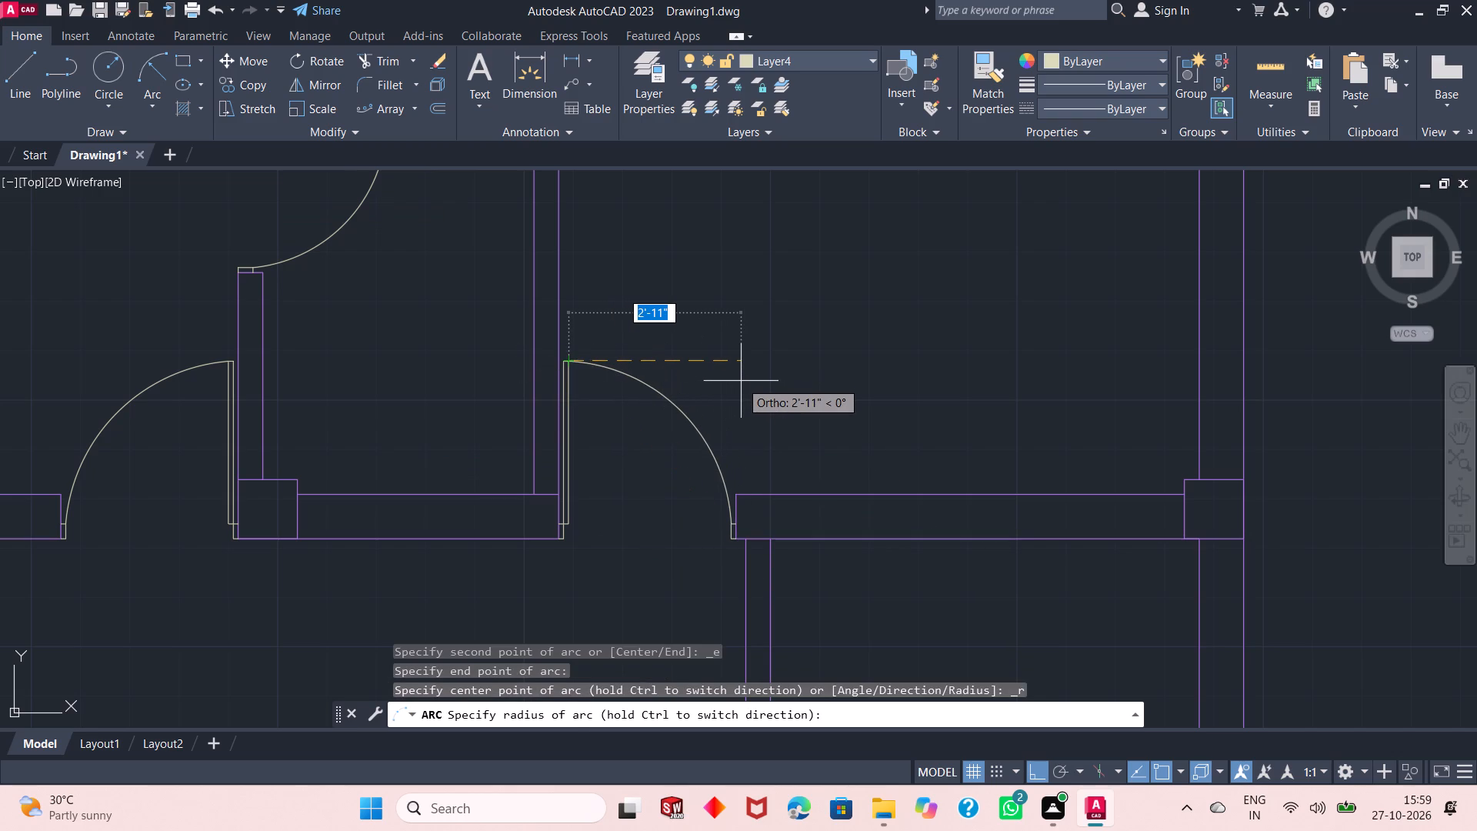
key("3")
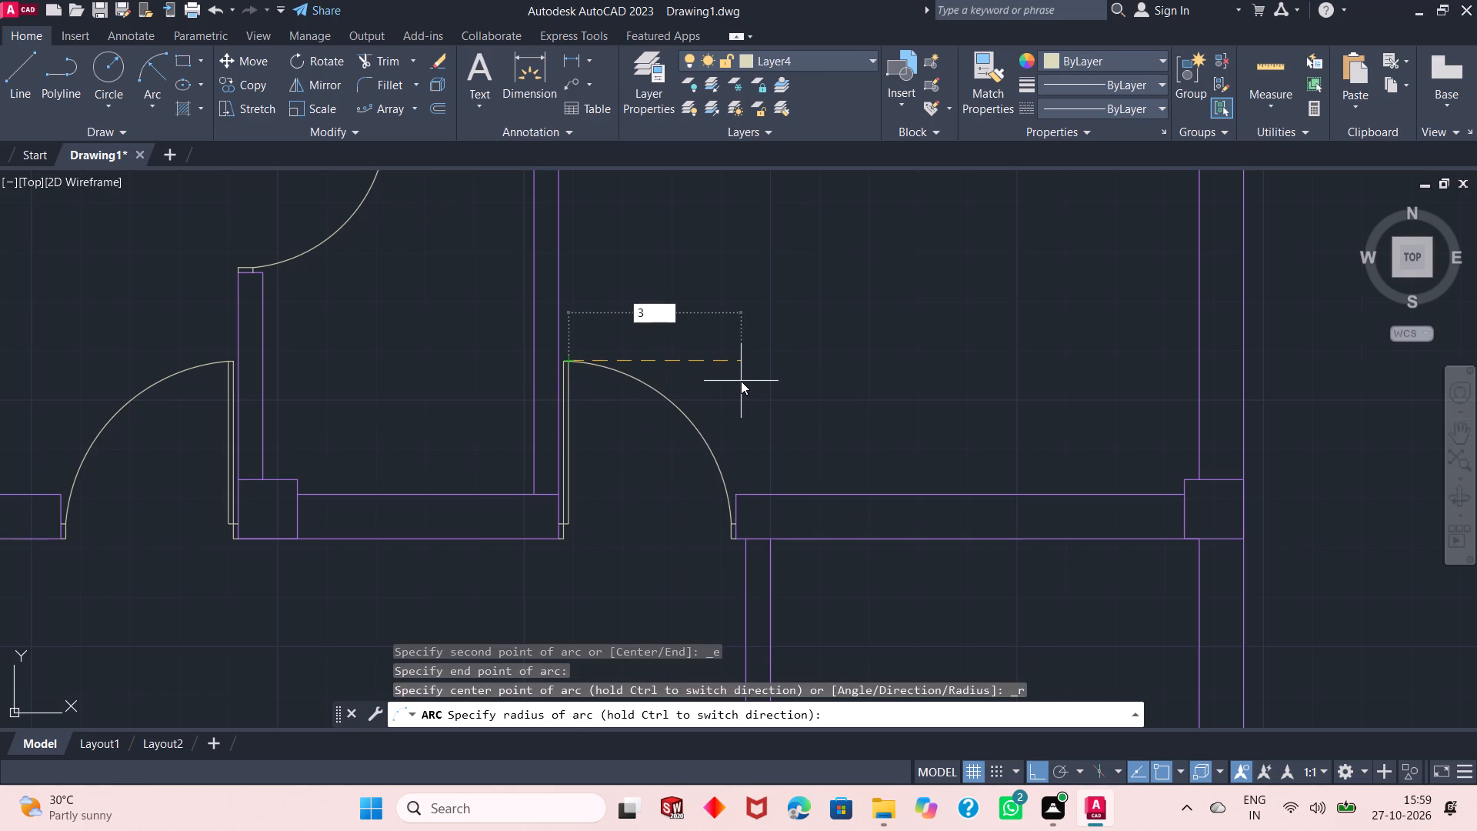
key("apostrophe")
key("Return")
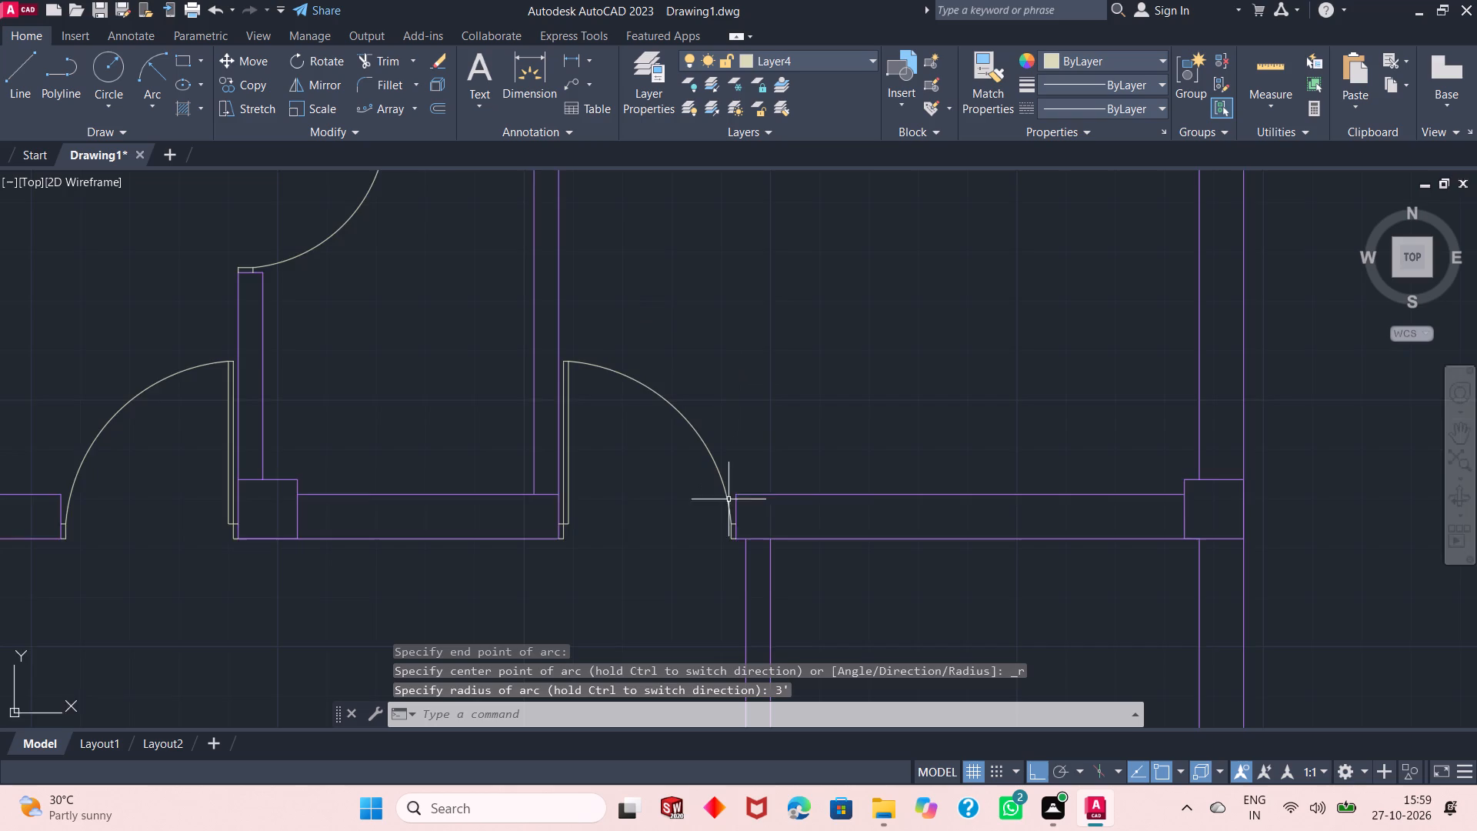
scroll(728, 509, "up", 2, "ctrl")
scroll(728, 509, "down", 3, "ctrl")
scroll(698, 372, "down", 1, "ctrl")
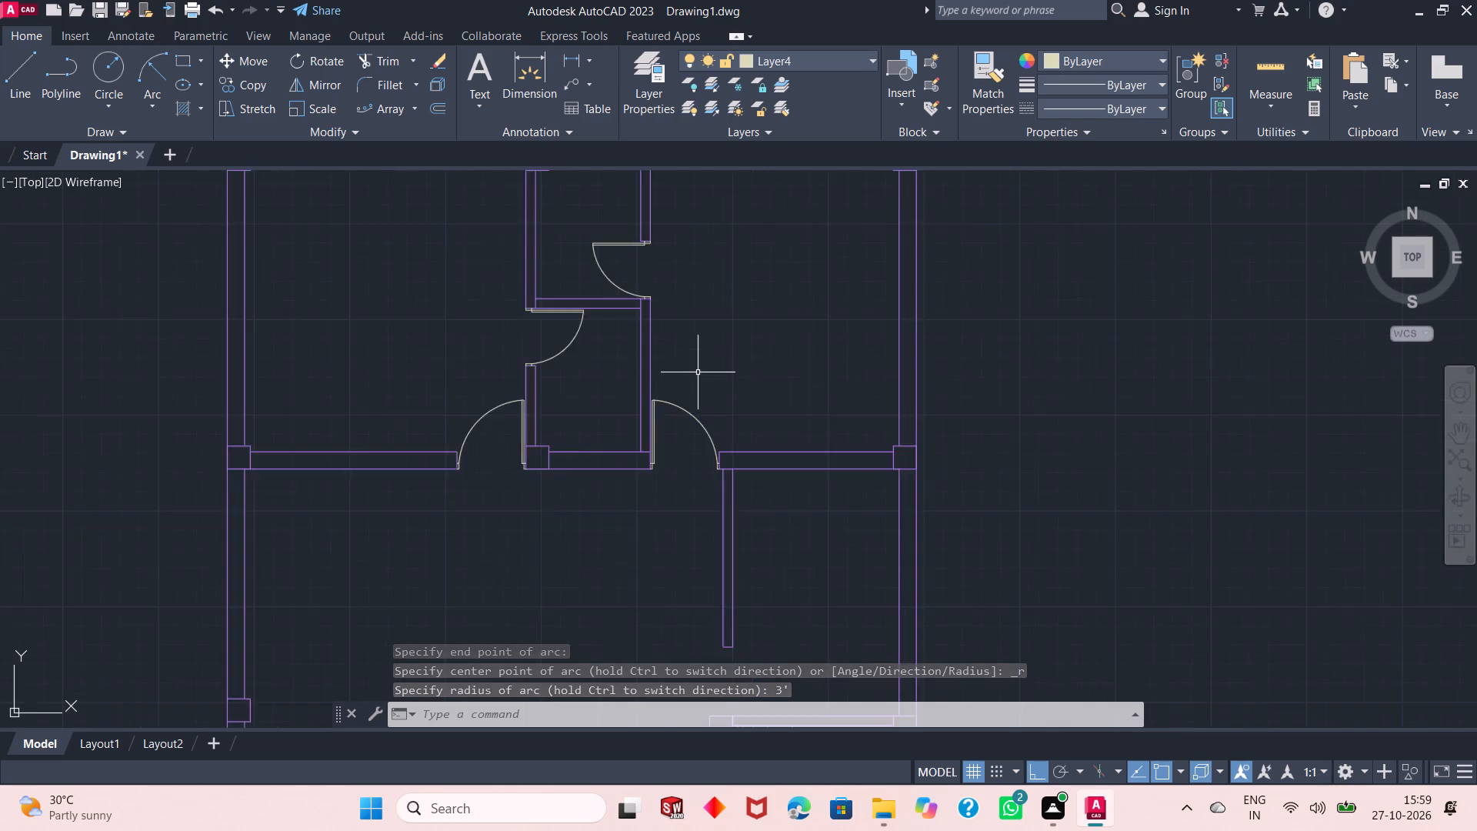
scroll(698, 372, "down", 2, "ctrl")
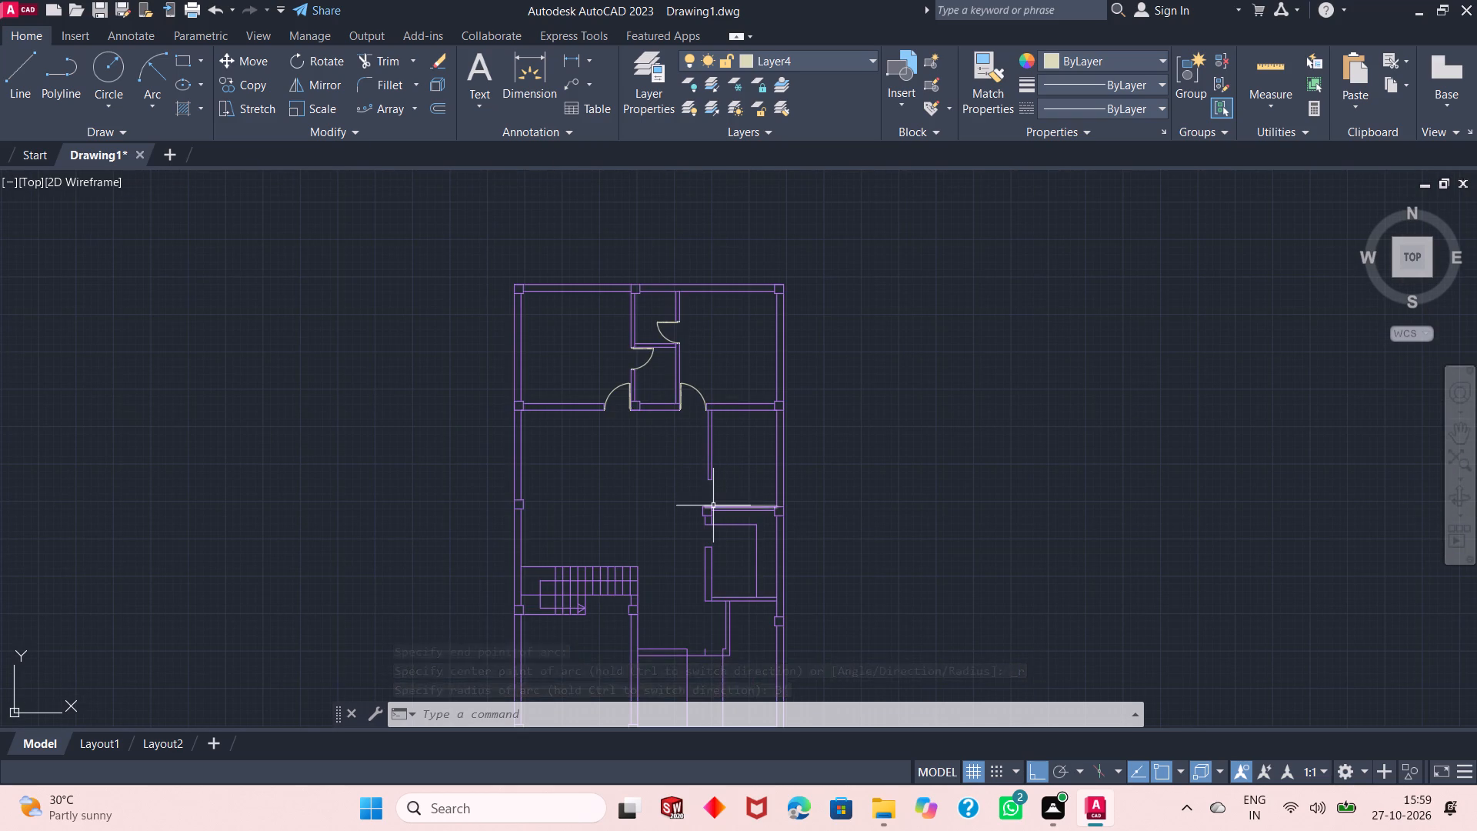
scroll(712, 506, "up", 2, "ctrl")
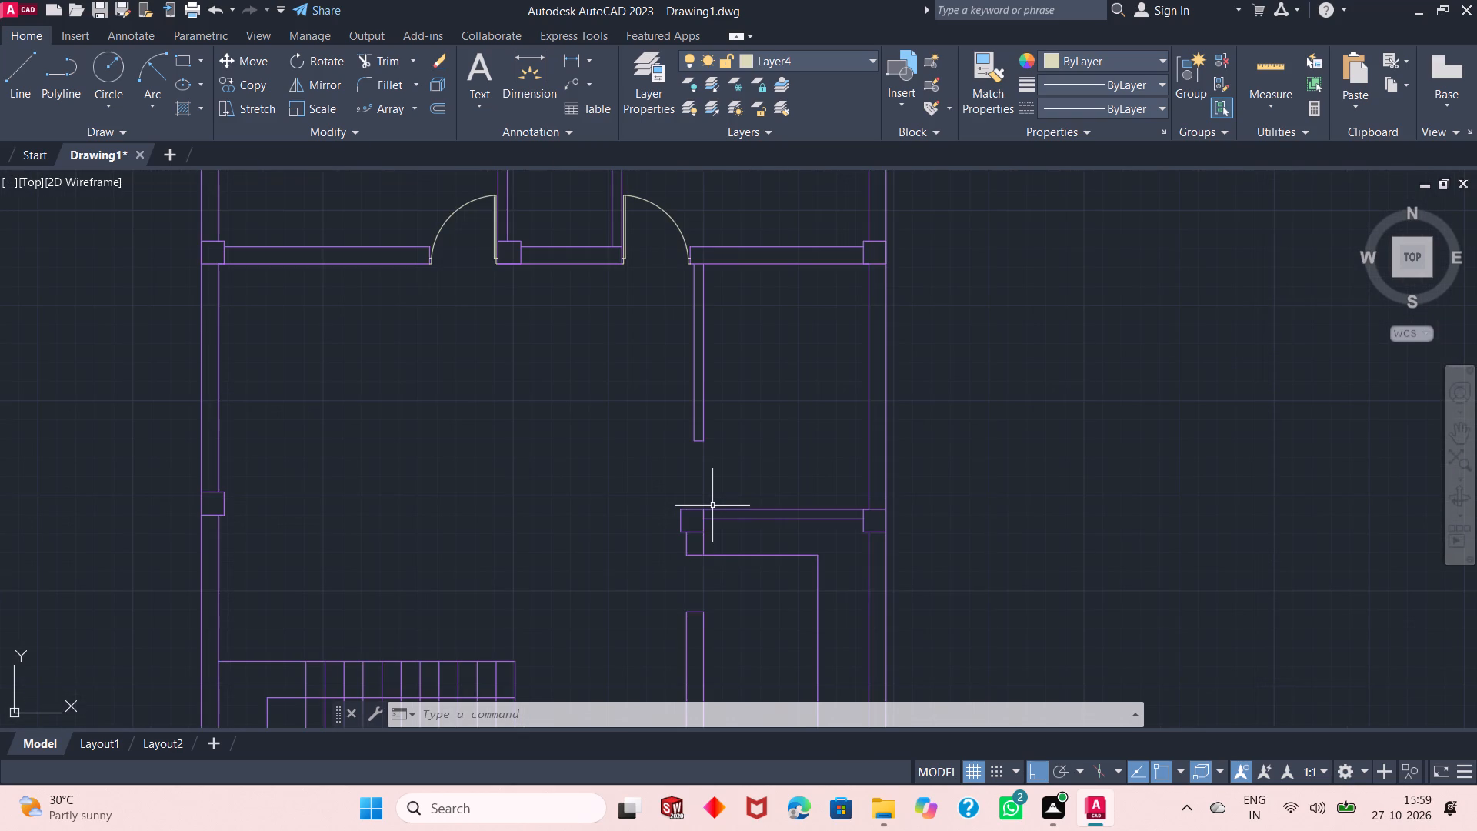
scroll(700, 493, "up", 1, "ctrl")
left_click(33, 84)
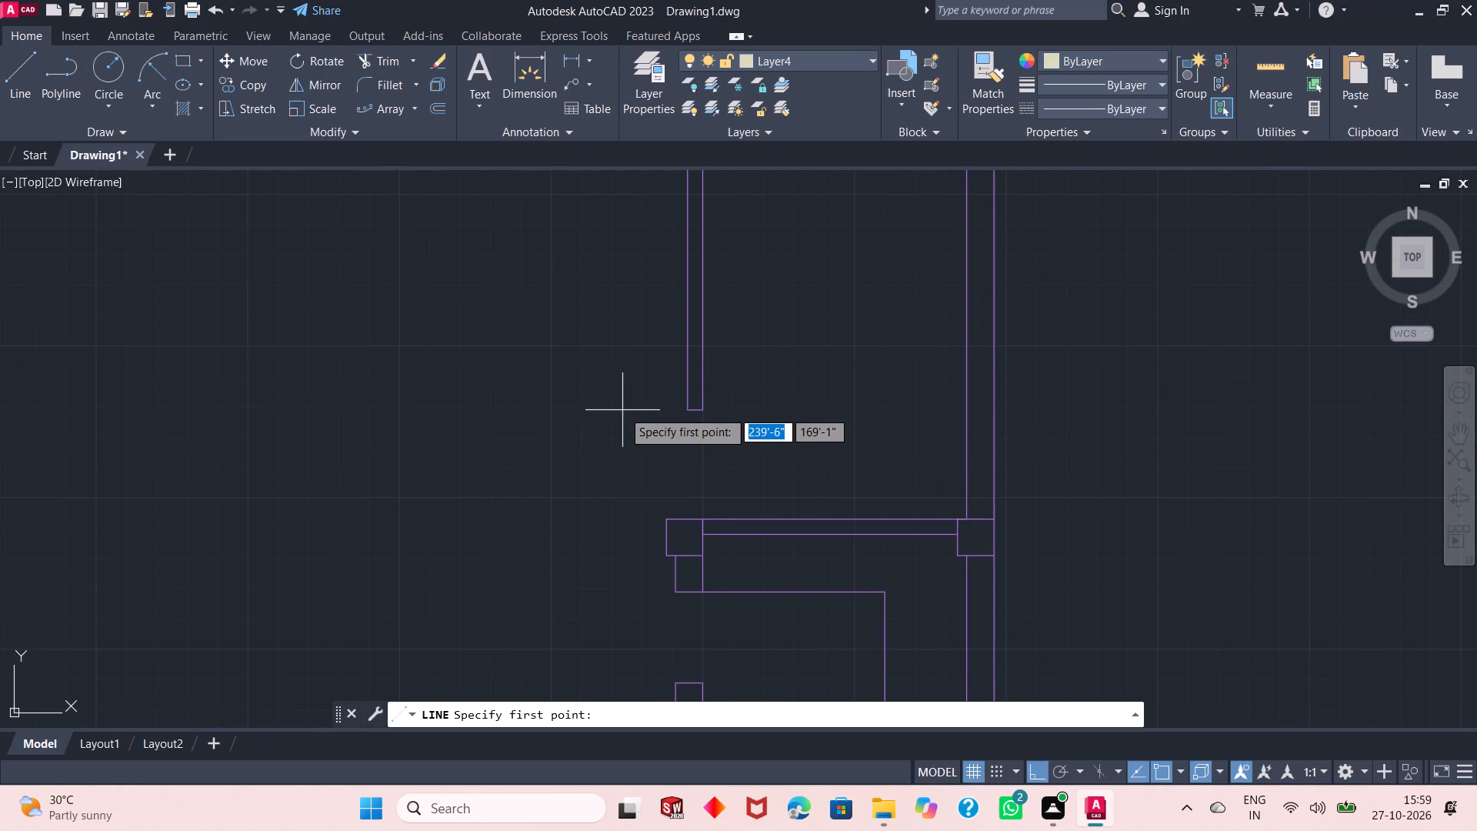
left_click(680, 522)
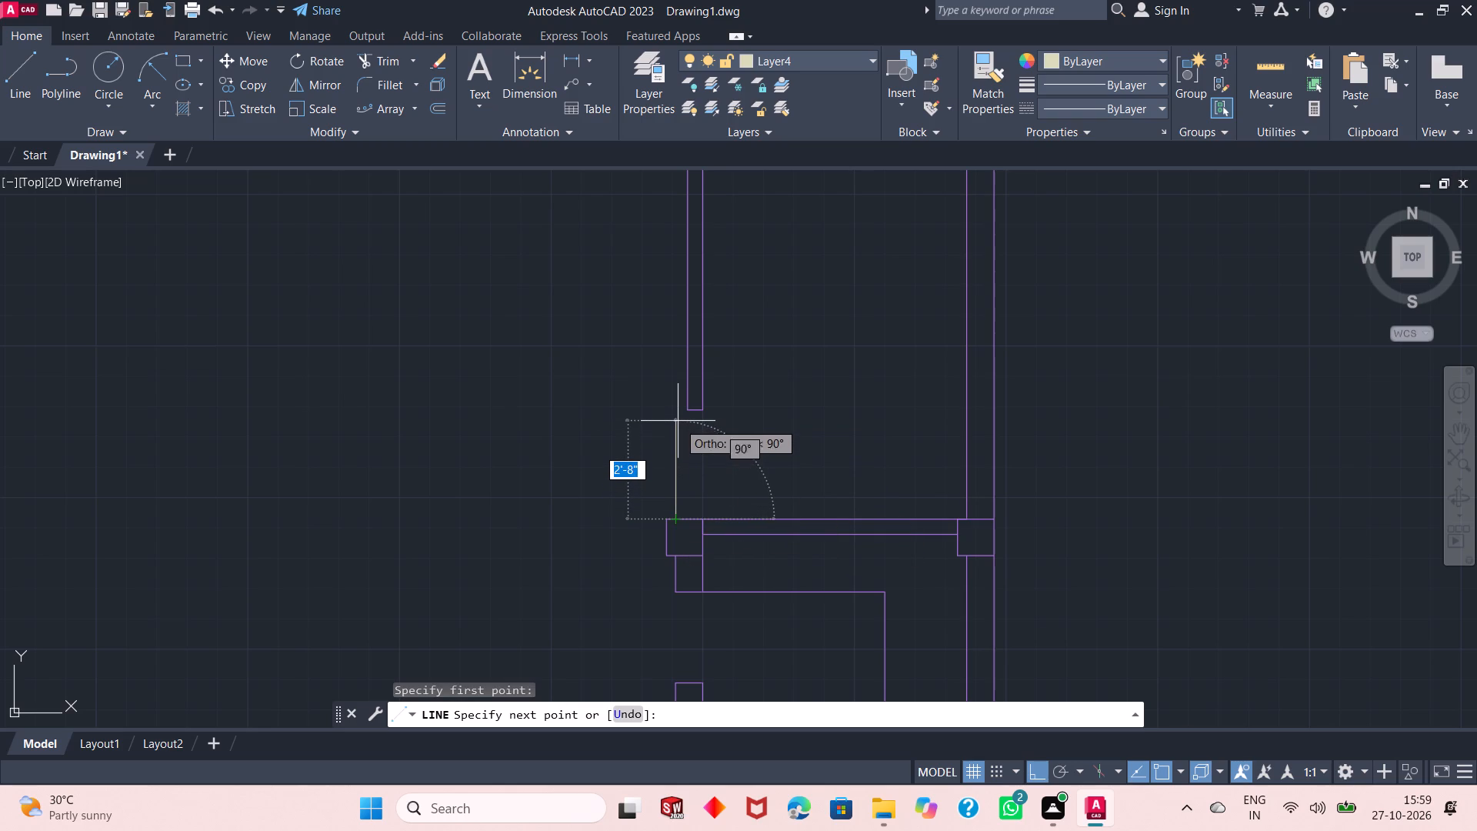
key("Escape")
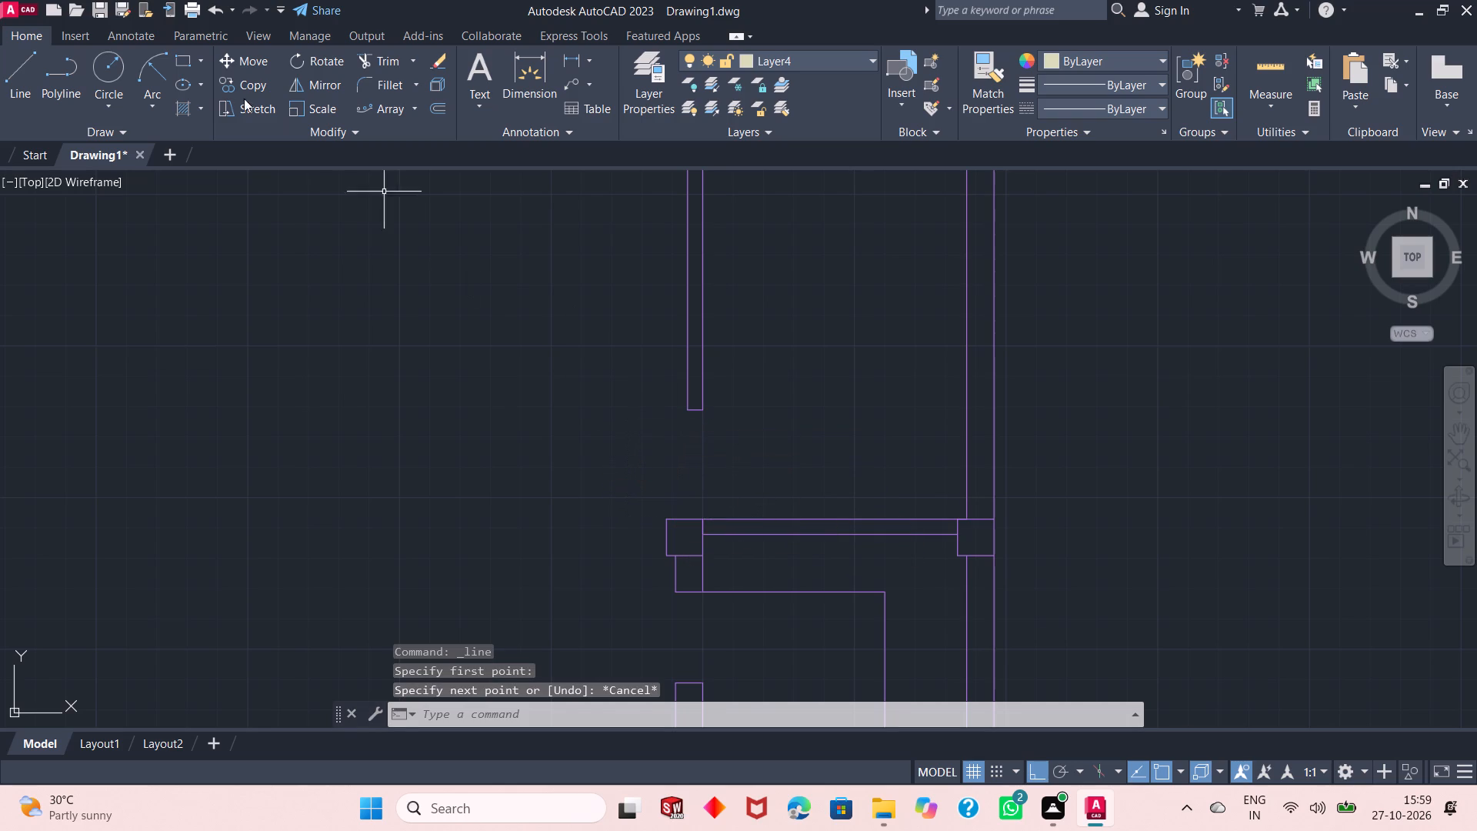
Draw the next room's door leaf from the column's top edge, aligned with the upper wall's left face: 1" up, 3' right, 1" up, 2'9" left, 2" down.
left_click(22, 85)
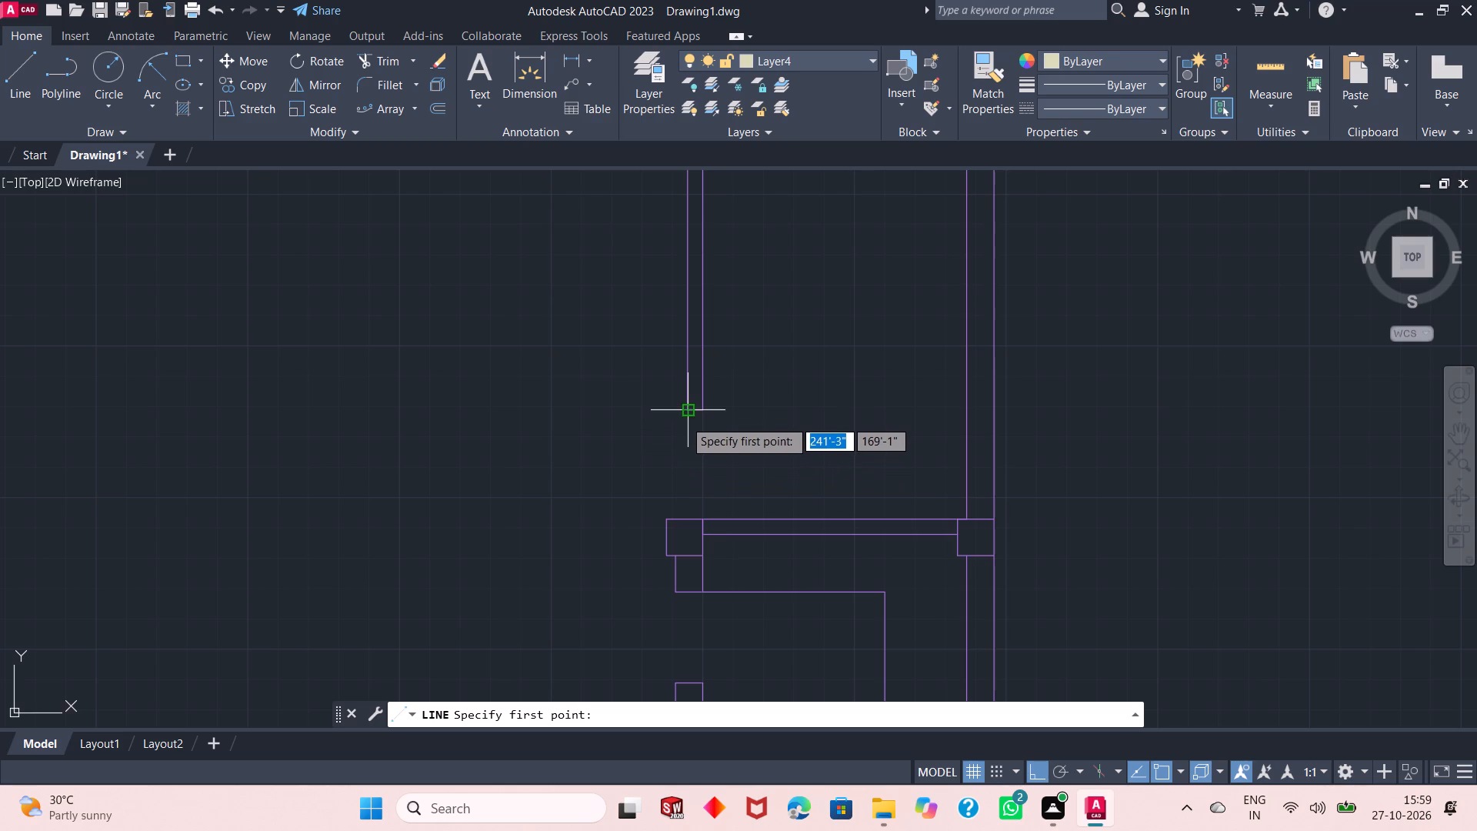
left_click(688, 523)
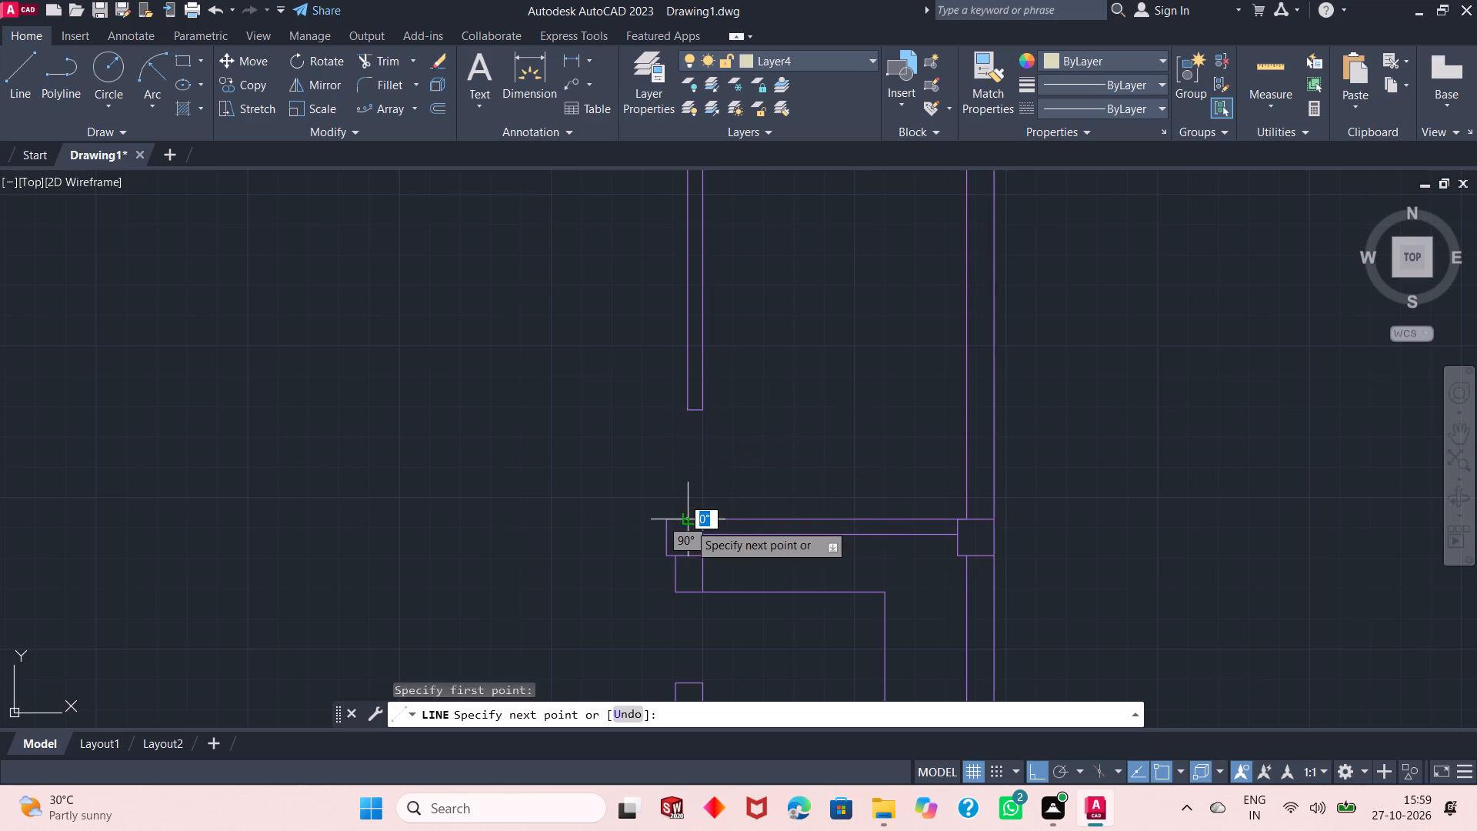
type("1\"")
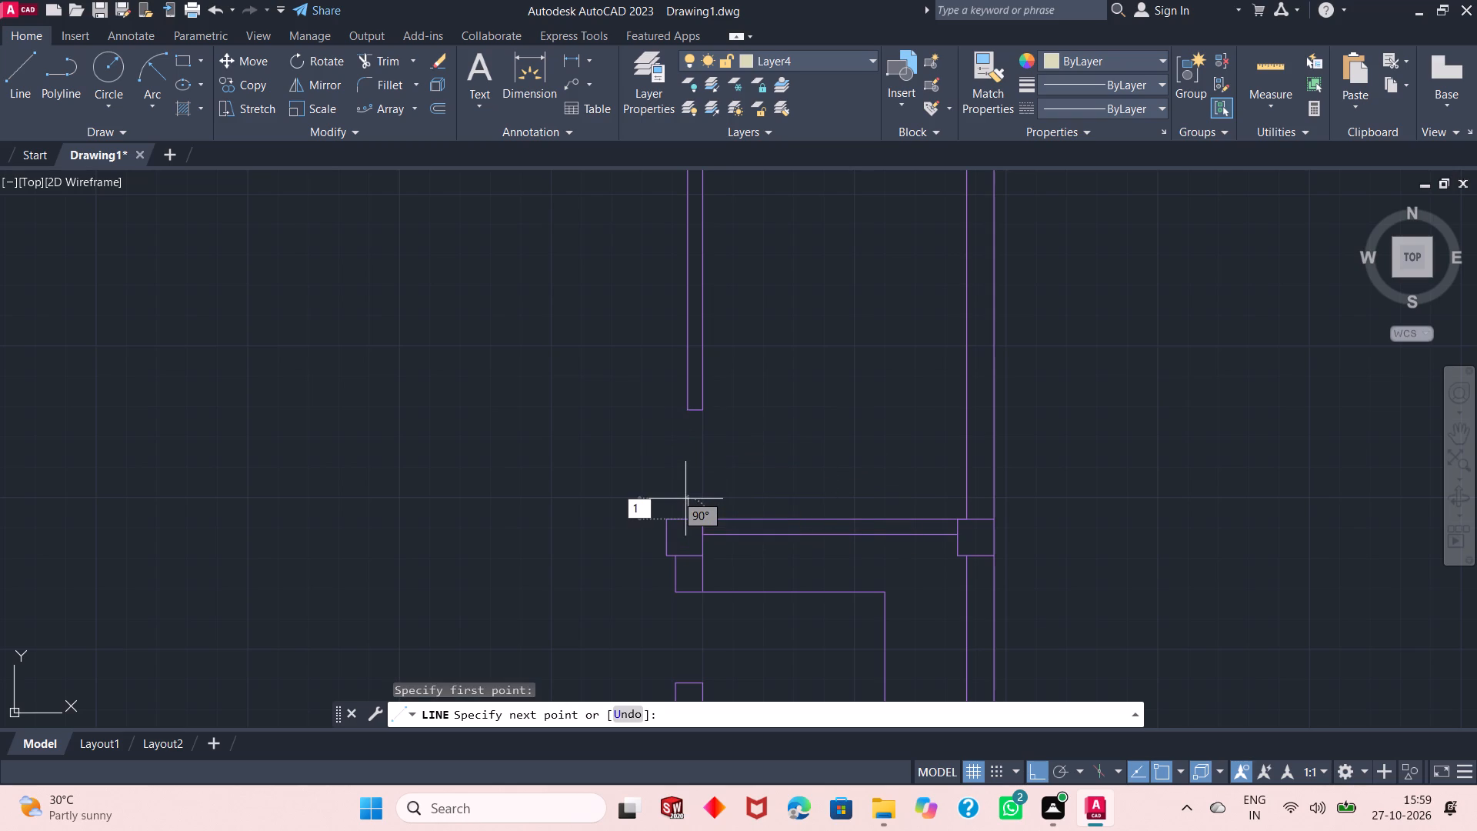
key("Return")
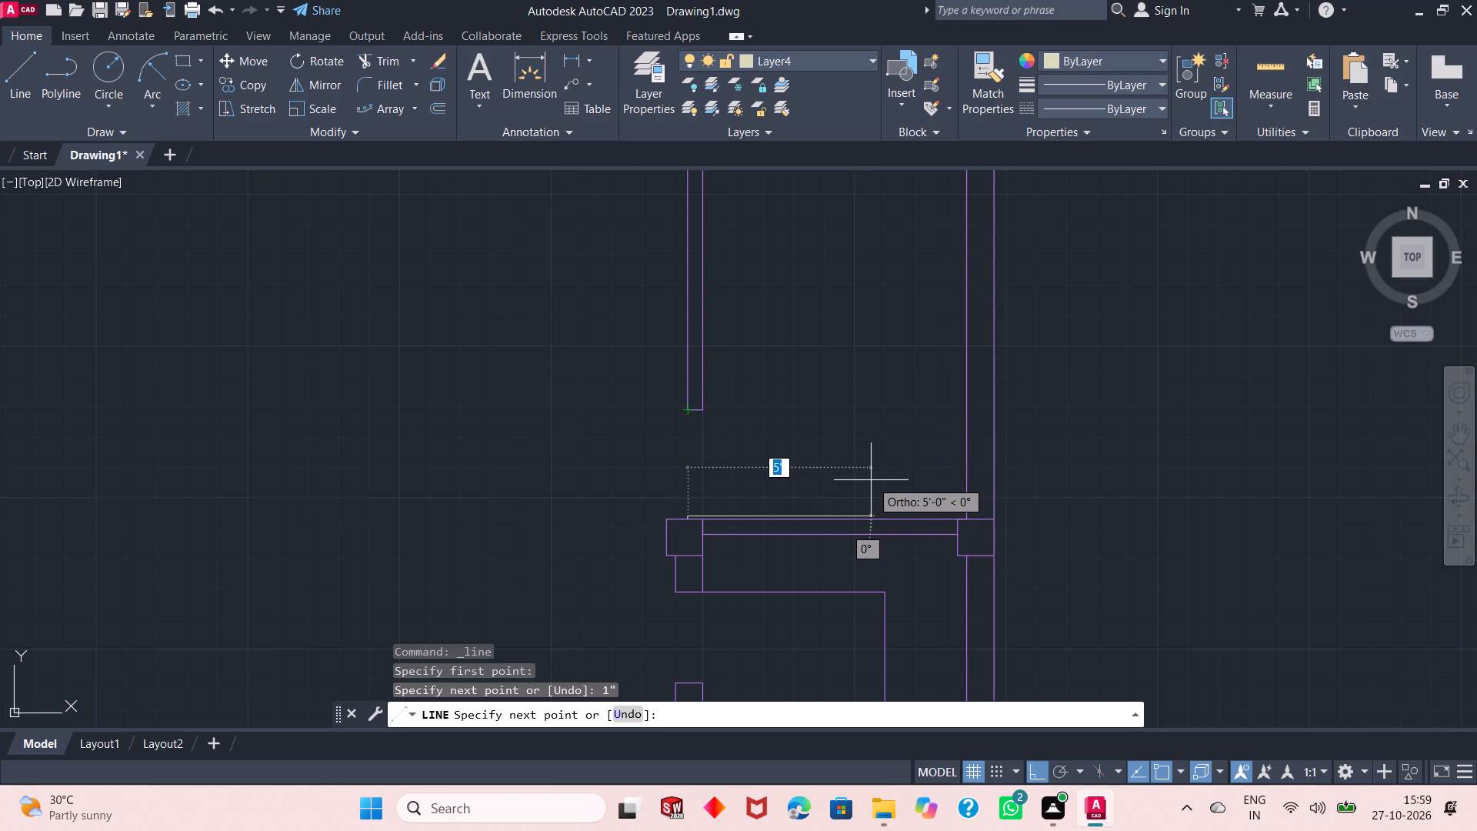
key("3")
key("apostrophe")
key("Return")
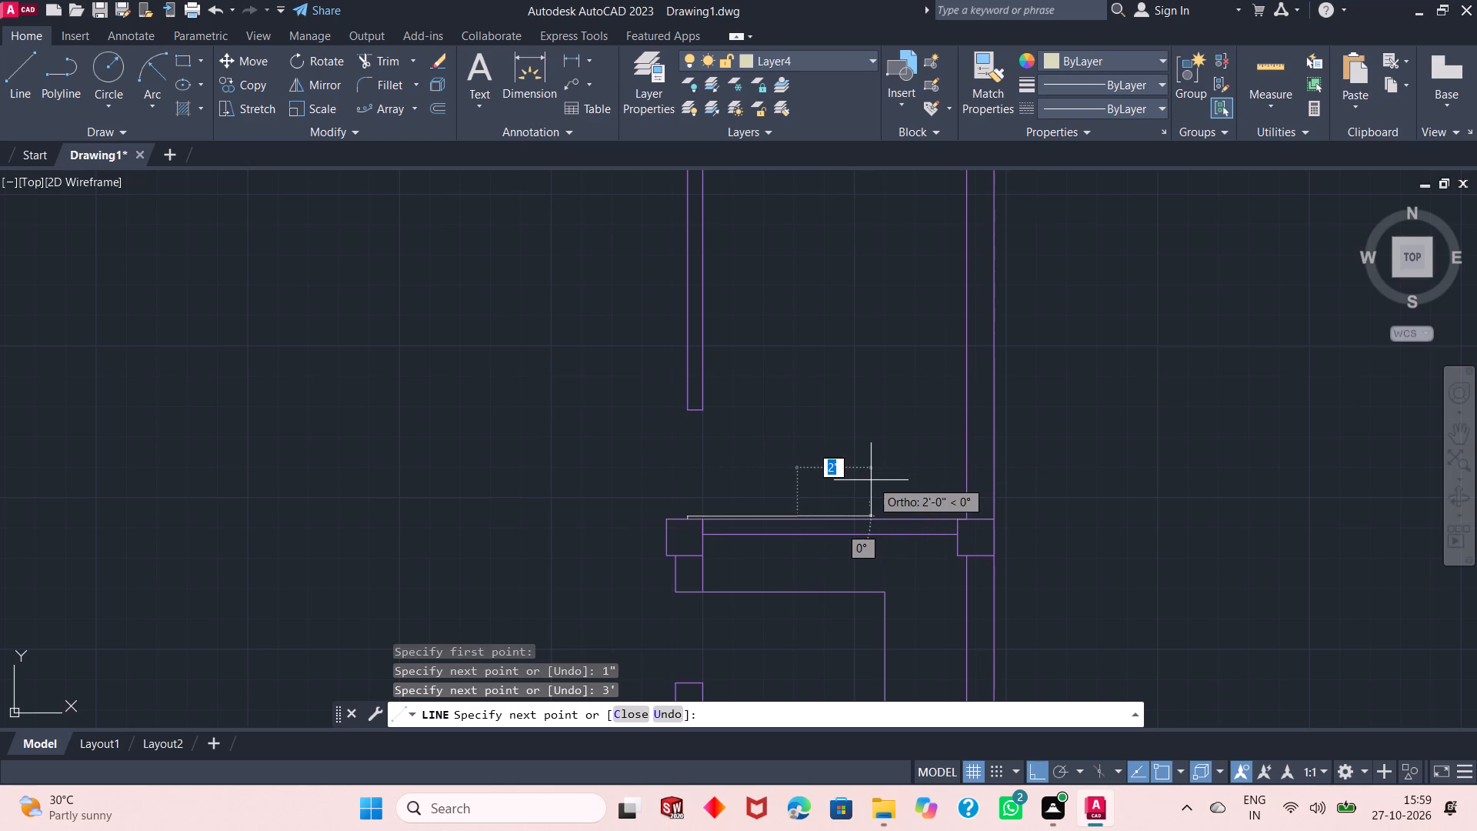
type("1\"")
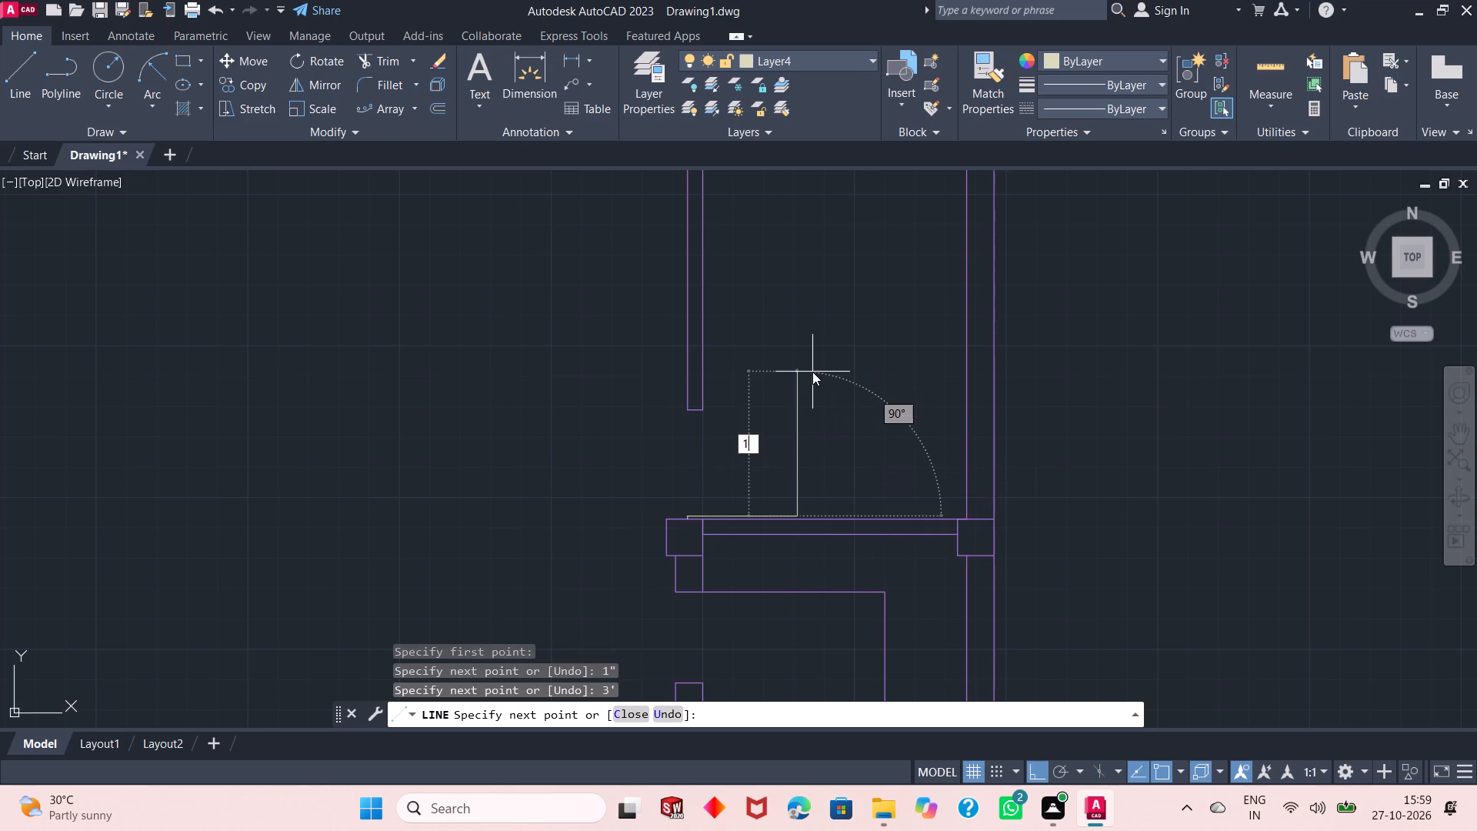
key("Return")
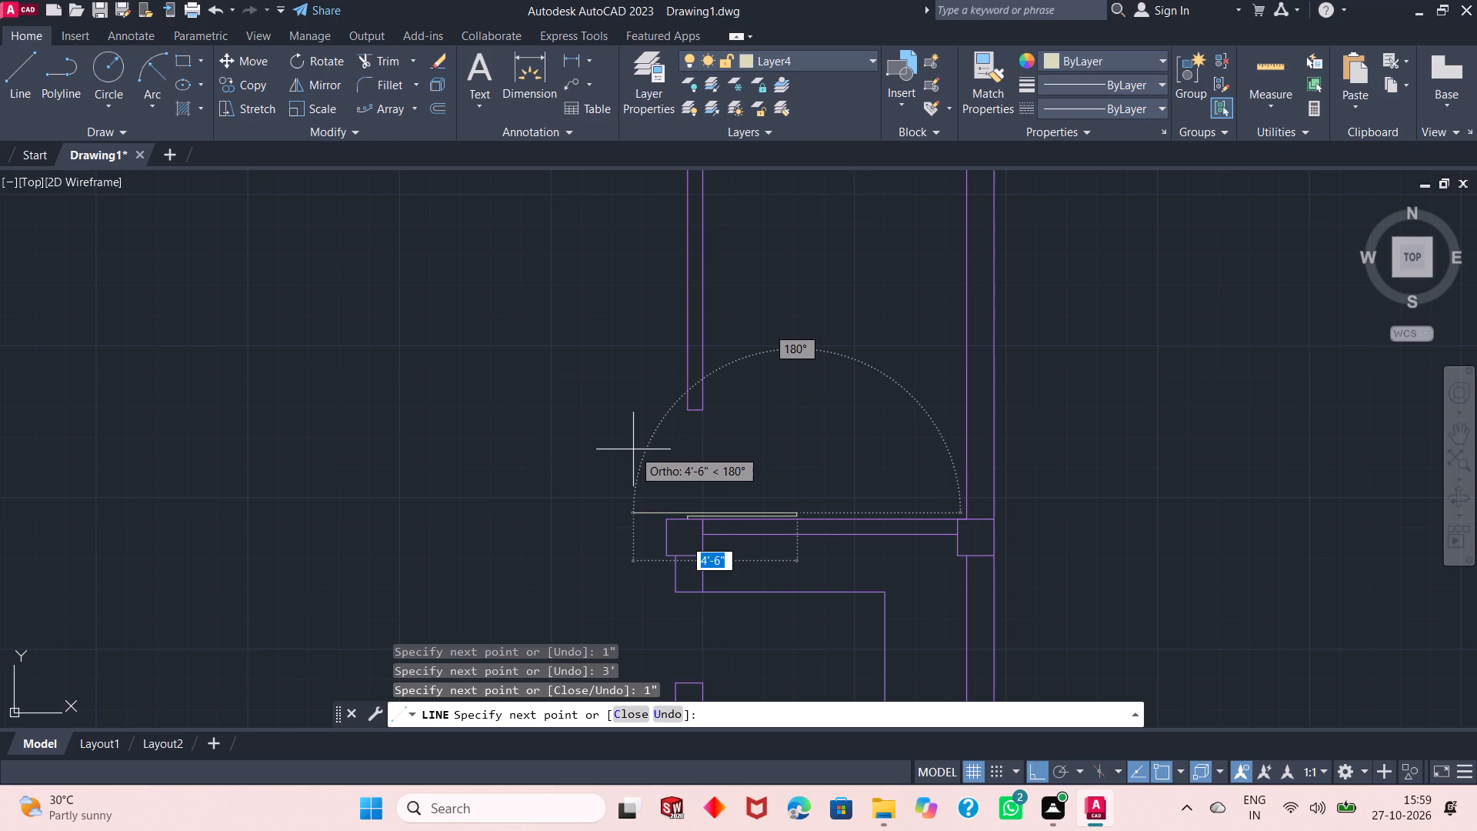
type("2'9")
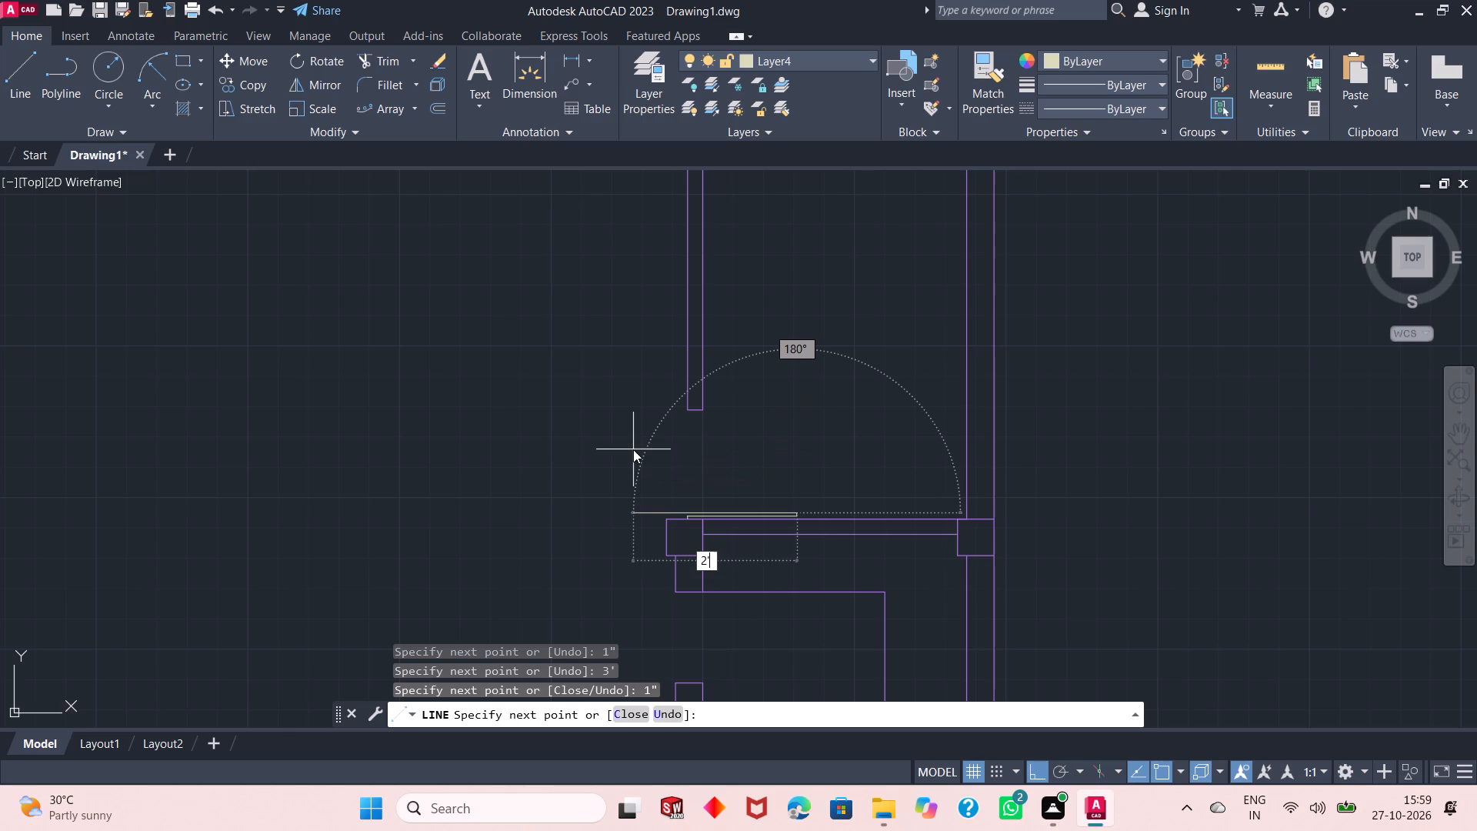
key("shift+quotedbl")
key("Return")
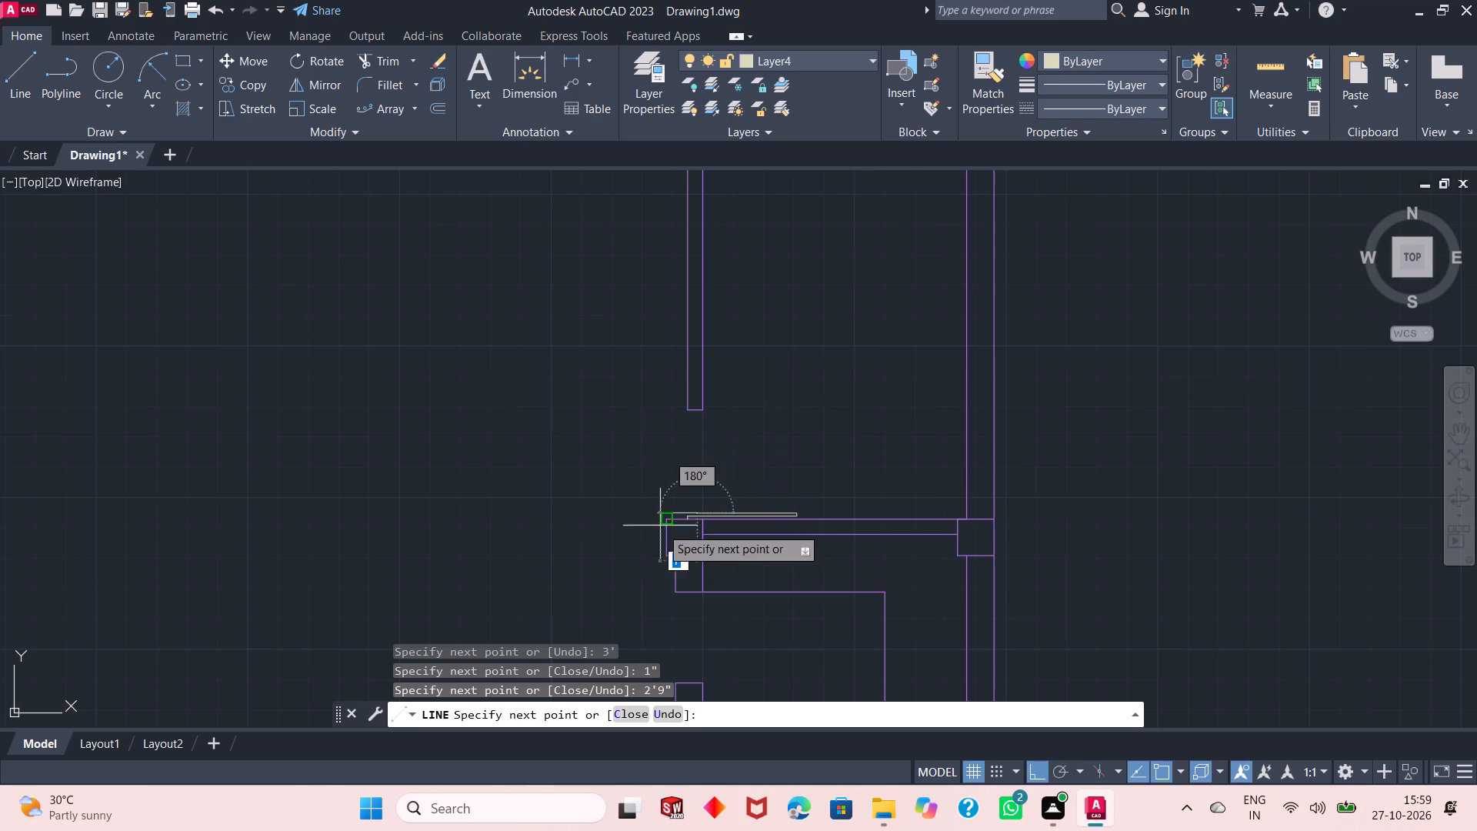
type("2\"")
key("Return")
key("Return")
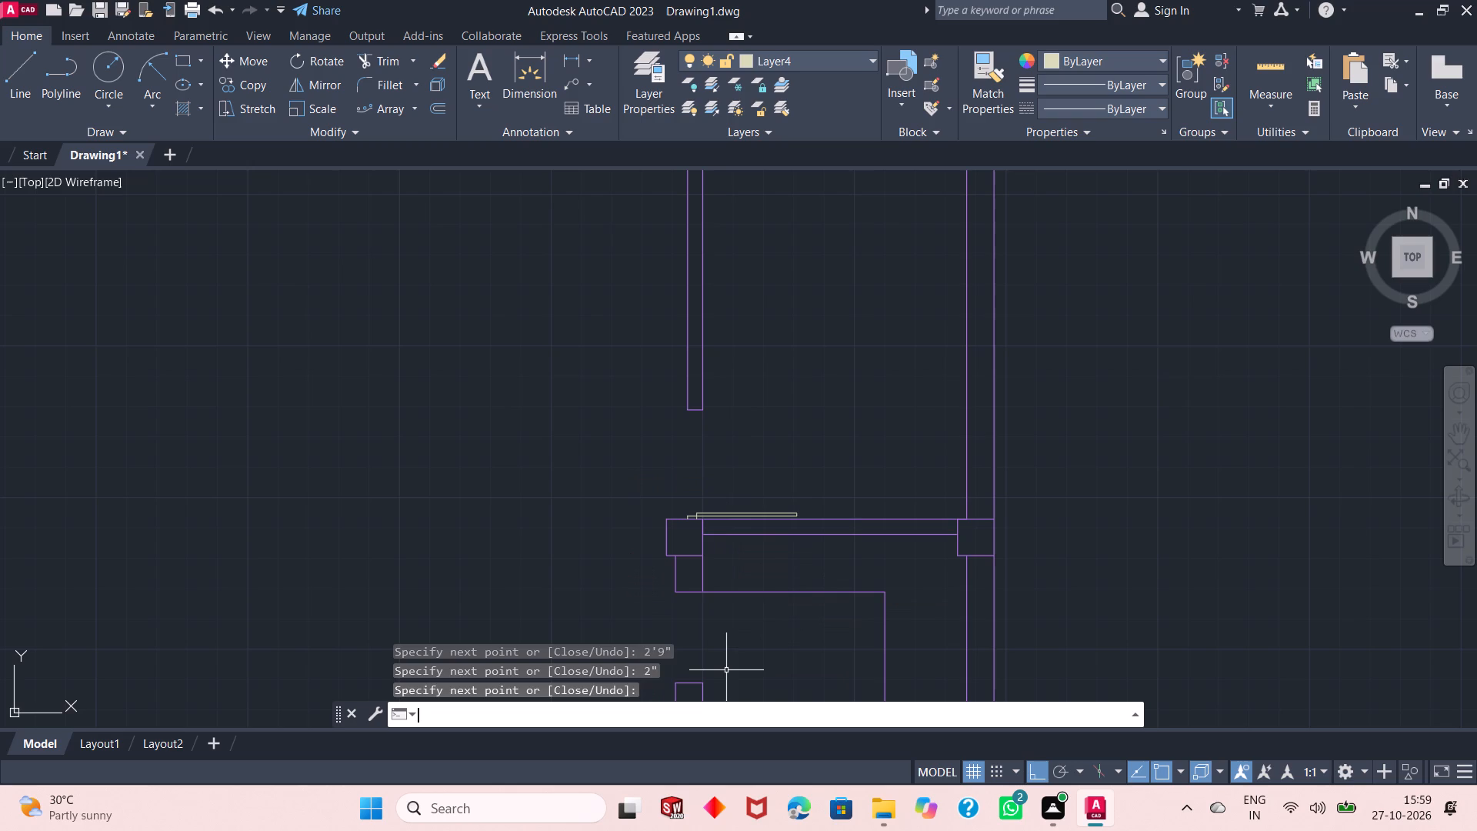
Draw the door stop from the upper wall end's lower-left corner: 1" down, 3" right, 1" up.
key("Return")
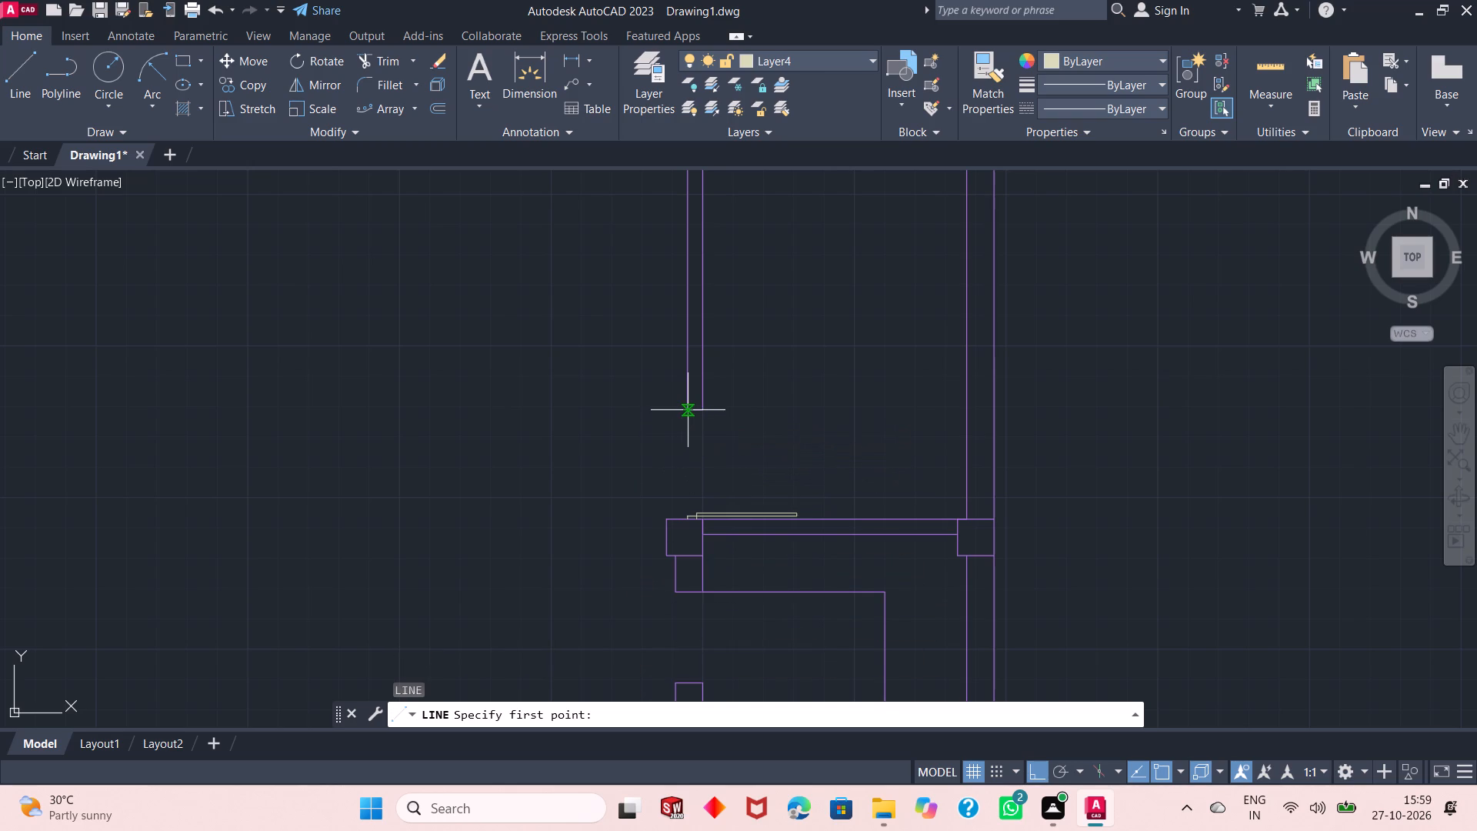
left_click(685, 414)
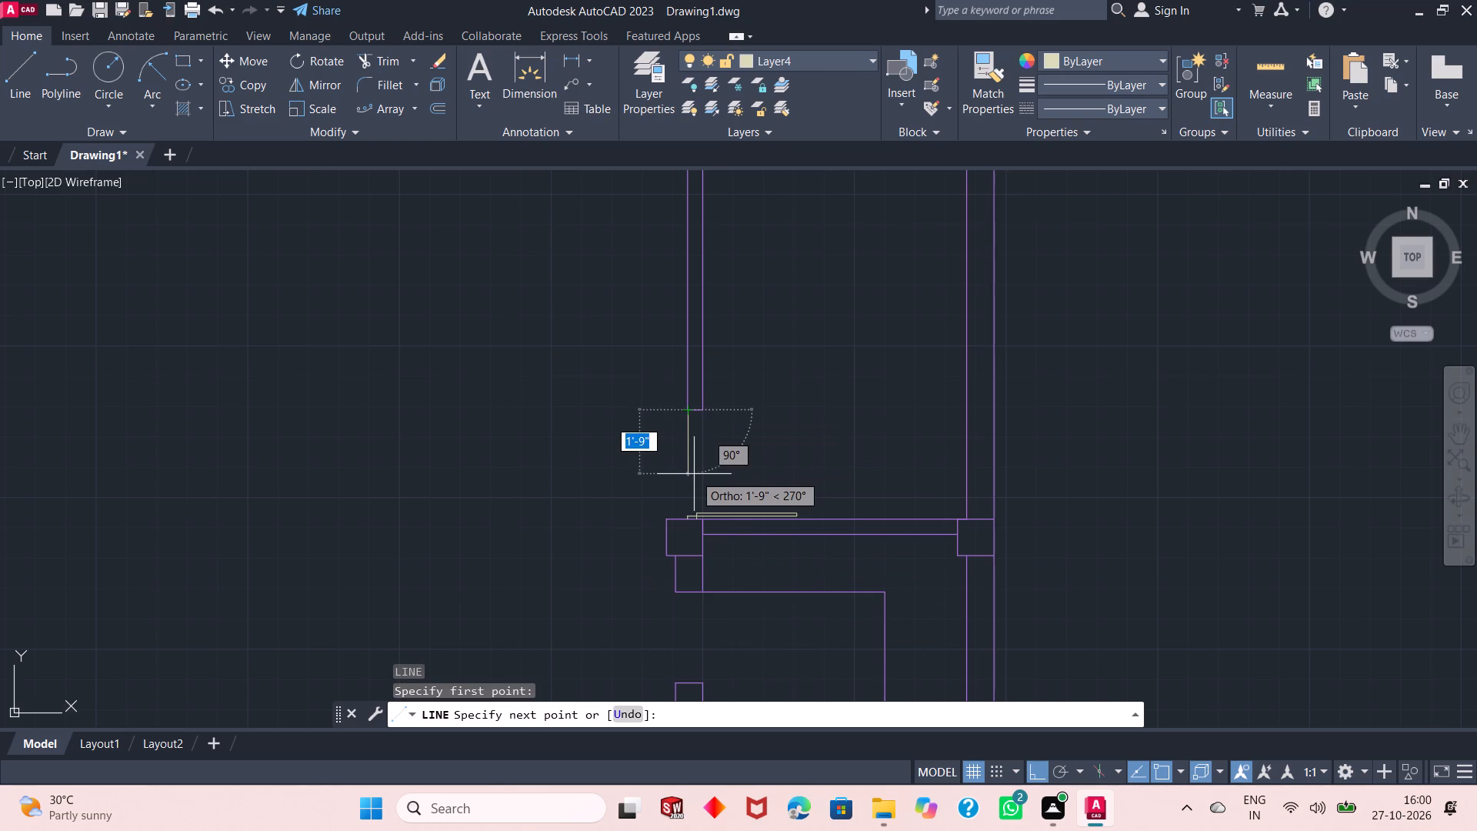
type("1\"")
key("Return")
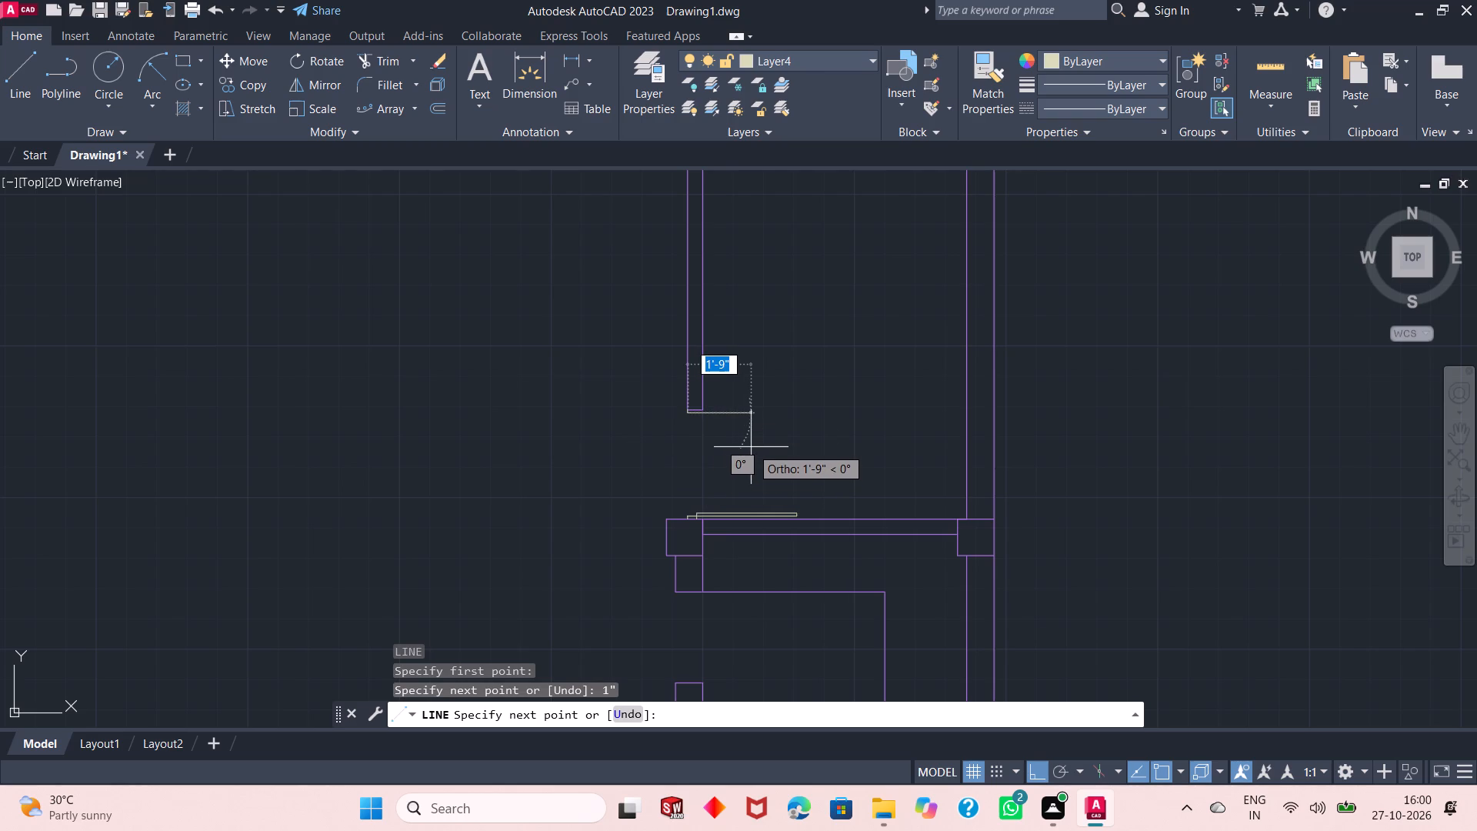
type("3\"")
key("Return")
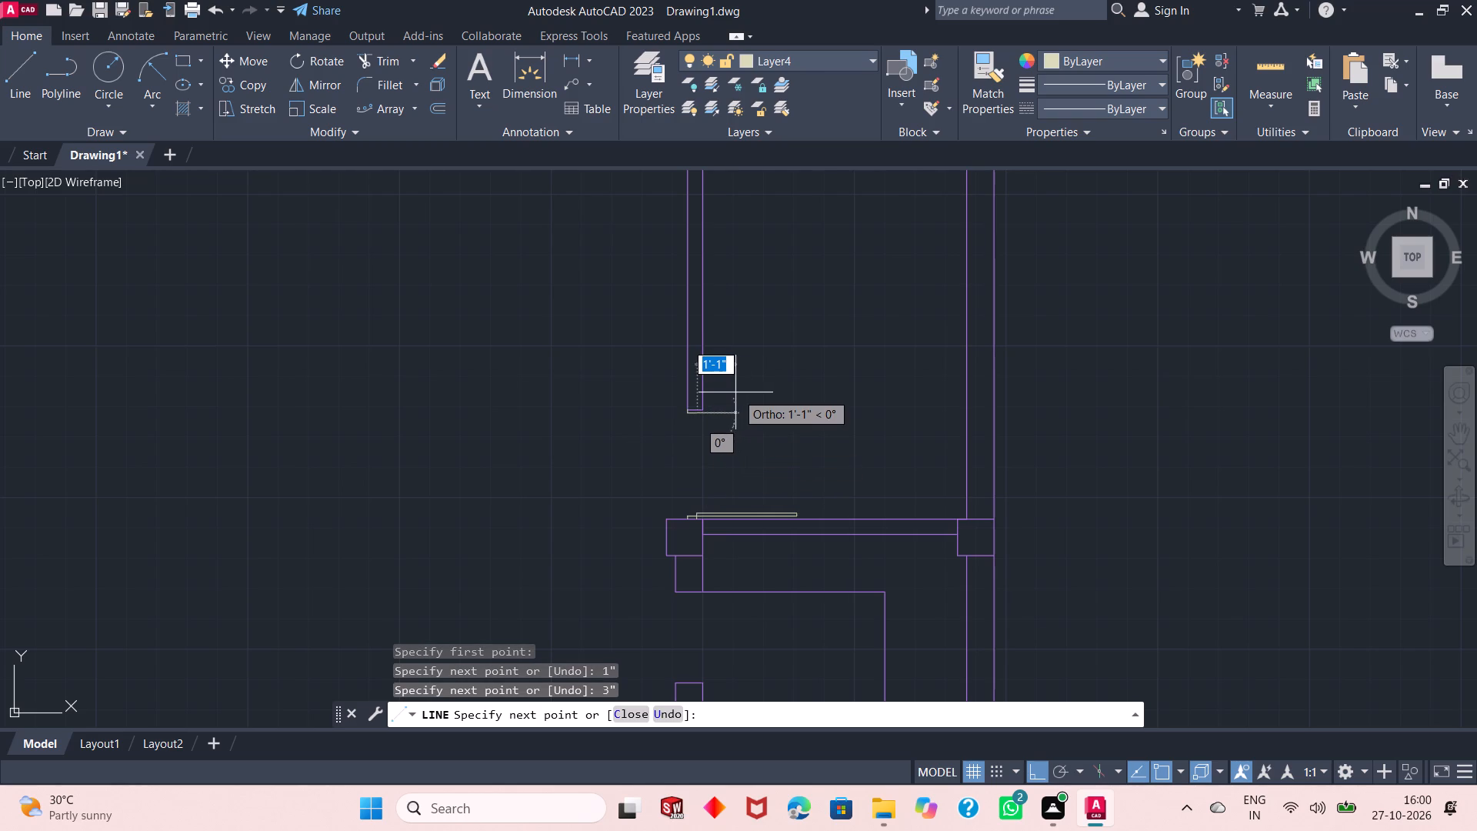
type("1\"")
key("Return")
key("Return")
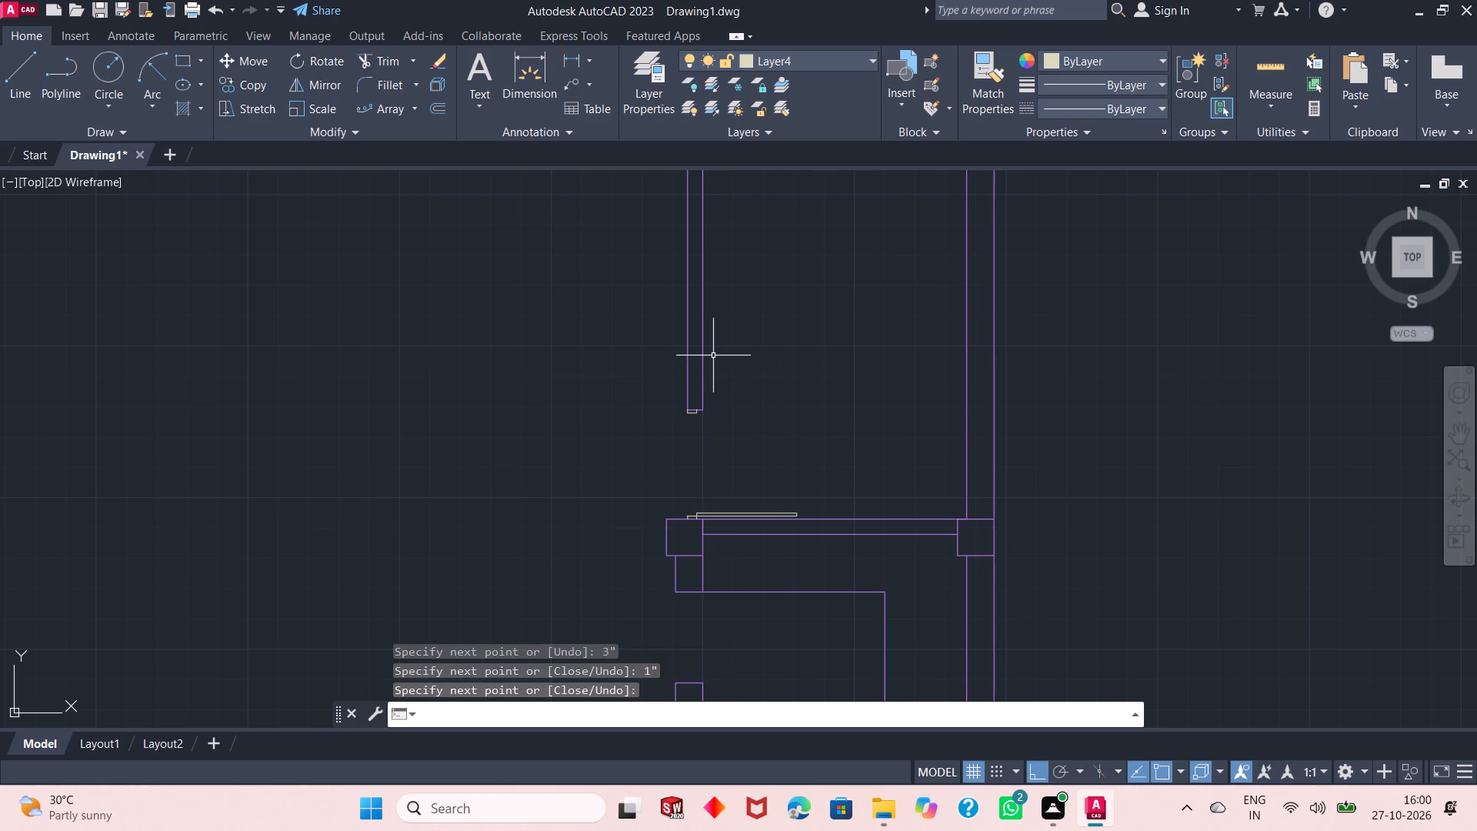
Draw the door swing as a start-end-radius arc from the leaf's upper-right corner to the stop's lower-right corner, radius 3'.
scroll(695, 462, "up", 3, "ctrl")
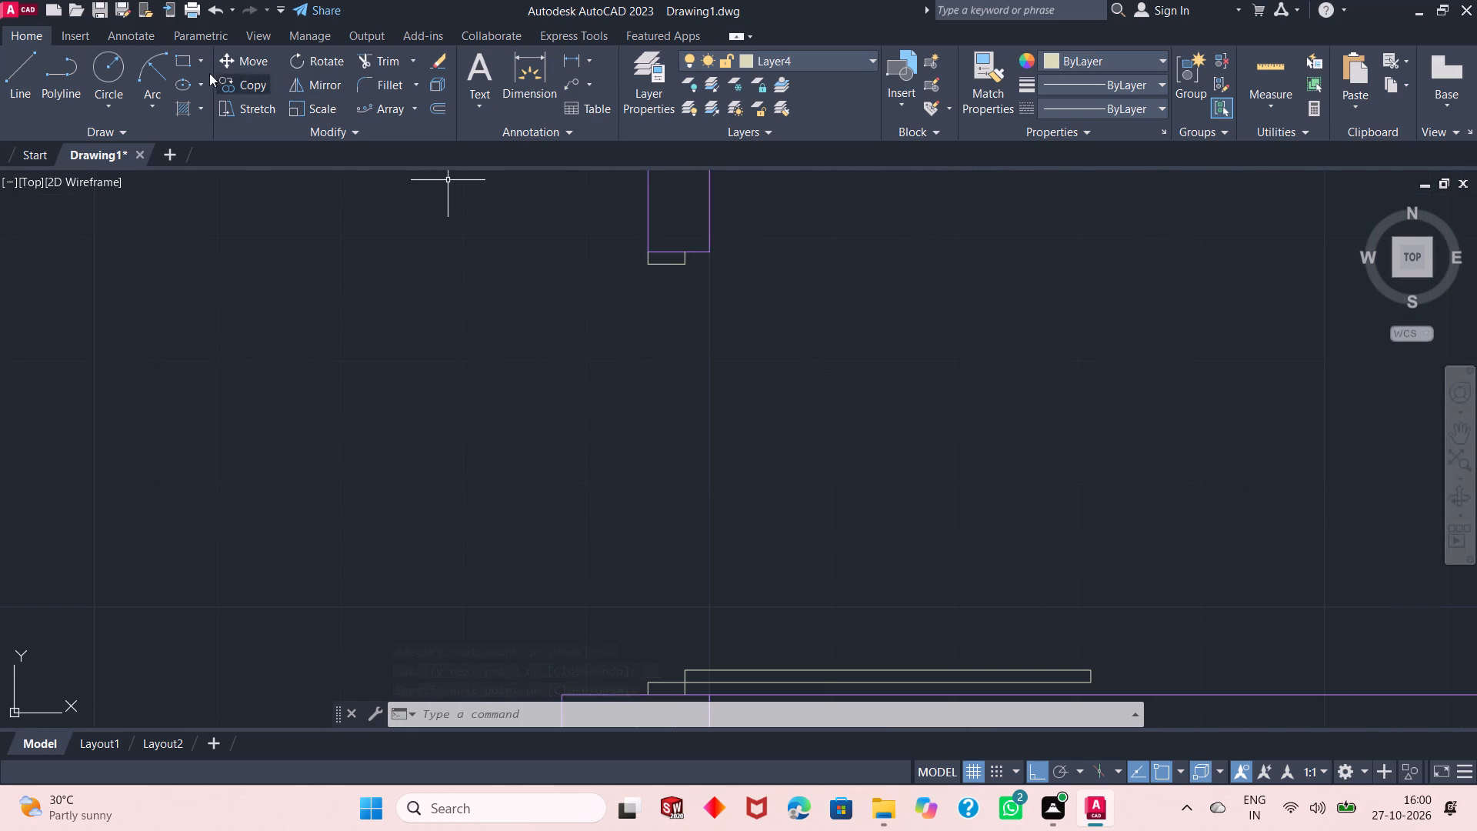
left_click(151, 72)
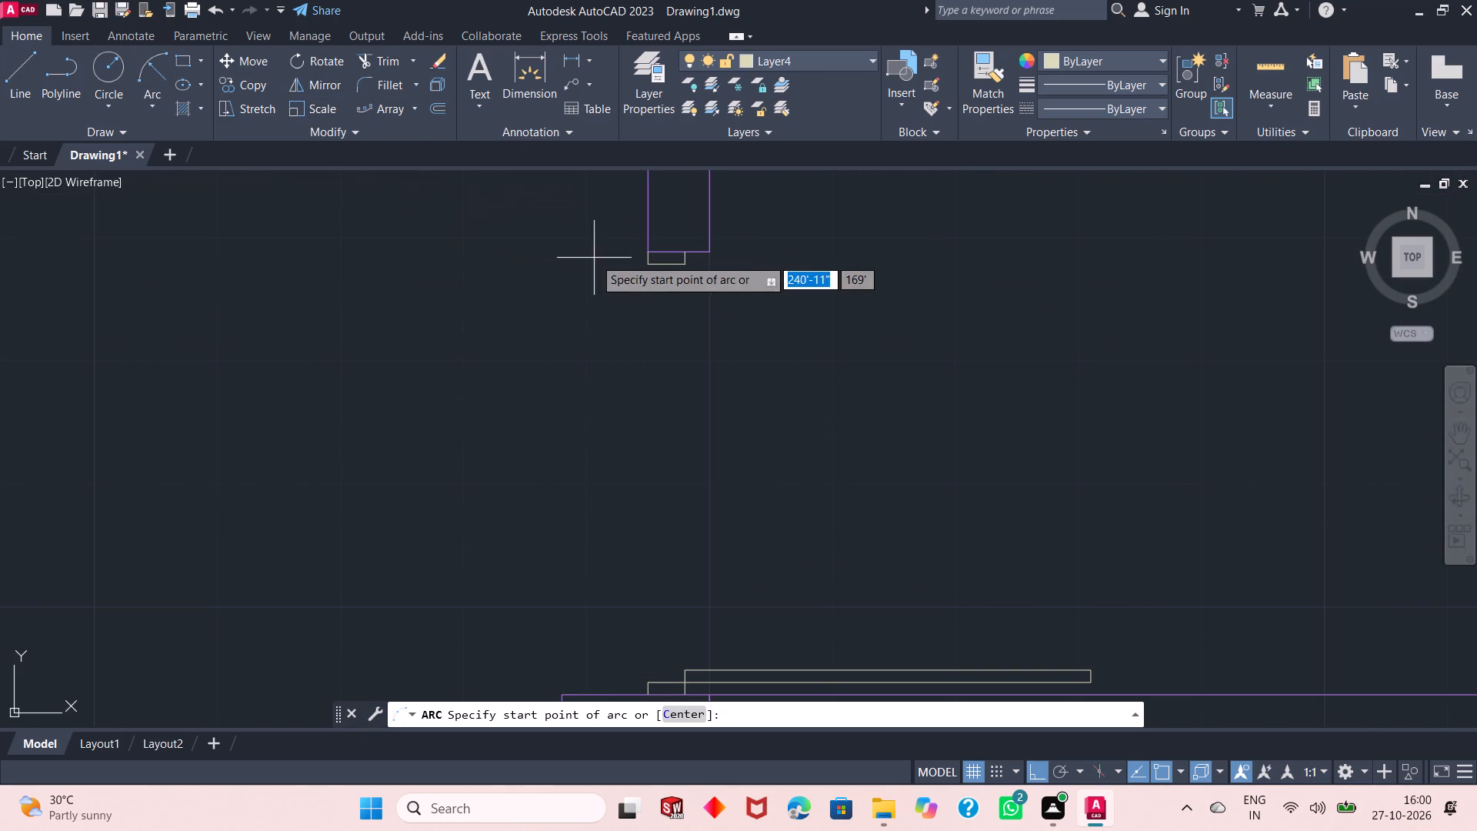
left_click(1095, 667)
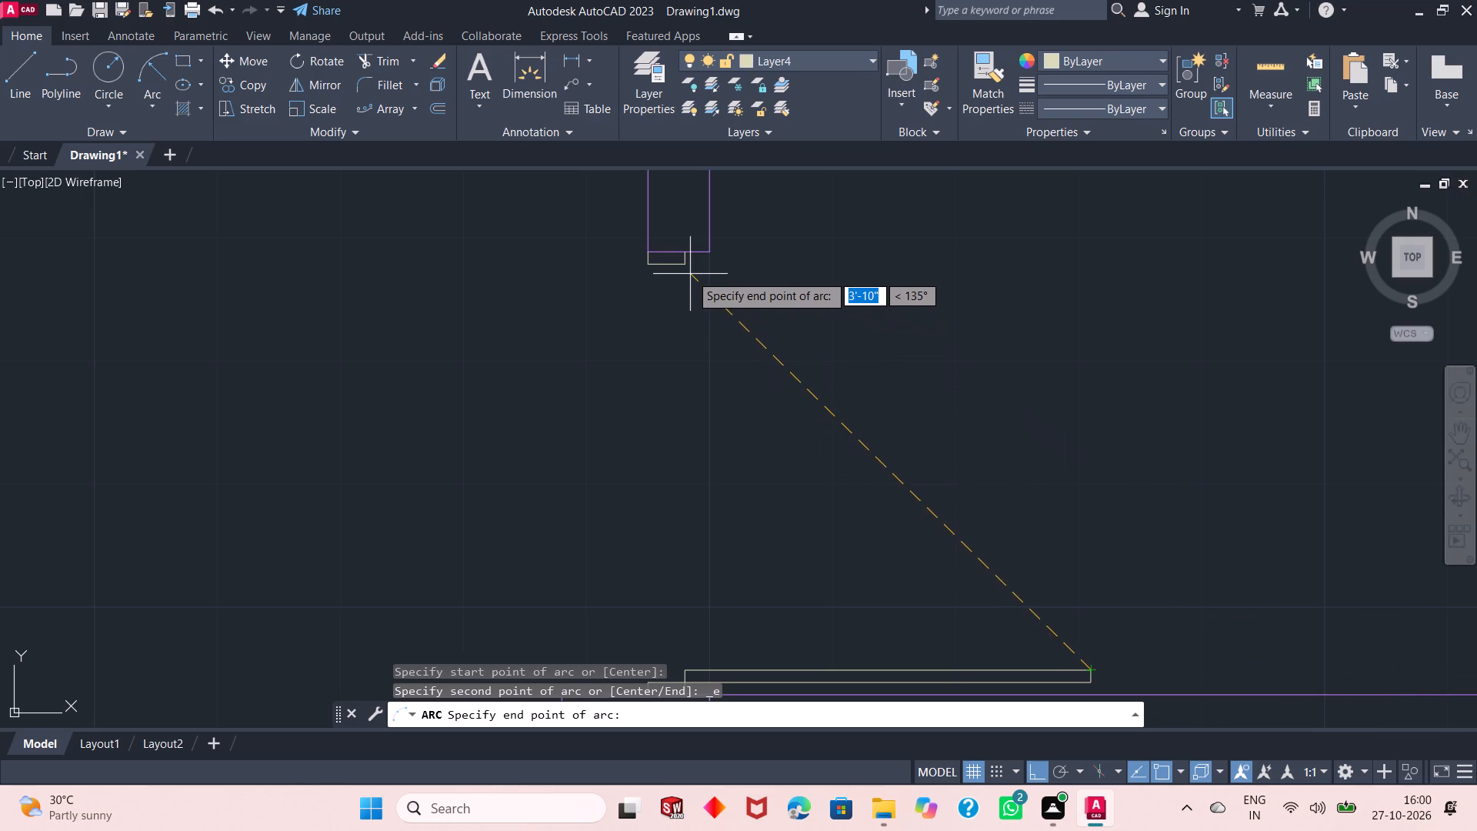
left_click(688, 268)
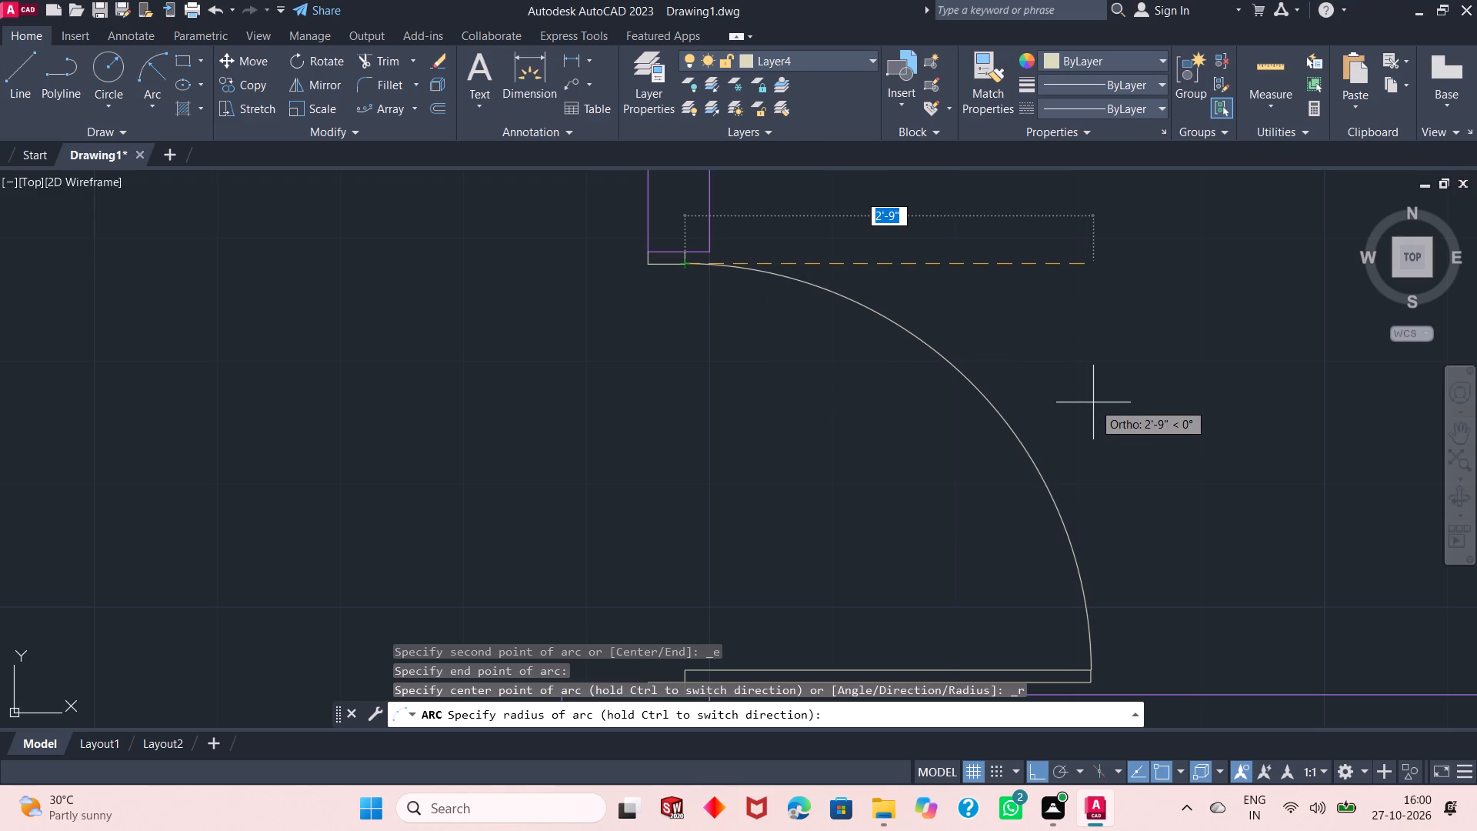
type("3'")
key("Return")
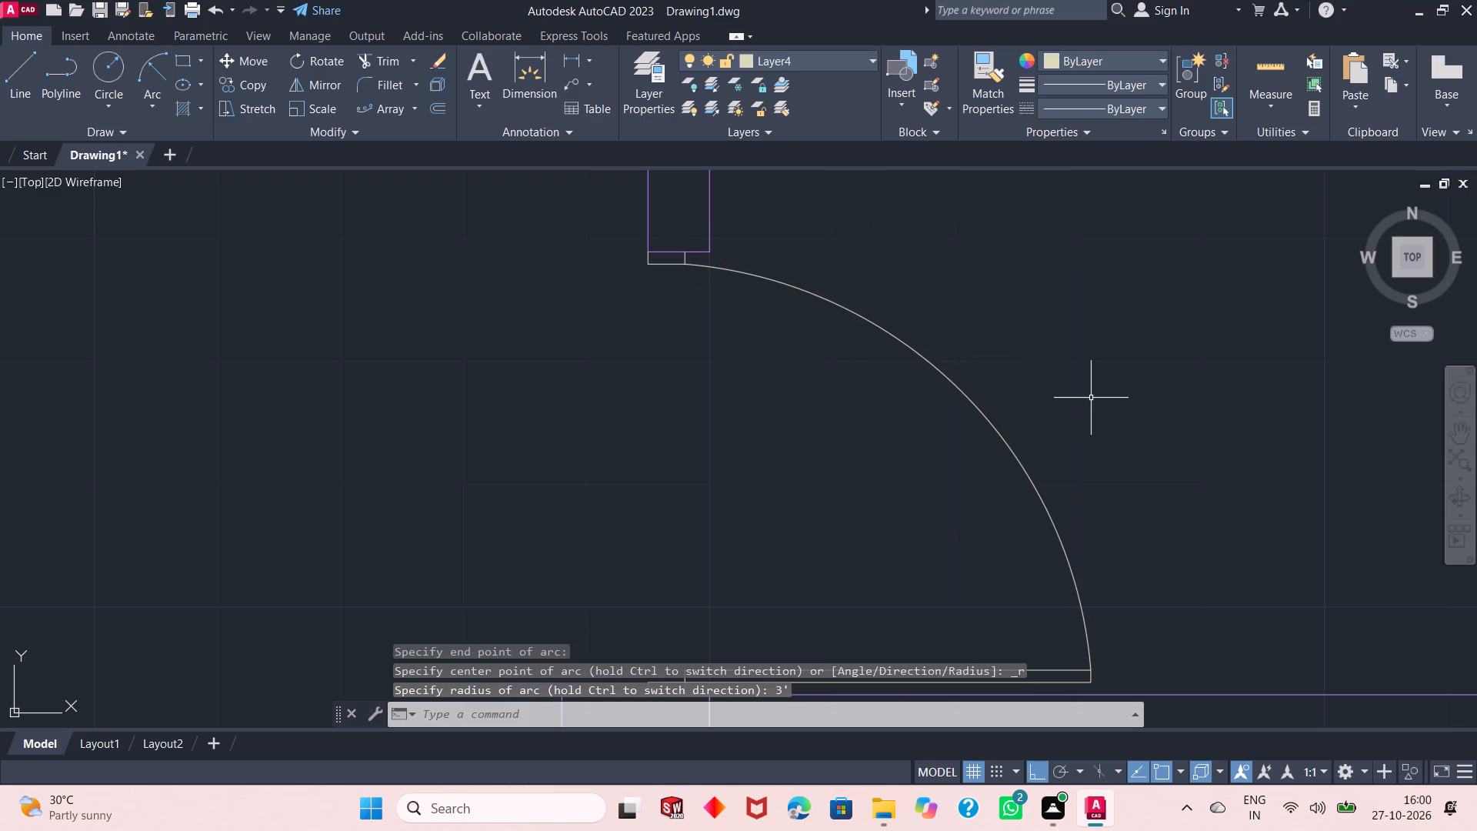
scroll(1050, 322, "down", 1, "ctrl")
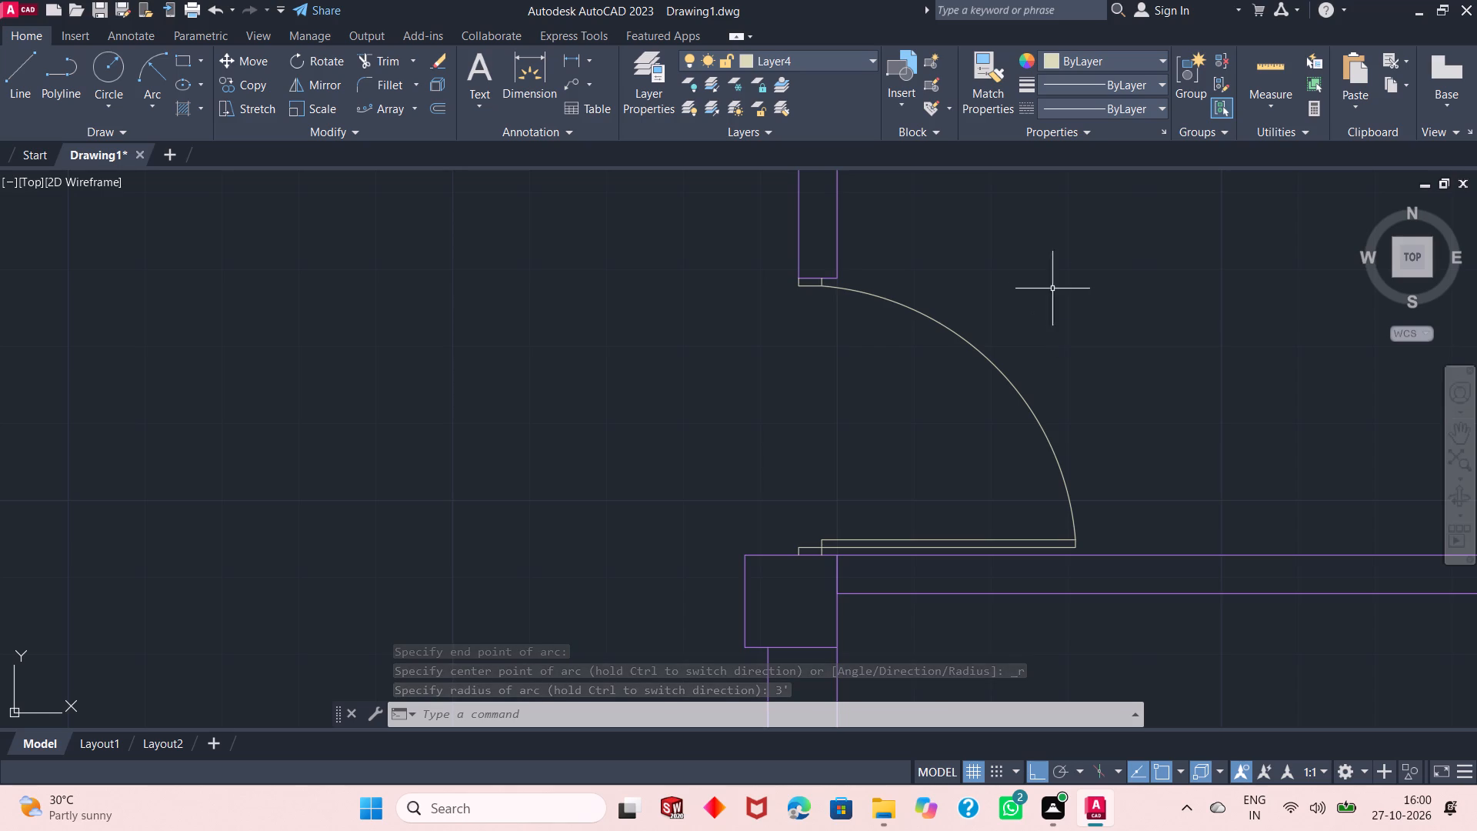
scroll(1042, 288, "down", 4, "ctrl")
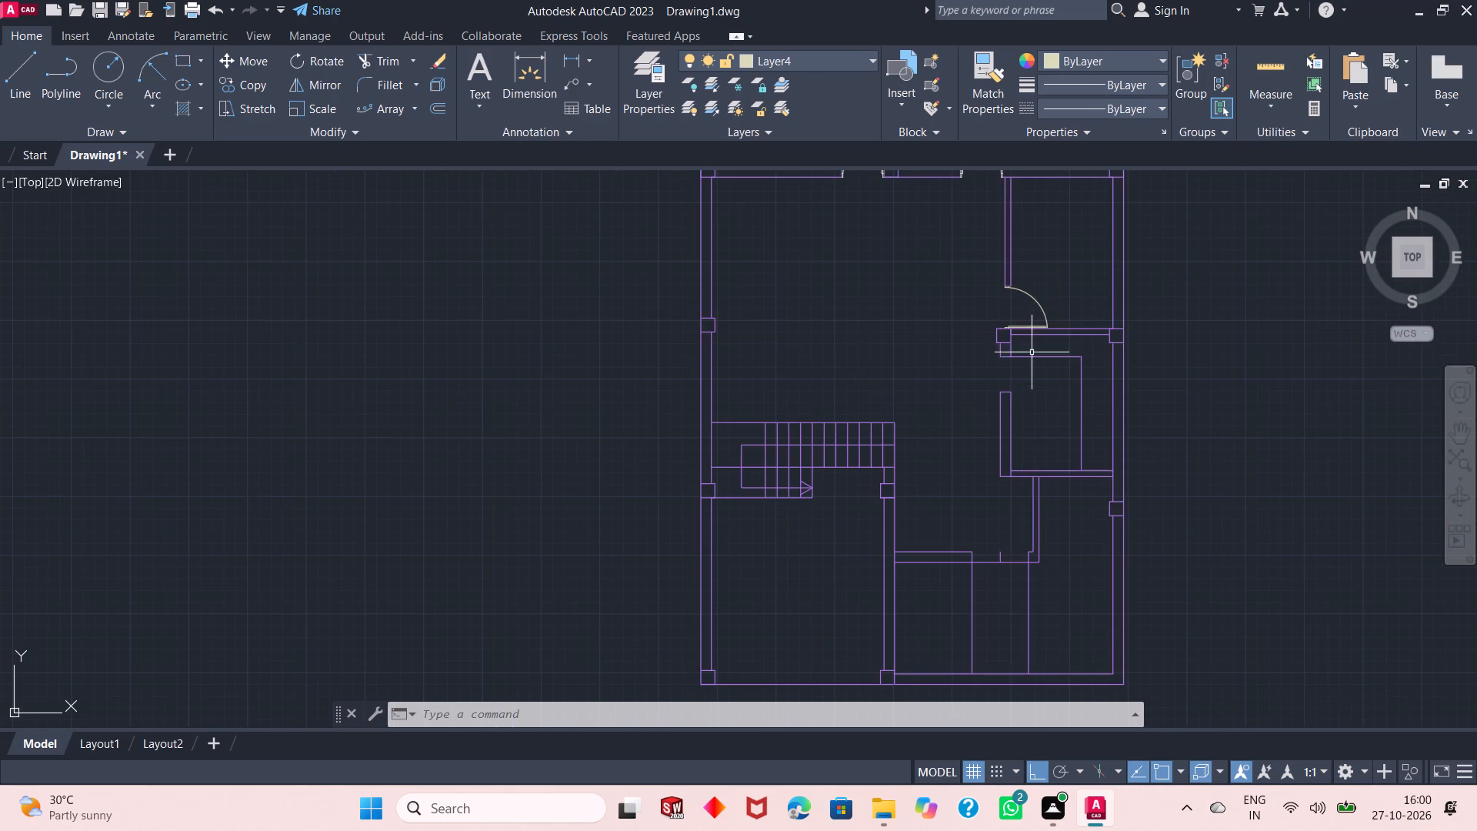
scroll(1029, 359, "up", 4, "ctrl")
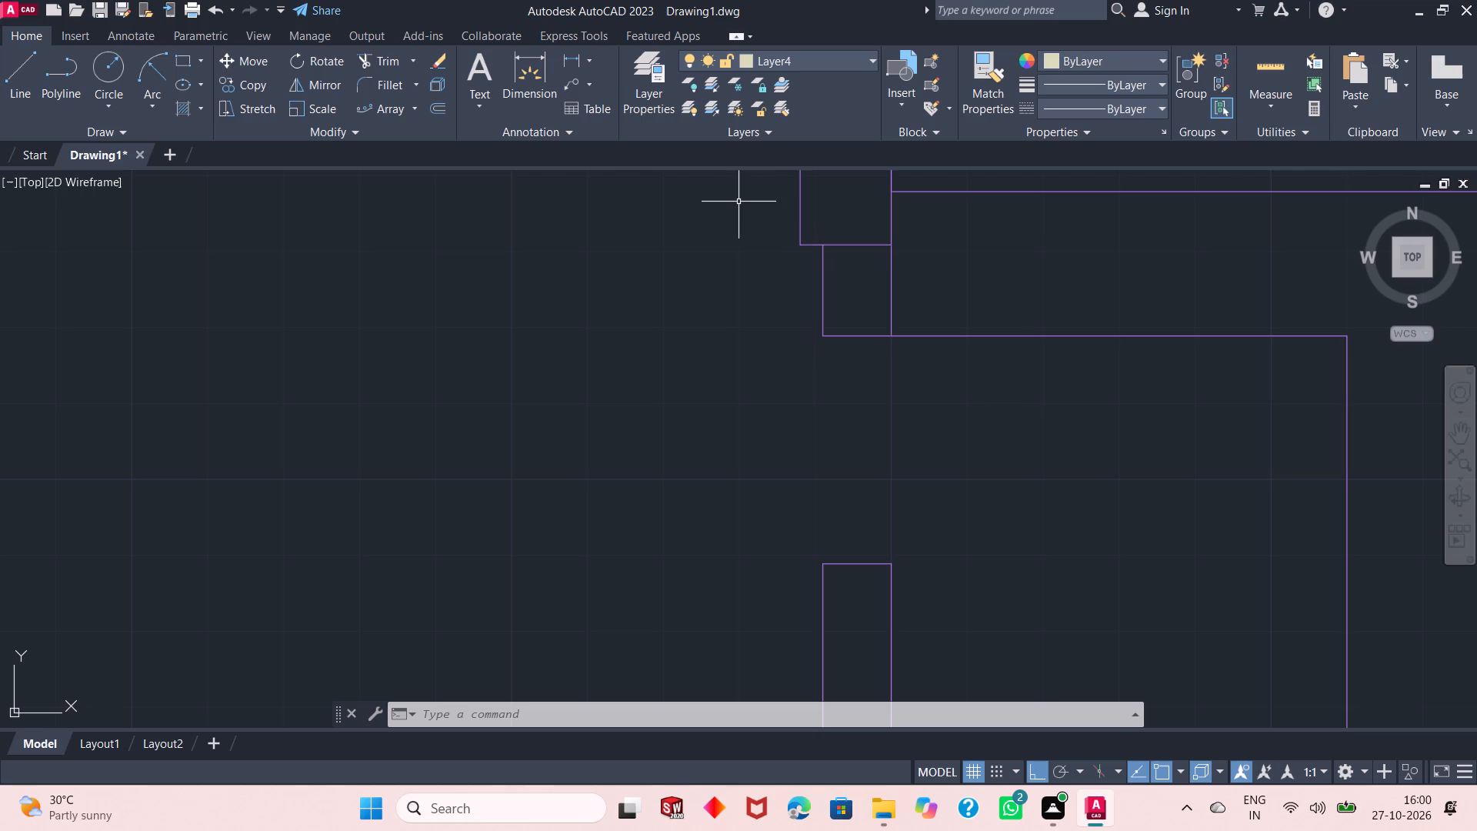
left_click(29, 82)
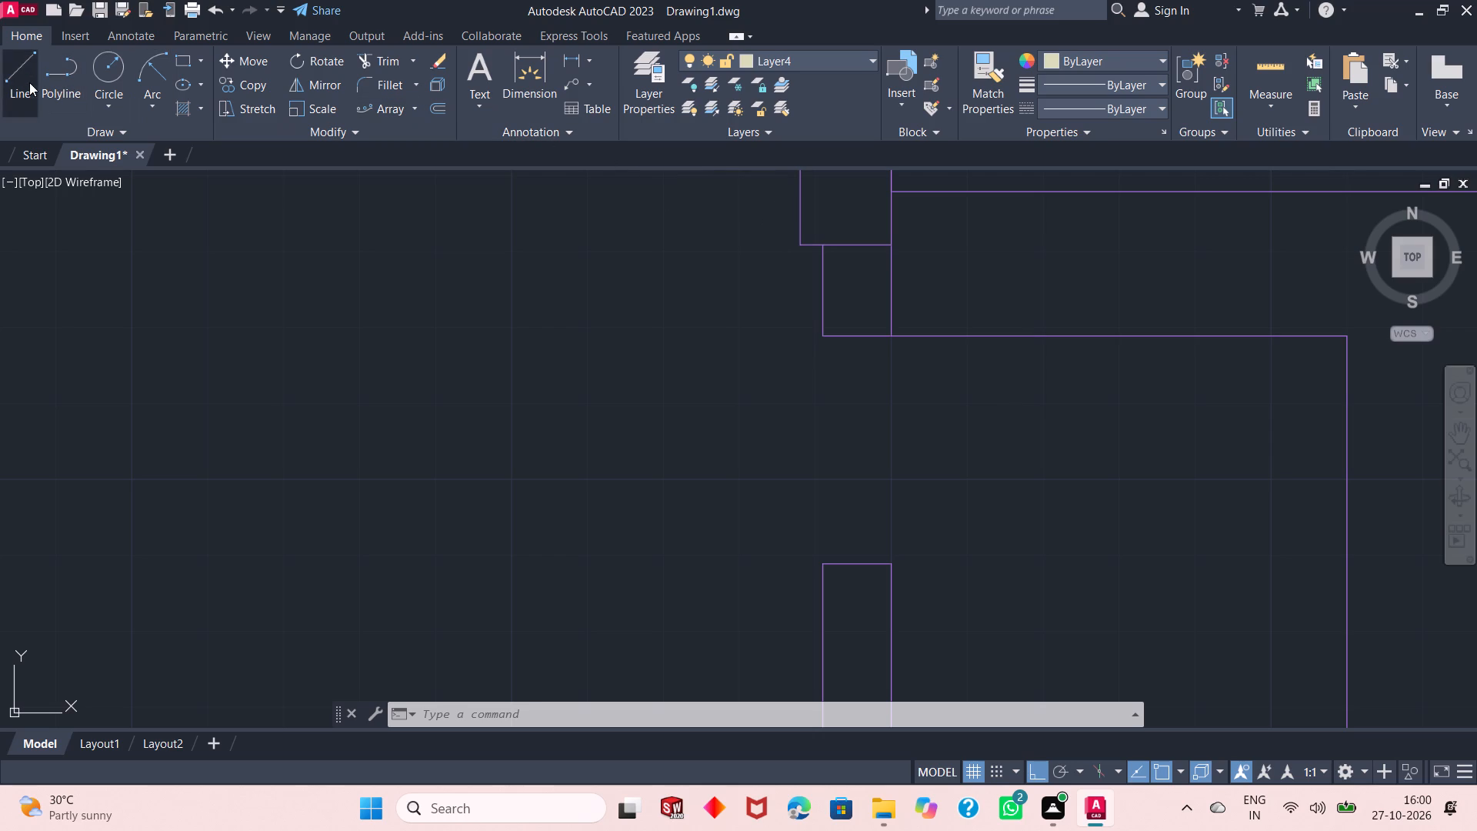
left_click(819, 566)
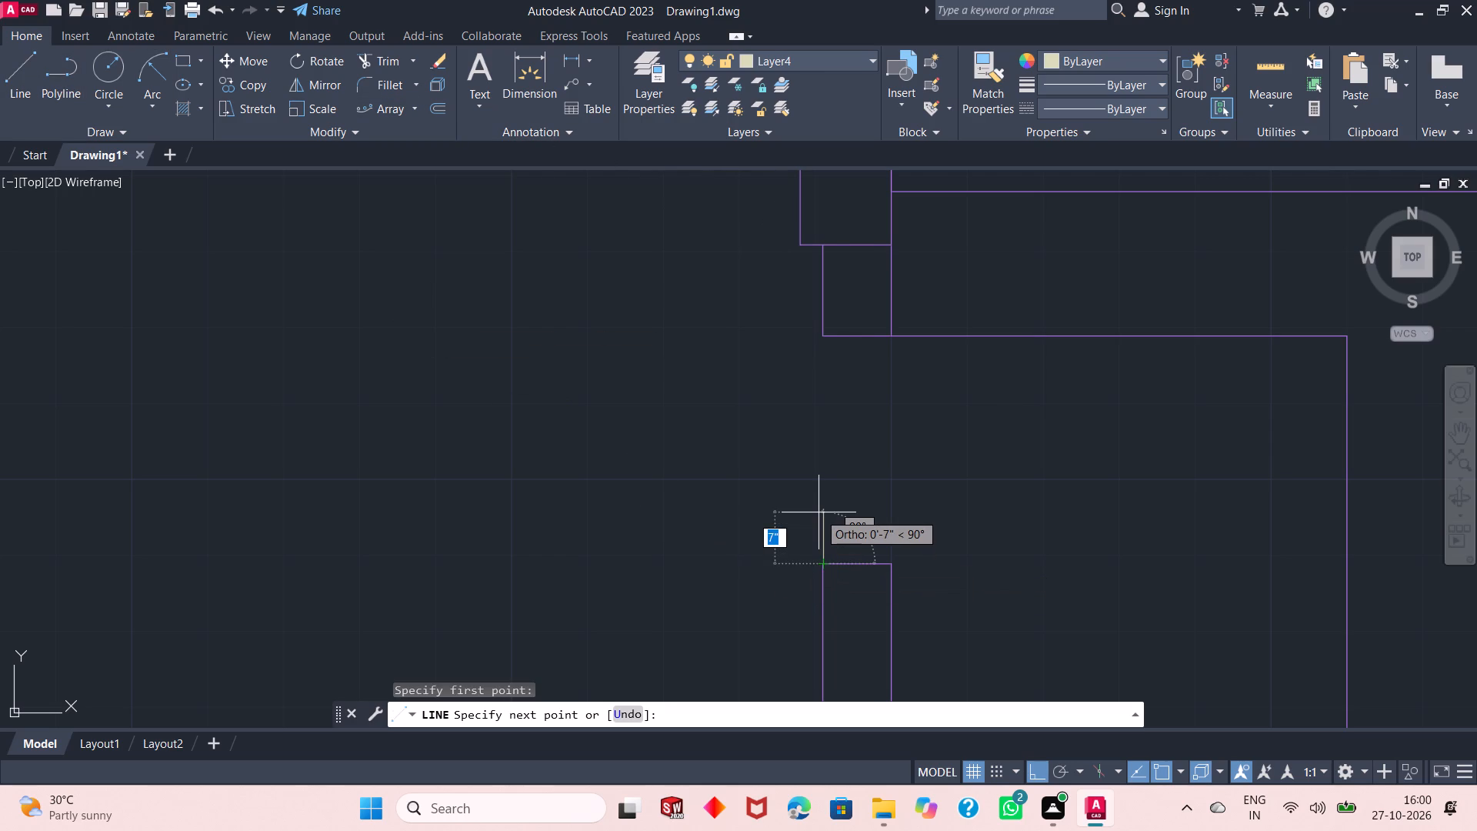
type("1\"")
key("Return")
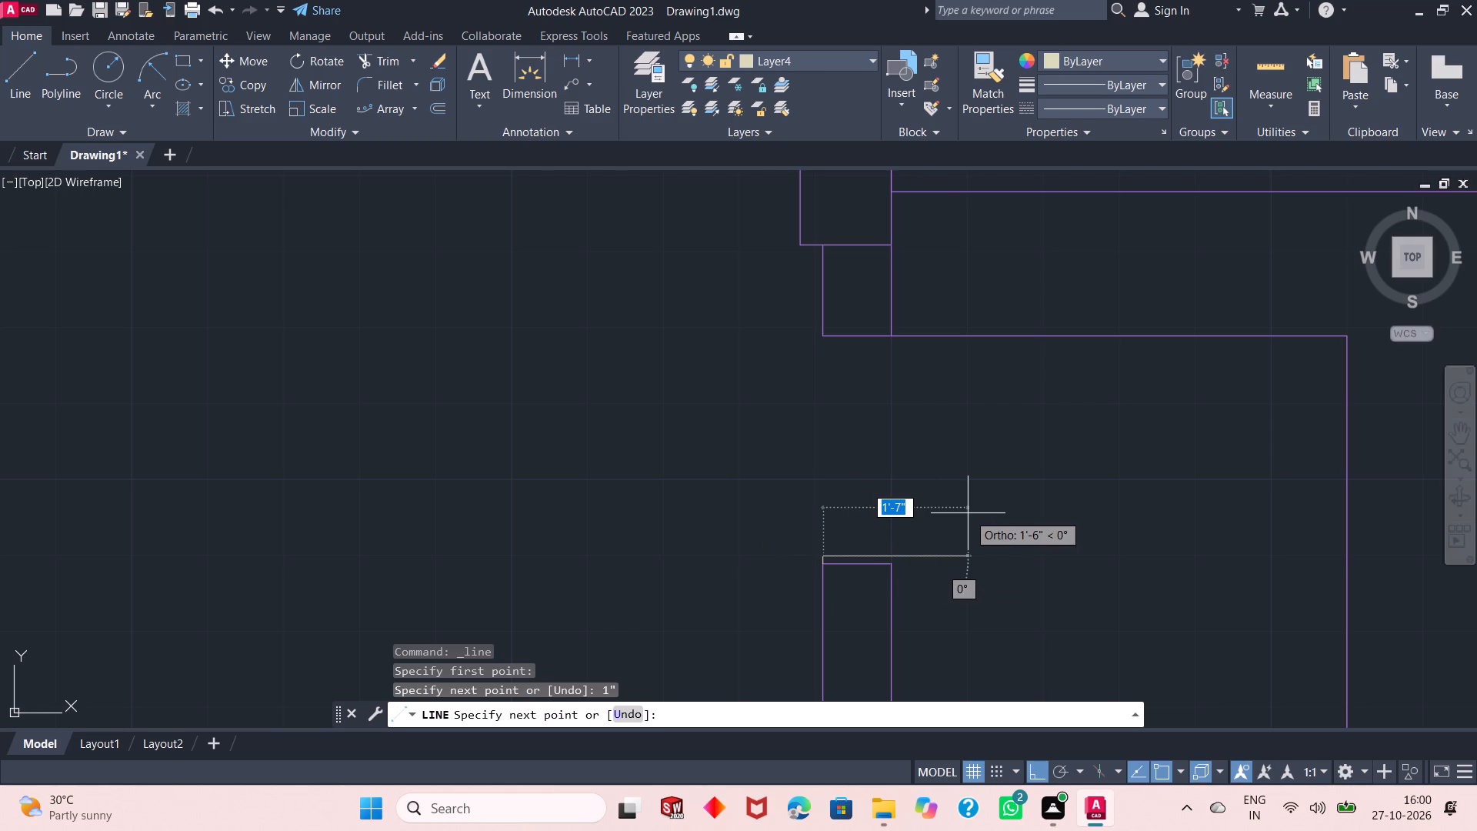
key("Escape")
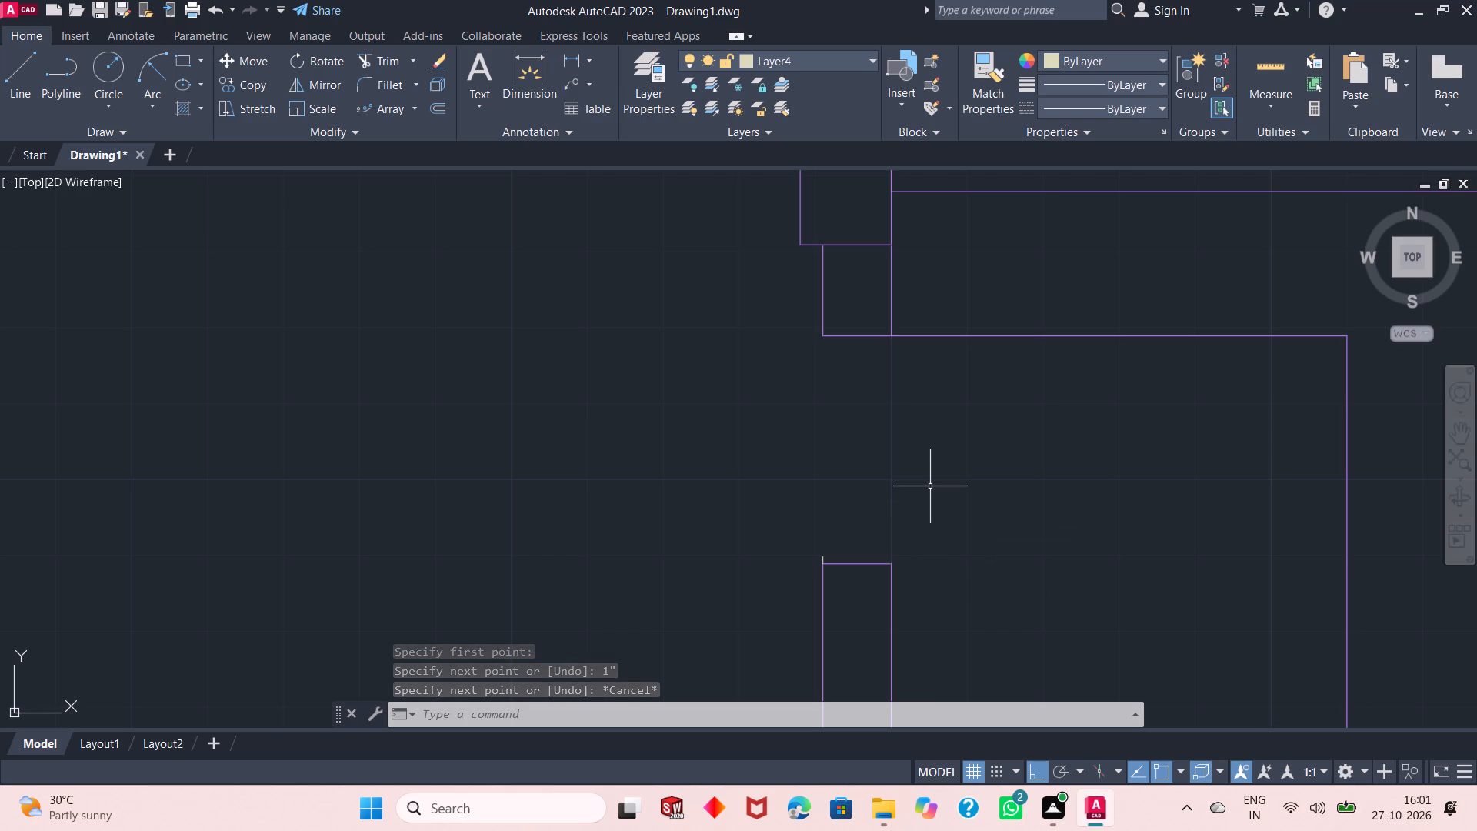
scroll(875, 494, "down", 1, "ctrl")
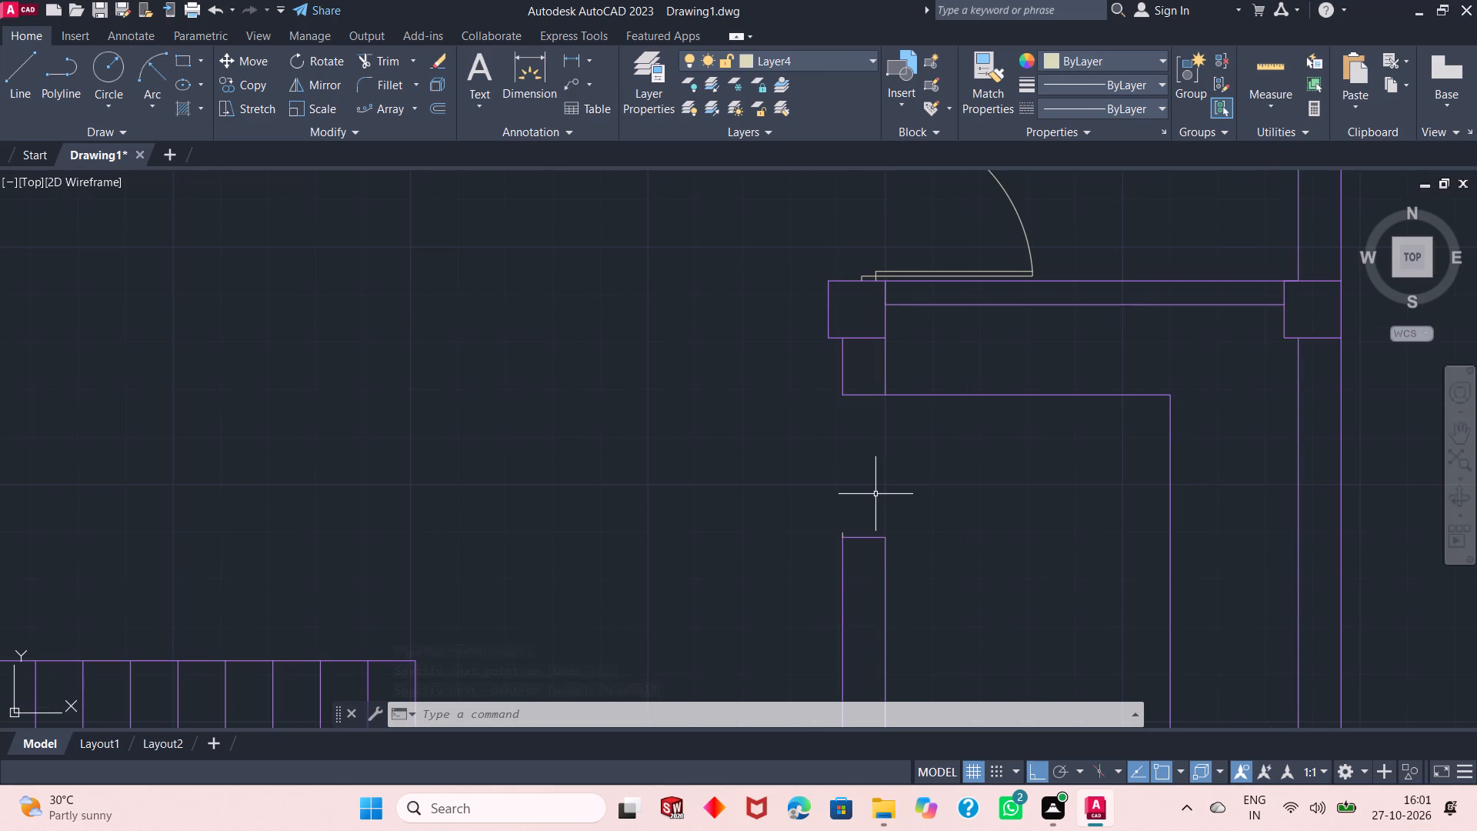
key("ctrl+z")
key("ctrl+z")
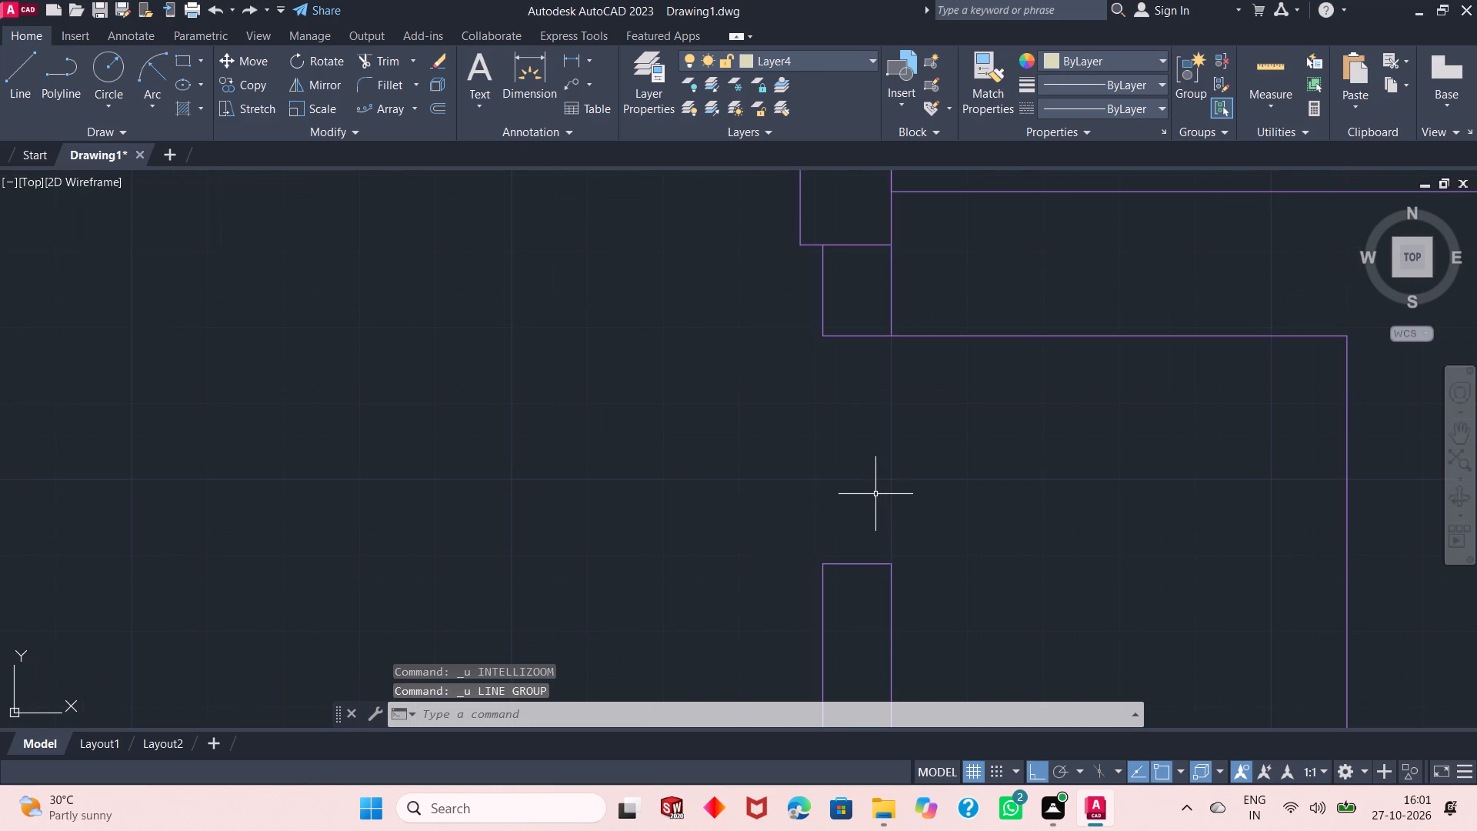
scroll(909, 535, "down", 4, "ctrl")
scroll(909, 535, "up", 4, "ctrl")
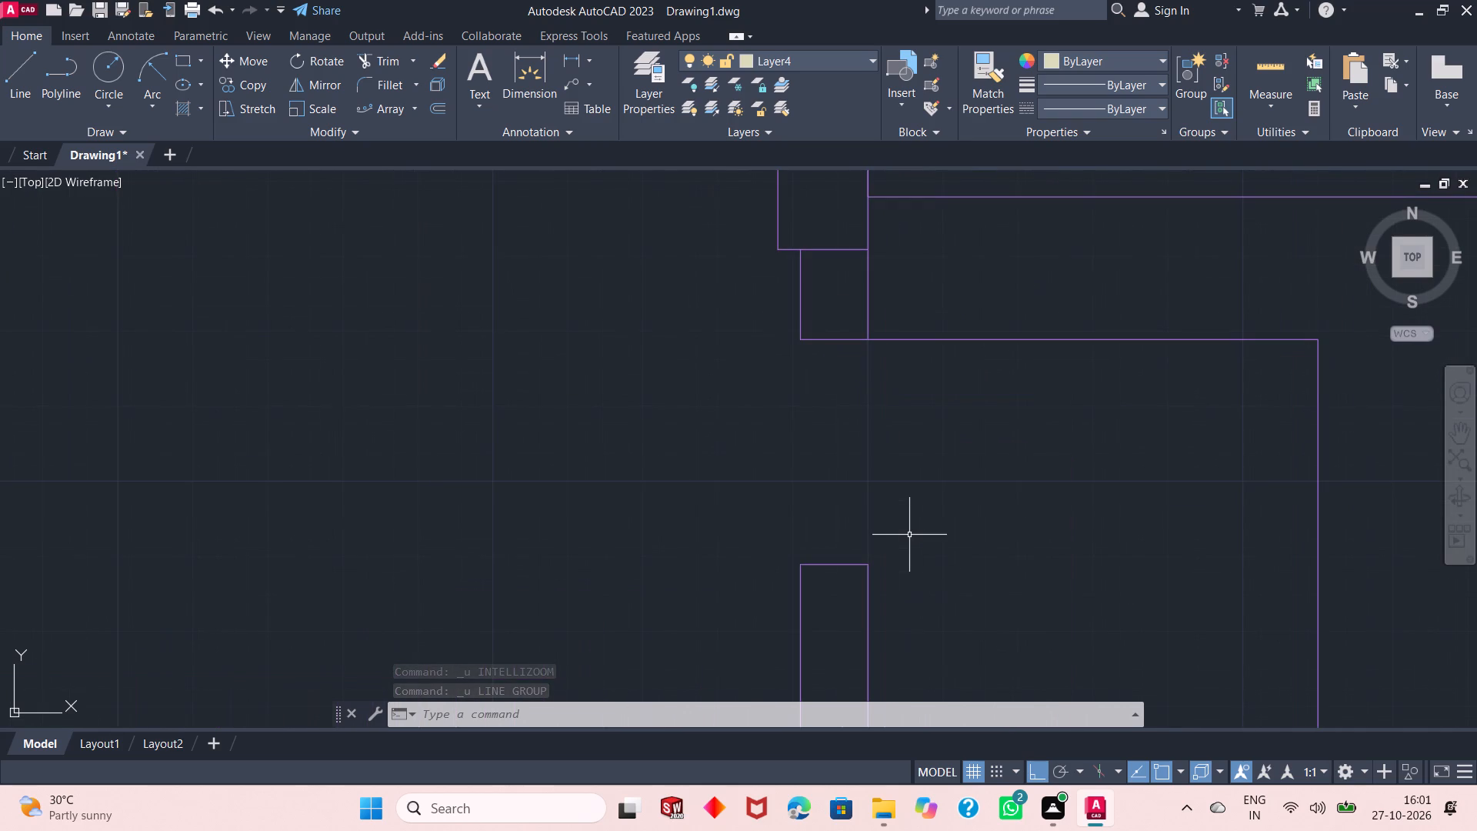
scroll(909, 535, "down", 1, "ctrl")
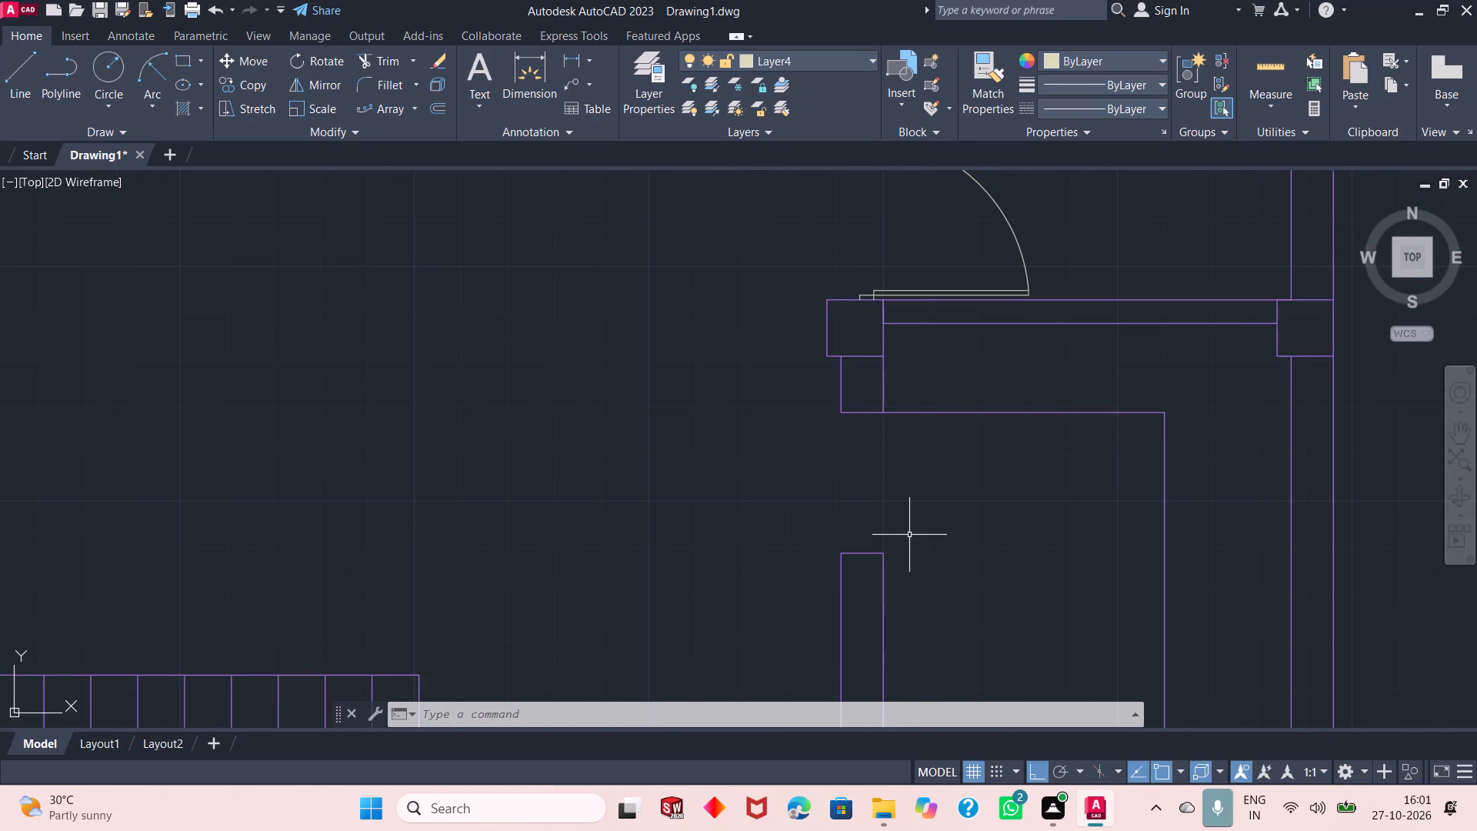
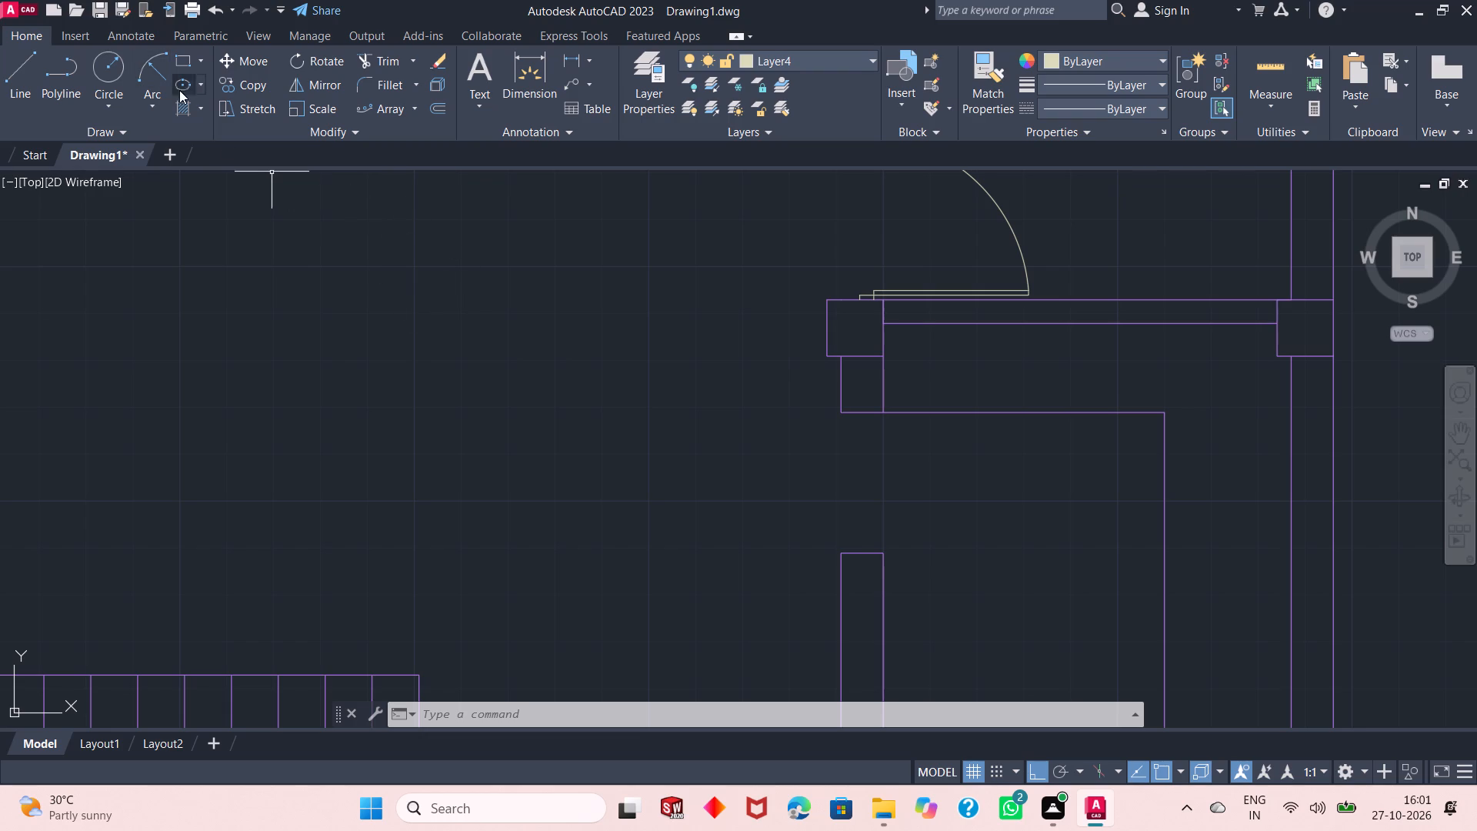
Draw the small room's door leaf from the lower wall end's top midpoint: 1" up, 2'6" right, 1" up, 2'3" left, 2" down.
left_click(12, 74)
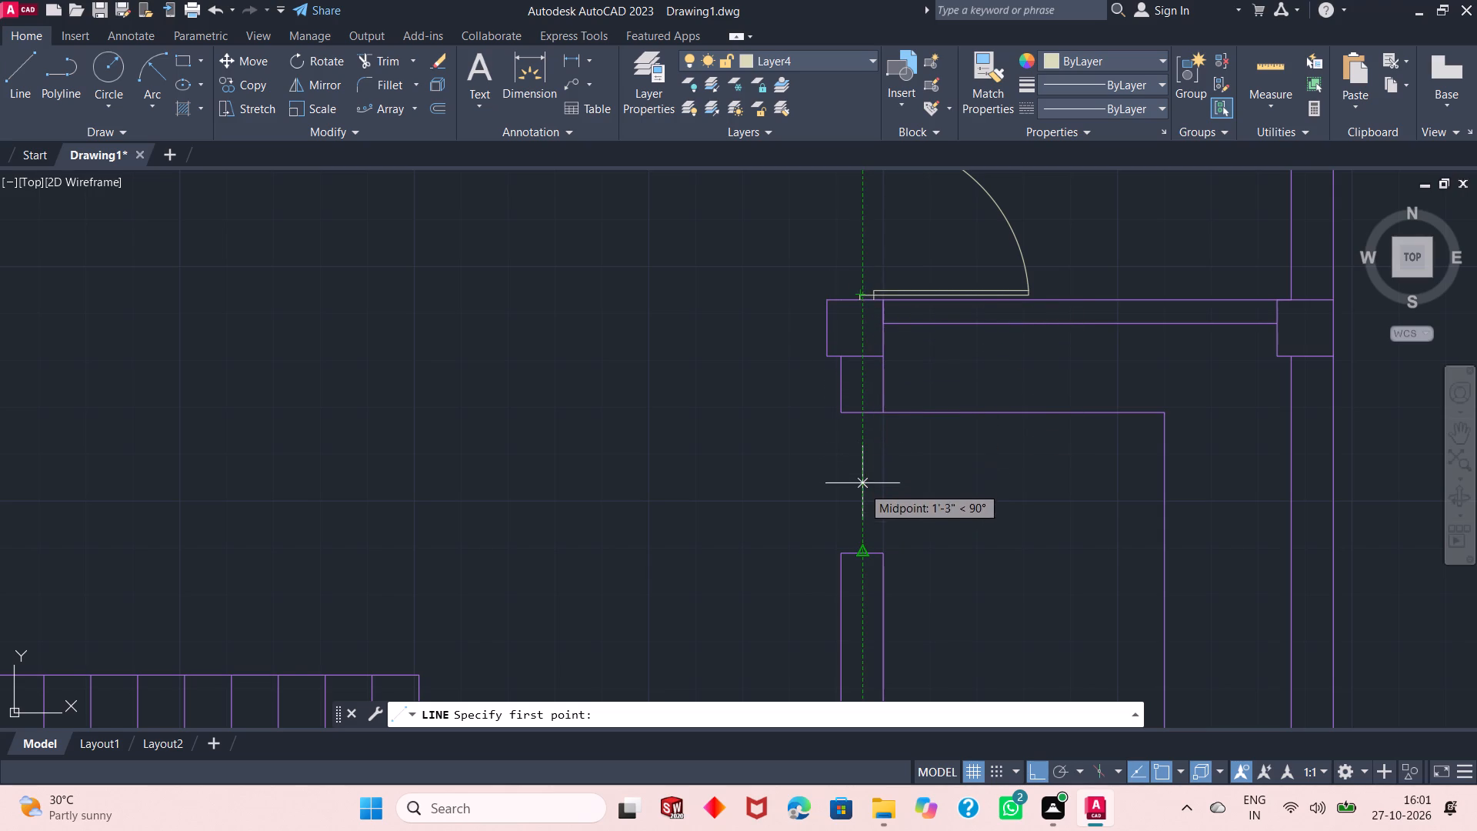
left_click(862, 552)
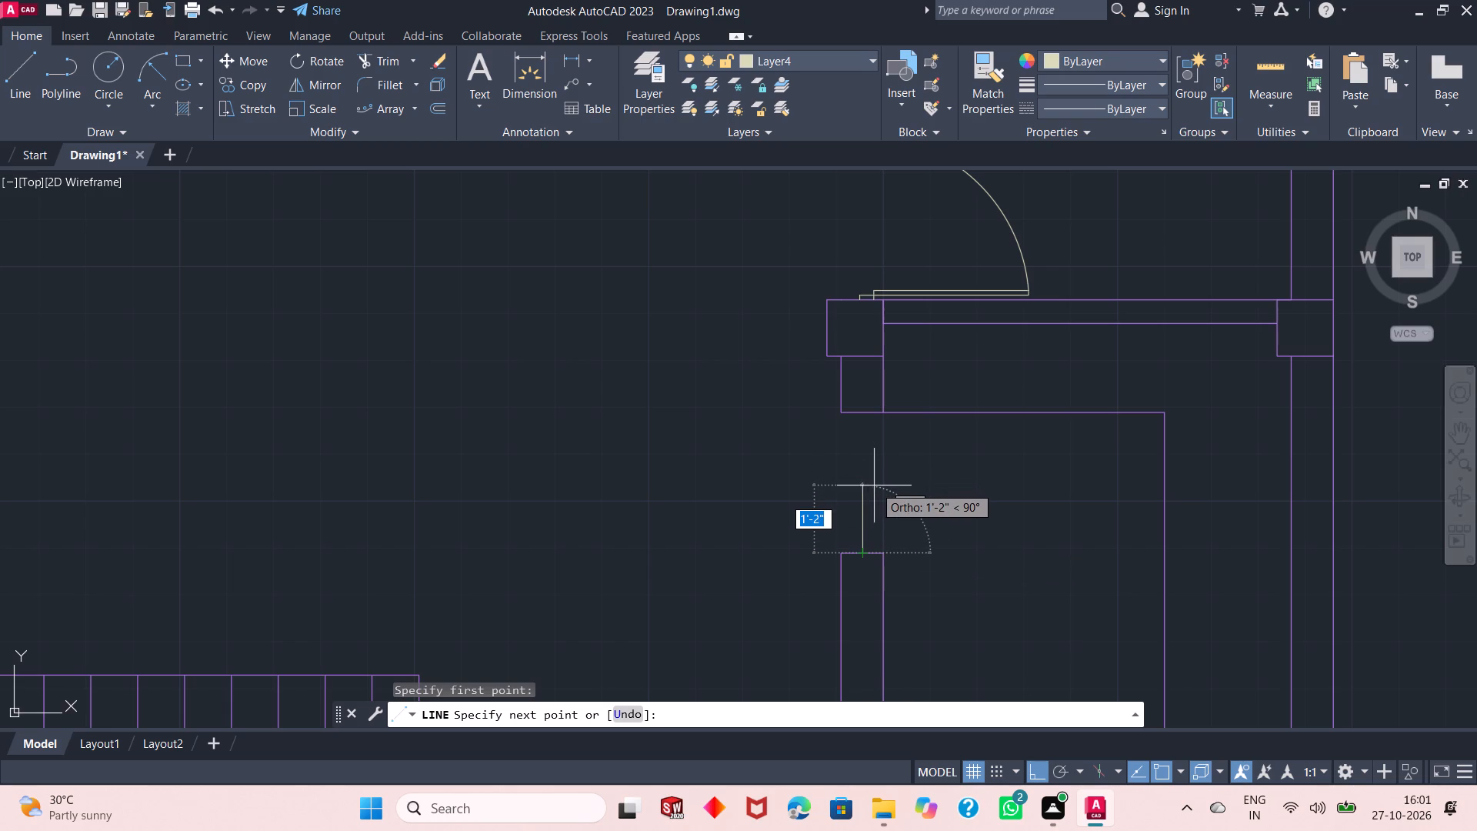
key("1")
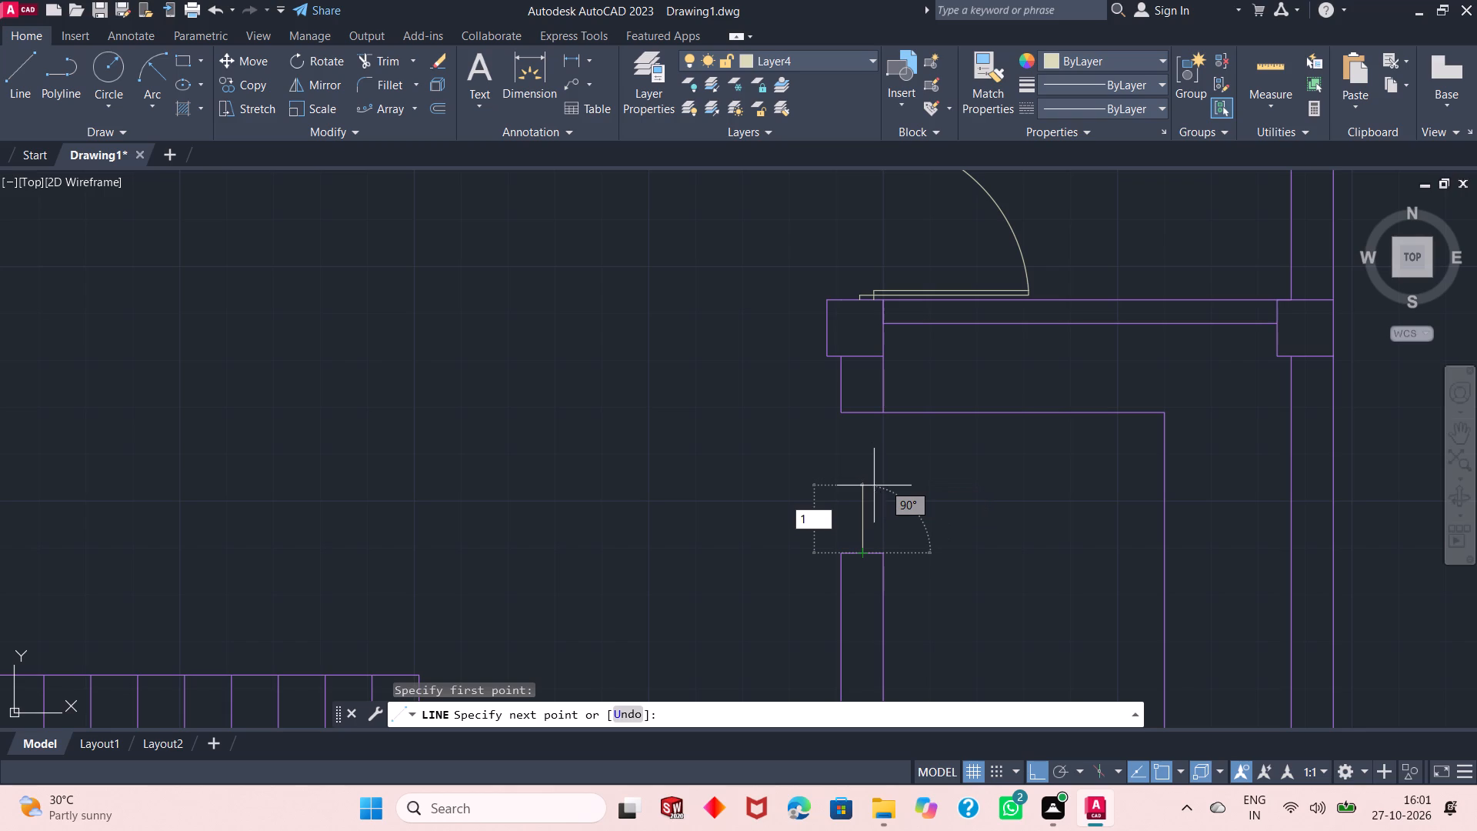
key("shift+quotedbl")
key("Return")
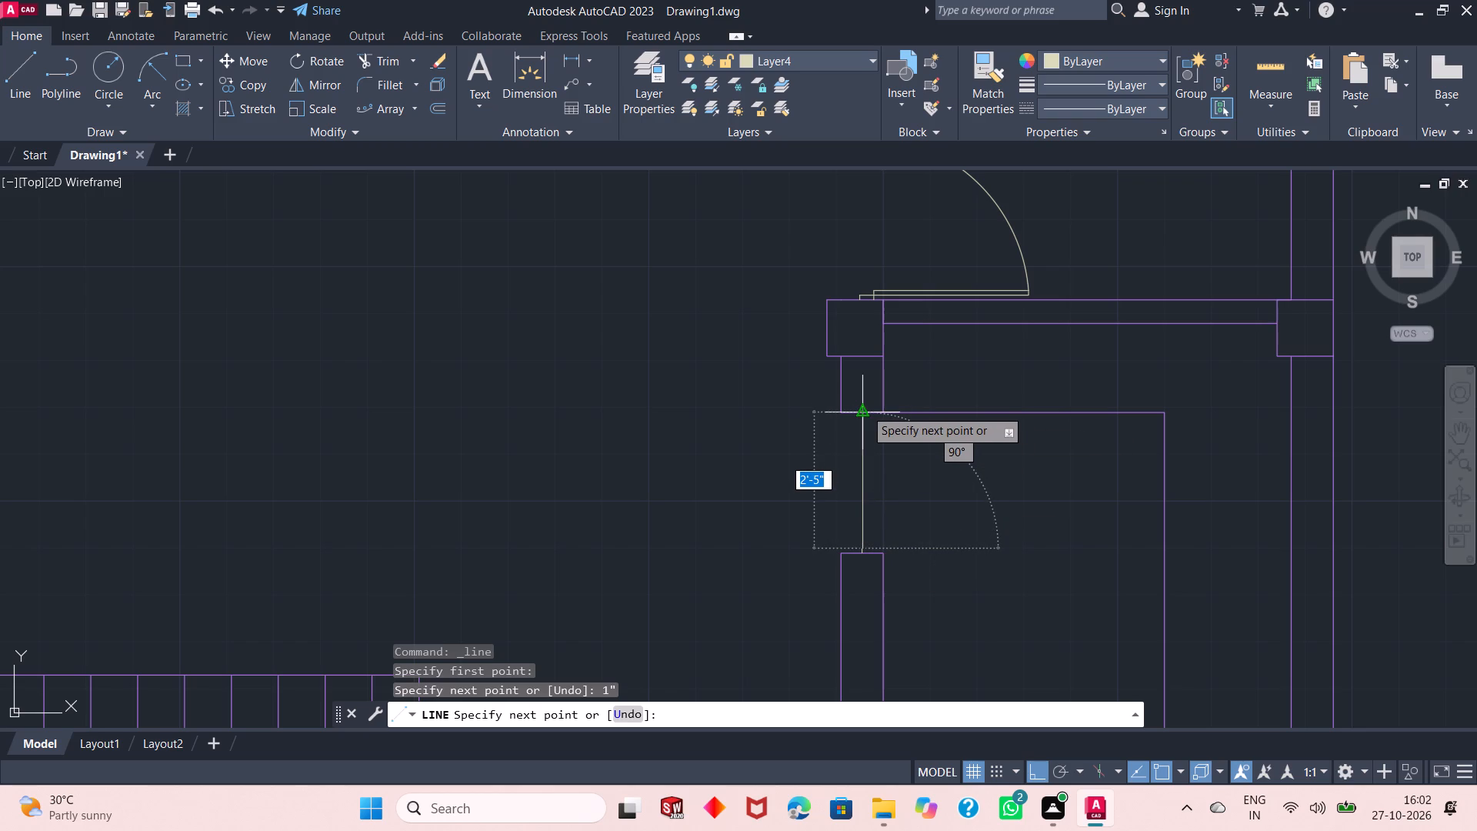
type("2'6\"")
key("Return")
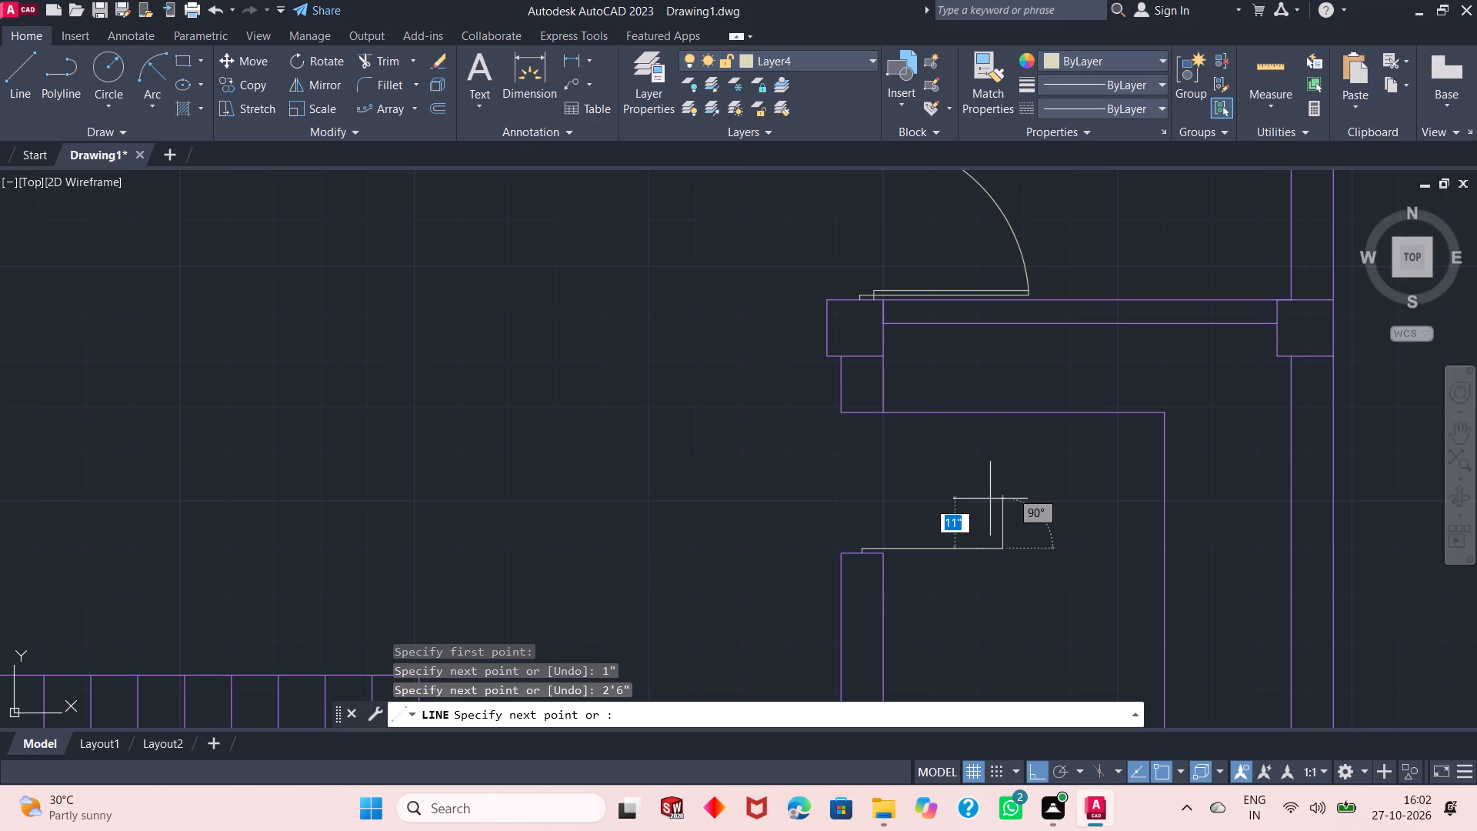
type("1\"")
key("Return")
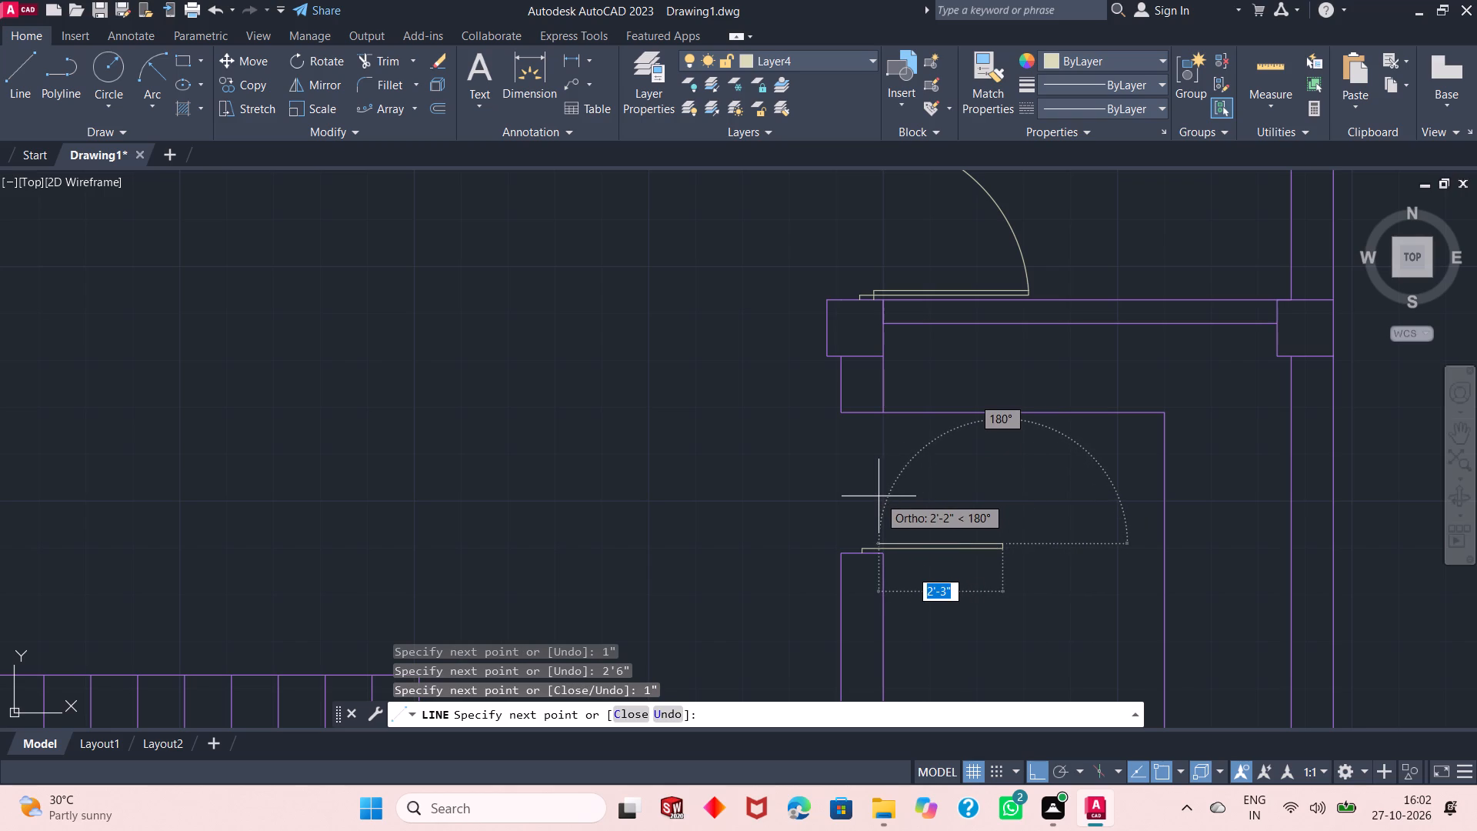
type("2'")
type("3\"")
key("Return")
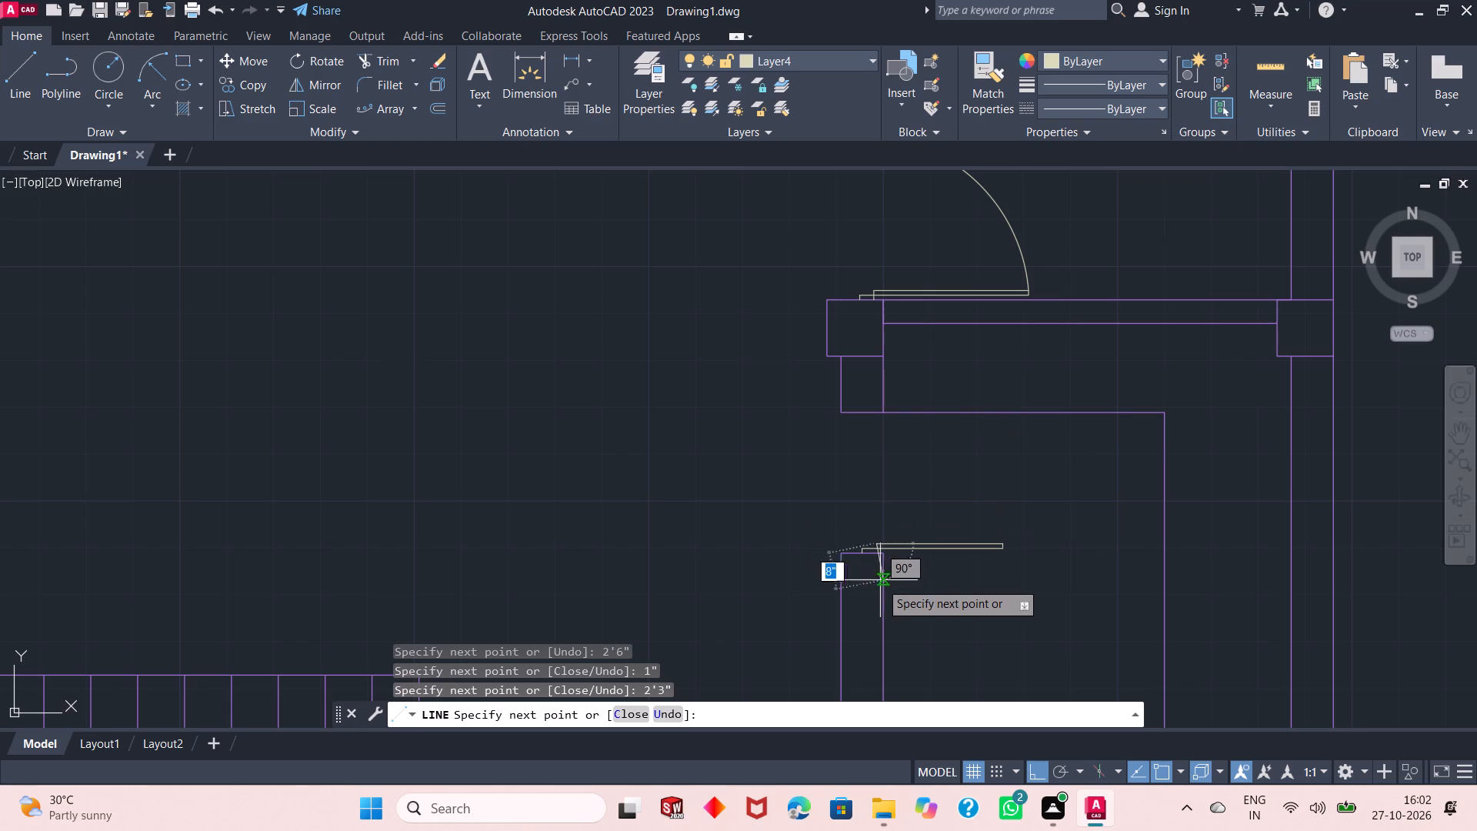
scroll(863, 539, "up", 2, "ctrl")
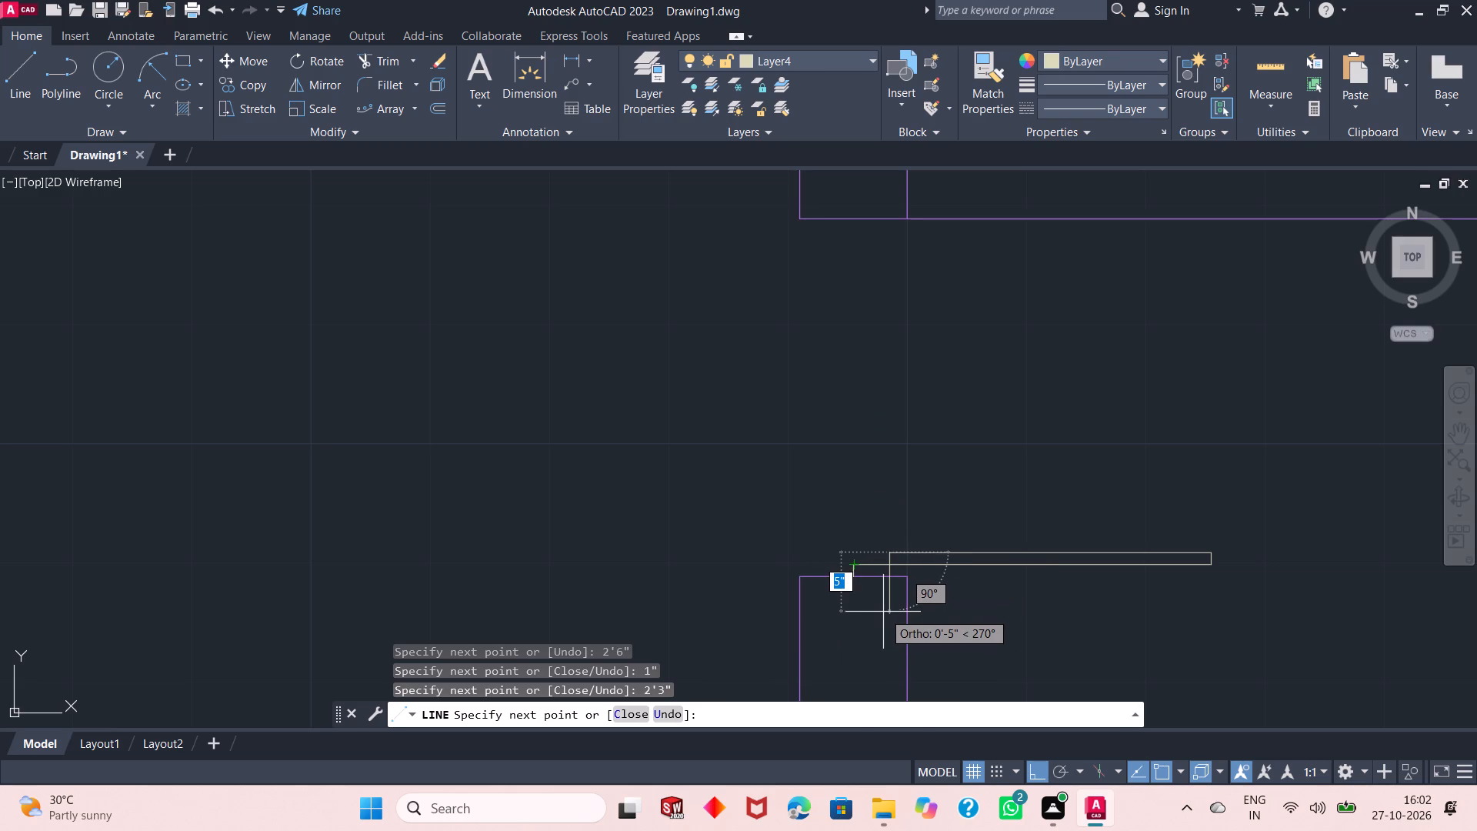
type("2\"")
key("Return")
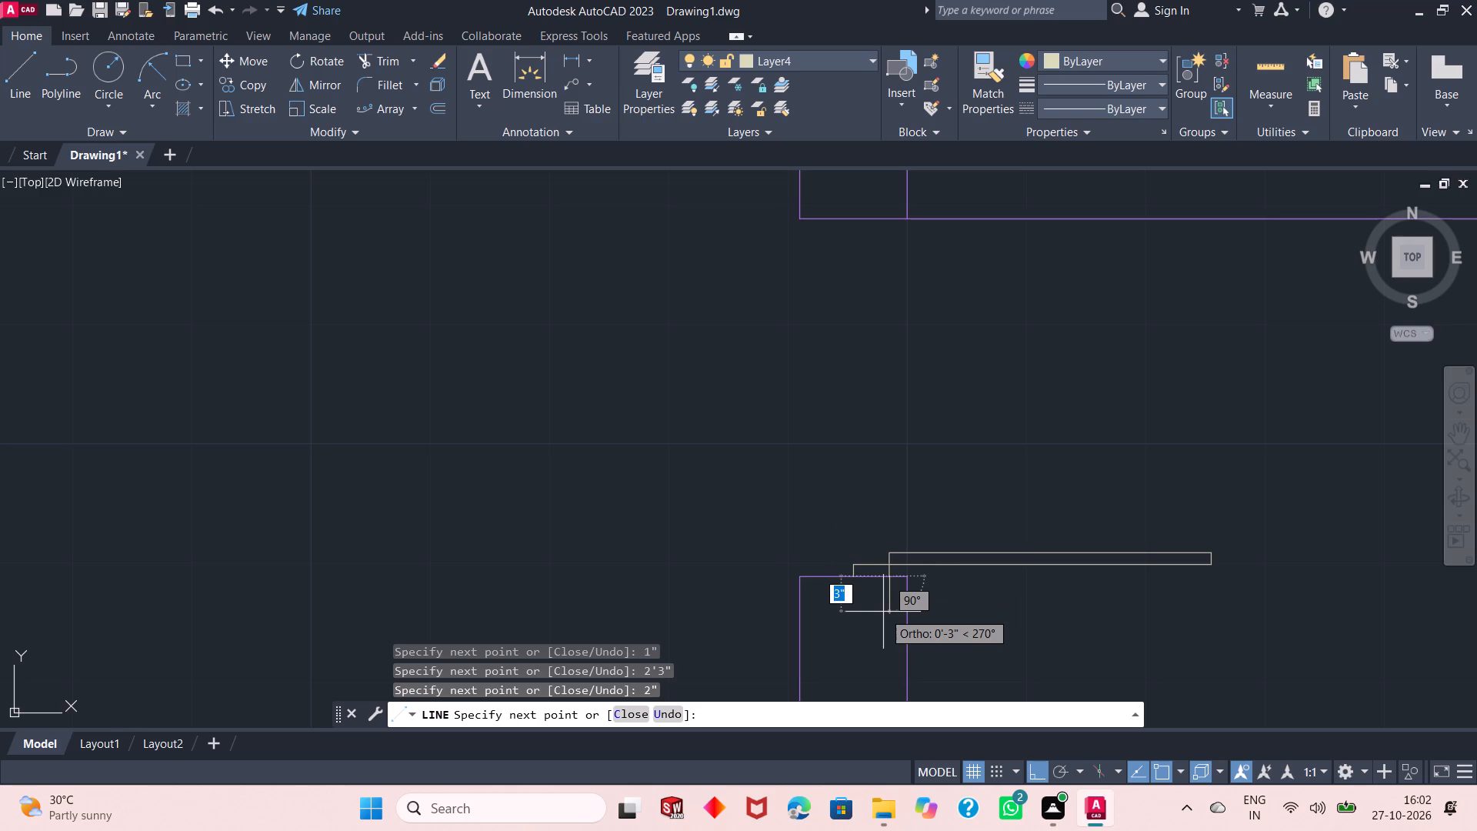
key("Return")
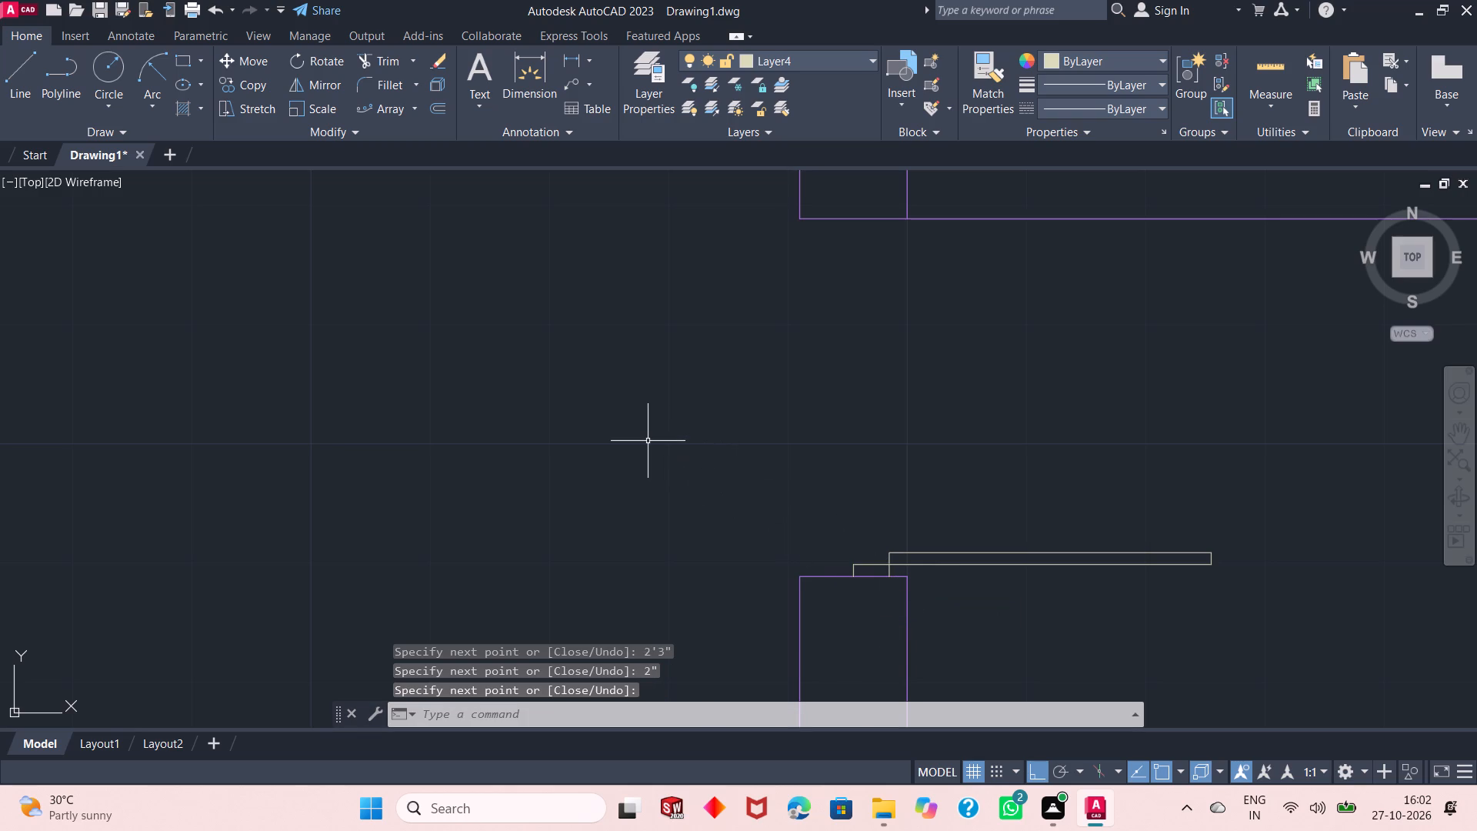
Draw the door stop from the midpoint of the upper wall end's bottom edge: 1" down, 3" right, 1" up.
left_click(10, 75)
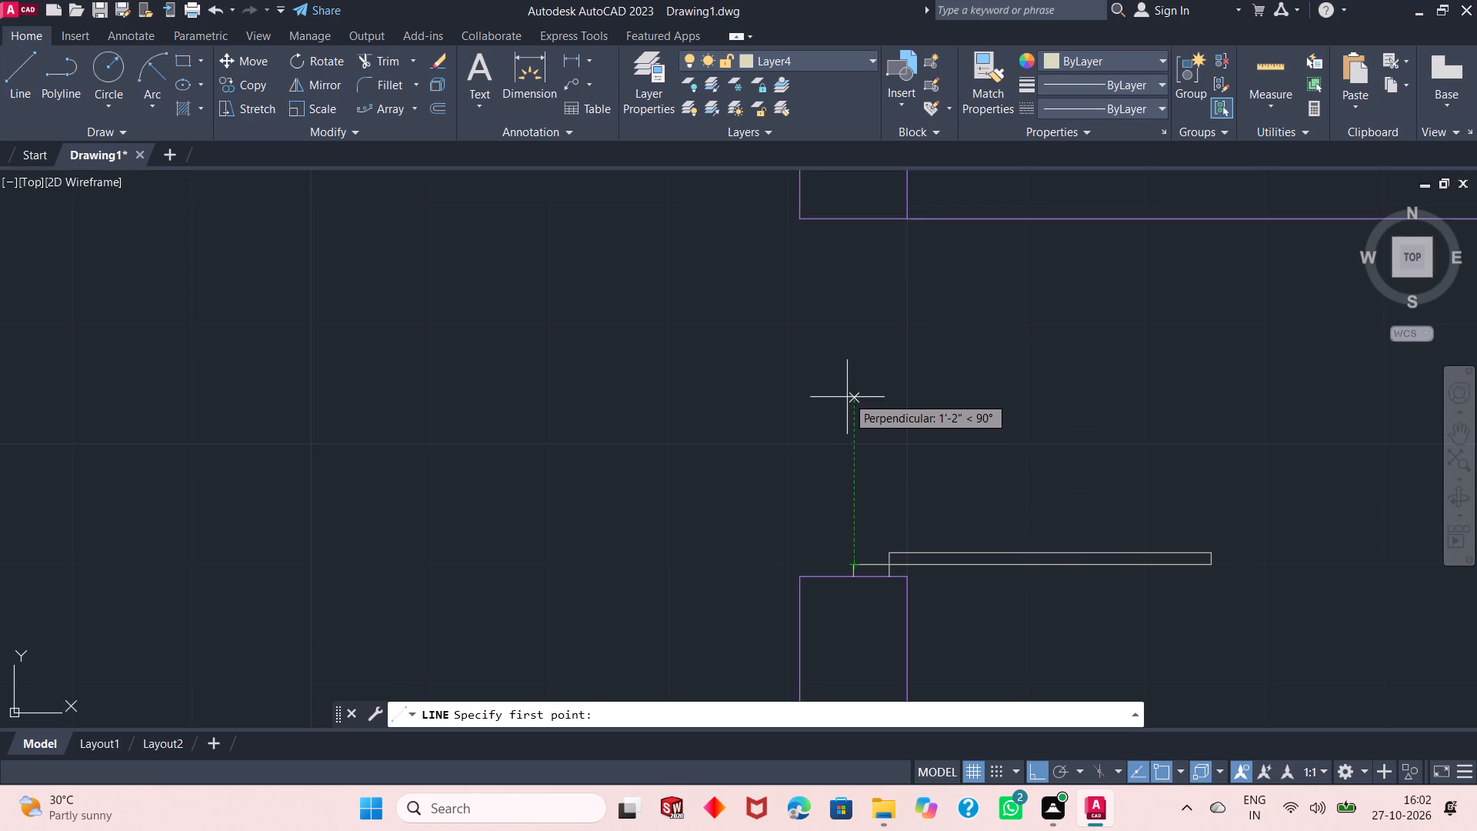
left_click(856, 222)
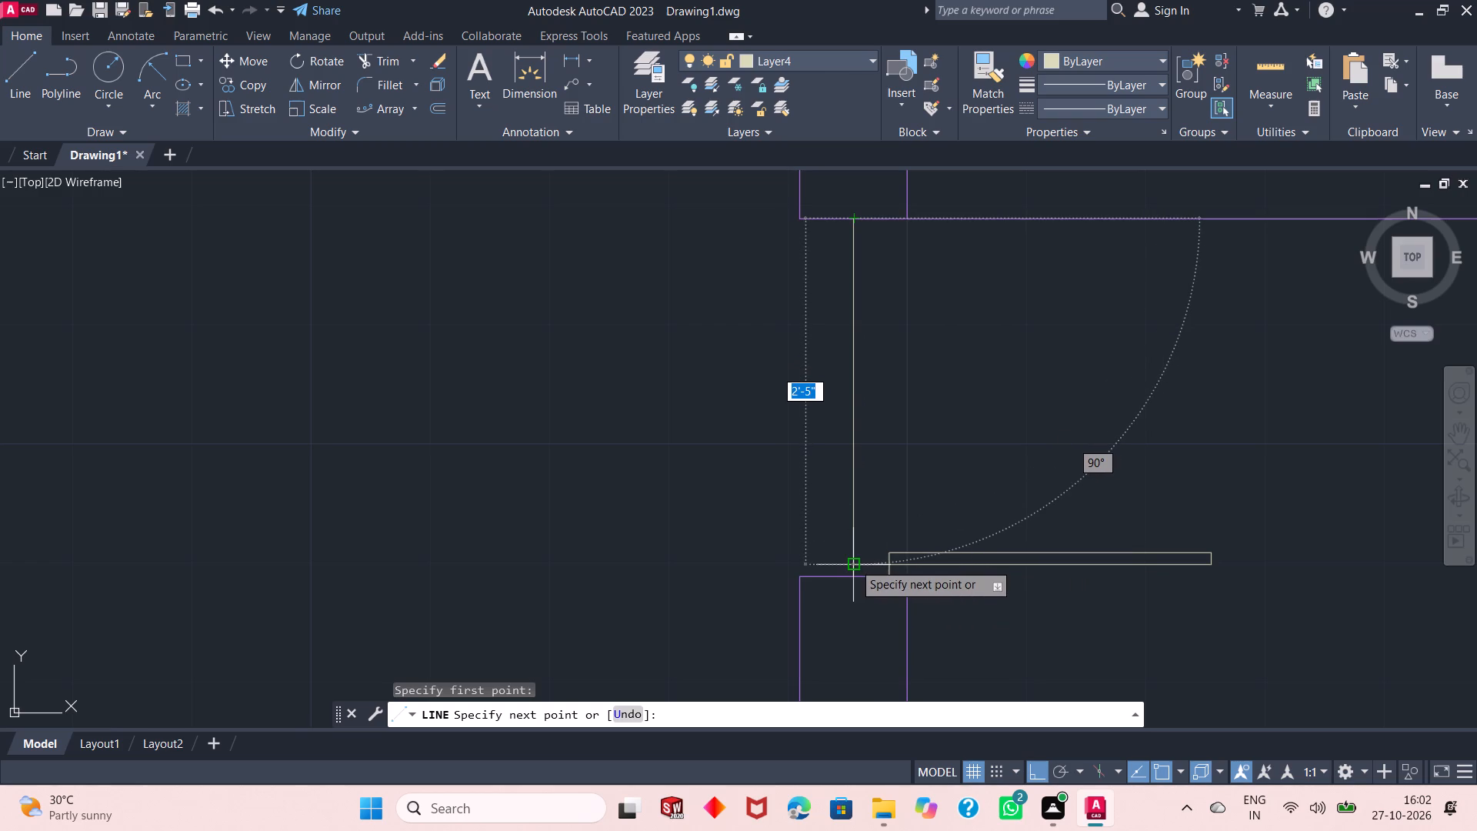
type("1\"")
key("Return")
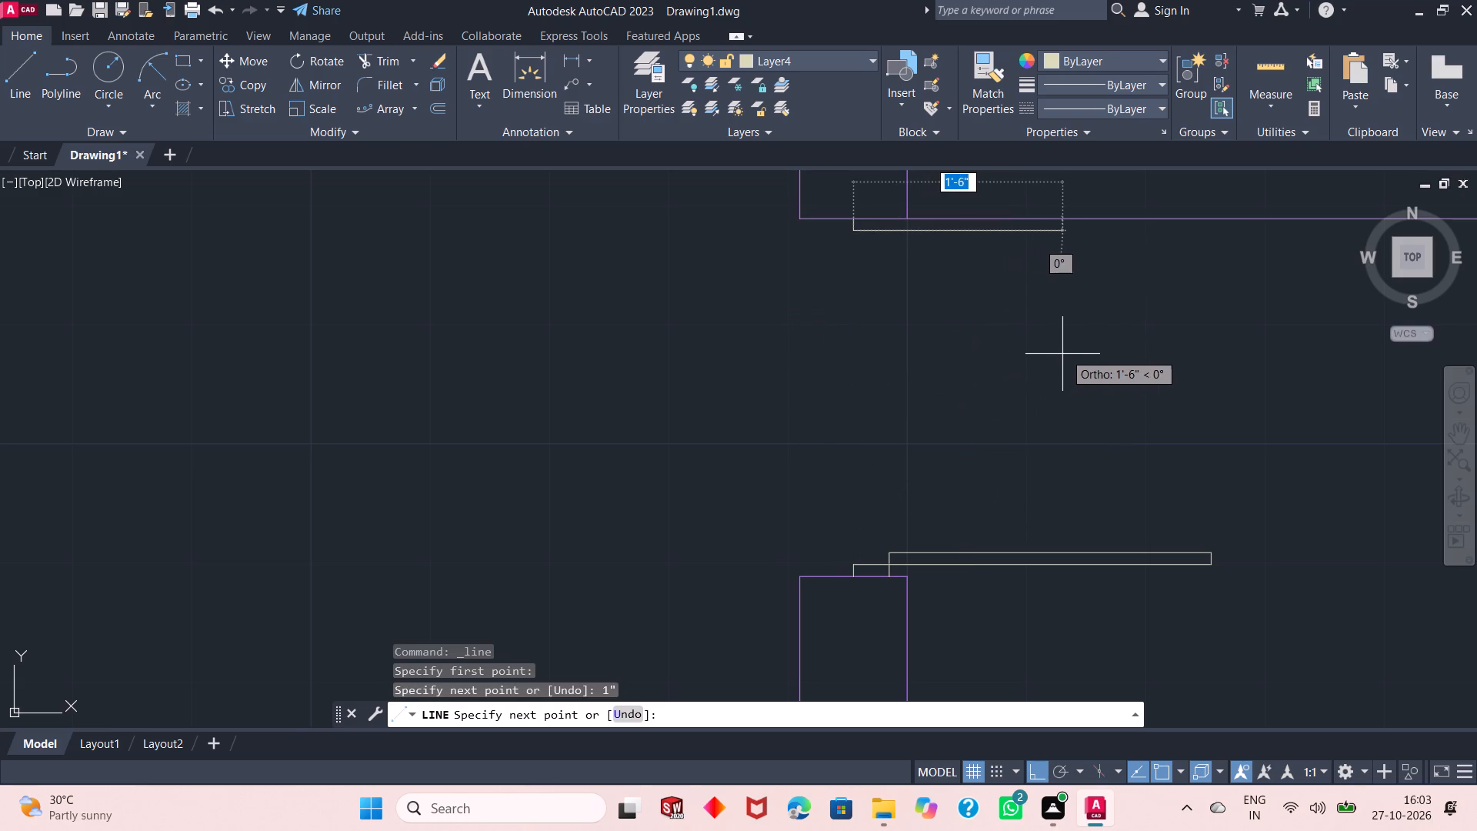
type("3\"")
key("Return")
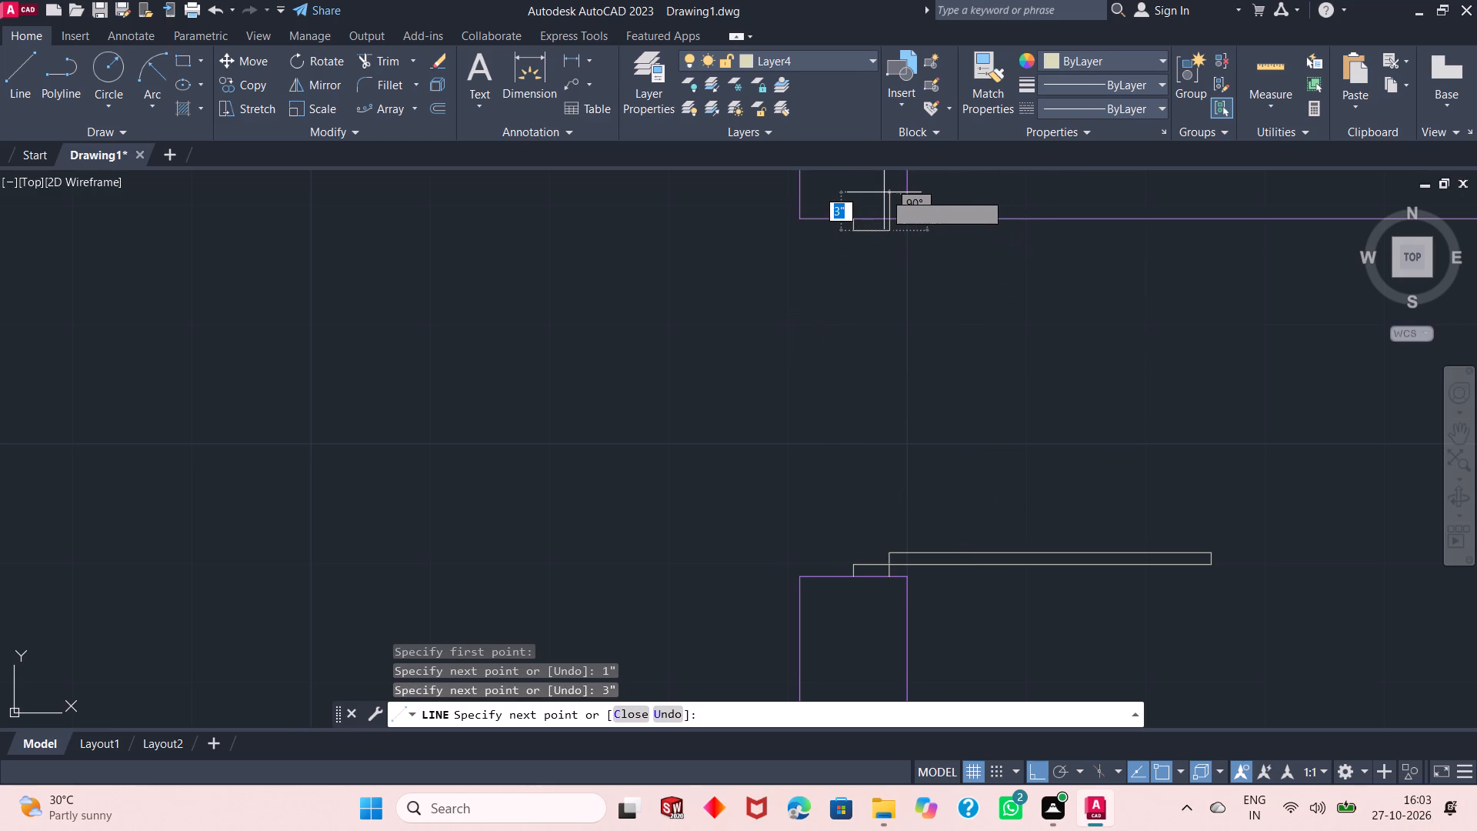
type("1\"")
key("Return")
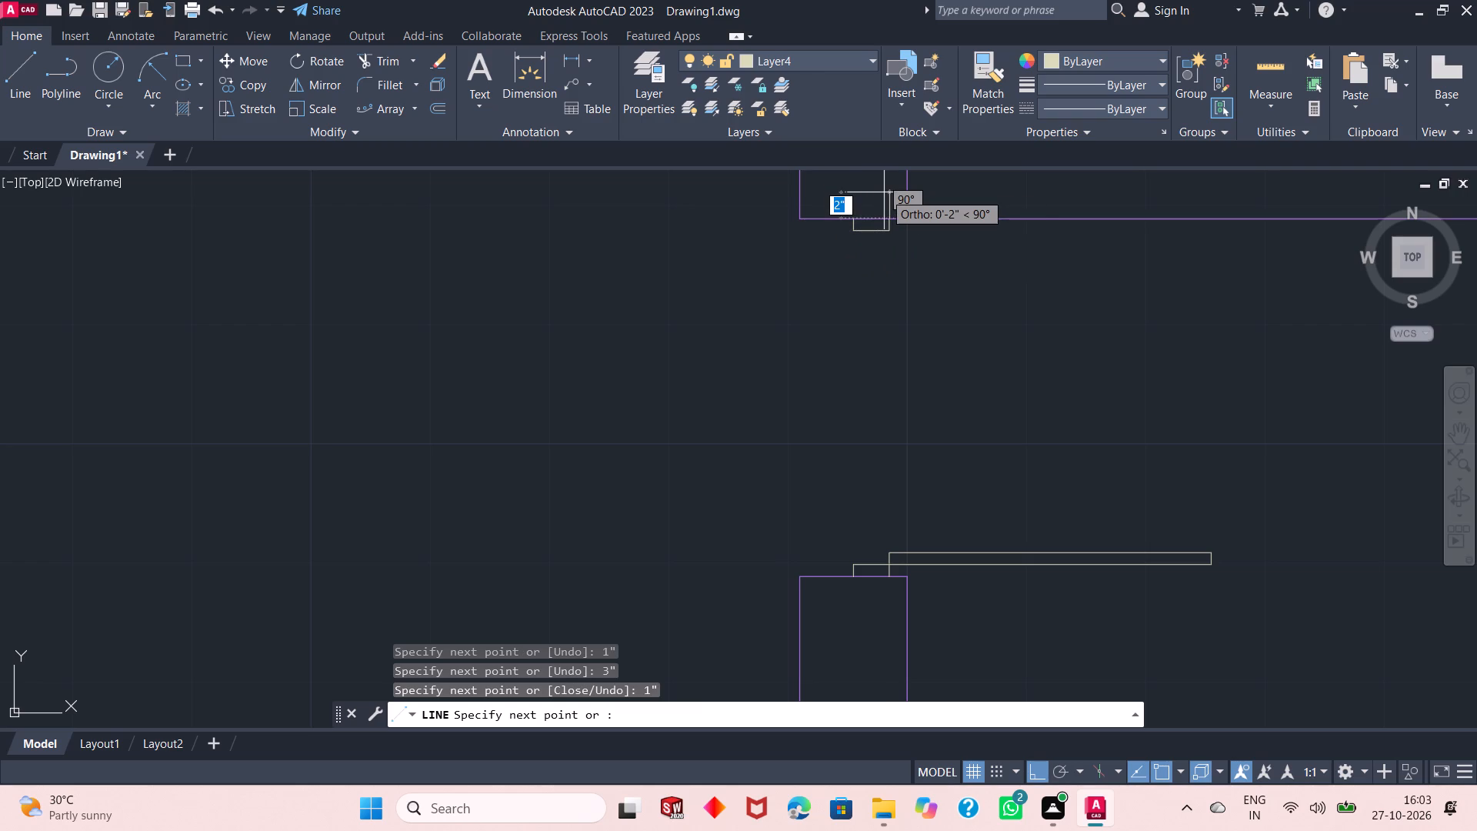
key("Return")
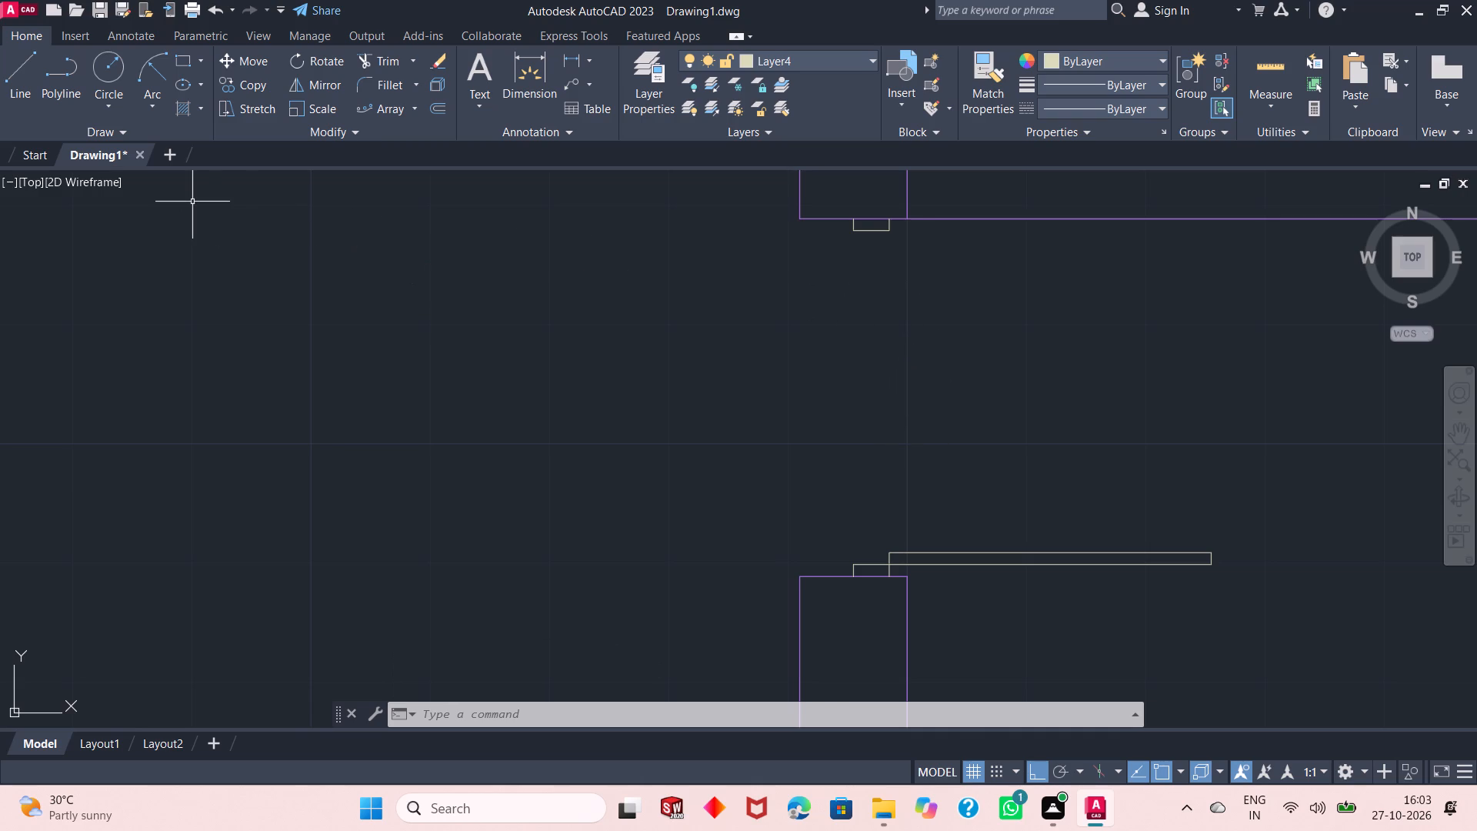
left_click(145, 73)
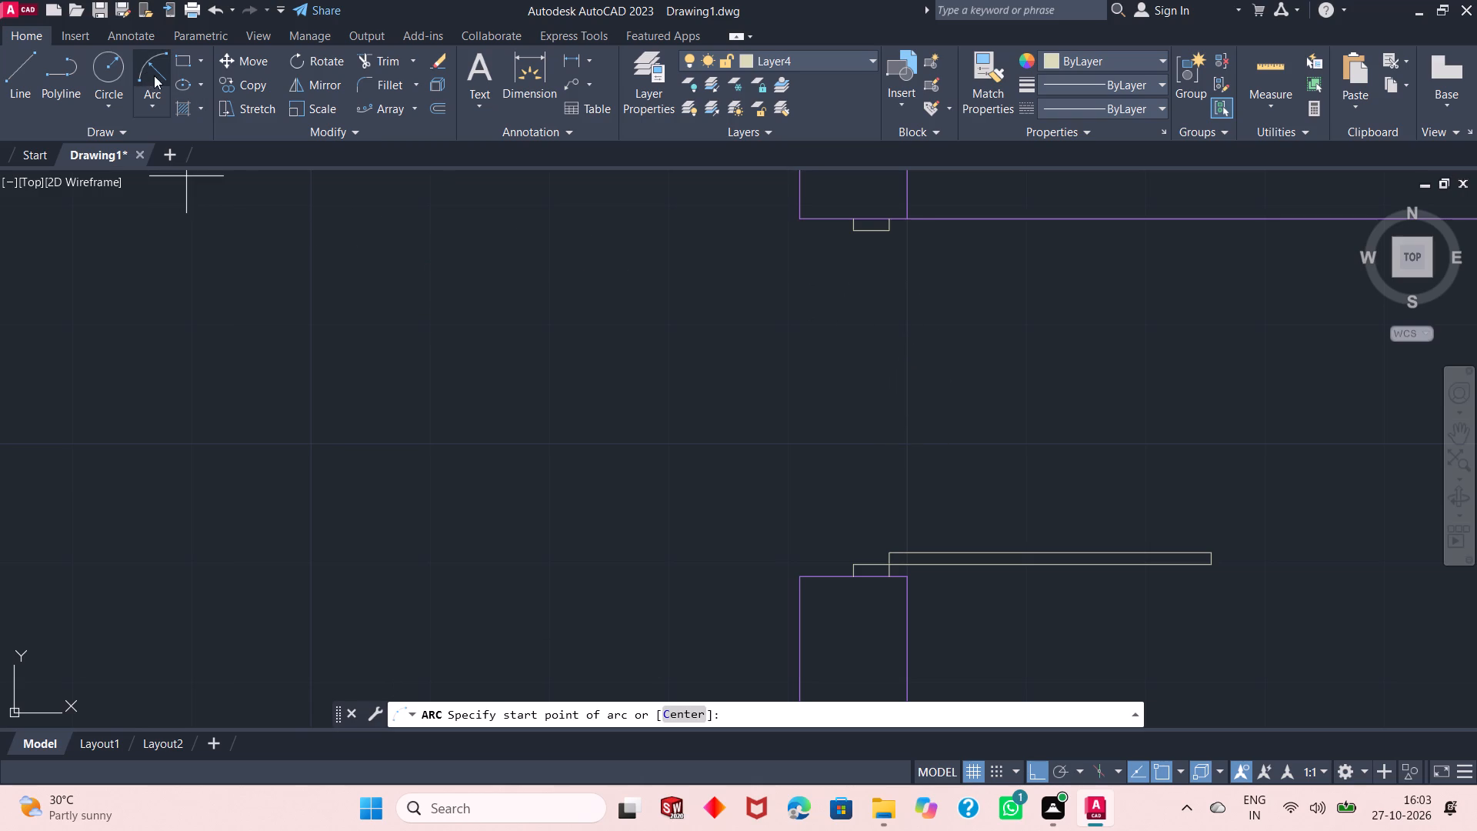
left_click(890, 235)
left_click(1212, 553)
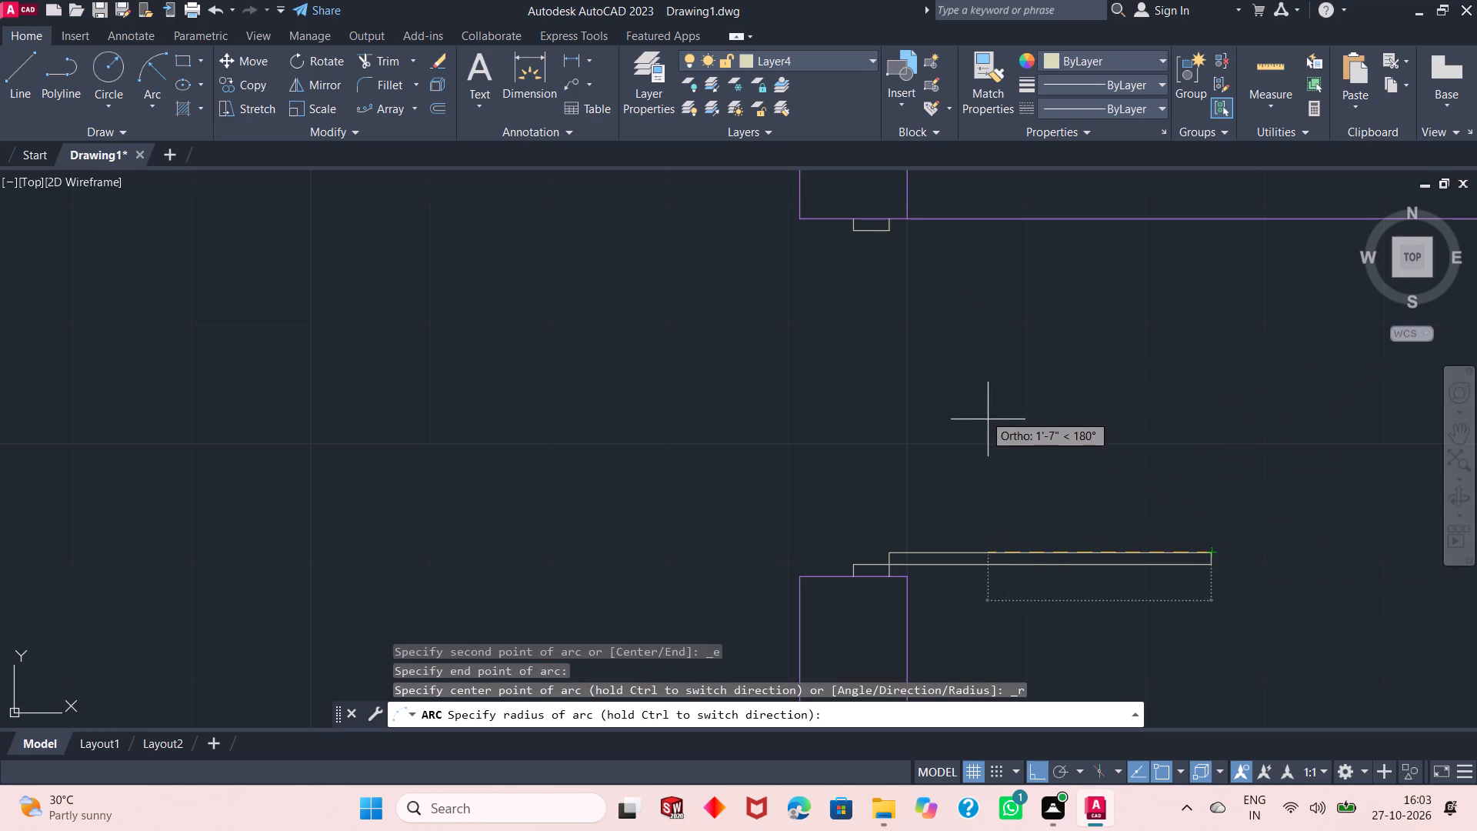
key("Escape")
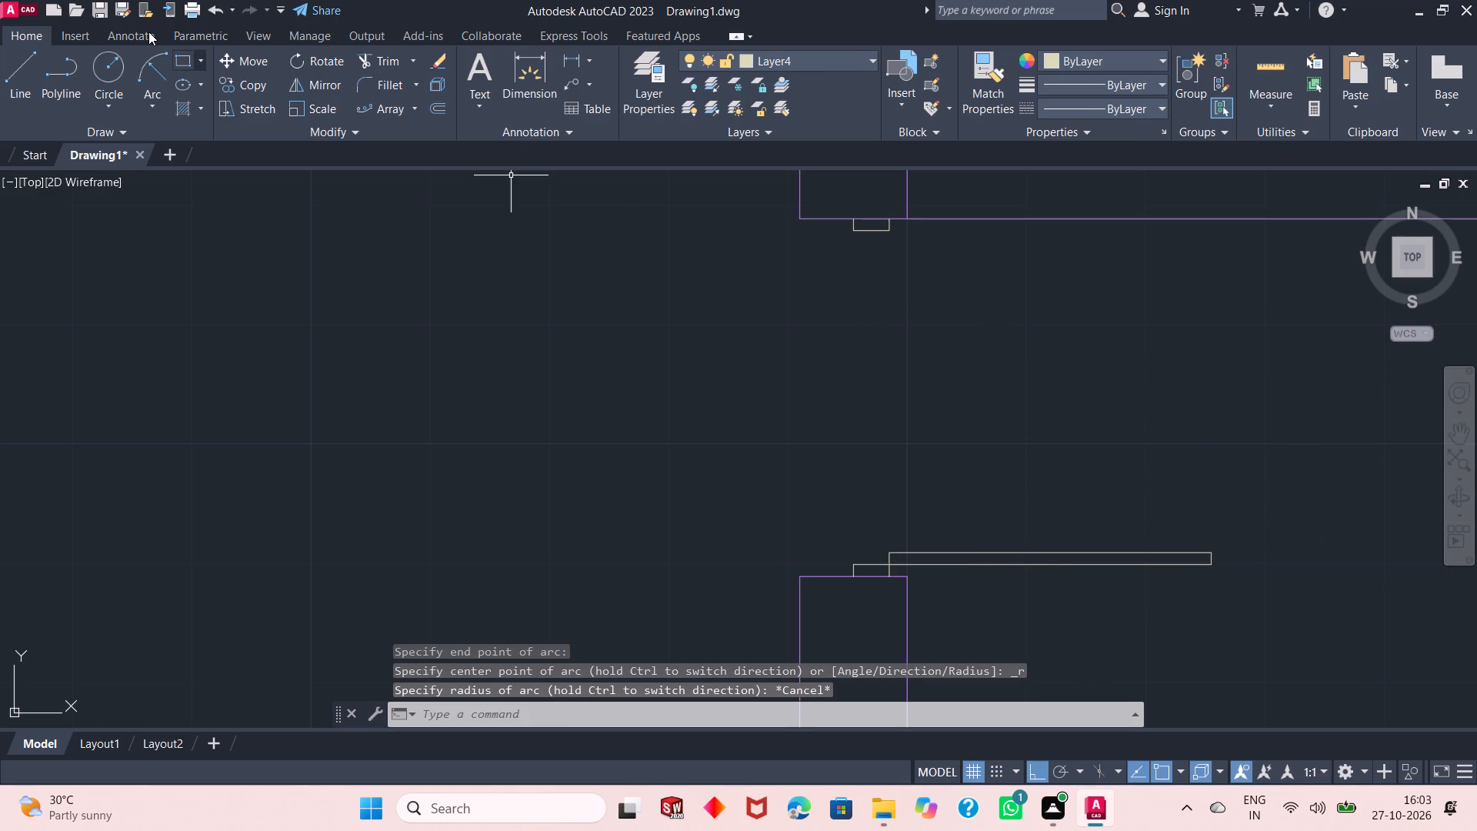
Draw the door swing as a start-end-radius arc from the leaf's upper-right corner to the stop's lower-right corner, radius 2'6".
left_click(163, 69)
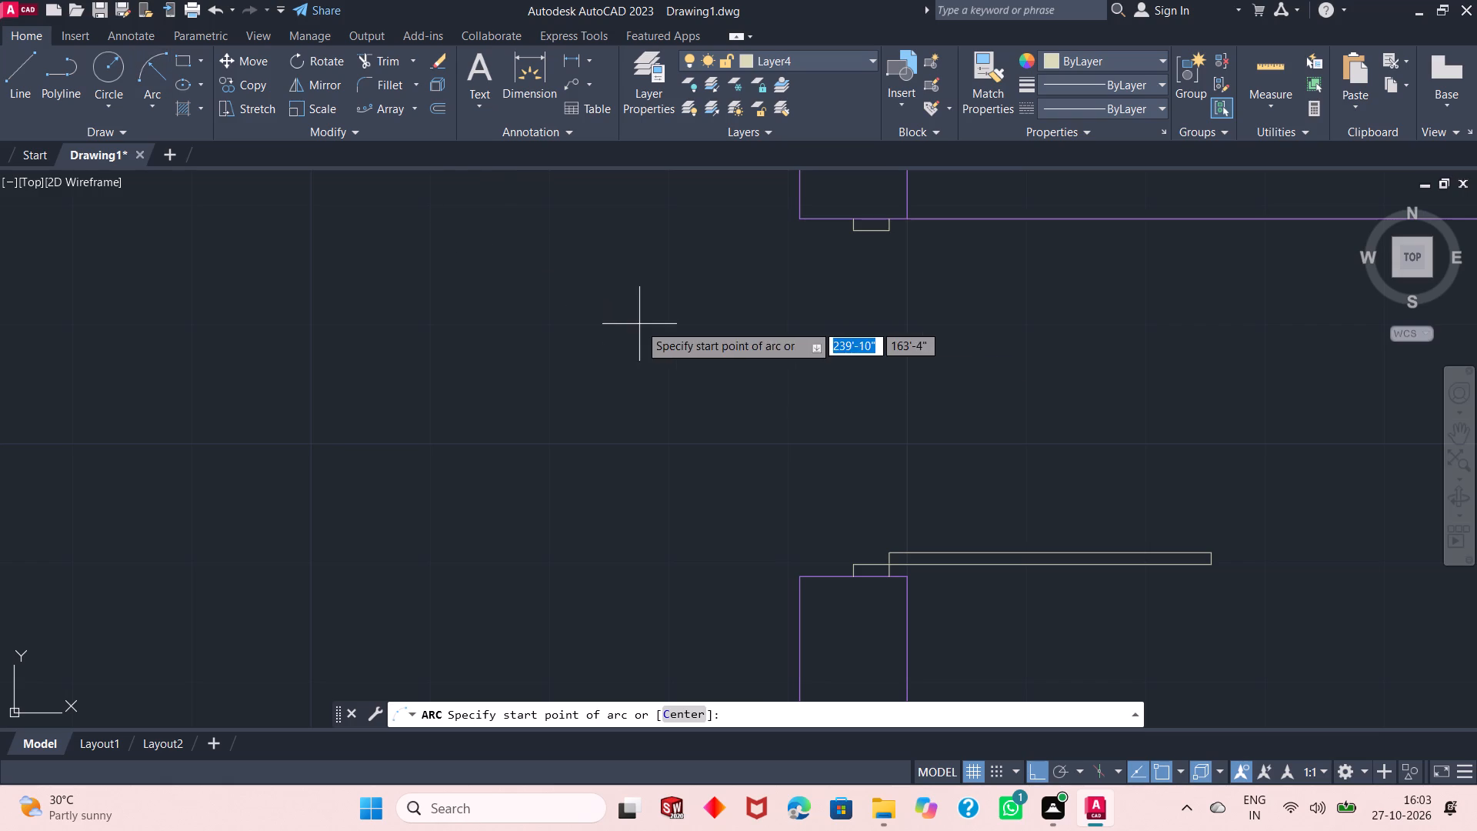
left_click(1211, 549)
left_click(892, 229)
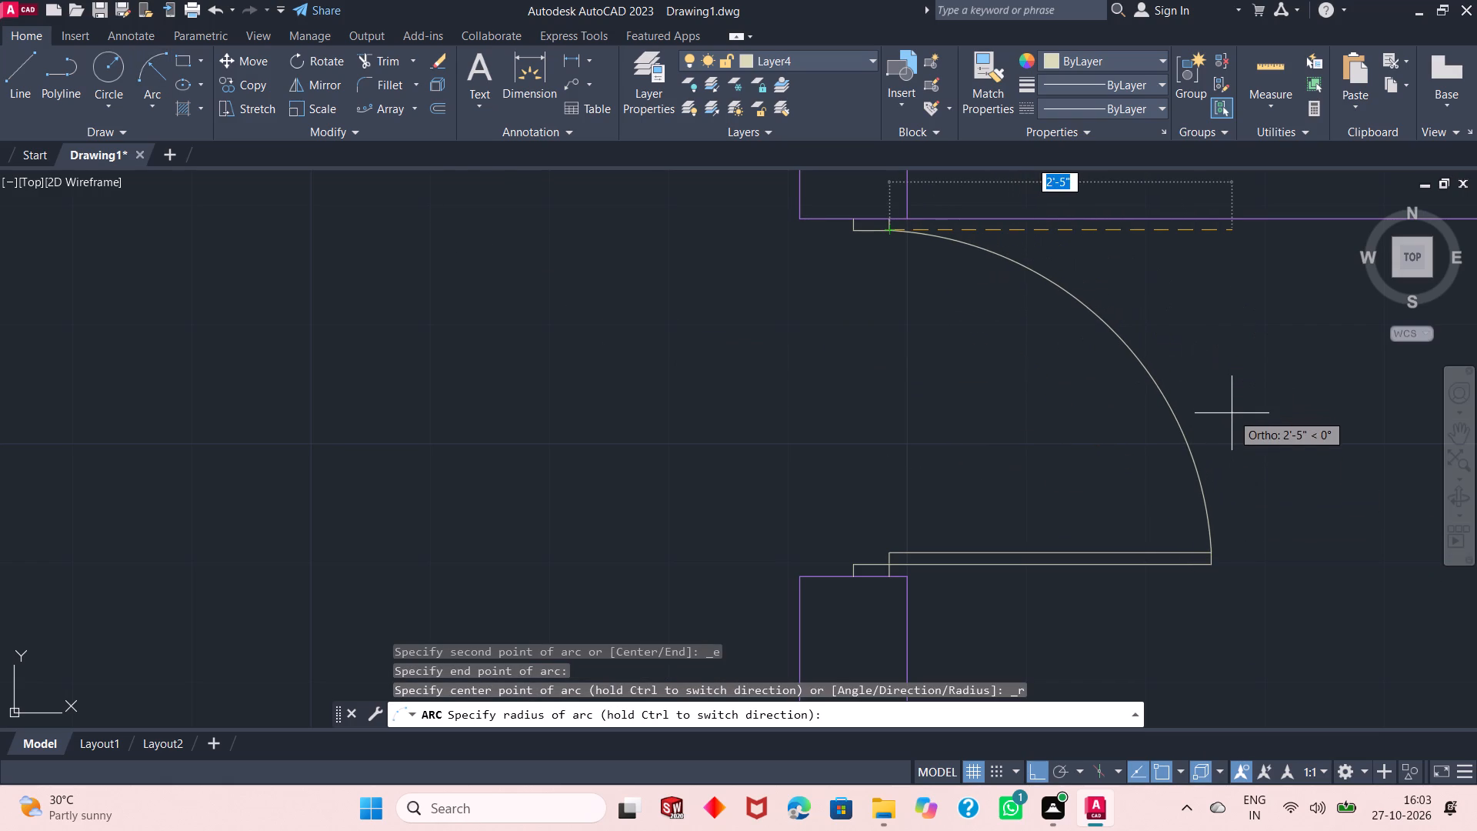
type("2'6\"")
key("Return")
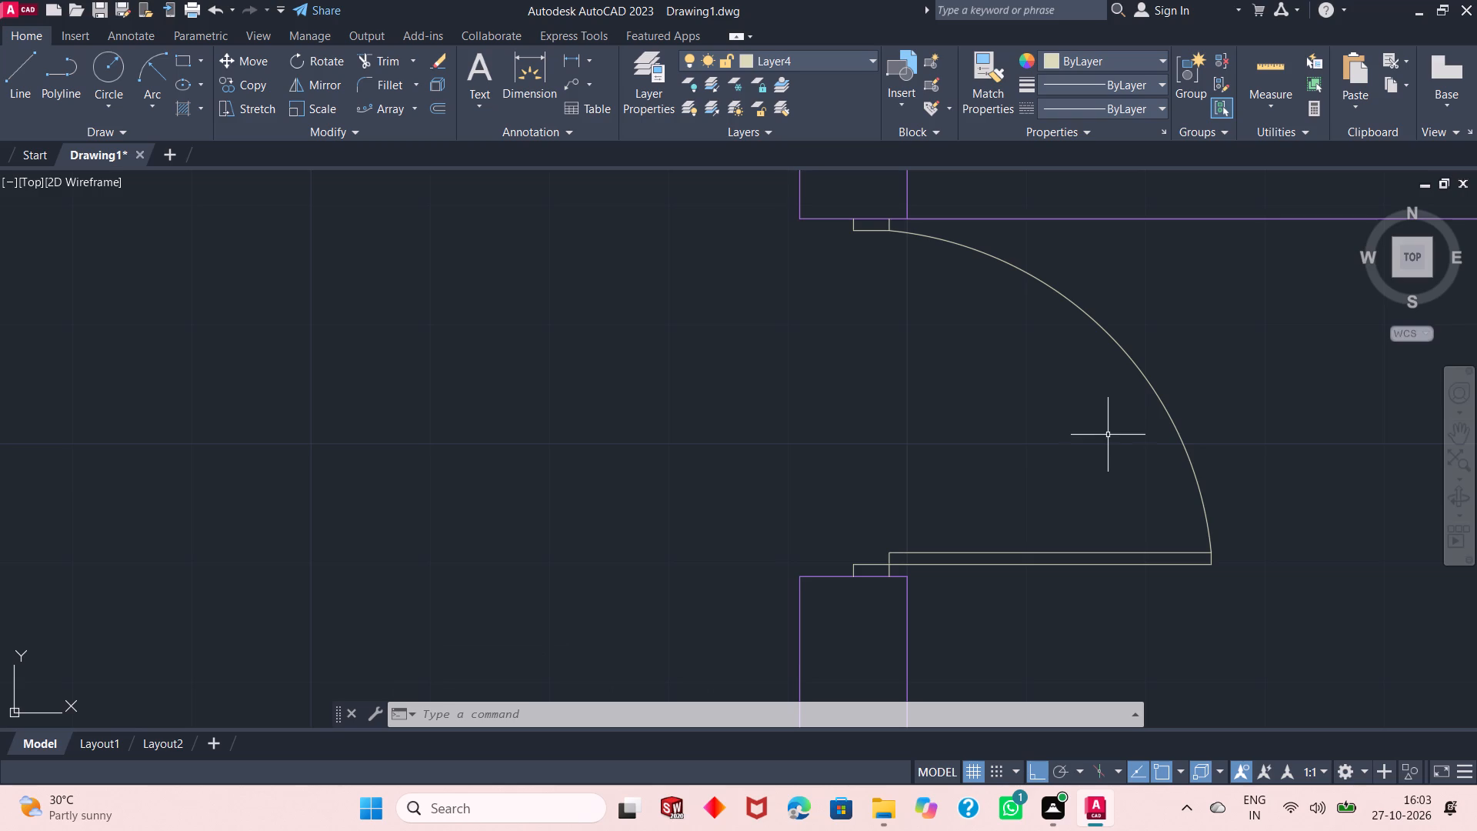
Draw the left leaf in the lower double-door opening from the left jamb's lower corner: 1" right, 2' up, 1" right, down to the wall line, back to start.
scroll(1040, 438, "down", 3, "ctrl")
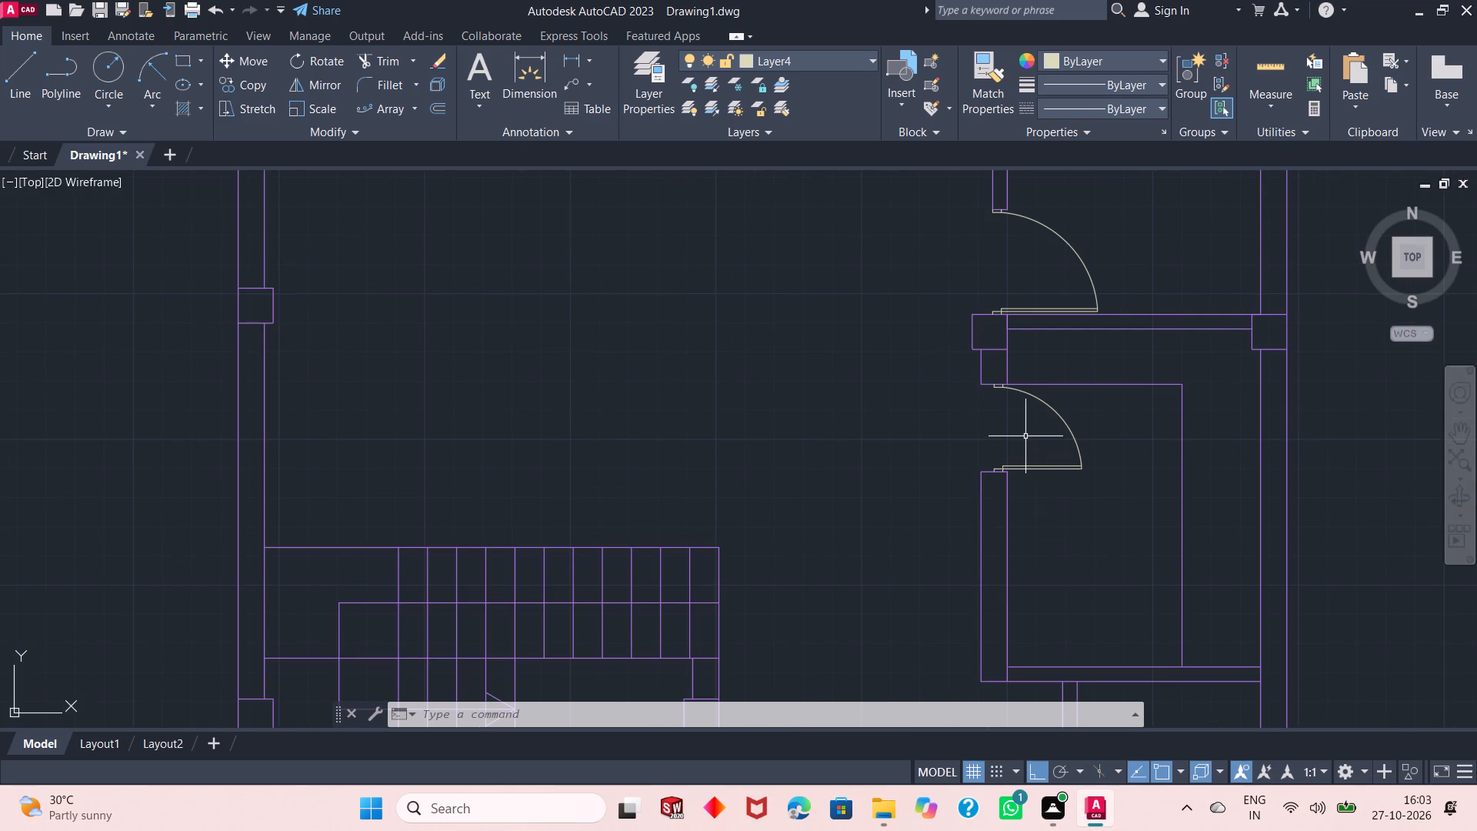
scroll(1025, 436, "down", 3, "ctrl")
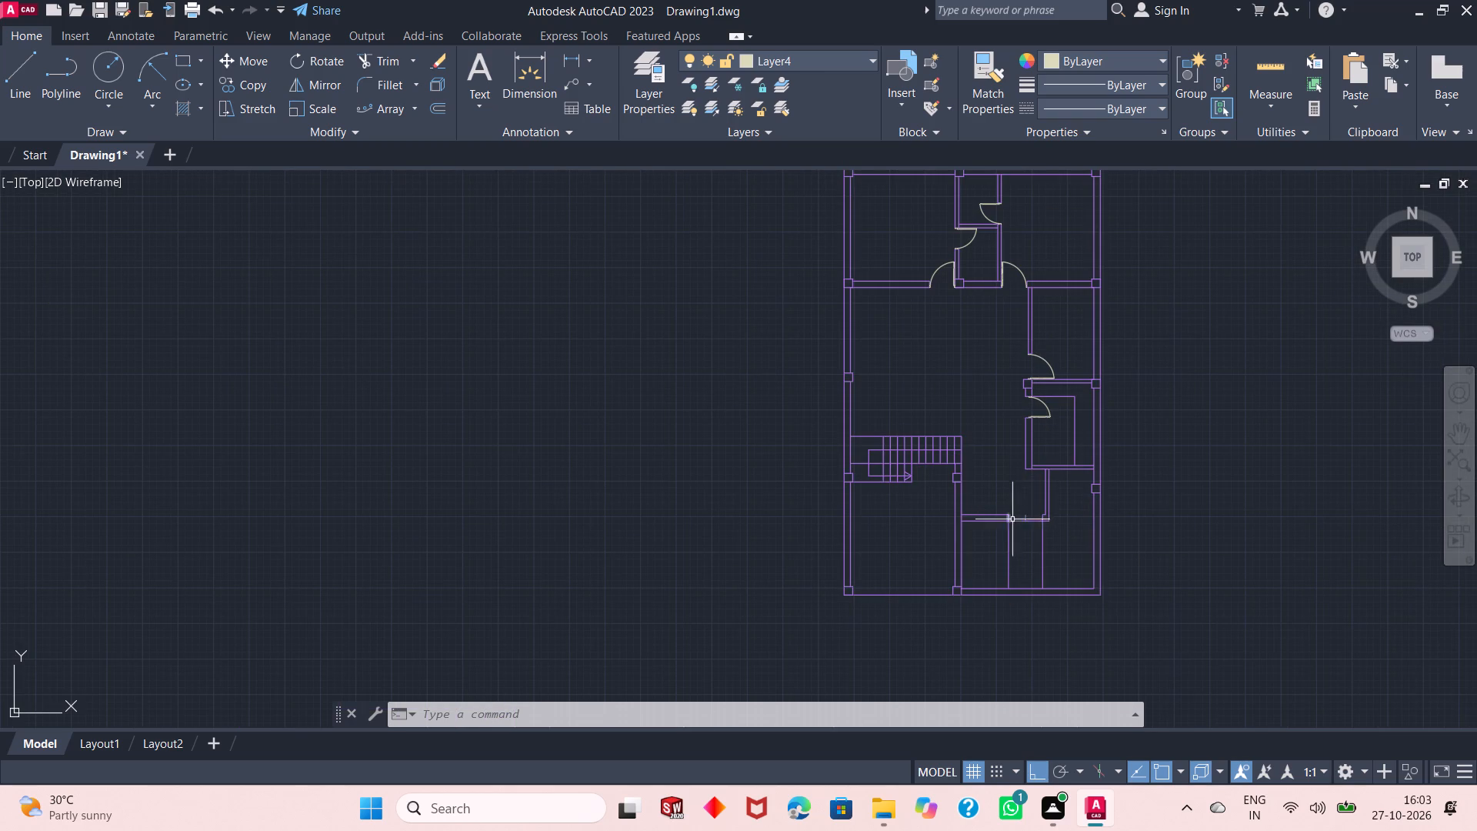
scroll(1046, 520, "up", 4, "ctrl")
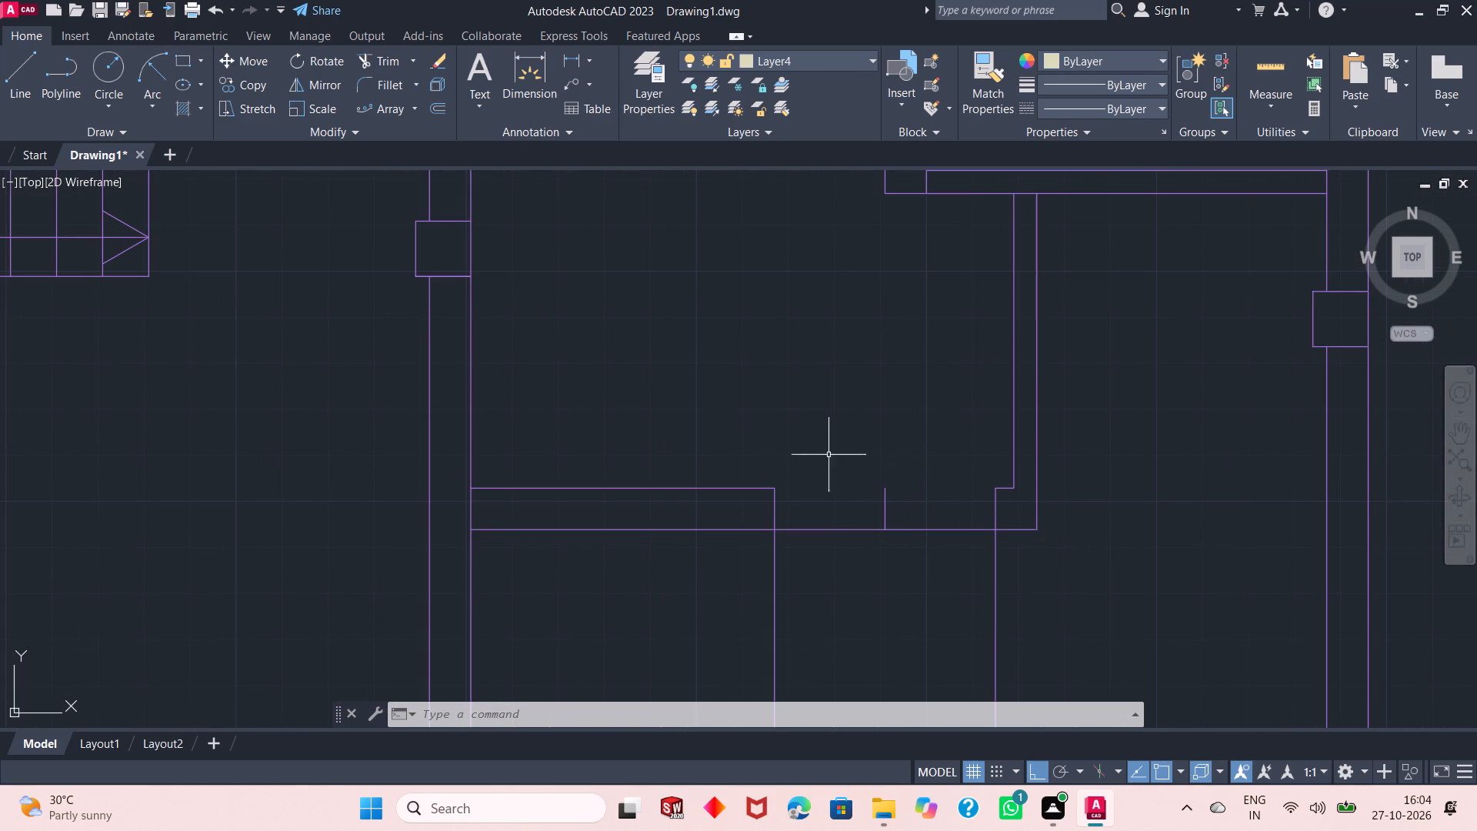
scroll(961, 469, "up", 1, "ctrl")
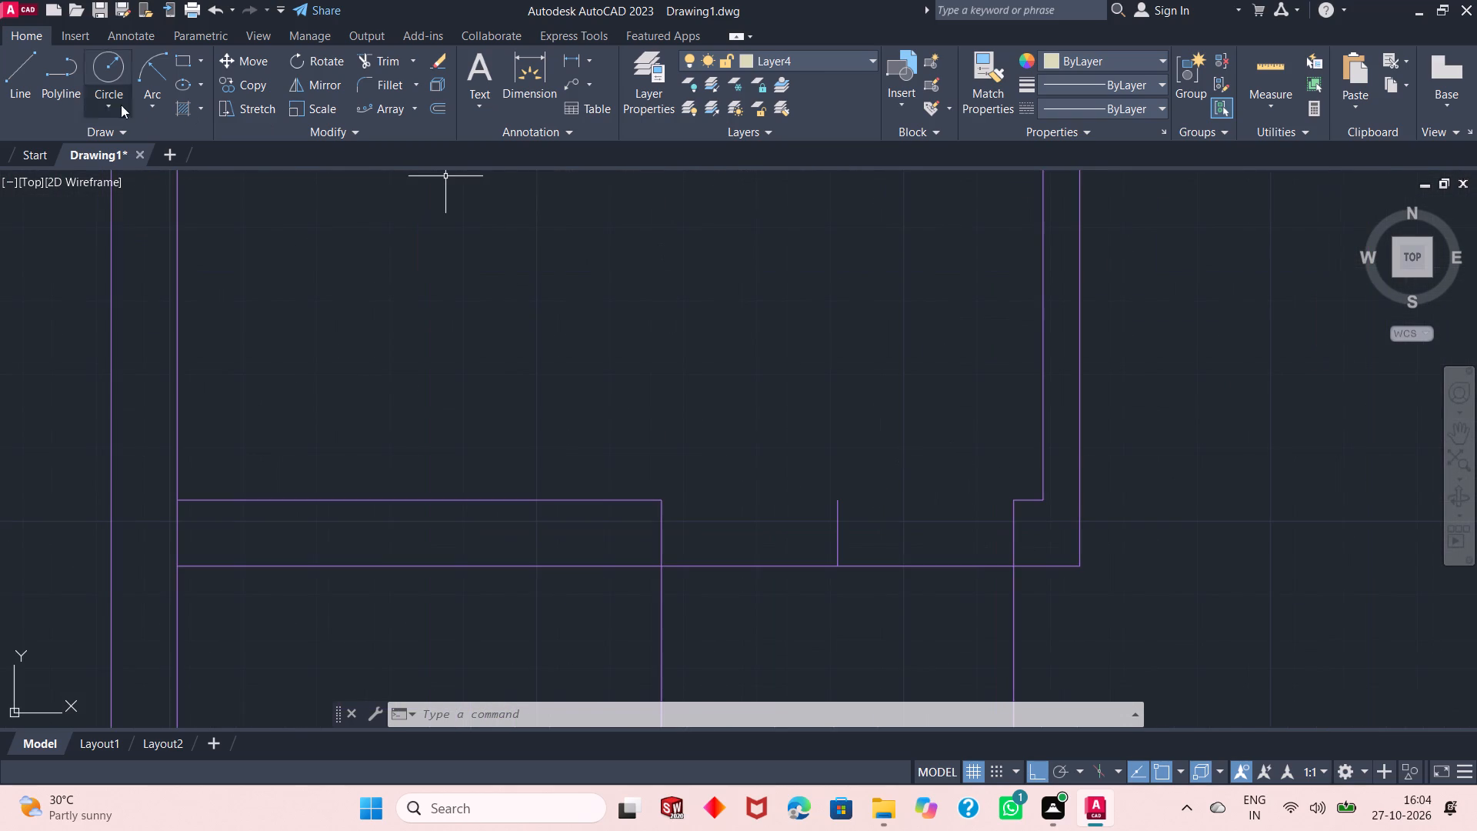
left_click(27, 85)
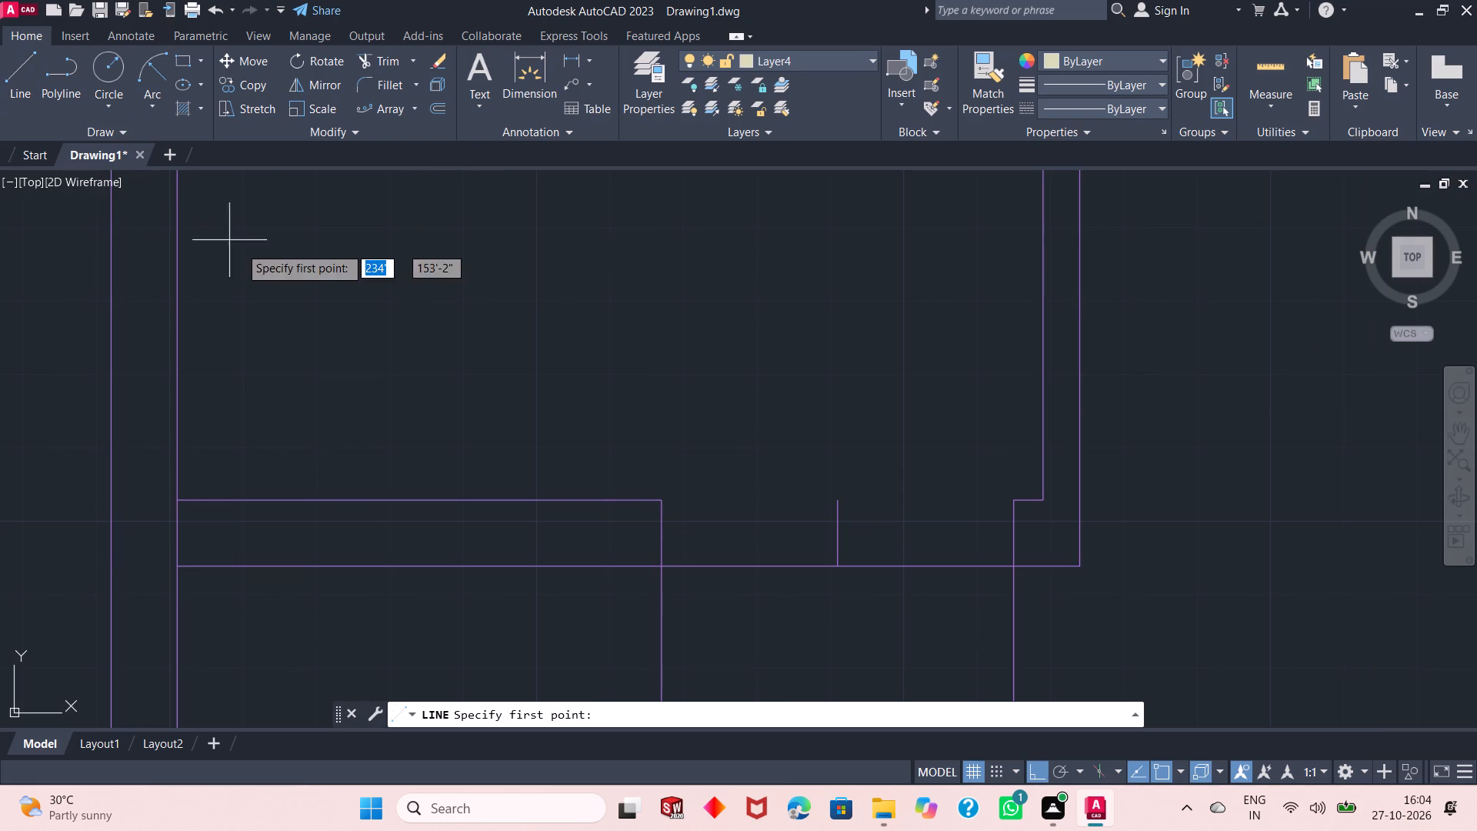
left_click(665, 569)
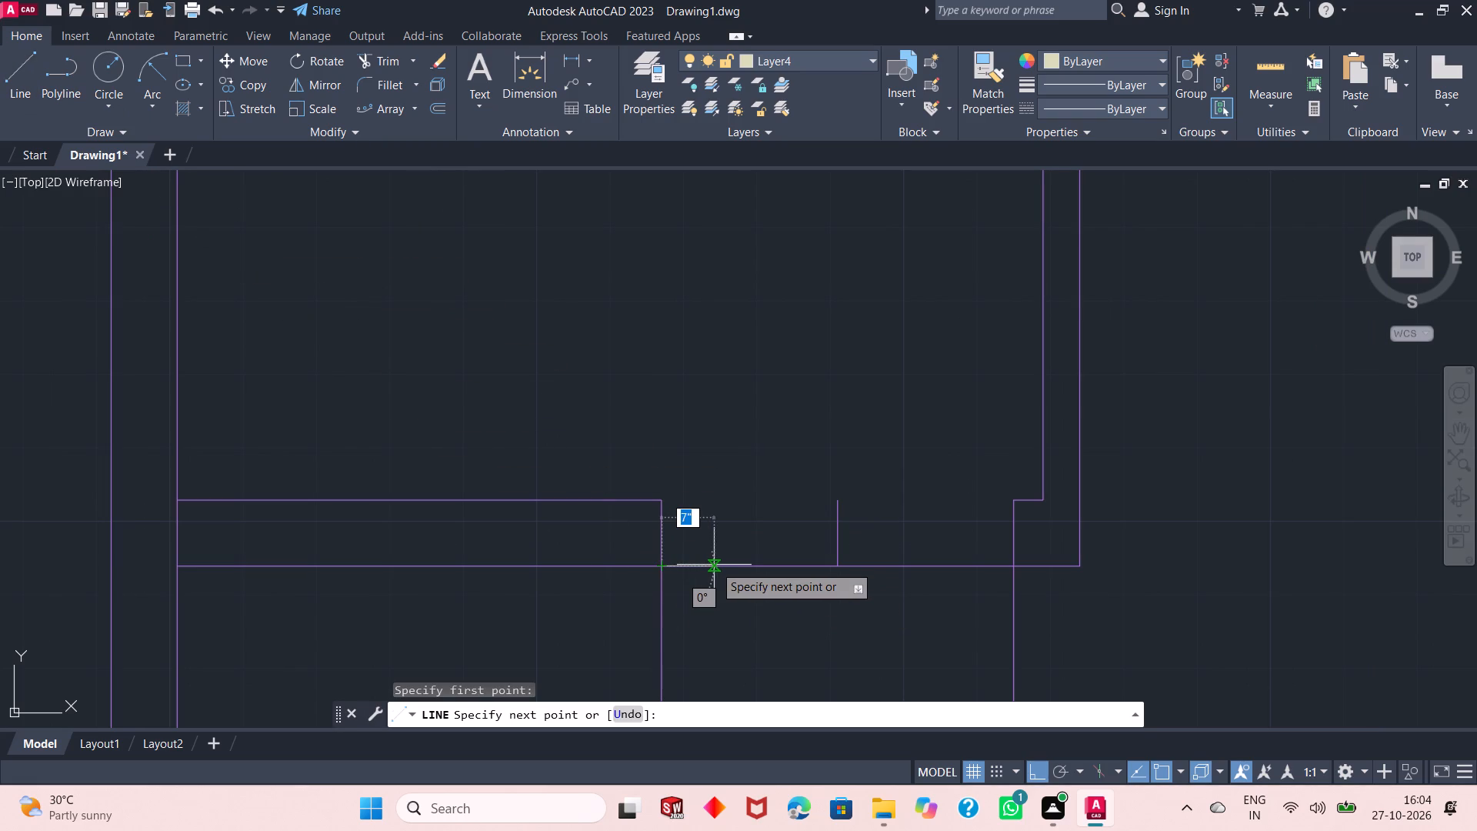
type("1\"")
key("Return")
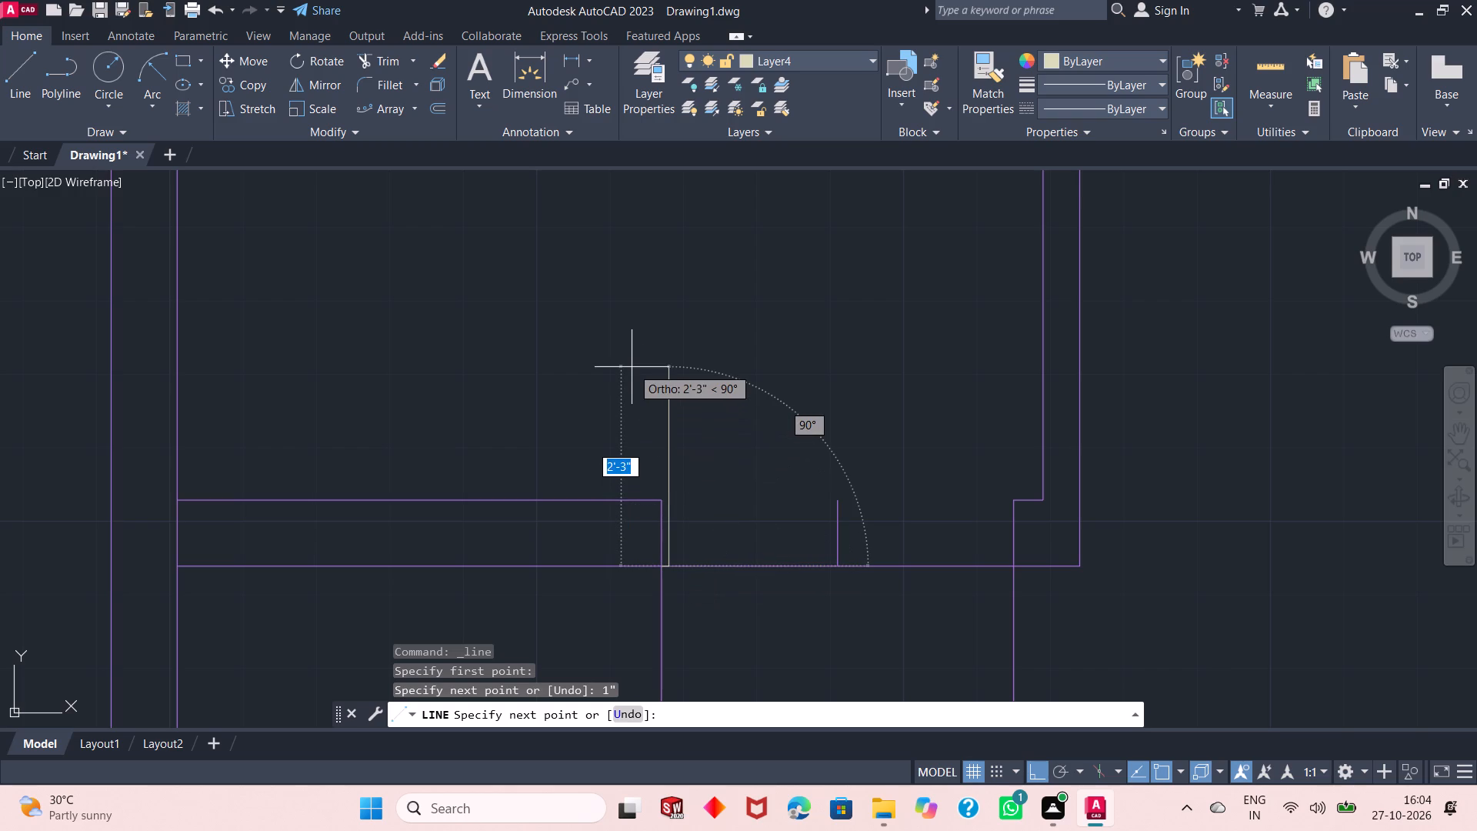
type("2'")
key("Return")
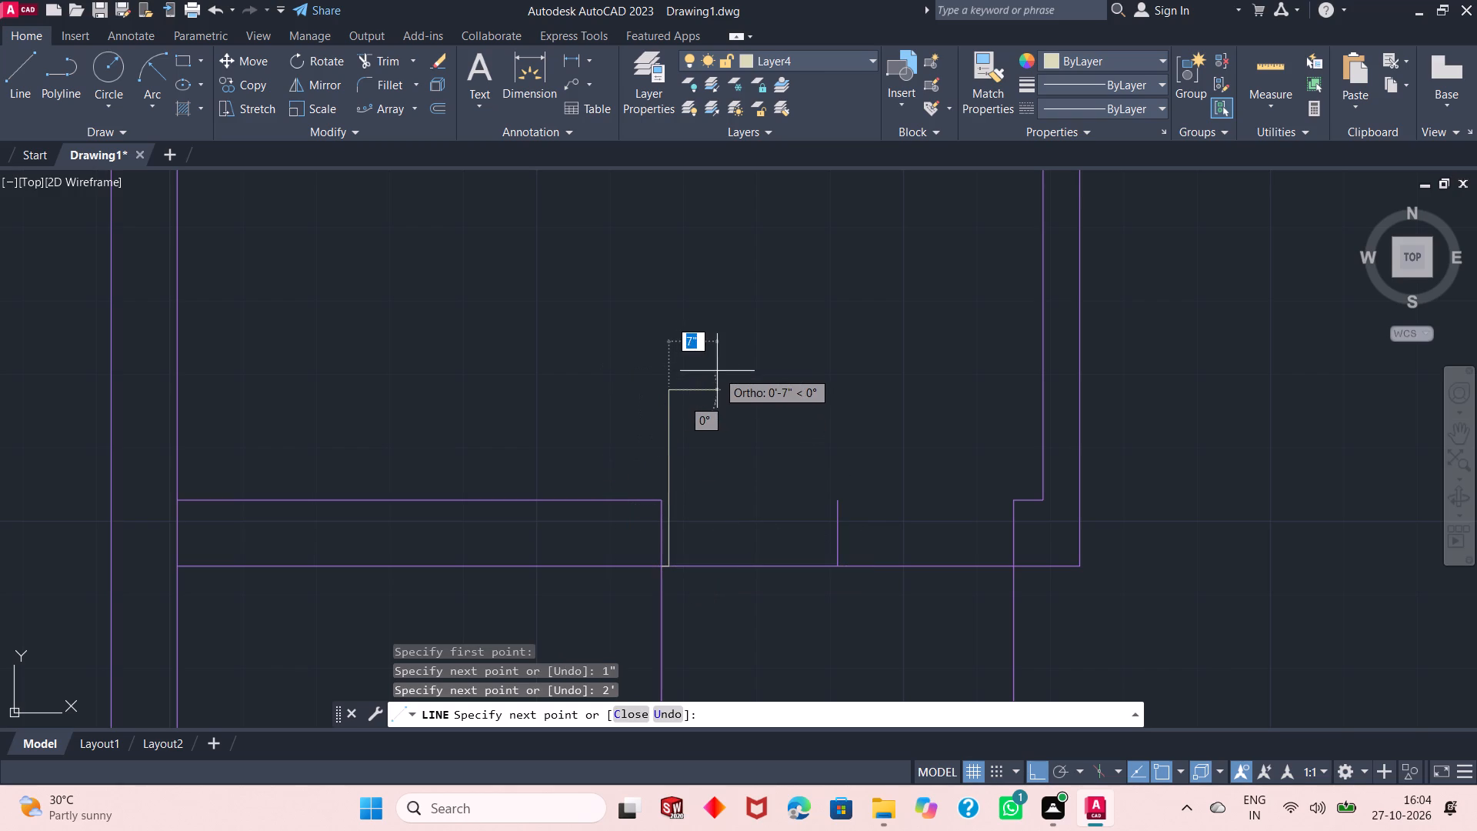
type("1\"")
key("Return")
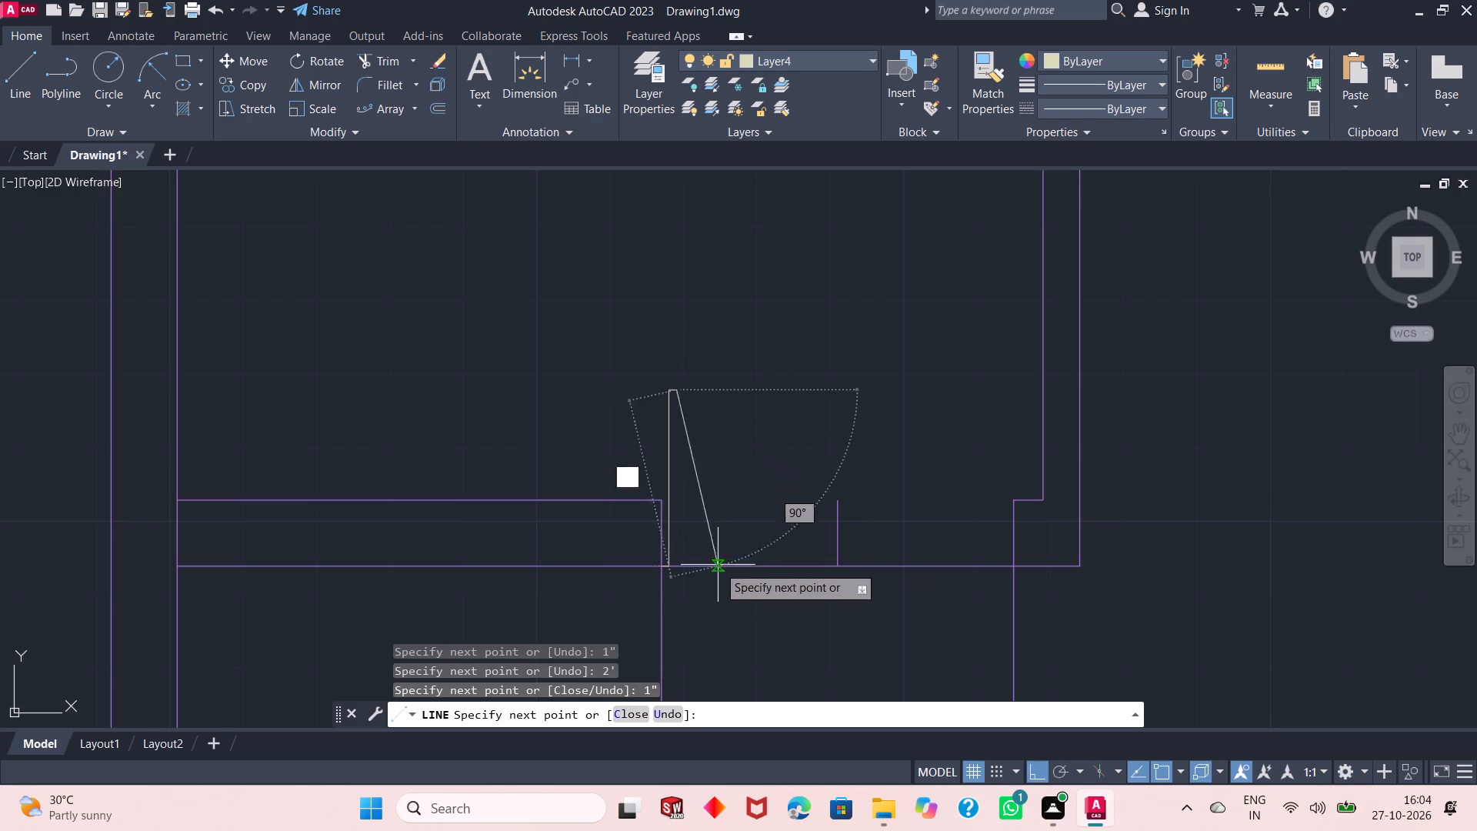
left_click(682, 569)
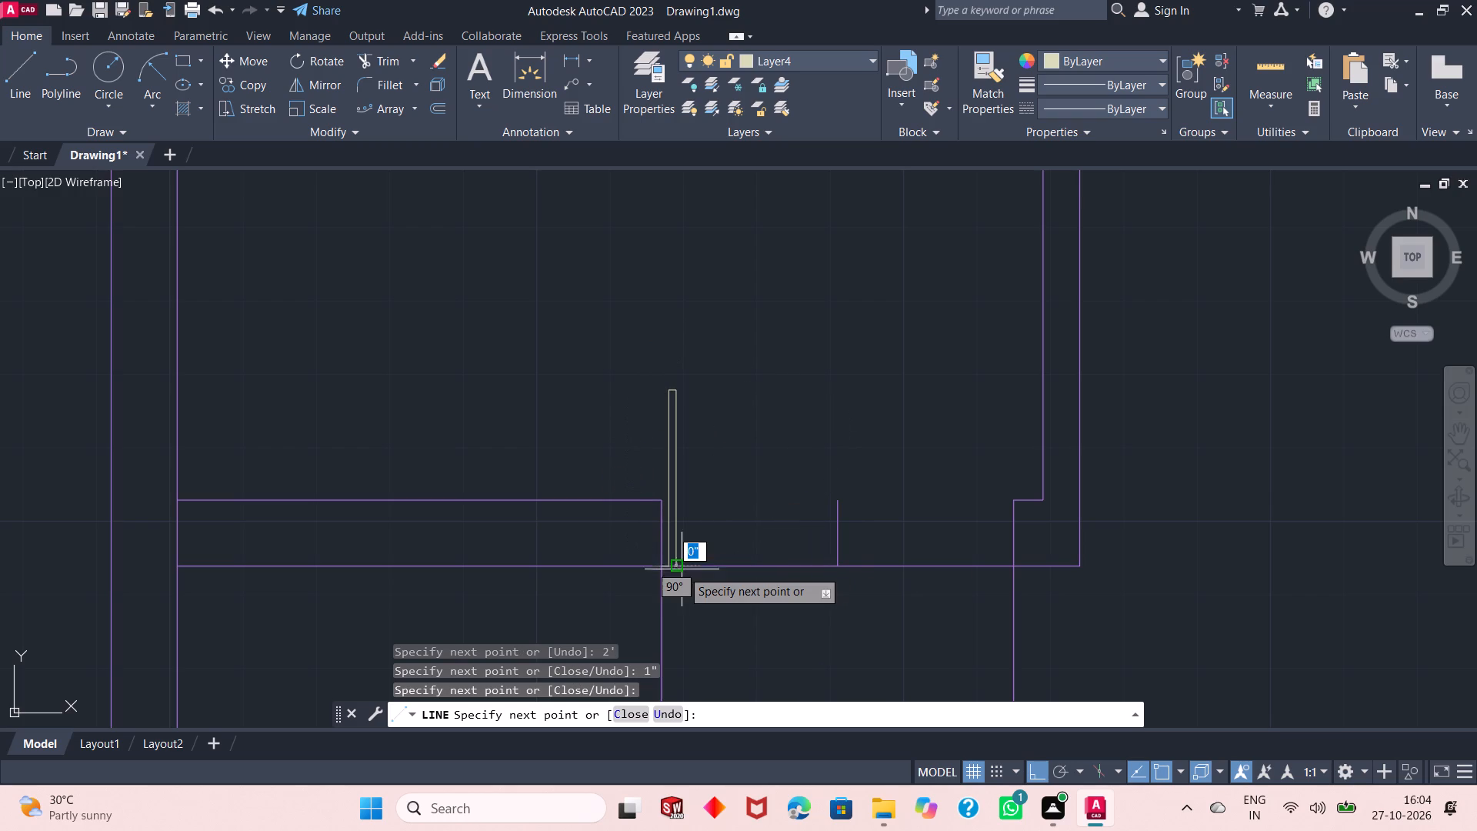
left_click(661, 569)
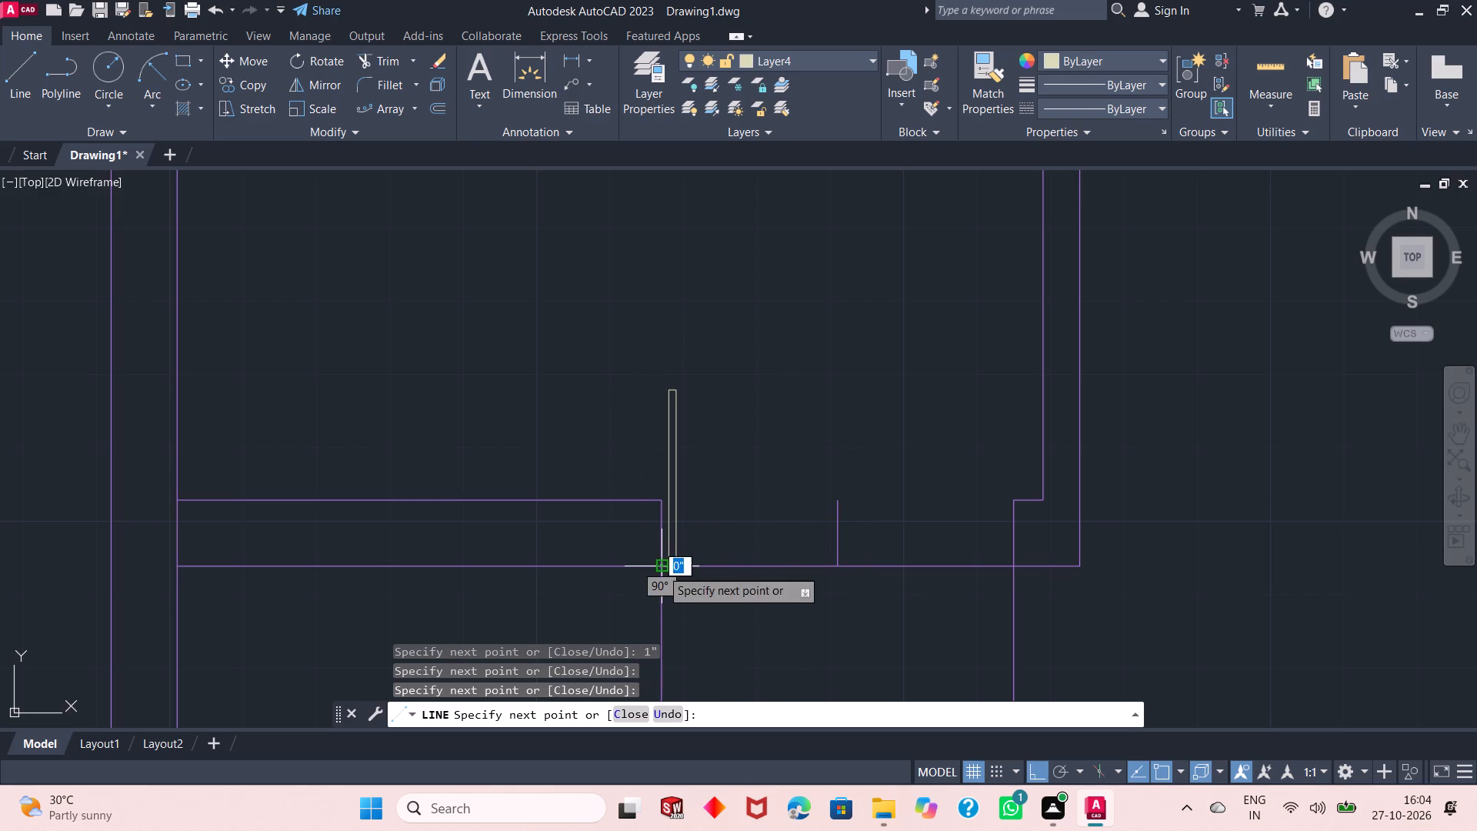
key("Return")
Draw the right leaf in the lower double-door opening from the right jamb's lower corner: 1" left, 2' up, 1" left, down to the wall line, back right.
key("Return")
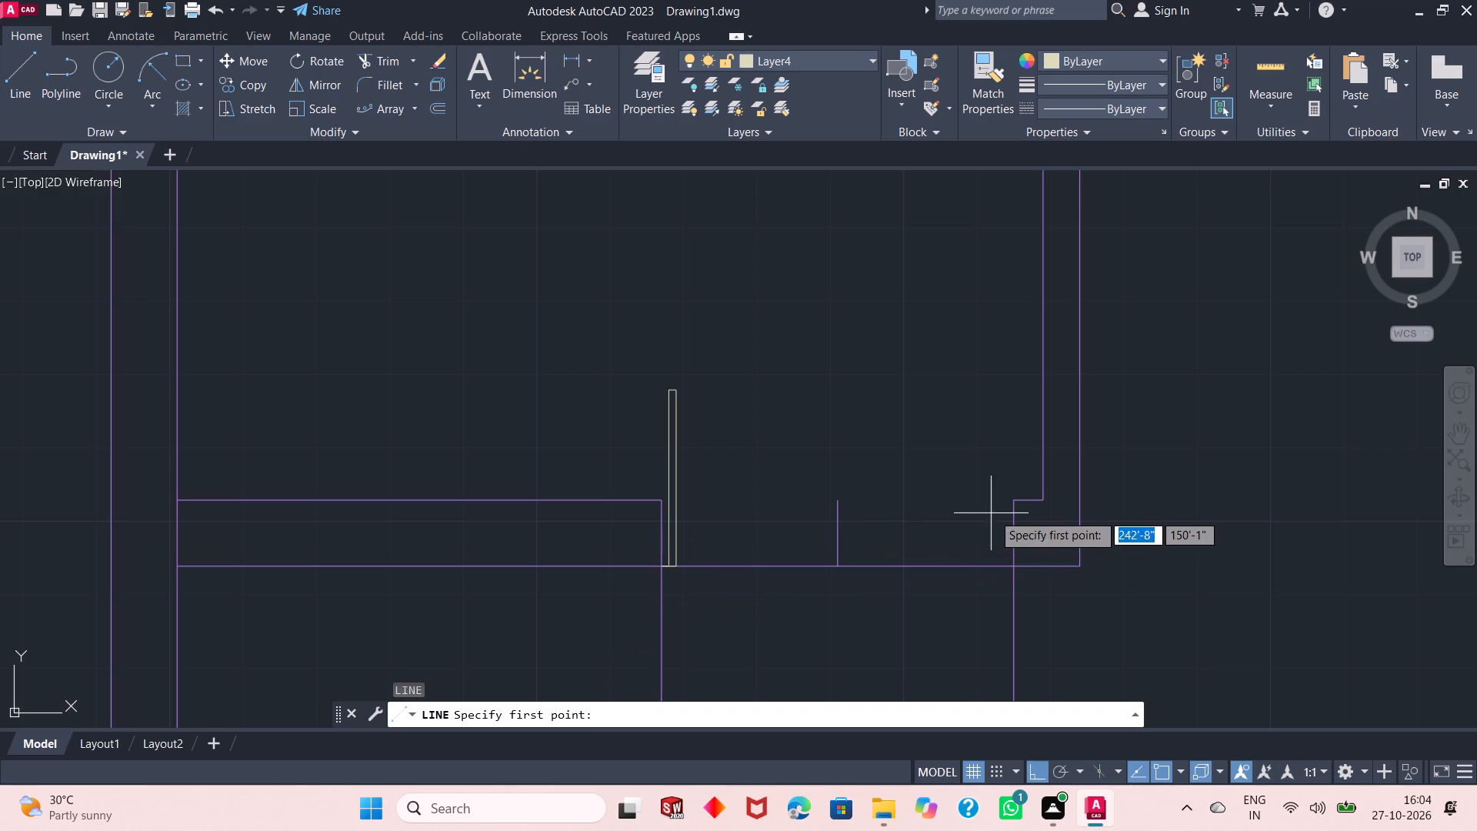
left_click(1016, 564)
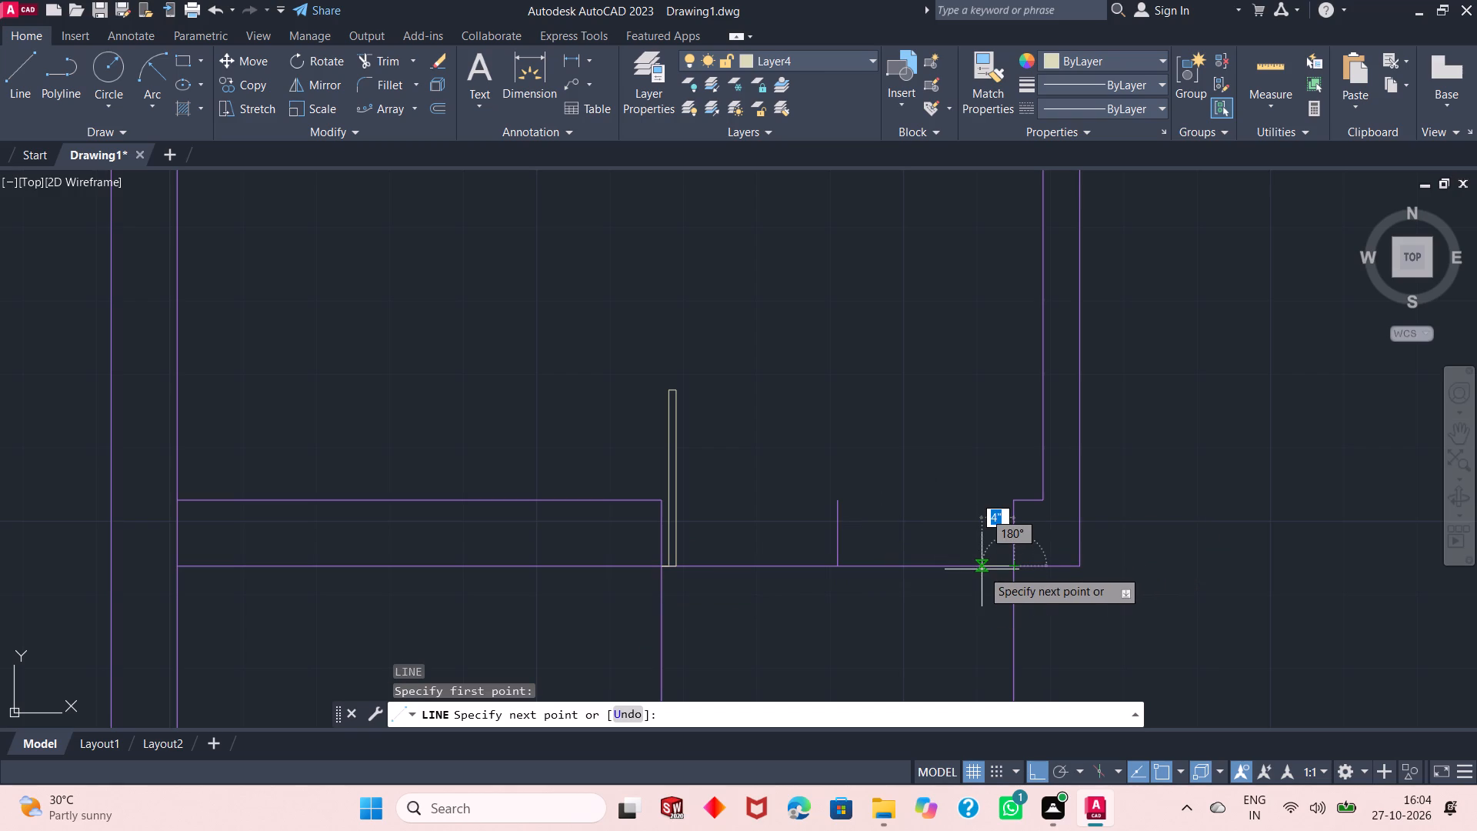
type("1\"")
key("Return")
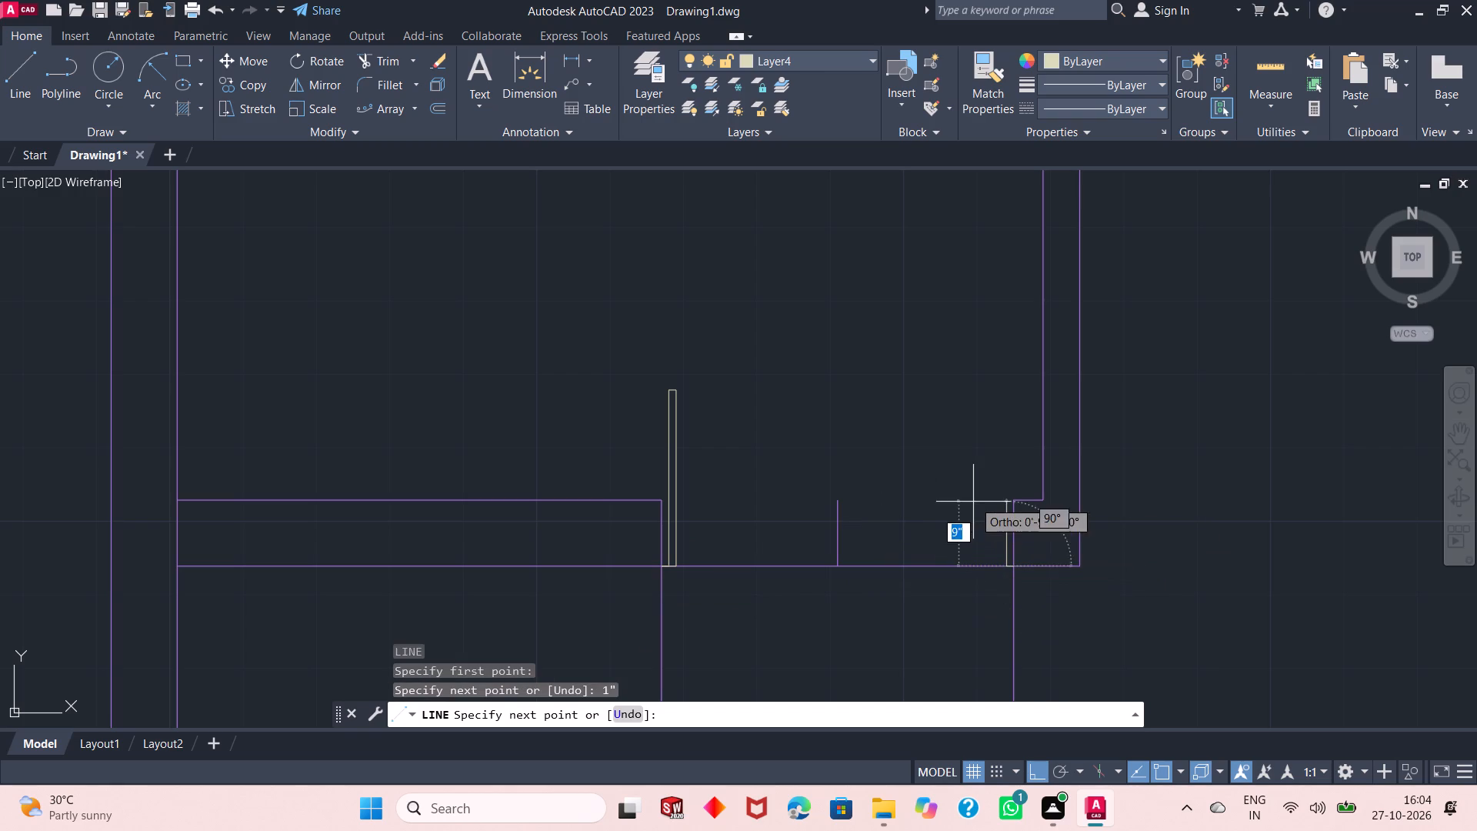
type("2'")
key("Return")
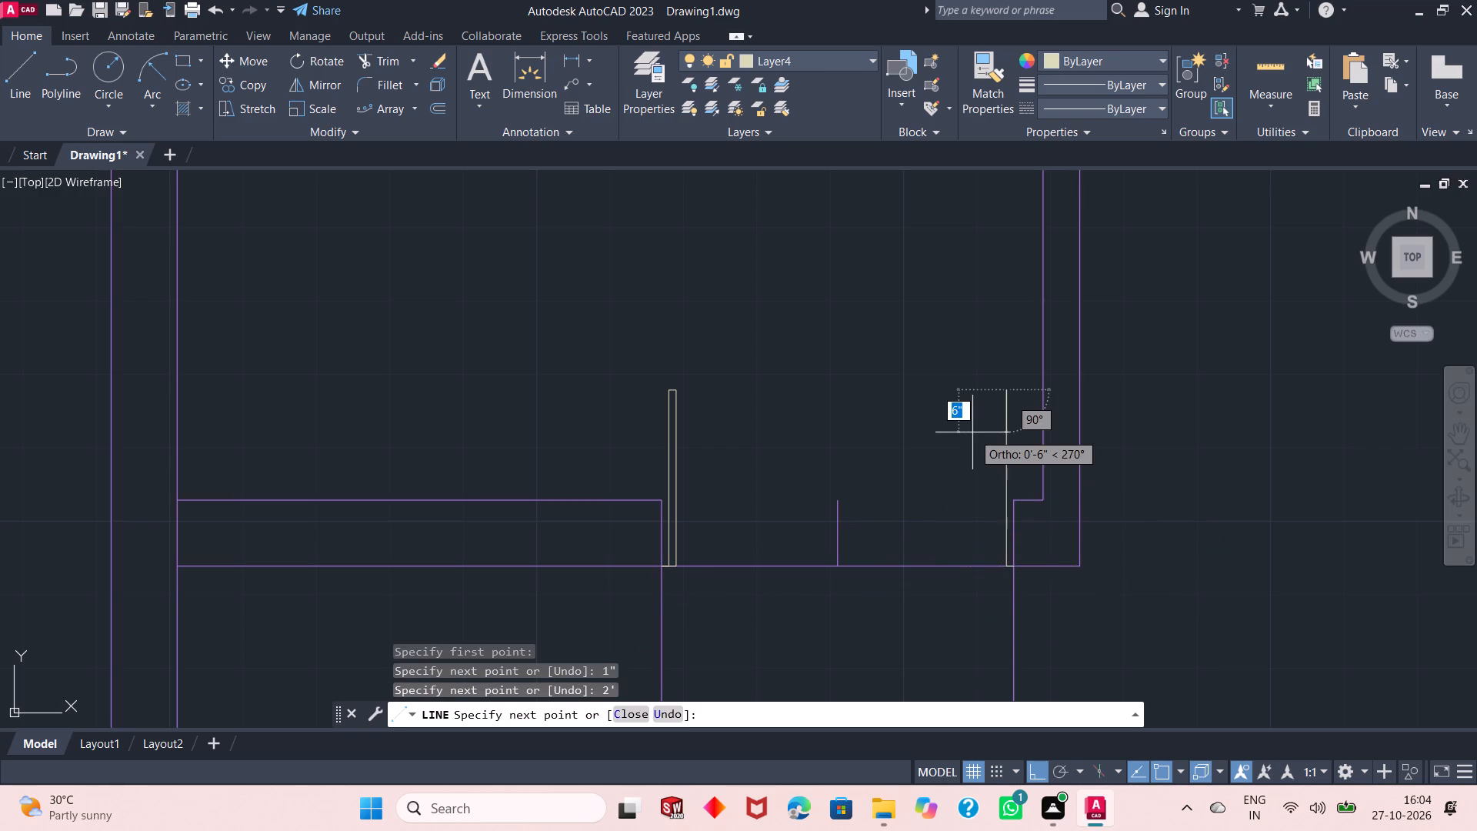
type("1\"")
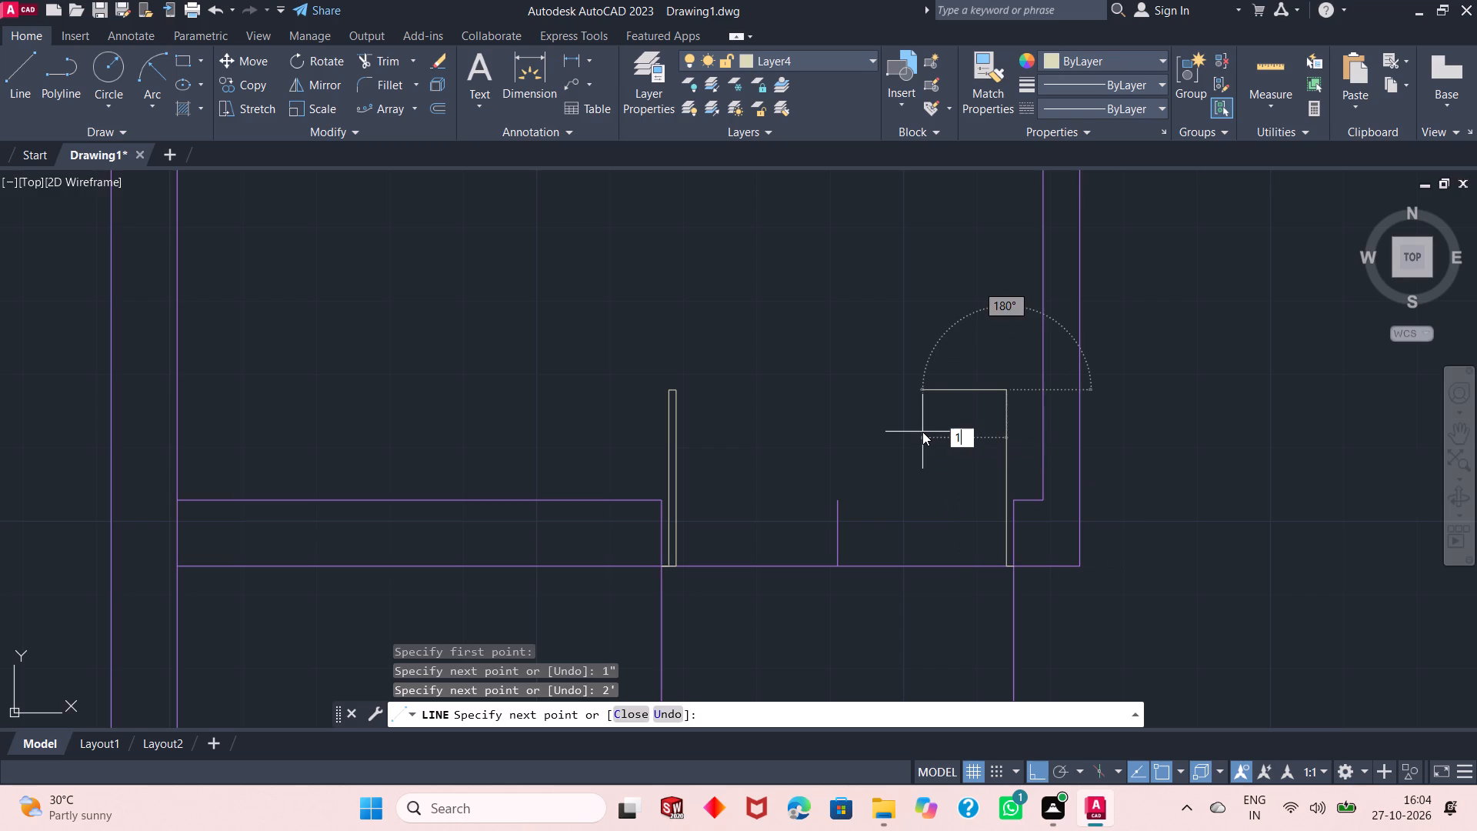
key("Return")
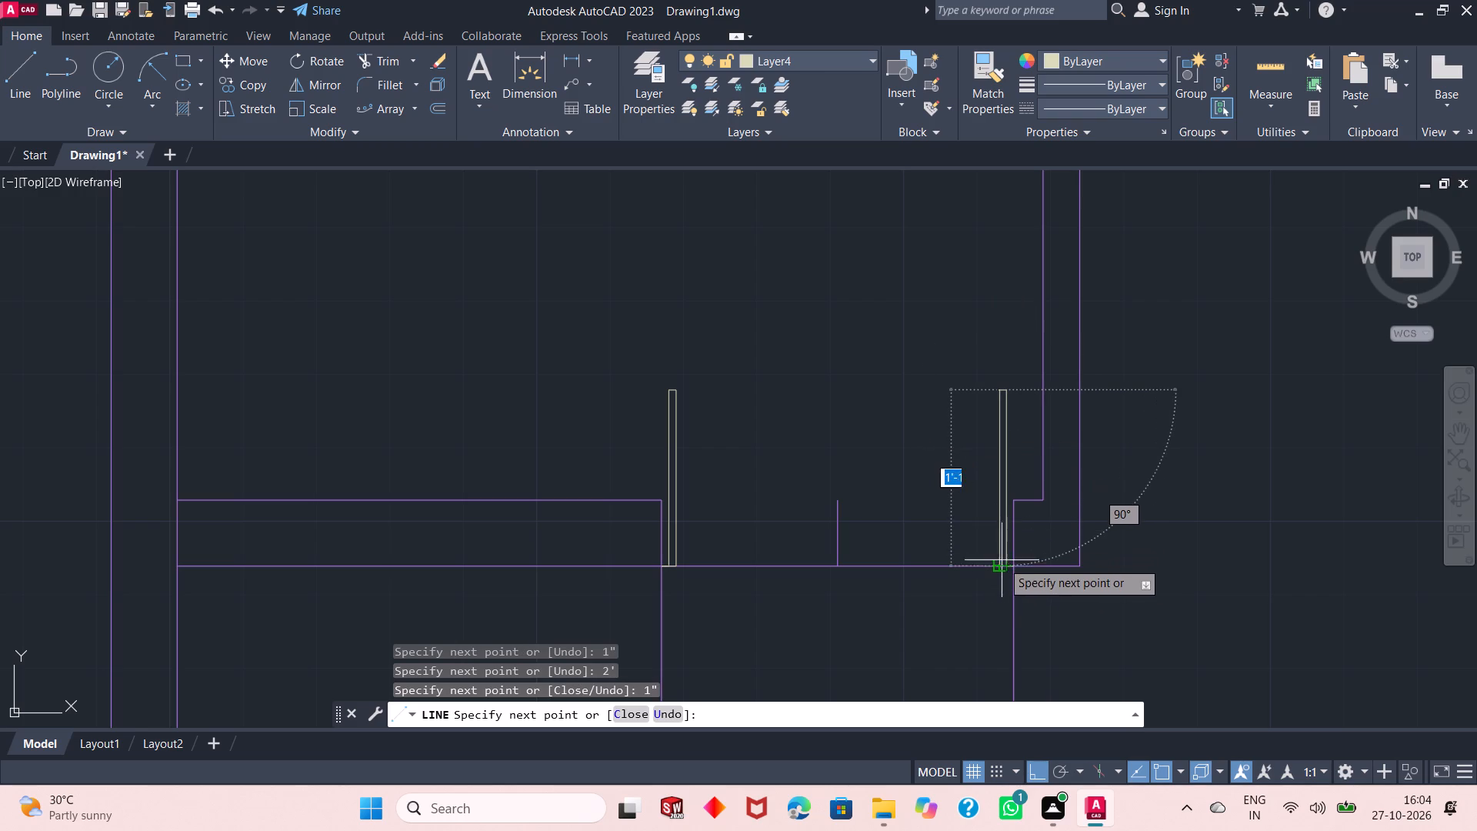
left_click(1002, 562)
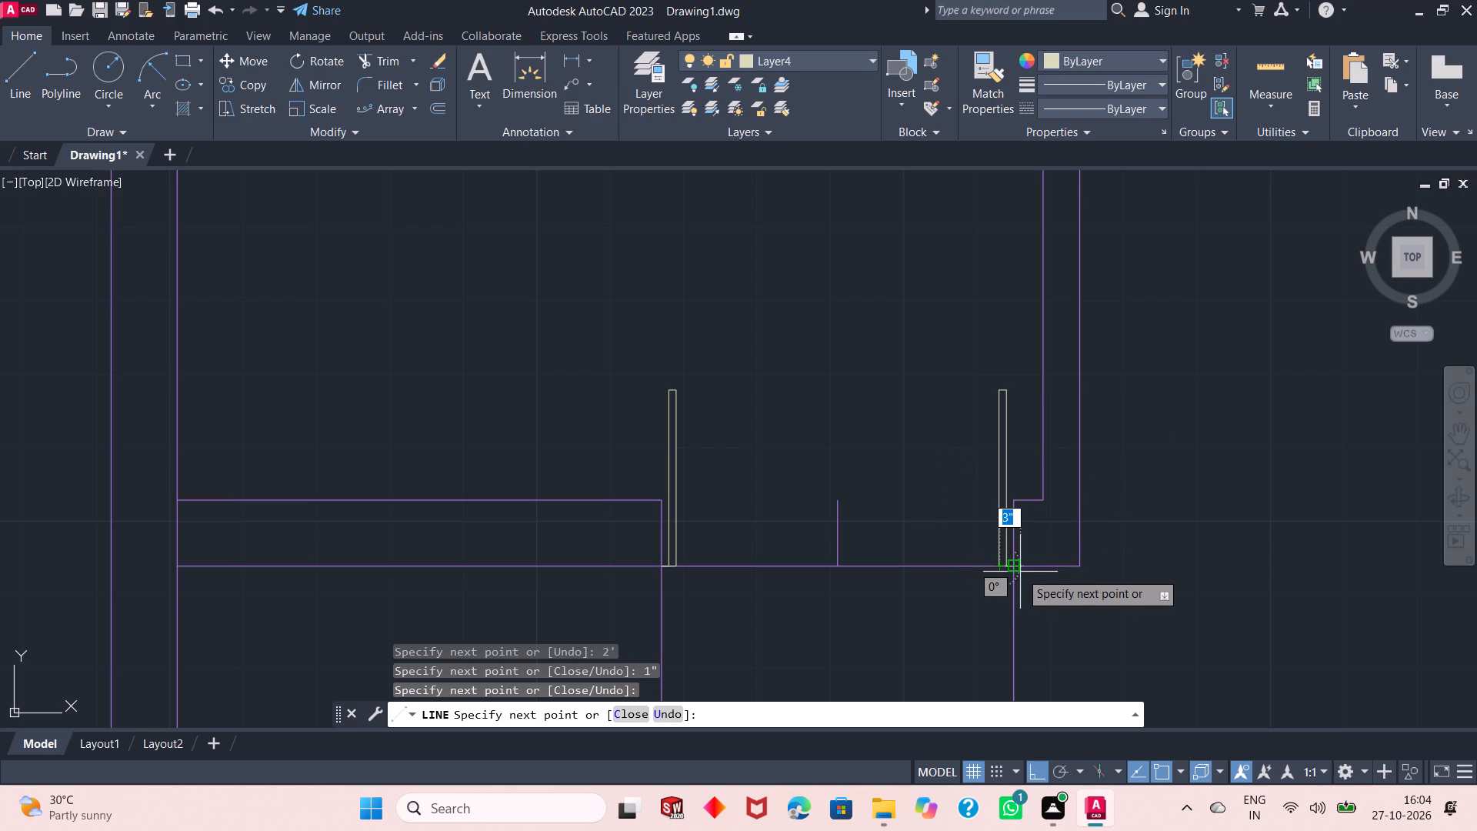
left_click(1005, 566)
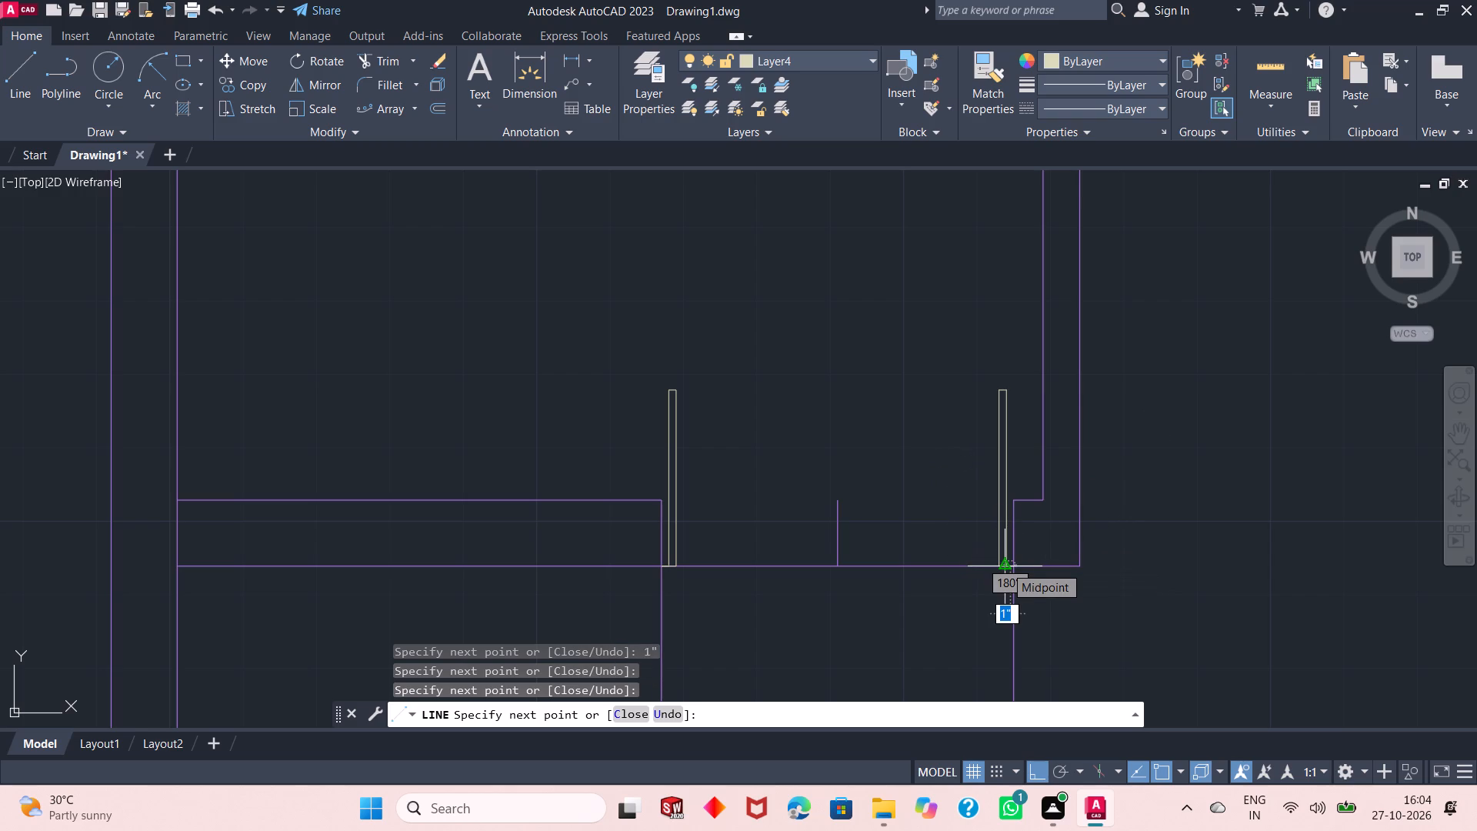
key("Escape")
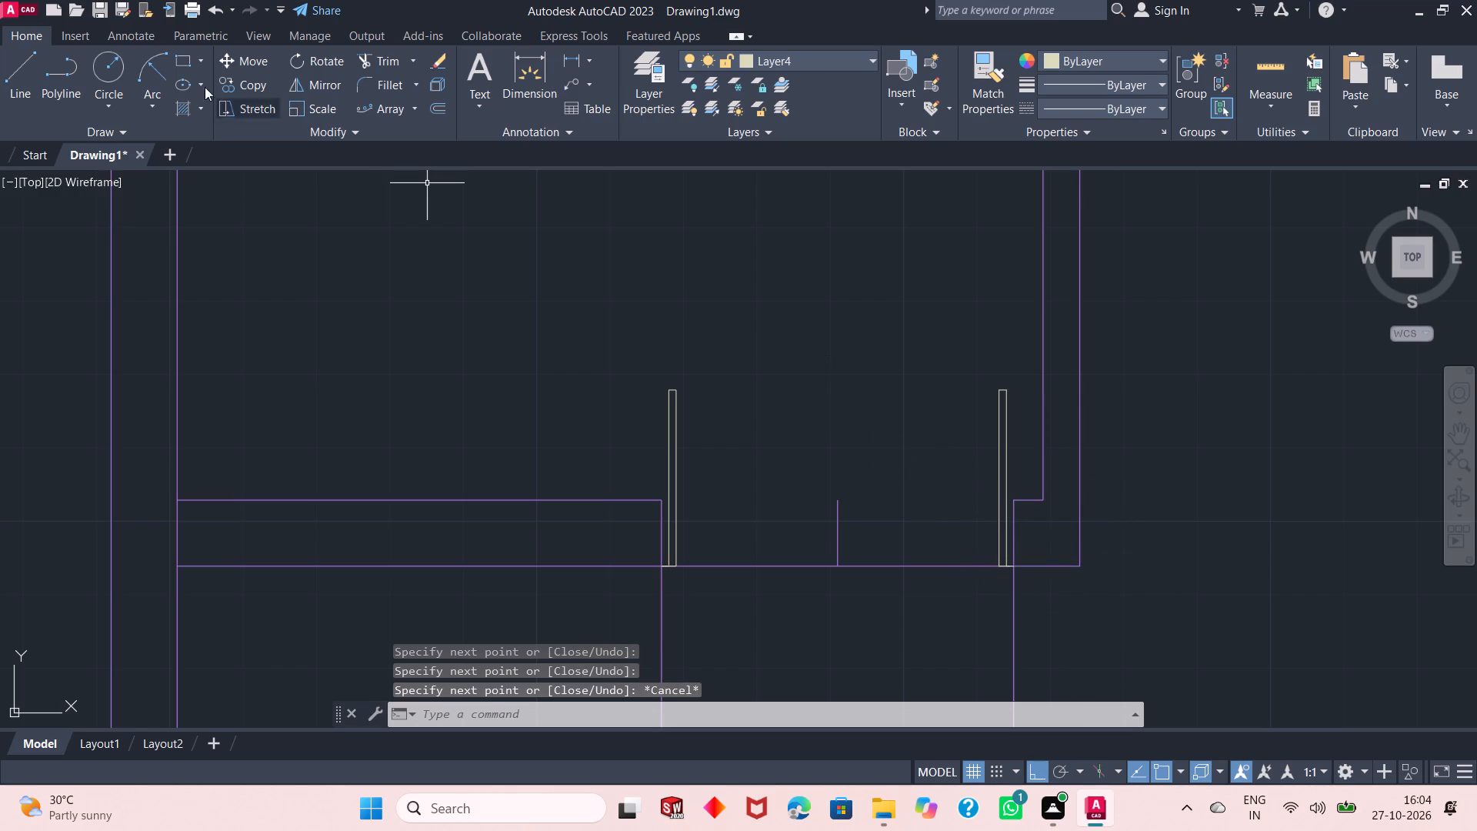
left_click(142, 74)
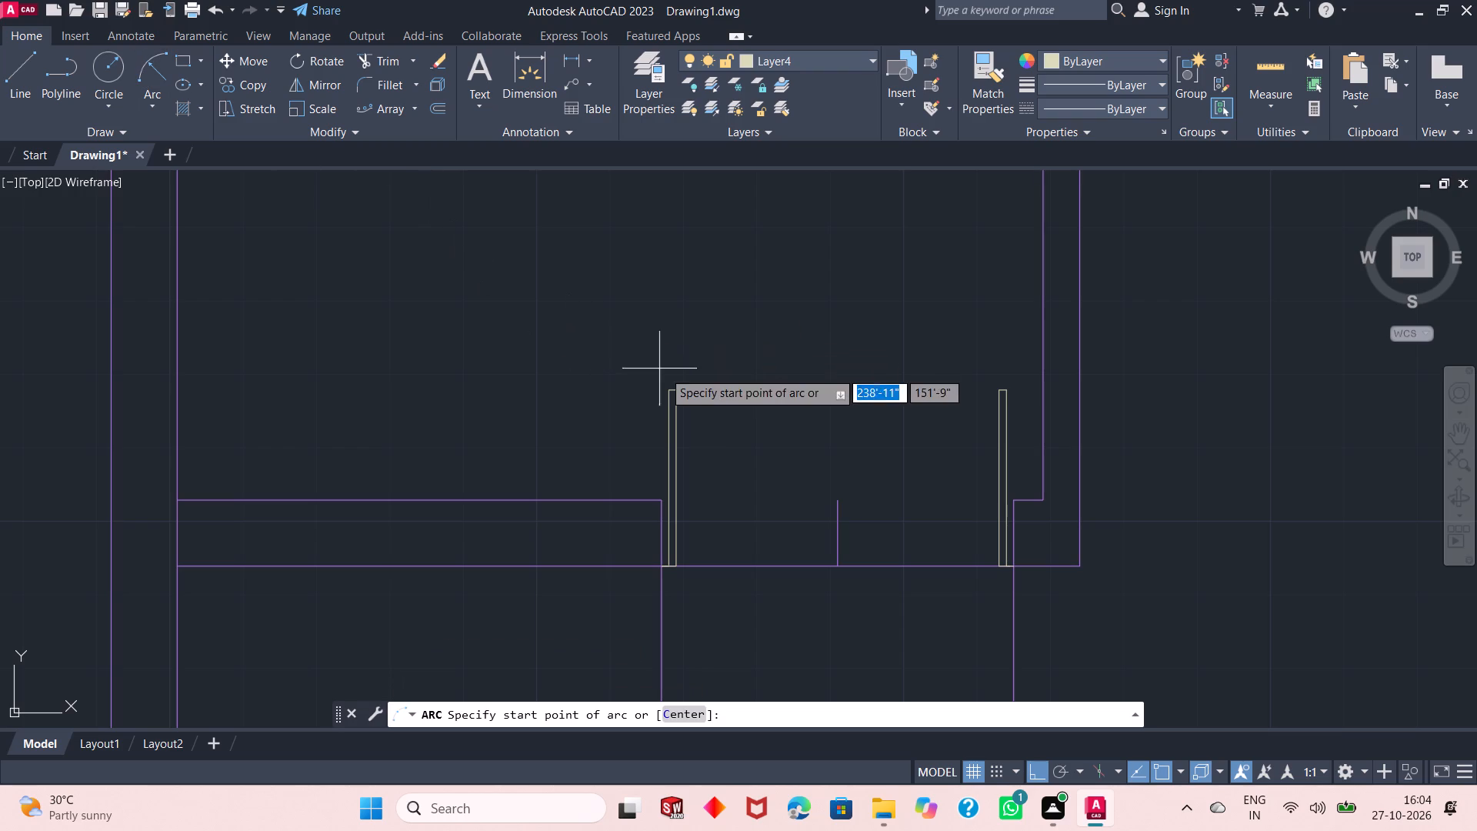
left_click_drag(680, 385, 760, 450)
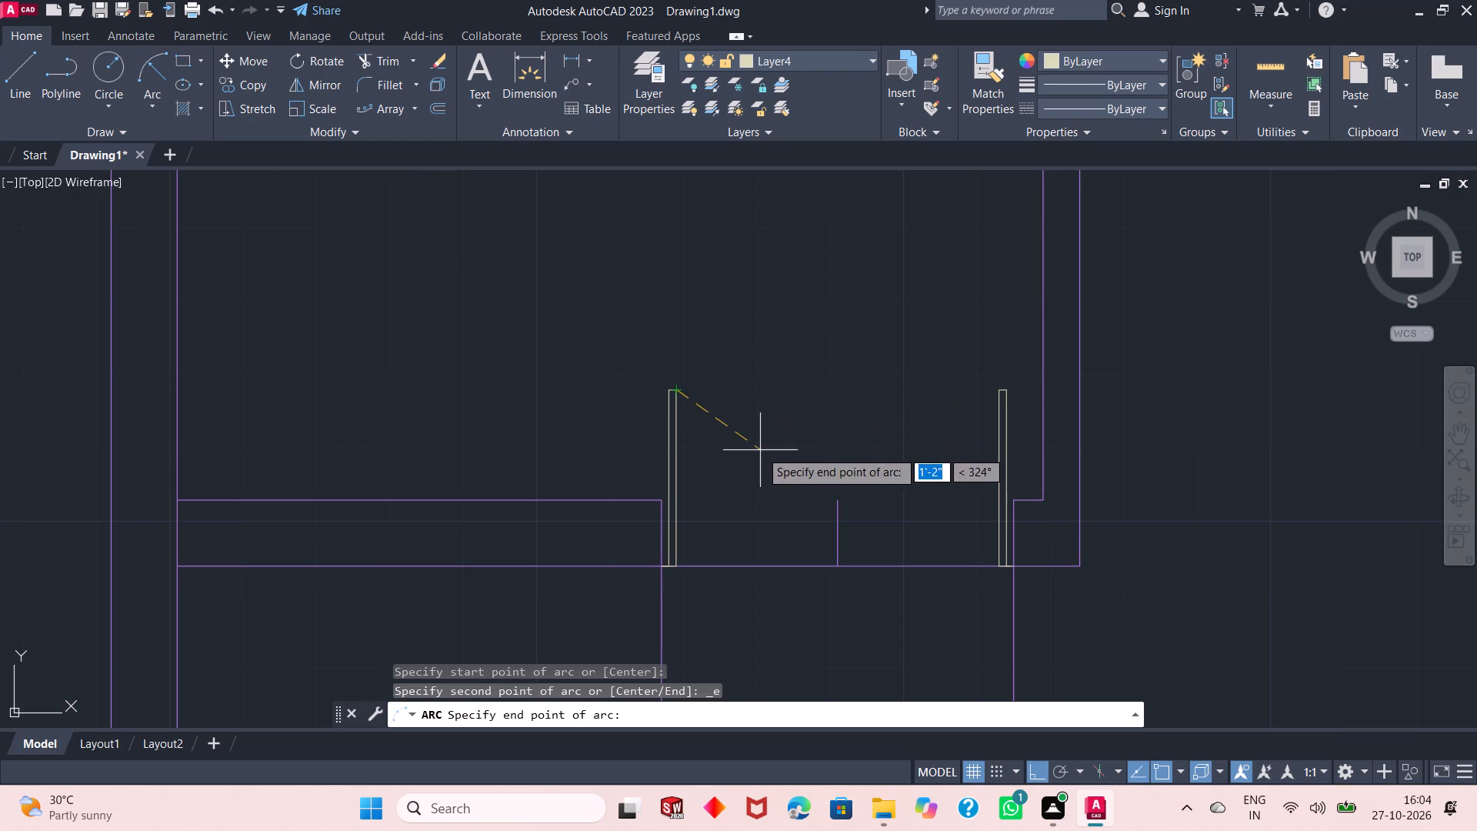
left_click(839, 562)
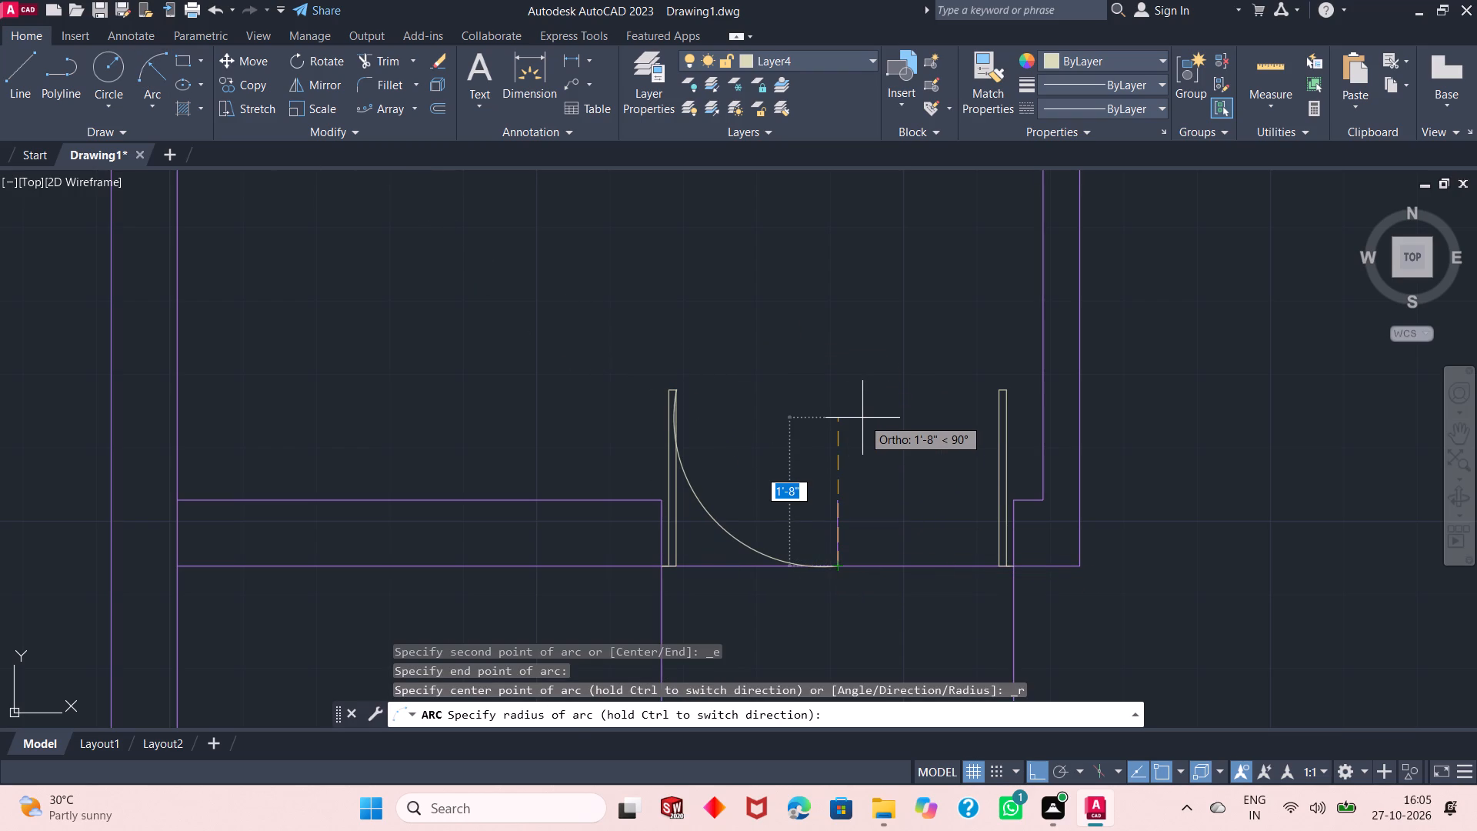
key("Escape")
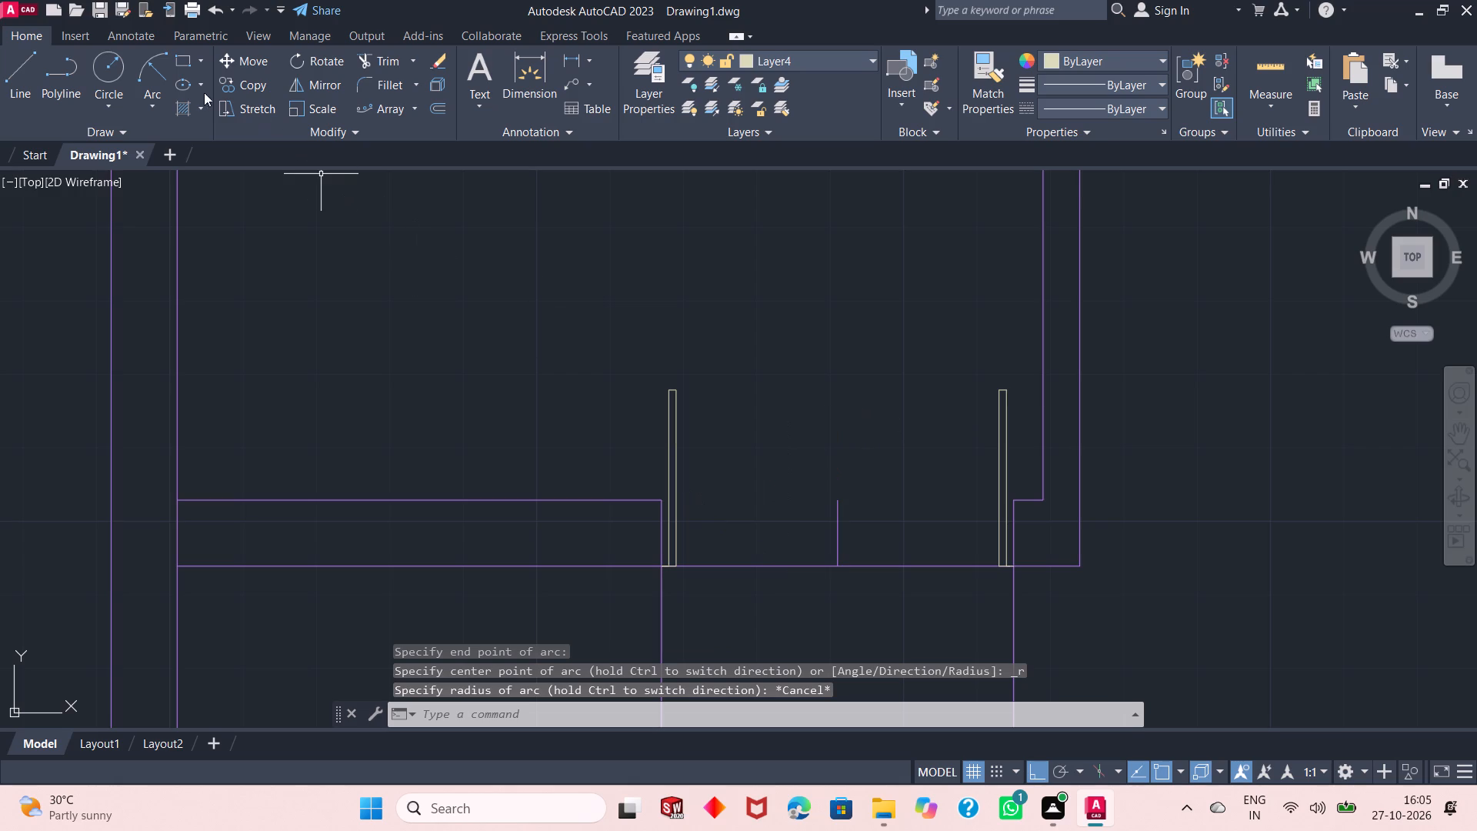
Draw the left leaf's swing as a start-end-radius arc from the opening's centre on the wall line to the leaf's upper-right corner, radius 2'.
left_click(163, 68)
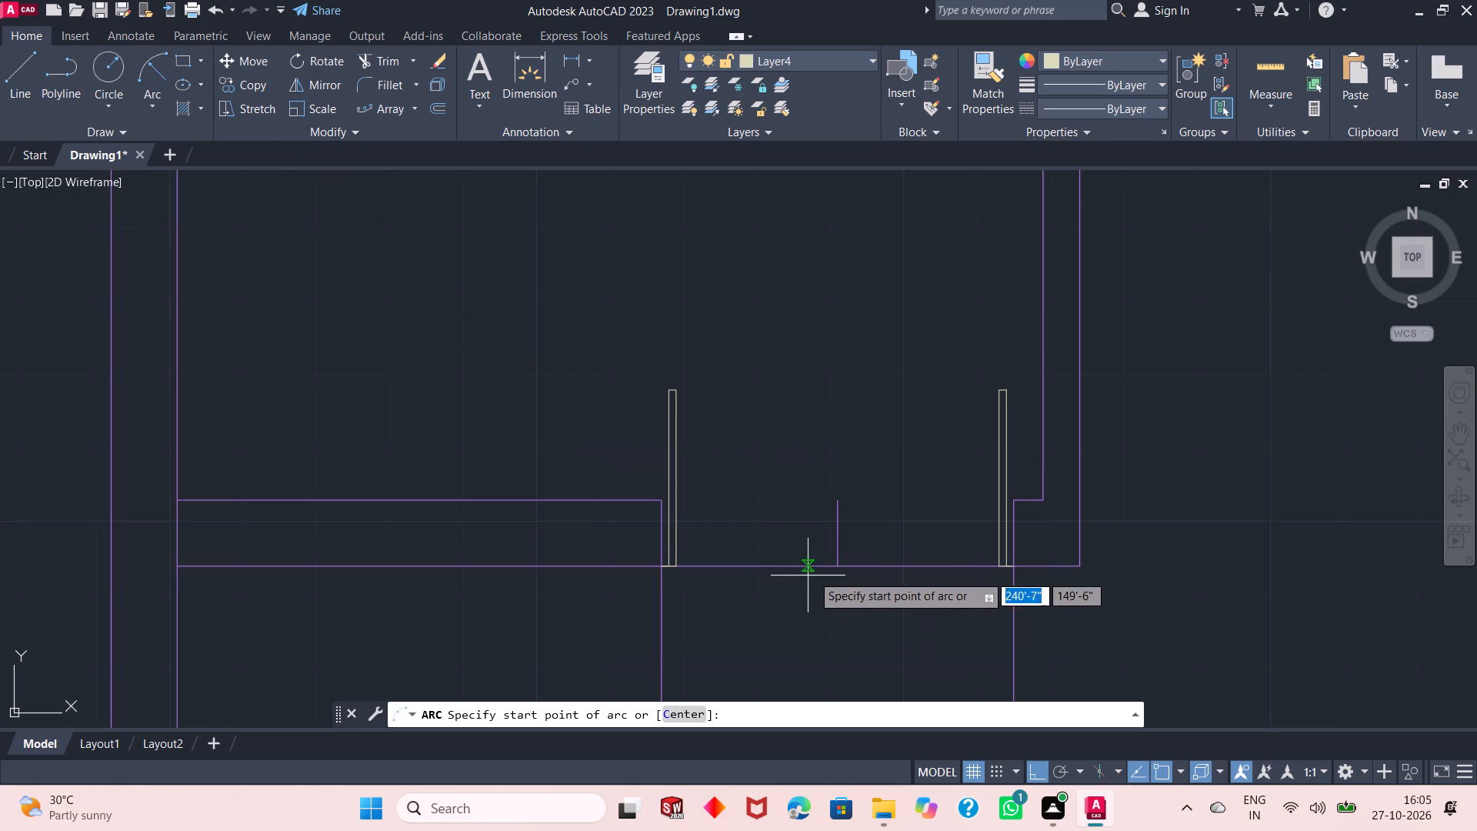
left_click(836, 565)
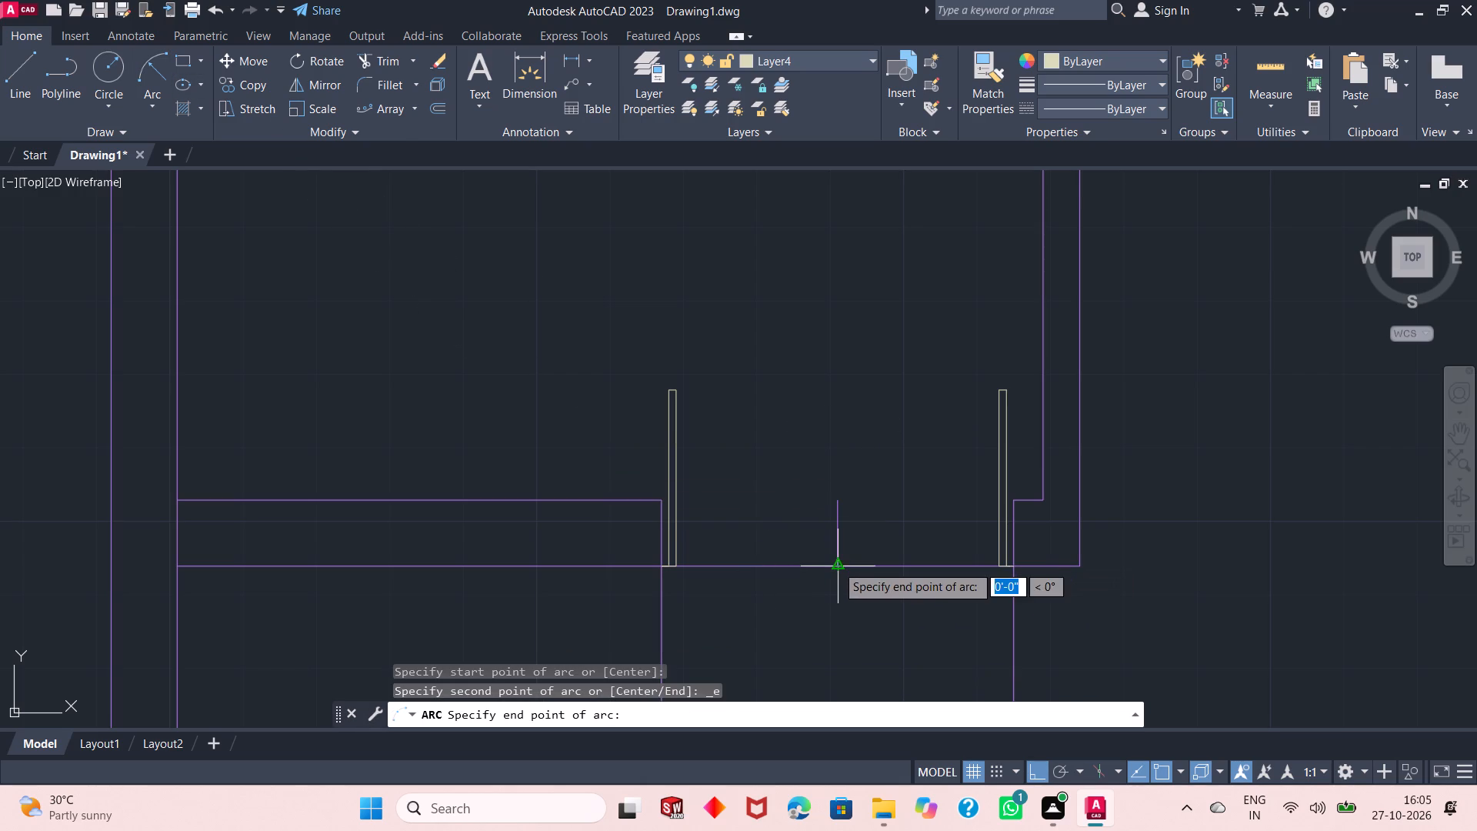
left_click(680, 395)
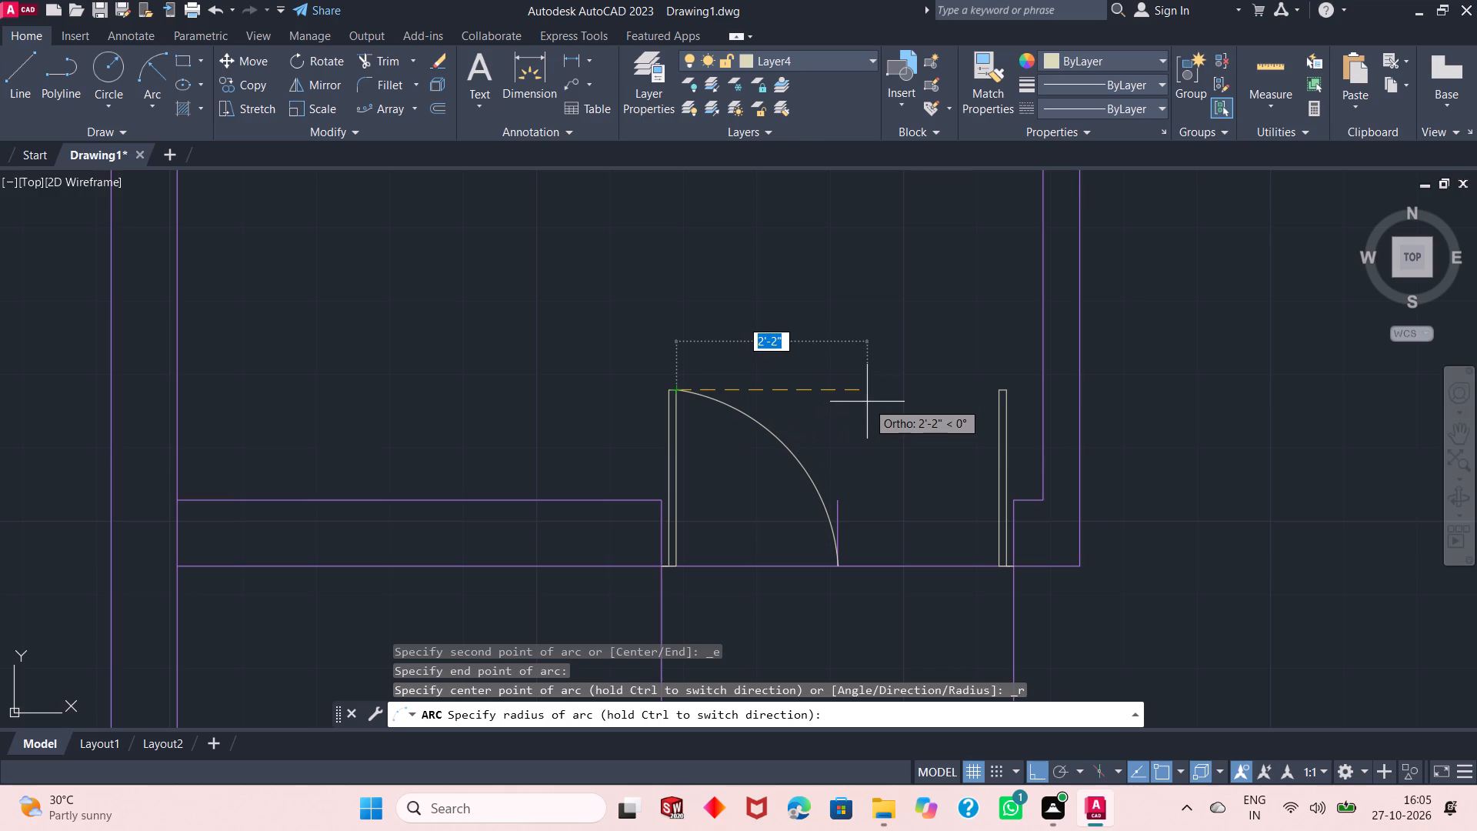
type("2'")
key("Return")
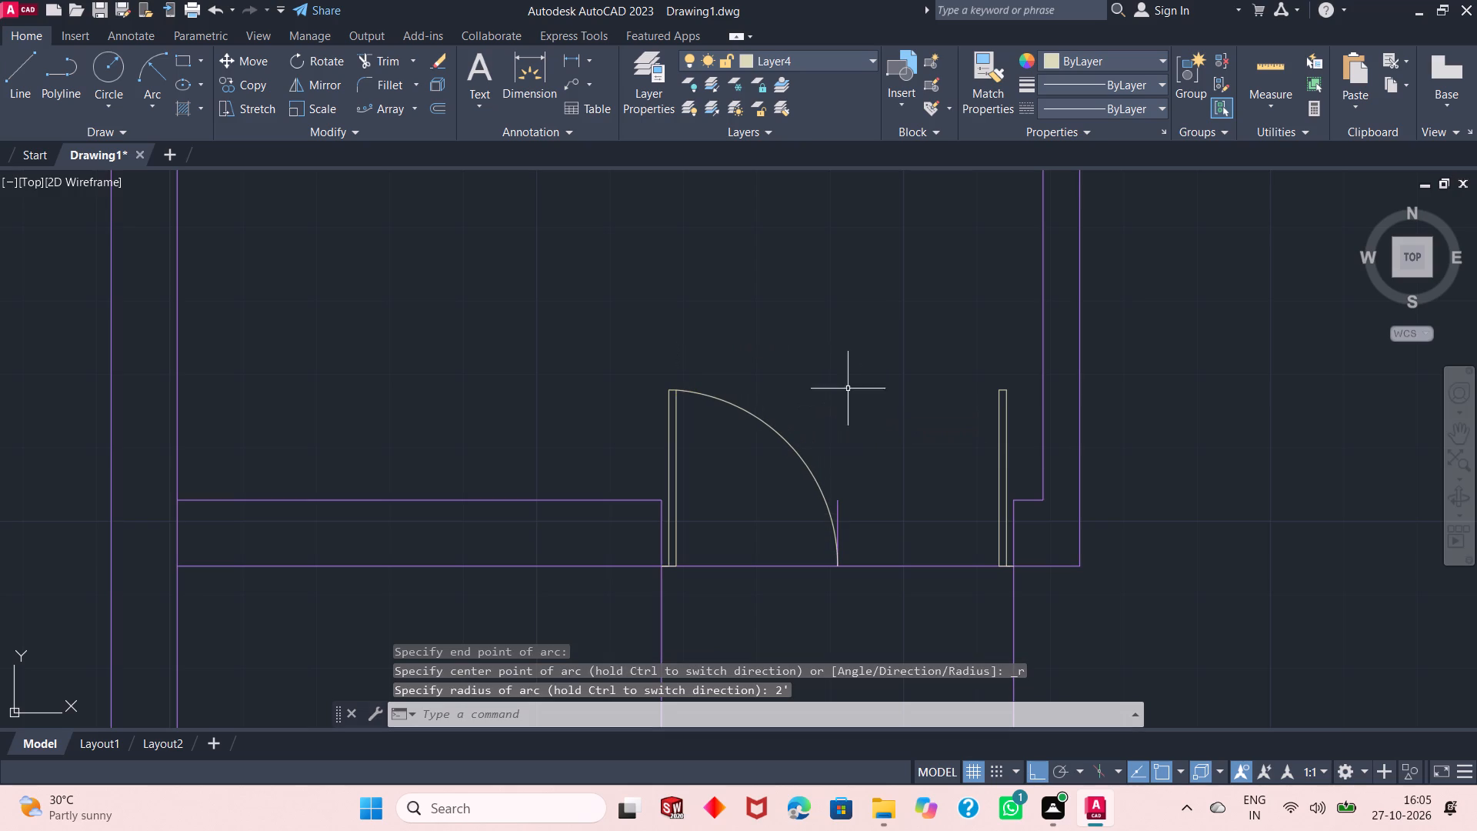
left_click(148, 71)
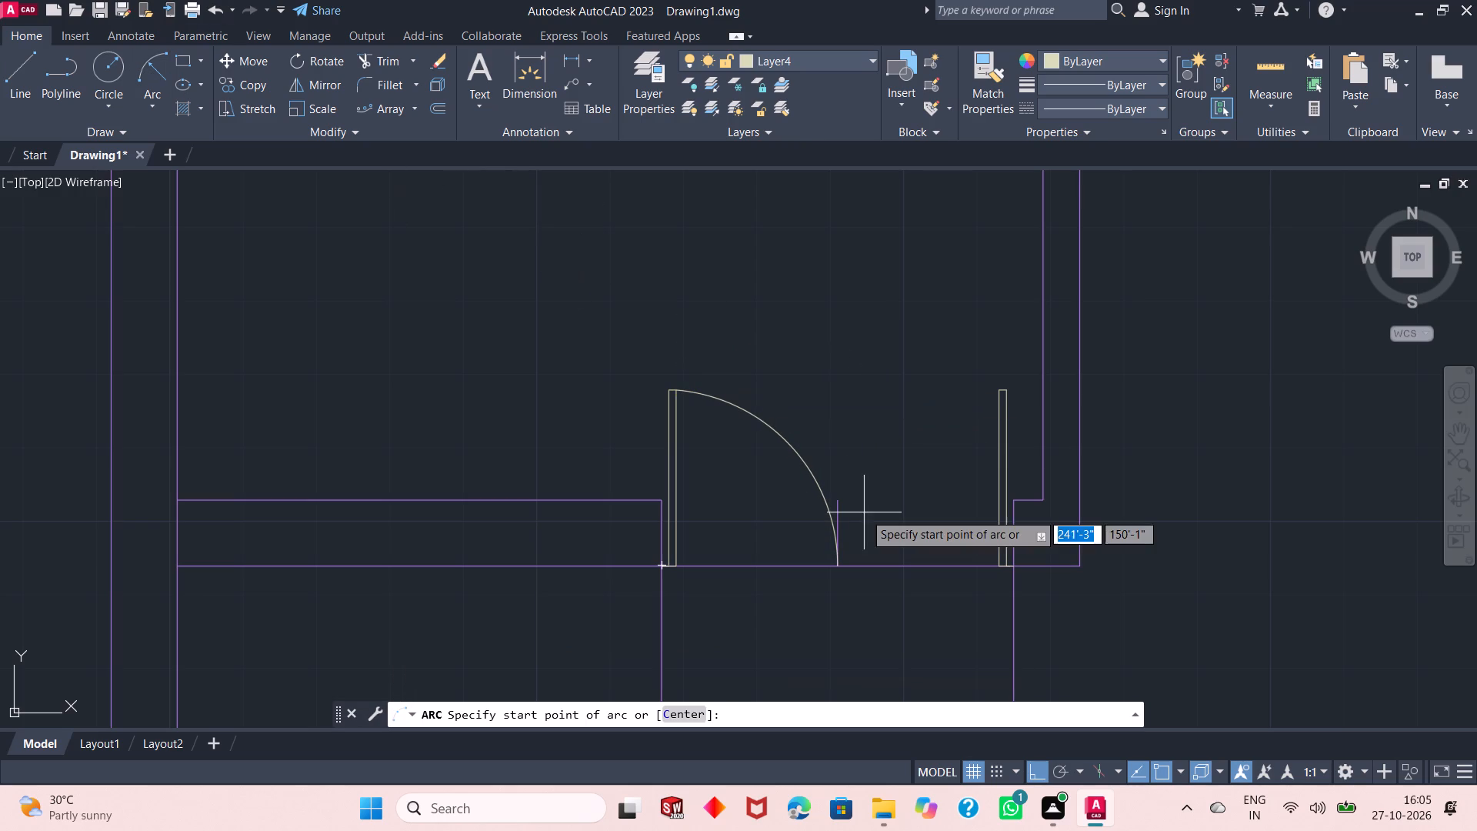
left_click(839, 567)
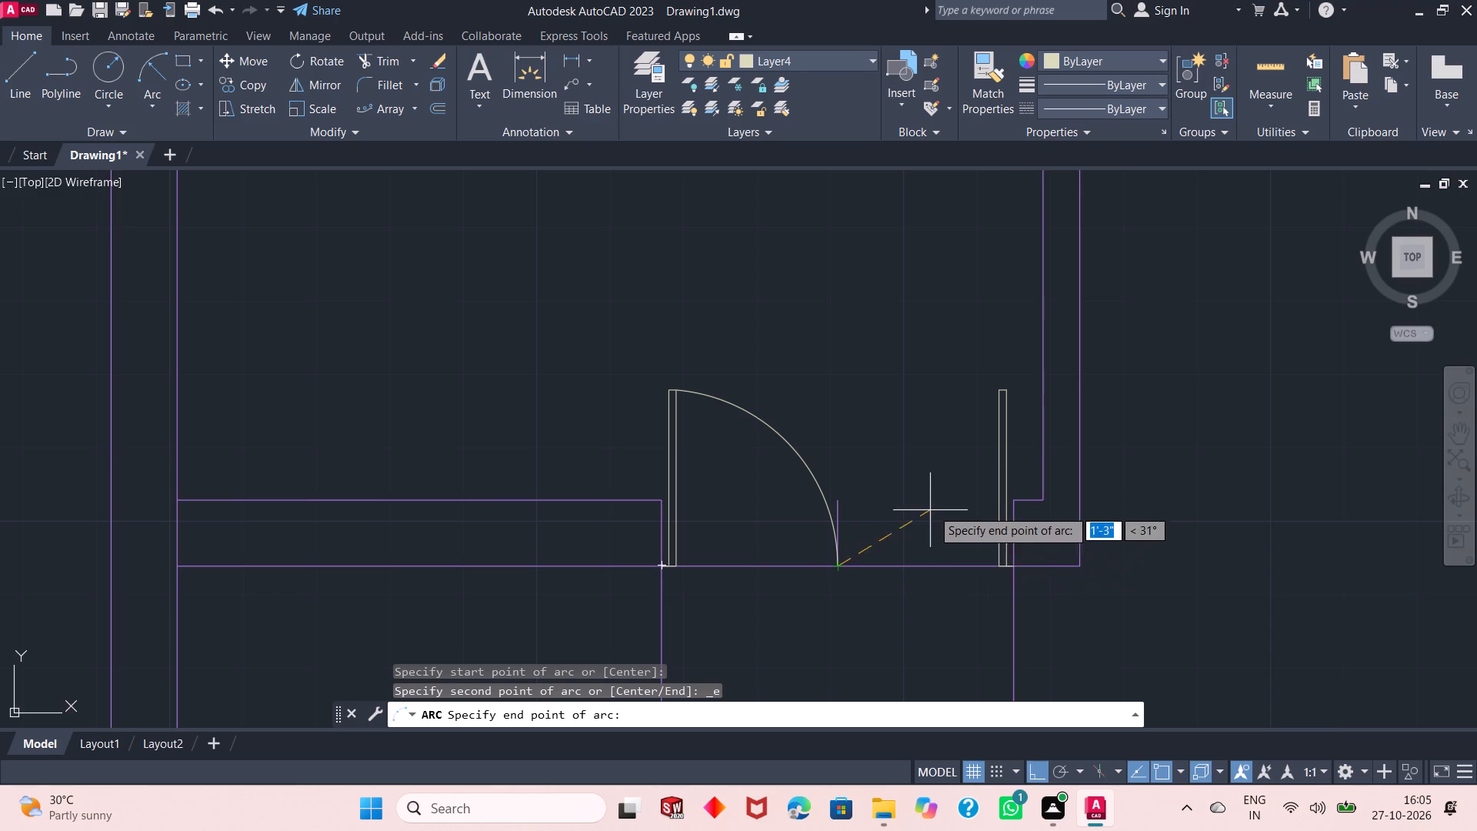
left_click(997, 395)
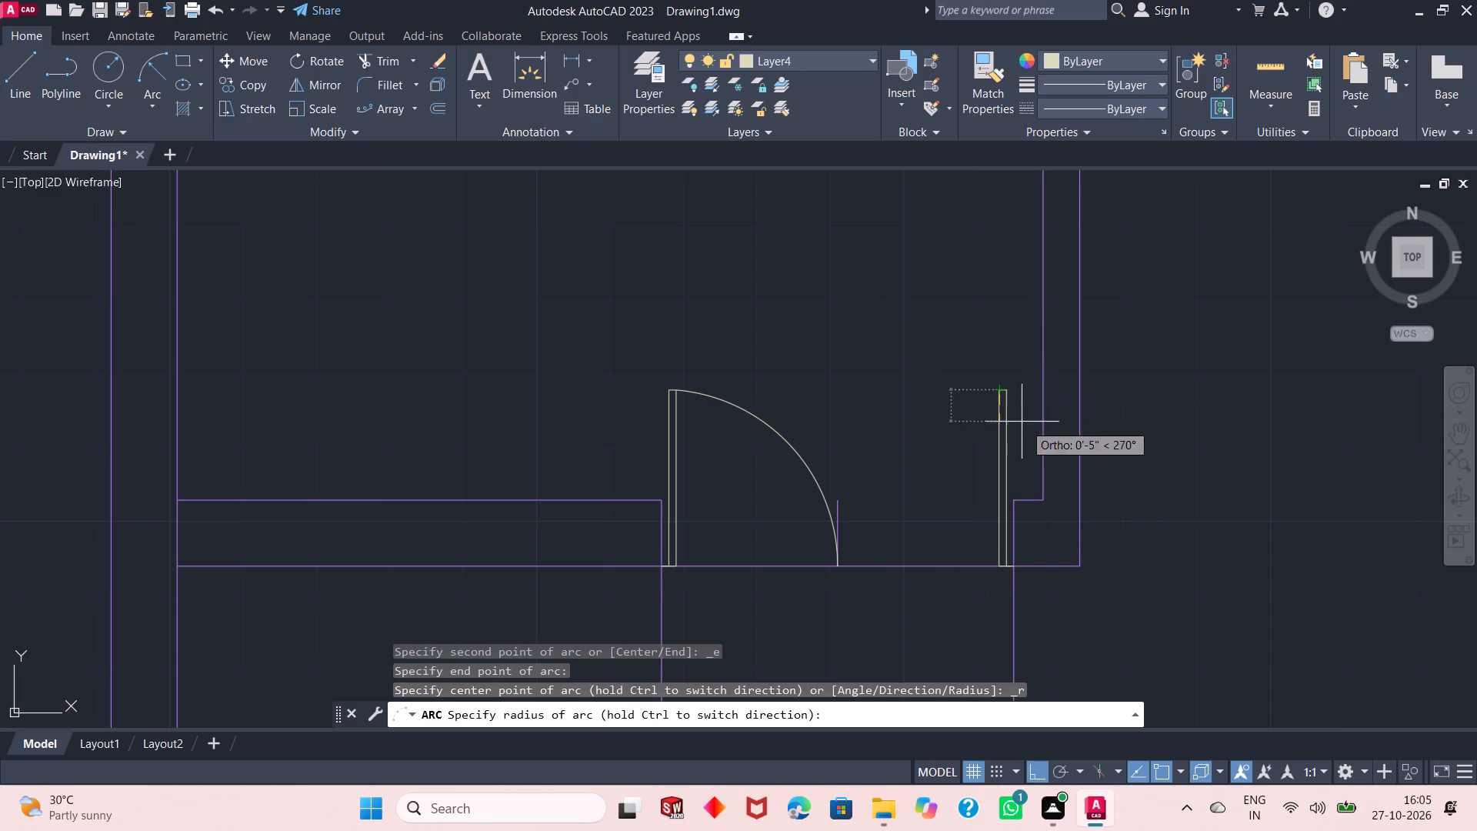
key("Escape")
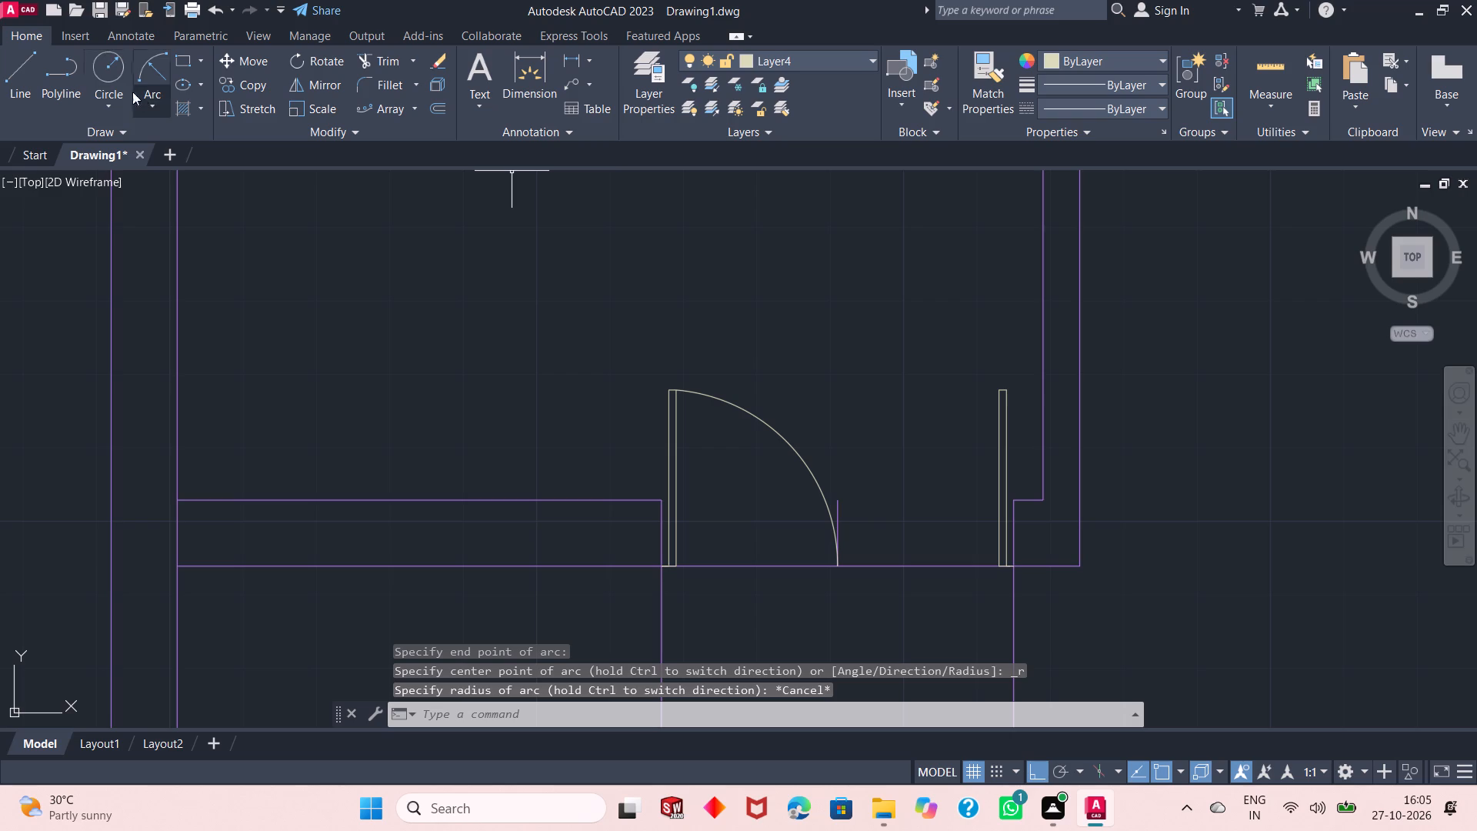
Draw the right leaf's swing as a start-end-radius arc from its upper-left corner to the opening's centre on the wall line, radius 2'.
left_click(152, 67)
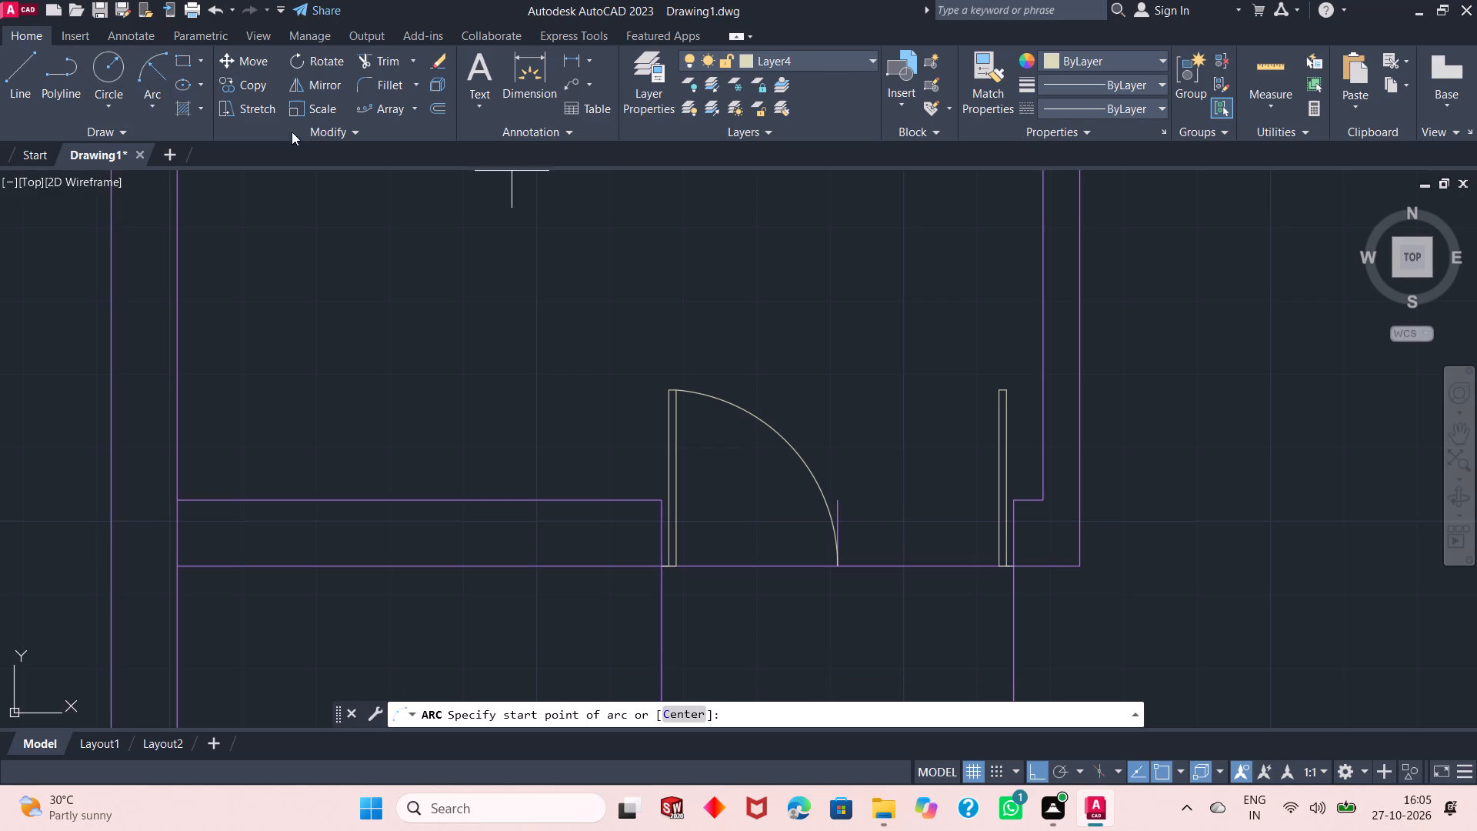
left_click(994, 390)
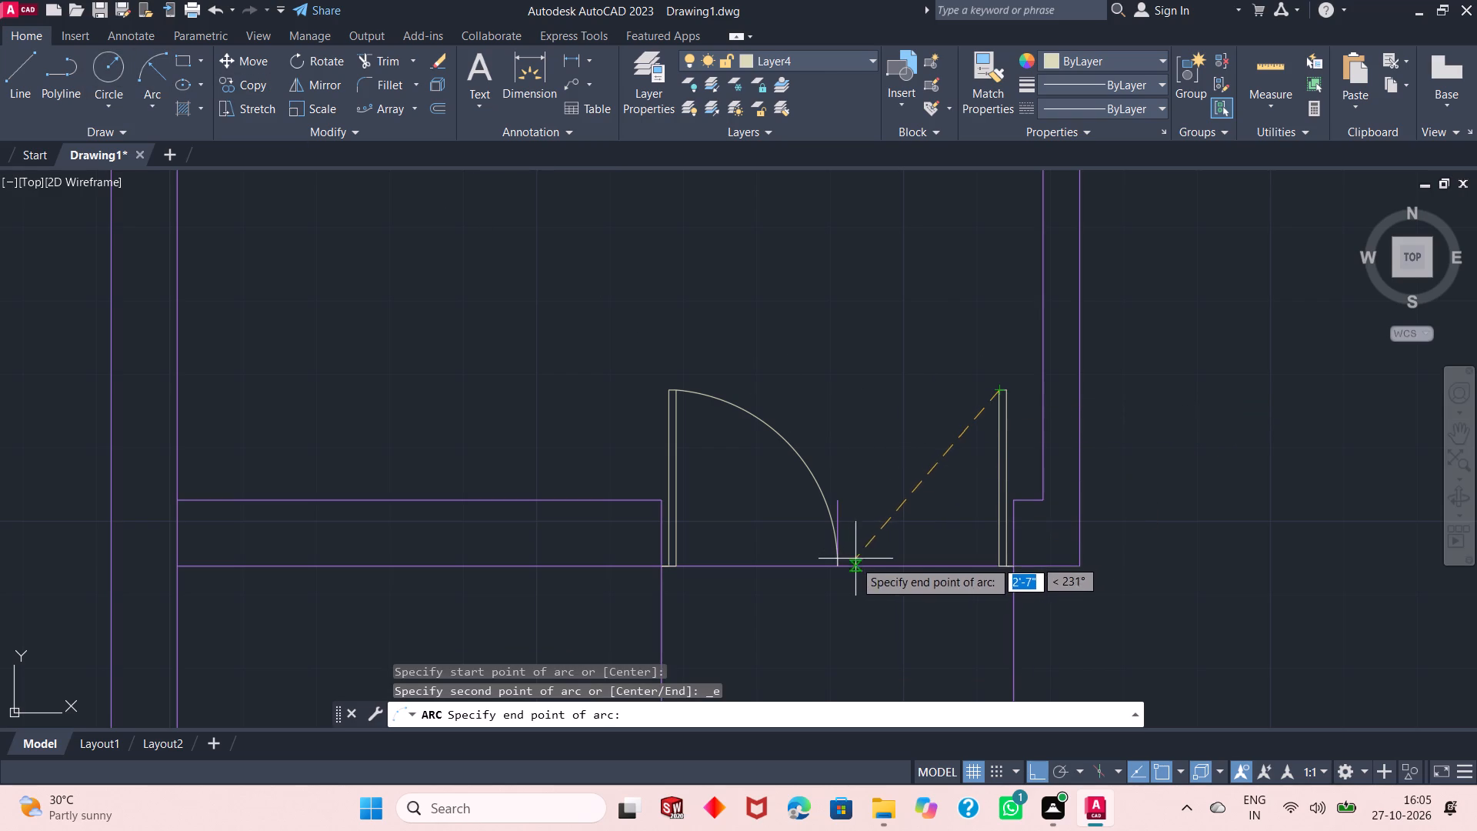
left_click(842, 566)
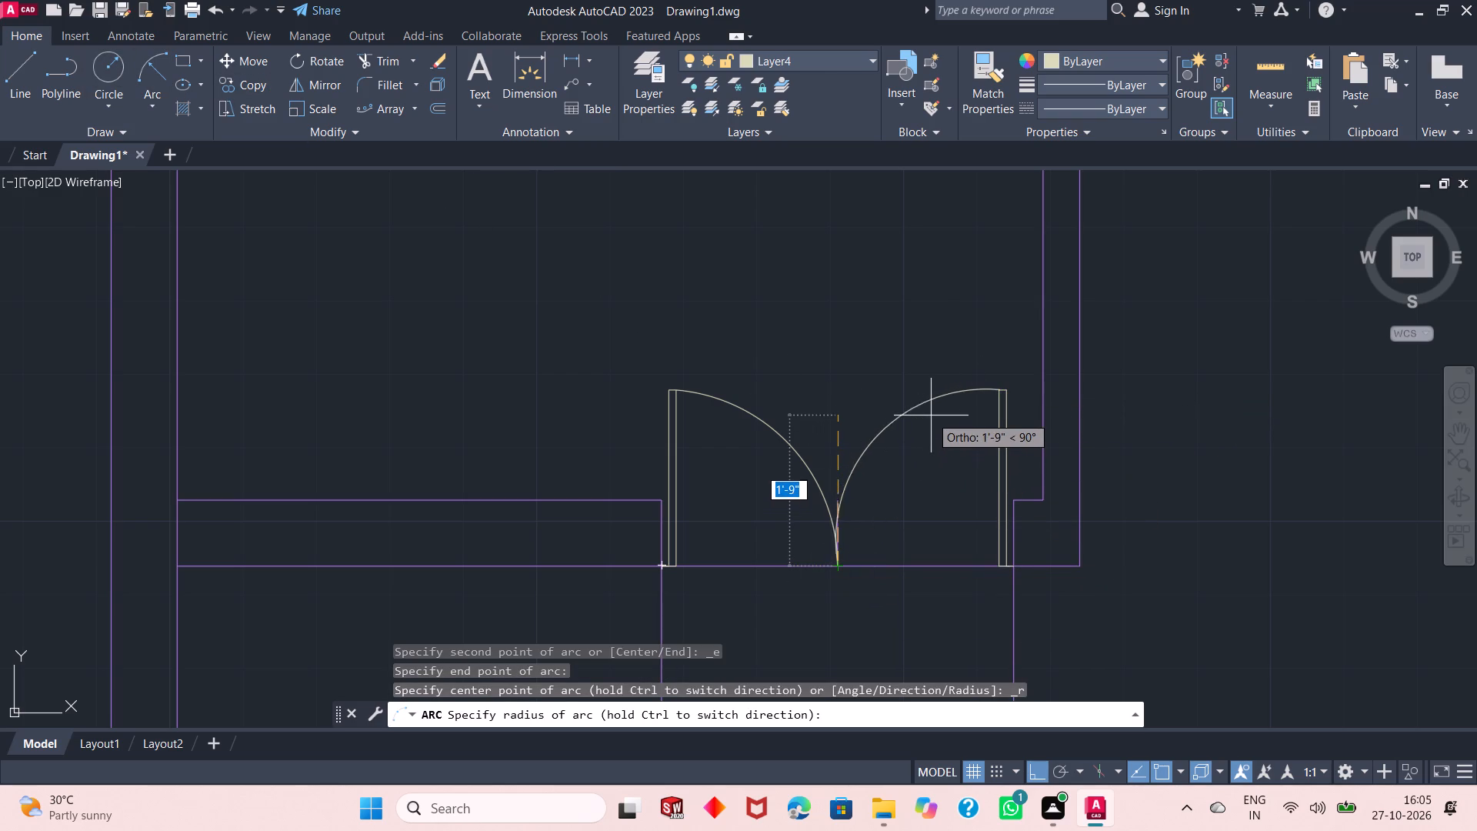
type("2'")
key("Return")
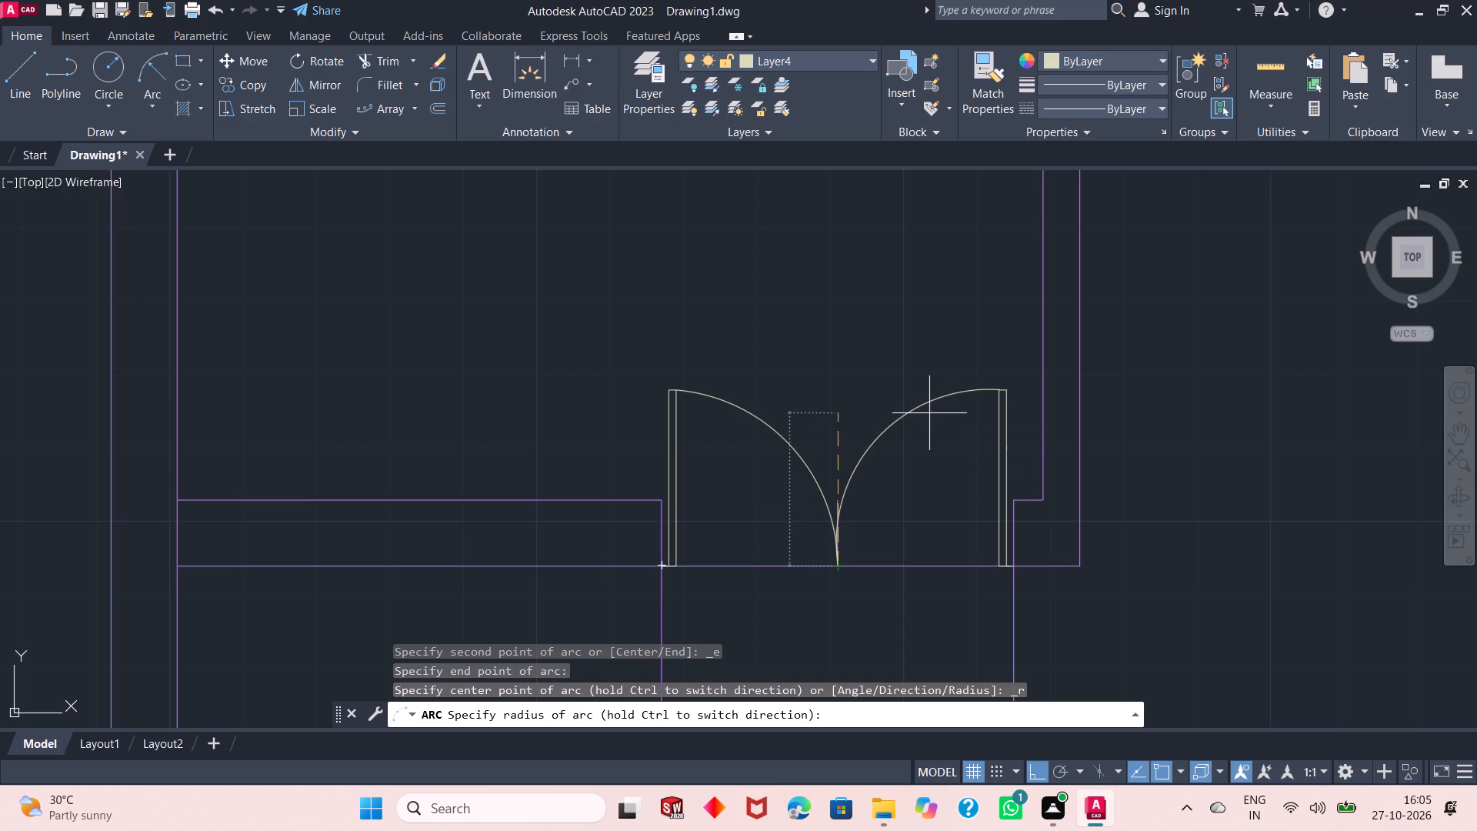
Erase the short vertical centre line in the double-door opening.
left_click(837, 509)
key("Delete")
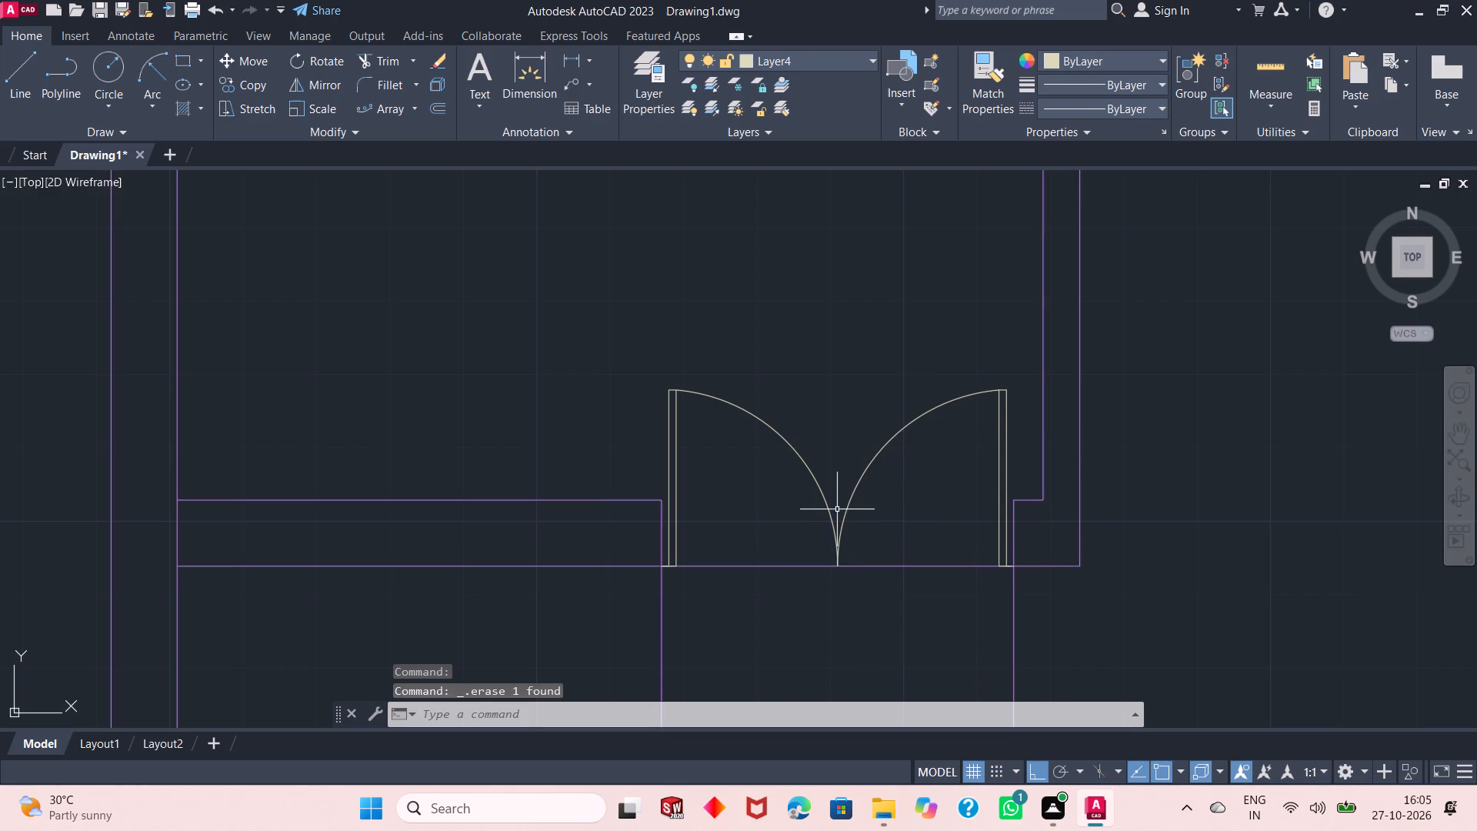
Examine the whole floor plan and its door openings, from the lower double door up to the upper rooms.
scroll(840, 398, "down", 1, "ctrl")
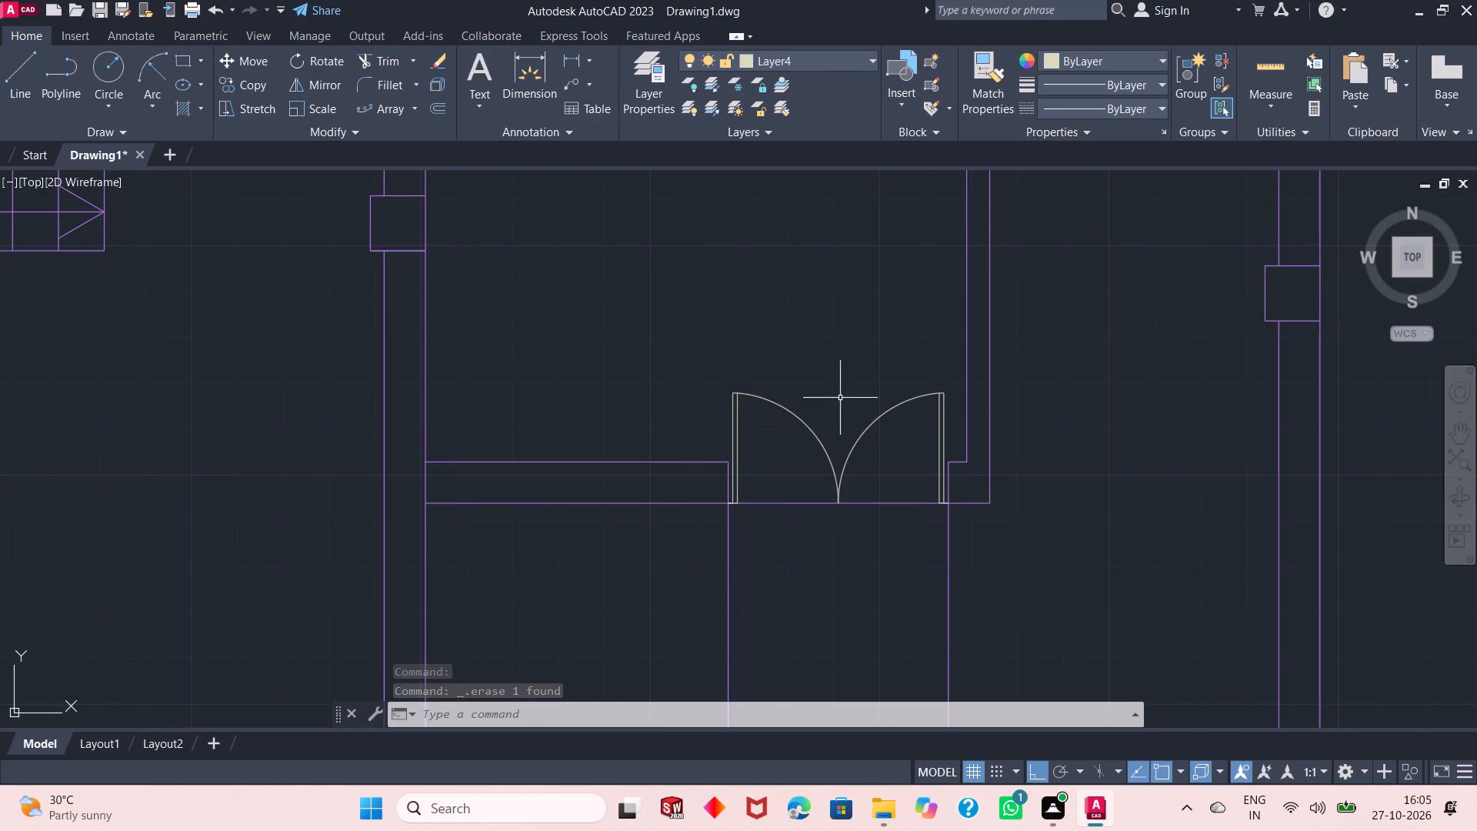
scroll(840, 398, "down", 3, "ctrl")
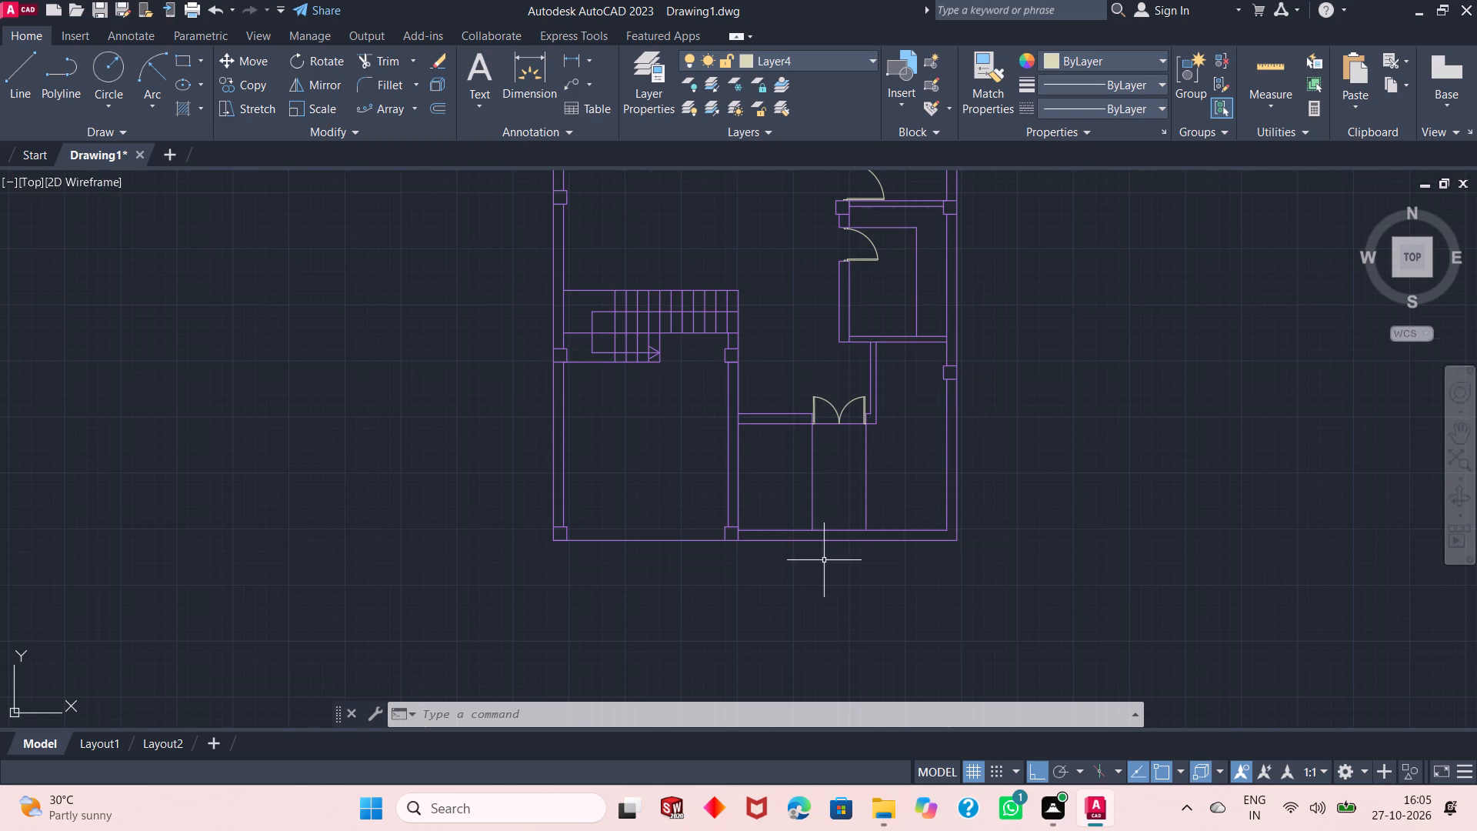
scroll(819, 570, "down", 1, "ctrl")
scroll(780, 419, "up", 1, "ctrl")
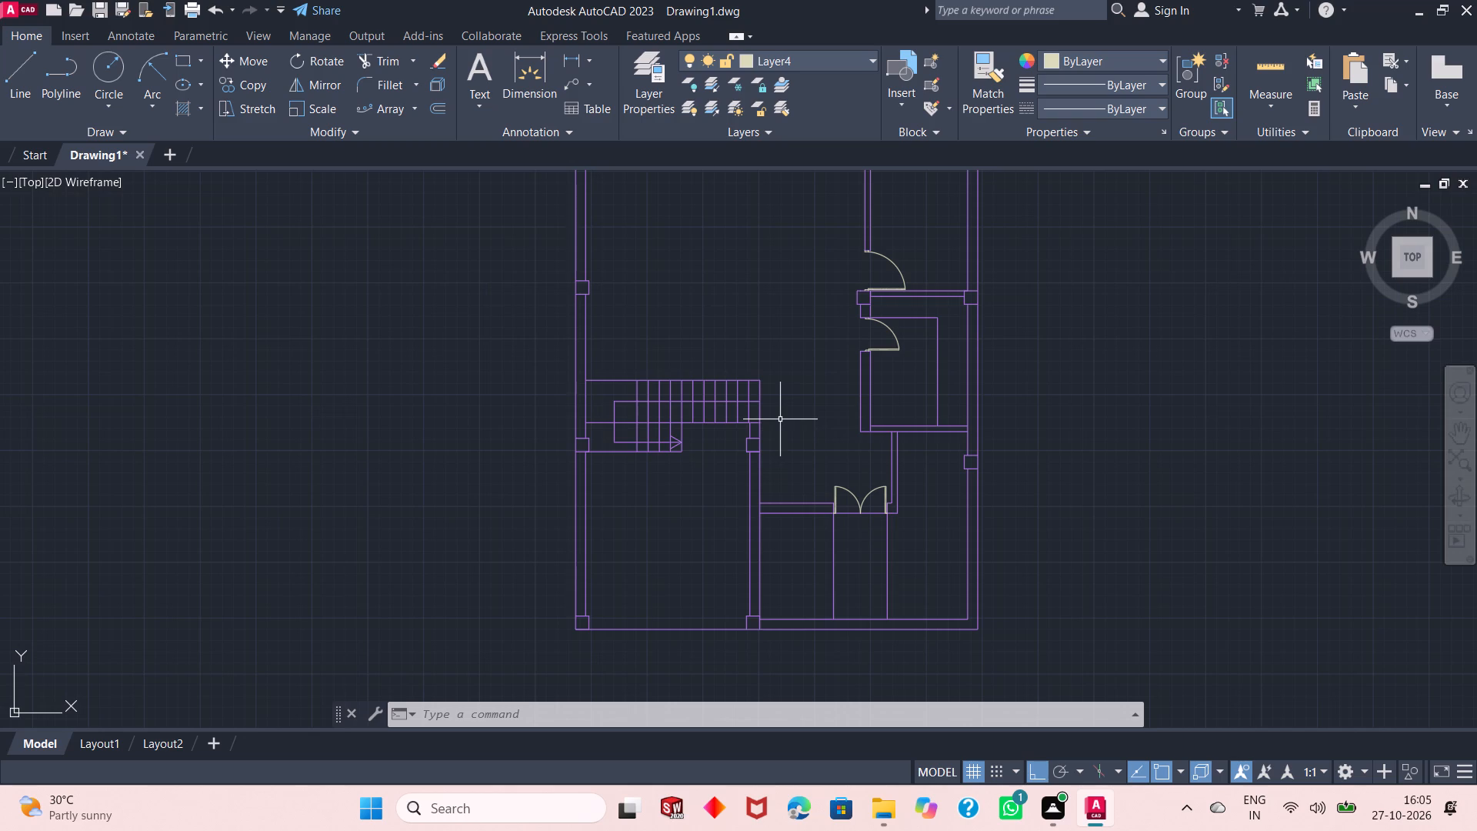
scroll(785, 557, "down", 2, "ctrl")
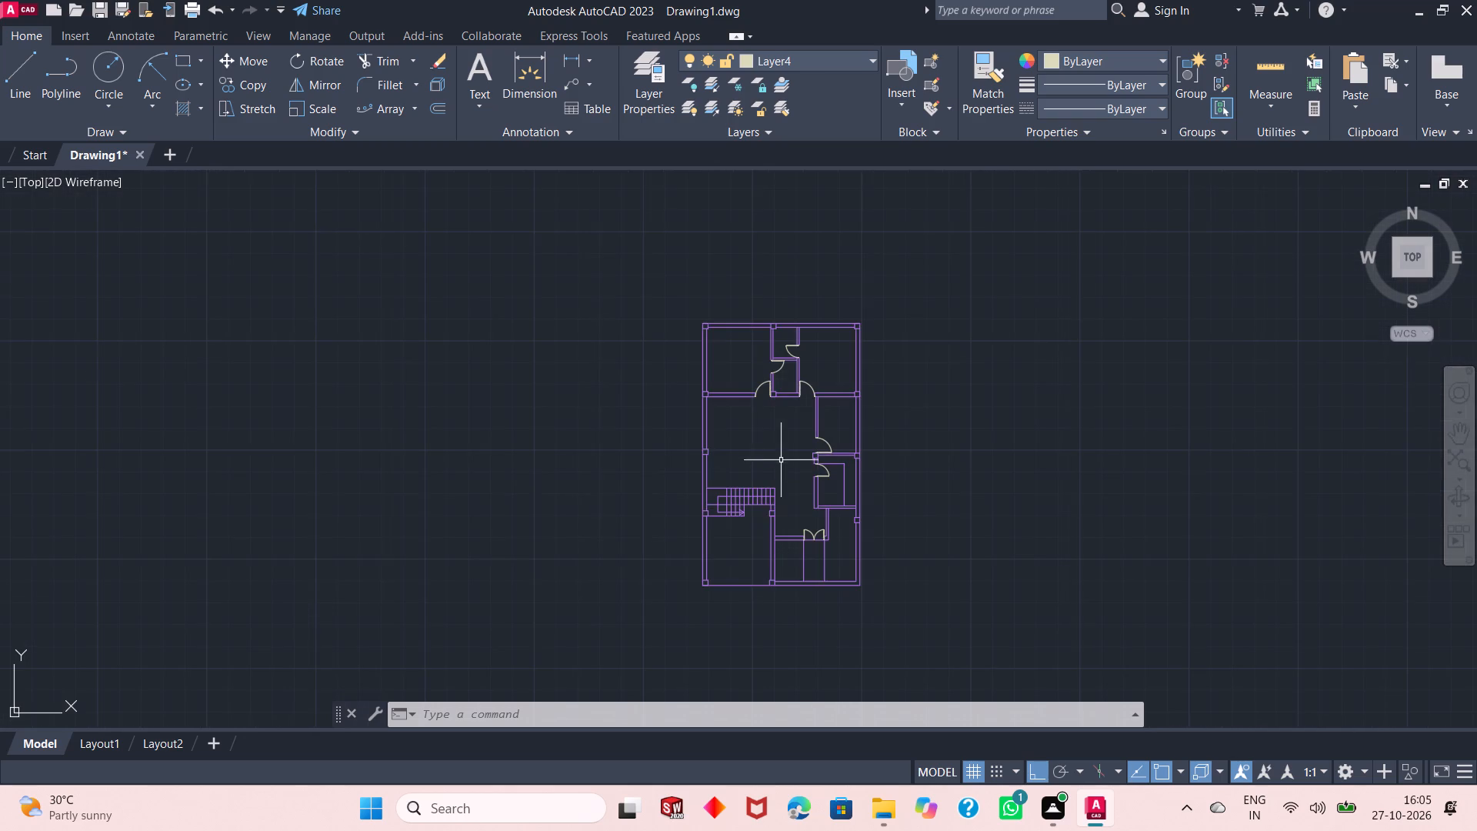
scroll(779, 448, "up", 1, "ctrl")
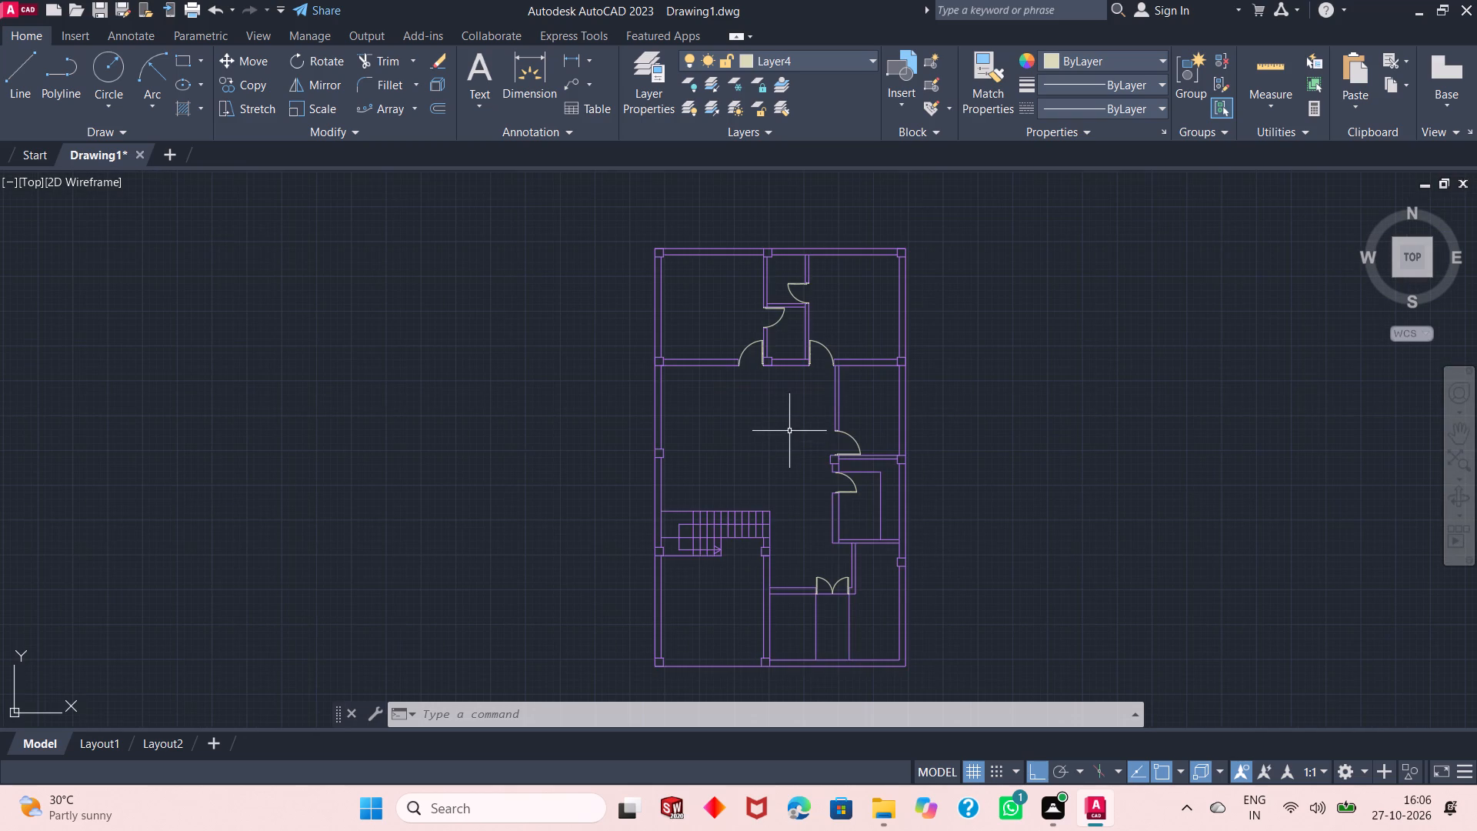
scroll(801, 405, "up", 2, "ctrl")
scroll(801, 405, "down", 1, "ctrl")
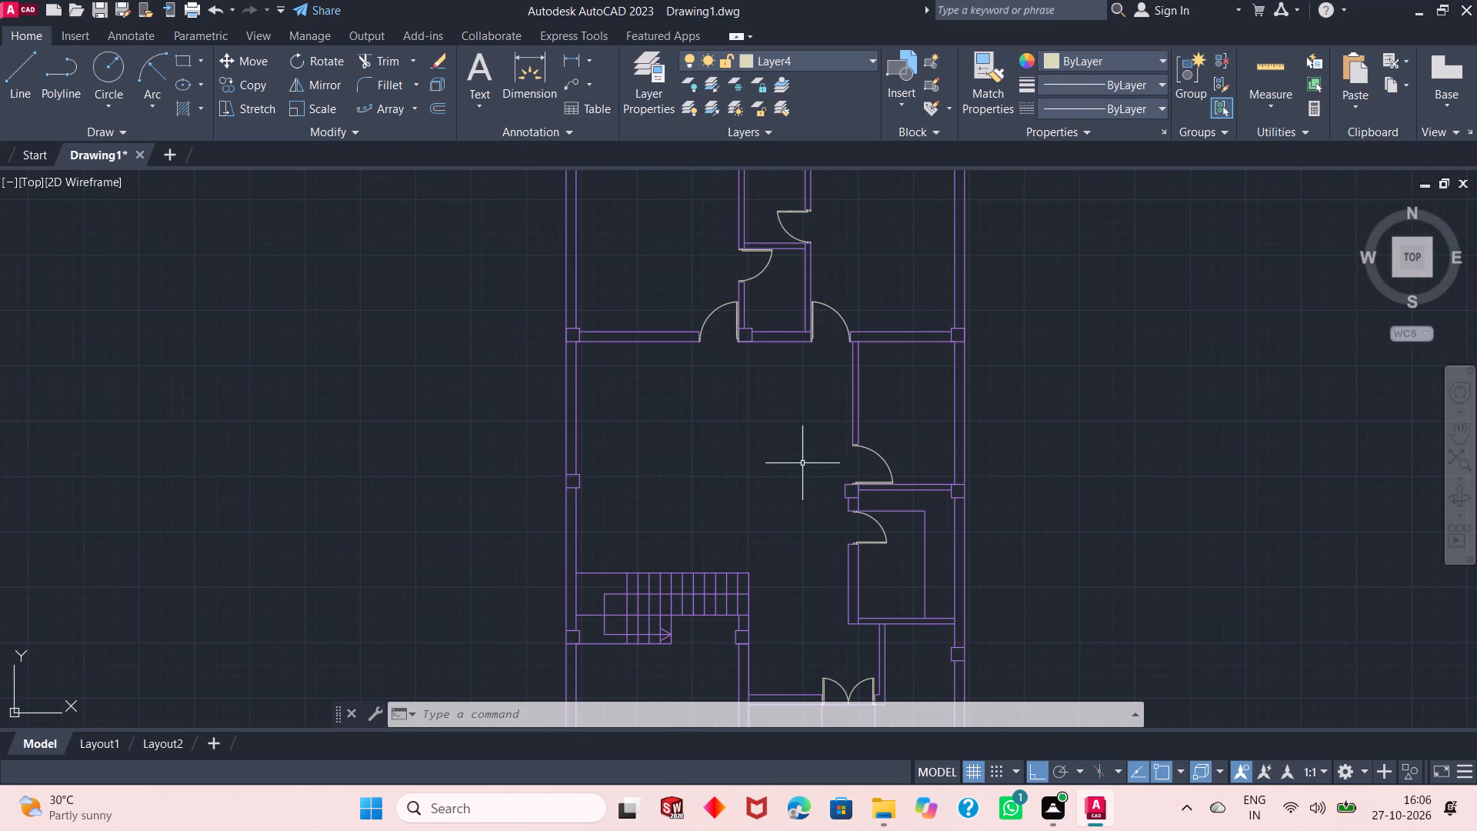
scroll(809, 475, "down", 1, "ctrl")
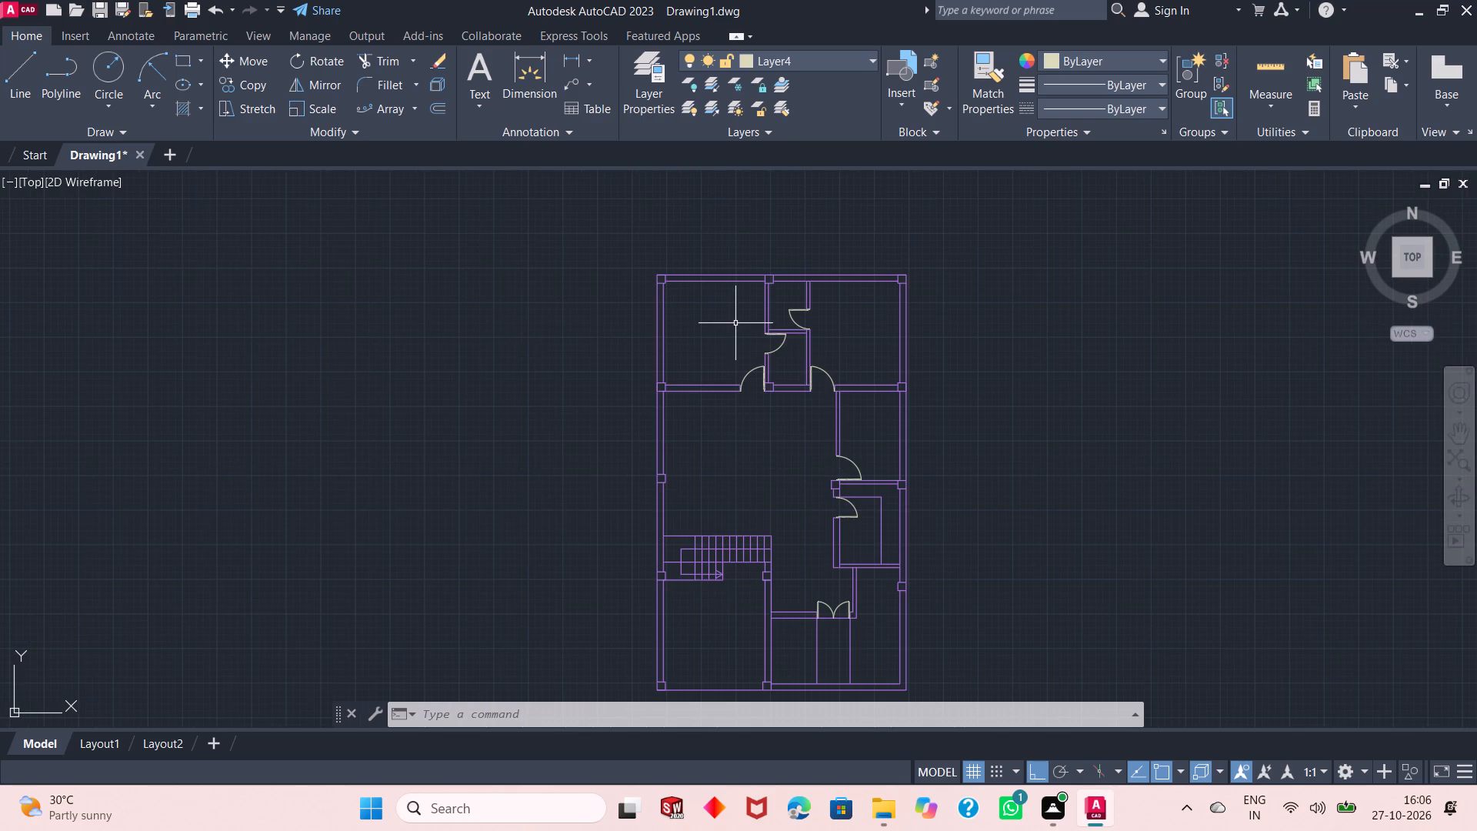
scroll(734, 322, "up", 1, "ctrl")
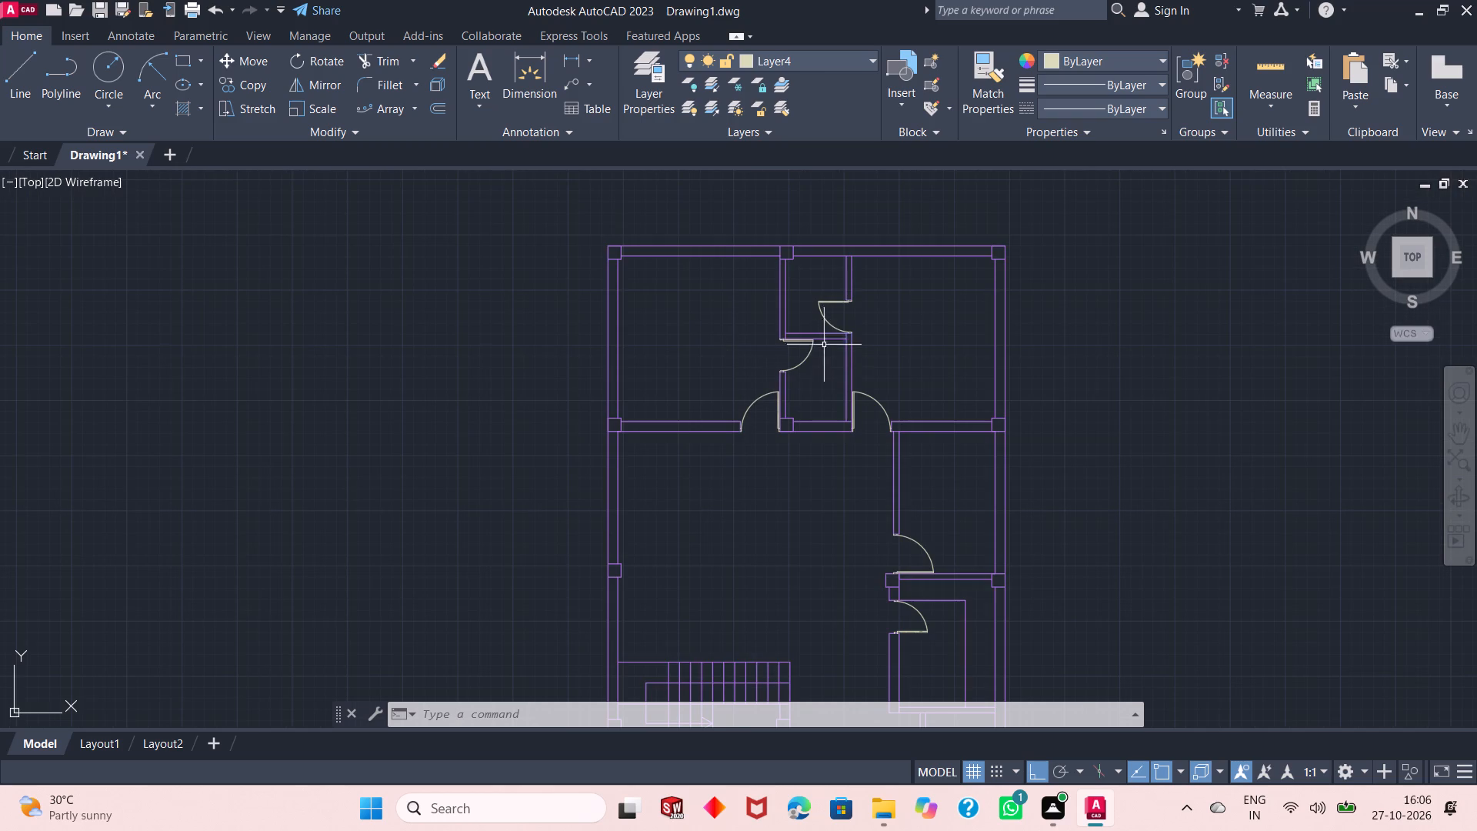
Change the colour of Layer4 to index colour 40.
left_click(821, 62)
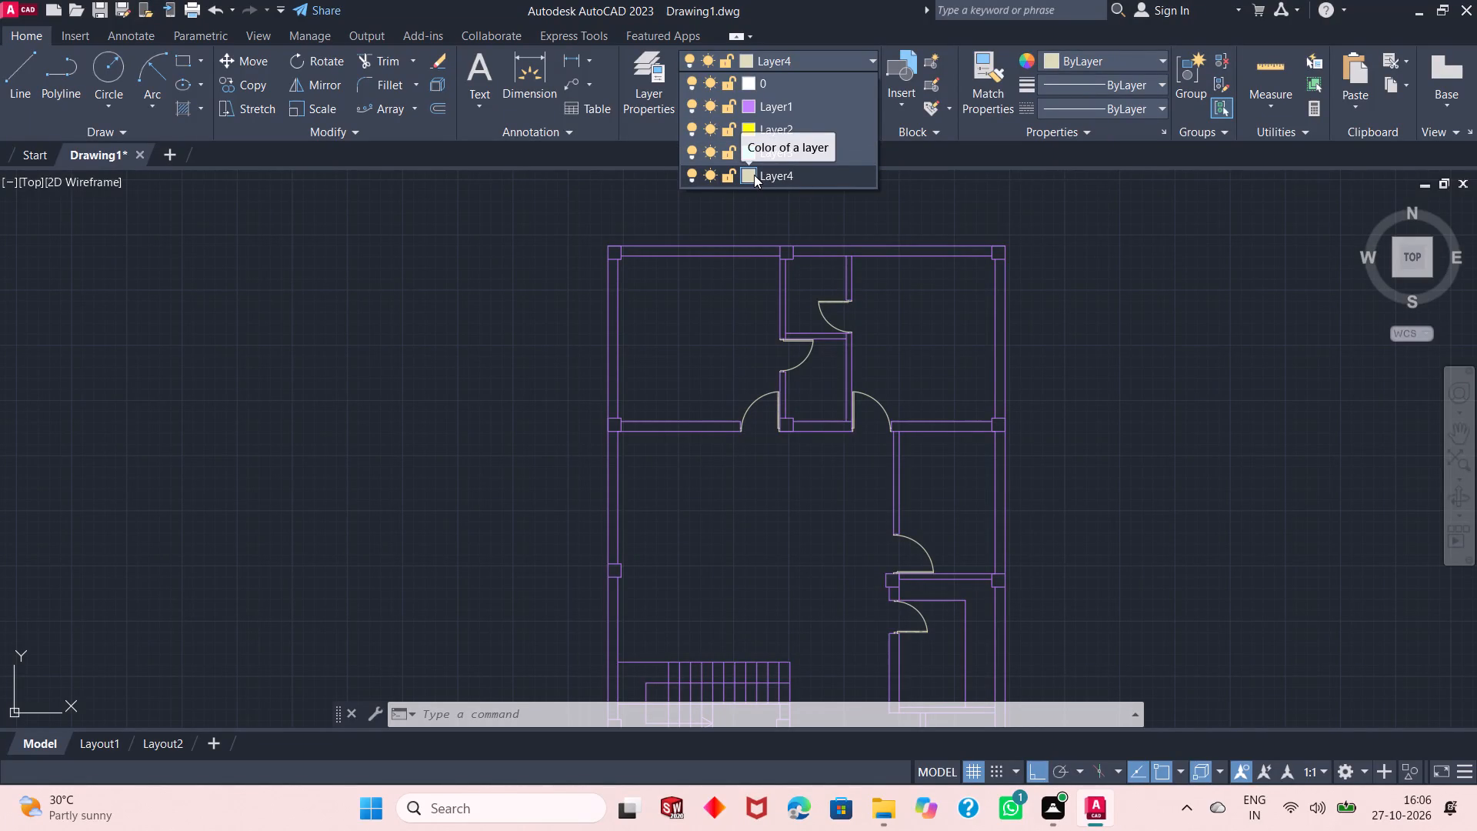
left_click(754, 175)
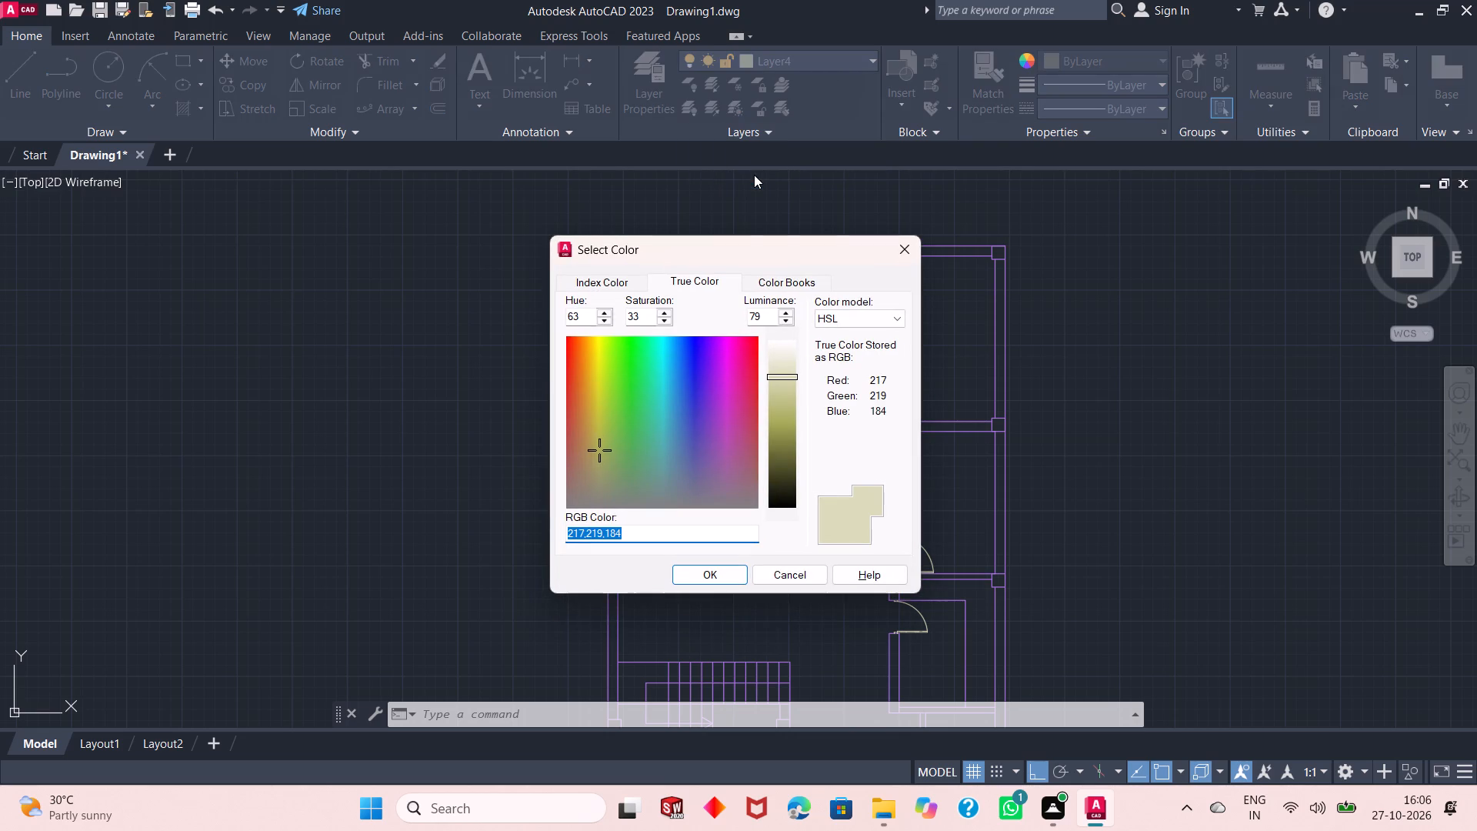
left_click(587, 439)
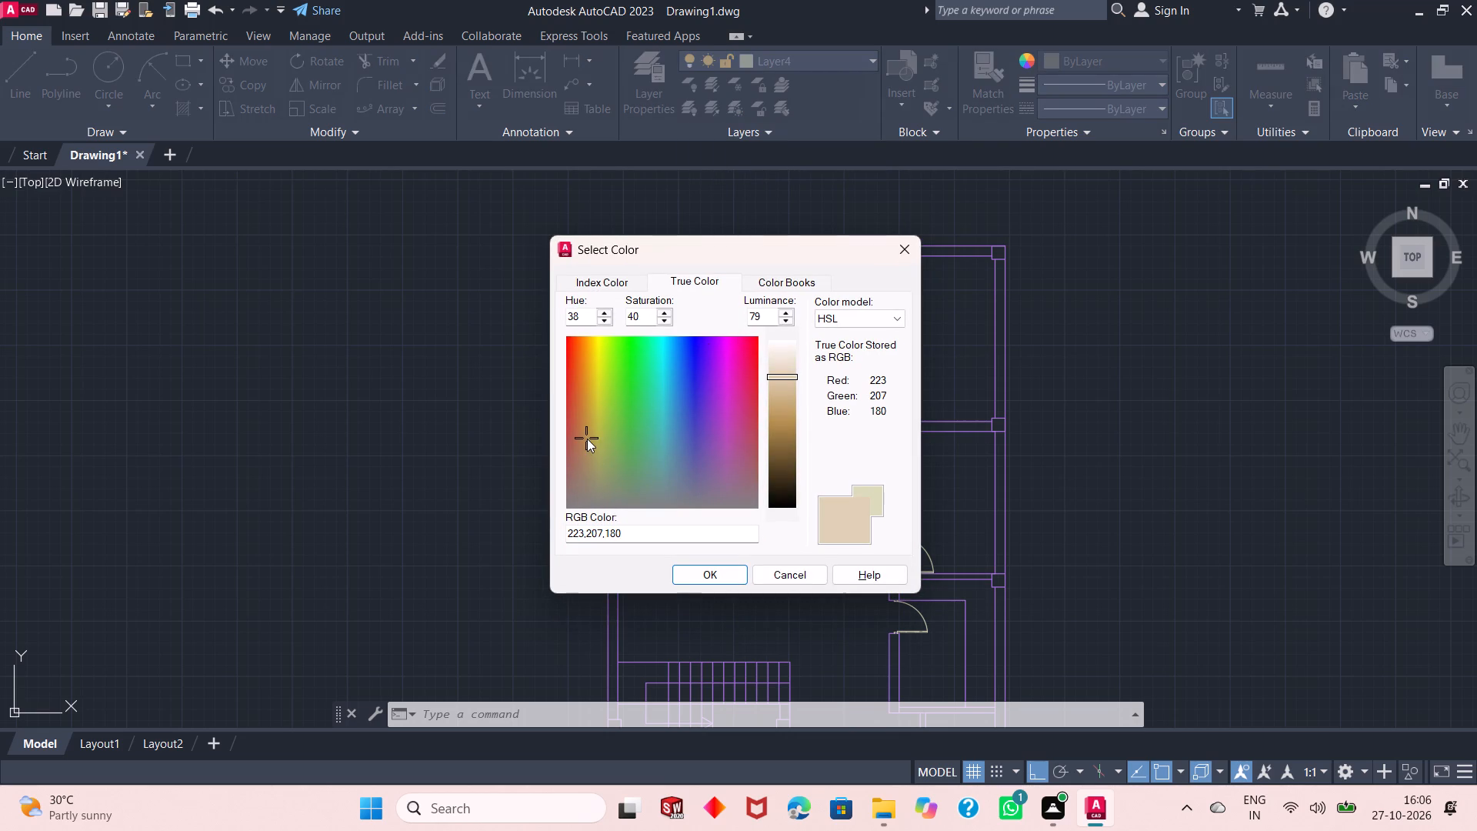
left_click(603, 282)
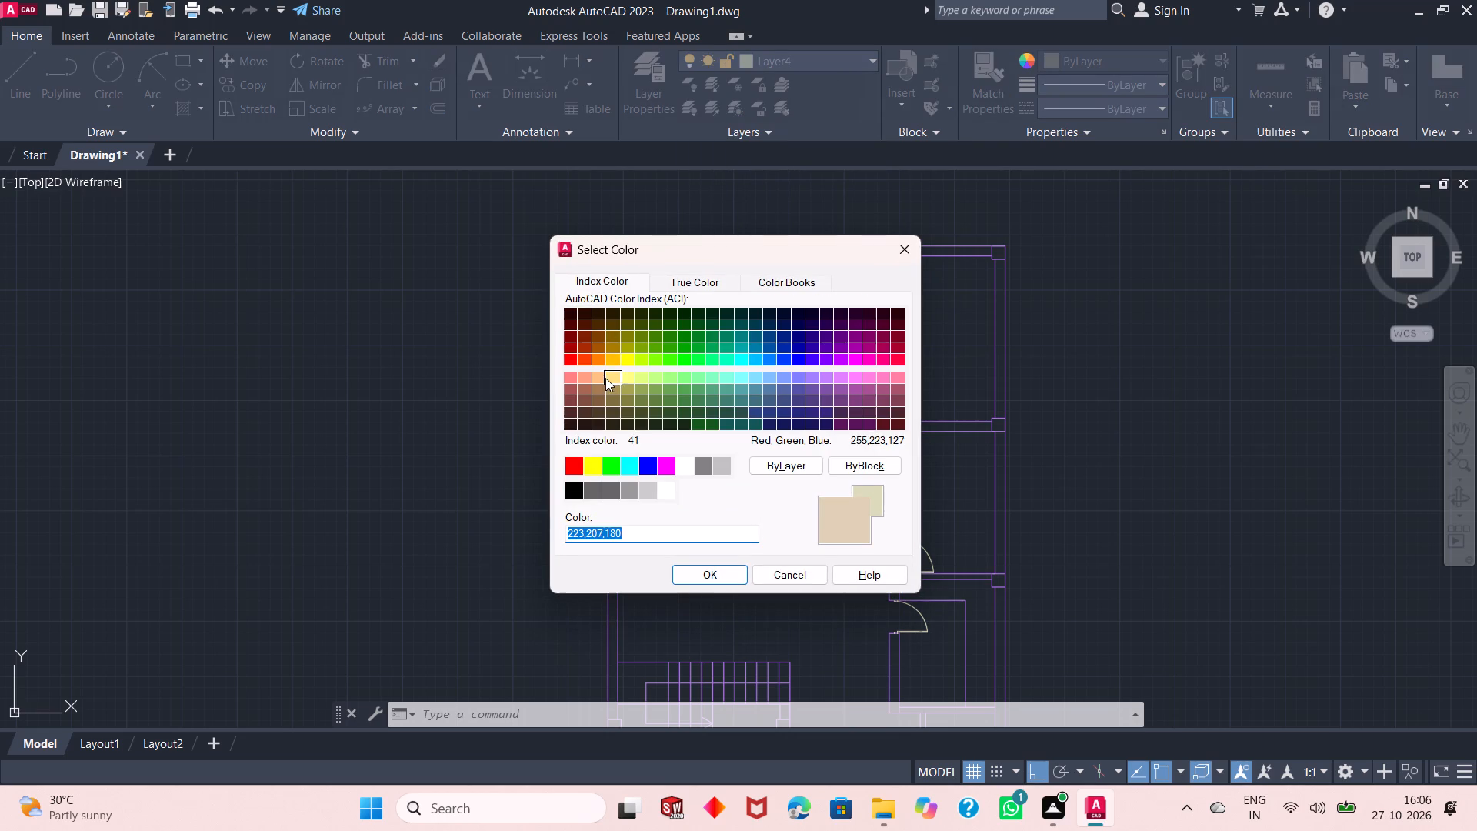
left_click(612, 358)
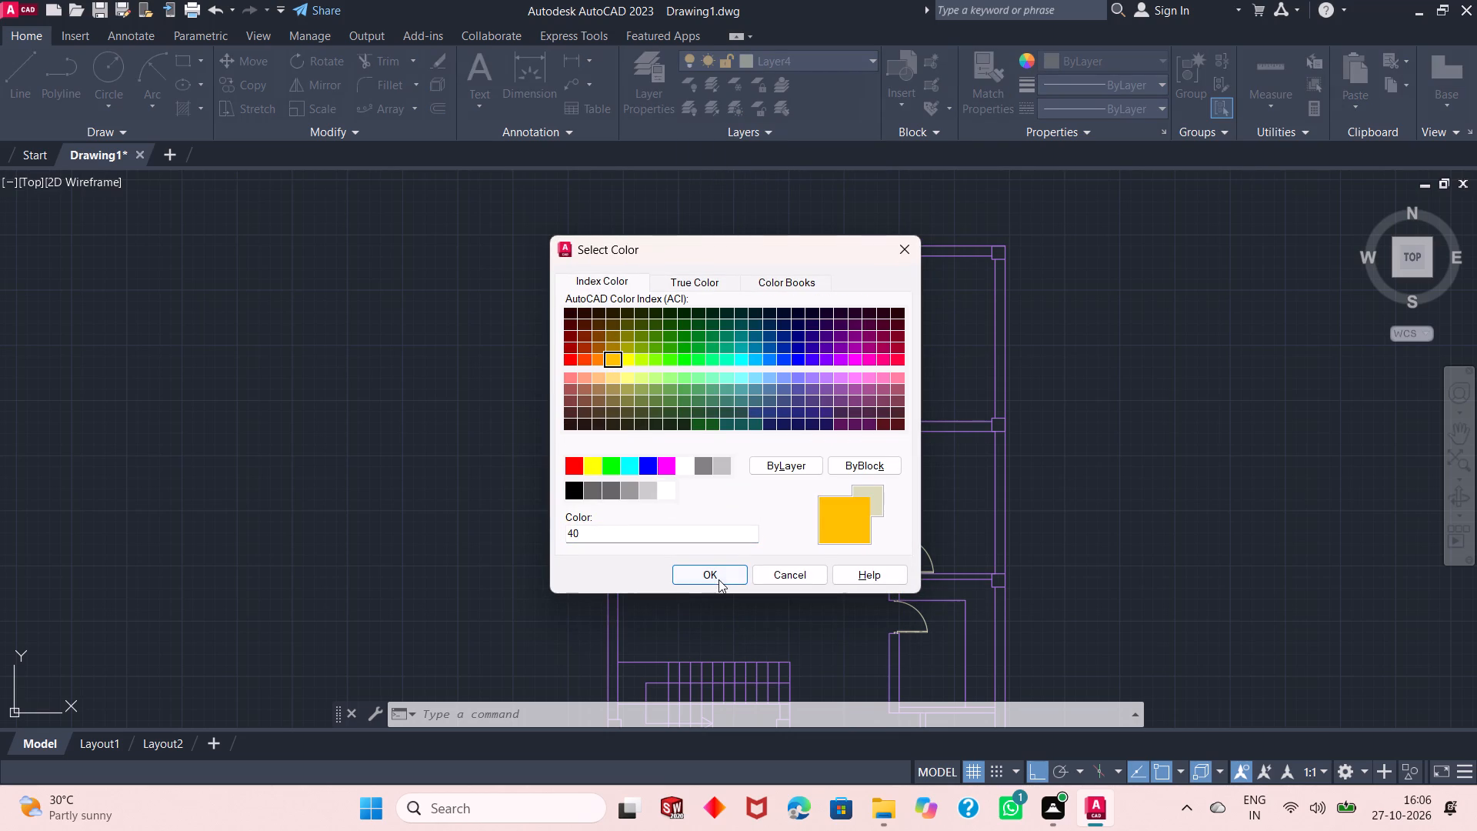
left_click(718, 579)
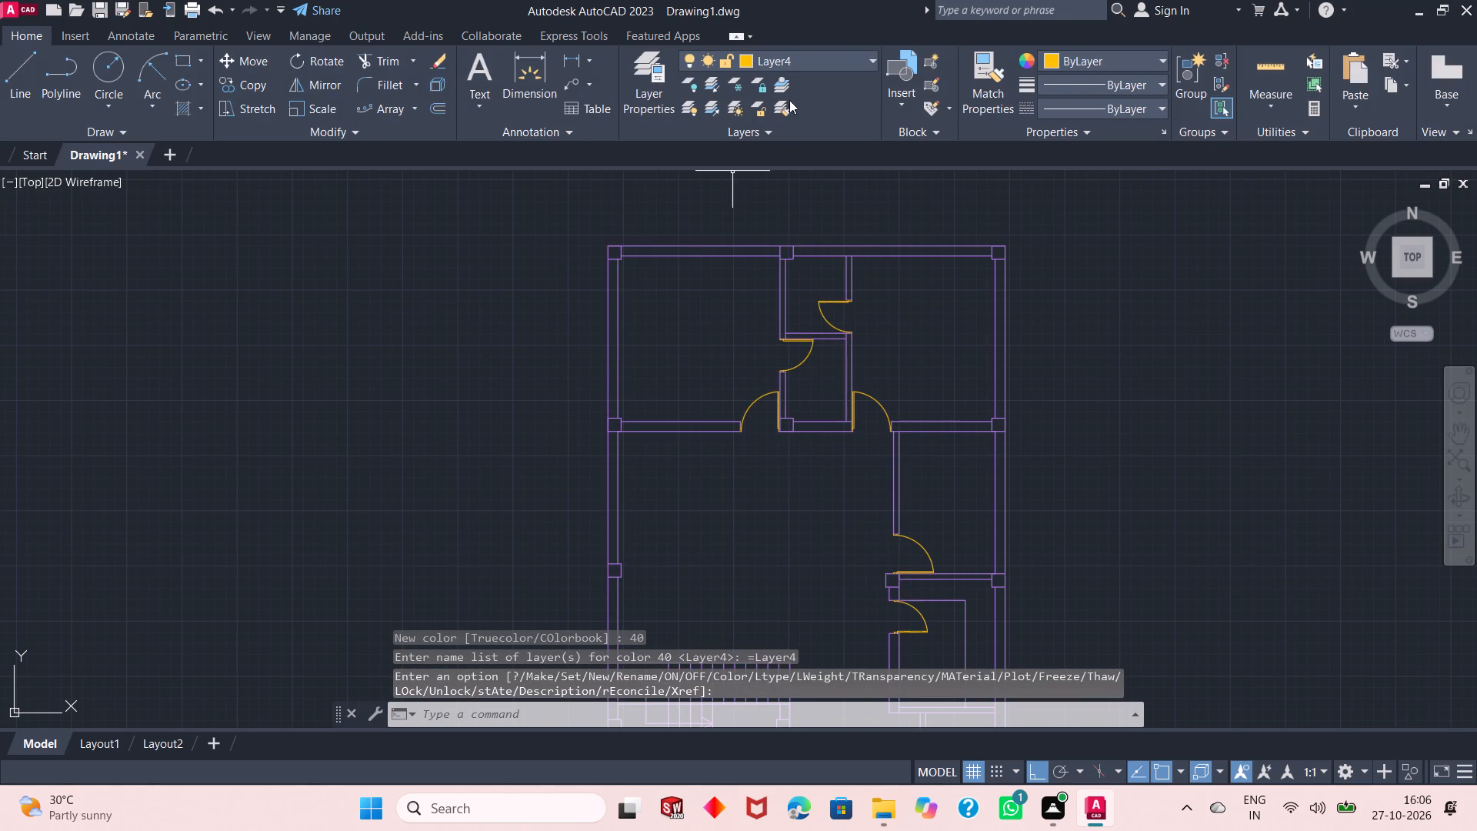
Change the colour of Layer3 to the pale beige true colour 226,225,197.
left_click(830, 61)
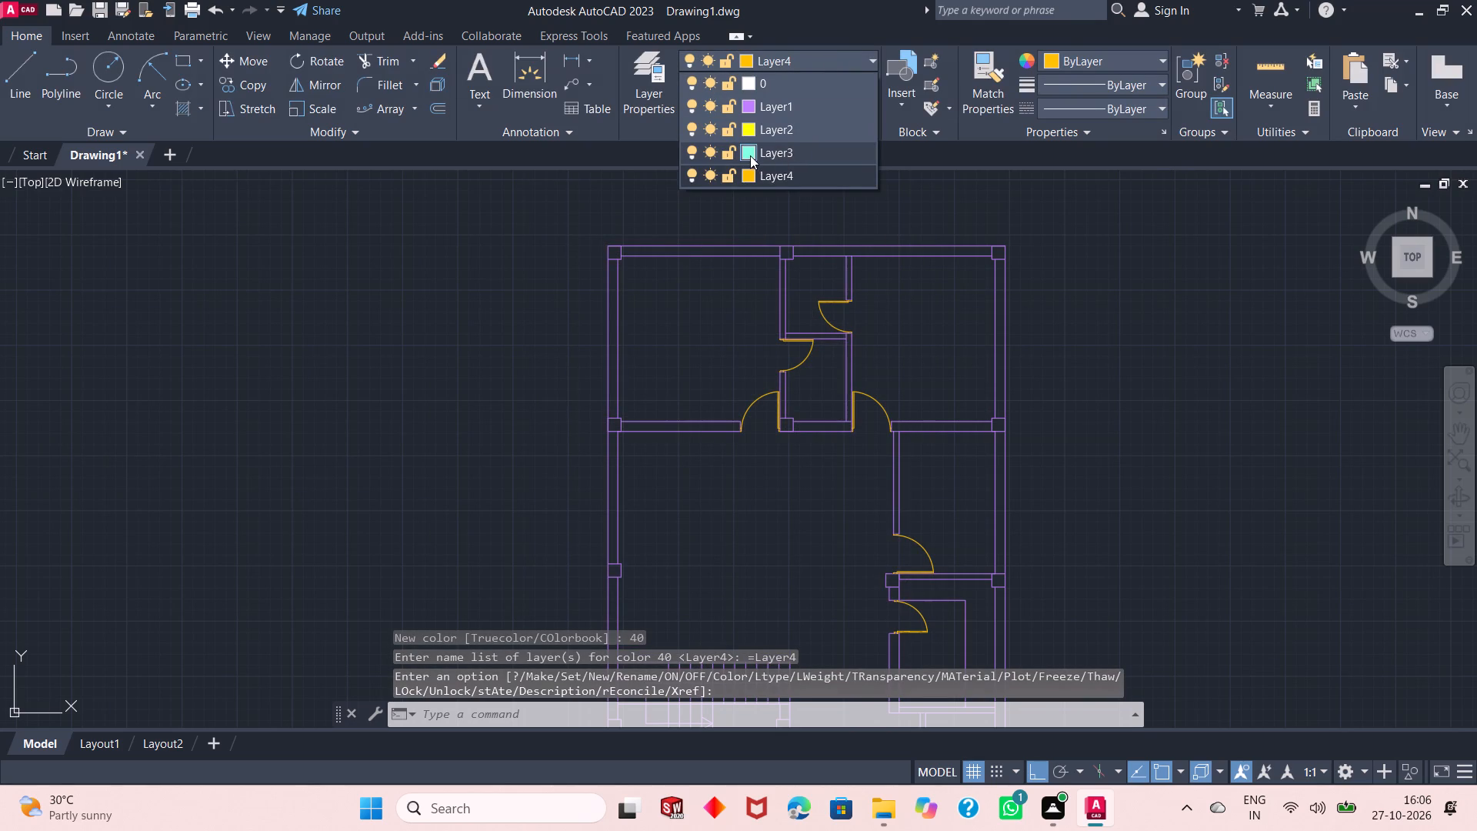
left_click(750, 155)
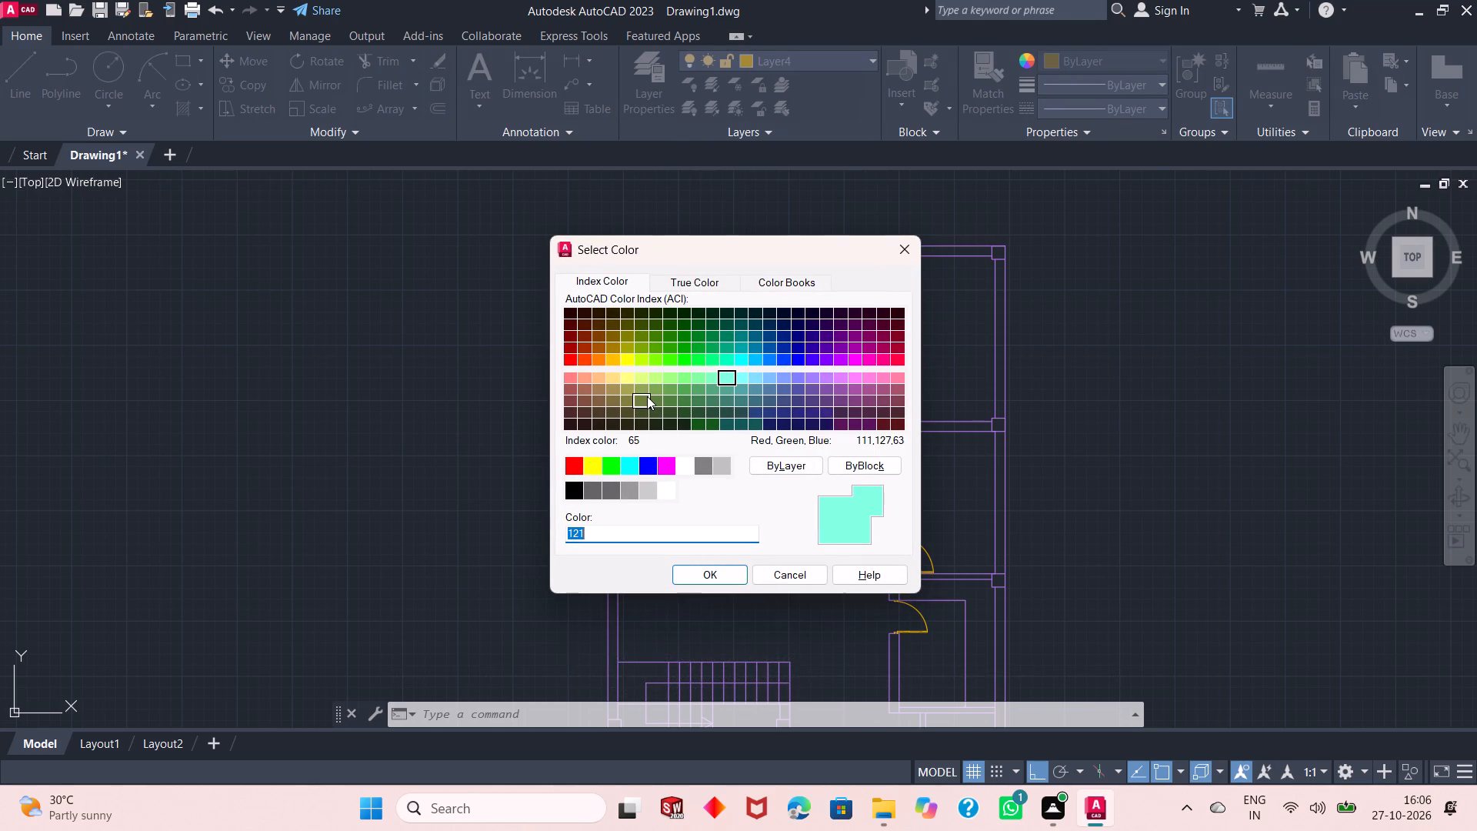
left_click(697, 290)
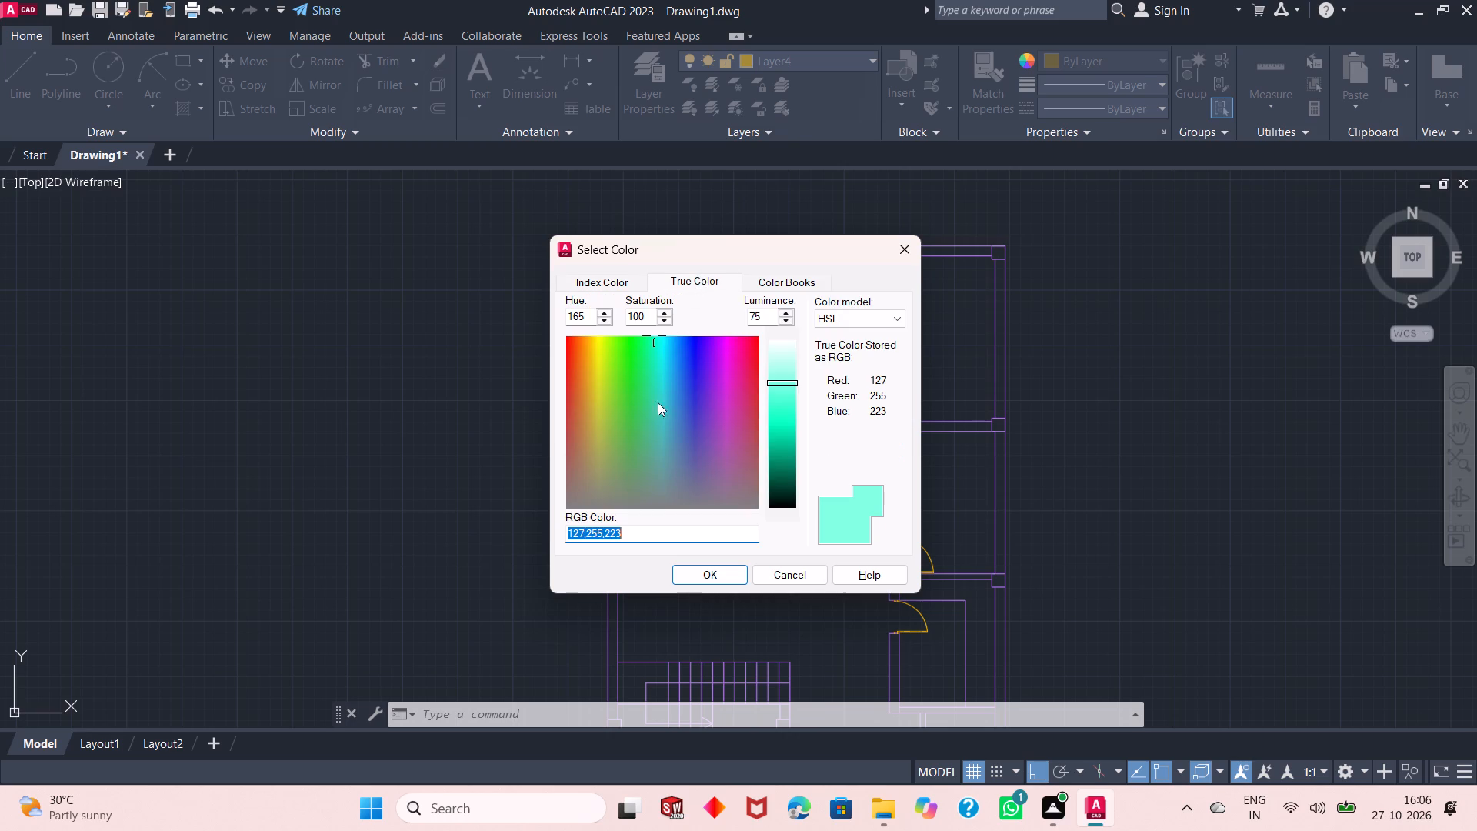
left_click(597, 449)
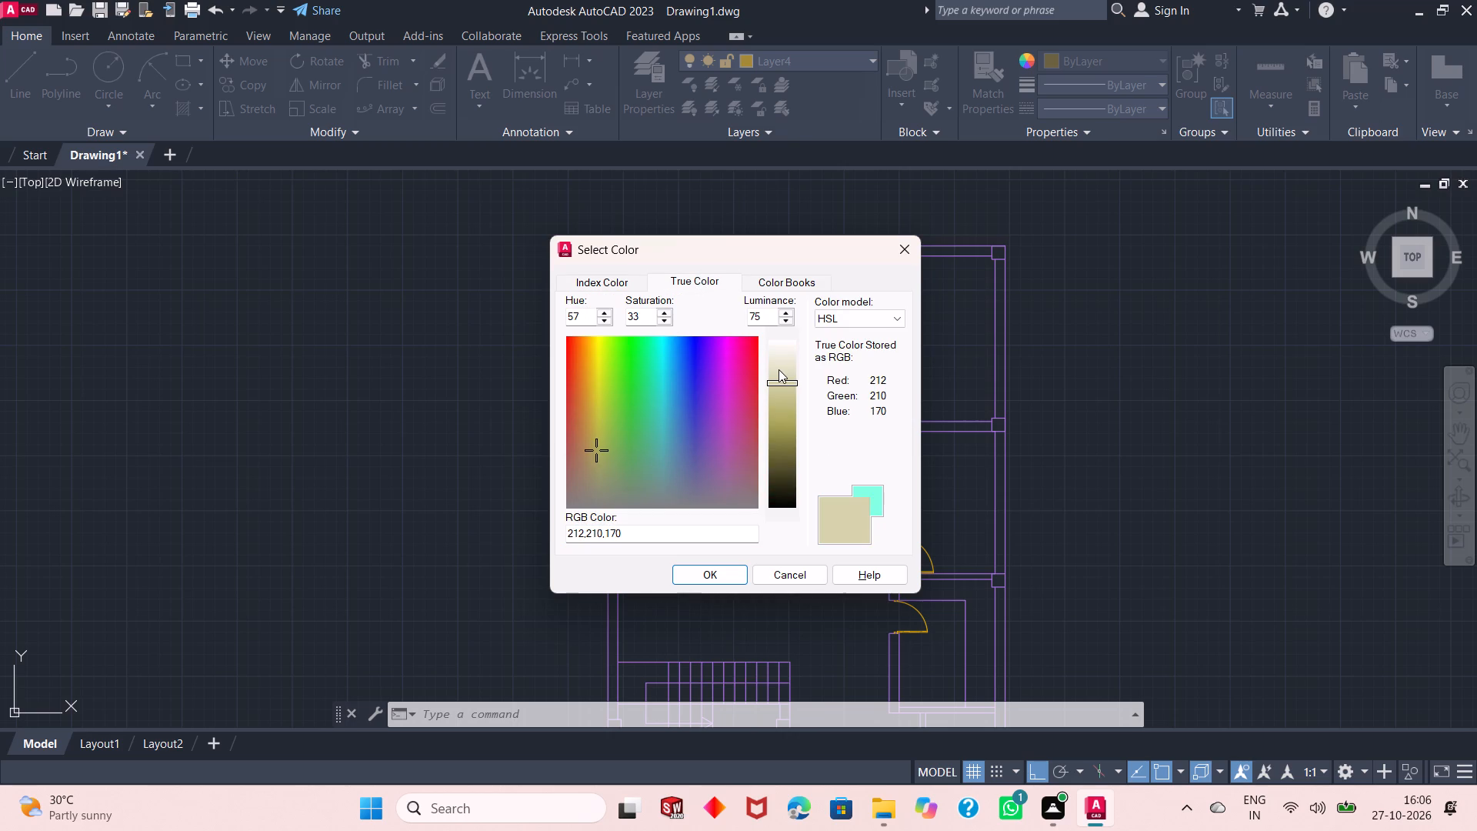
left_click(779, 369)
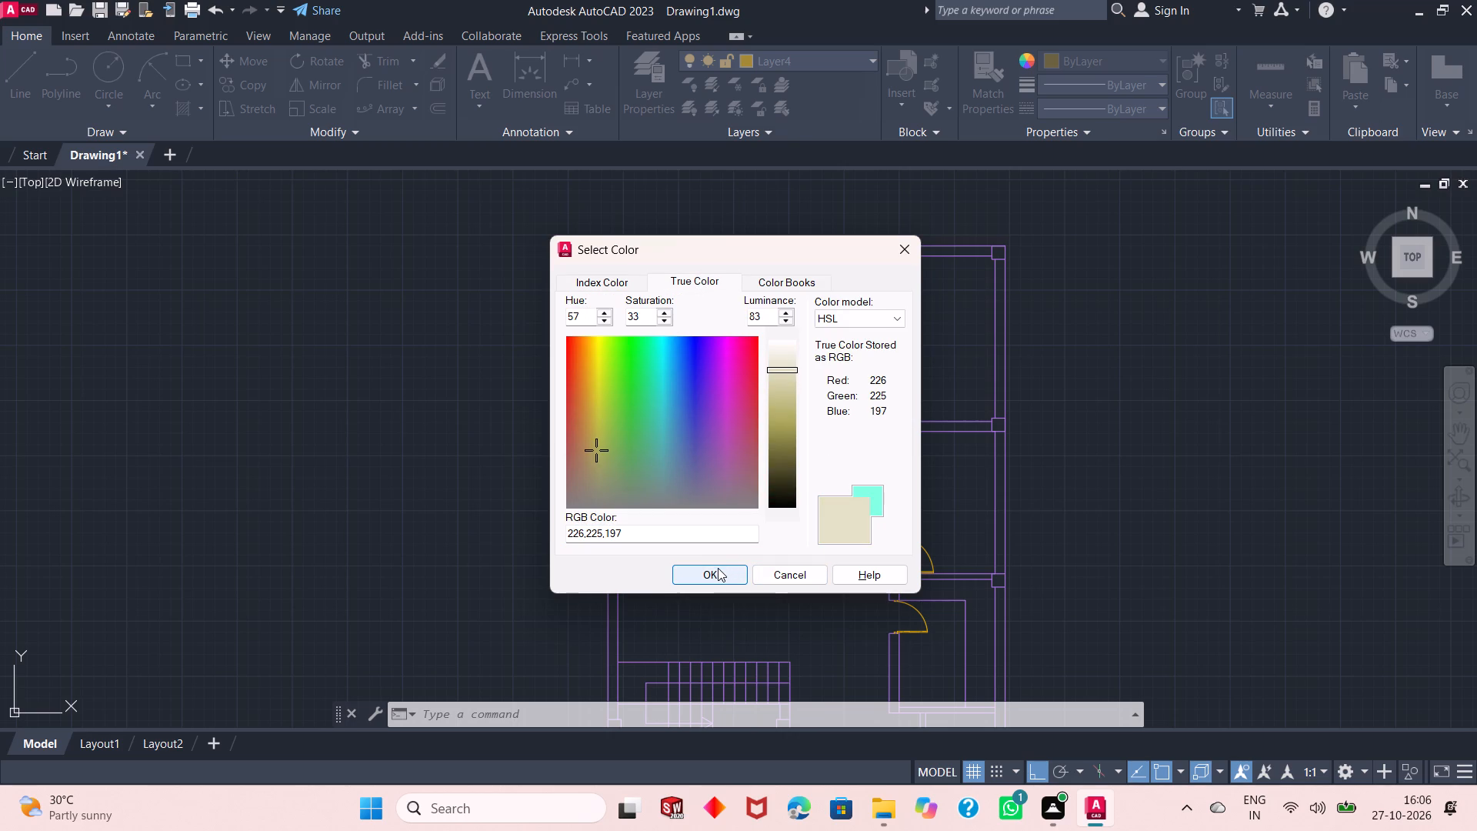
left_click(718, 568)
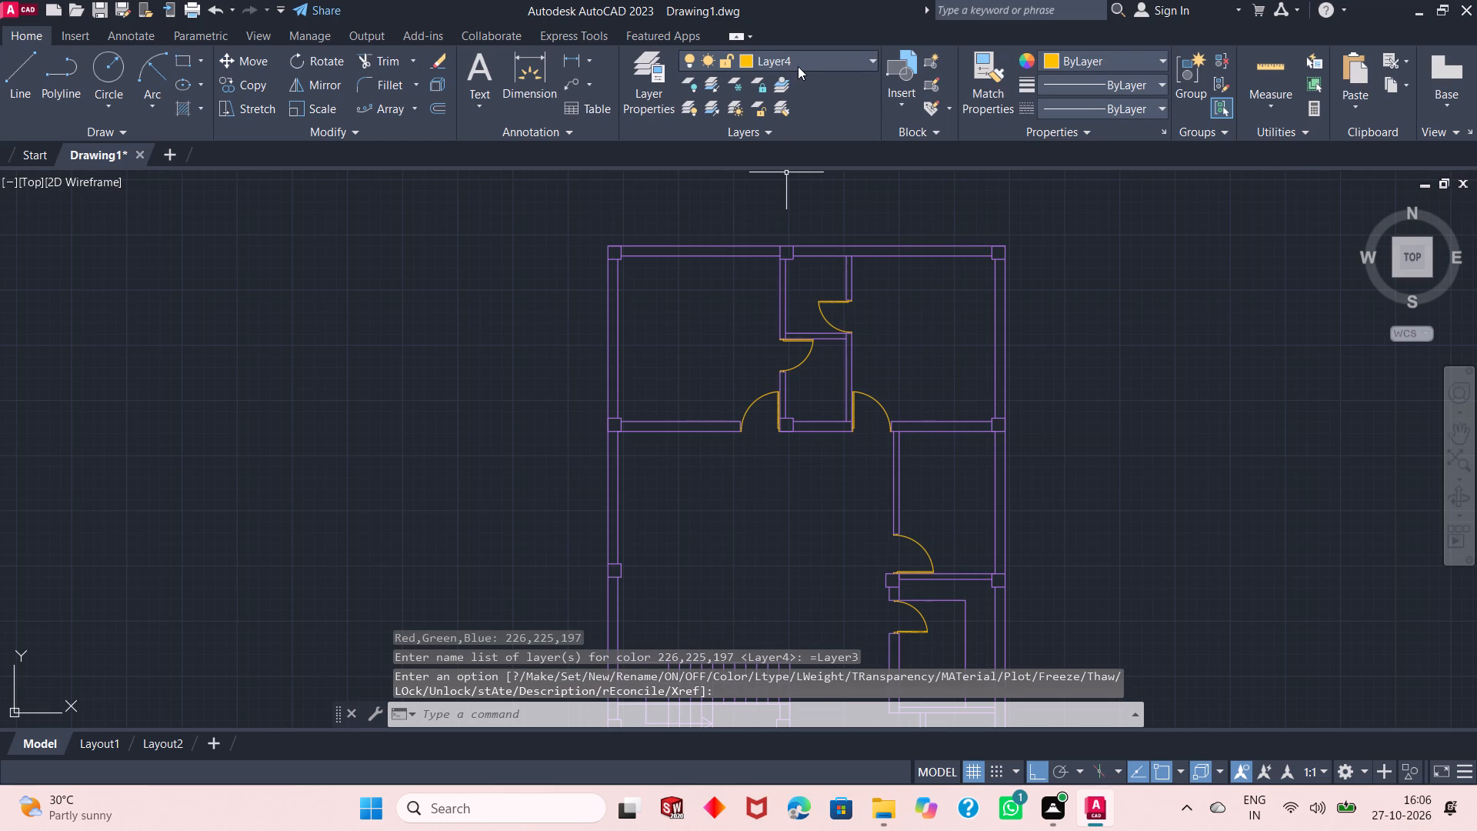
left_click(798, 66)
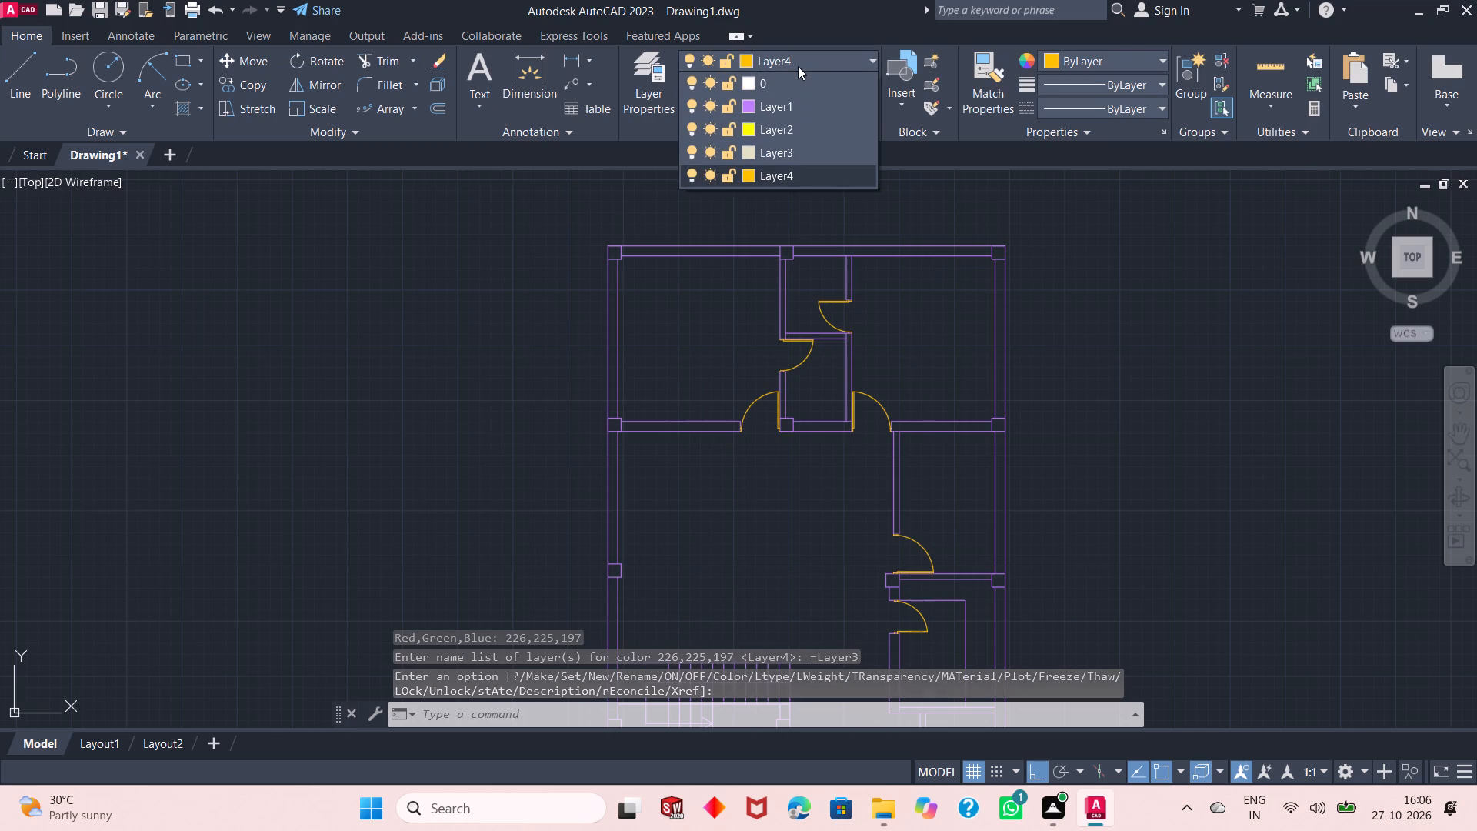
key("Escape")
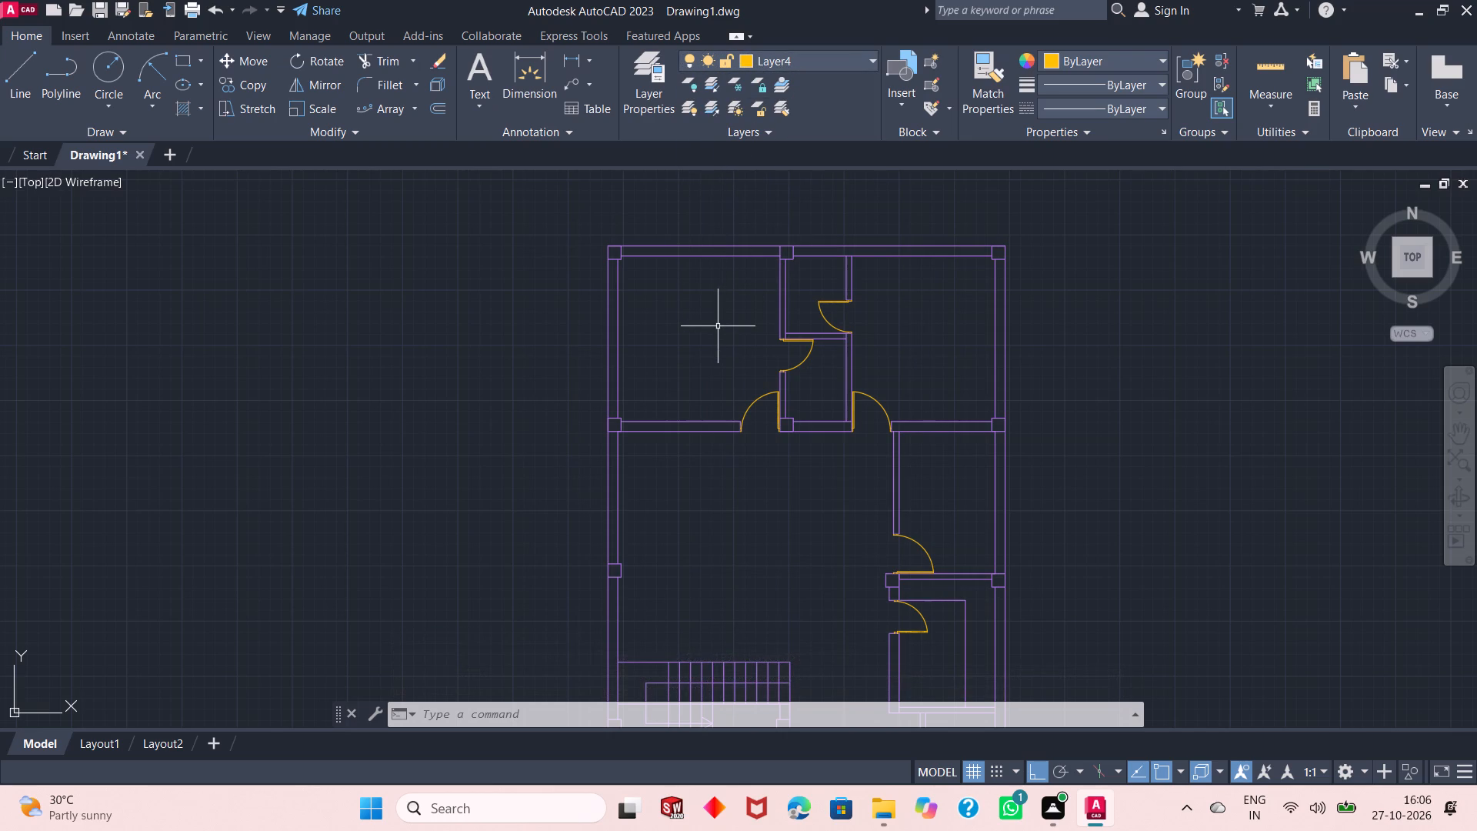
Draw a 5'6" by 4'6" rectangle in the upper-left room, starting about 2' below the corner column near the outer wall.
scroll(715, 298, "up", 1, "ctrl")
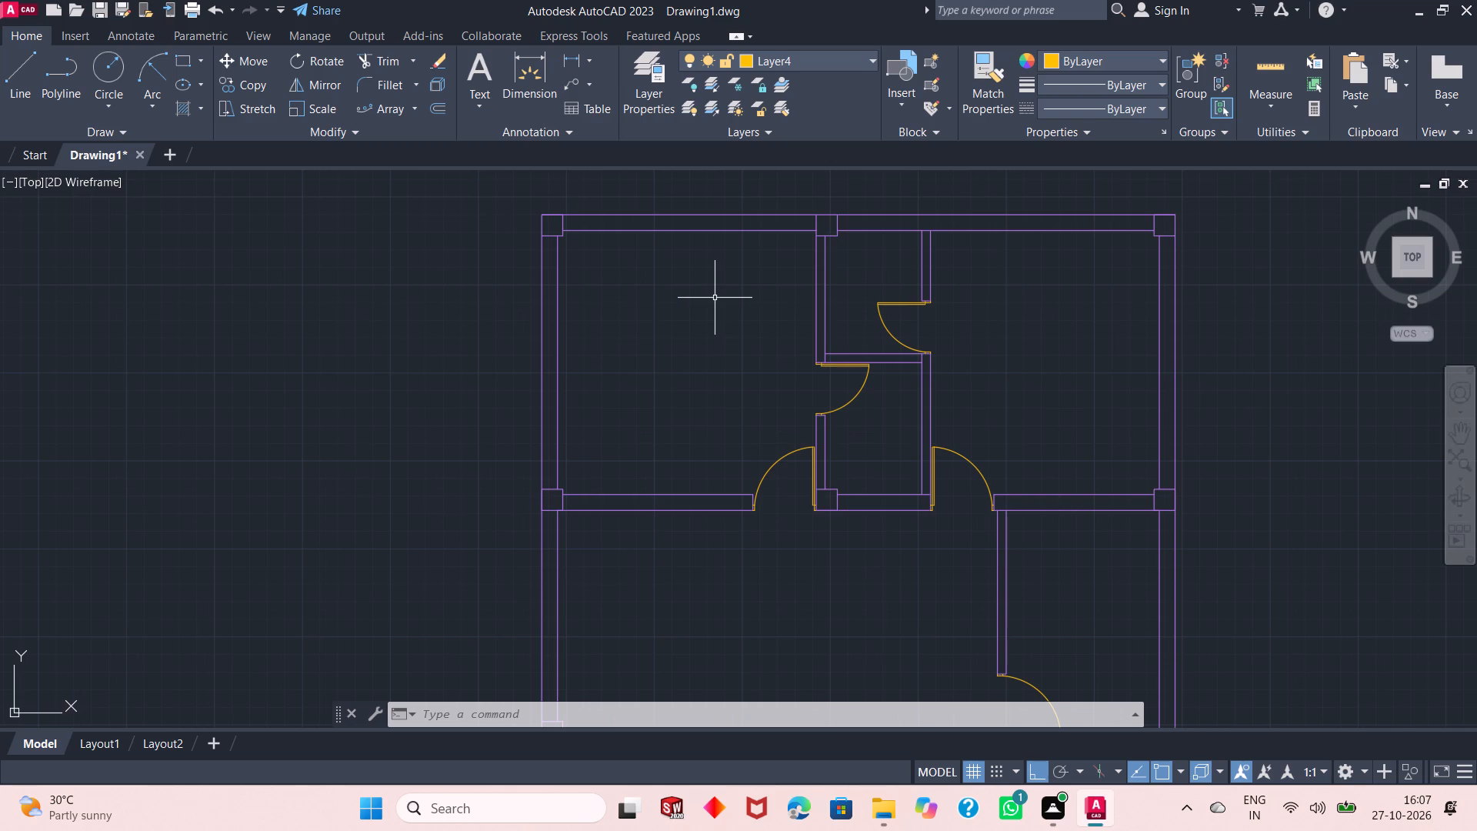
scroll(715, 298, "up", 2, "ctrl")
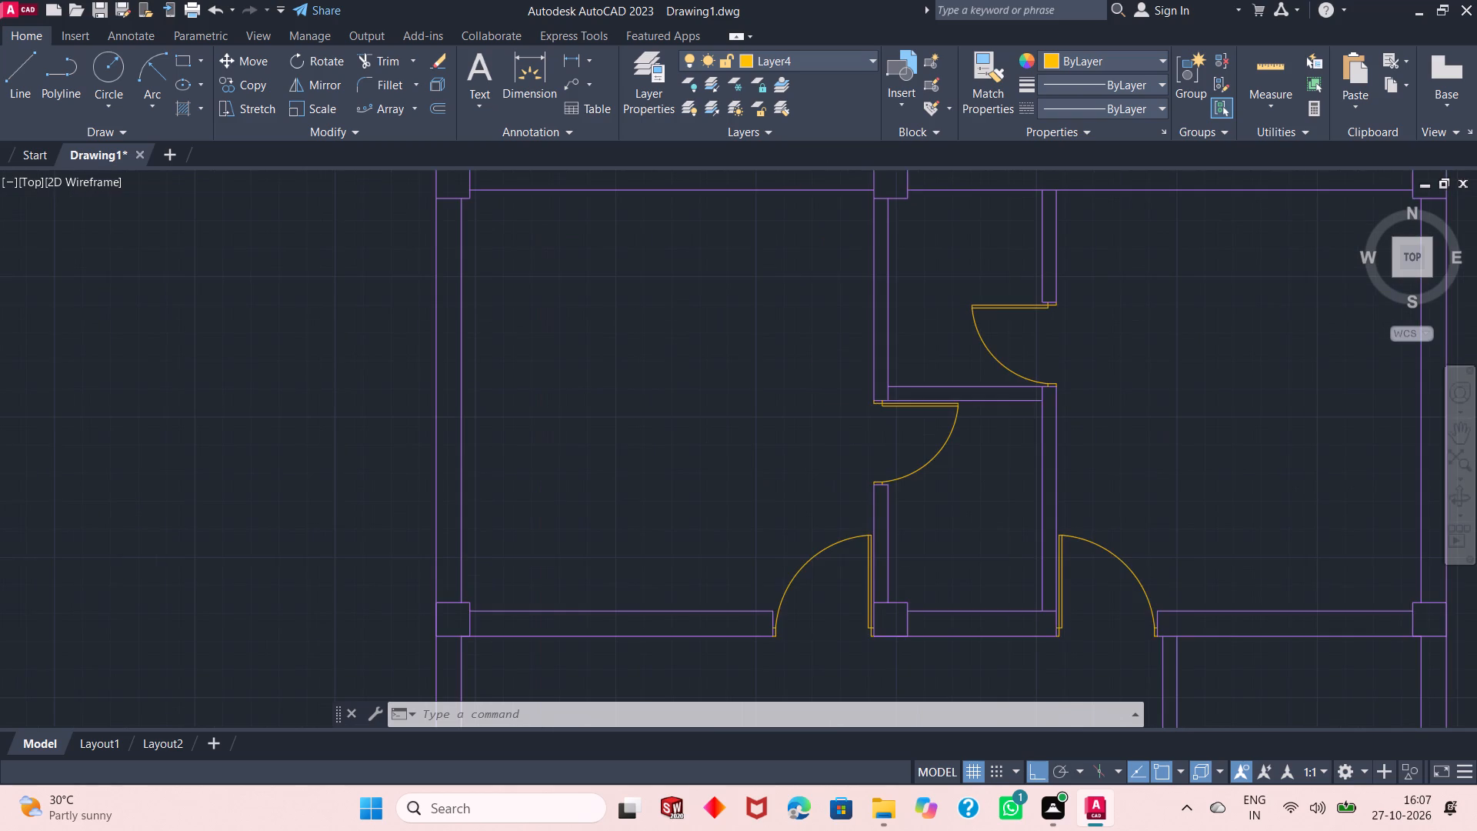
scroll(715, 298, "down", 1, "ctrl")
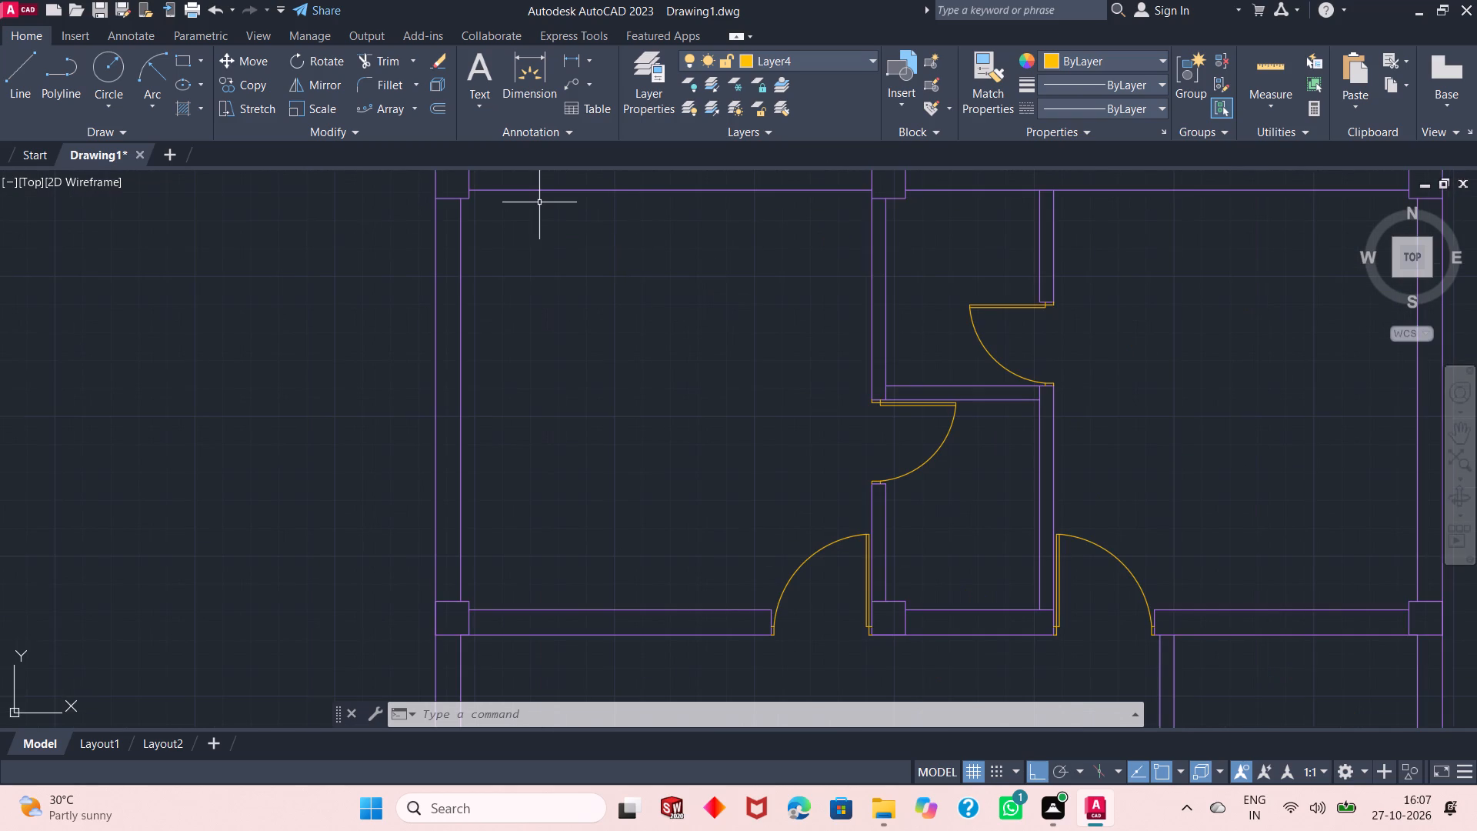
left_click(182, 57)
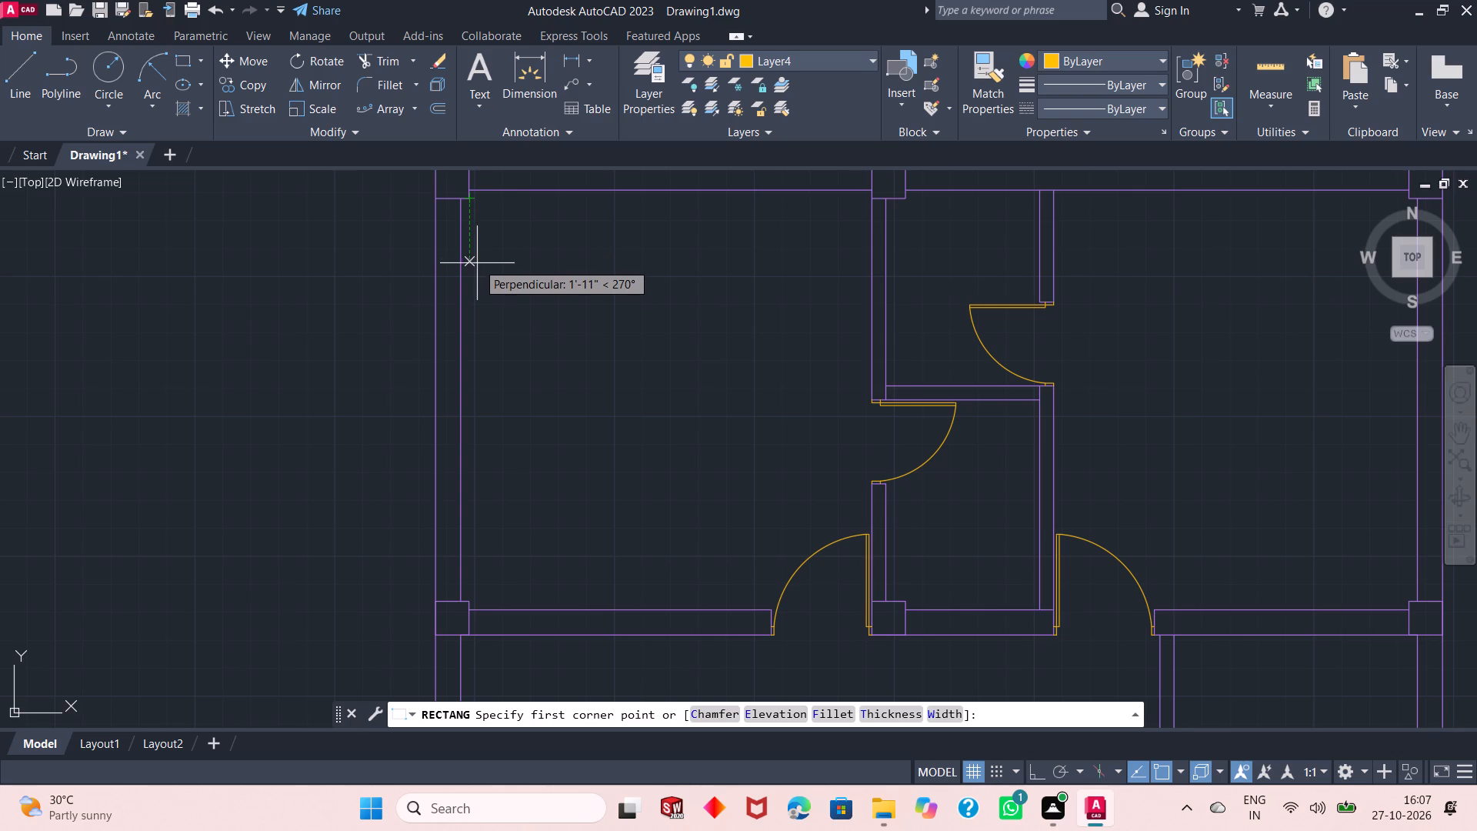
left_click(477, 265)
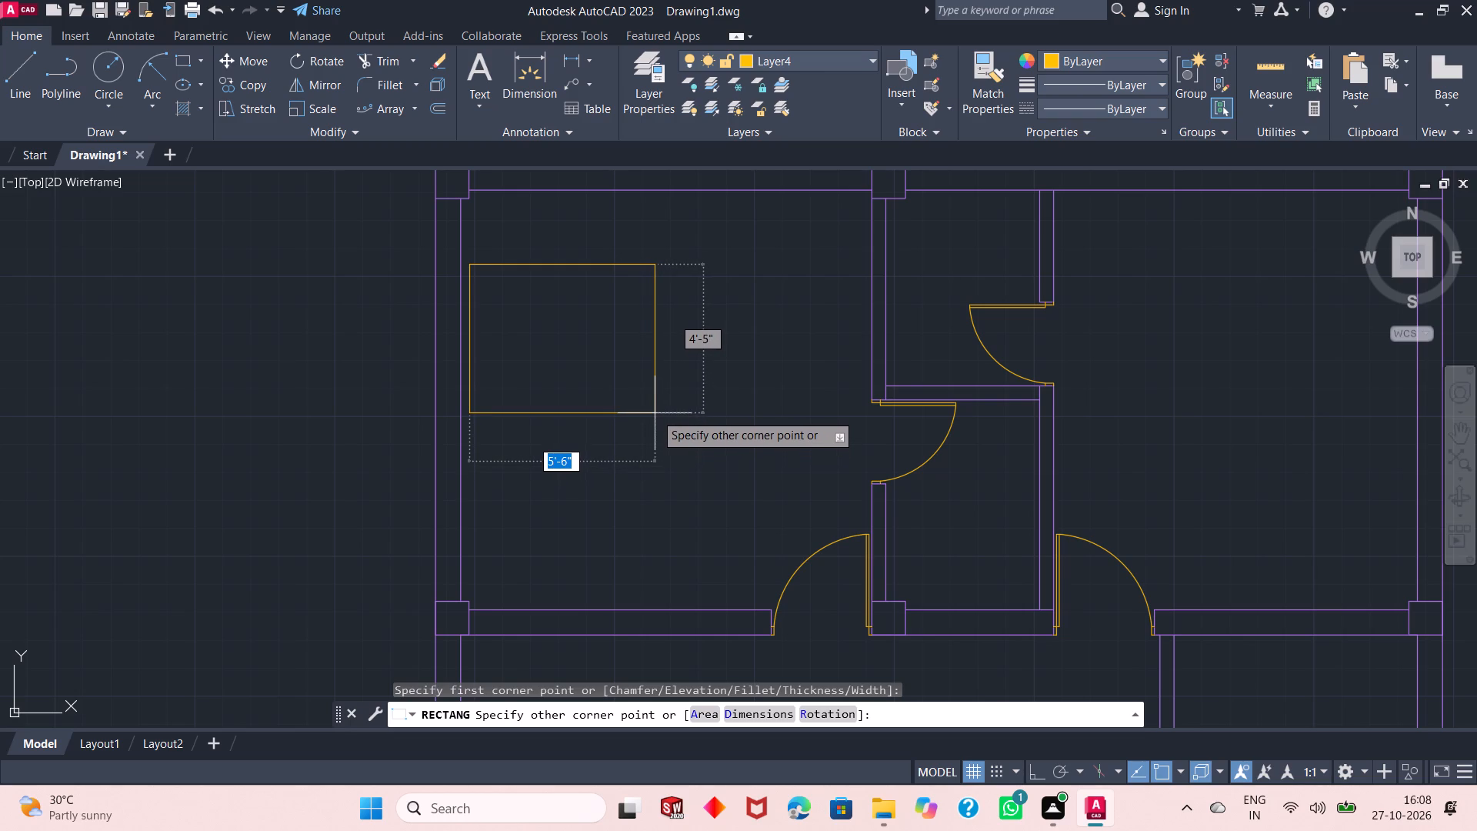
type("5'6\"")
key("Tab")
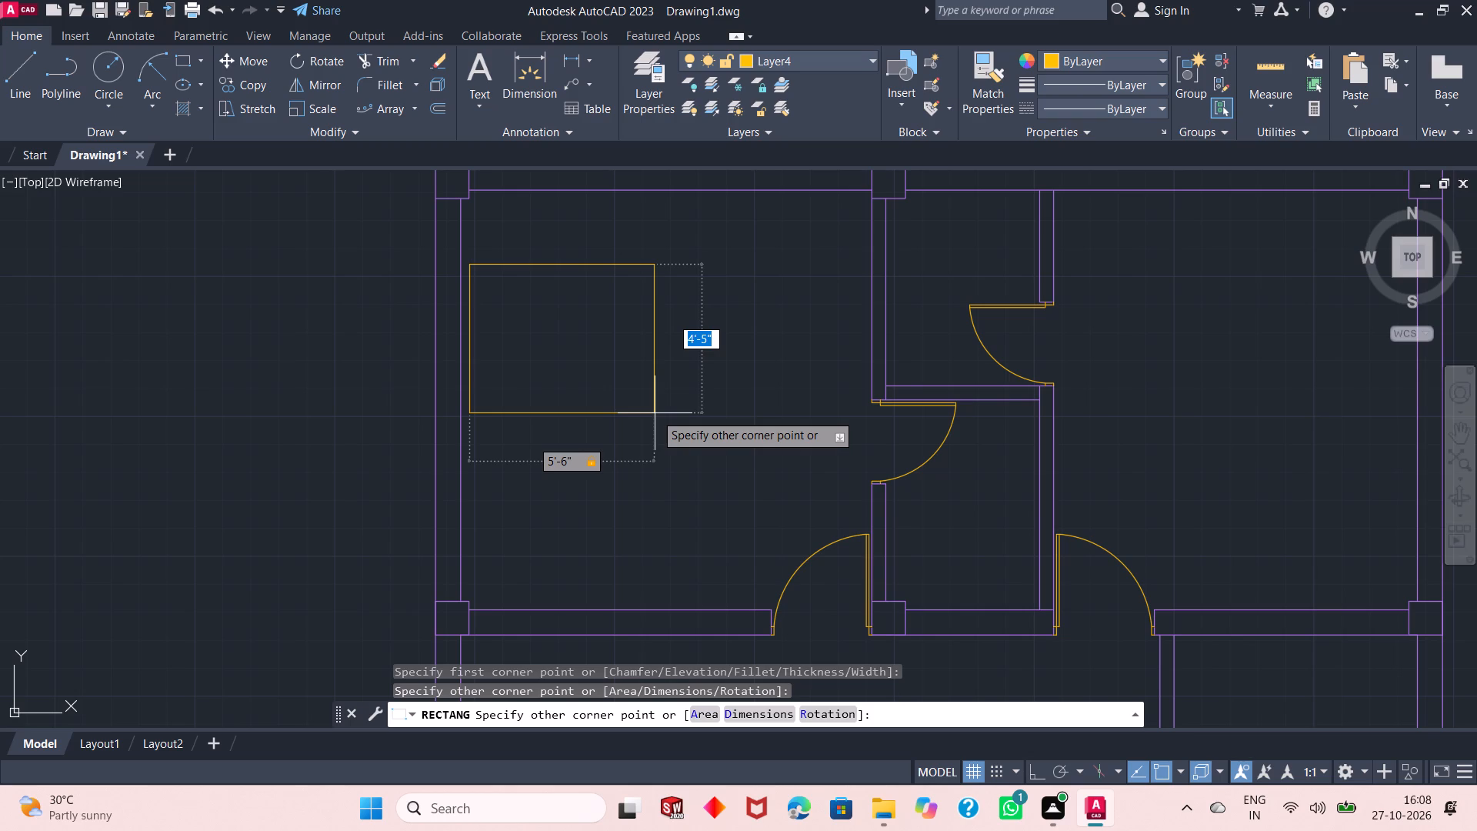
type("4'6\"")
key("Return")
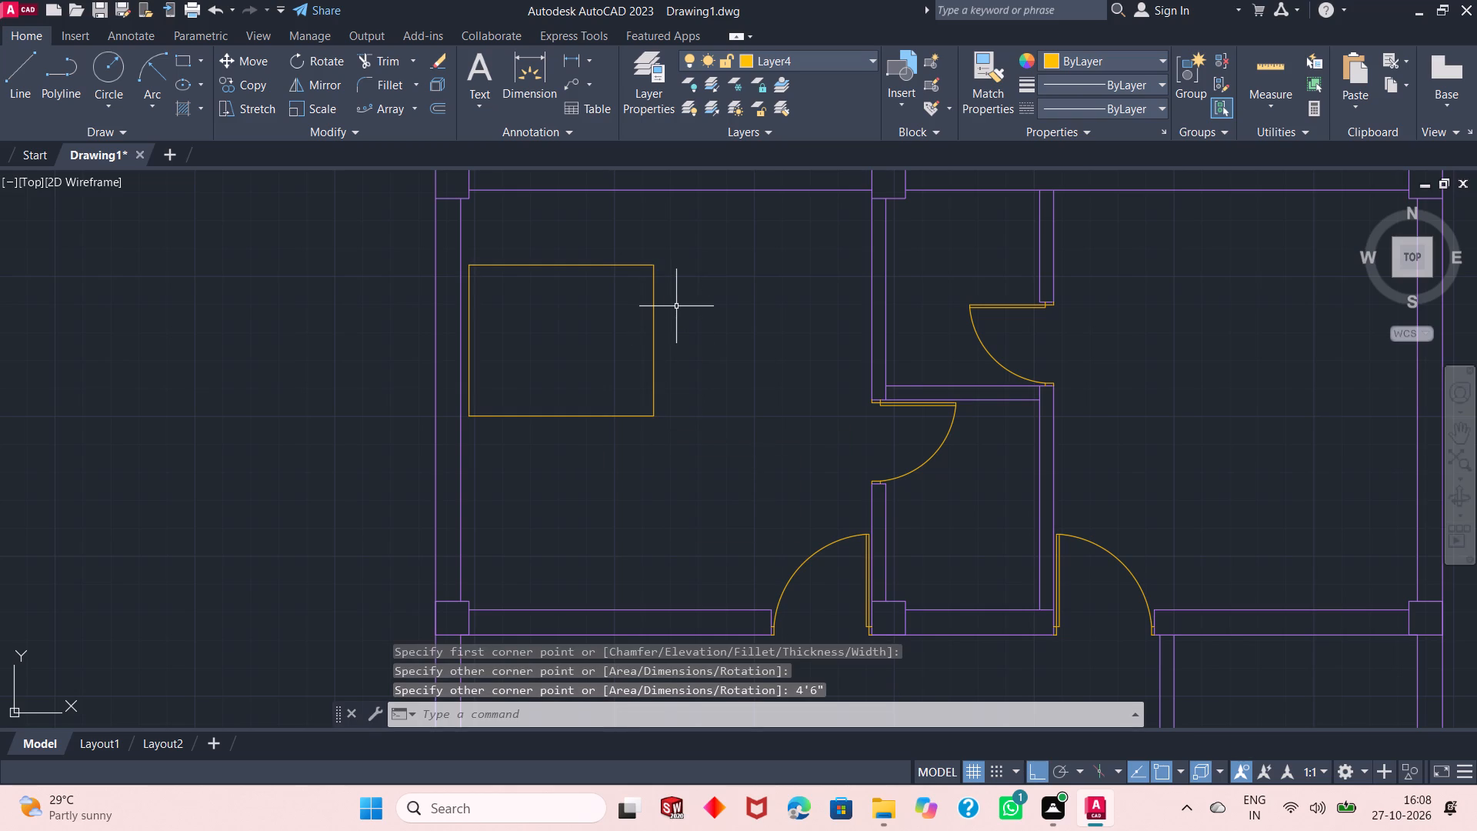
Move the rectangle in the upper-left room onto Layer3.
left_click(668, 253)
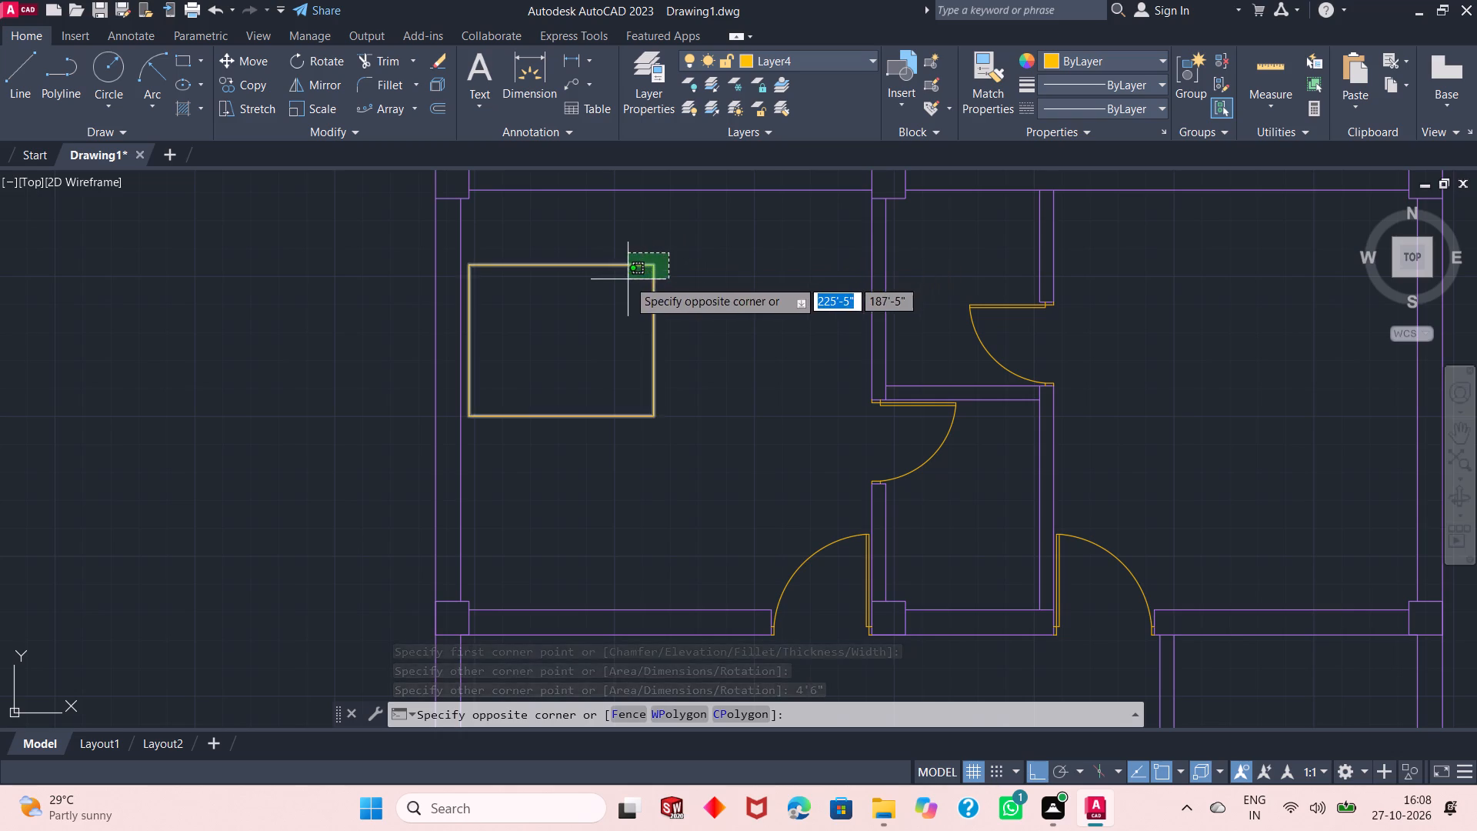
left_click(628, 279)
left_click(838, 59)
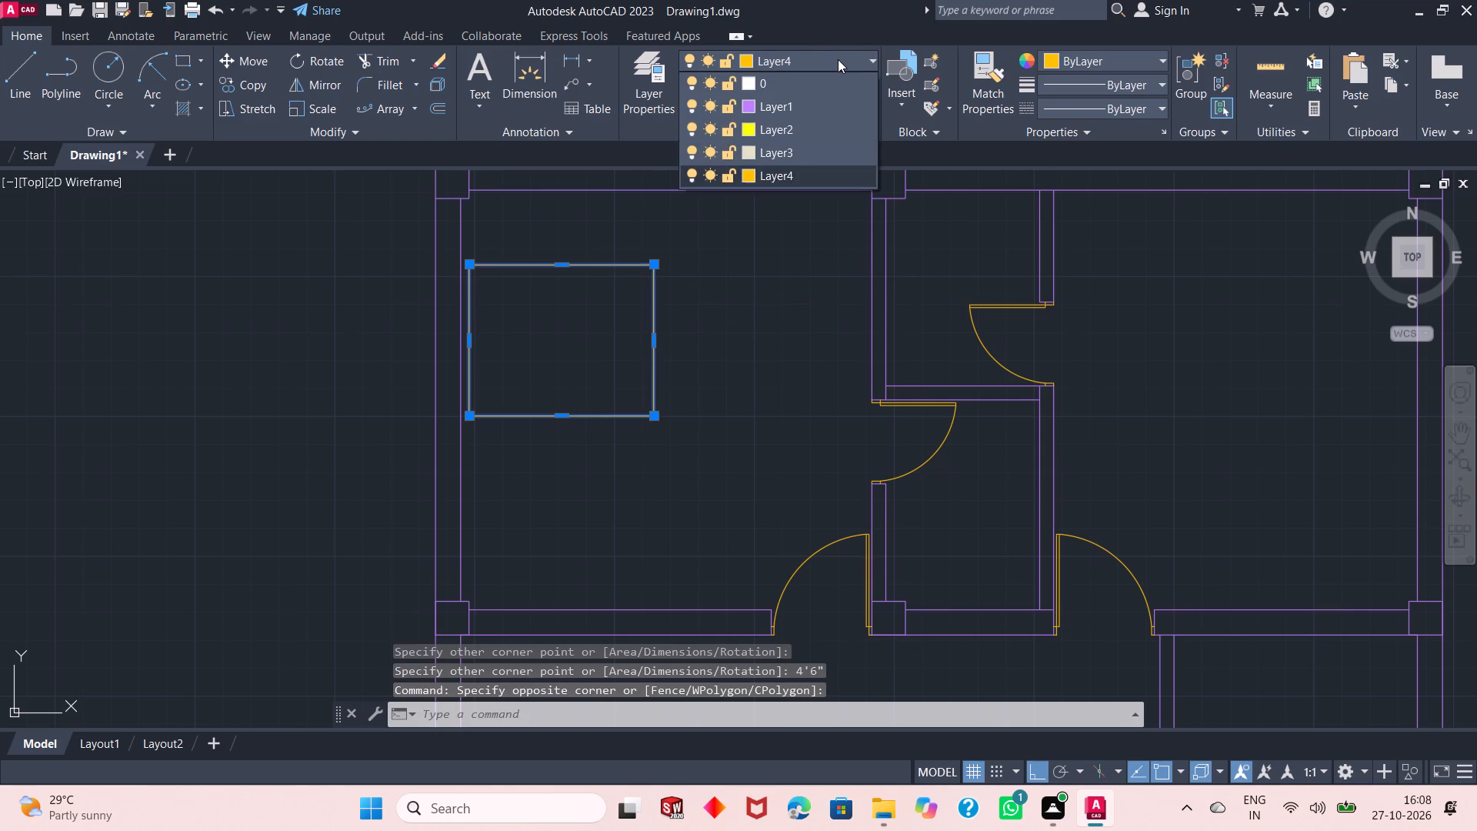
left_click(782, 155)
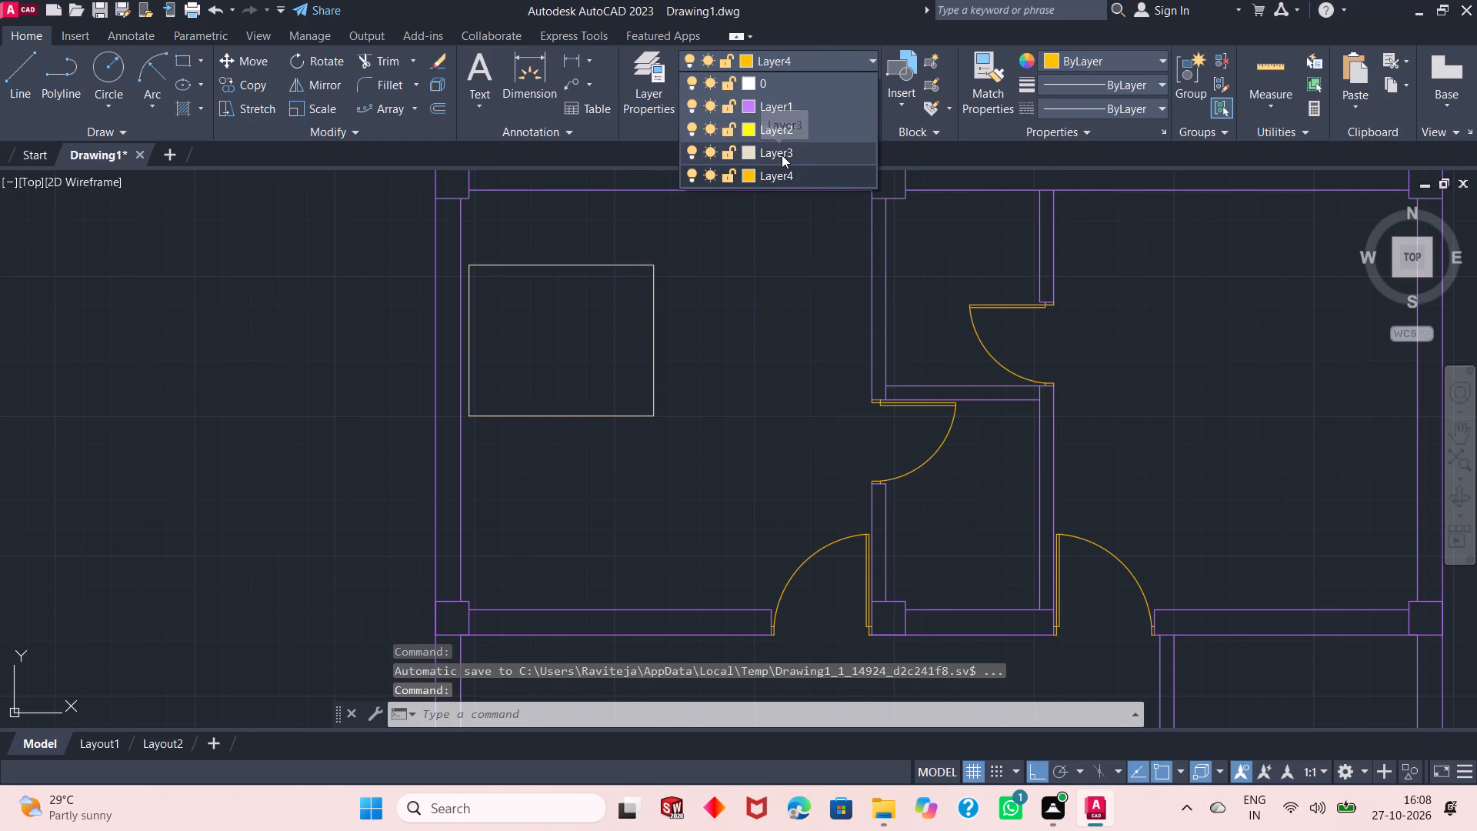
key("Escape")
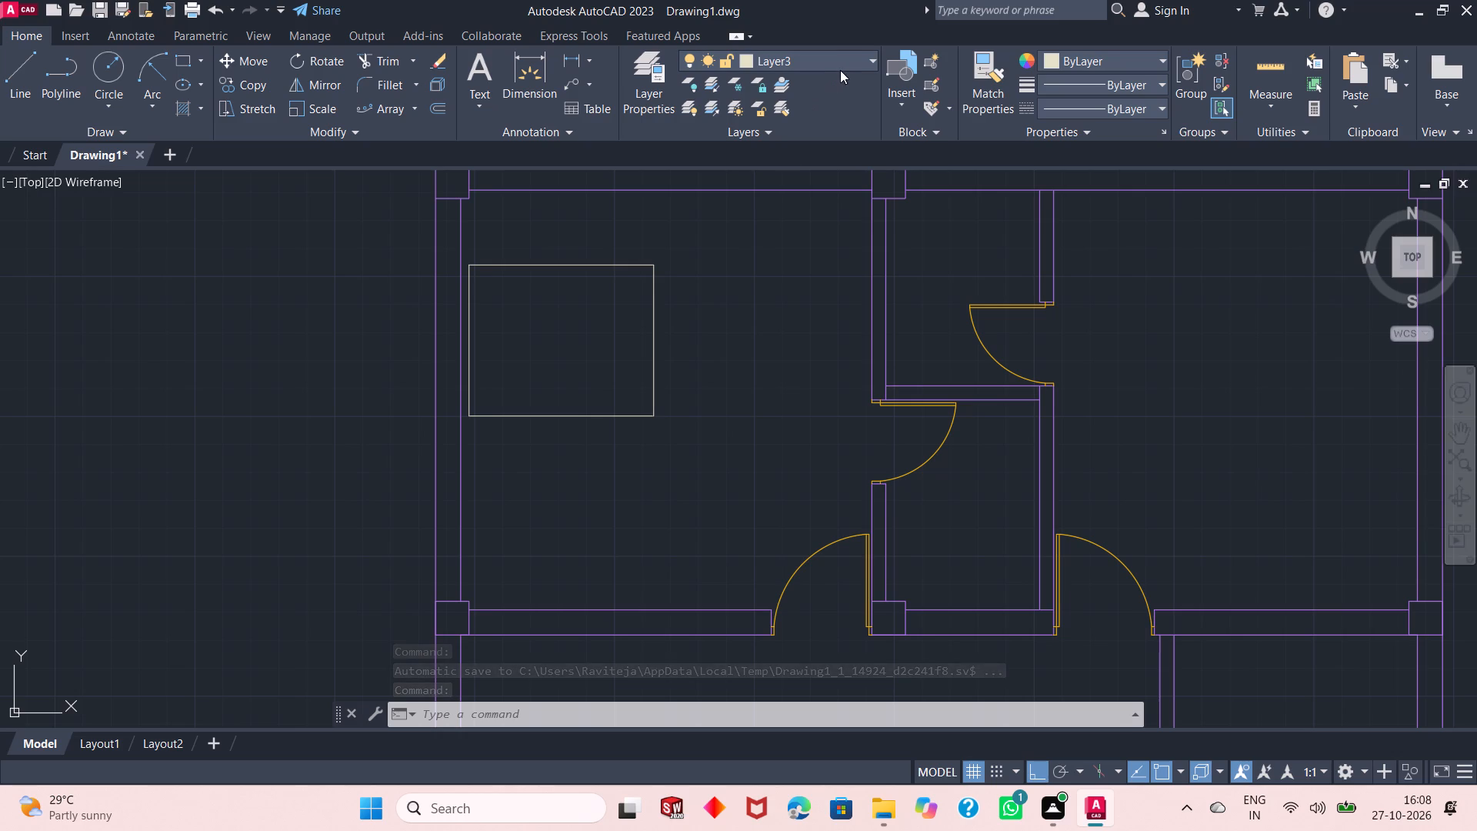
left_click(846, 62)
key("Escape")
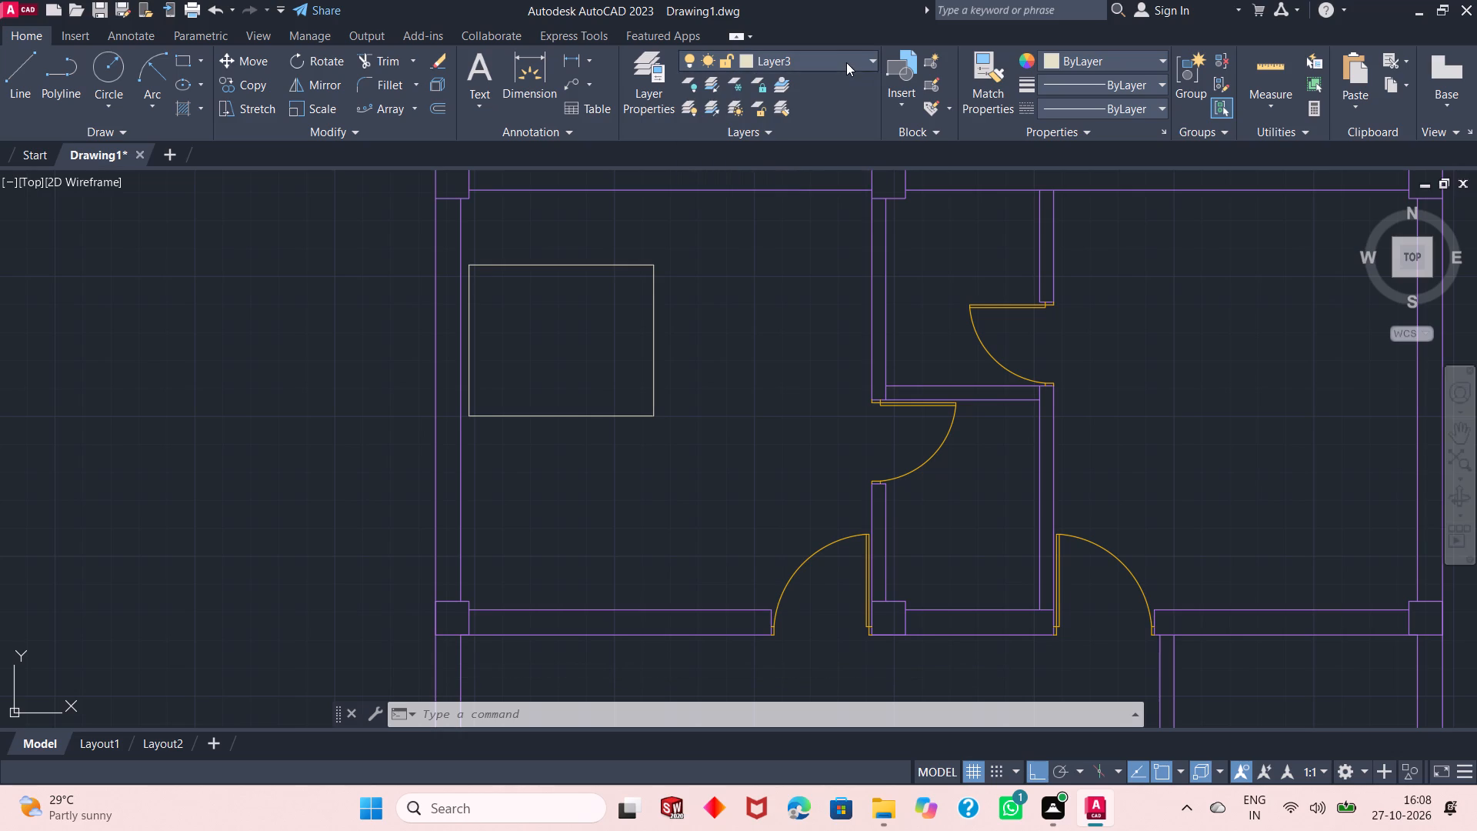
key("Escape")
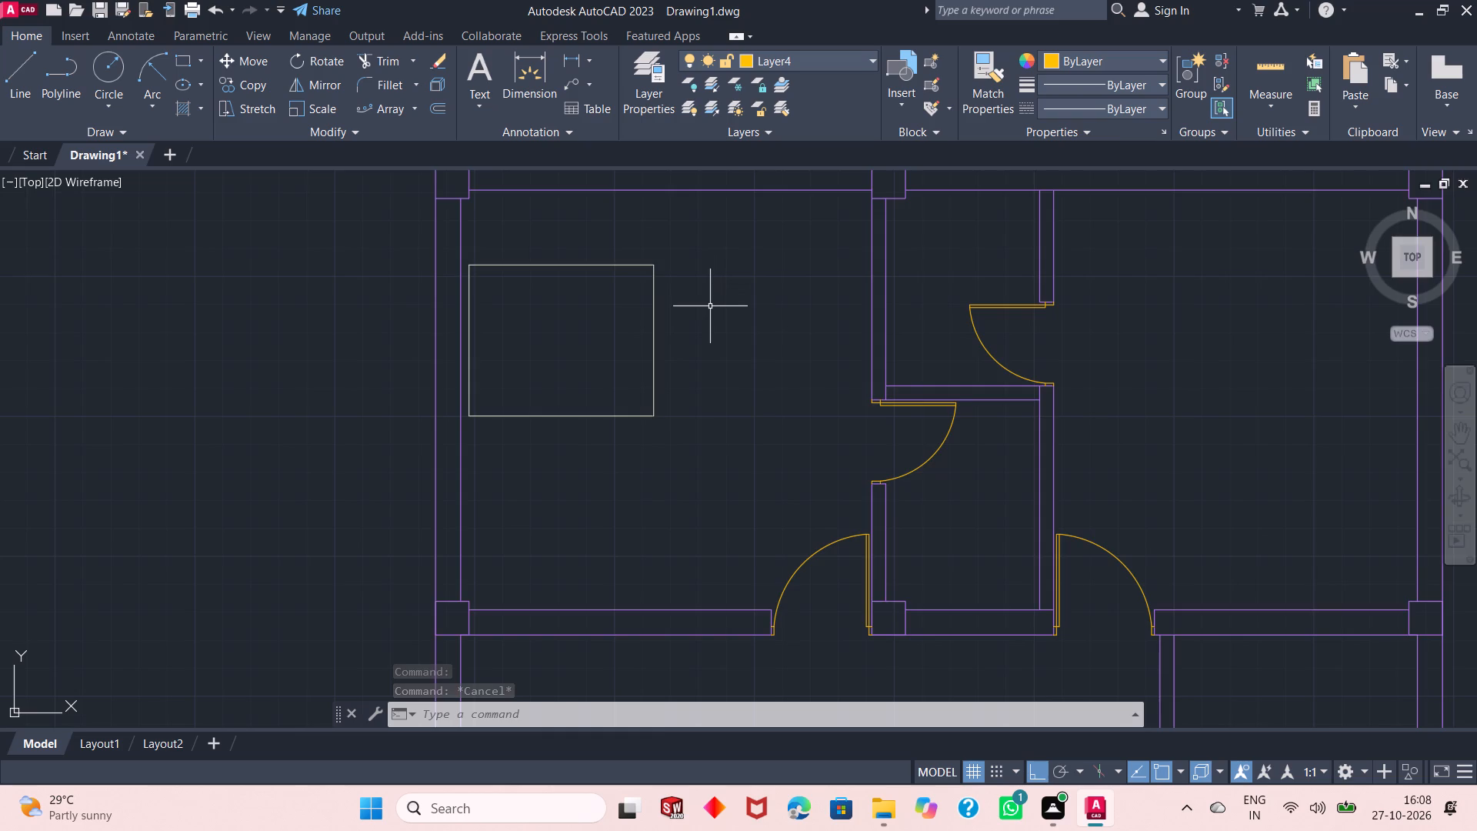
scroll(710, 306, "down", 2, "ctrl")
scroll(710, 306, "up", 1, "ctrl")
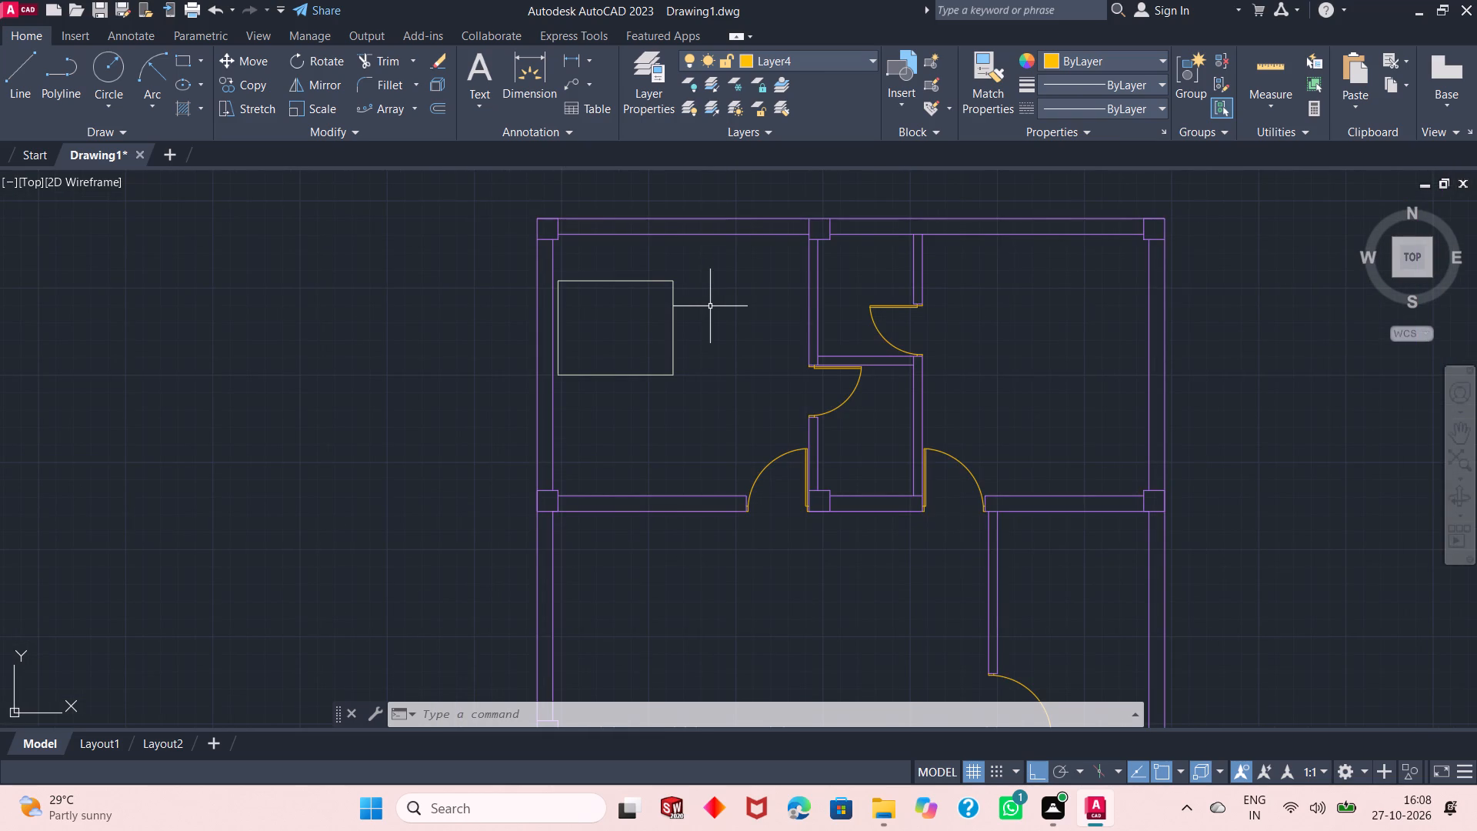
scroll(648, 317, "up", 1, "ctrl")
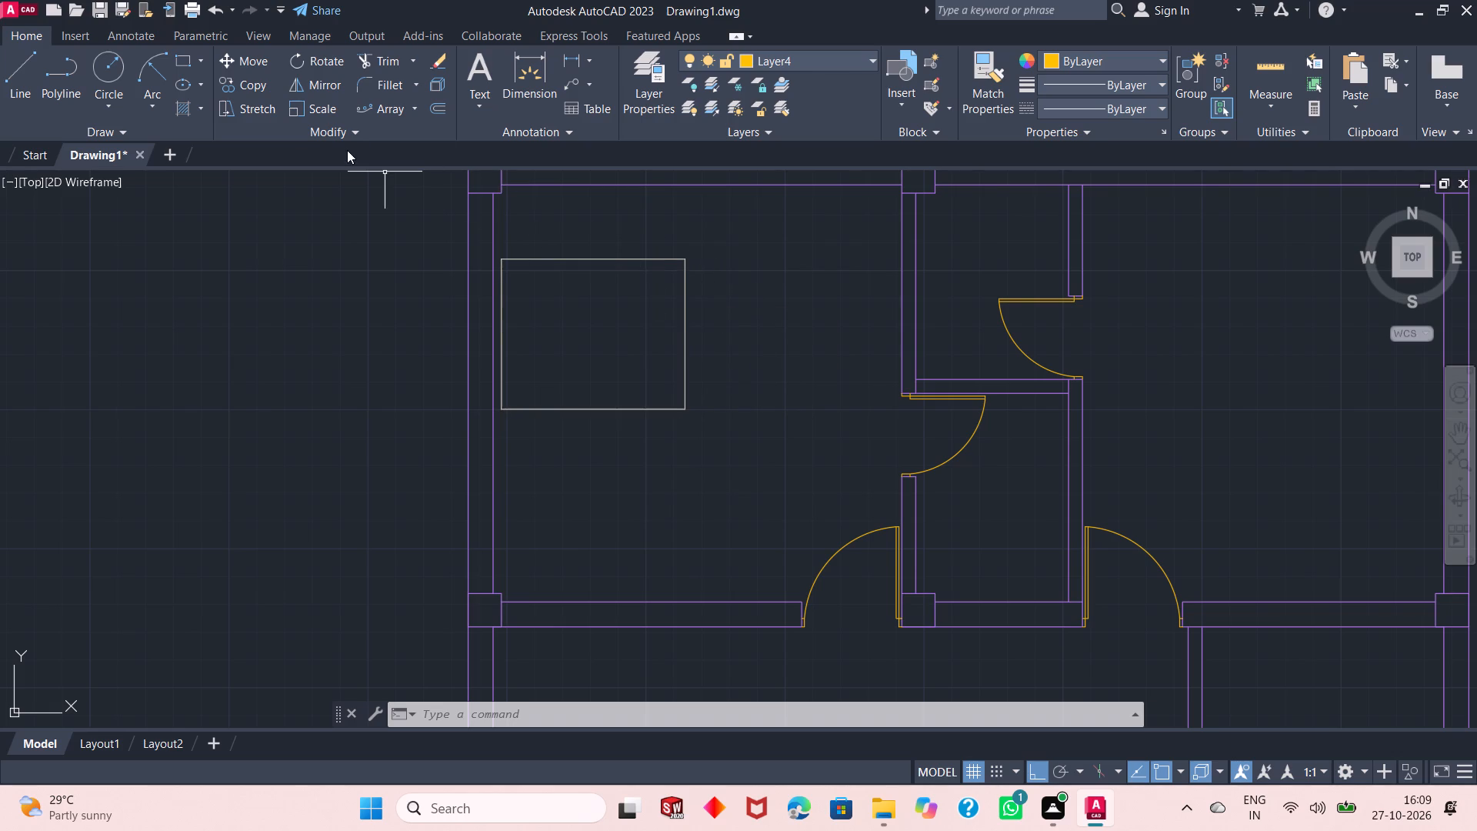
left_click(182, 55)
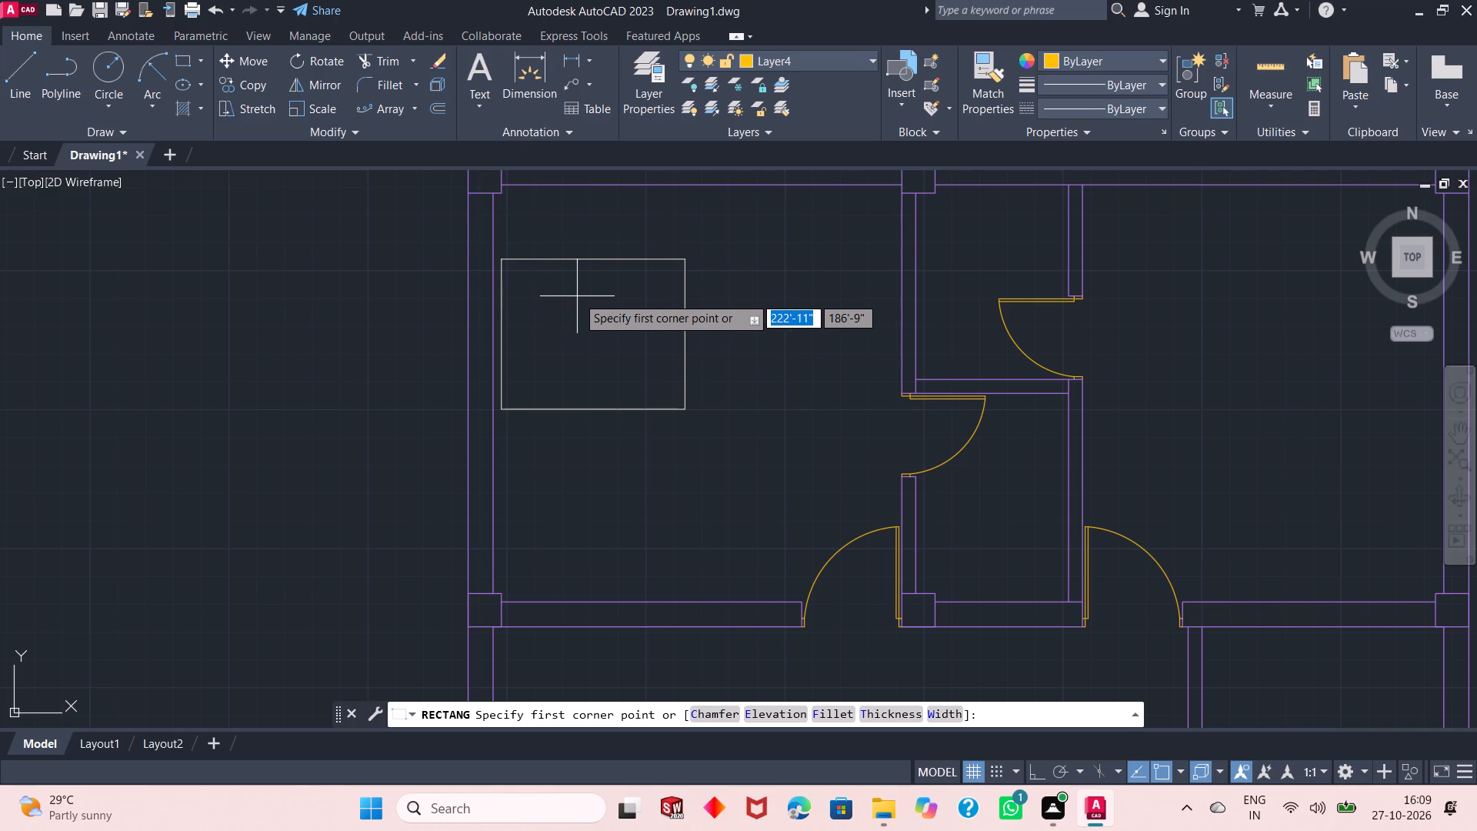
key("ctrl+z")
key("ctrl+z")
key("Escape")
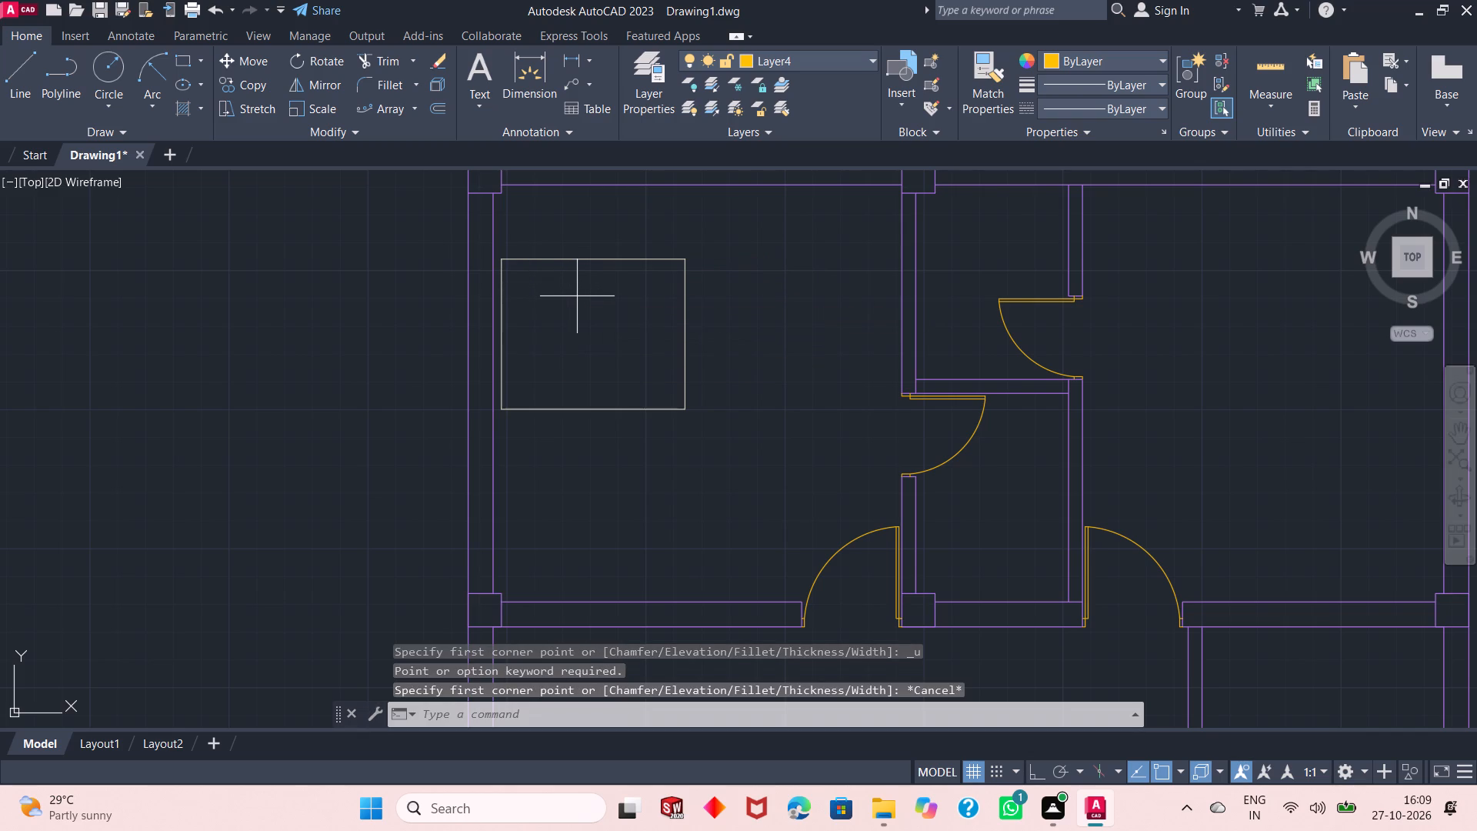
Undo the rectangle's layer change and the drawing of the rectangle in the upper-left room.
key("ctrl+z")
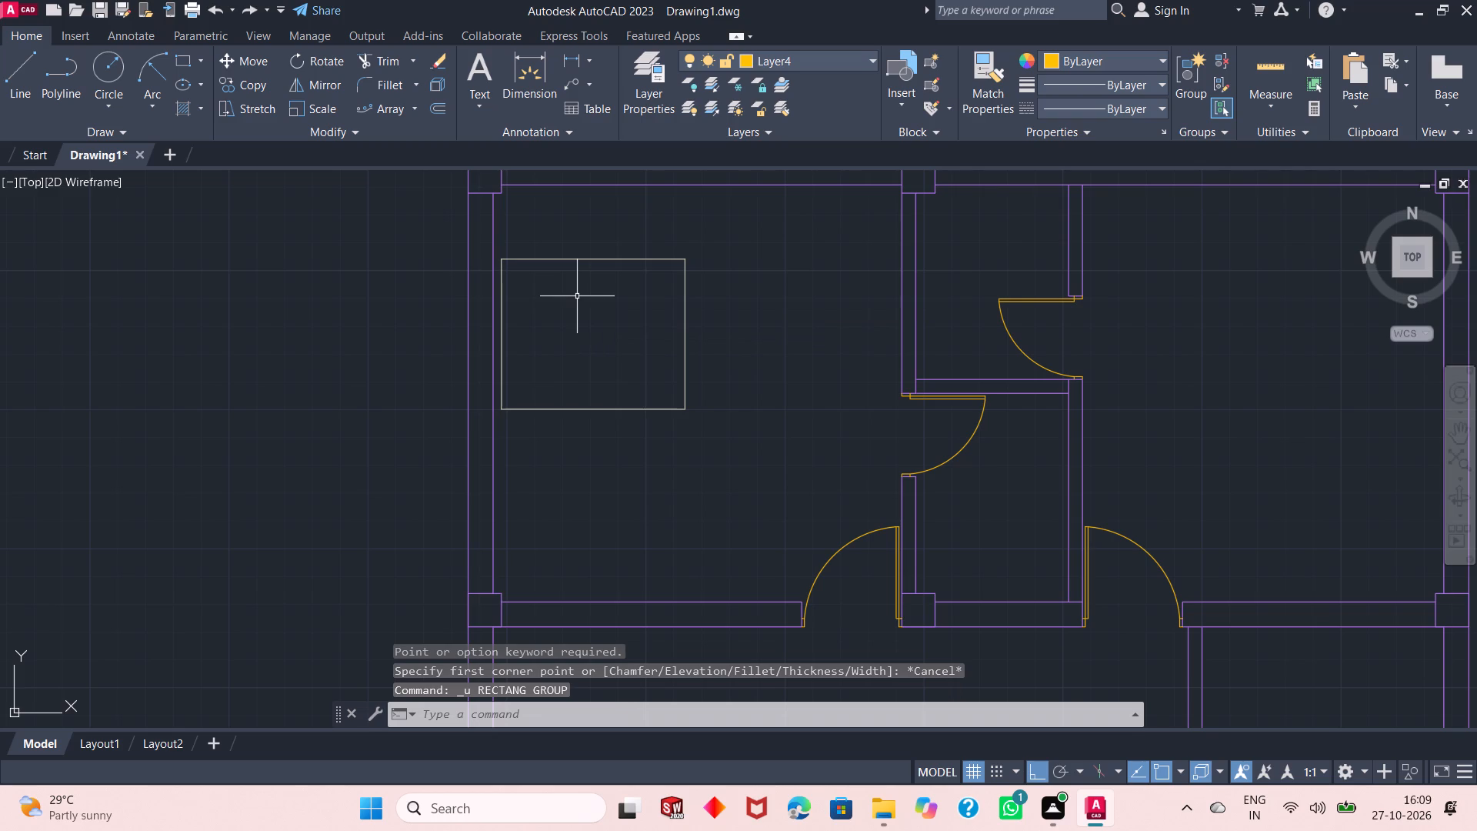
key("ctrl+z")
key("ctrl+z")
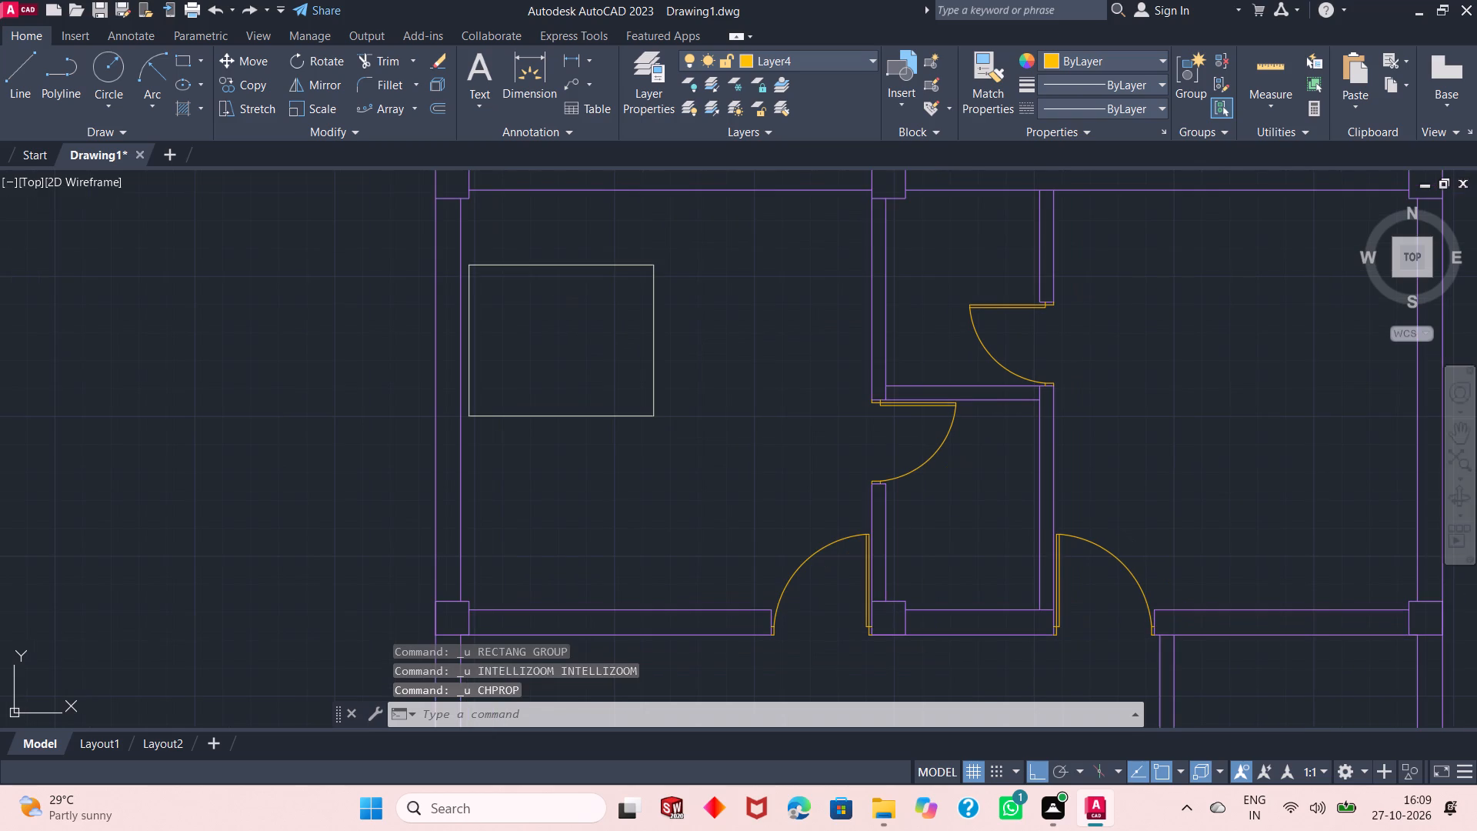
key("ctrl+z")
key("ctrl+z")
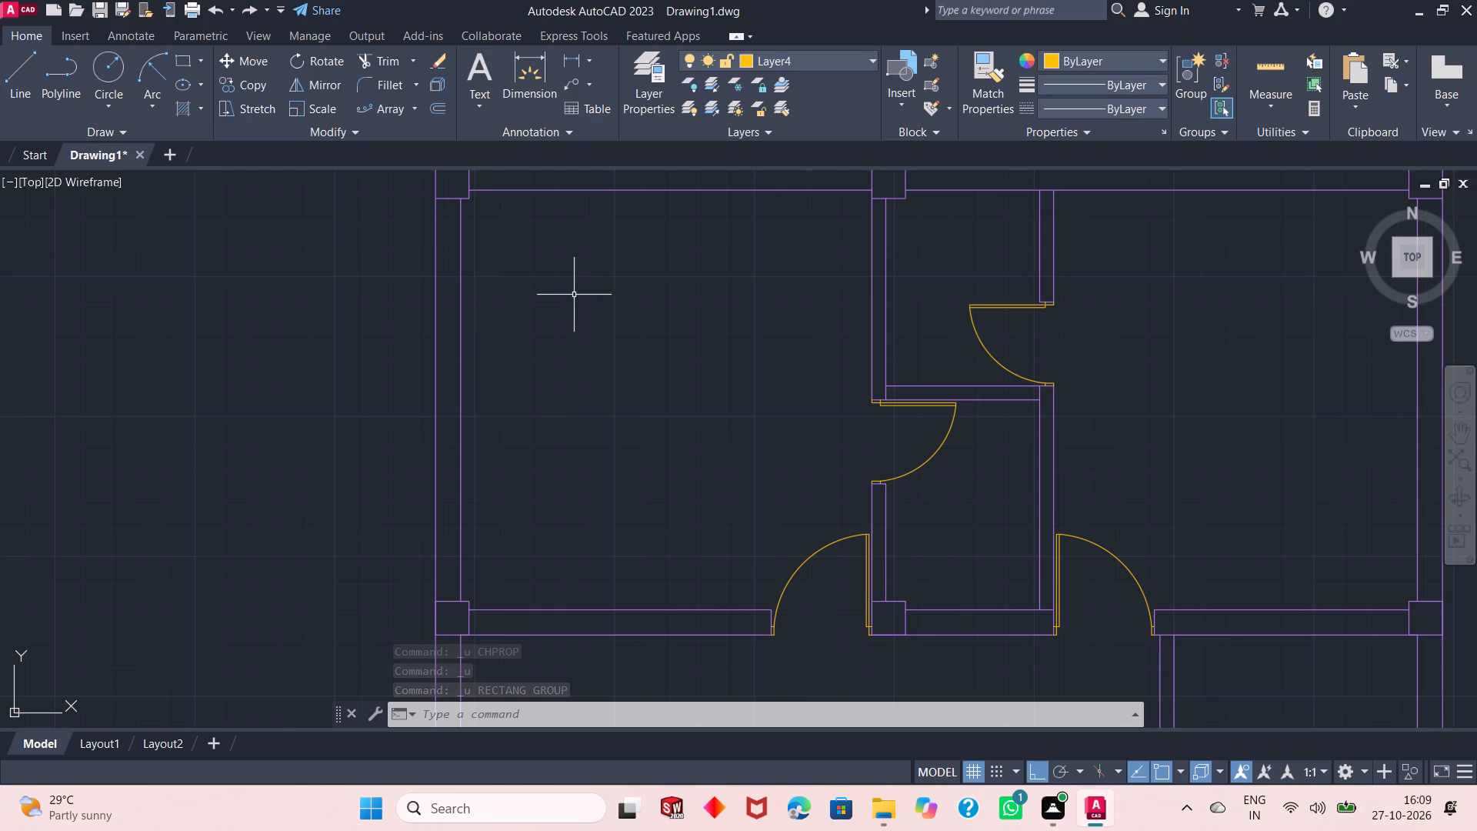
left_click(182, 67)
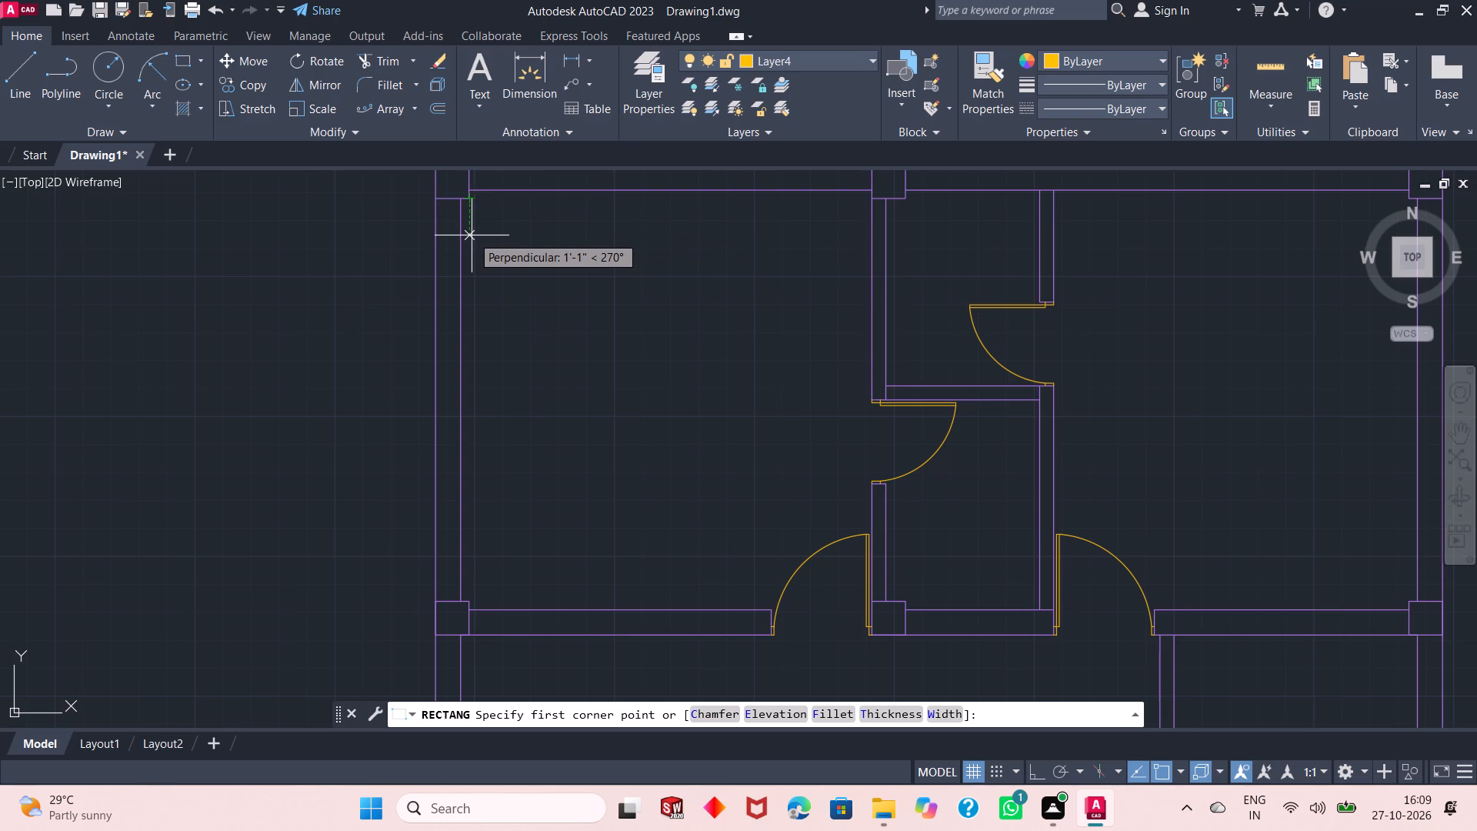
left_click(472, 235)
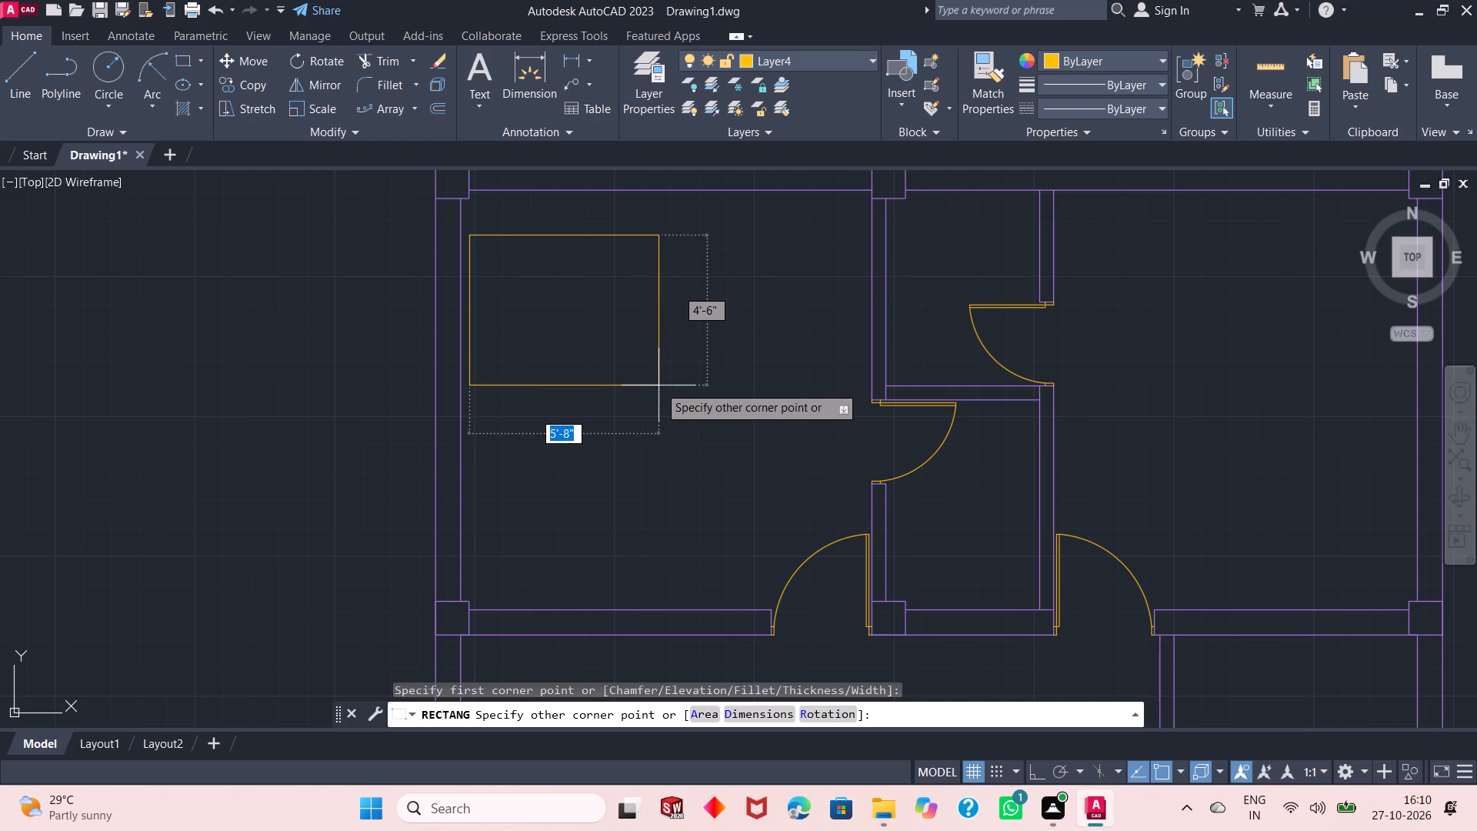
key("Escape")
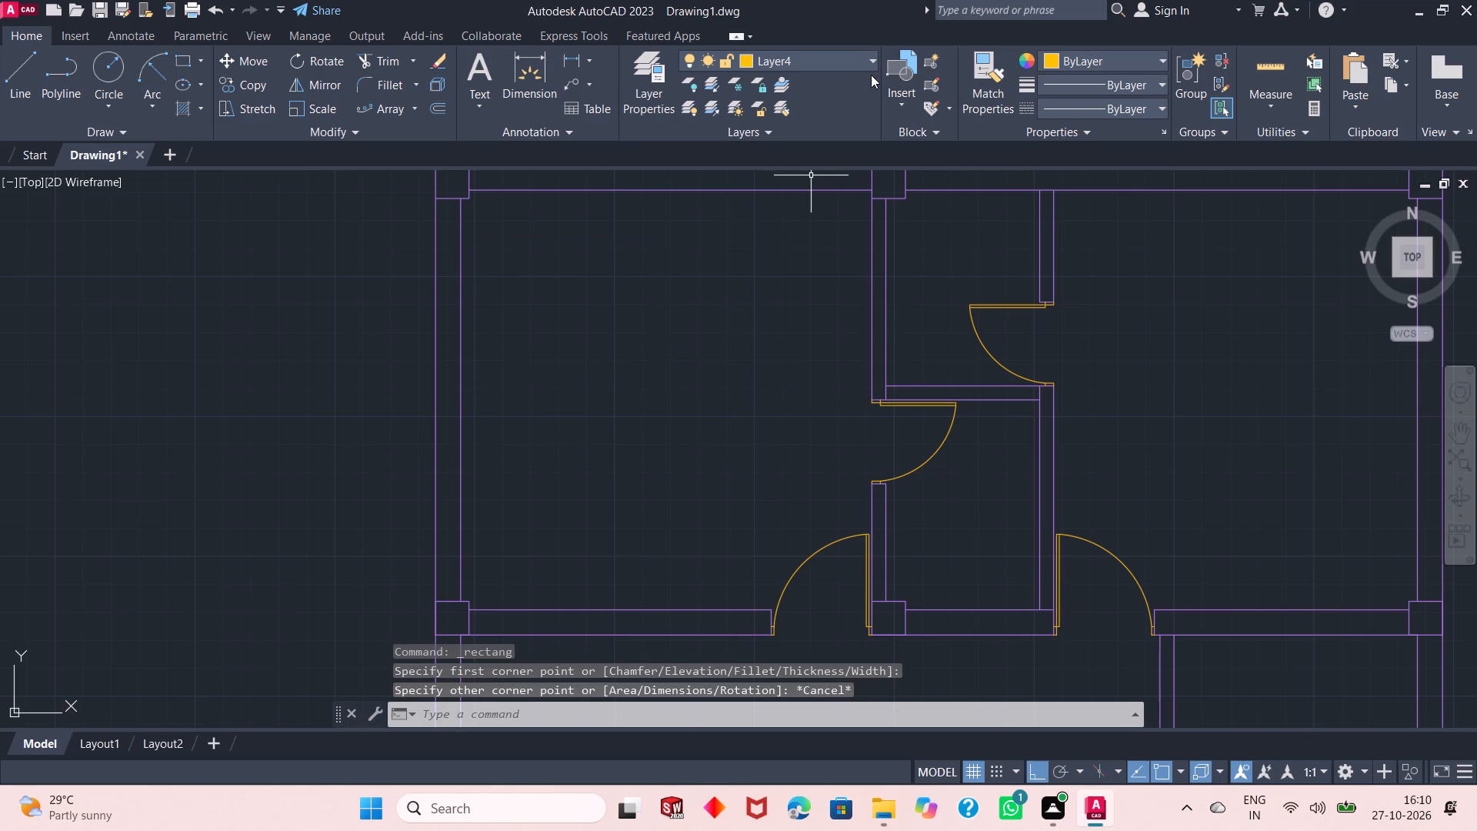
Make Layer3 the current layer.
left_click(847, 75)
left_click(837, 65)
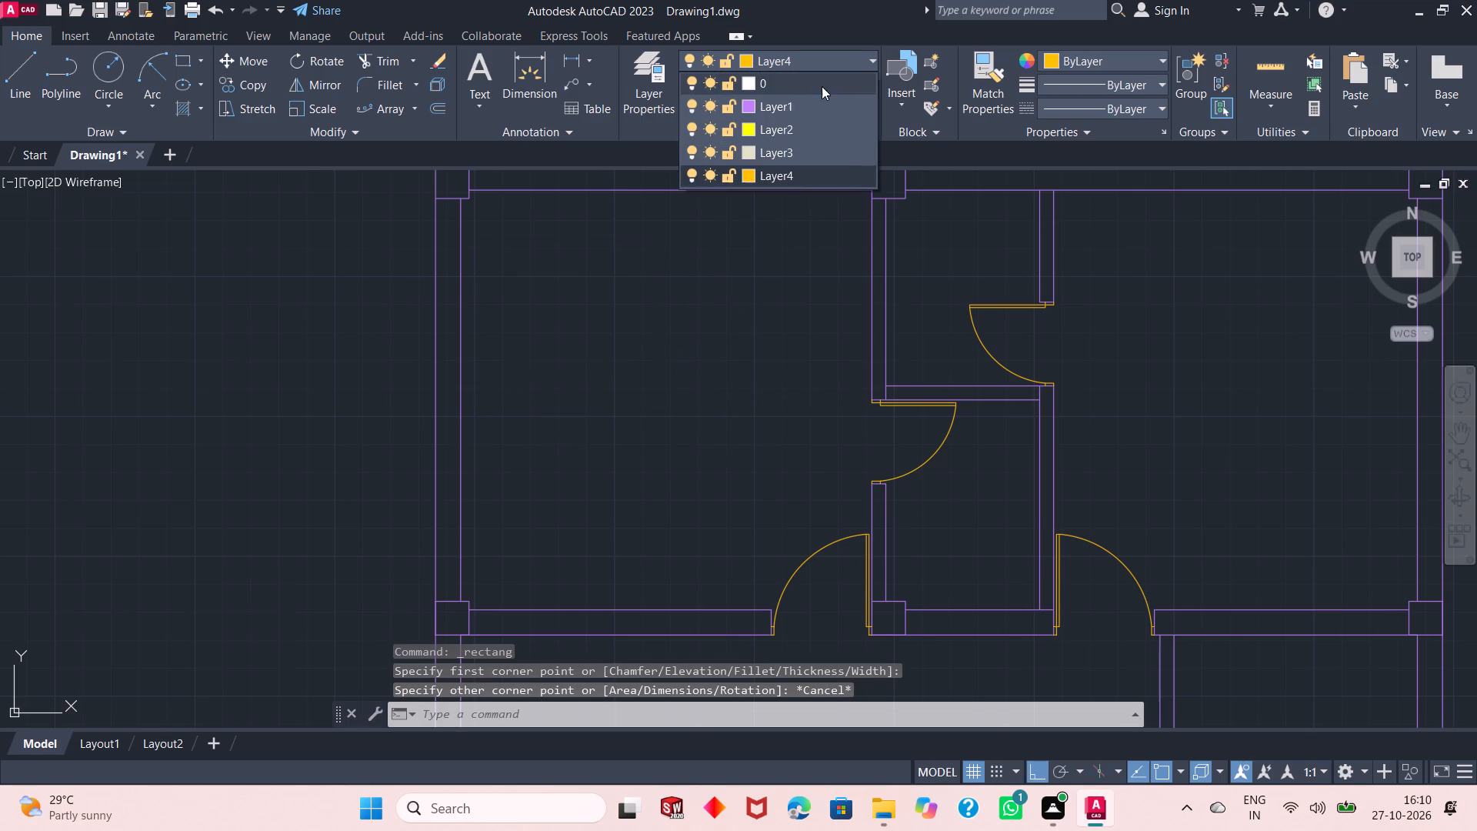
left_click(790, 150)
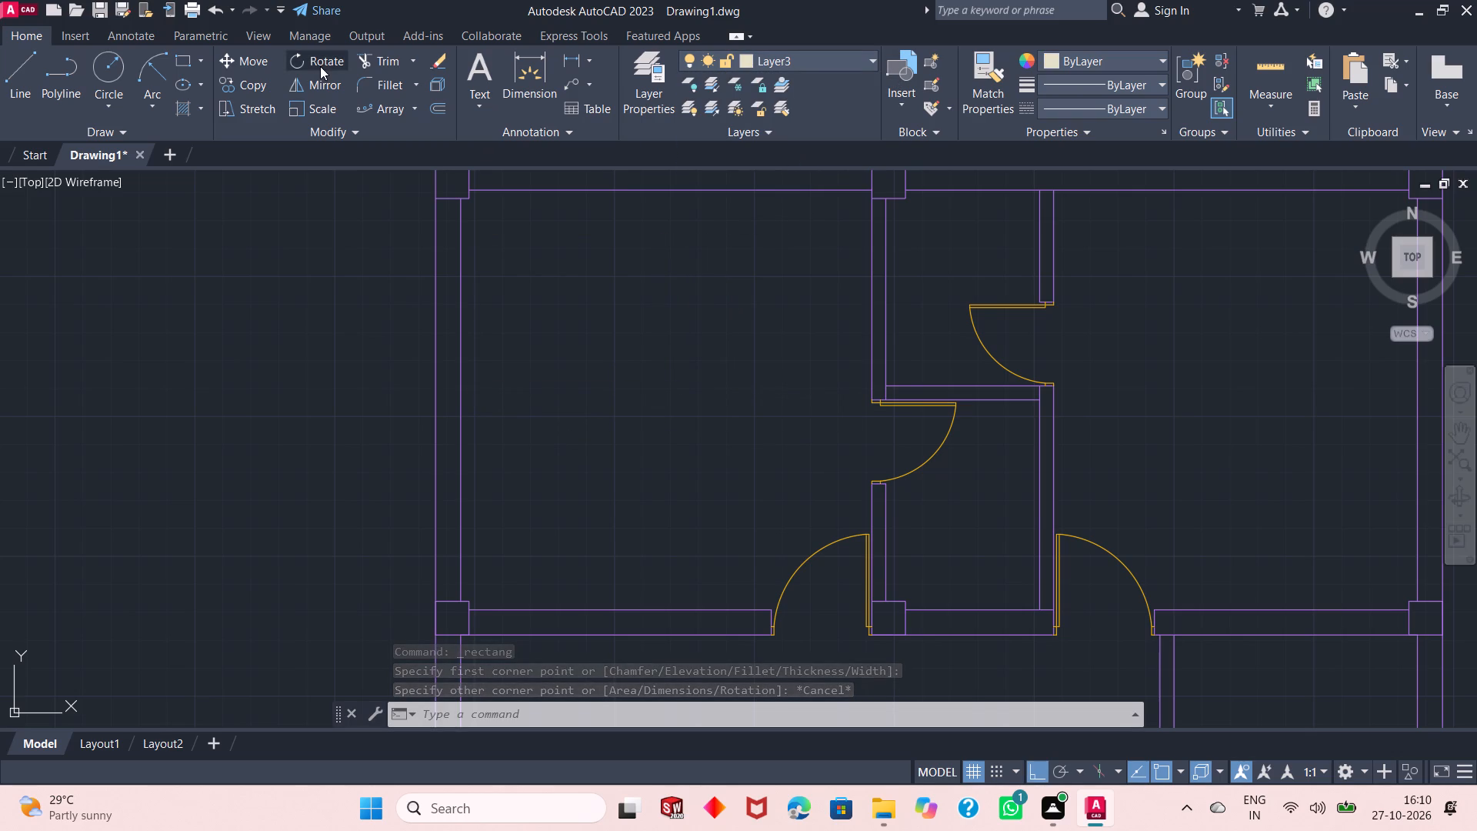
Draw a 5'6" by 4'6" rectangle in the upper-left room, starting about 1'1" below the upper wall, in line with the corner column's inner edge.
left_click(182, 60)
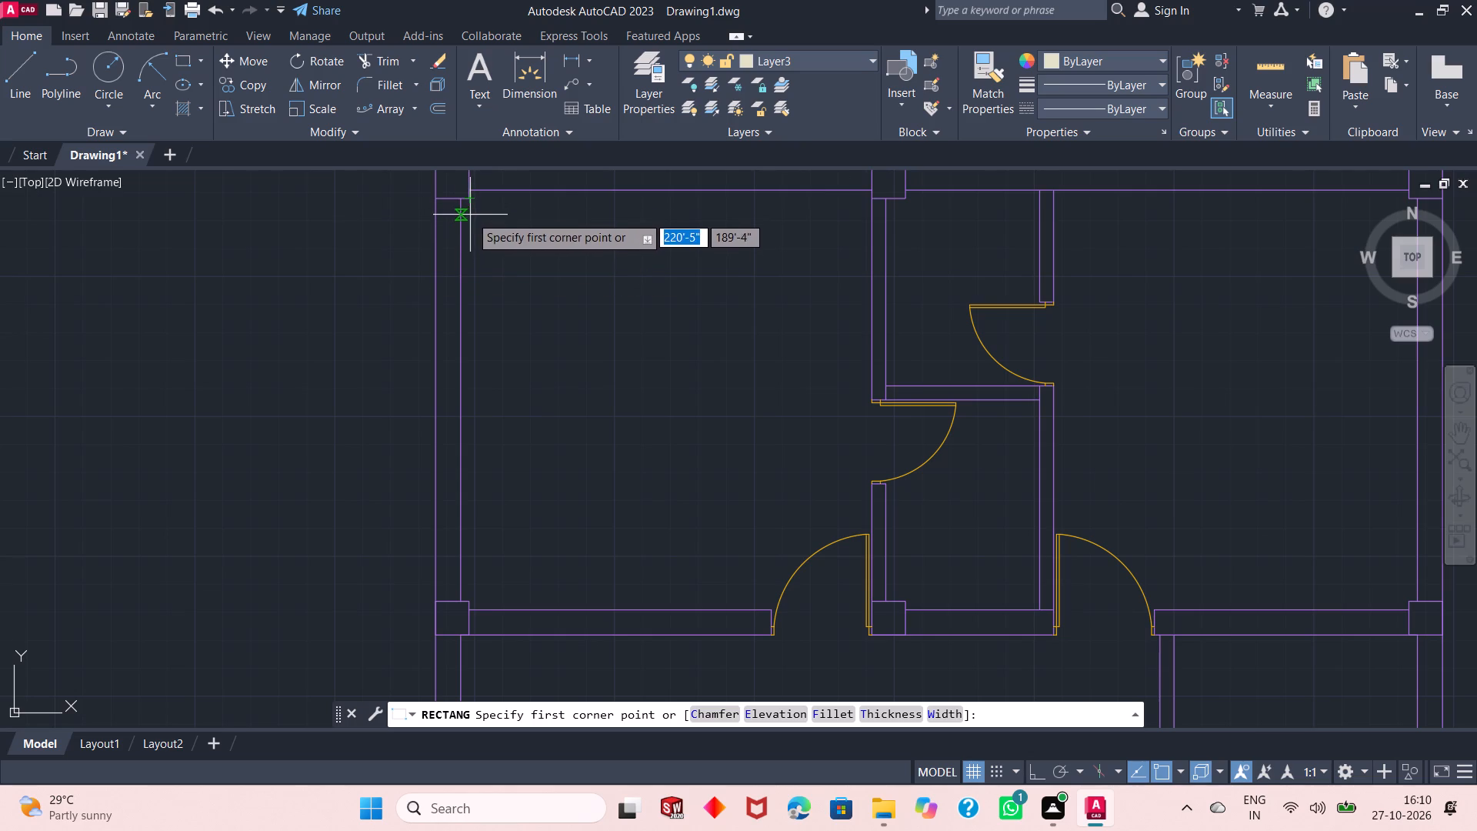
left_click_drag(472, 228, 543, 263)
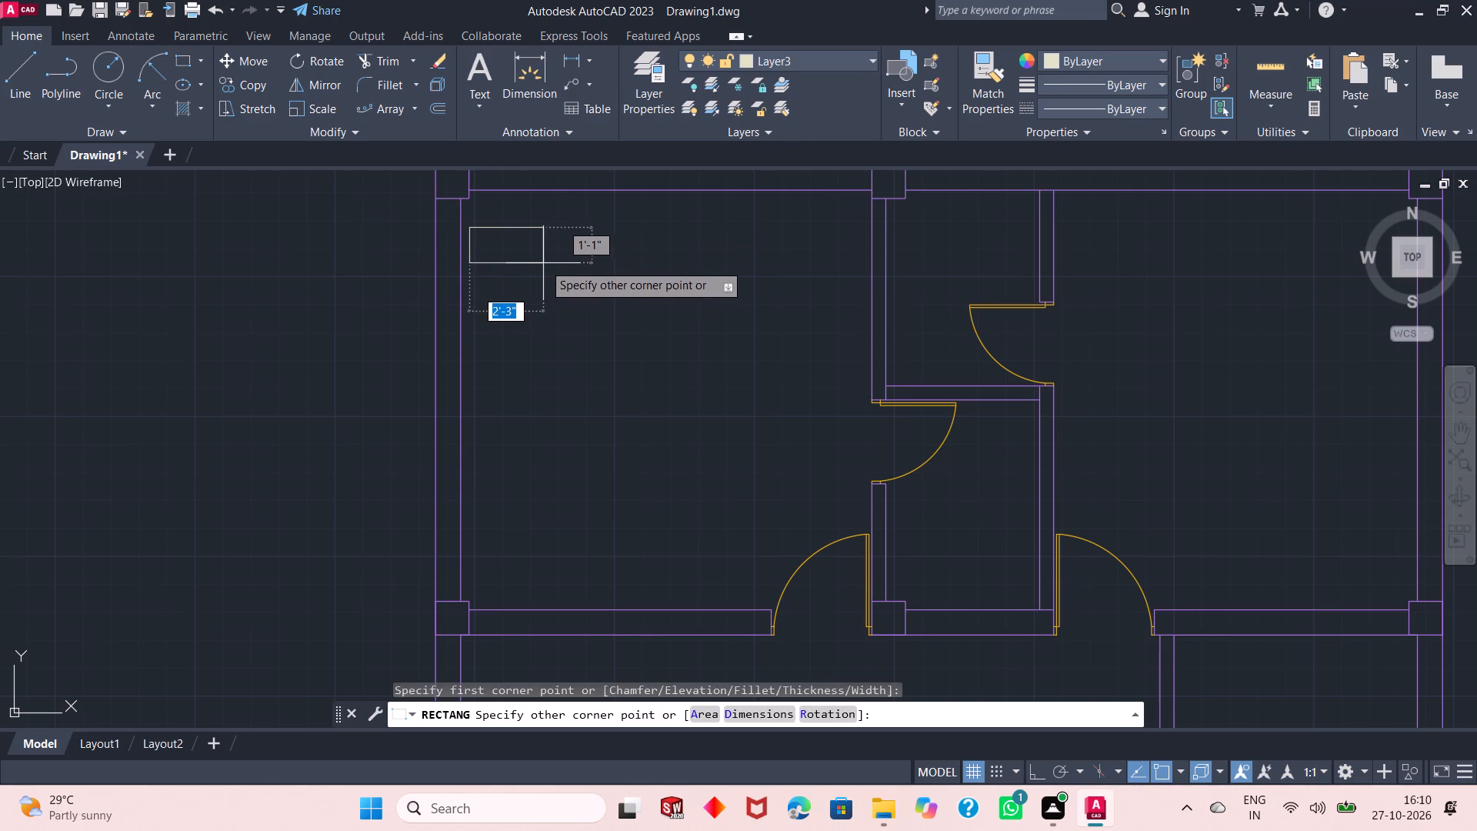
left_click_drag(543, 263, 548, 269)
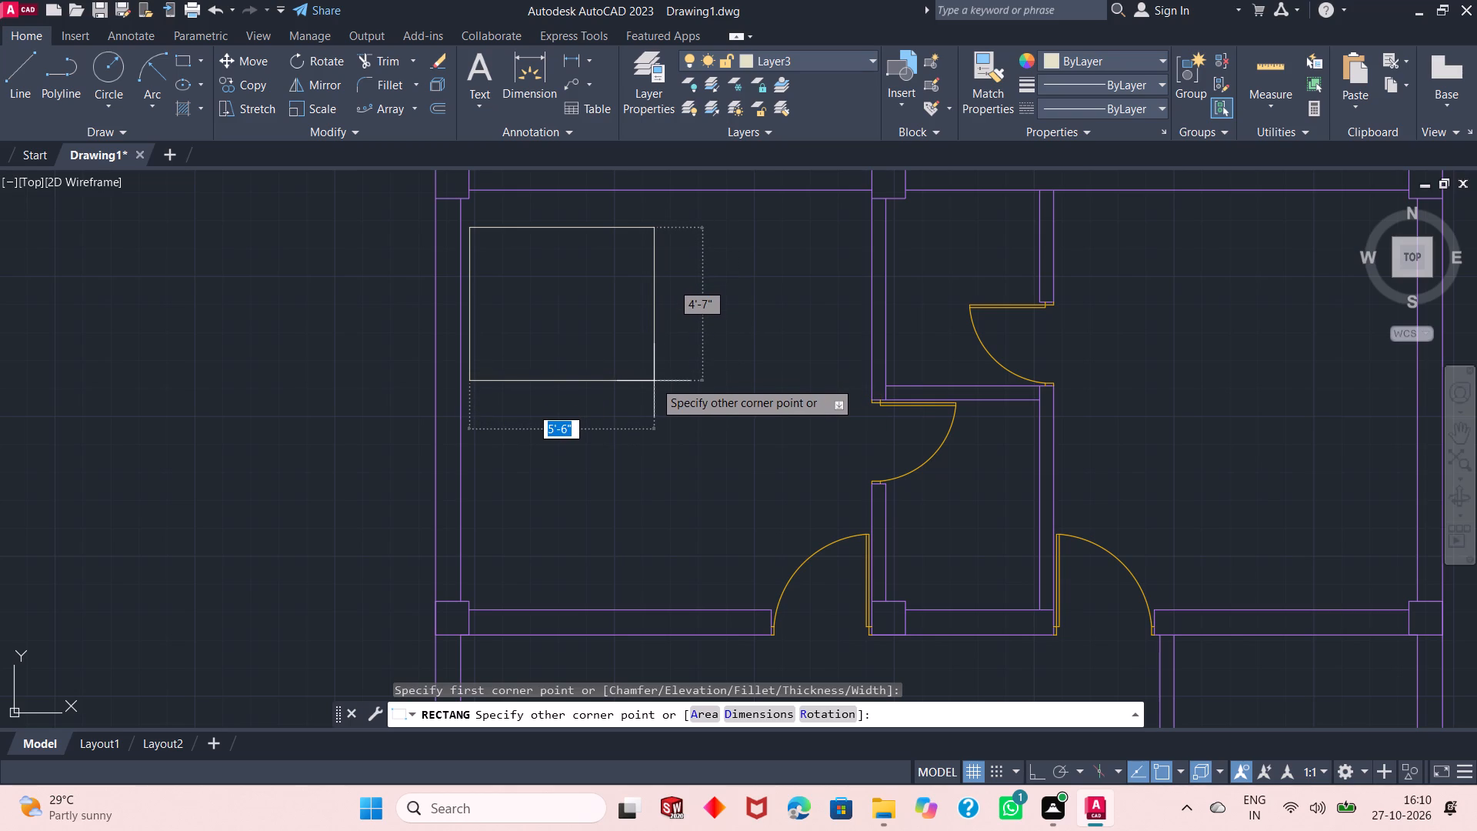
type("5'6\"")
key("Tab")
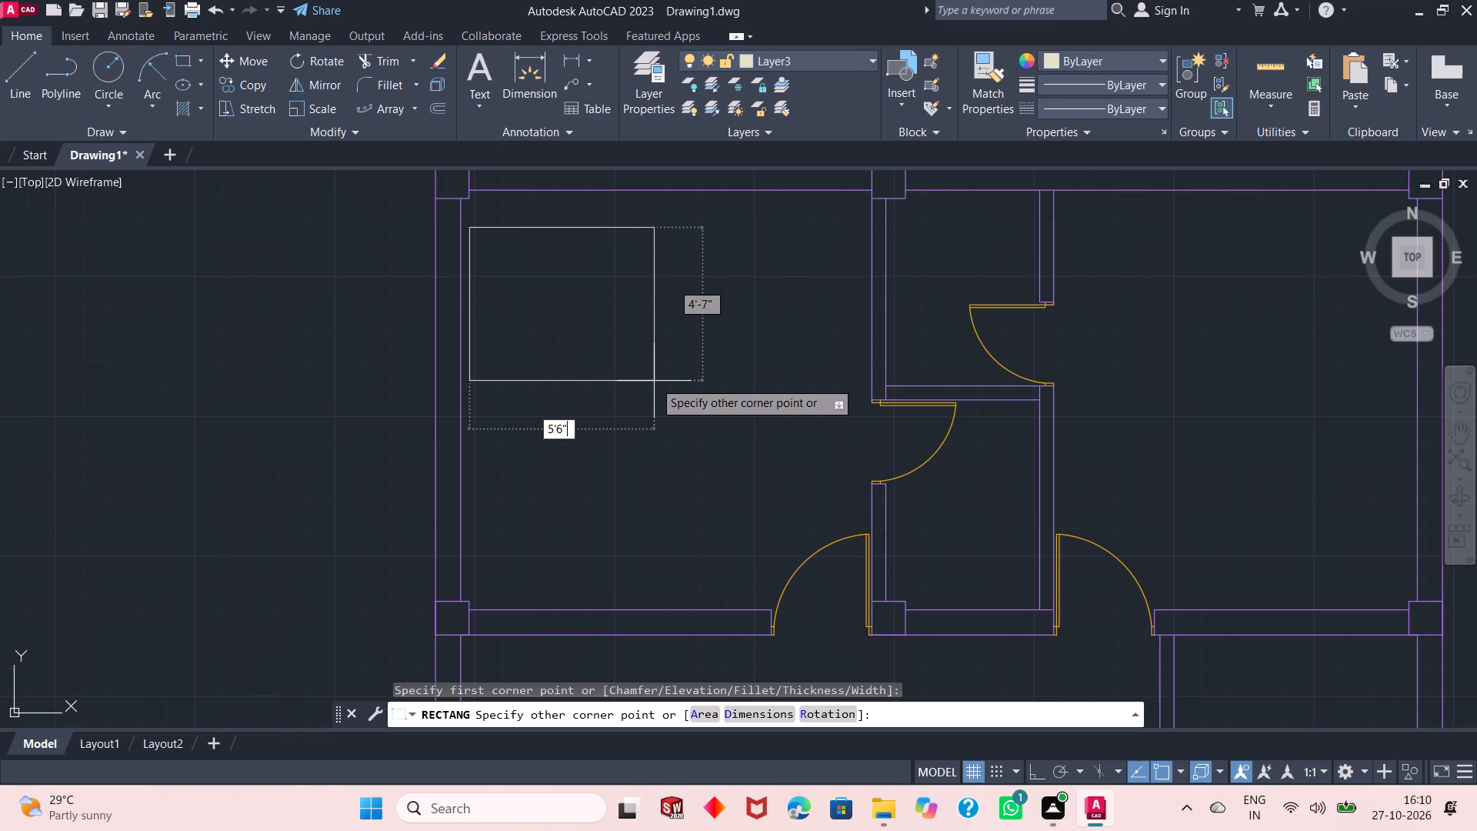
key("4")
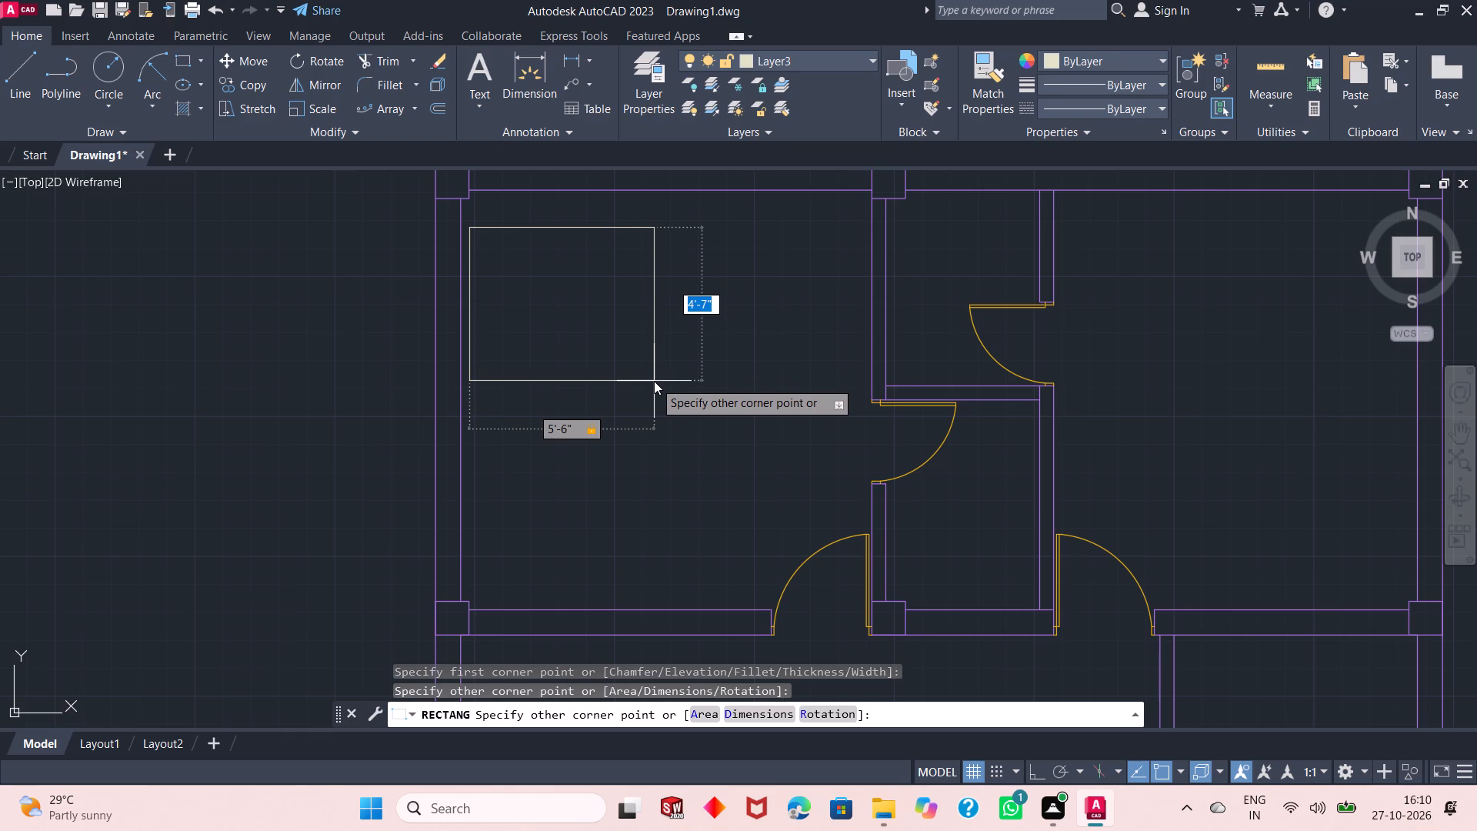
type("'6\"")
key("Return")
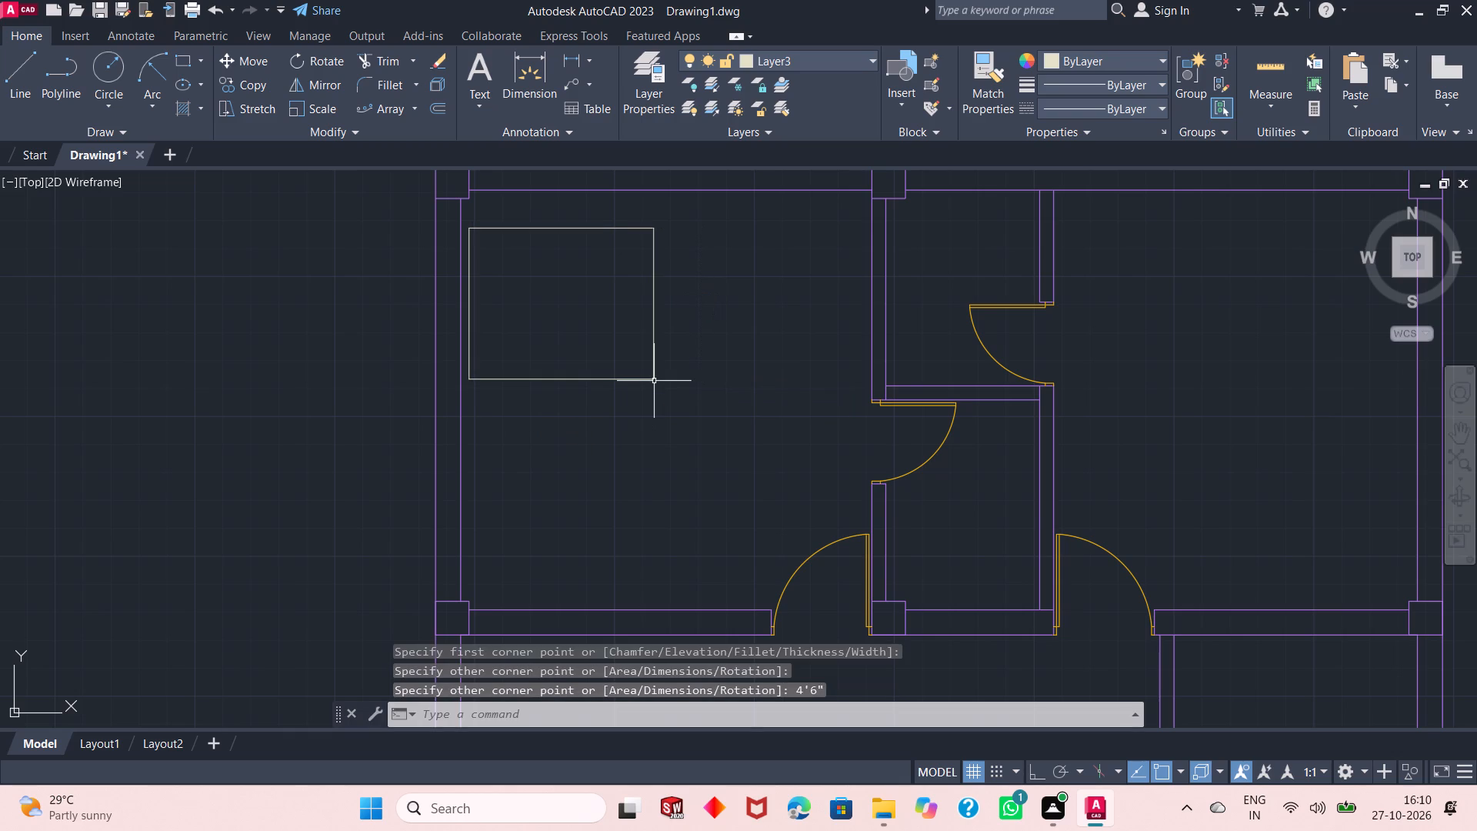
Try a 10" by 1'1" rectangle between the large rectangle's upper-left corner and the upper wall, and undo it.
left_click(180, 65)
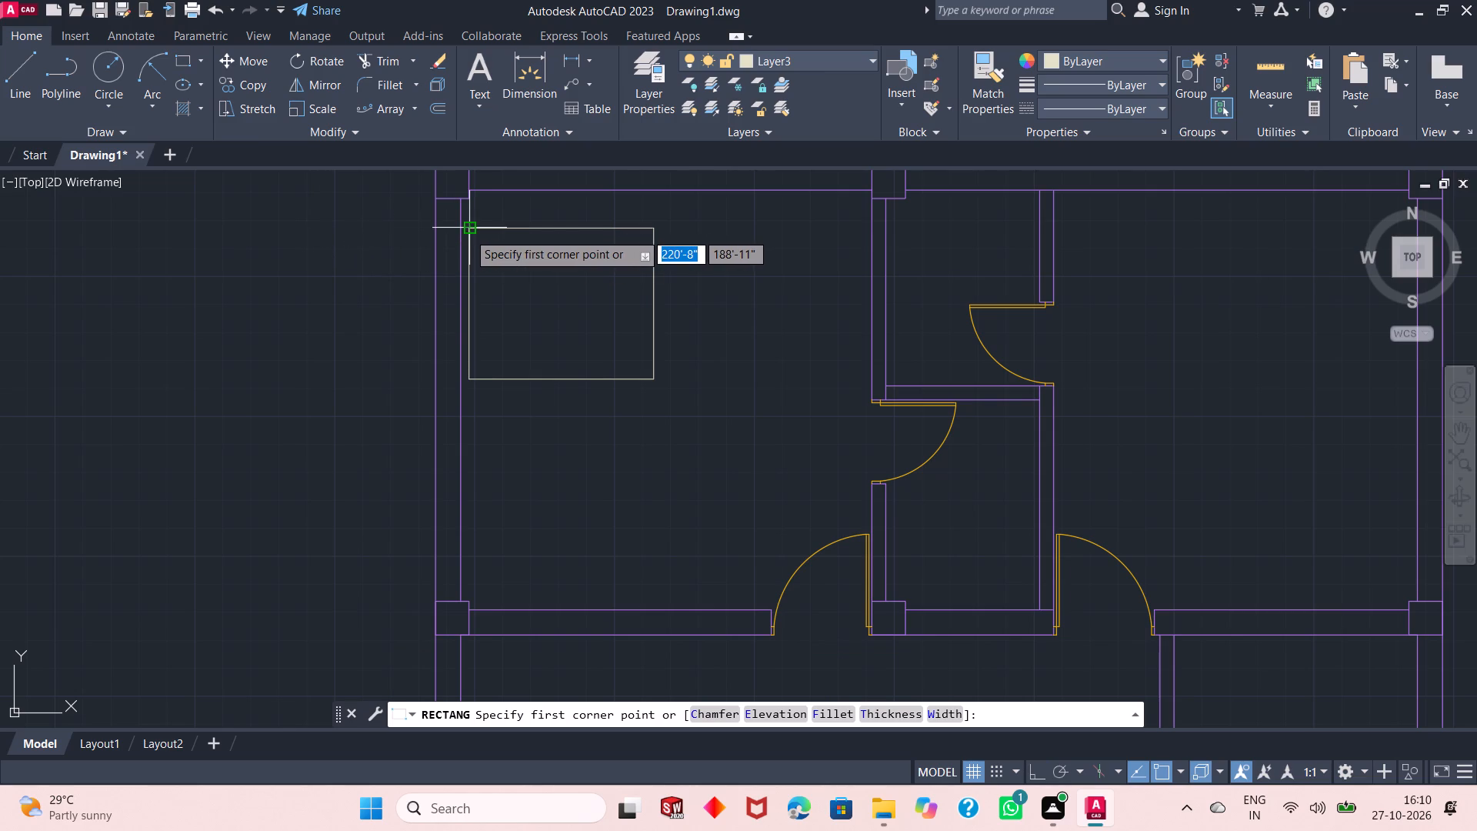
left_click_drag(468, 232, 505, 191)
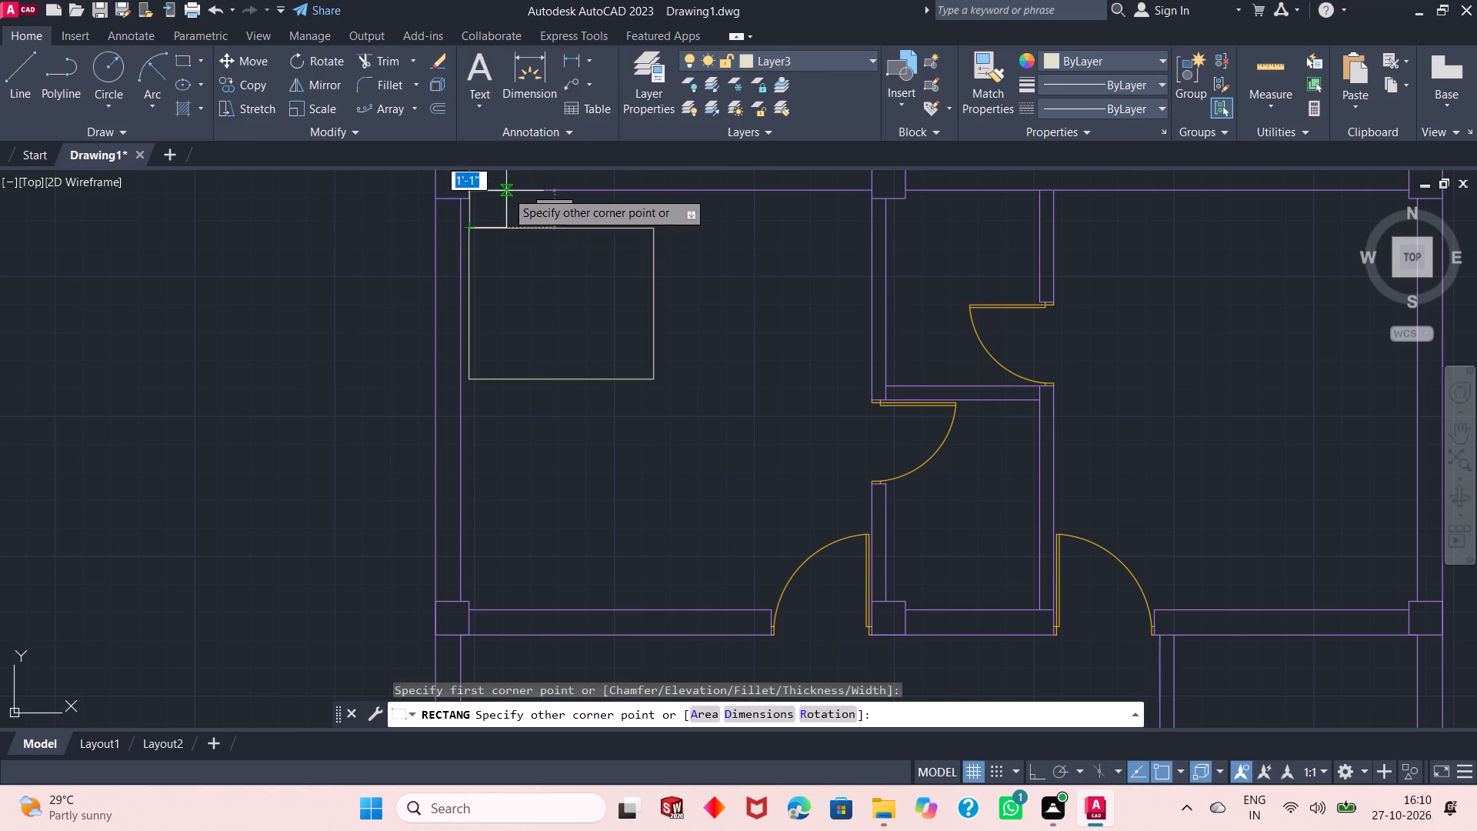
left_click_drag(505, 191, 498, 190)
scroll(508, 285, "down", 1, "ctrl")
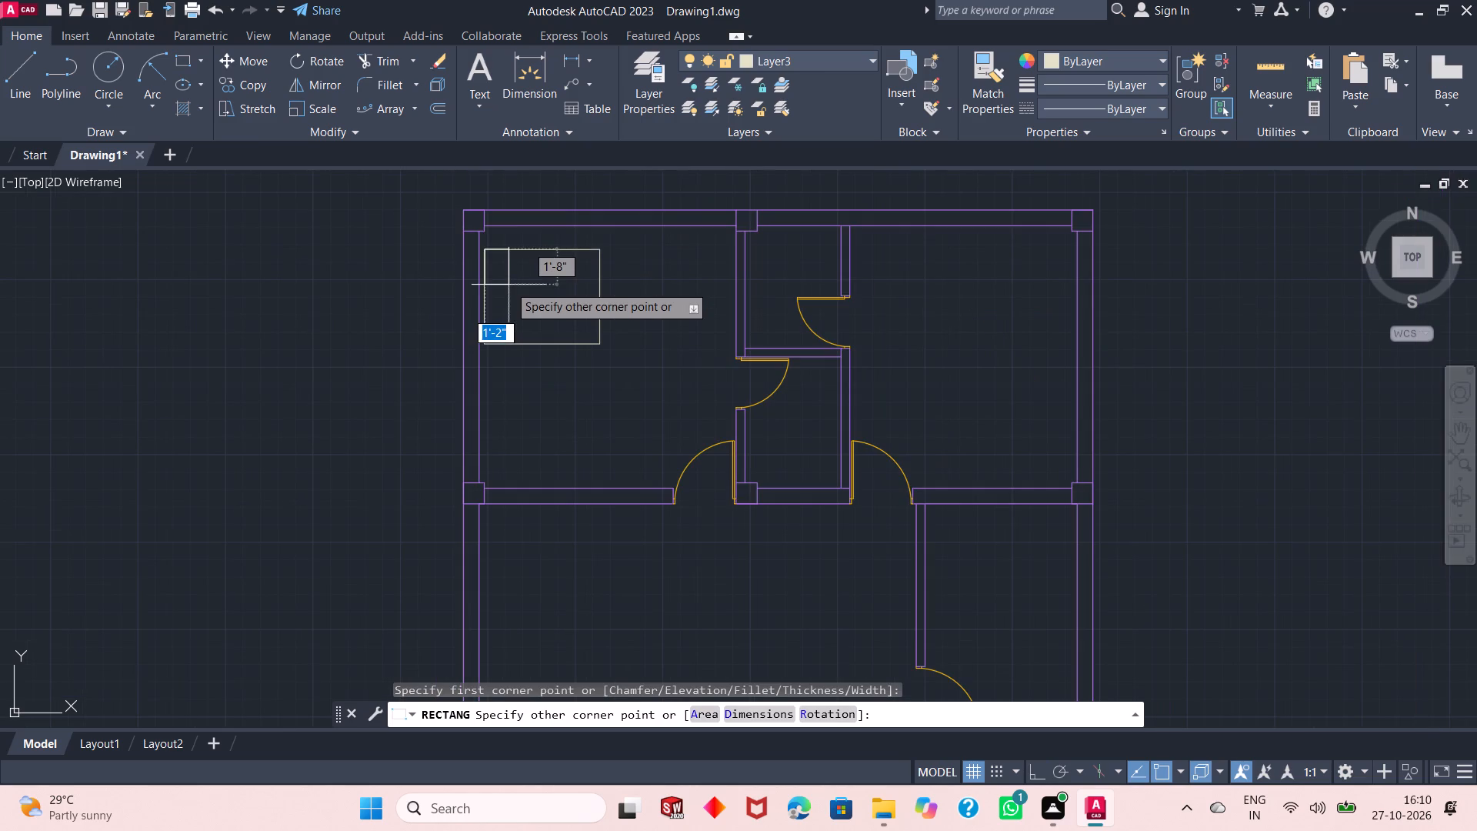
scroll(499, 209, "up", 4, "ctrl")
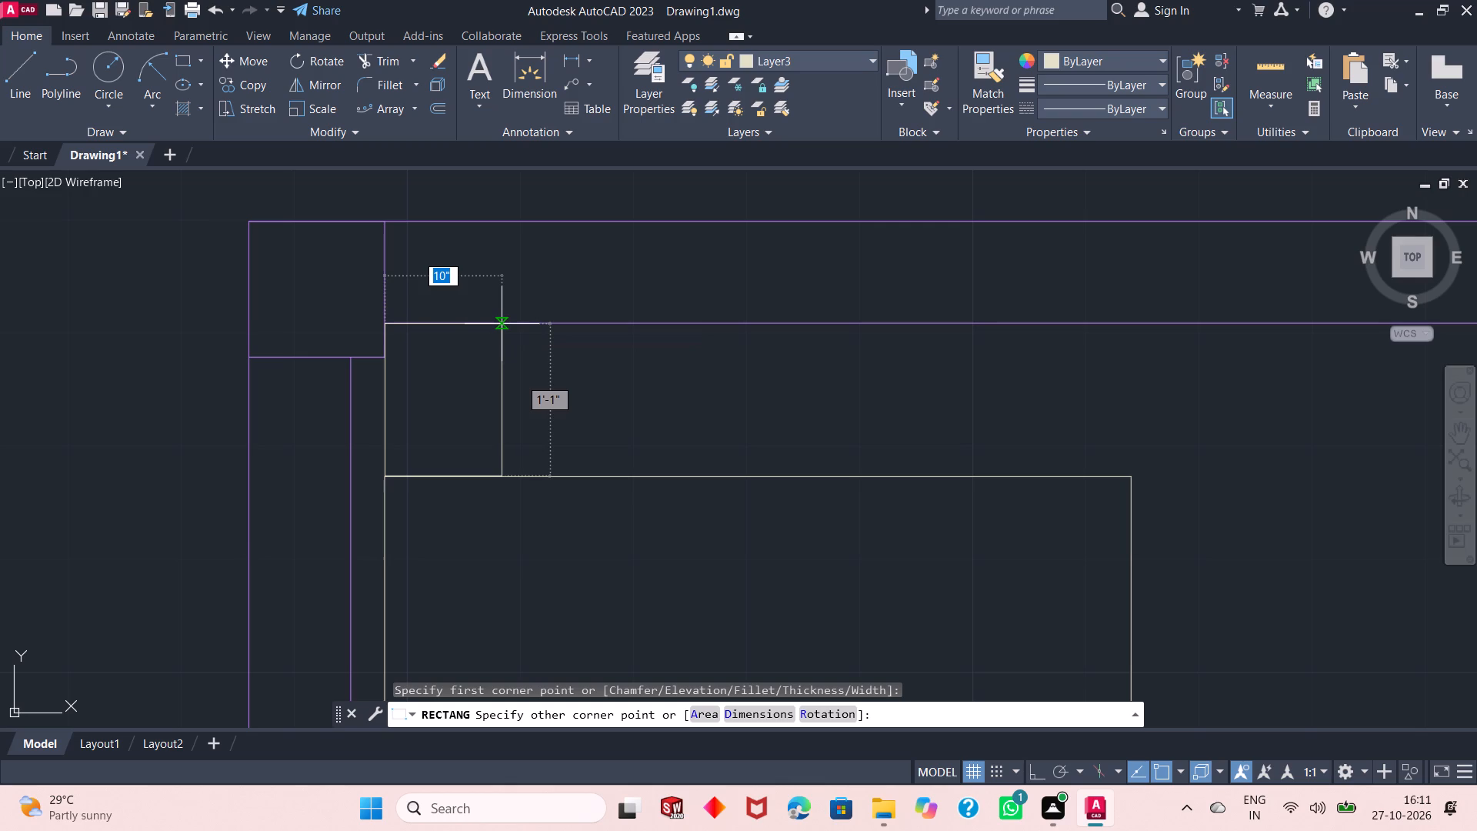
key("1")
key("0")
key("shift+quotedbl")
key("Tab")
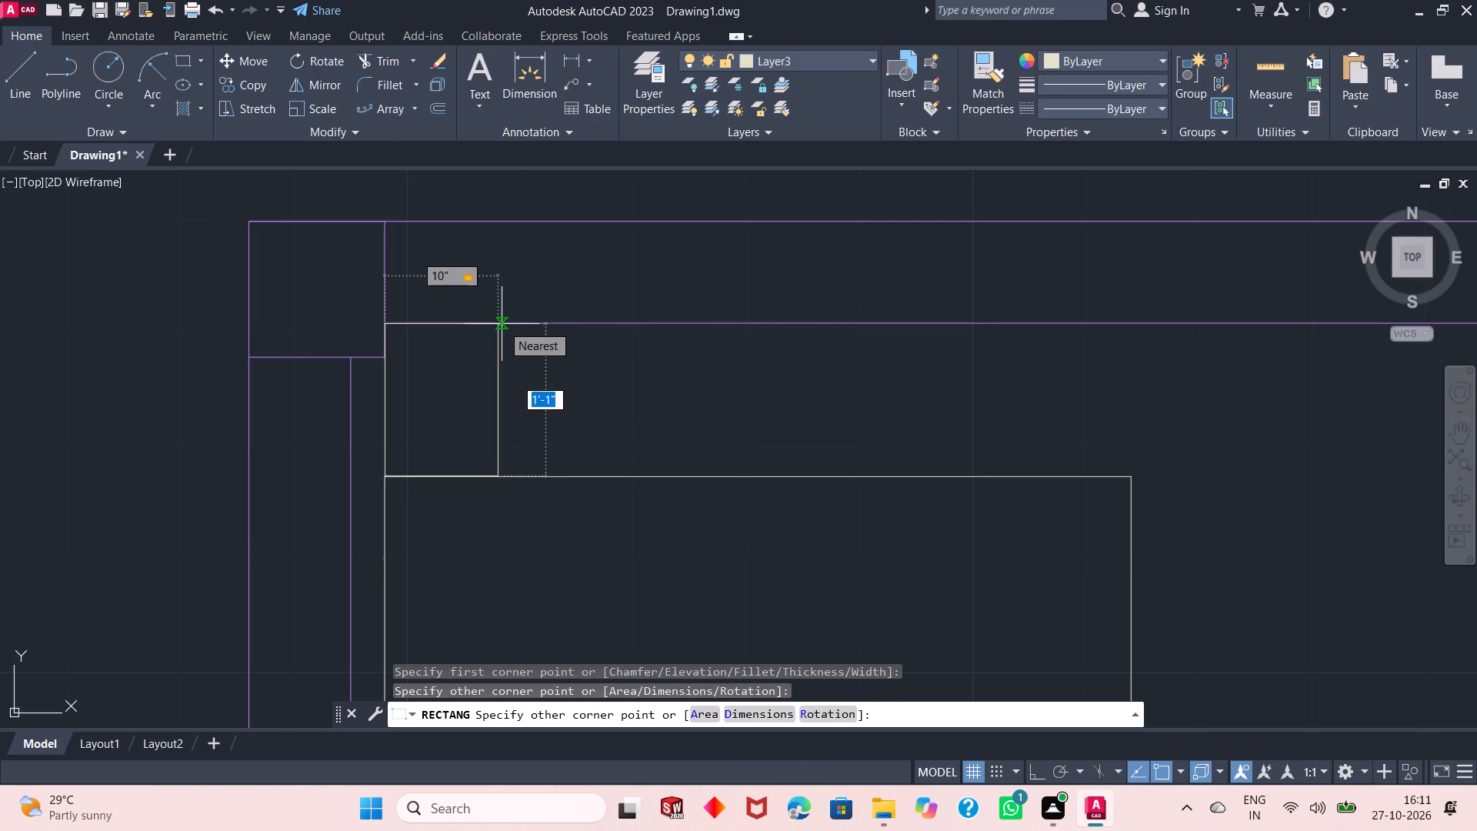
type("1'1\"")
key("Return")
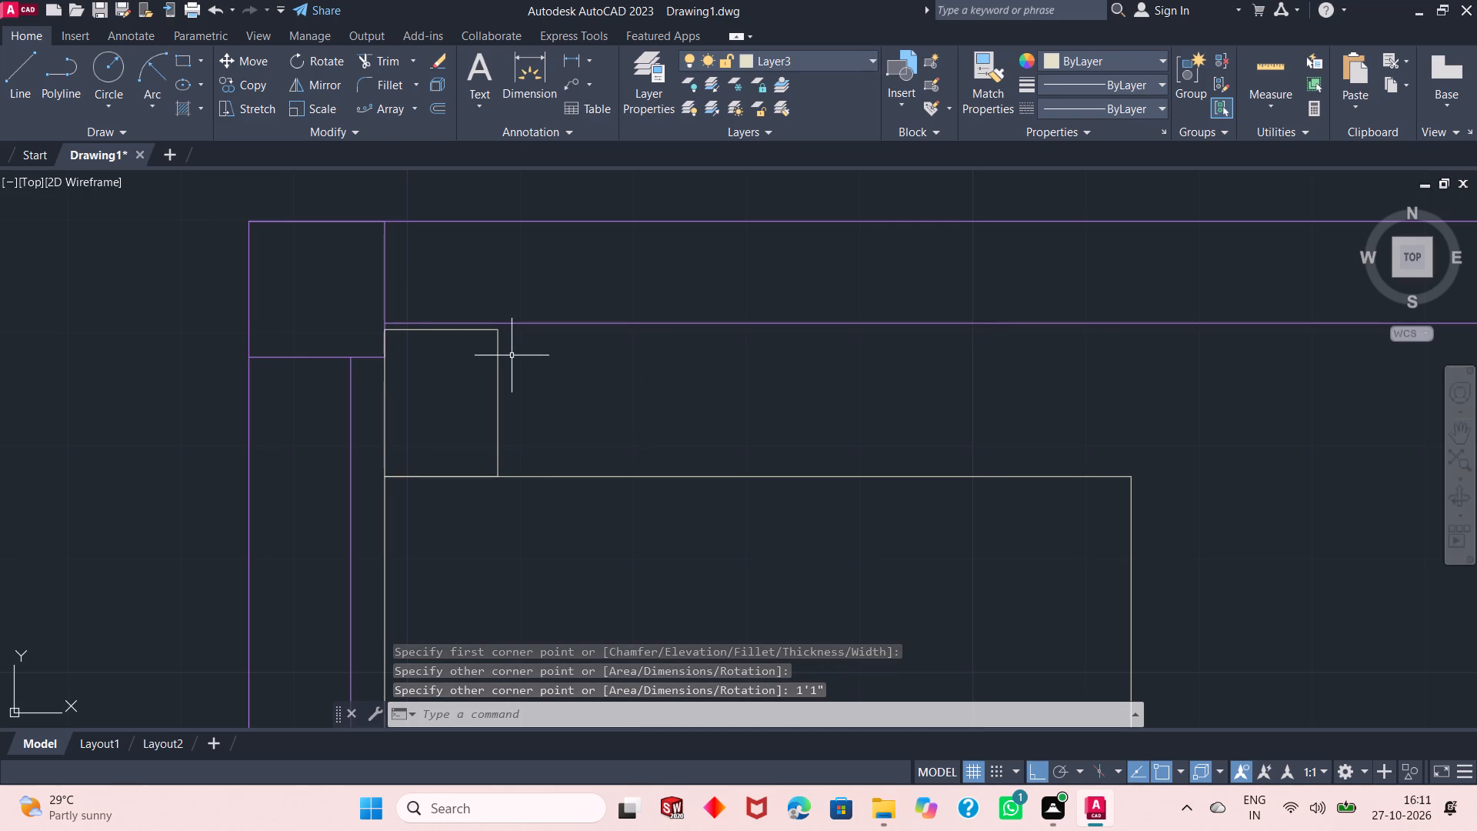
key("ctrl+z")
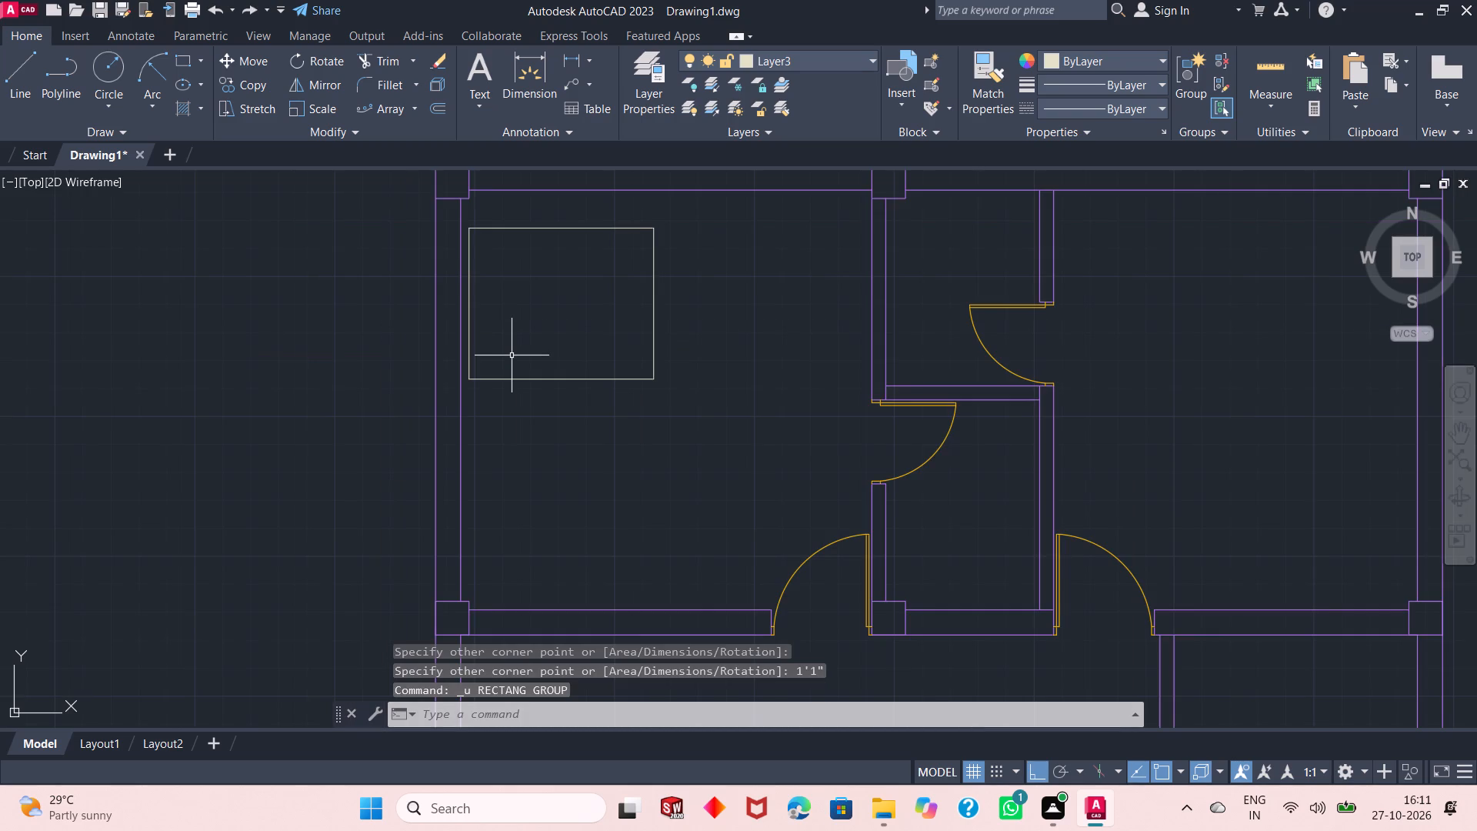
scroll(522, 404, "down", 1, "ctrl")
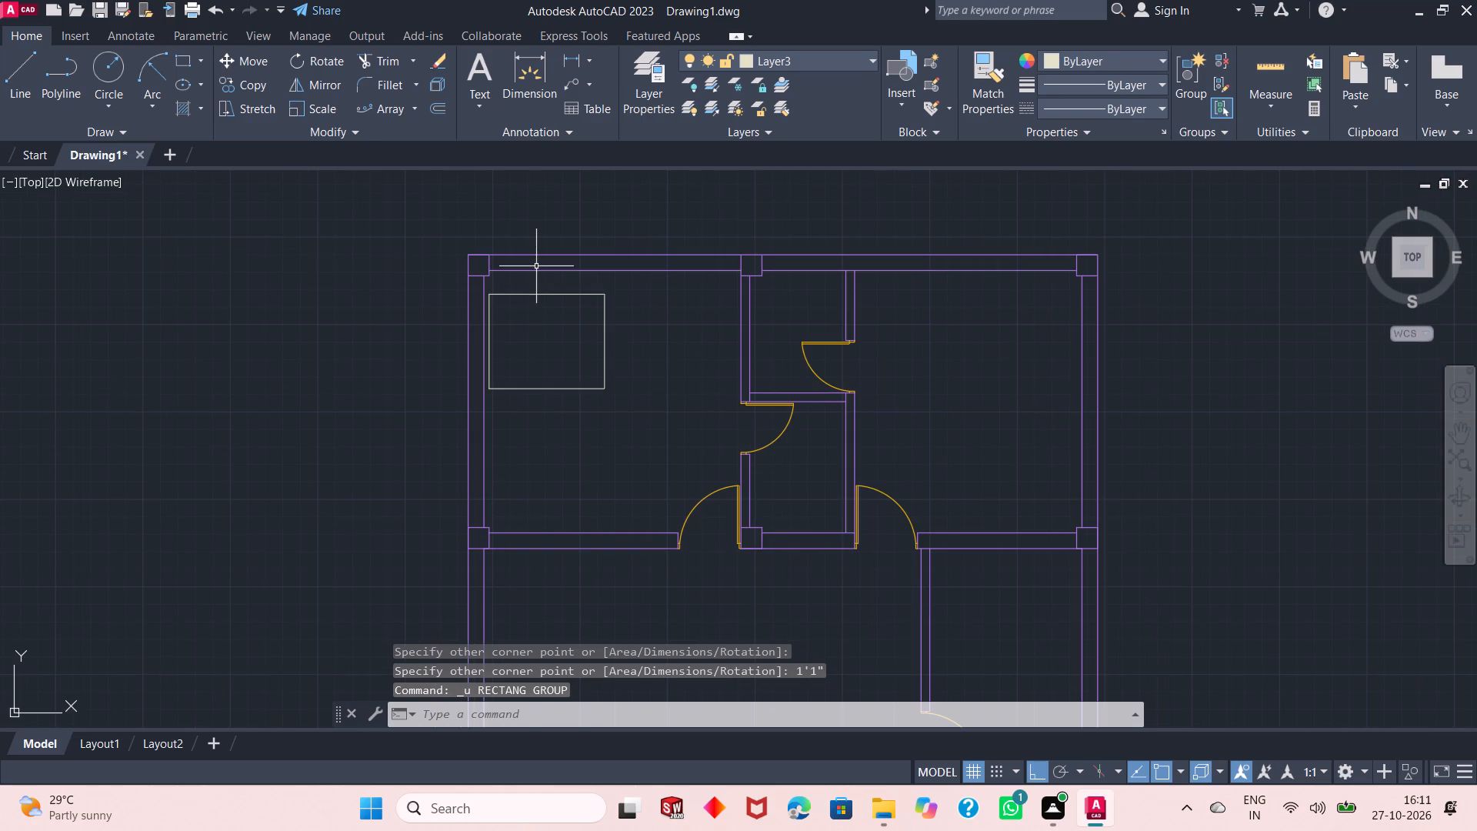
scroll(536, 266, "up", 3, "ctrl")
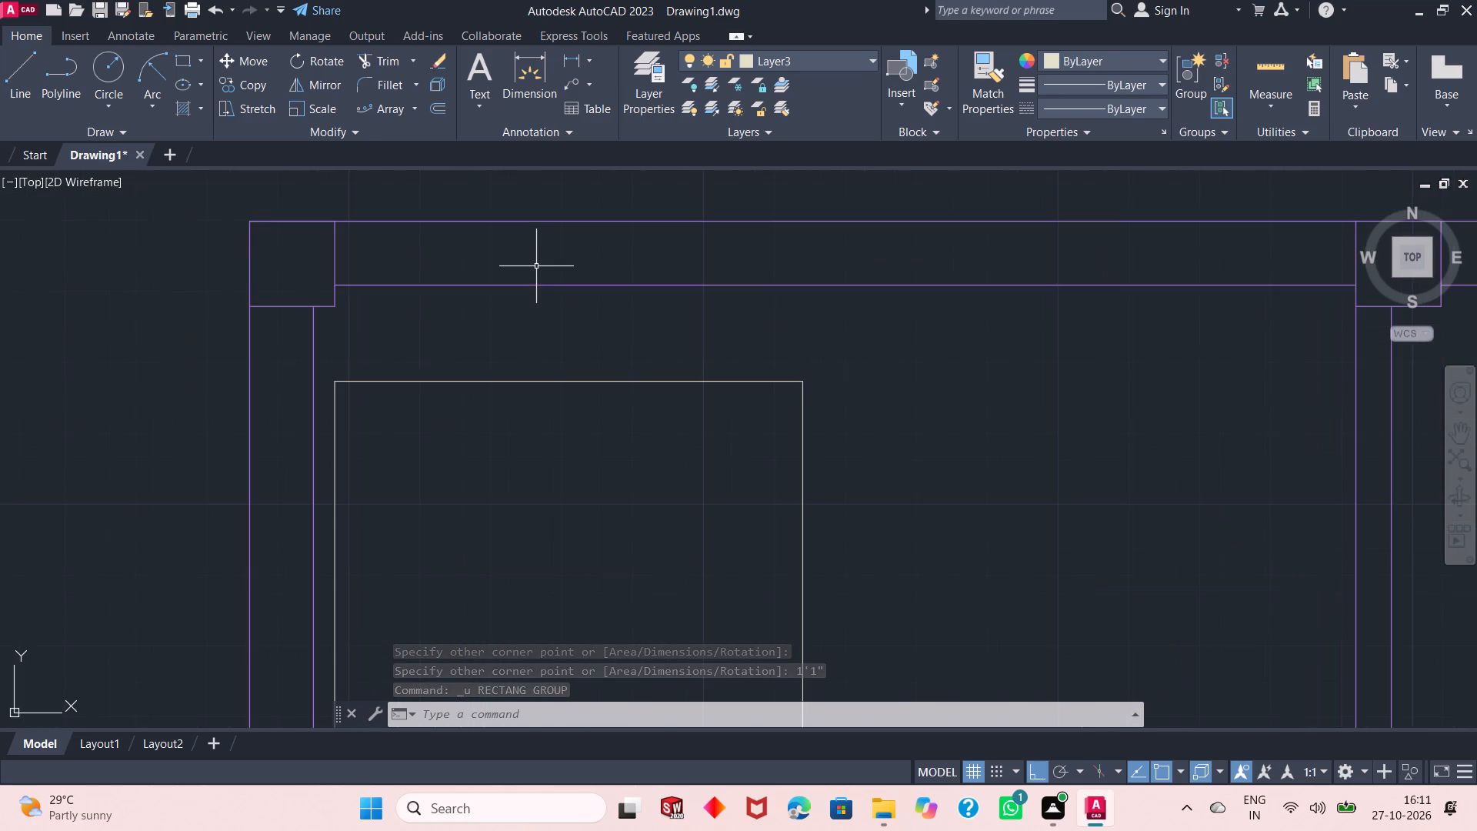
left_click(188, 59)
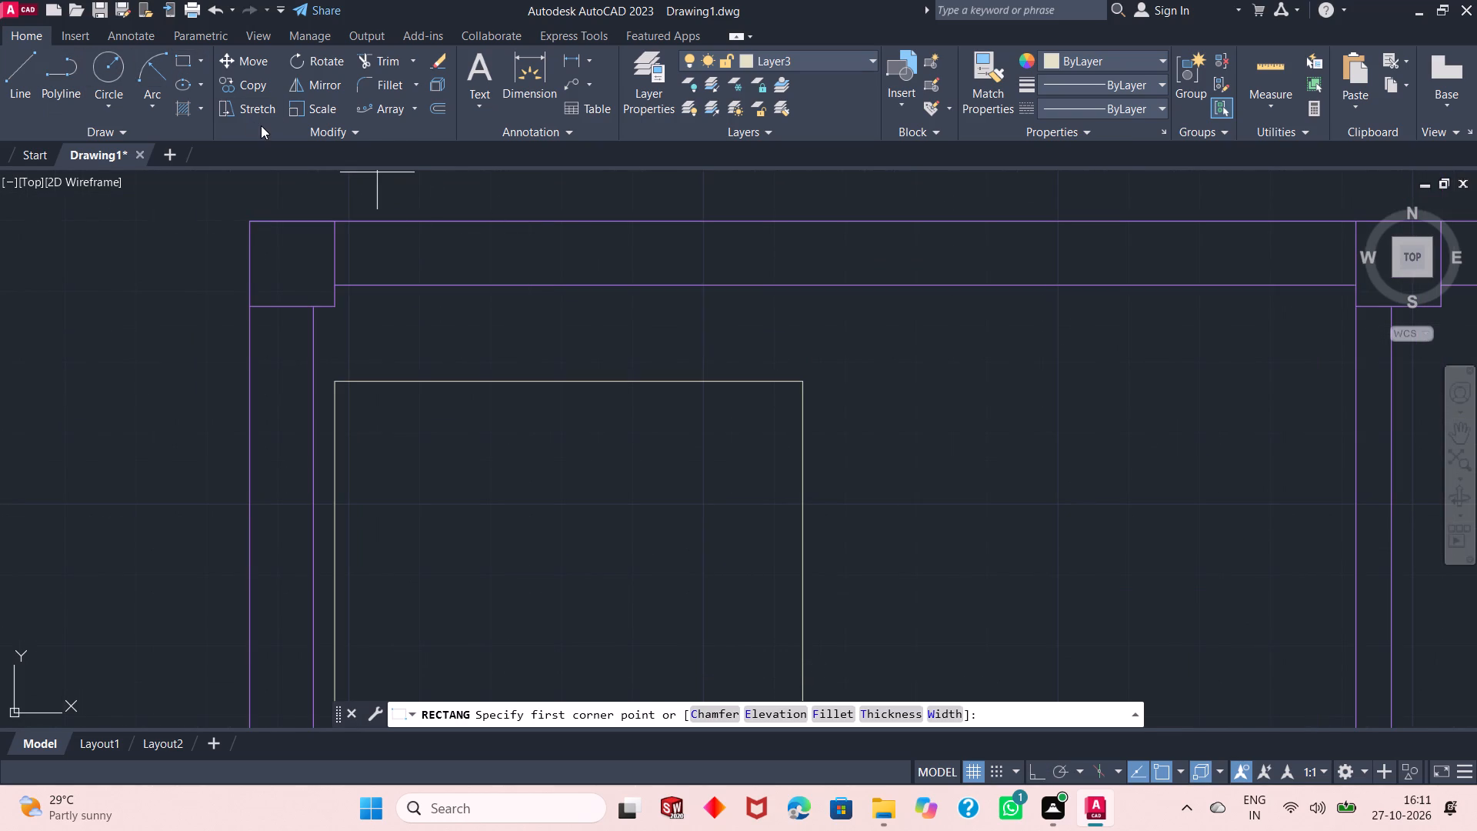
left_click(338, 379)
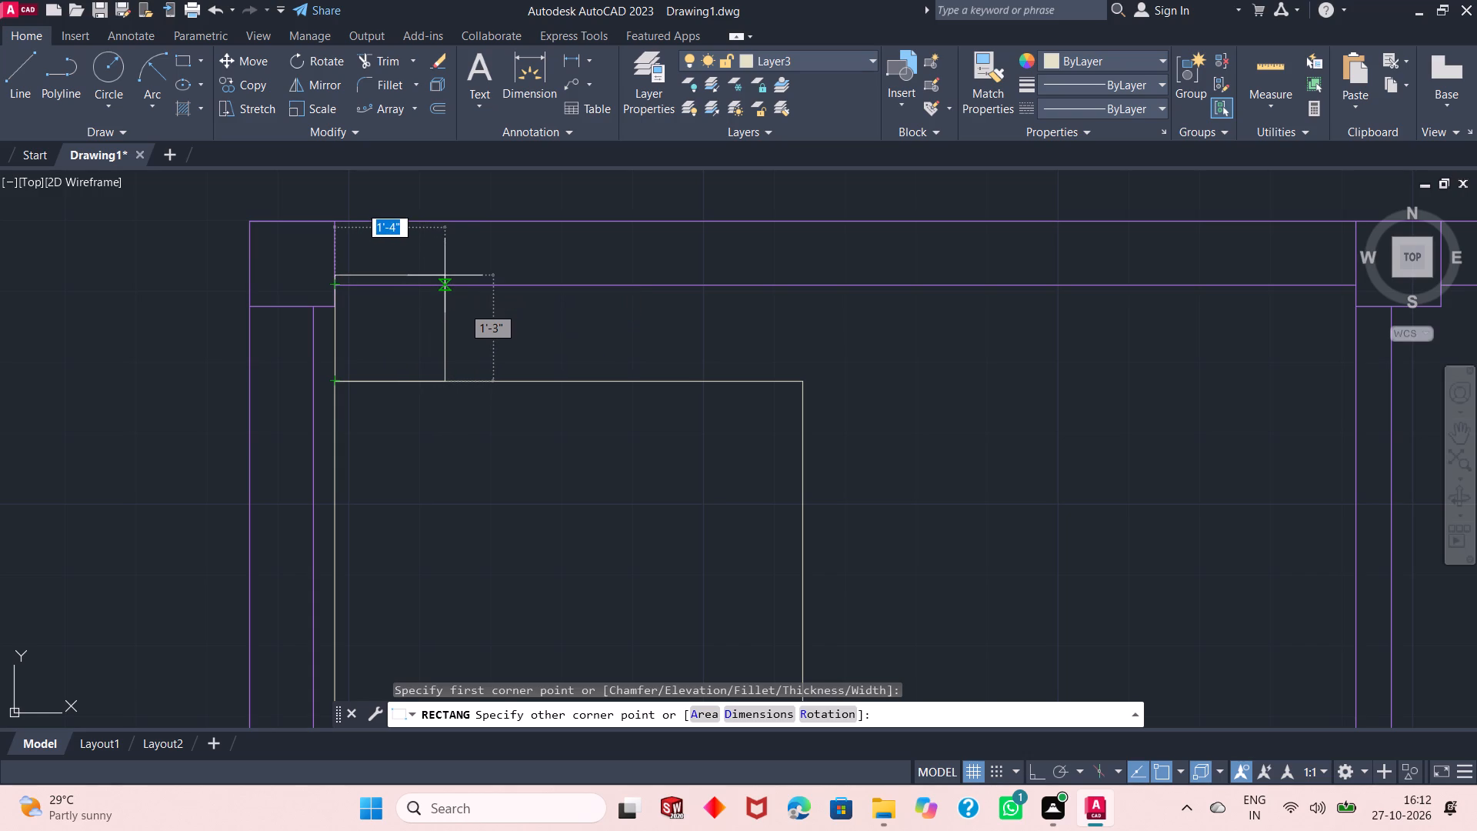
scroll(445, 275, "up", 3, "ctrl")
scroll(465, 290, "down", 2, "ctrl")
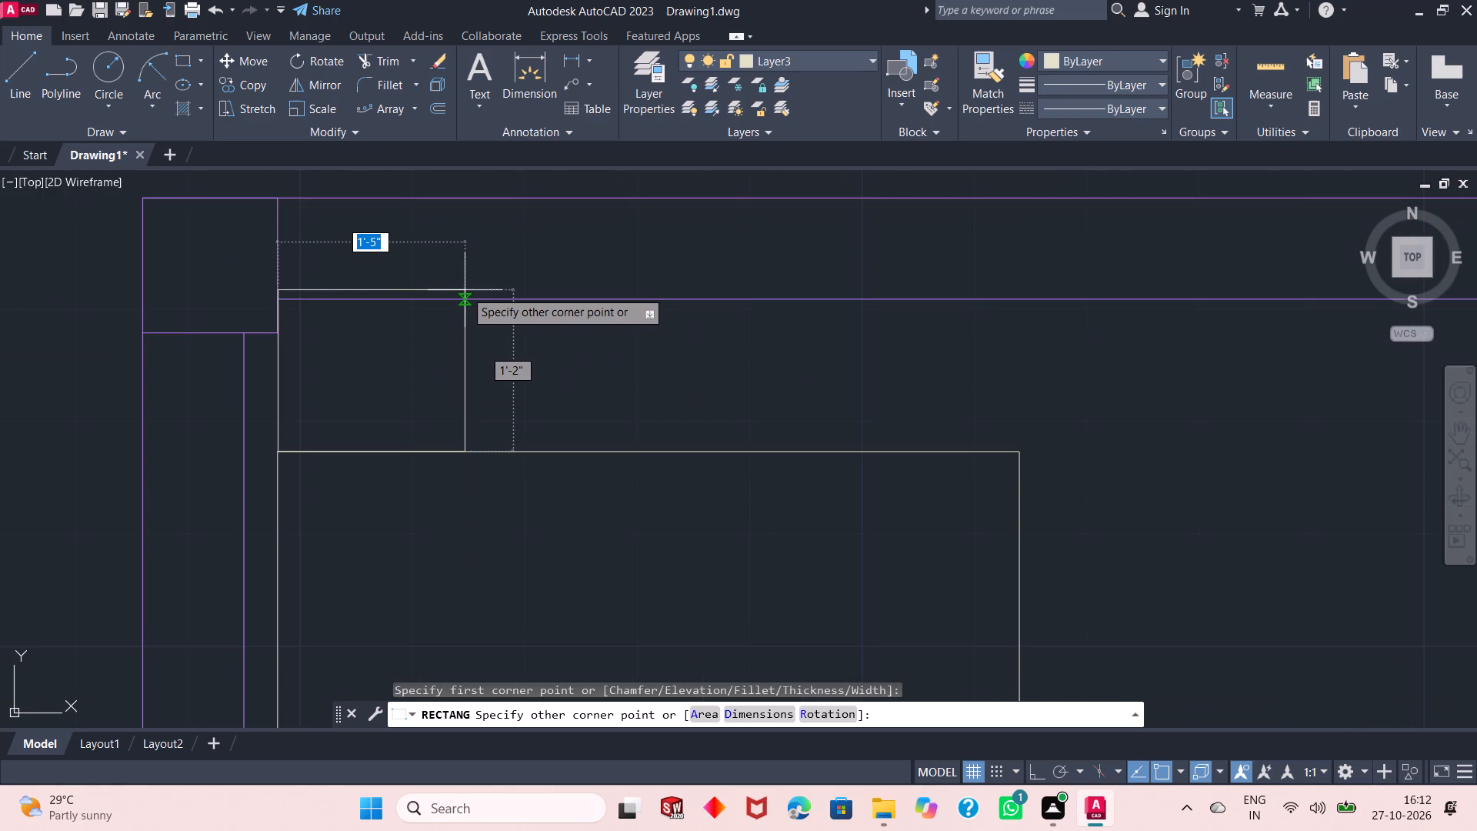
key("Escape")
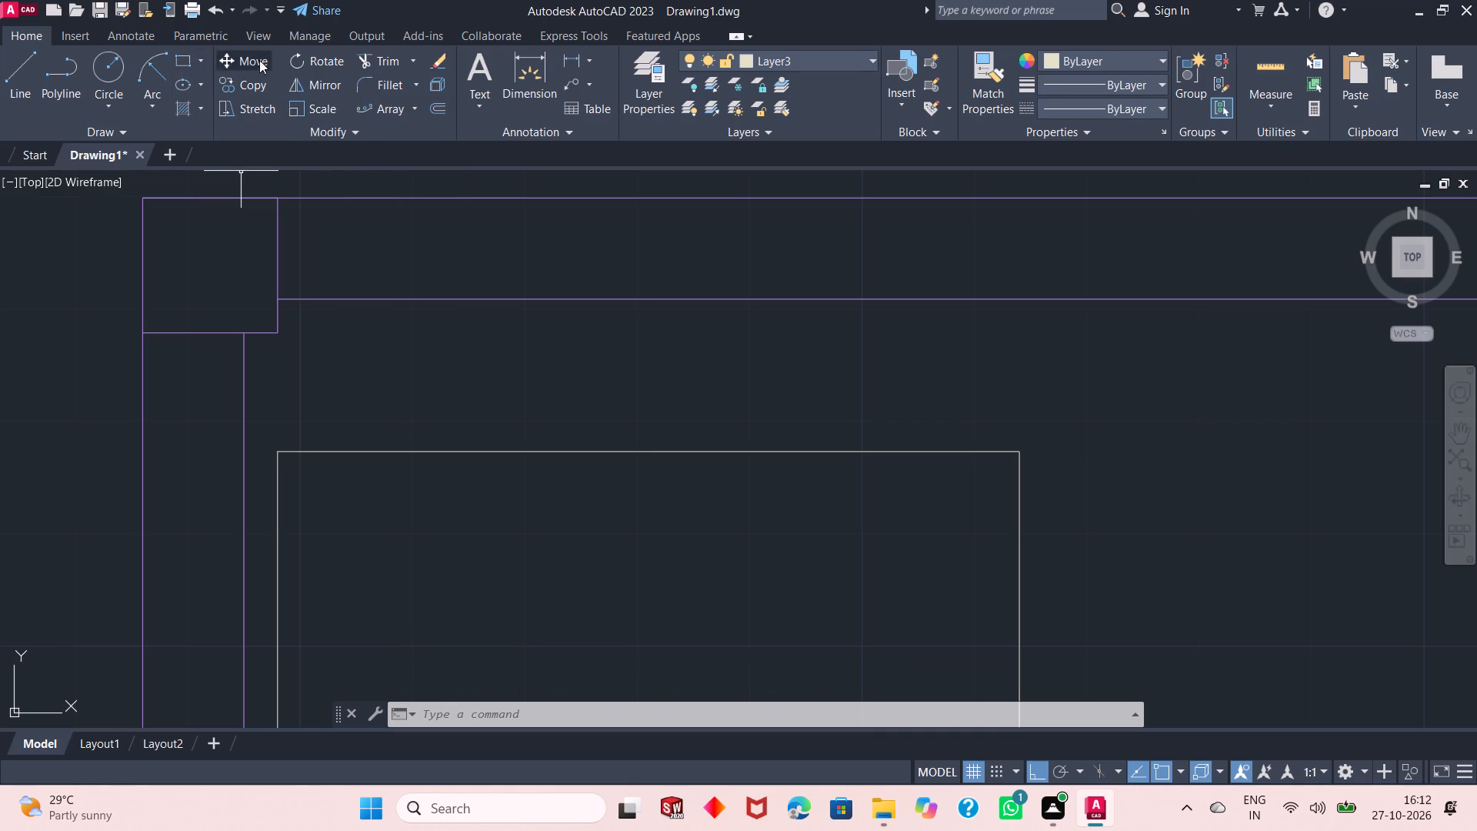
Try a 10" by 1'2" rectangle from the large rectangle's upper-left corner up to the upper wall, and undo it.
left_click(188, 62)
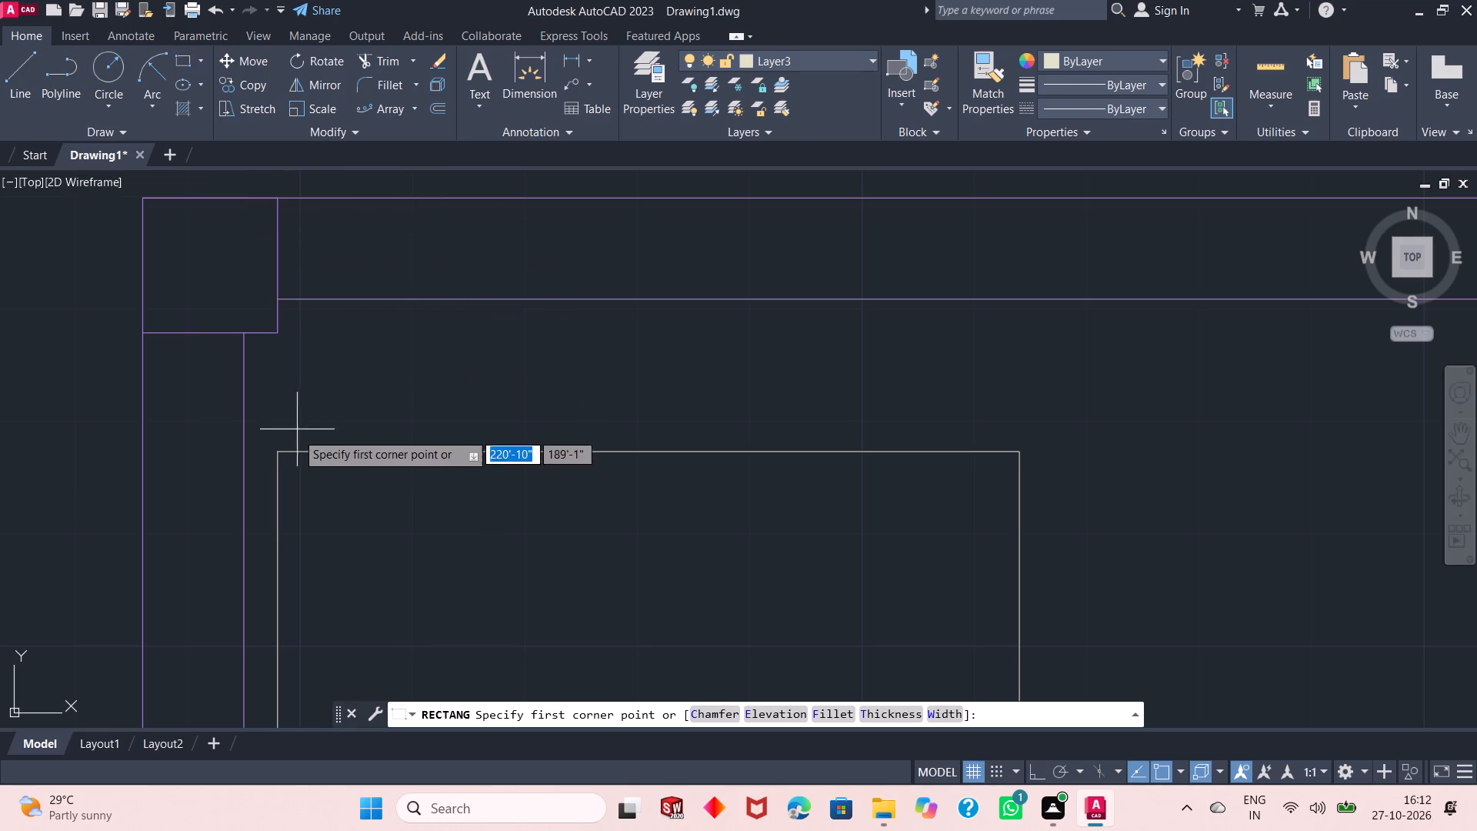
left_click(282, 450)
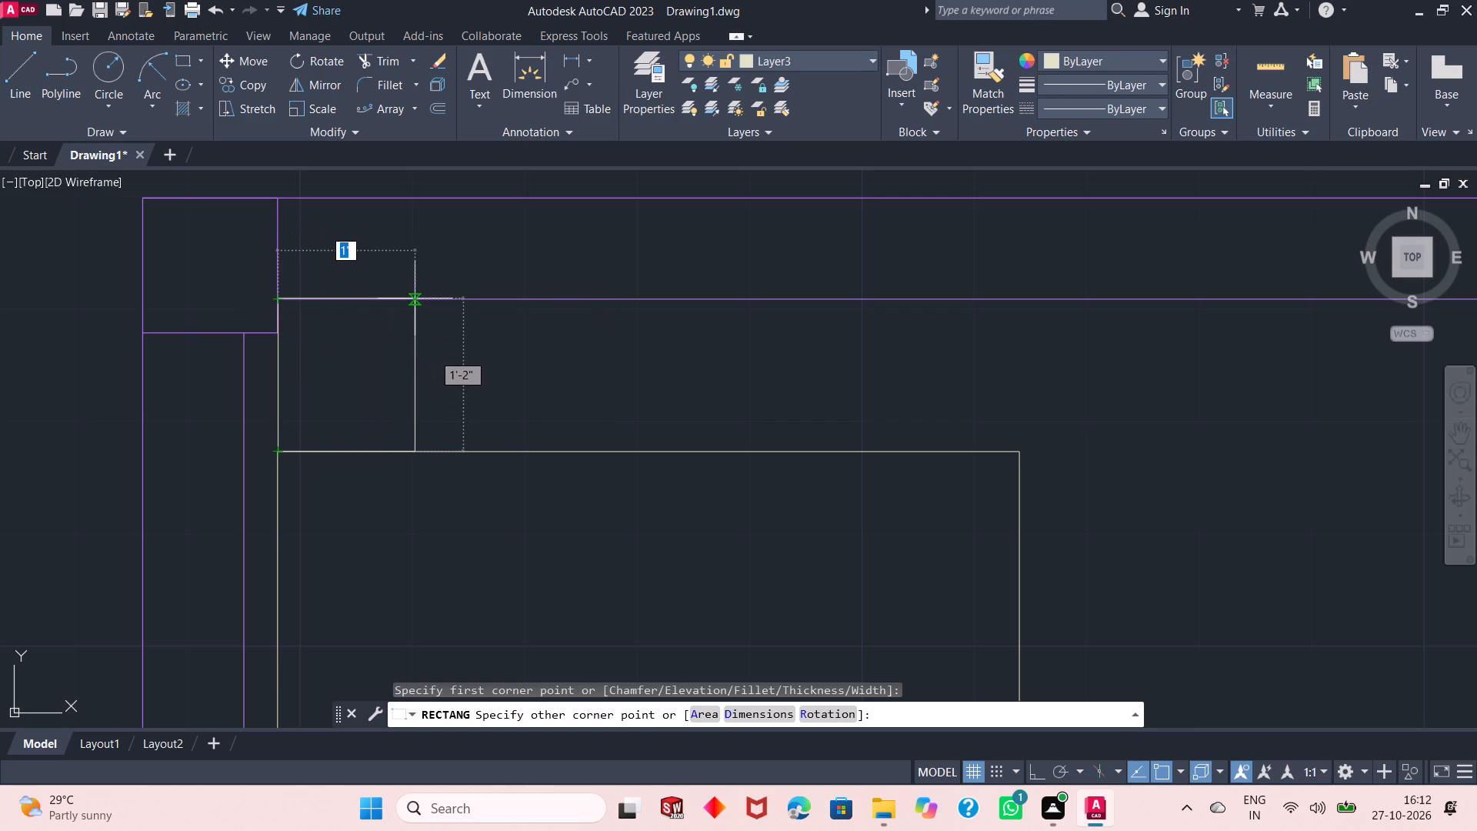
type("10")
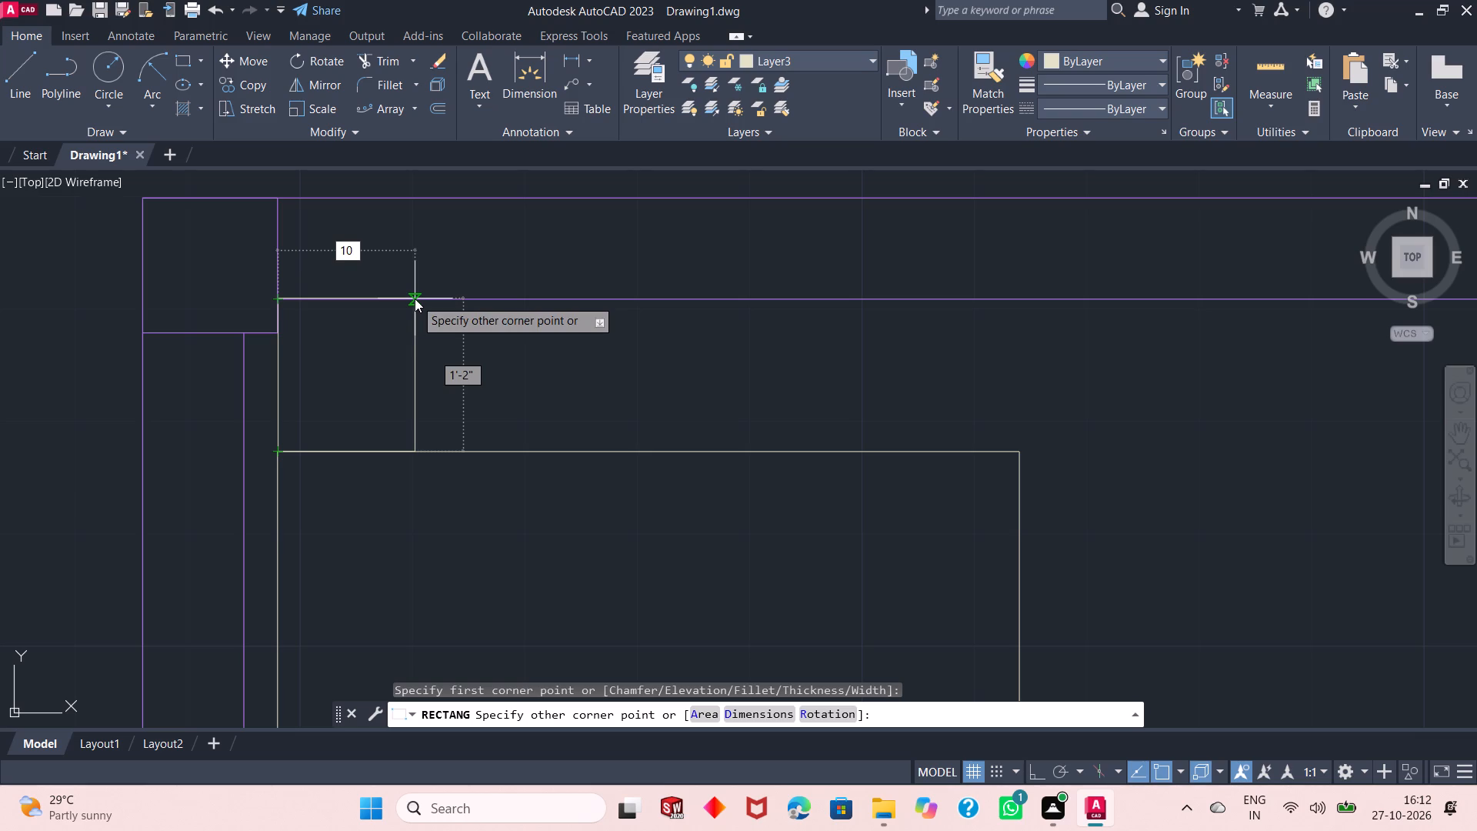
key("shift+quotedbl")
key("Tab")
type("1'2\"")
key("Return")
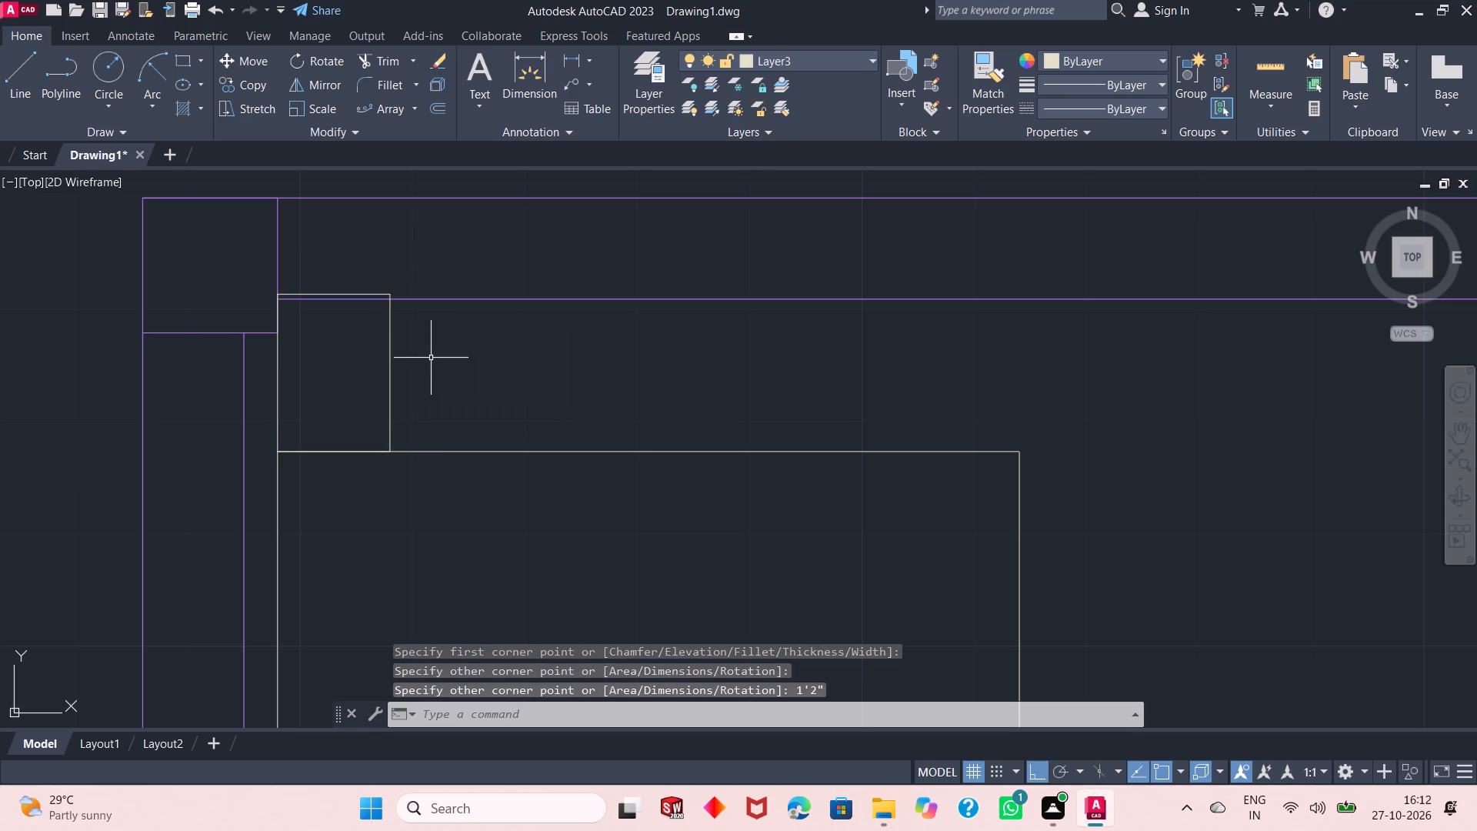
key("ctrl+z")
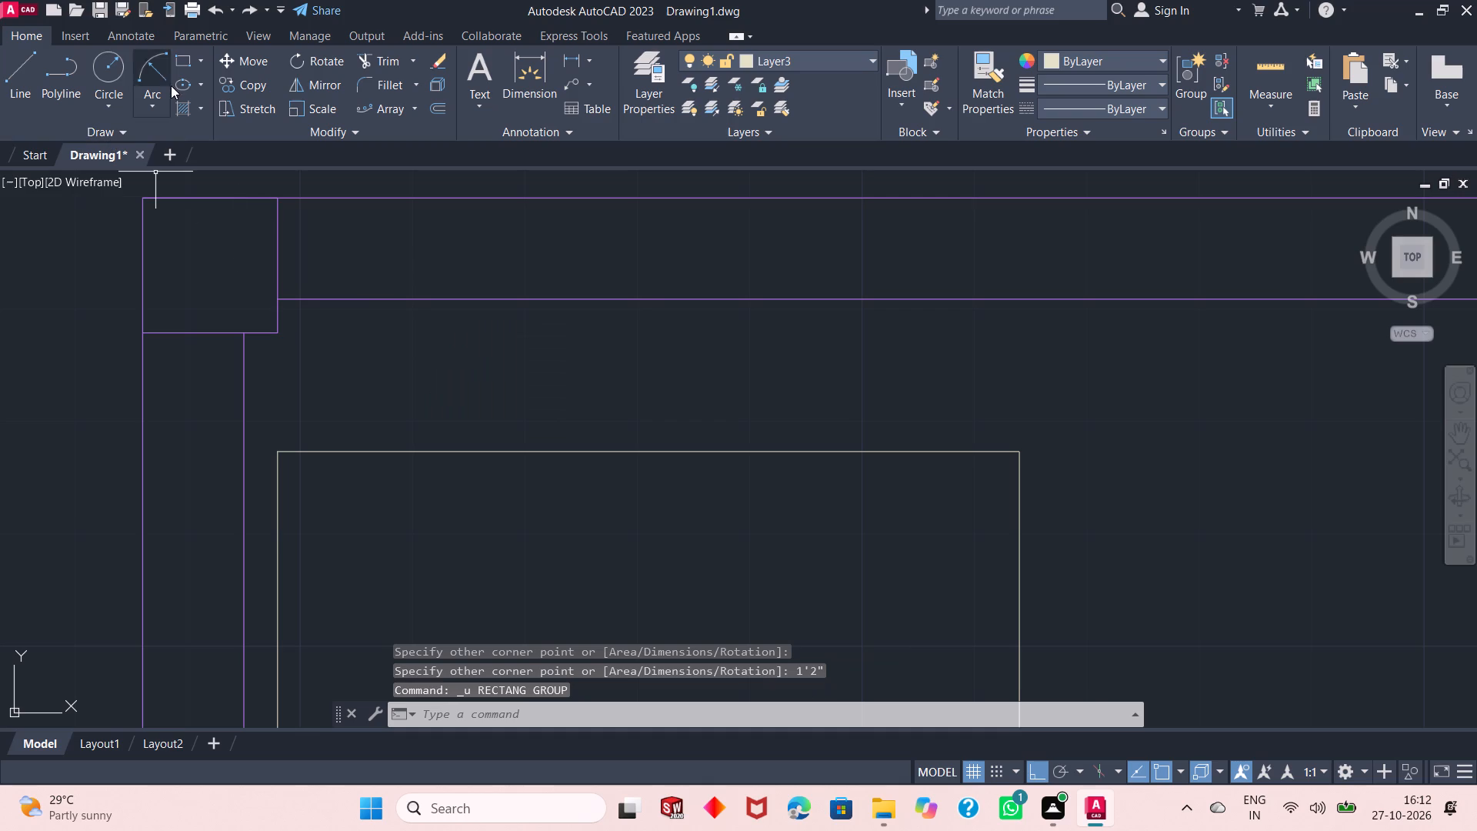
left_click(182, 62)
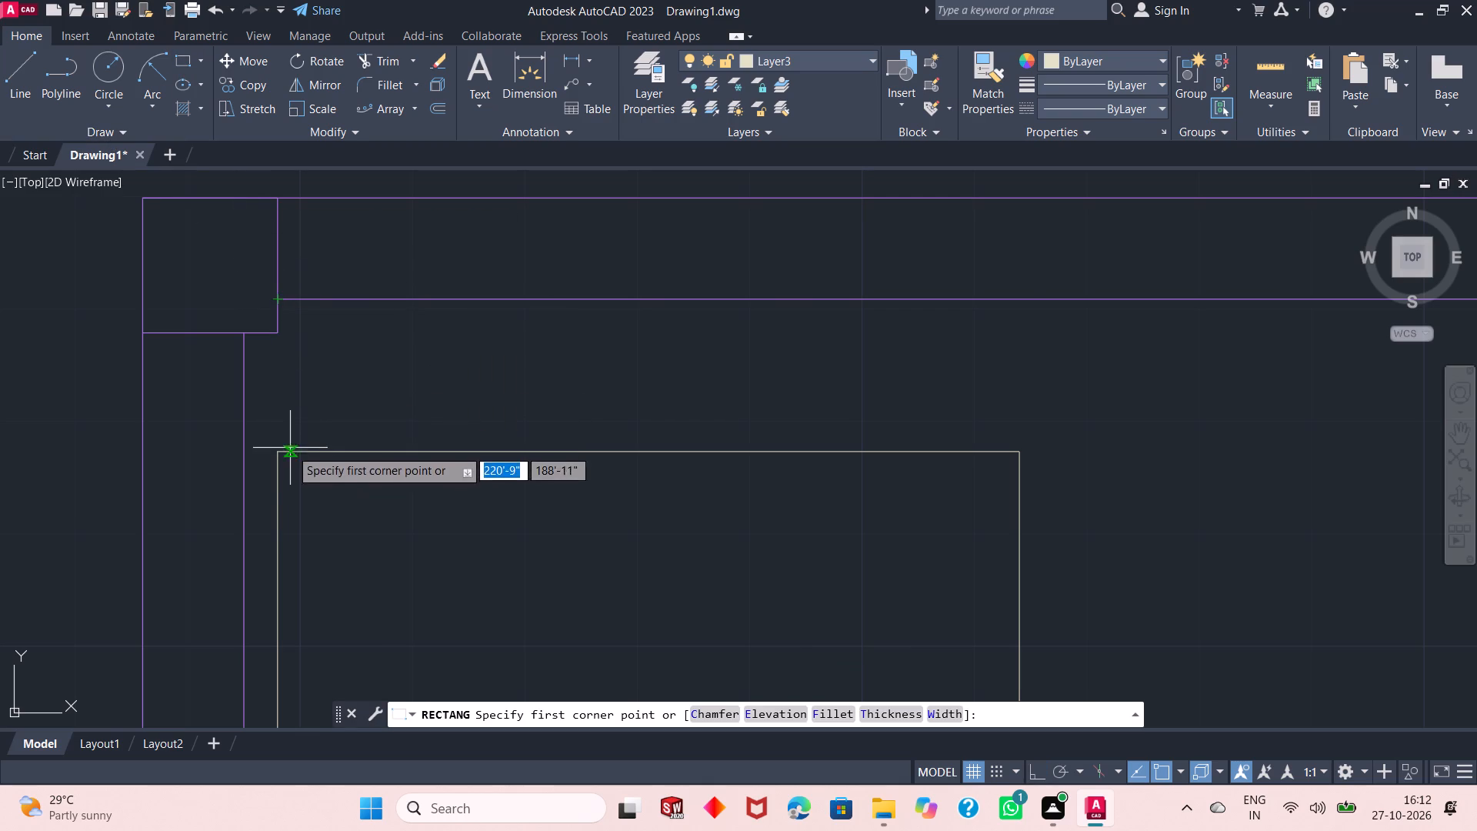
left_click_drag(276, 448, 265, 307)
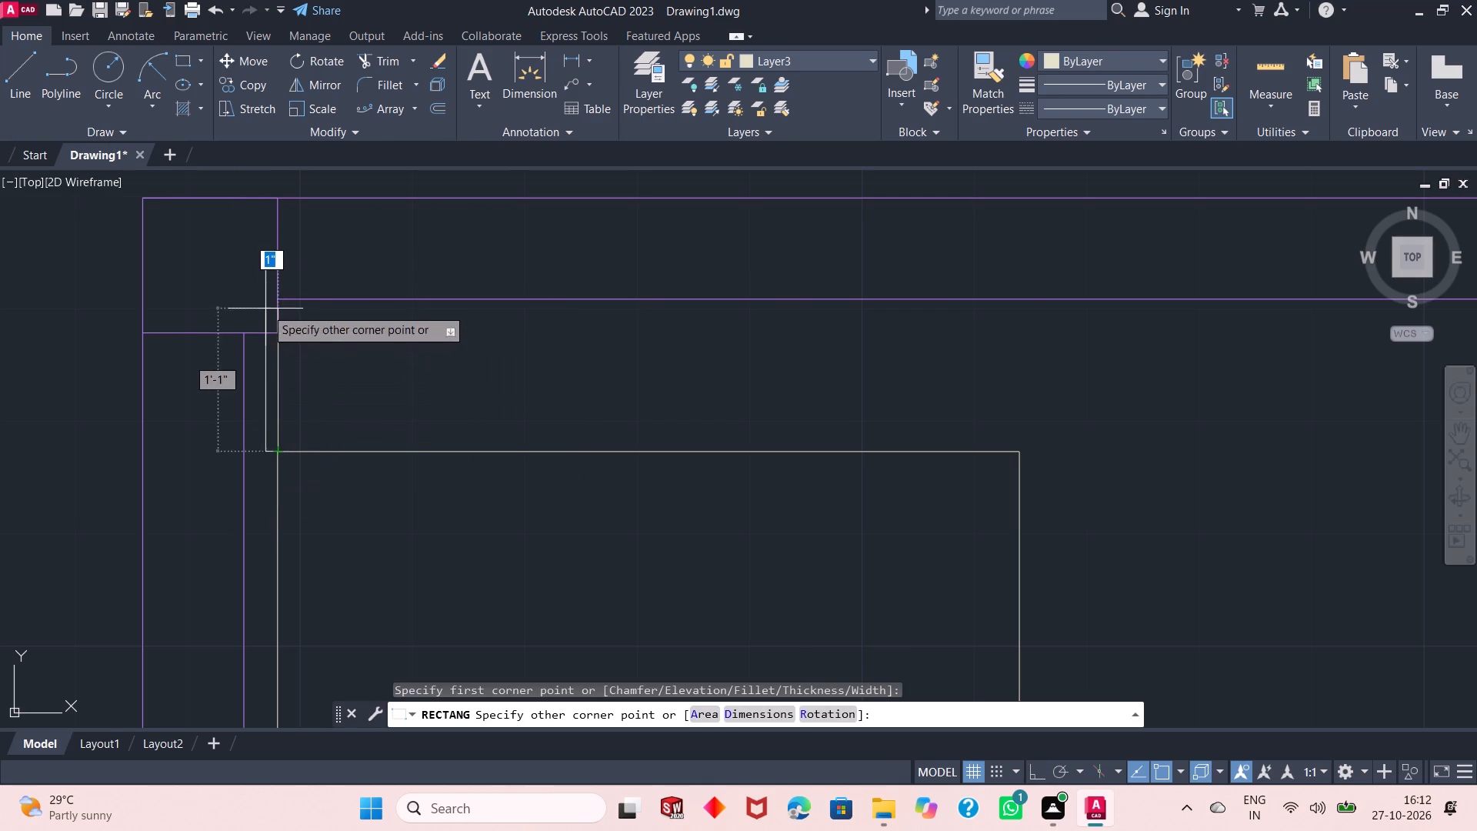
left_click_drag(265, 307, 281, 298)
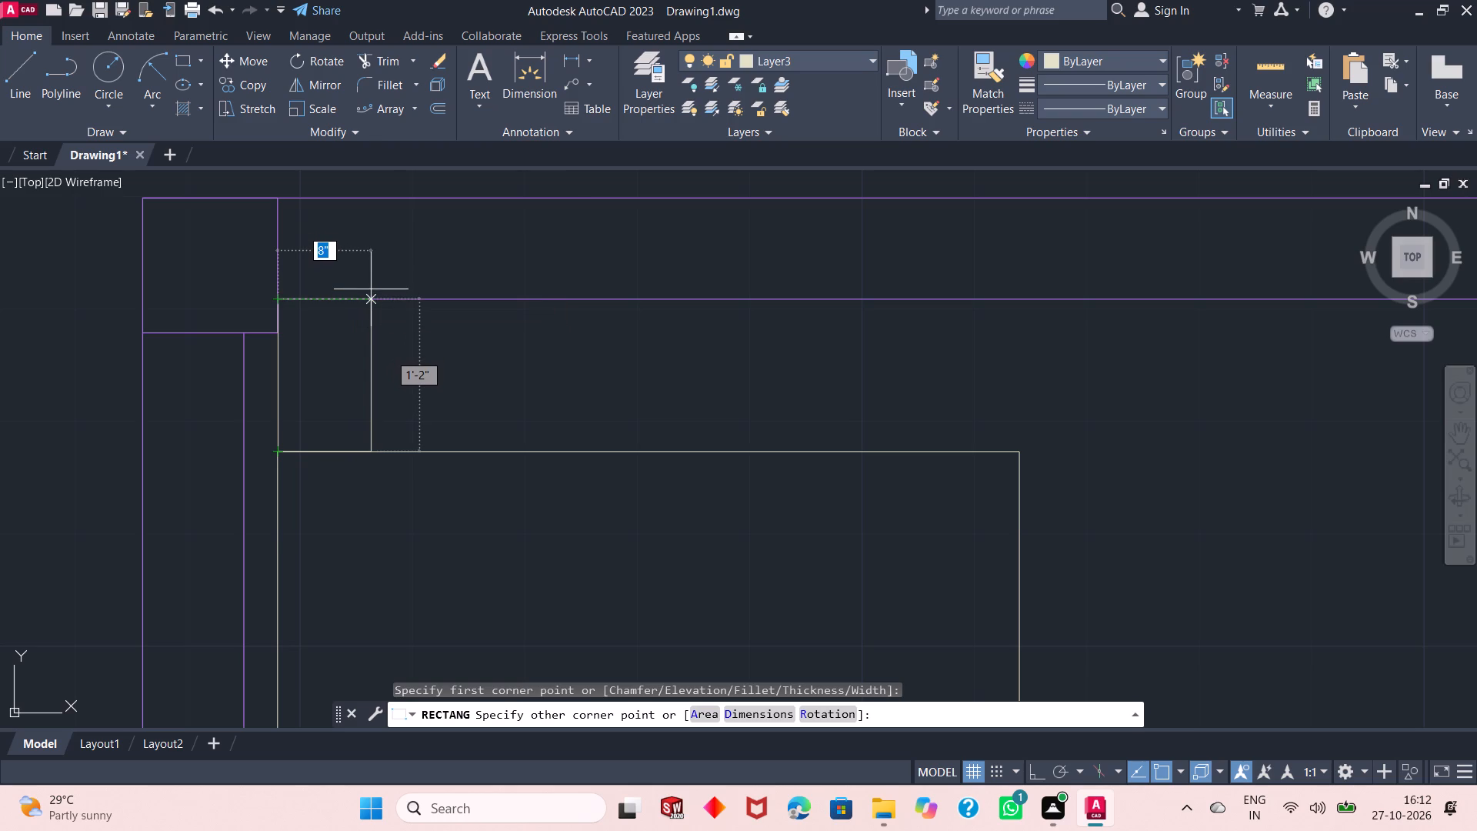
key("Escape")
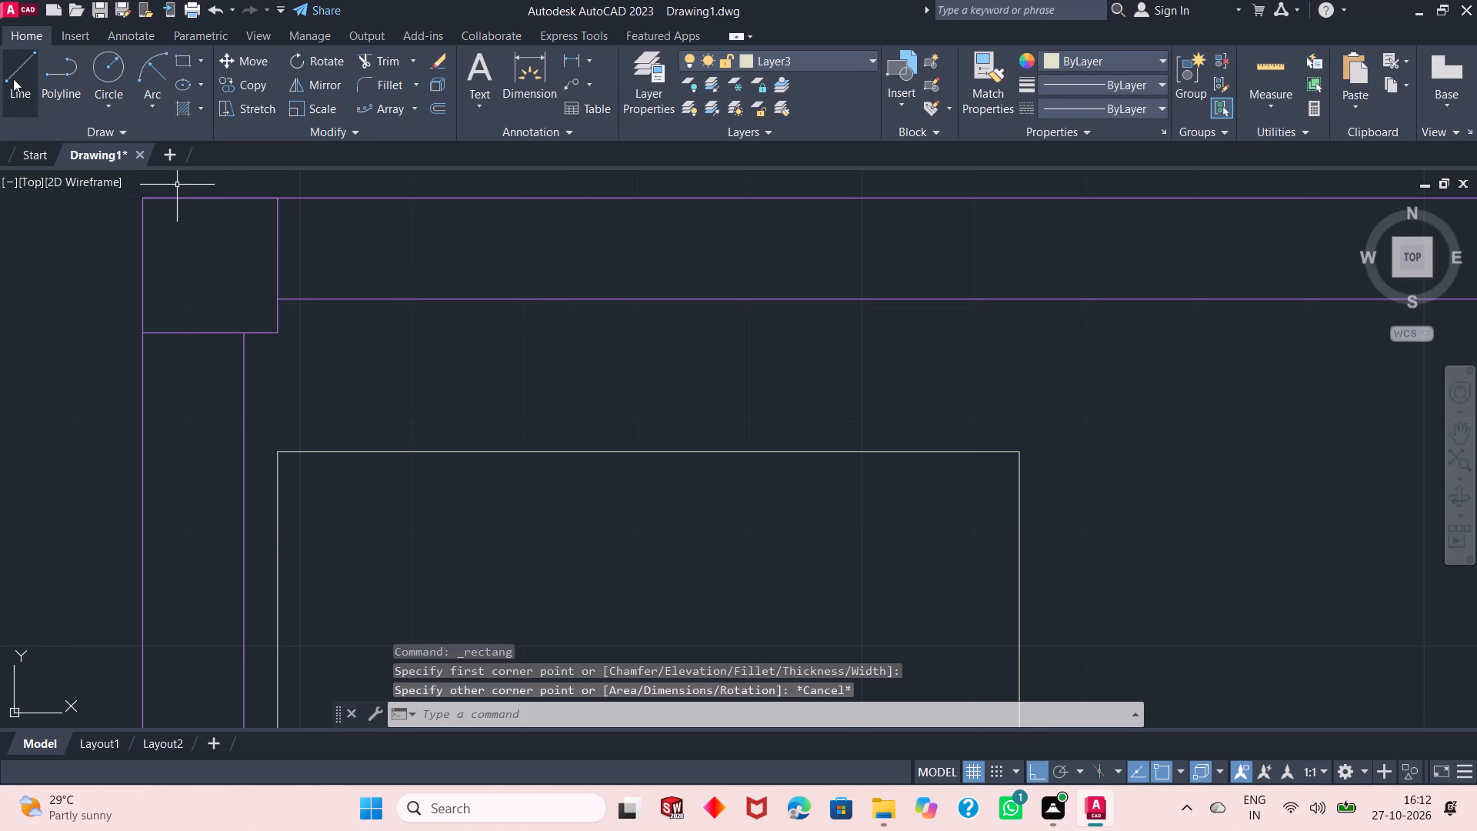
Draw lines from the large rectangle's upper-left corner up to the upper wall, 10" along it, and back down to the rectangle.
left_click(13, 78)
left_click_drag(280, 451, 277, 299)
left_click(277, 299)
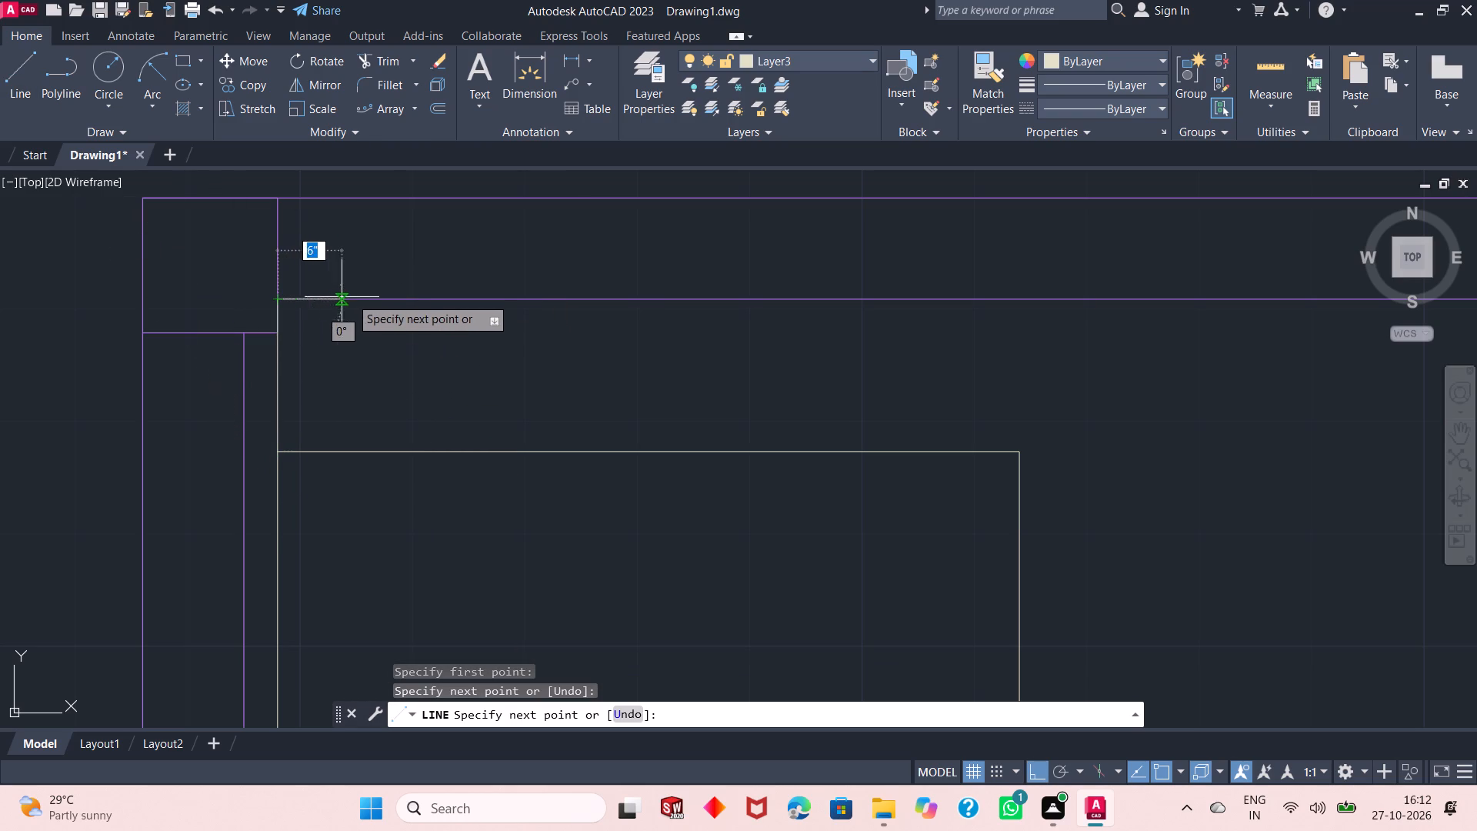
type("10\"")
key("Return")
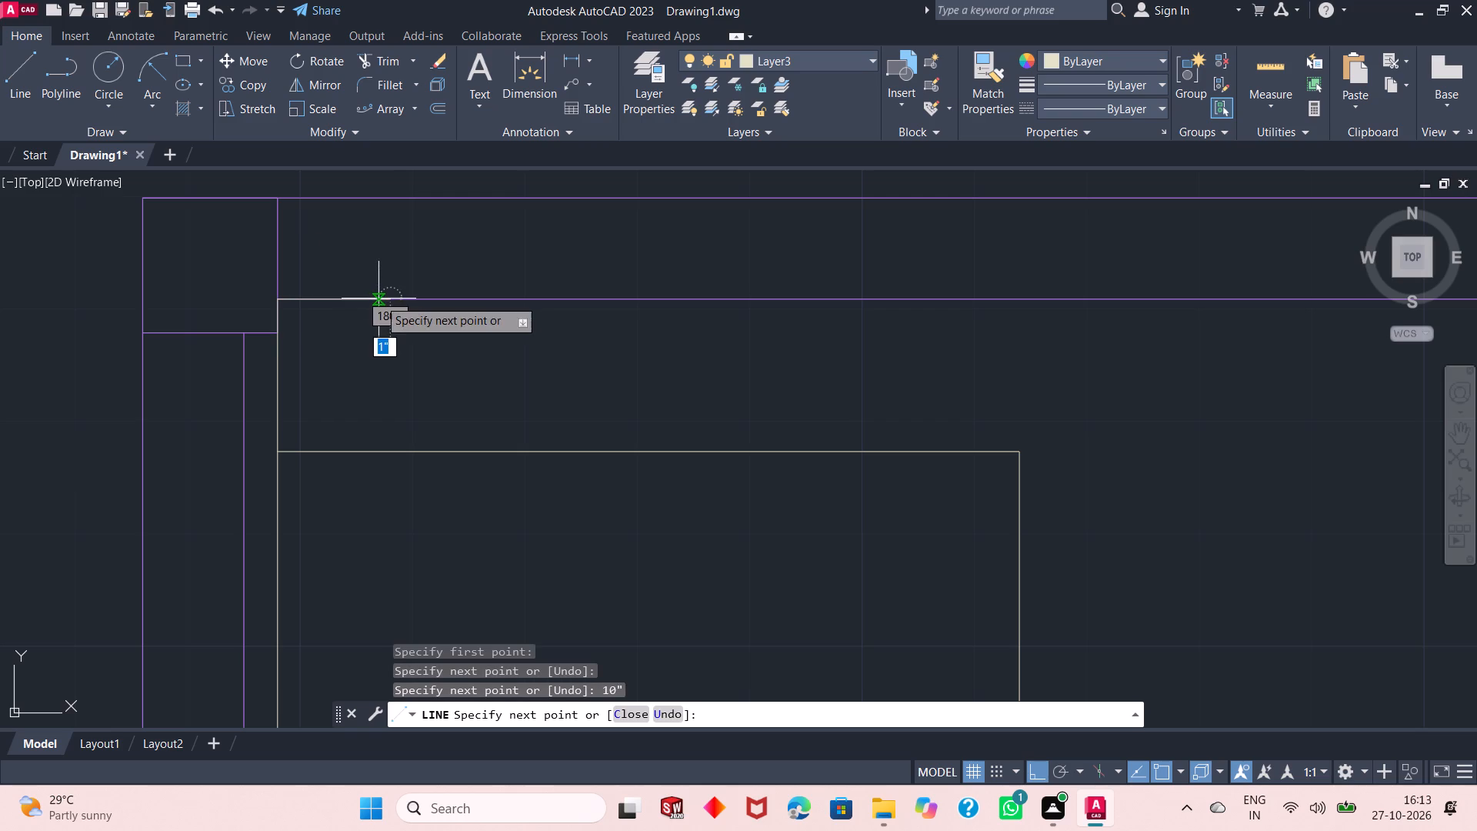
left_click(392, 450)
key("Escape")
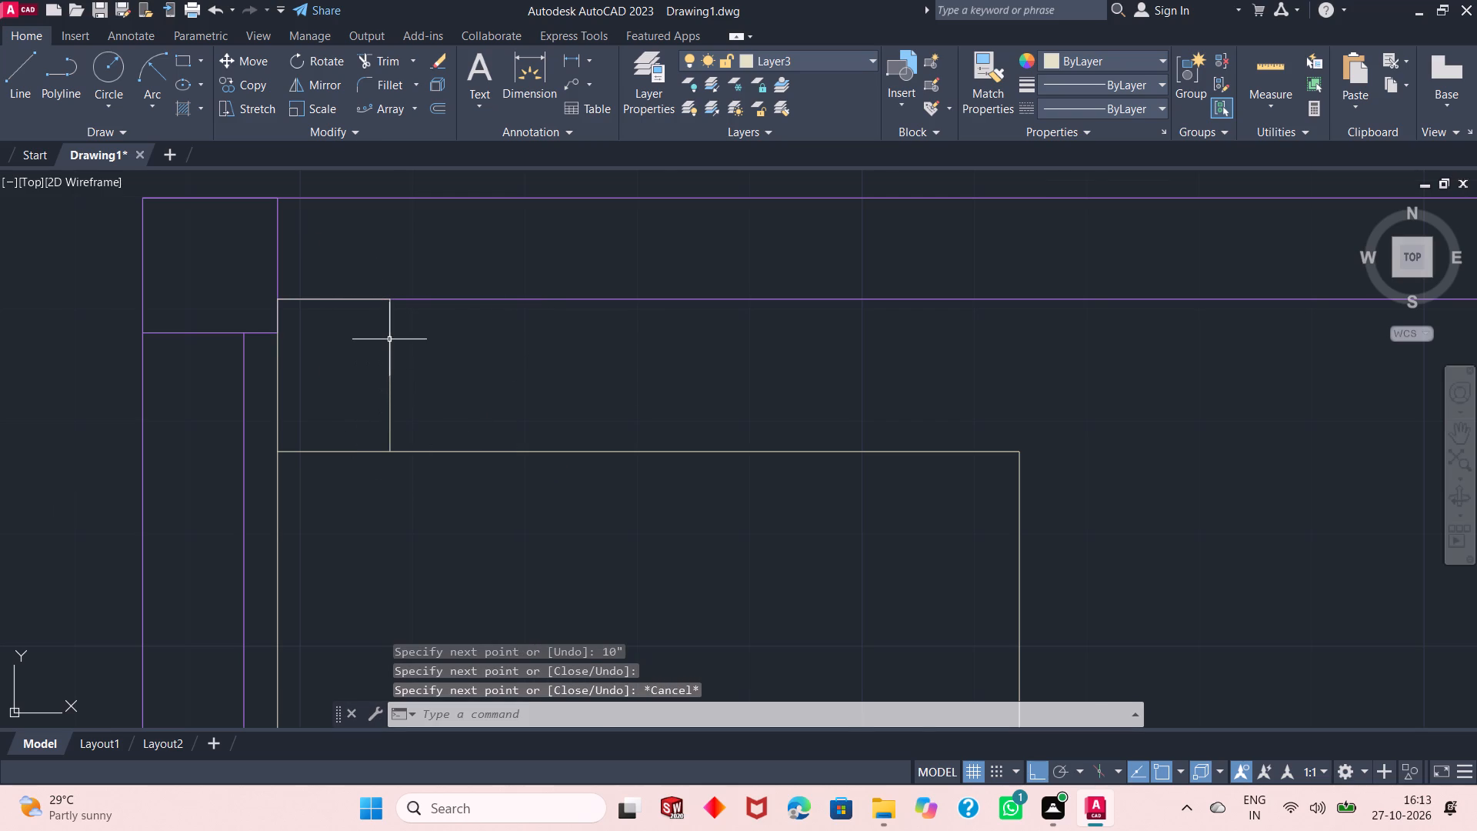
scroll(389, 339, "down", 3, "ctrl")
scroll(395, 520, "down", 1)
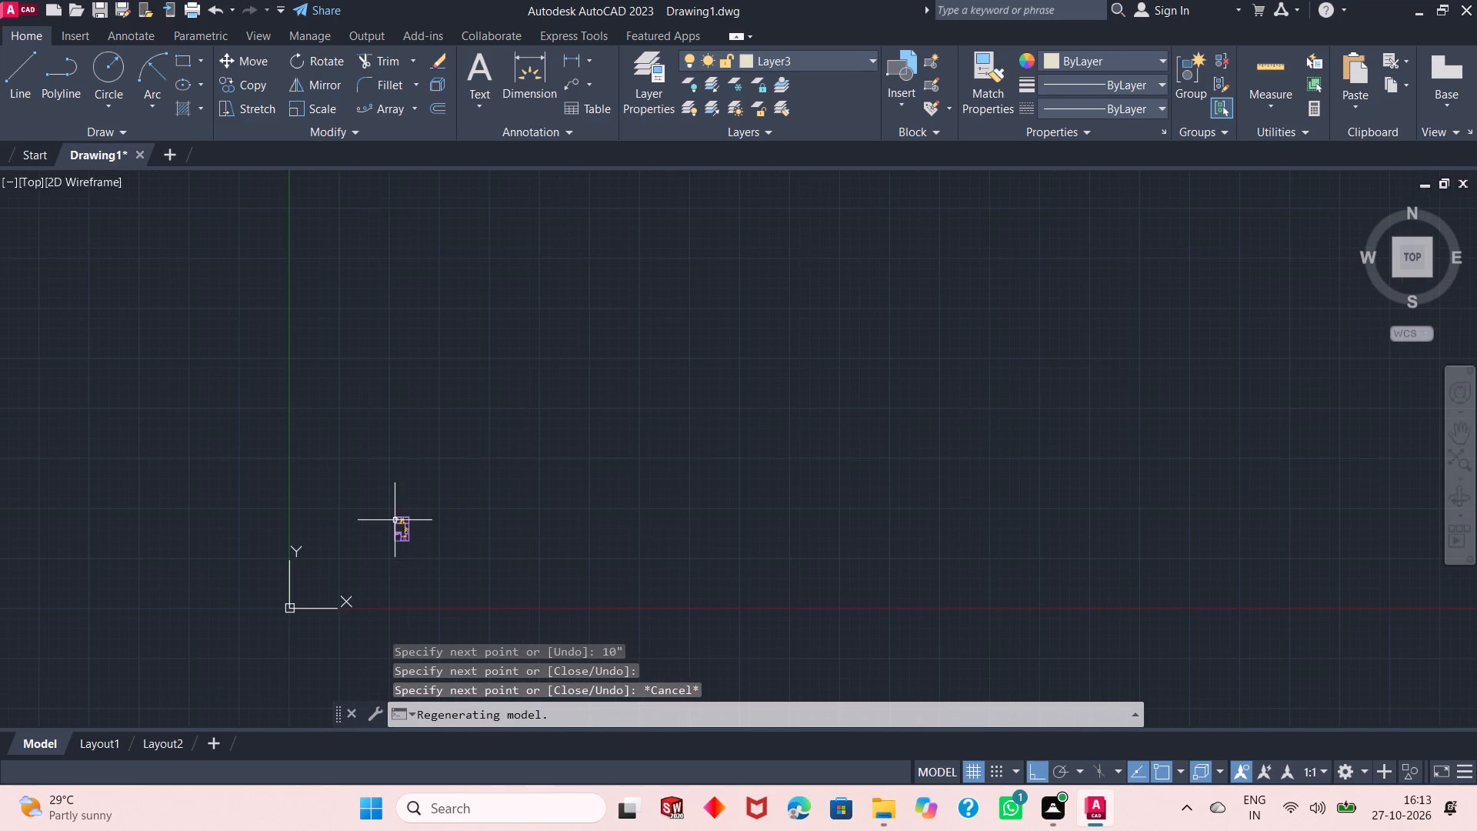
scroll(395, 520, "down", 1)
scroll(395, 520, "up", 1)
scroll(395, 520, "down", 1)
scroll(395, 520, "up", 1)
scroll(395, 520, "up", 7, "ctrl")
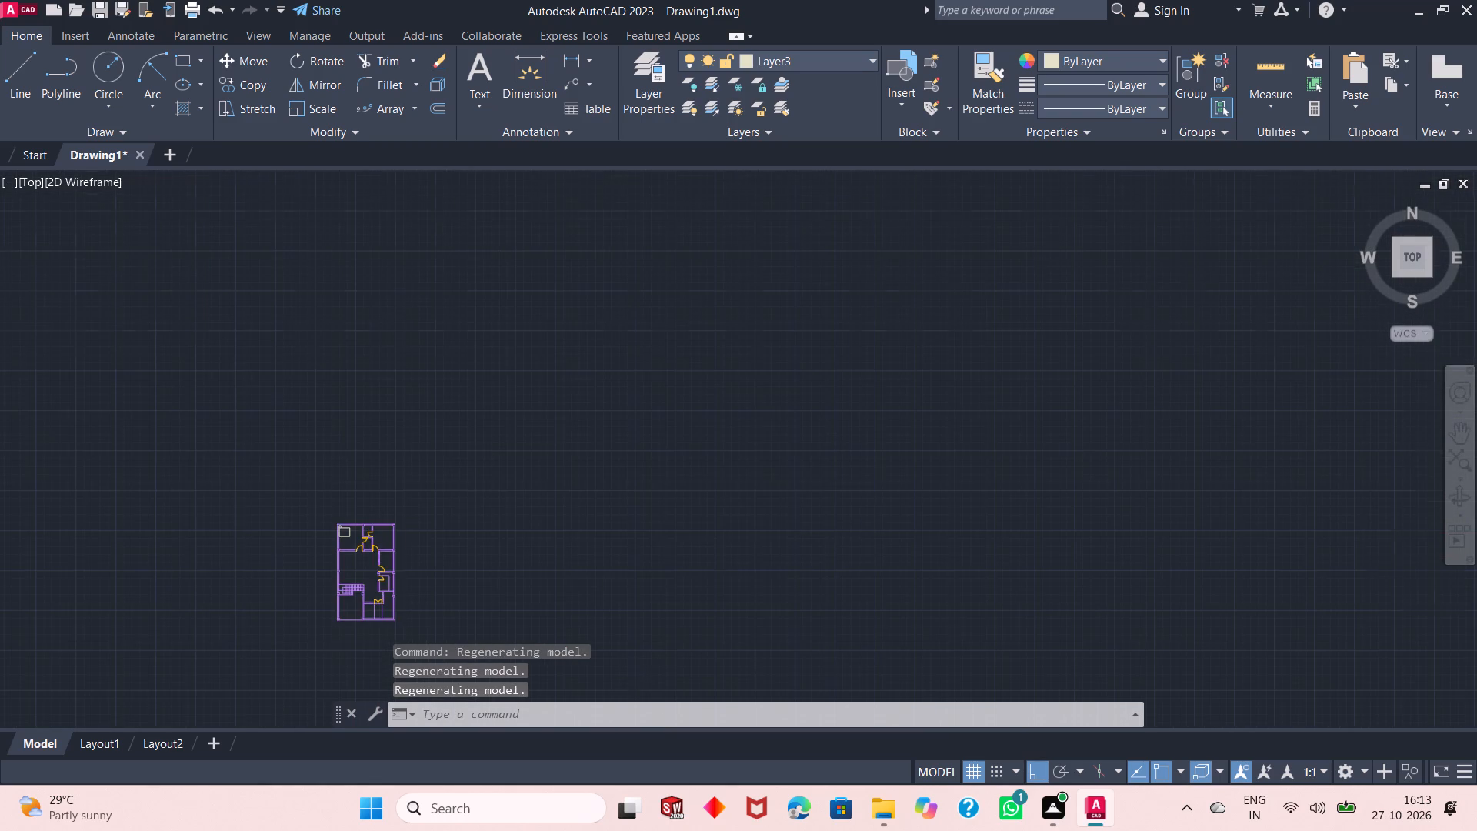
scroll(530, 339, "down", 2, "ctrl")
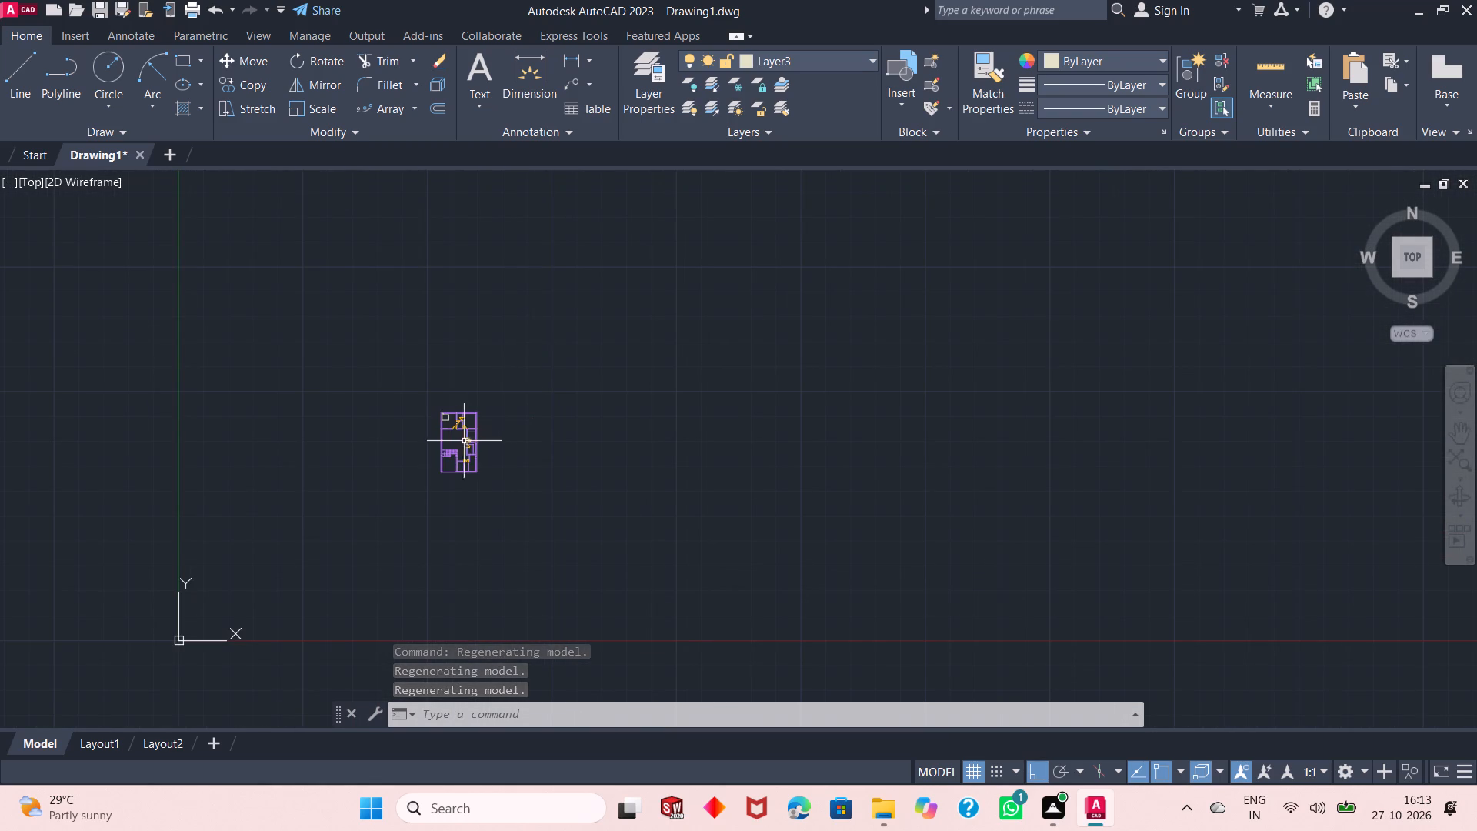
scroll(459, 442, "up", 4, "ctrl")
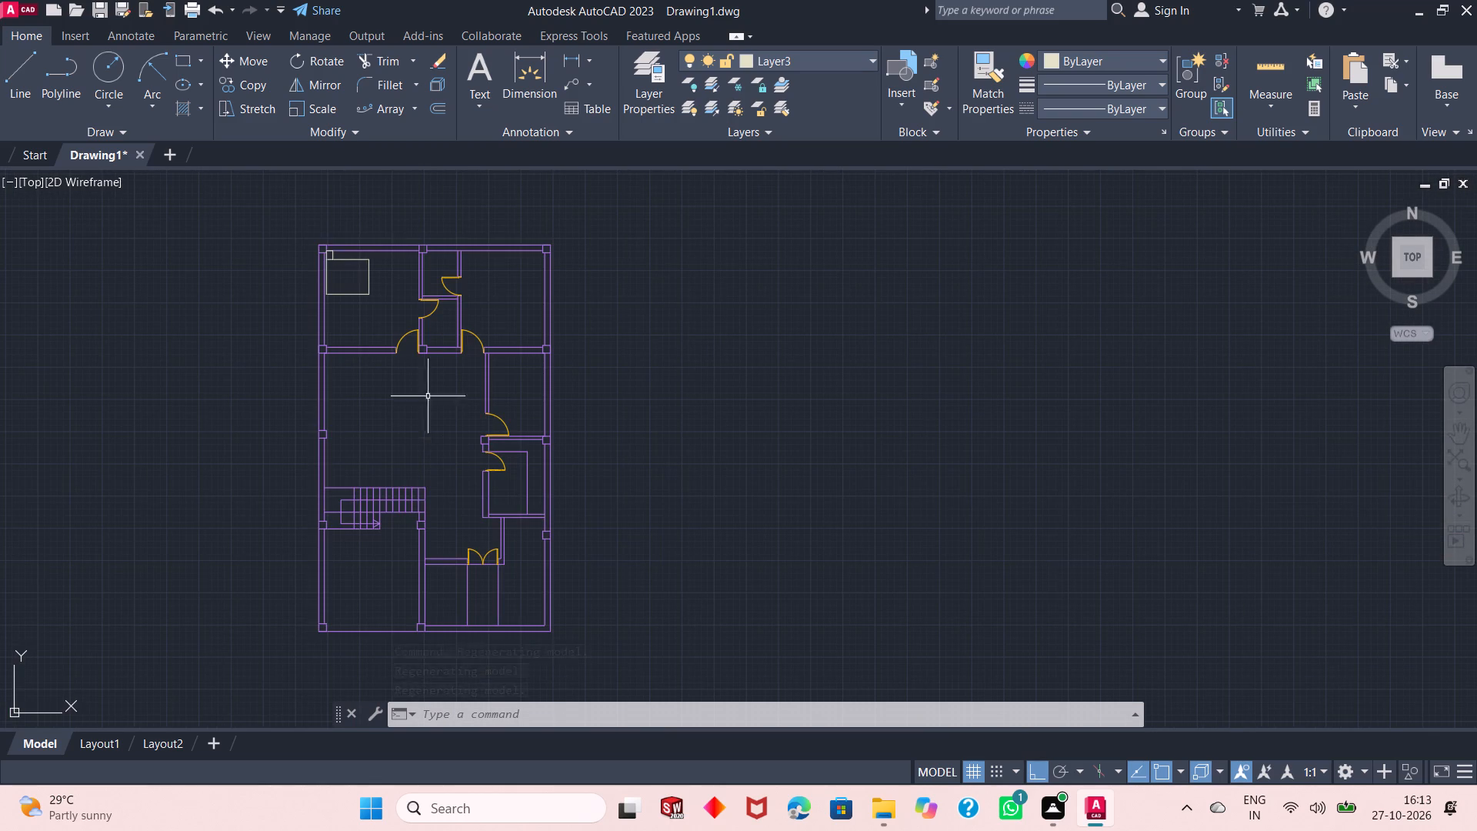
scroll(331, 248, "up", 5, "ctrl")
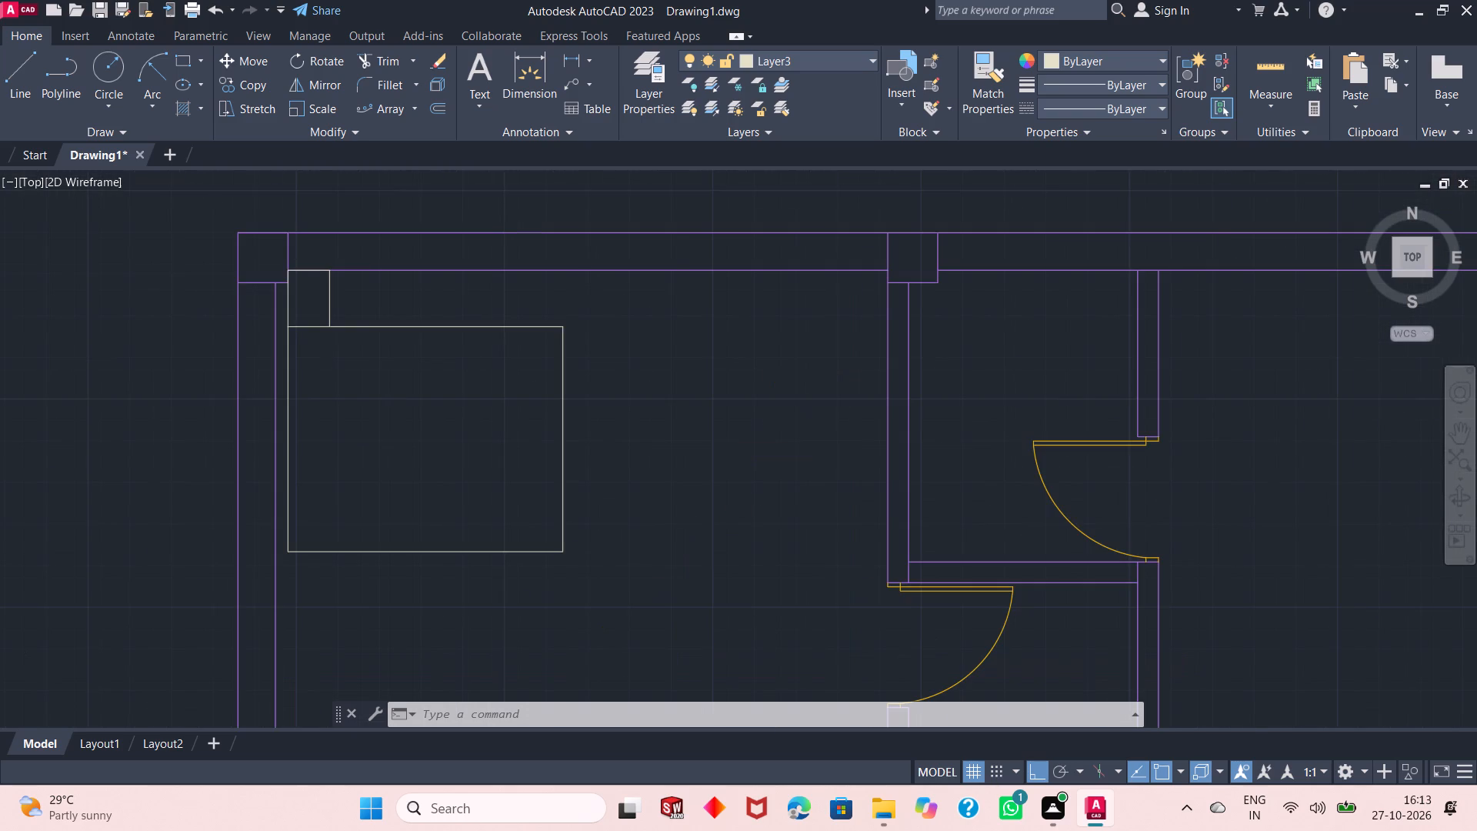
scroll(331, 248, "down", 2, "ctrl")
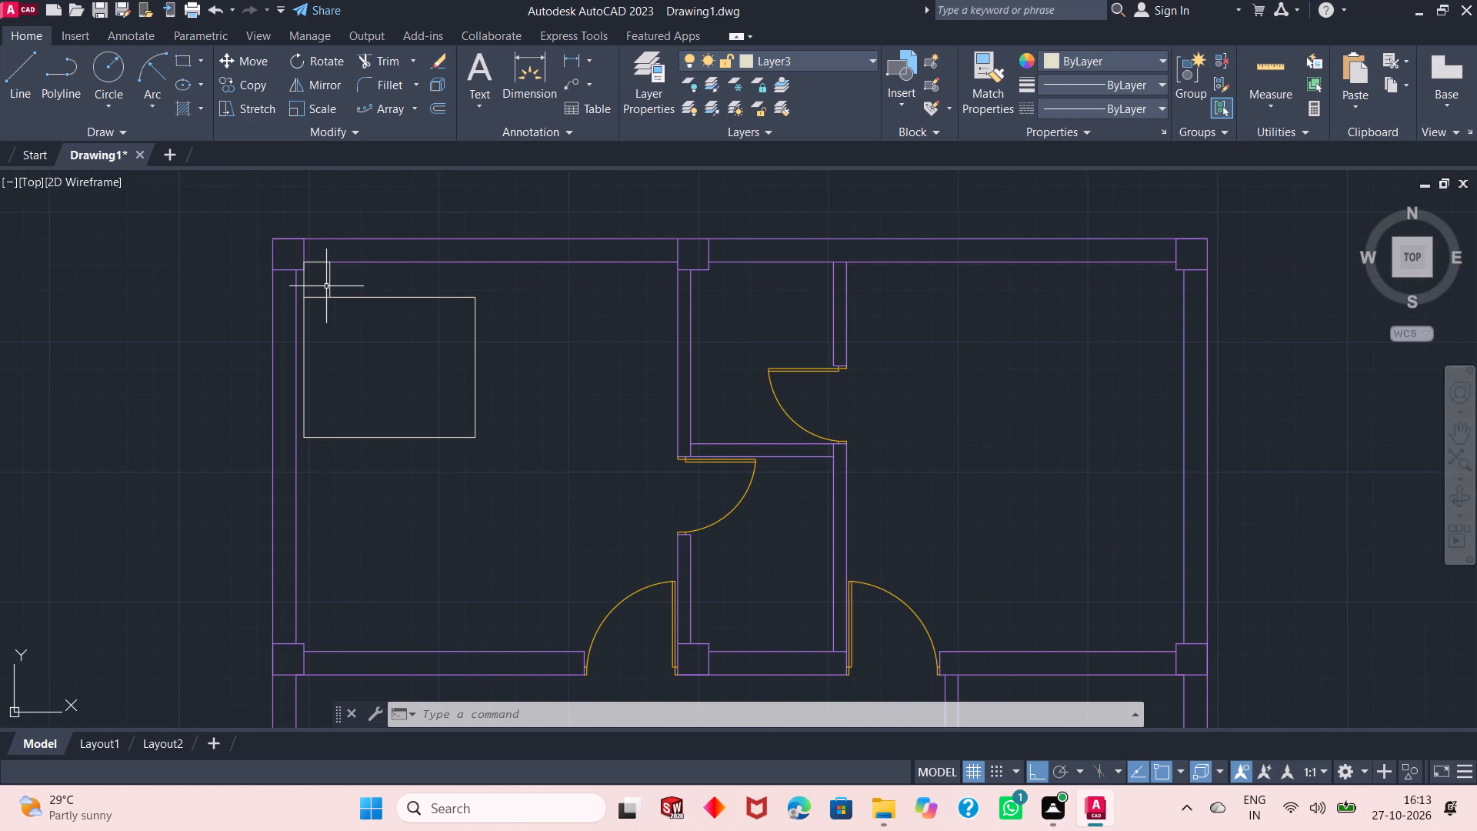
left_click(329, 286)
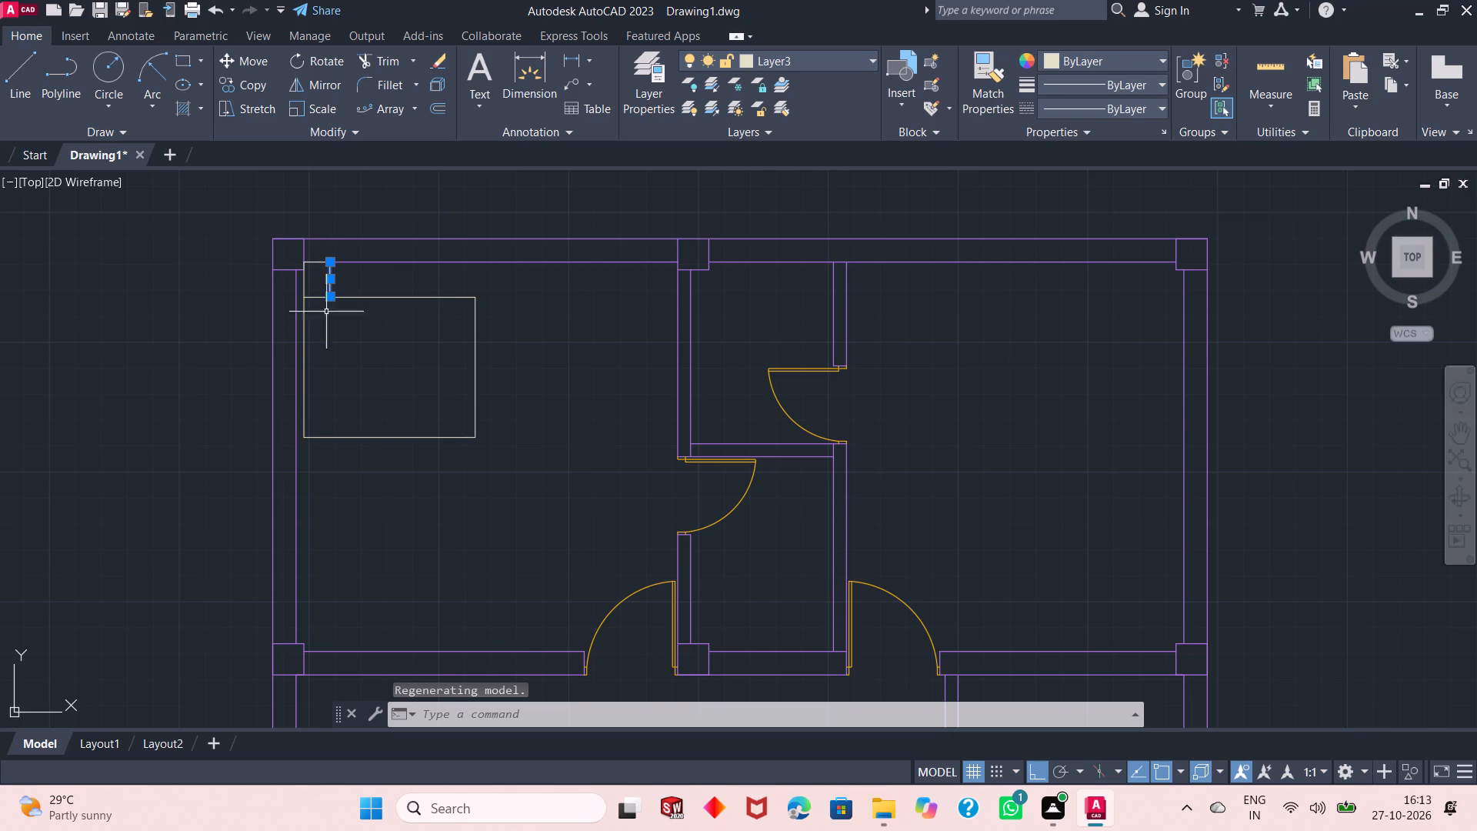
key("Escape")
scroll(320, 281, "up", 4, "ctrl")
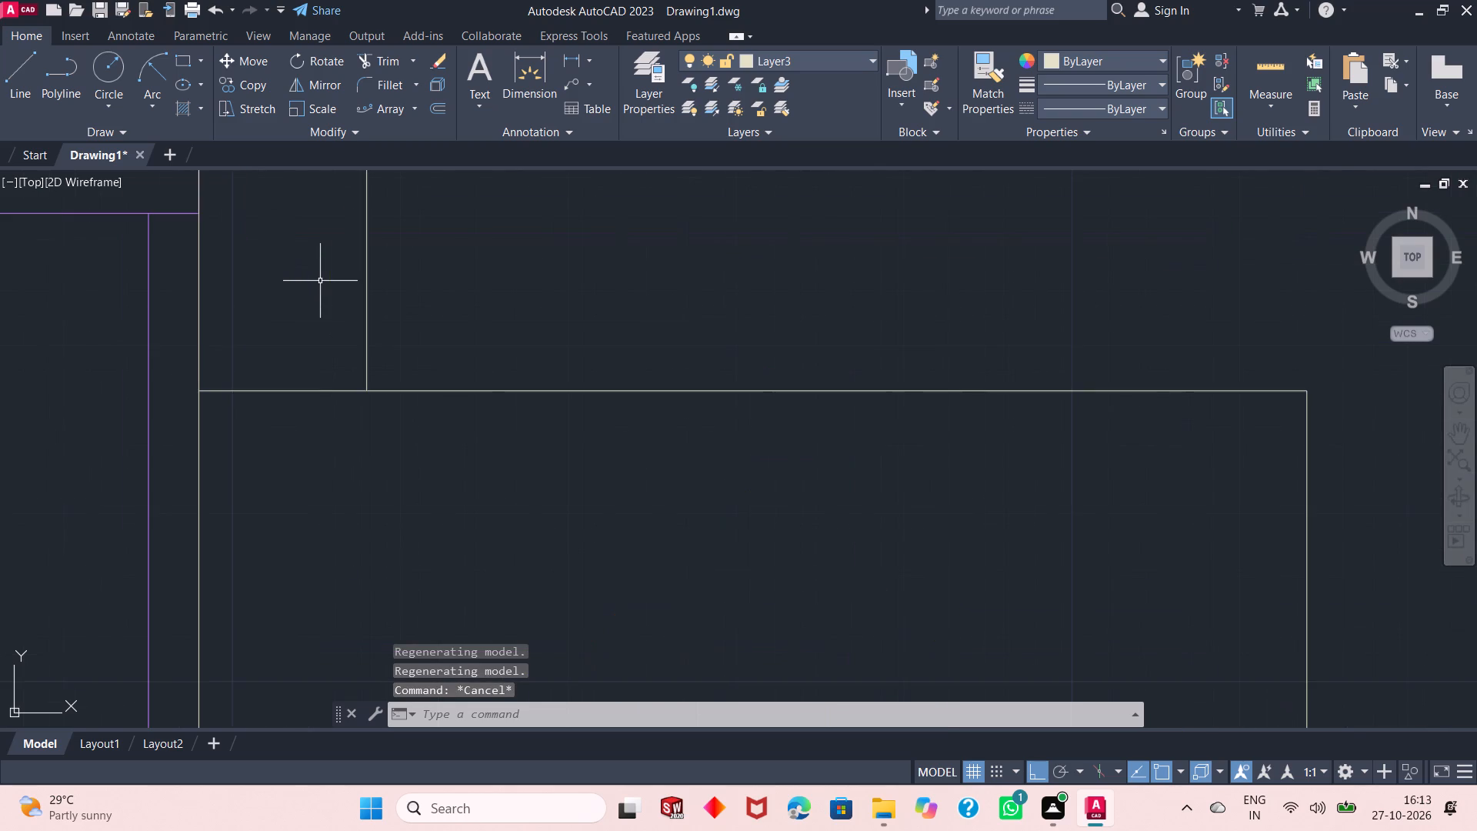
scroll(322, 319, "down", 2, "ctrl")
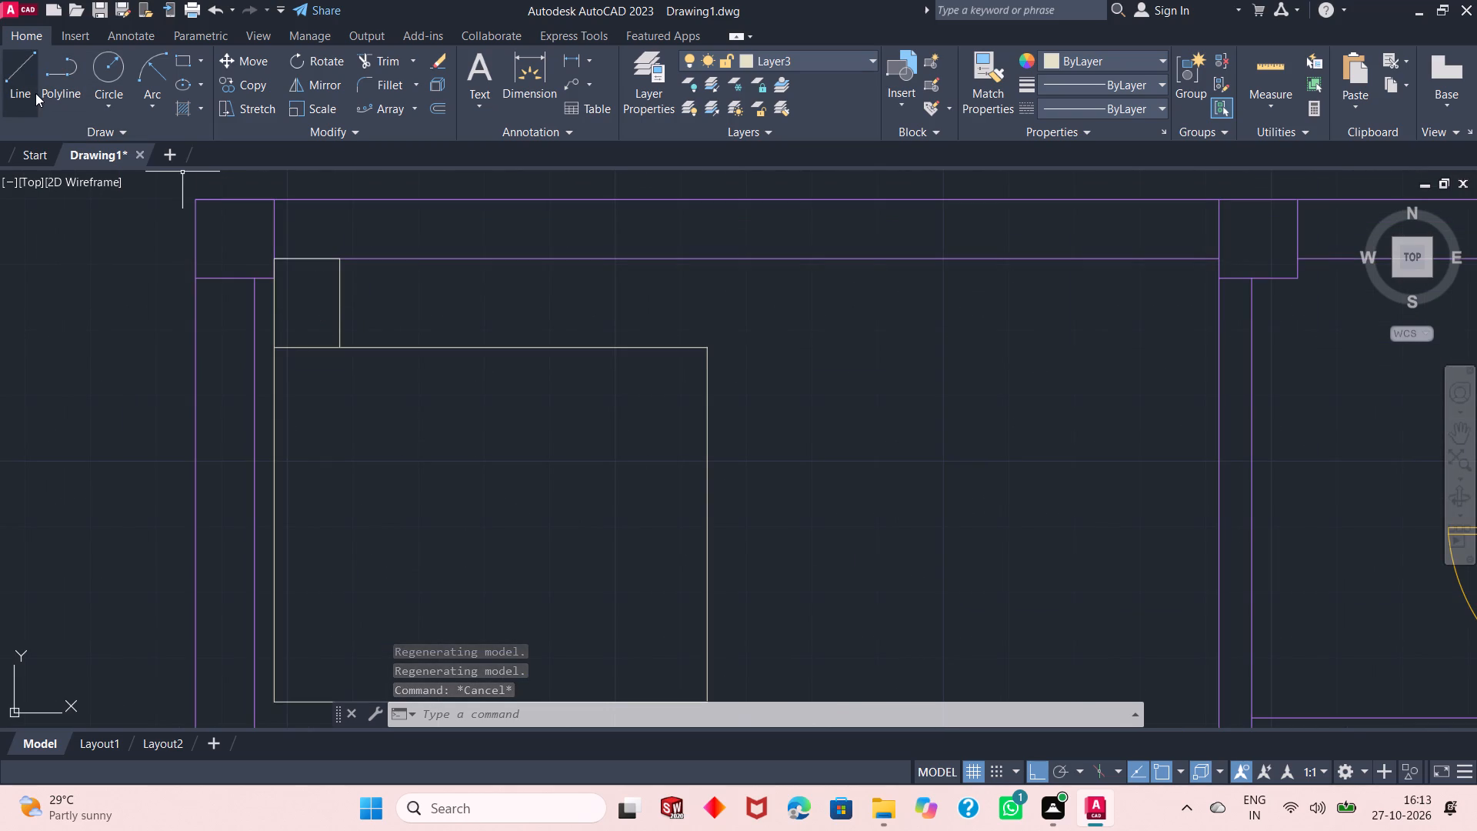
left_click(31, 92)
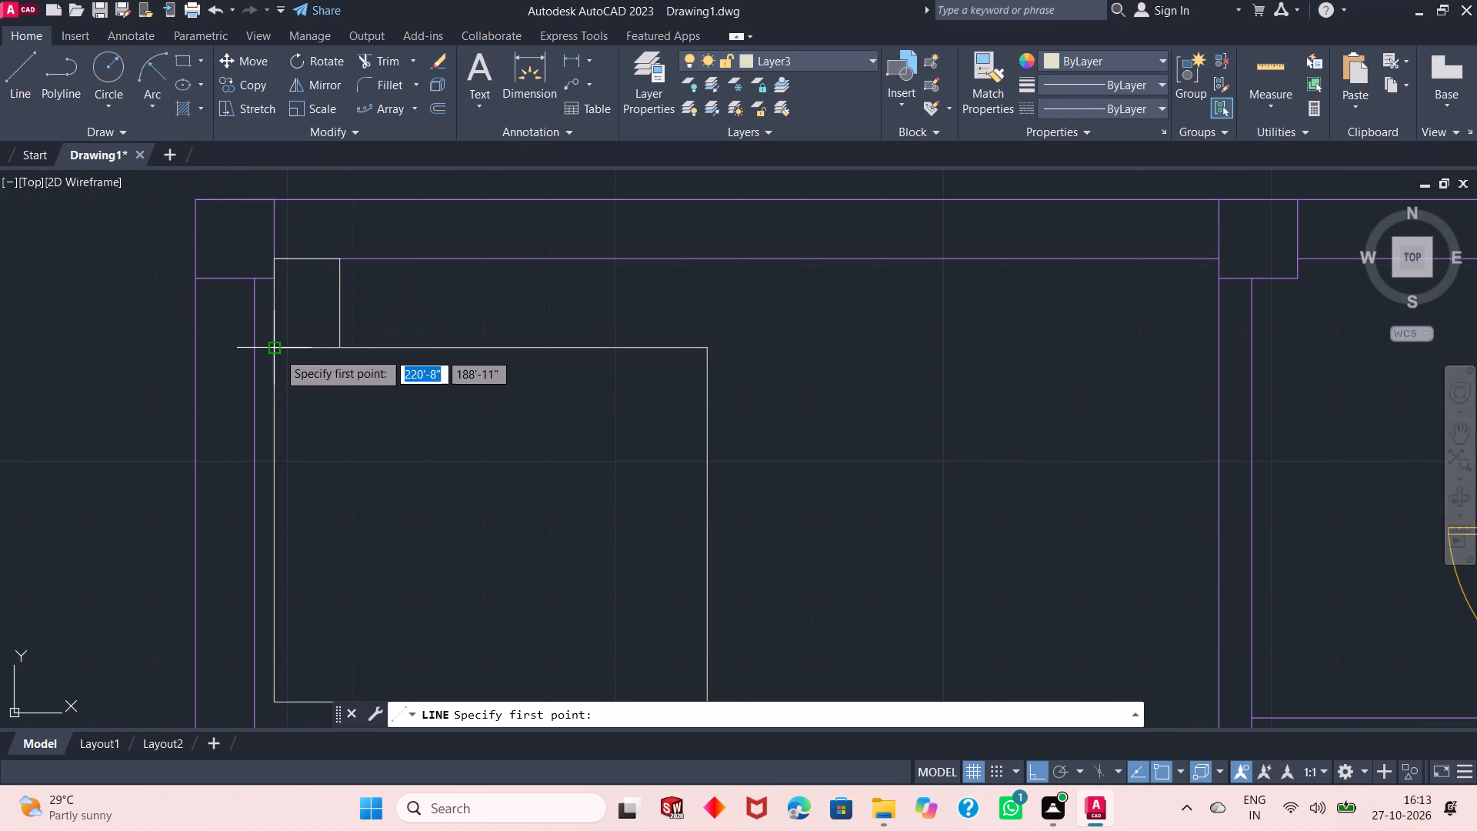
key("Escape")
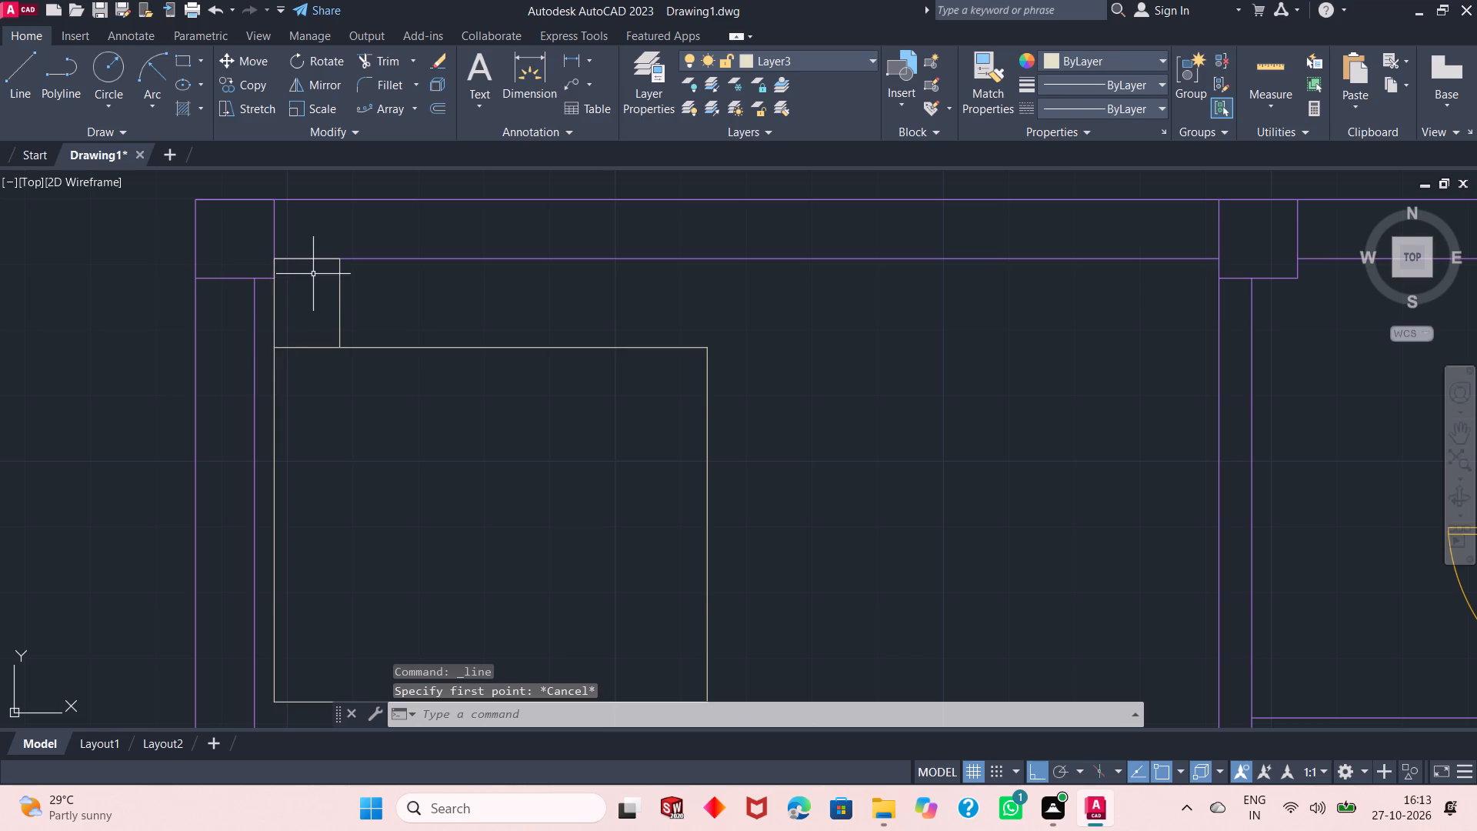
Copy the small box's three lines from its upper-left corner to the large rectangle's lower-left corner.
left_click_drag(308, 260, 341, 299)
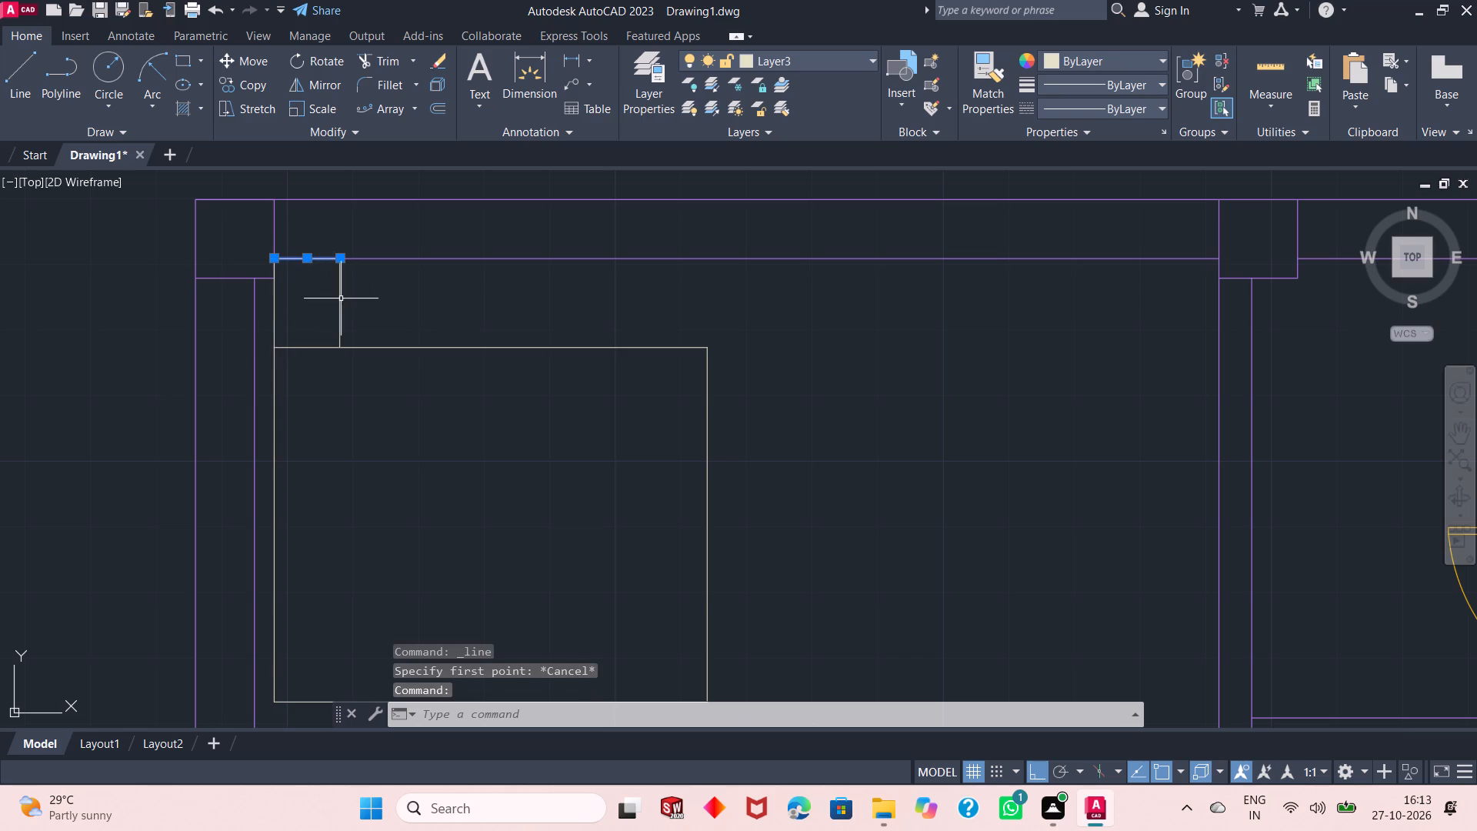
left_click_drag(341, 299, 342, 300)
left_click(342, 300)
left_click(275, 292)
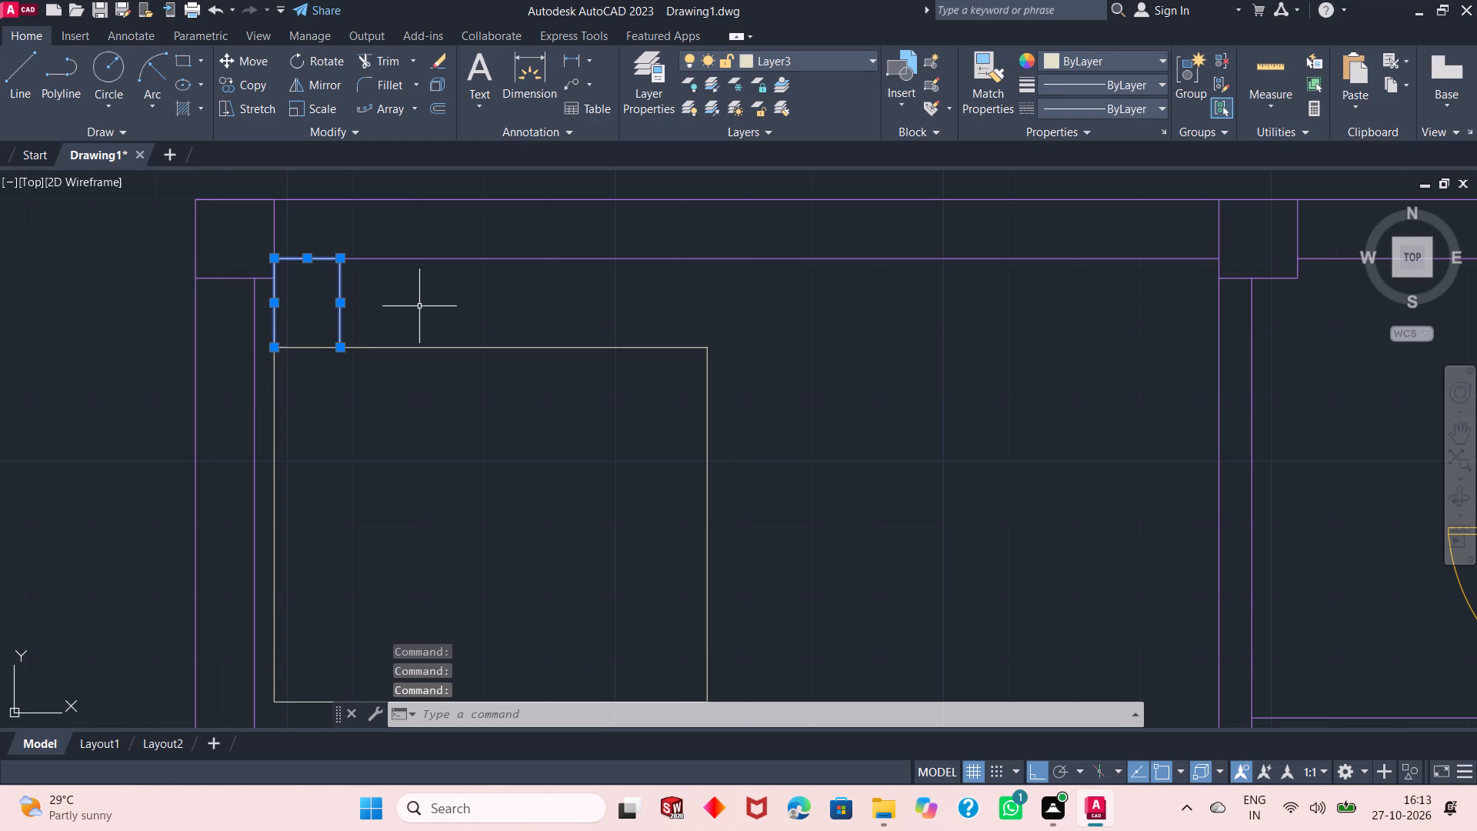
left_click(249, 84)
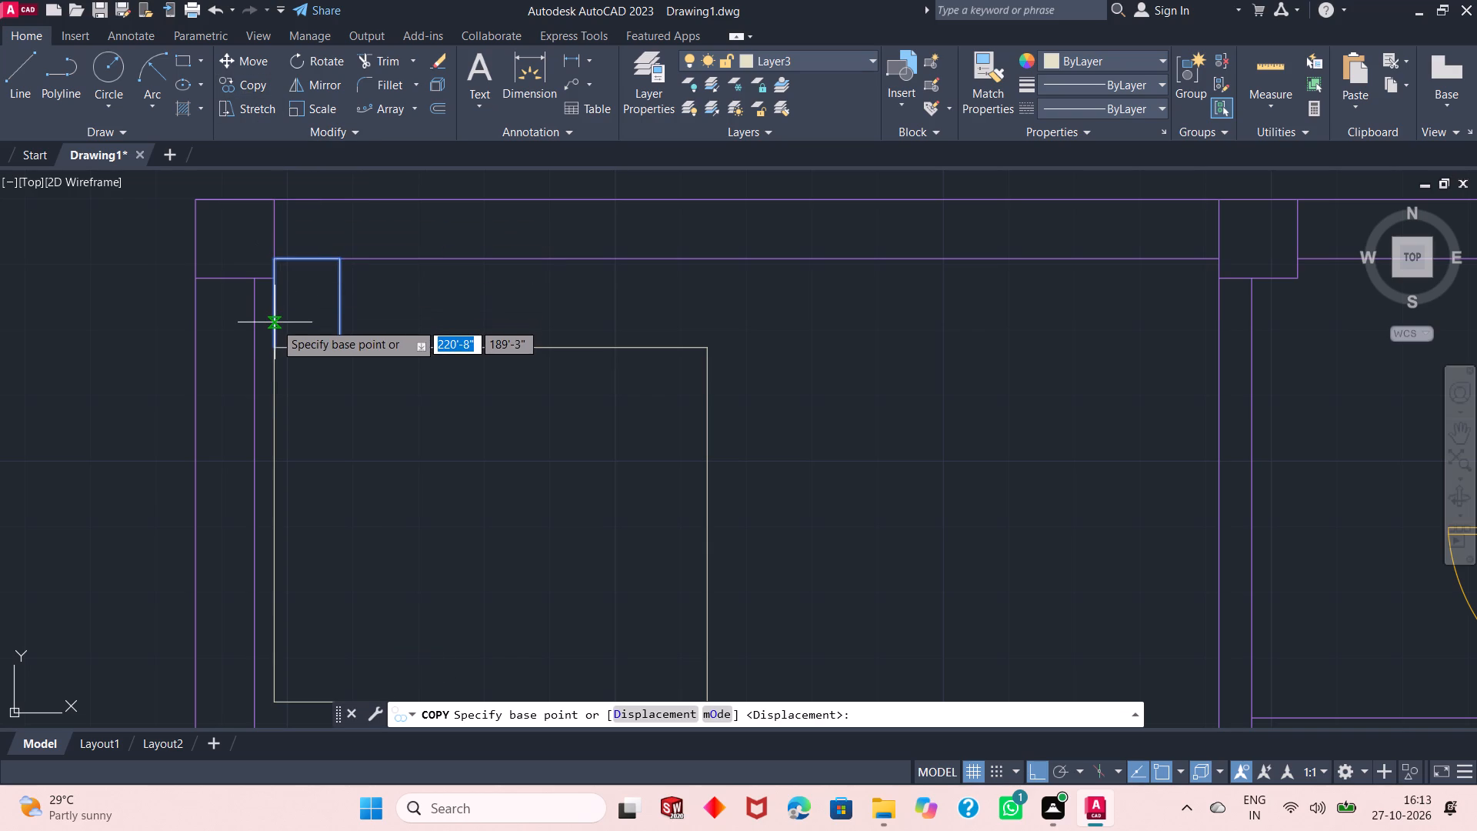
left_click(273, 261)
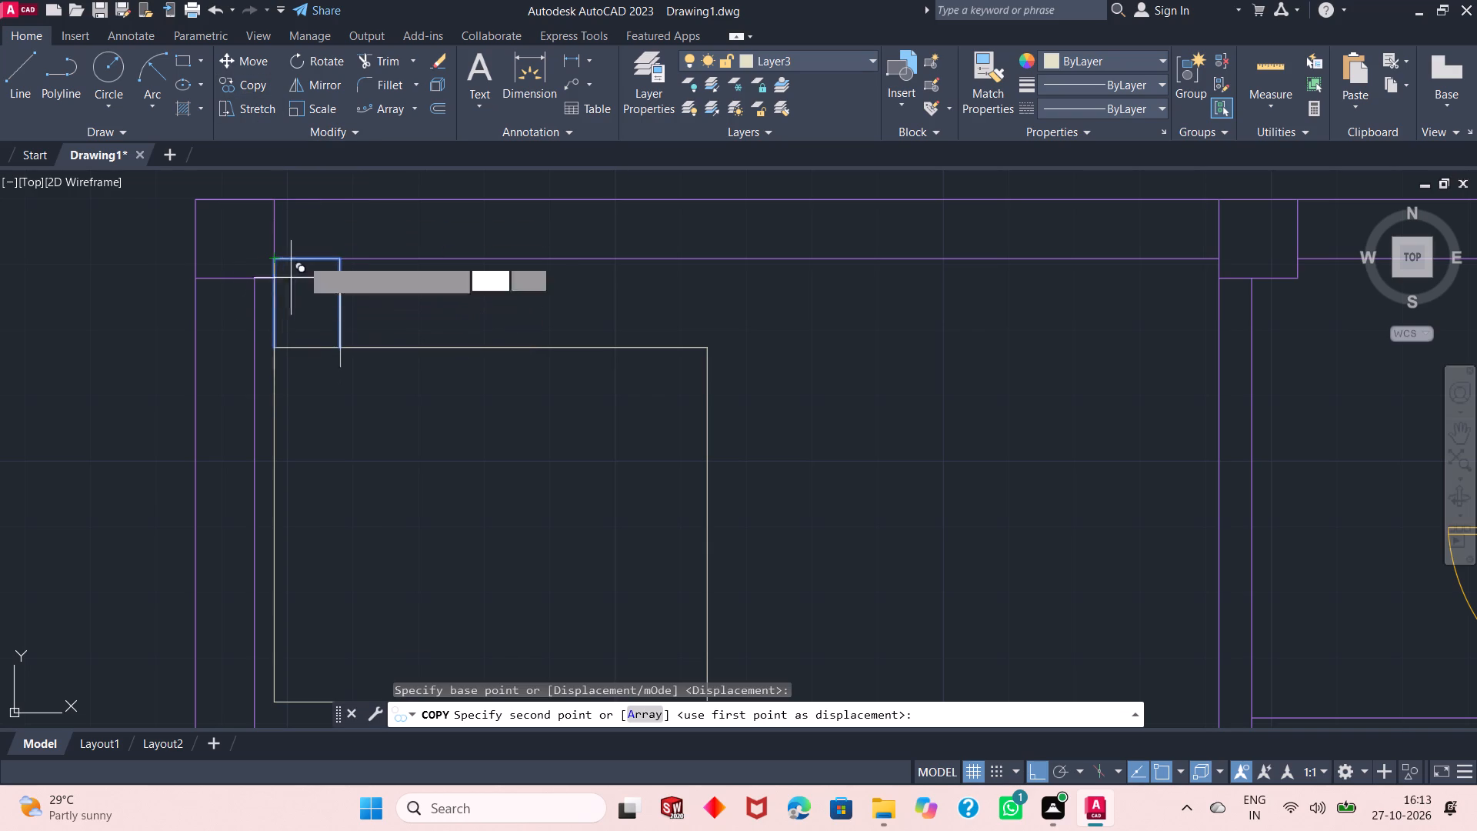
scroll(318, 232, "down", 2, "ctrl")
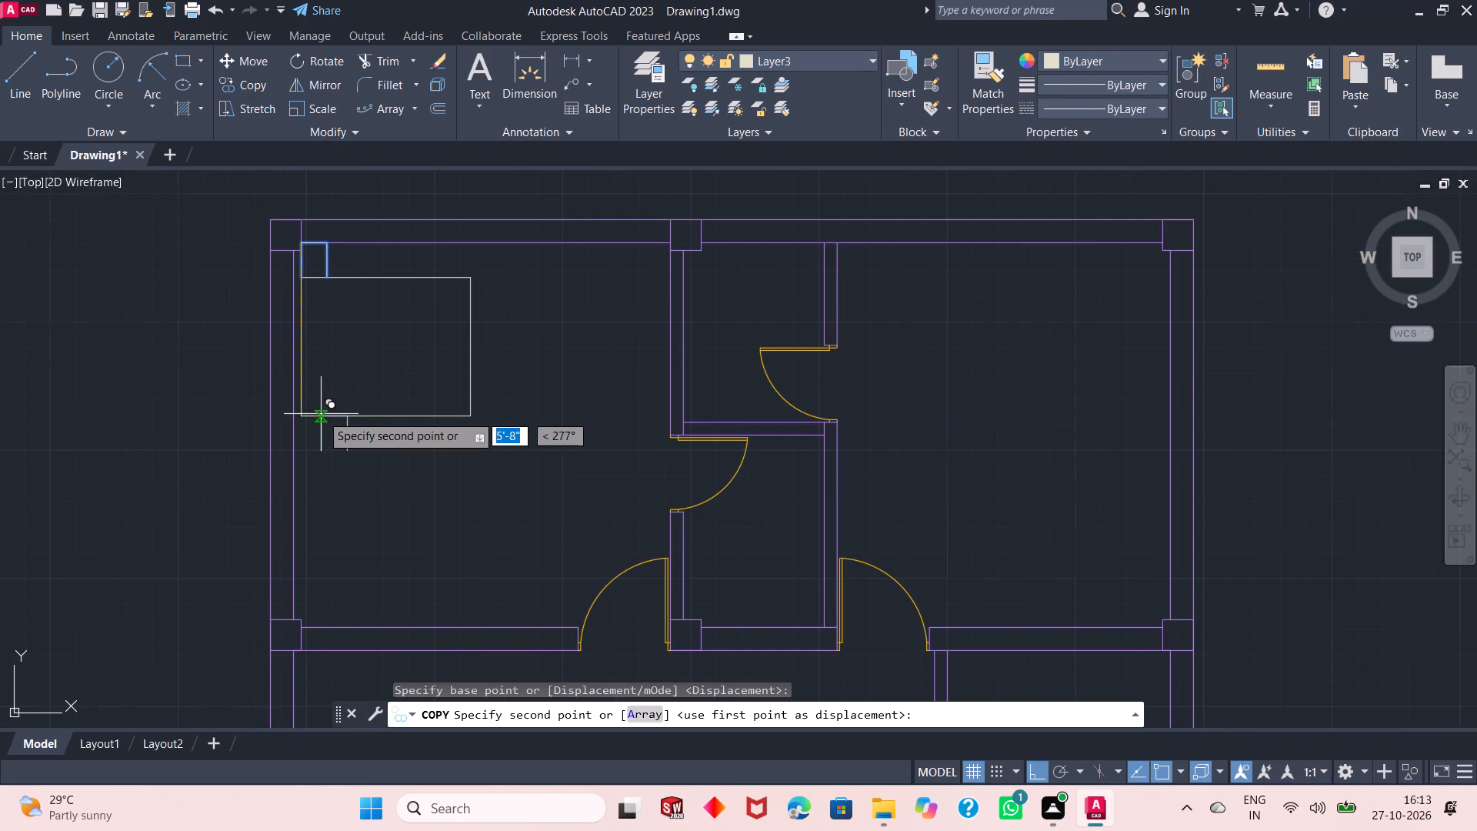
scroll(321, 414, "up", 3, "ctrl")
left_click(237, 421)
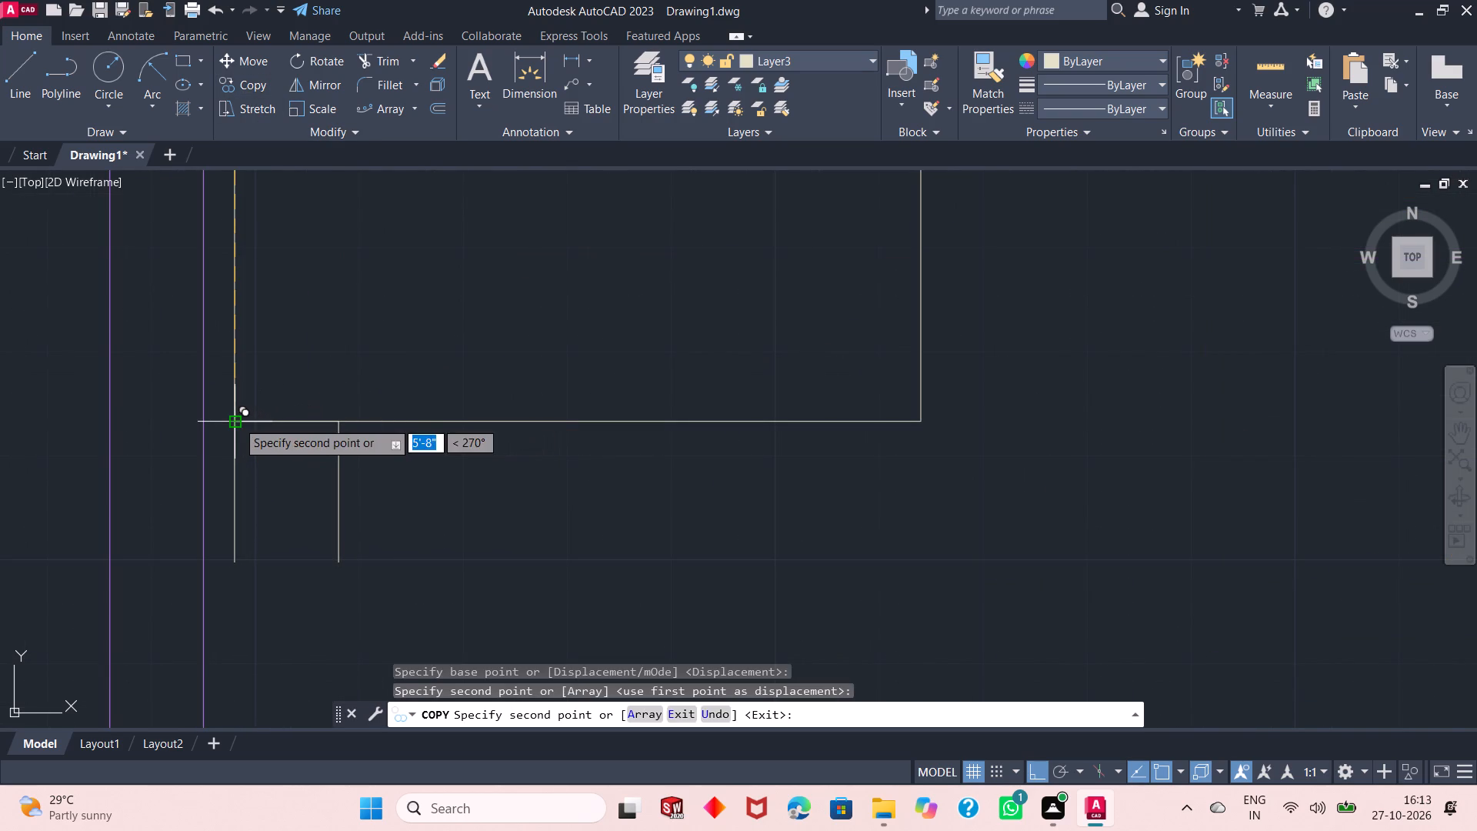
key("Escape")
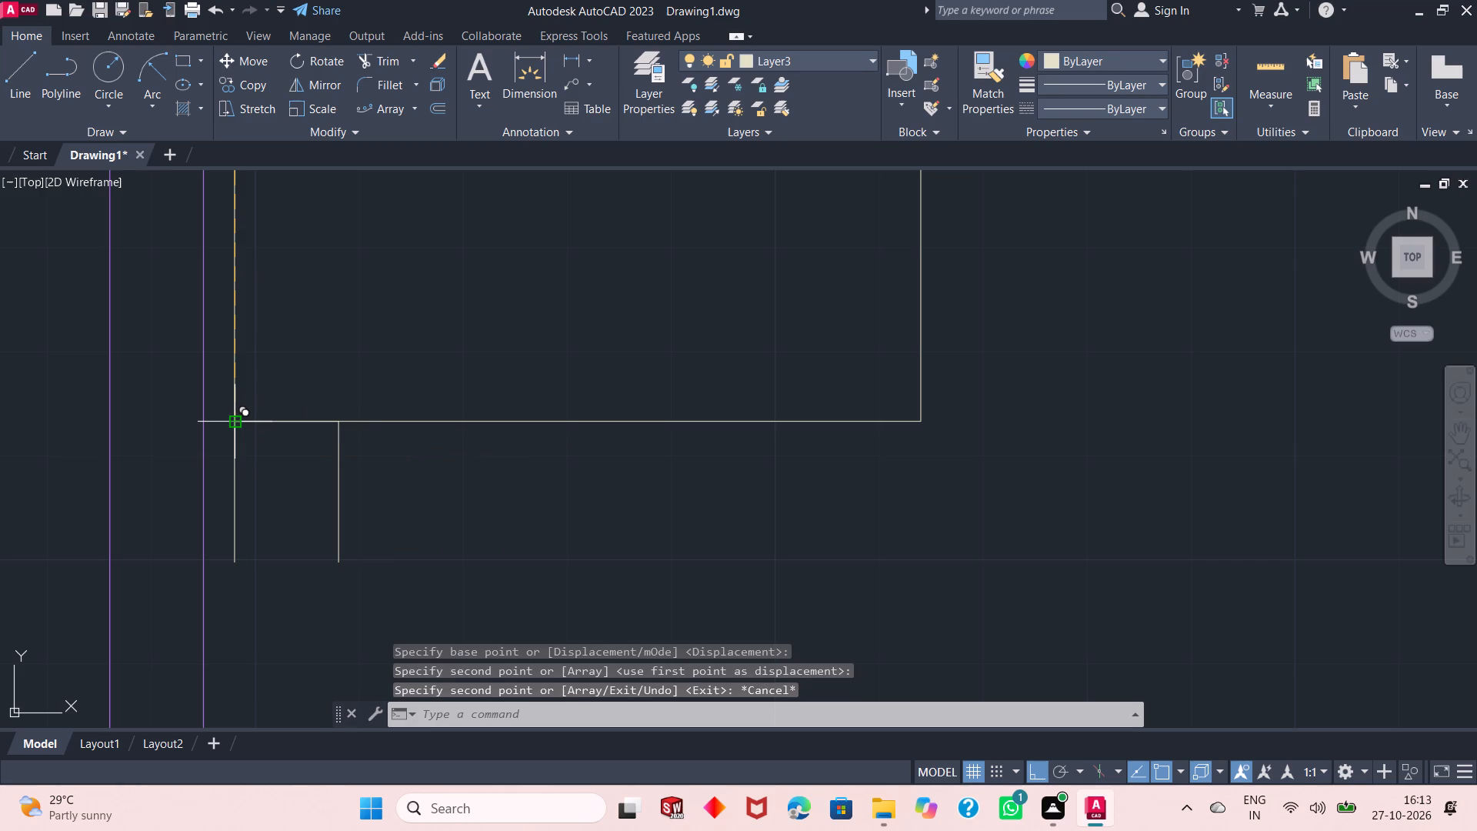
Close the open bottom of the copied box with a 10" horizontal line.
left_click(29, 64)
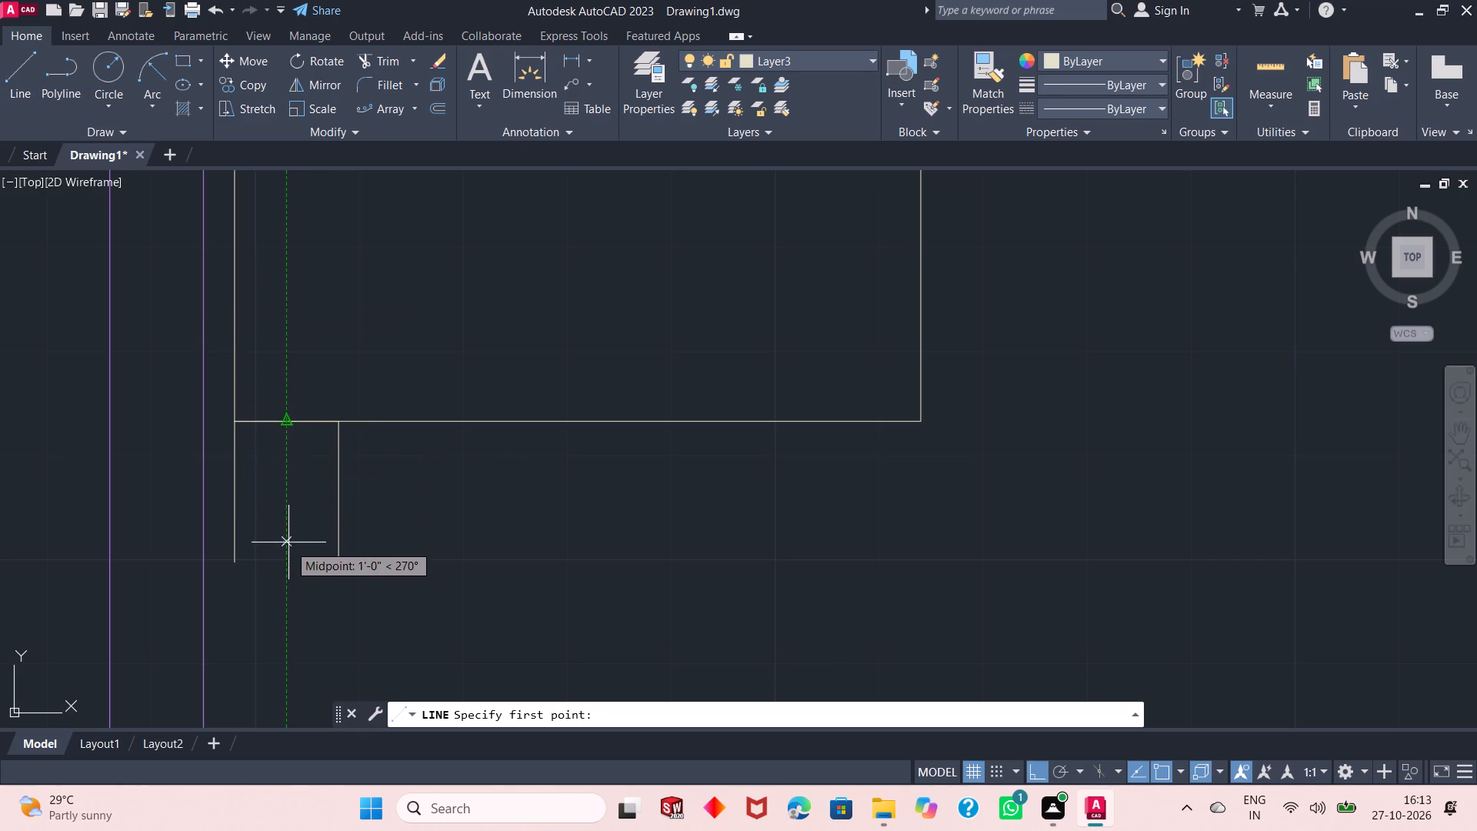
left_click(237, 562)
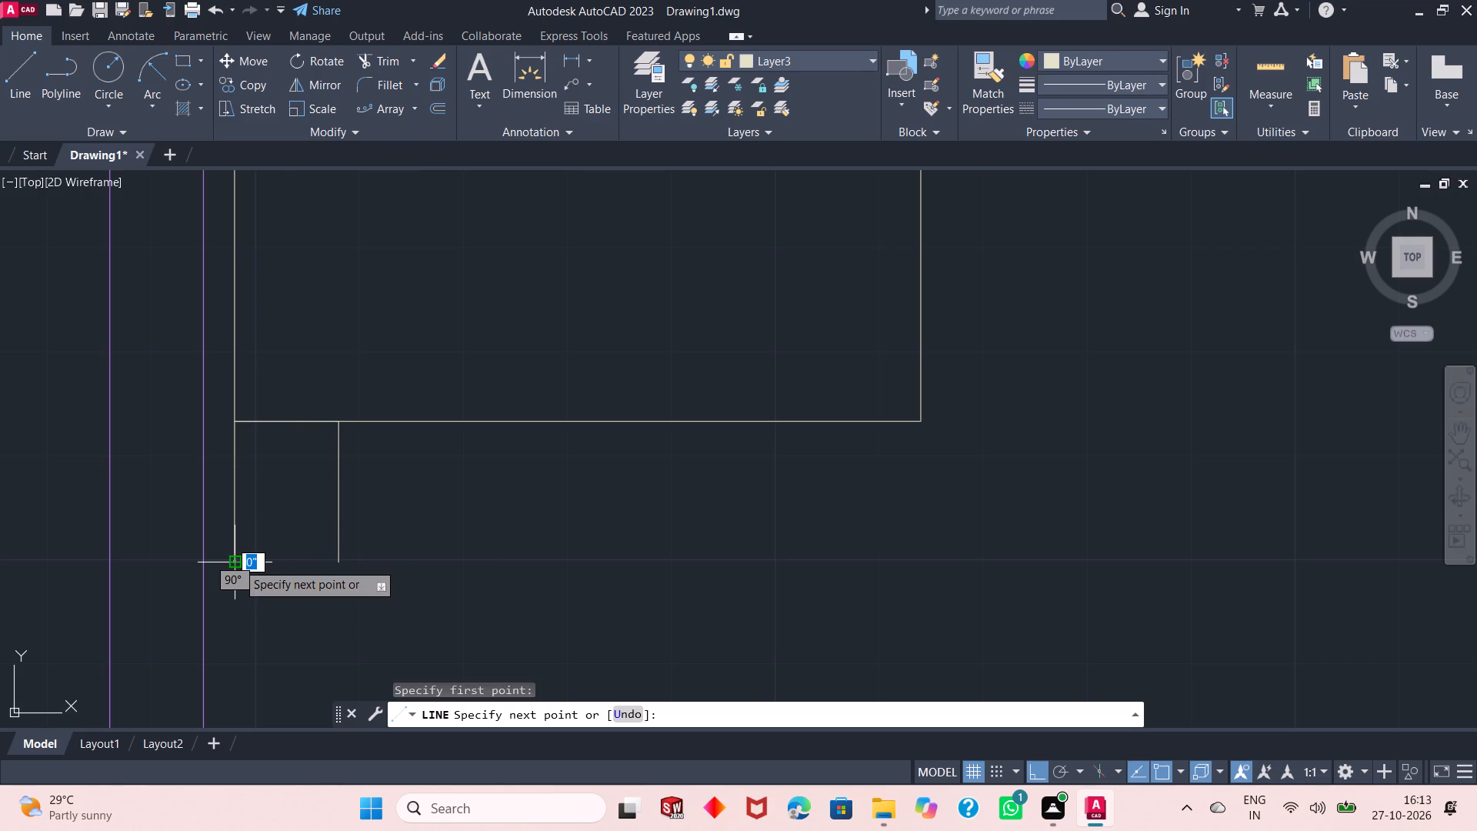
left_click(337, 566)
key("Escape")
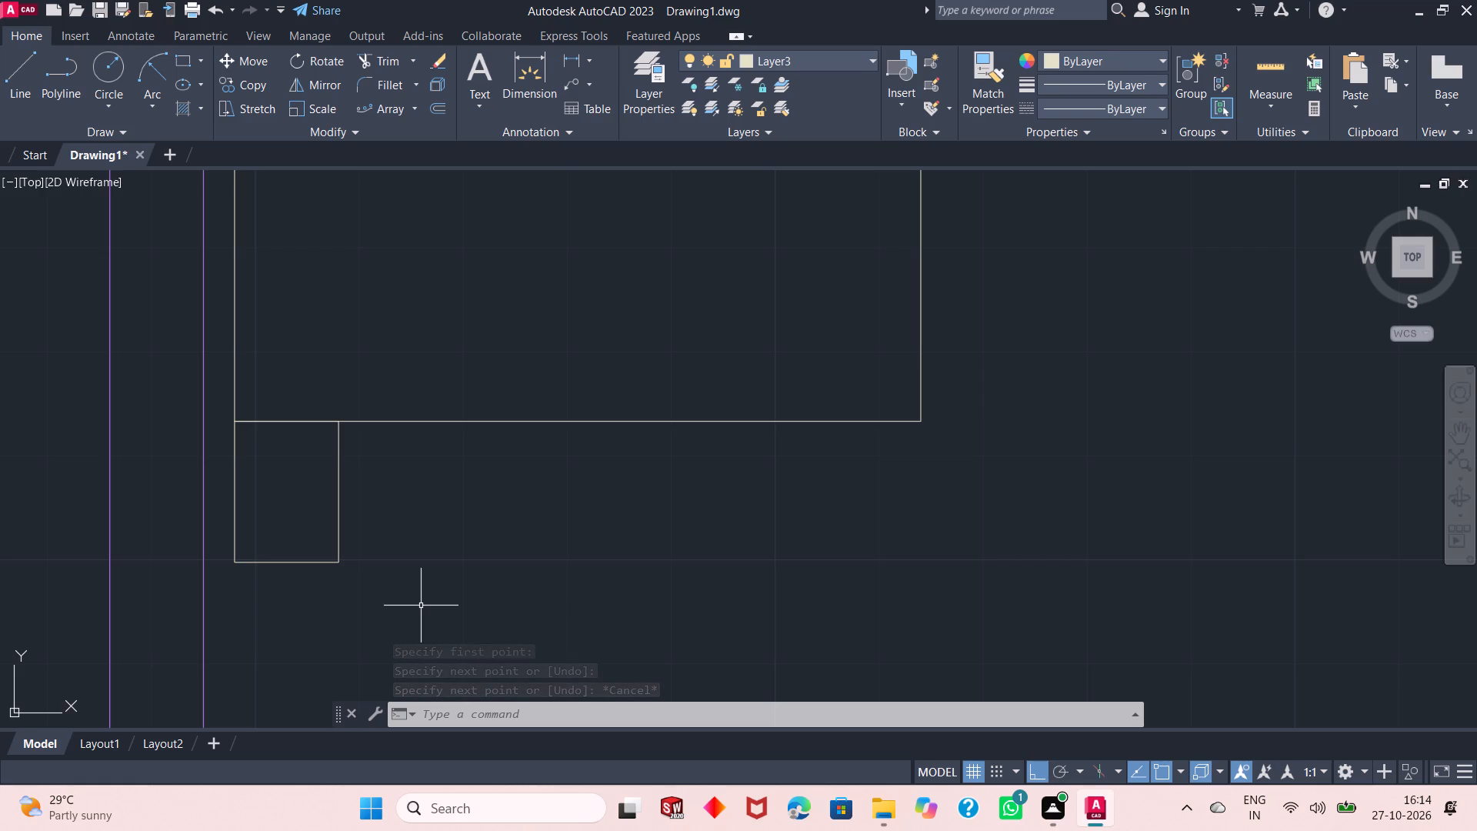
Trim the overlapping line segment where the lower box meets the large rectangle's bottom edge.
scroll(512, 552, "down", 1, "ctrl")
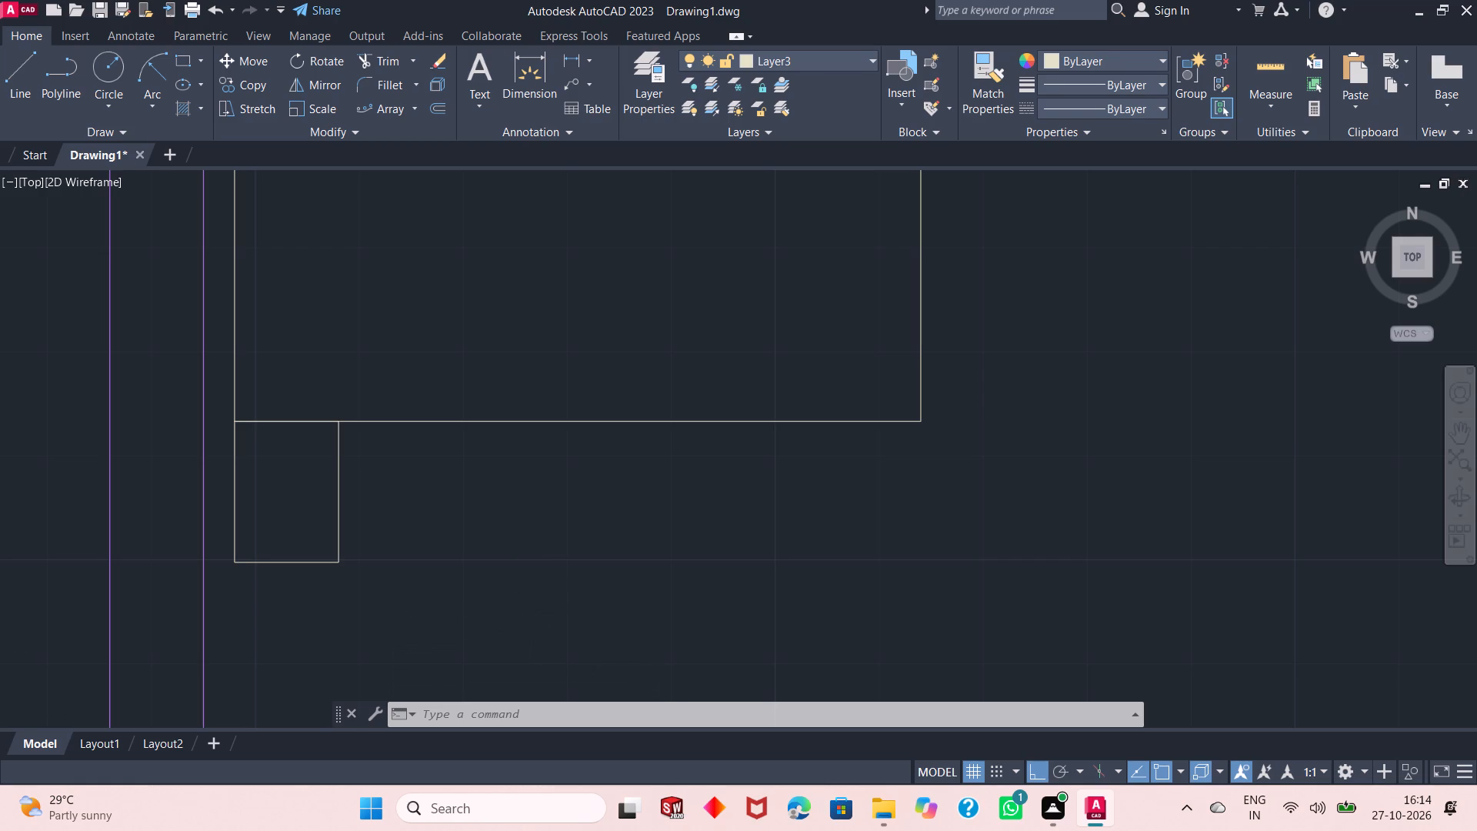
left_click(374, 54)
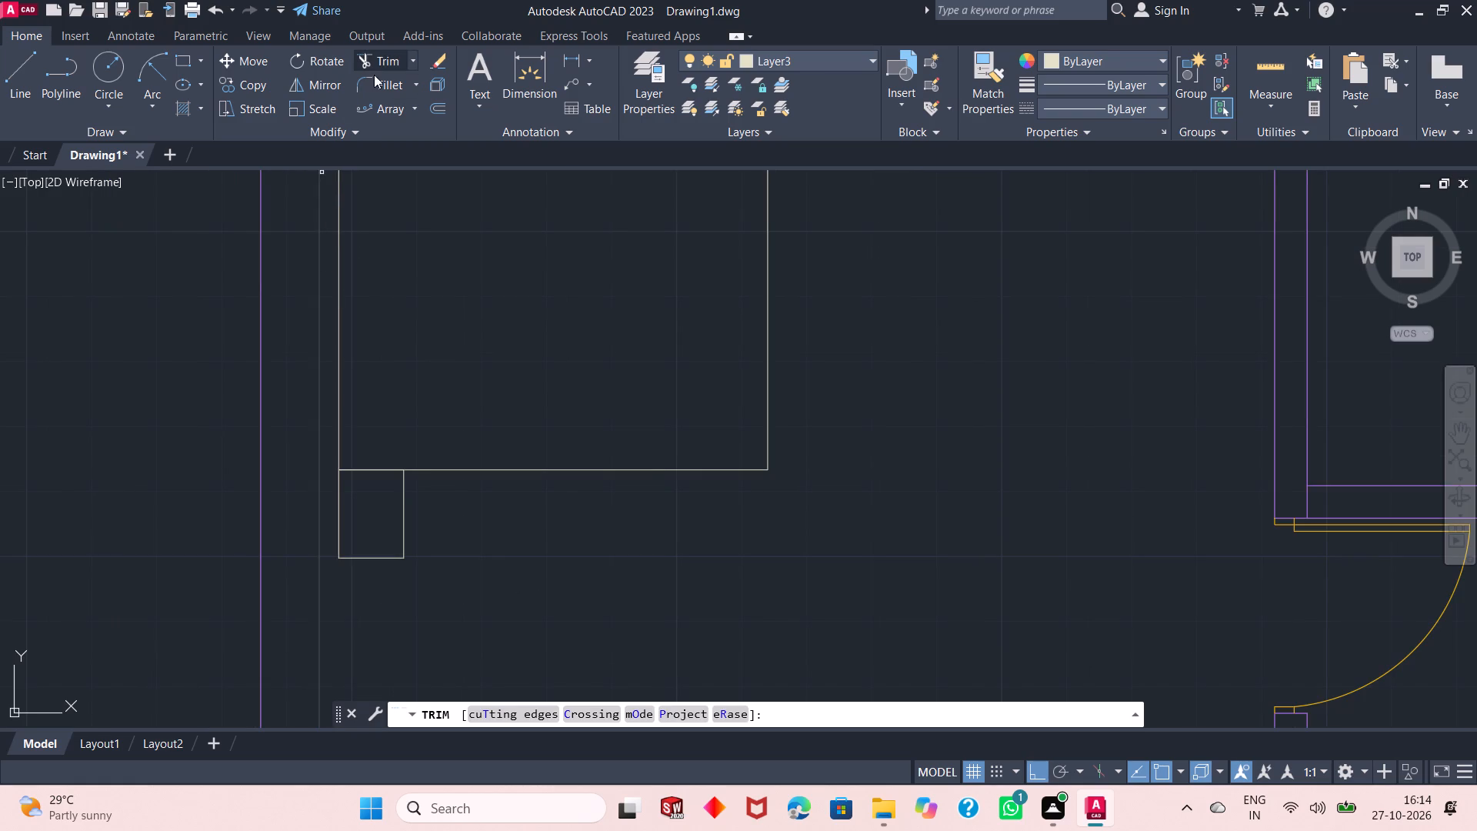
left_click(367, 469)
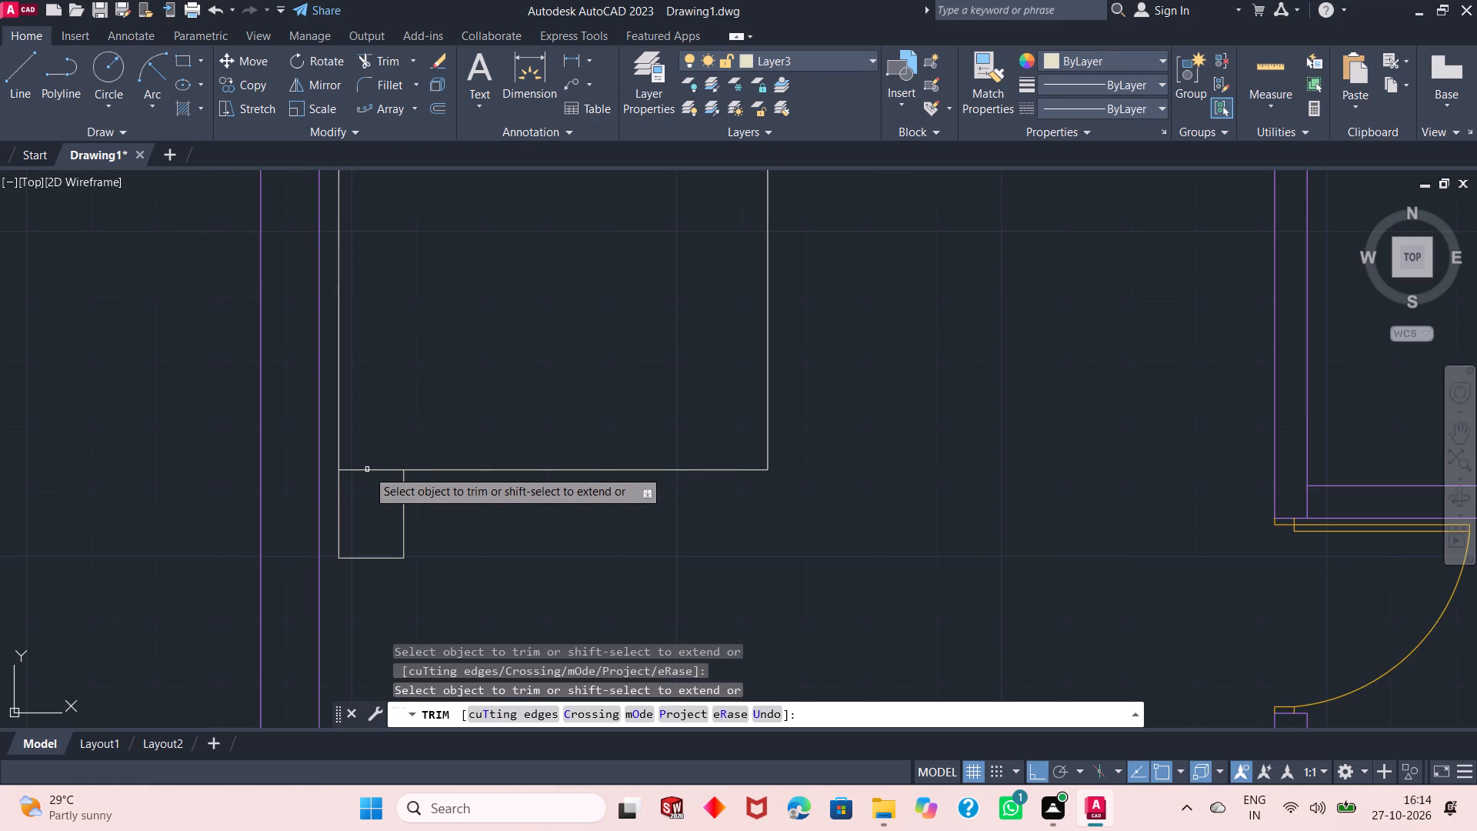
key("Escape")
Draw a rectangle about 11" by 1'5" inside the large rectangle, just in from its upper-left corner.
scroll(448, 528, "down", 1, "ctrl")
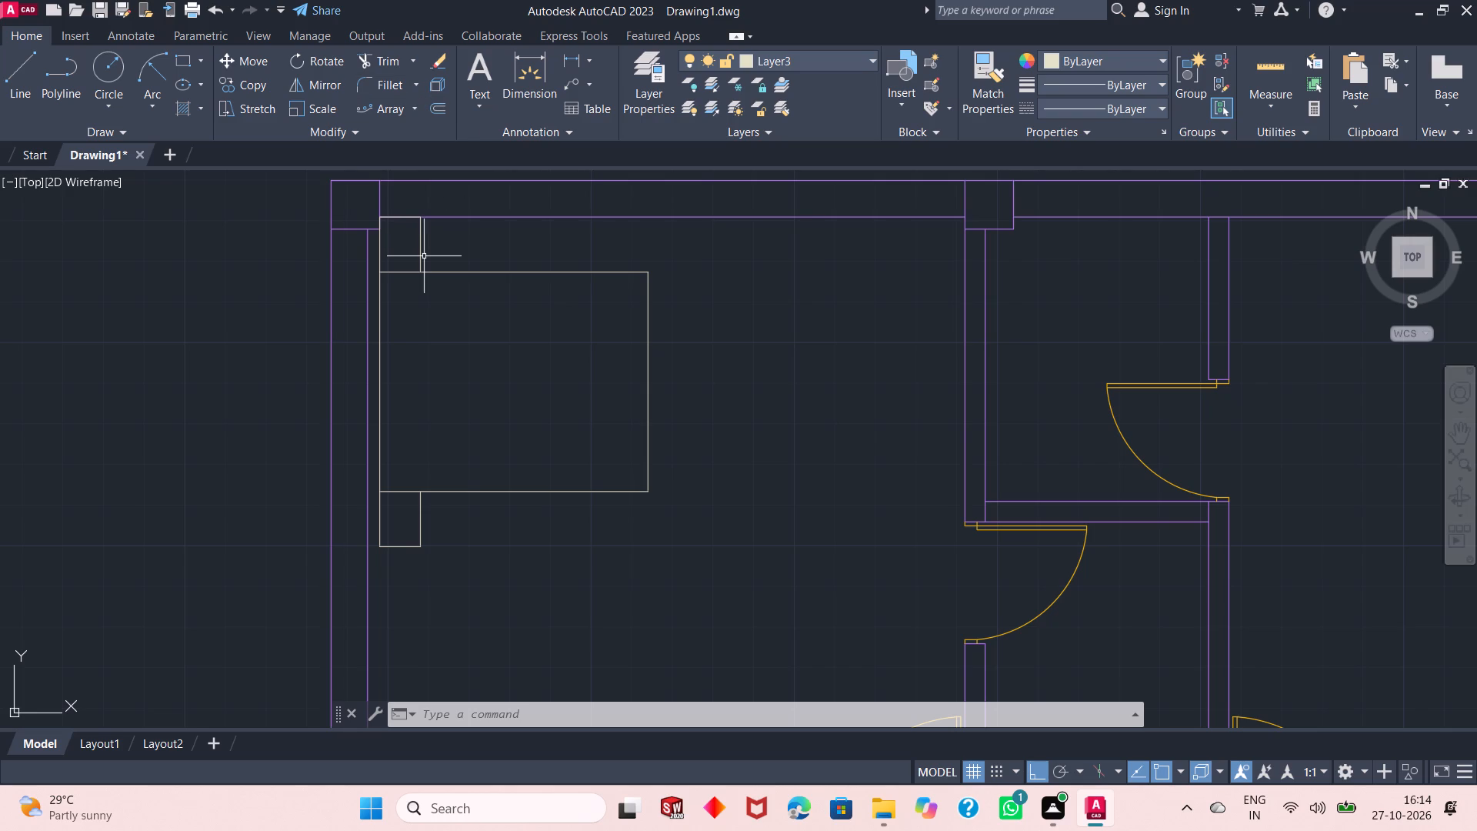
left_click(182, 56)
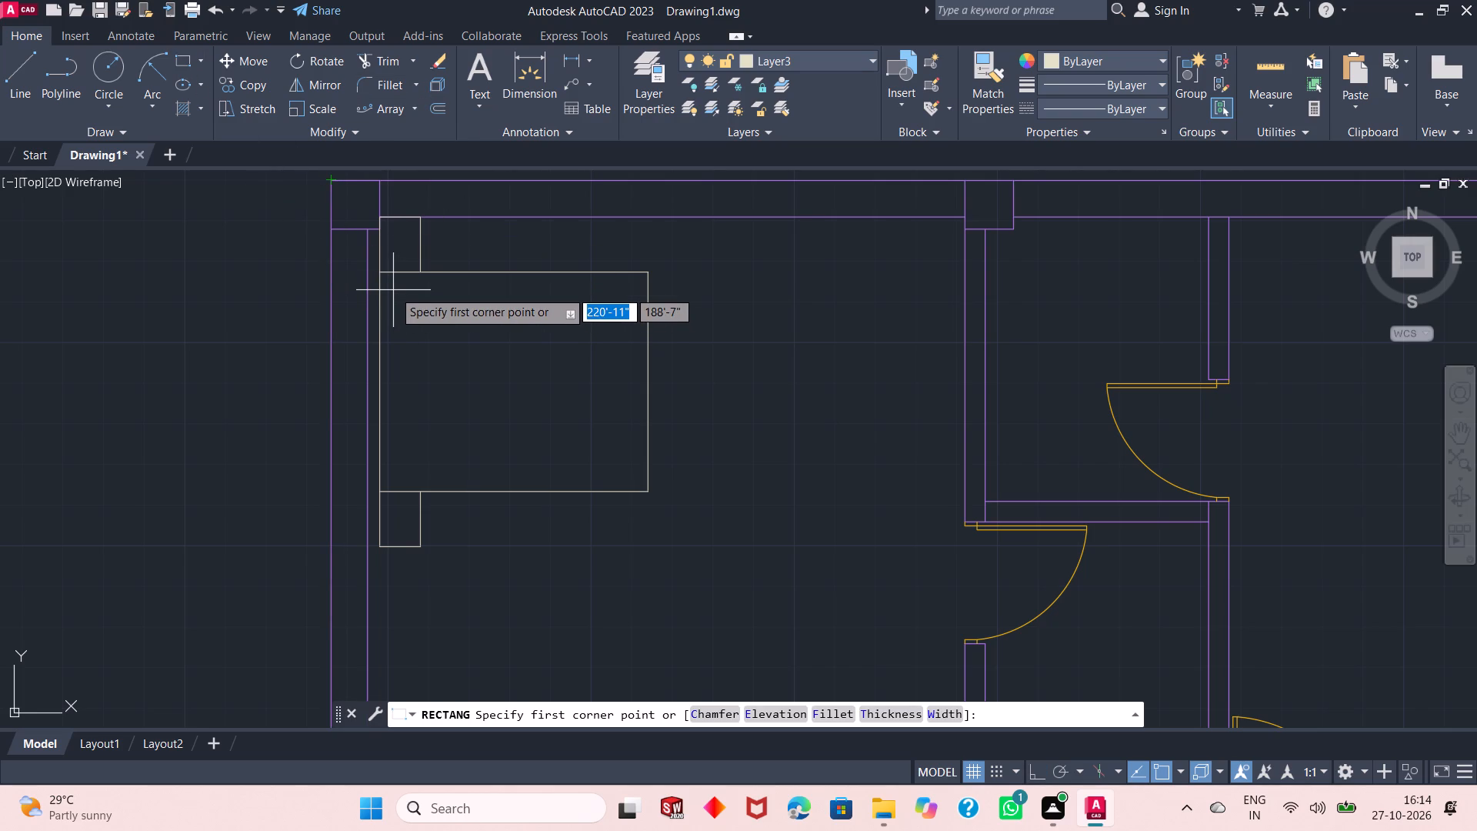
scroll(393, 290, "up", 2, "ctrl")
scroll(393, 290, "down", 1, "ctrl")
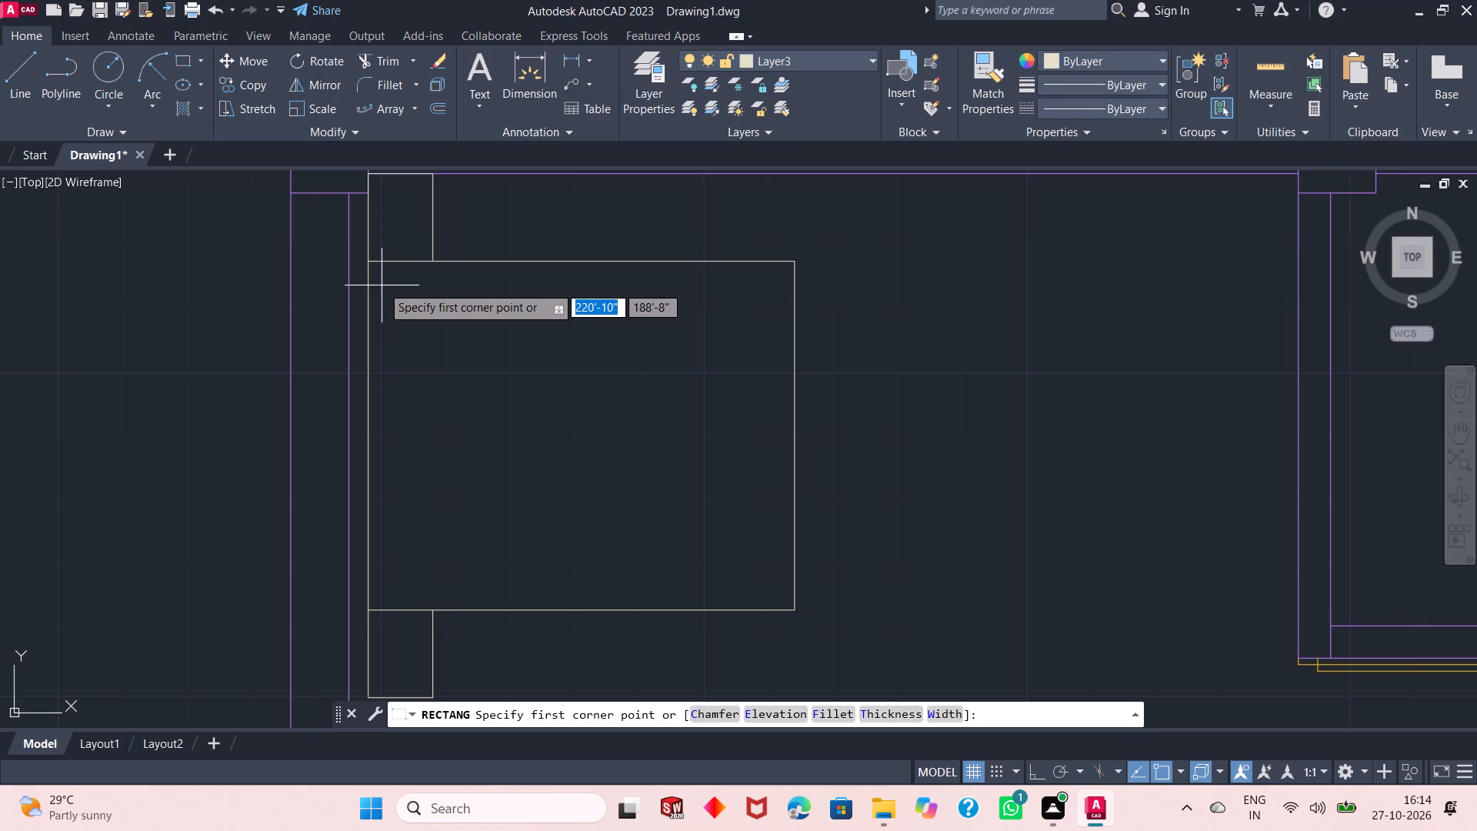
left_click(382, 285)
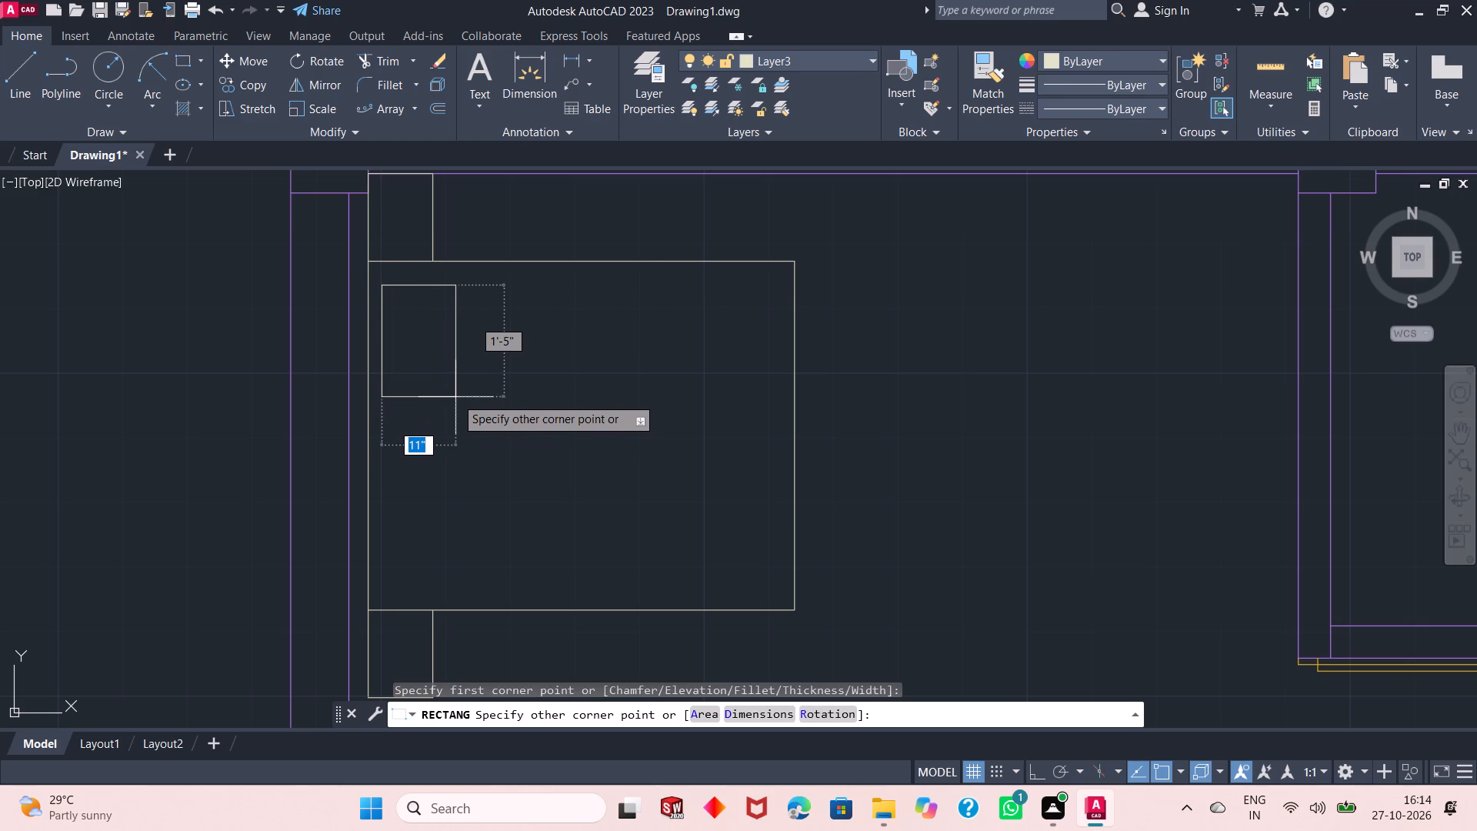
left_click(455, 397)
key("Escape")
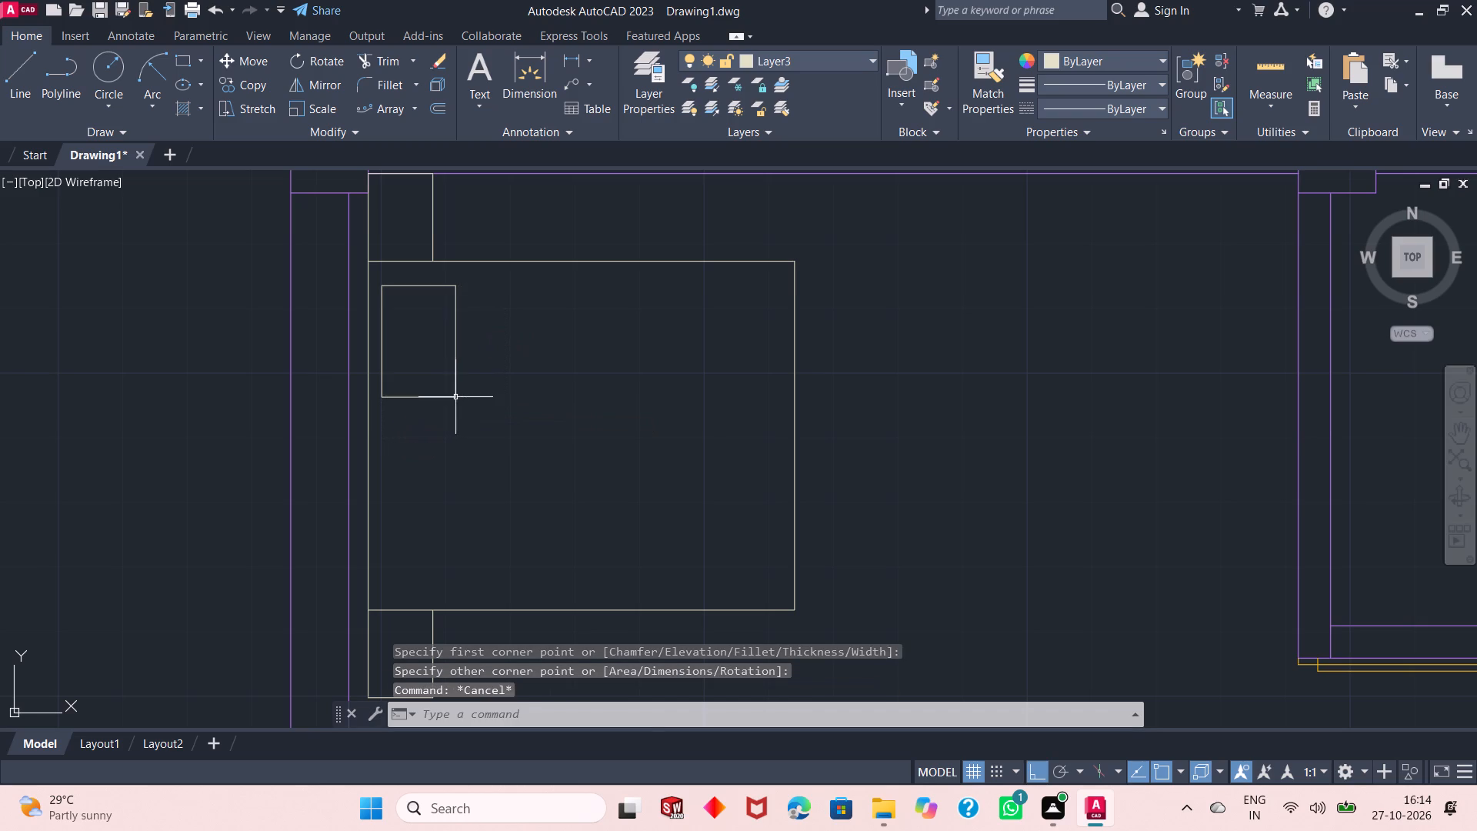
Copy the small pillow rectangle about 2'-5" straight down inside the large bed rectangle.
left_click(464, 376)
left_click(429, 408)
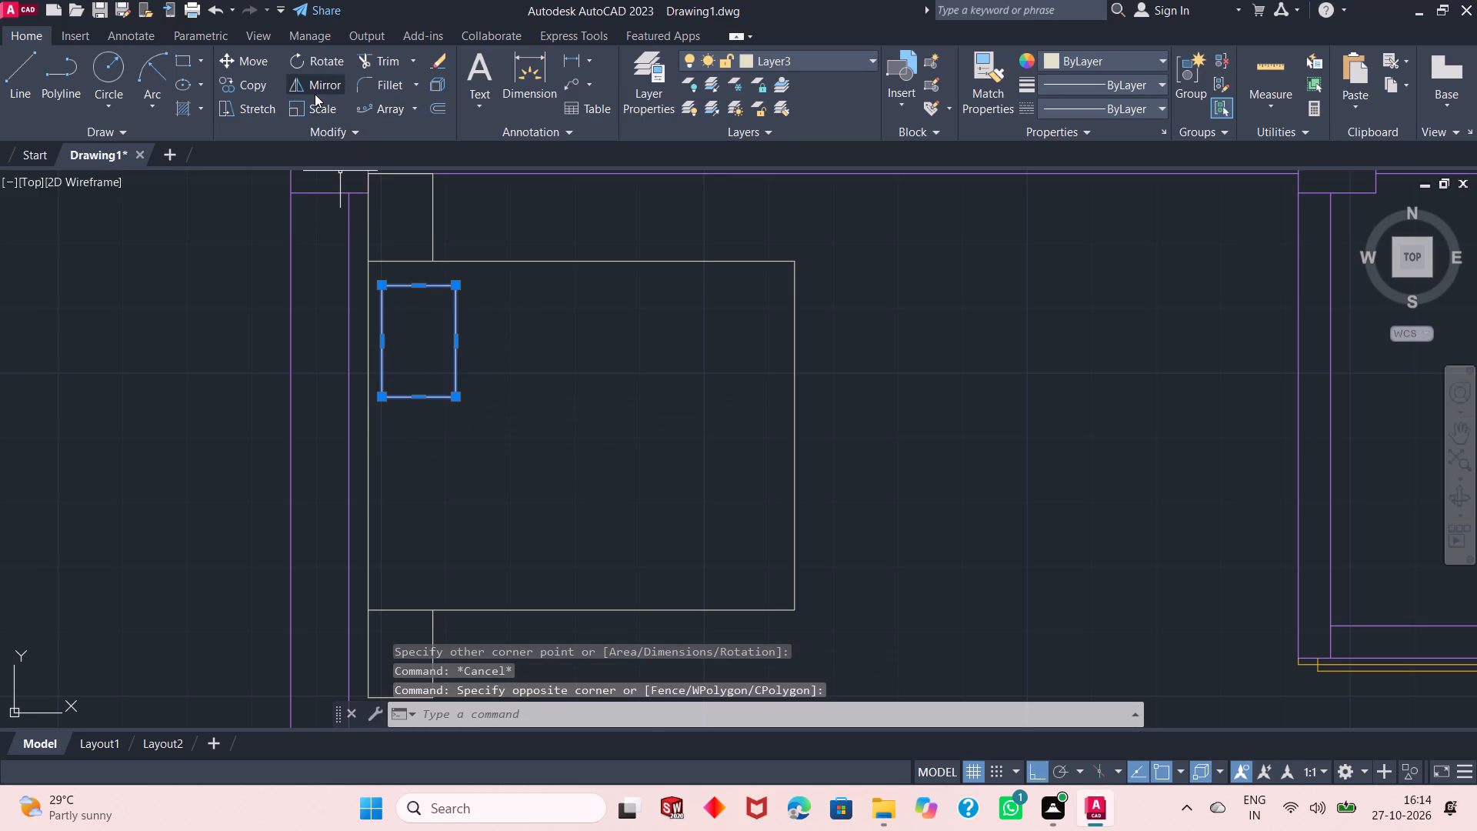
left_click(248, 79)
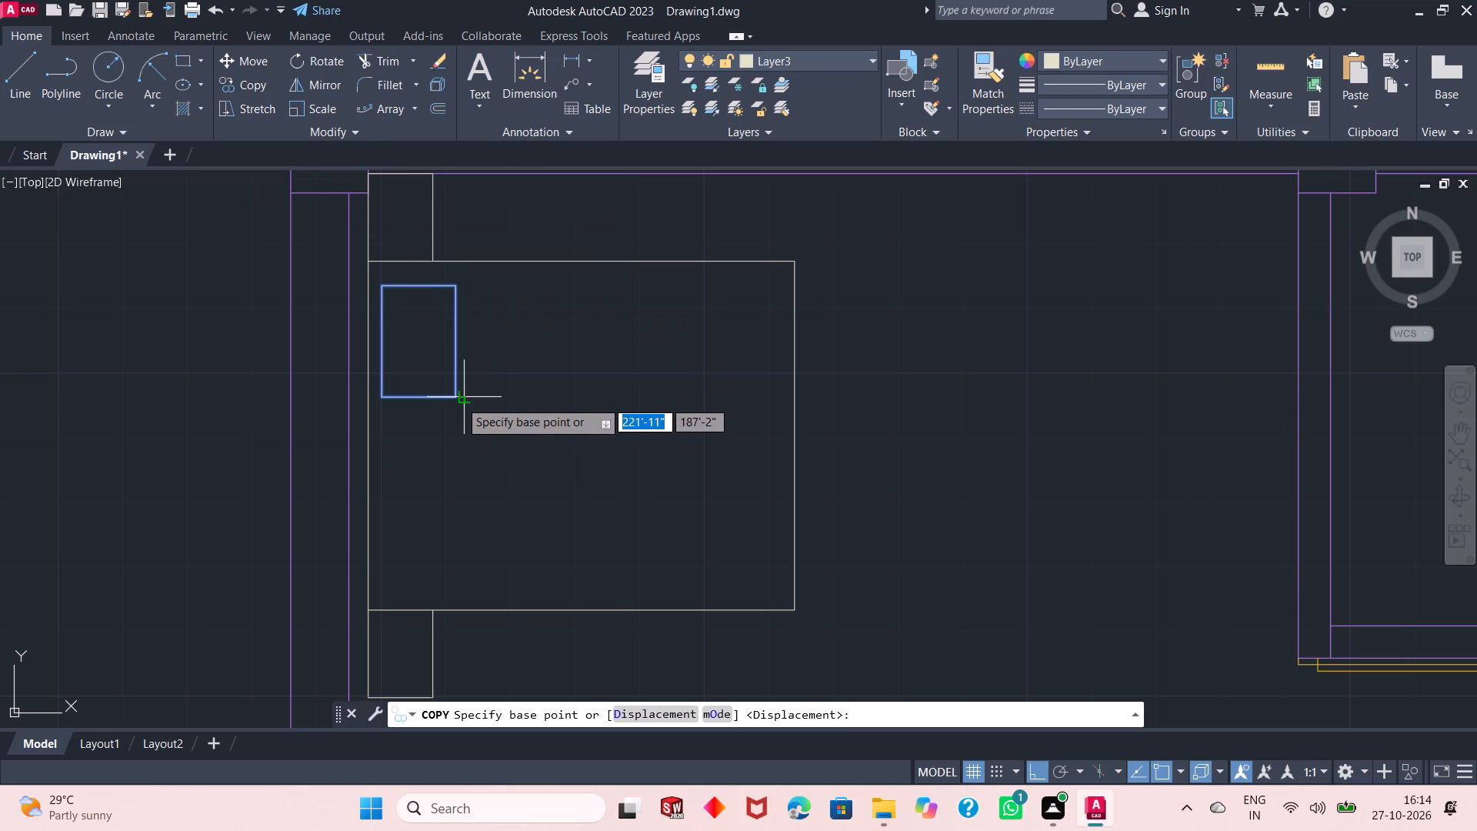
left_click(455, 399)
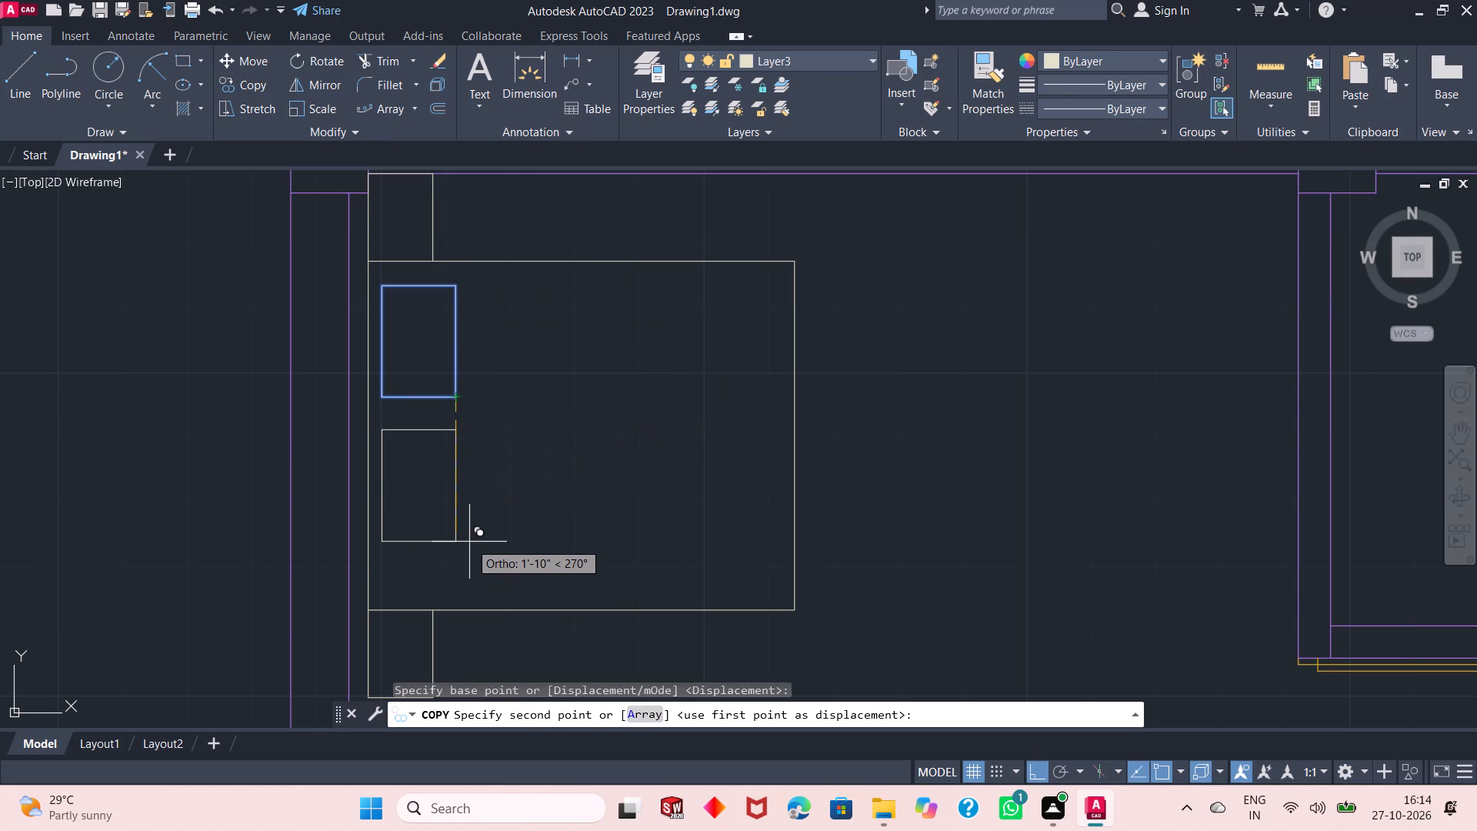
left_click(478, 586)
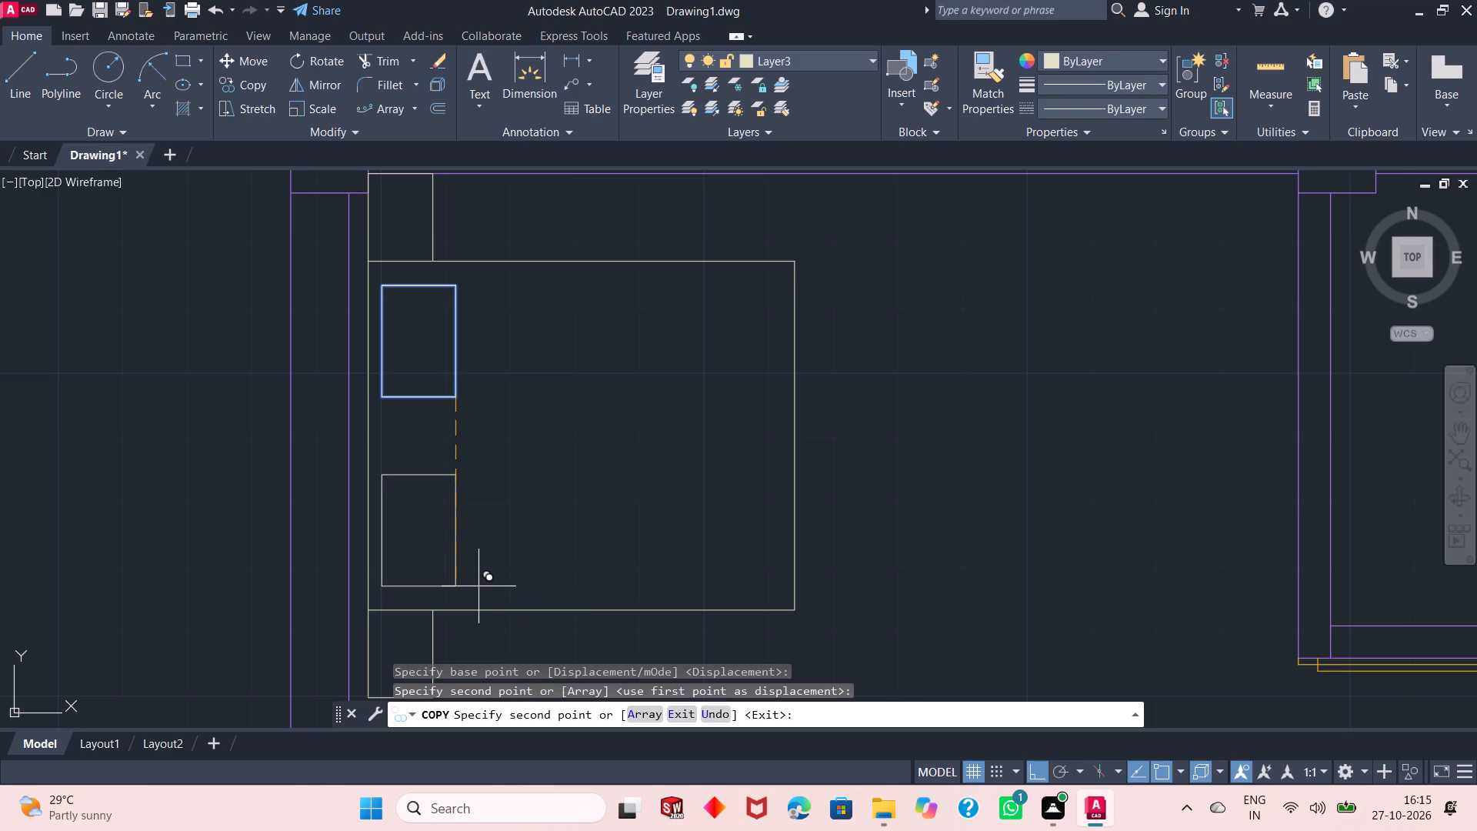
key("Escape")
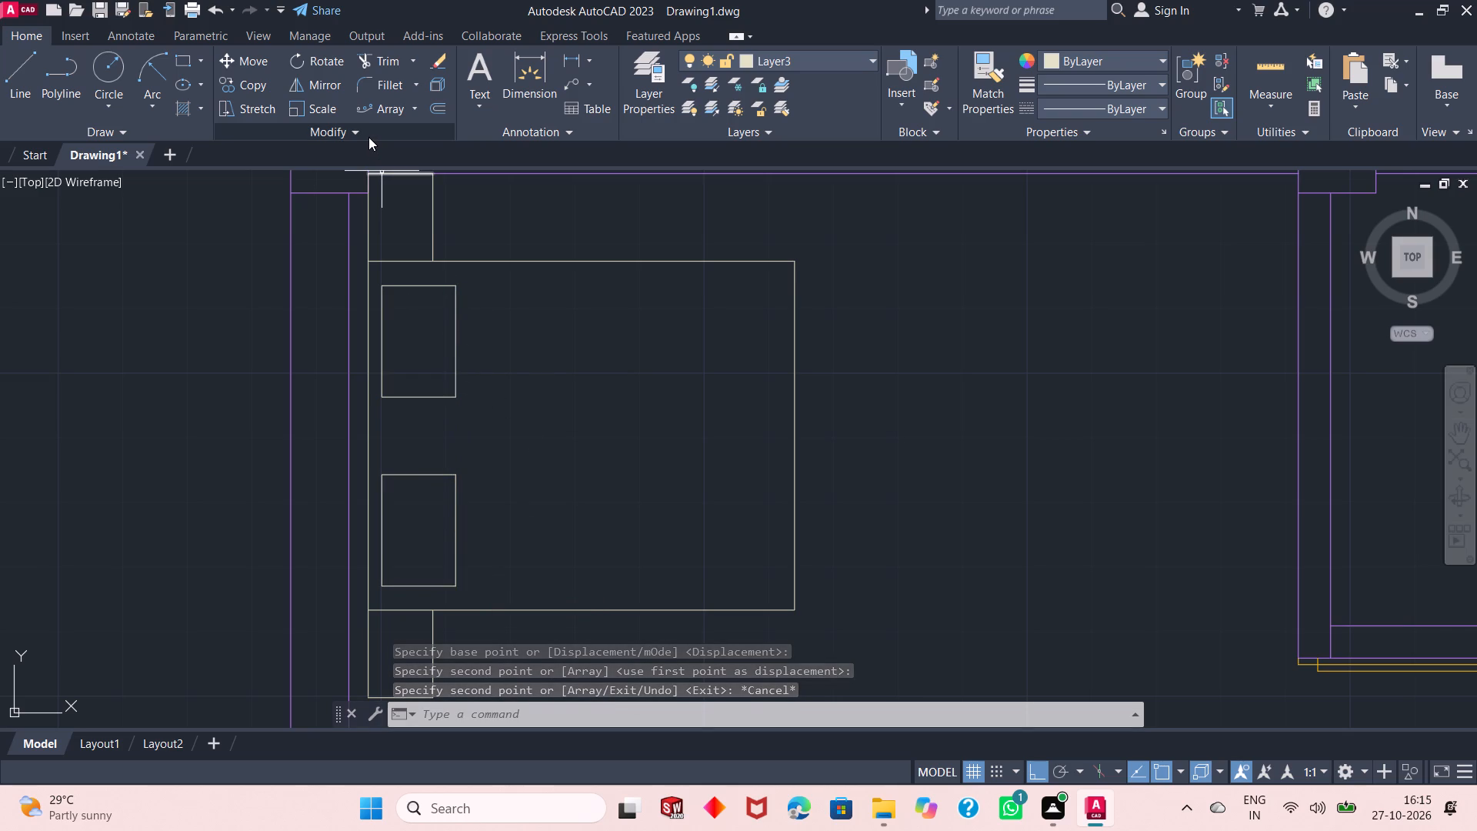
Fillet the two upper corners of the lower pillow rectangle with a 2" radius.
left_click(365, 92)
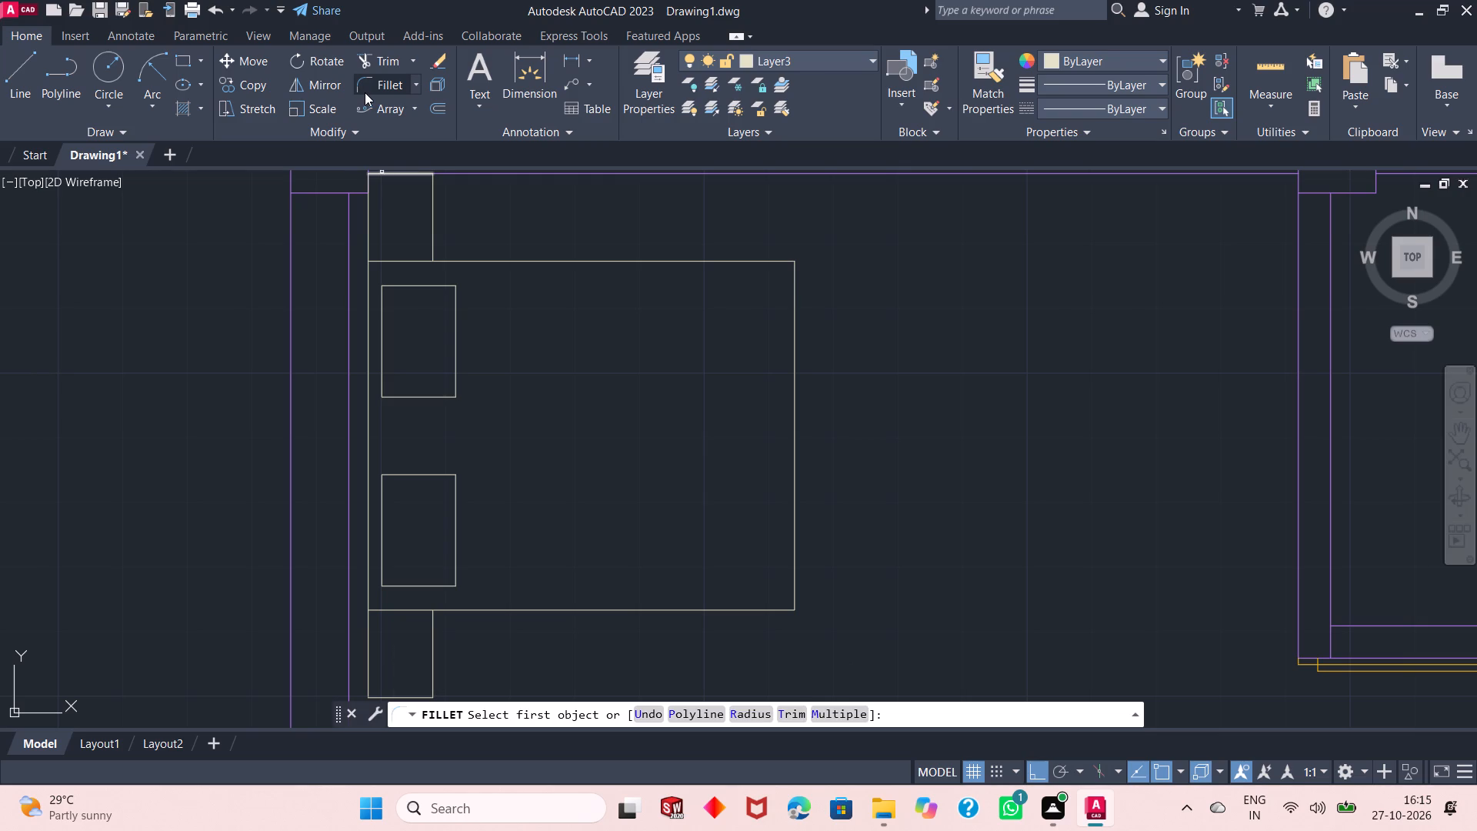
left_click(738, 712)
key("2")
key("Return")
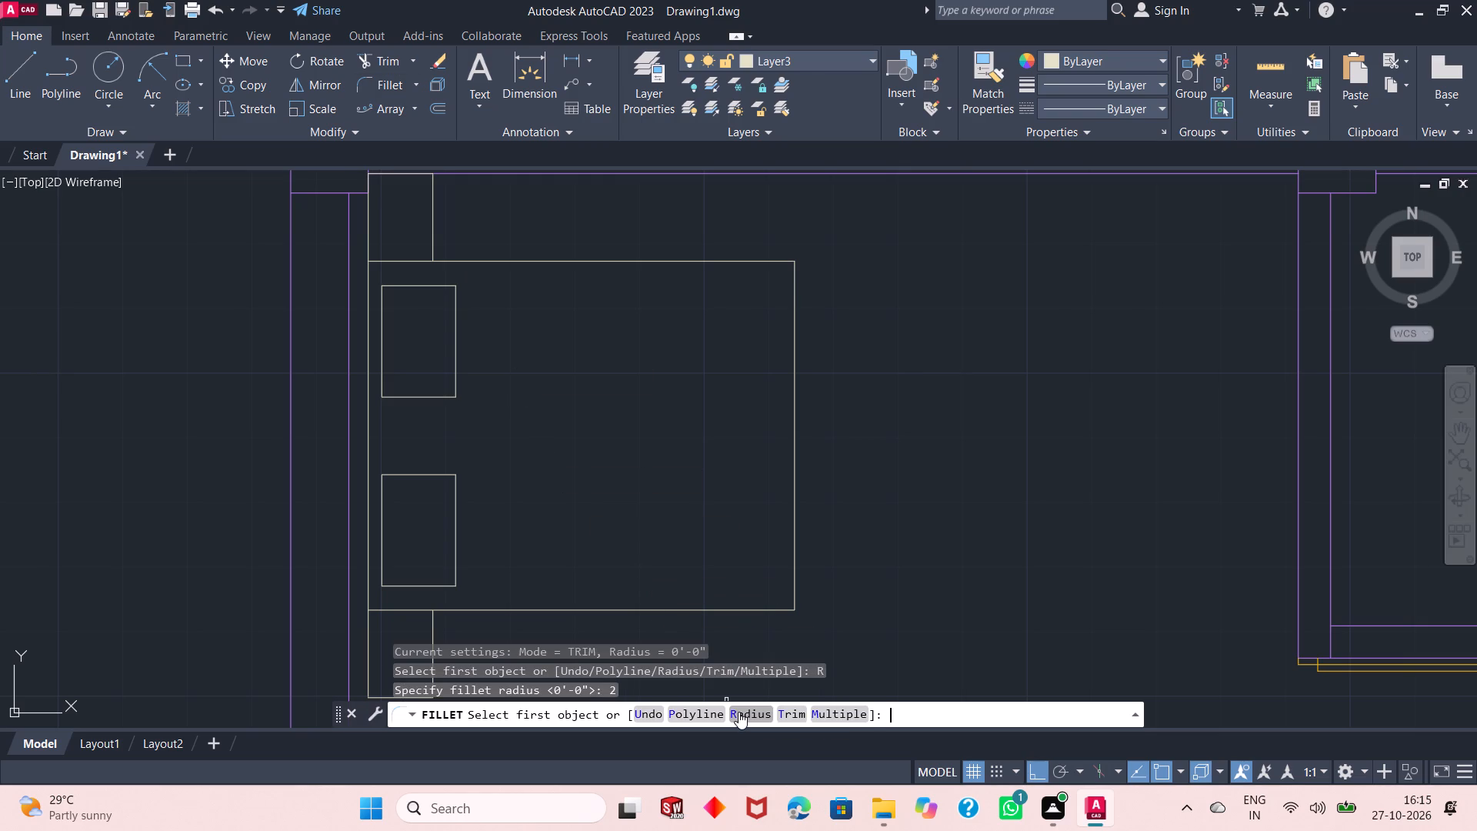
left_click(456, 477)
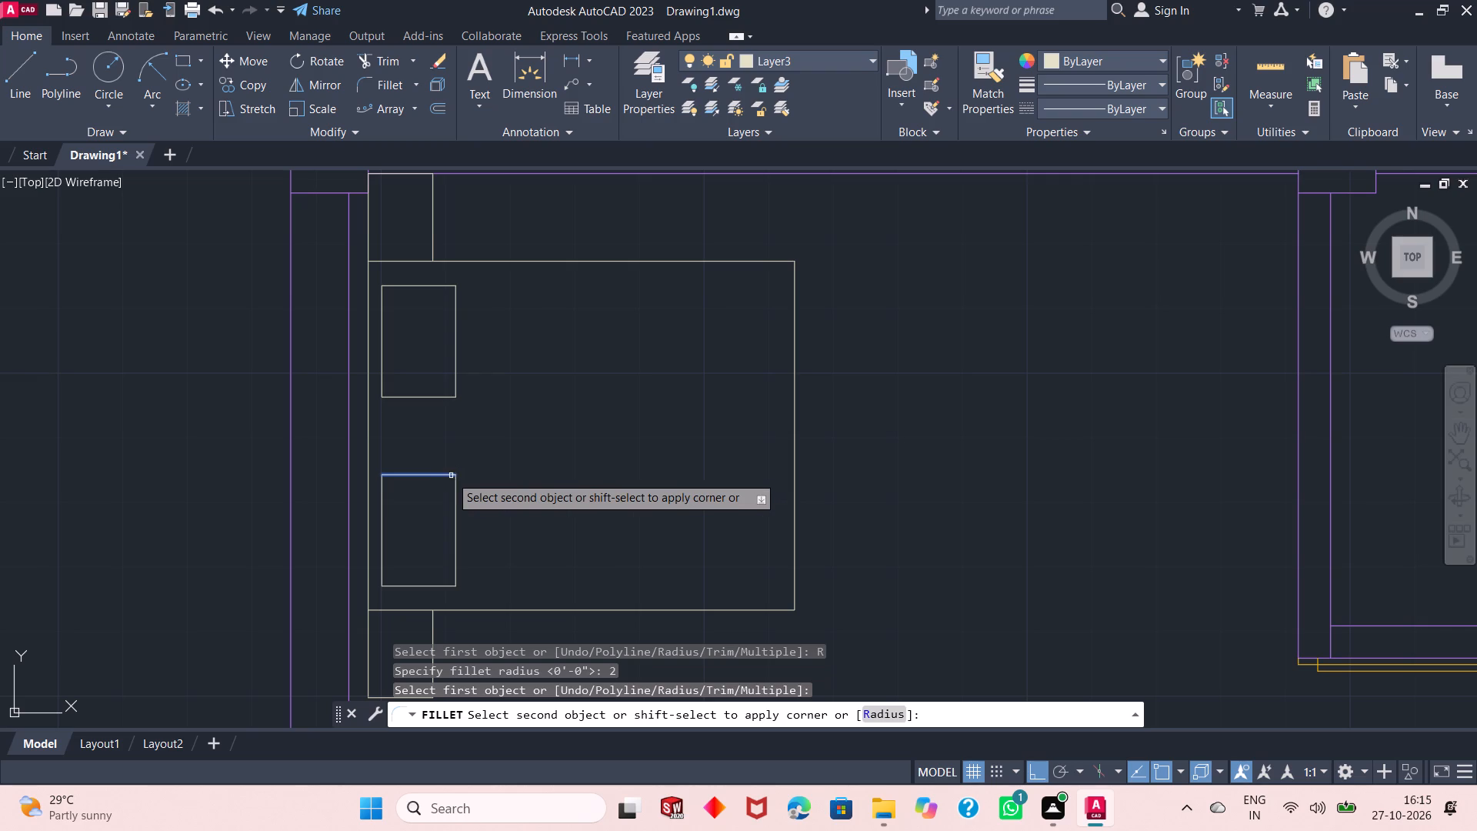
left_click(445, 474)
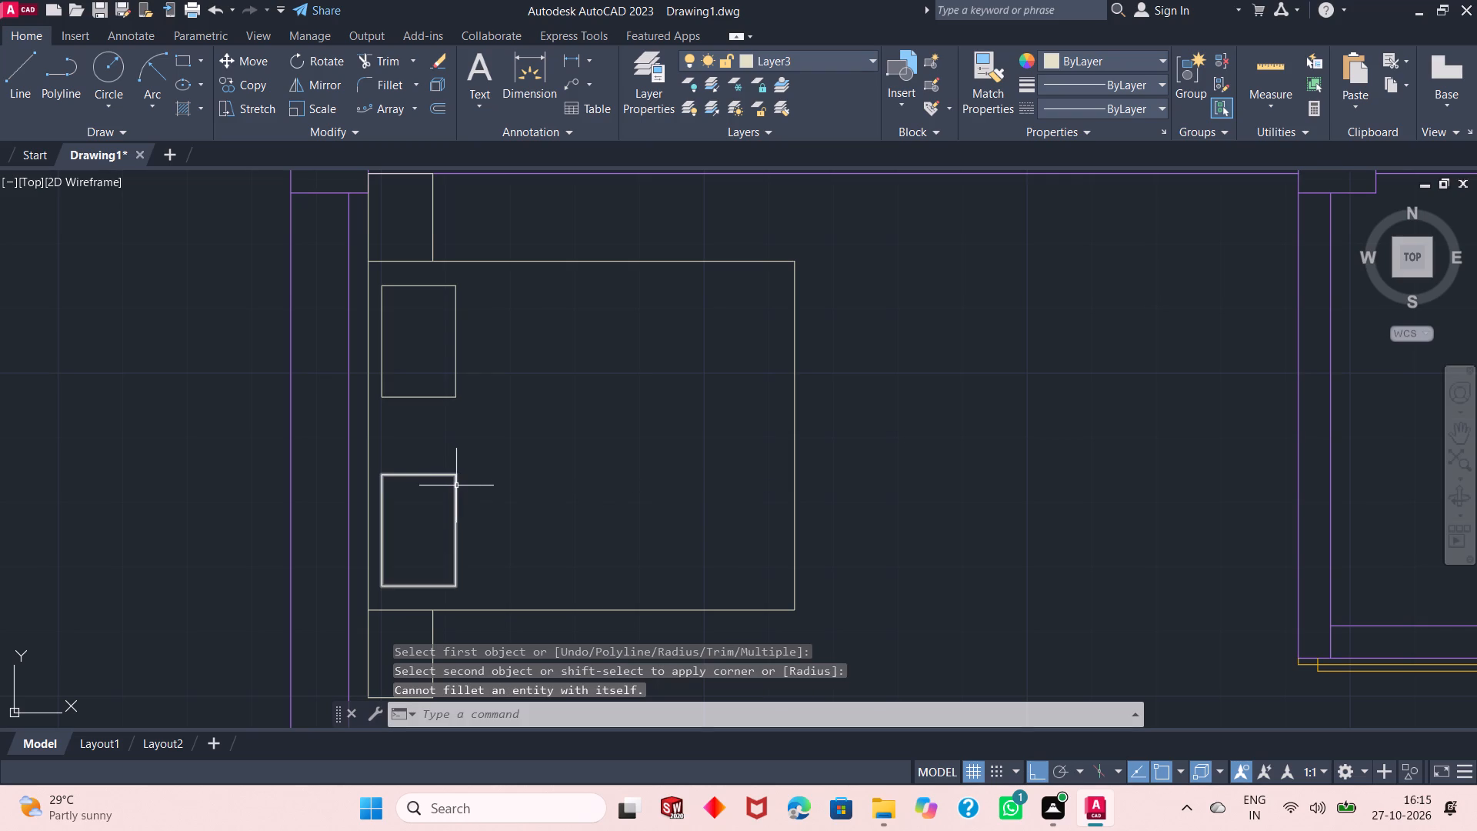
key("space")
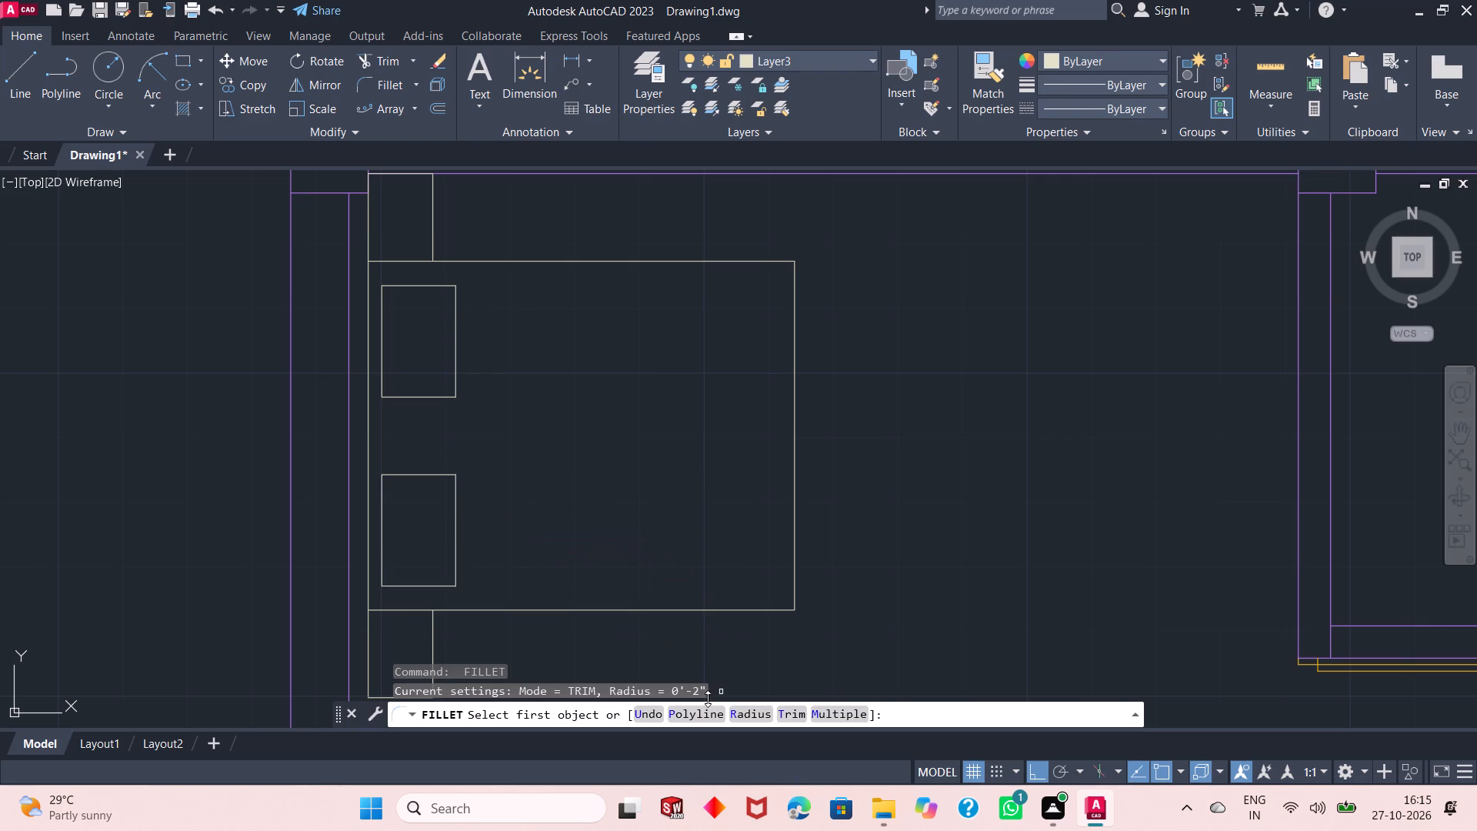
left_click(442, 475)
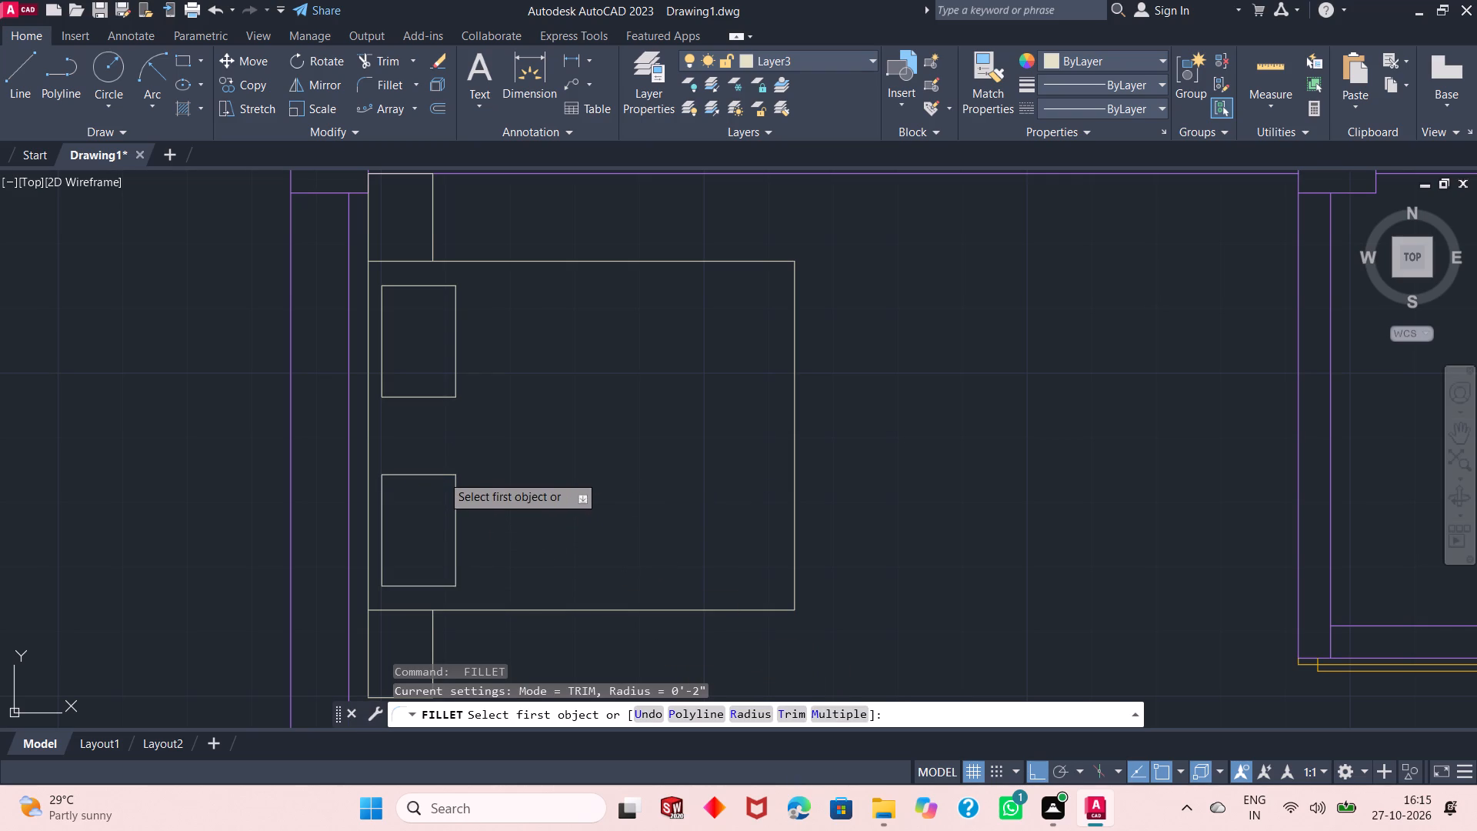
left_click(455, 486)
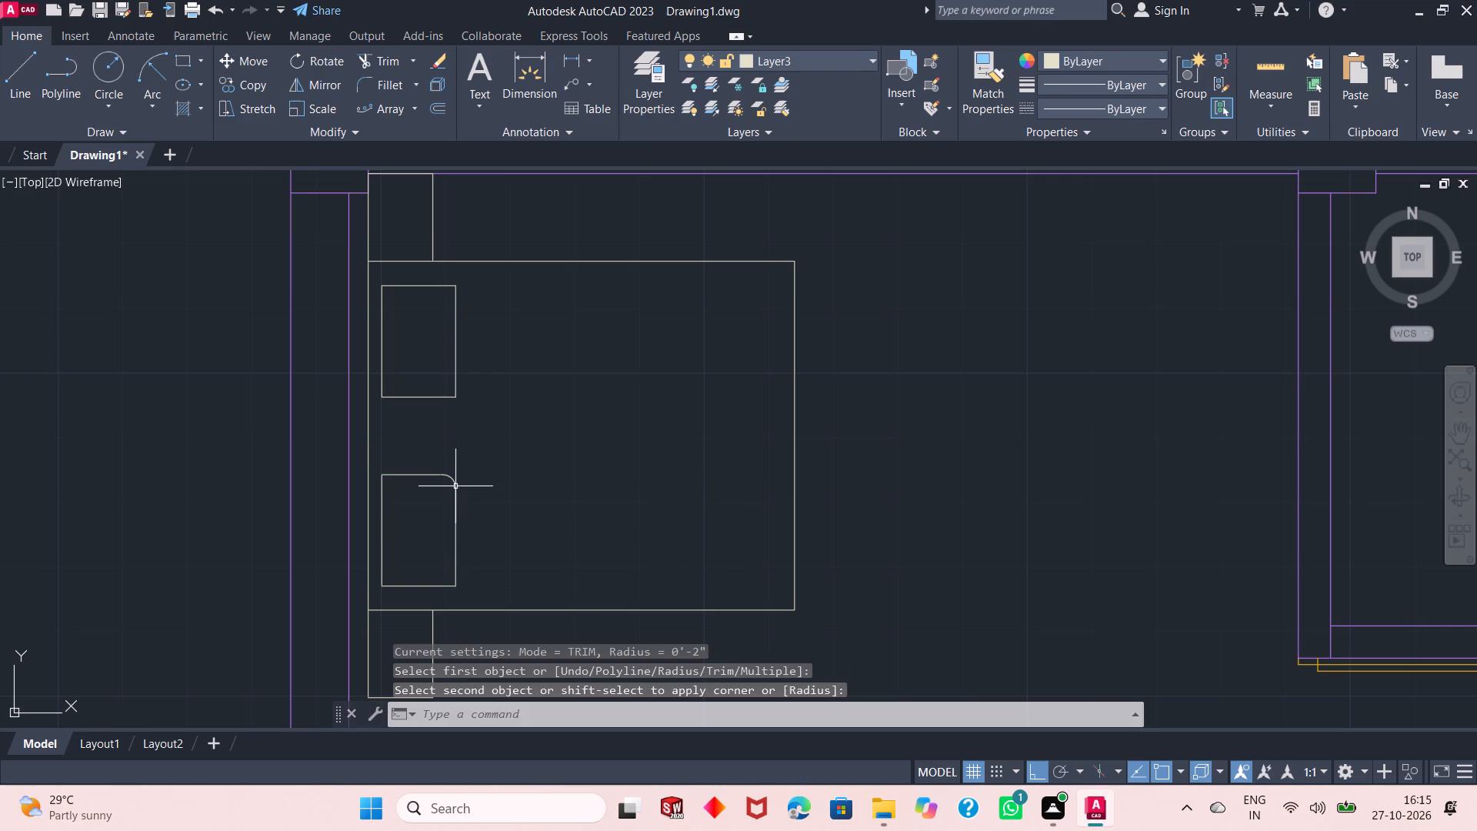
key("space")
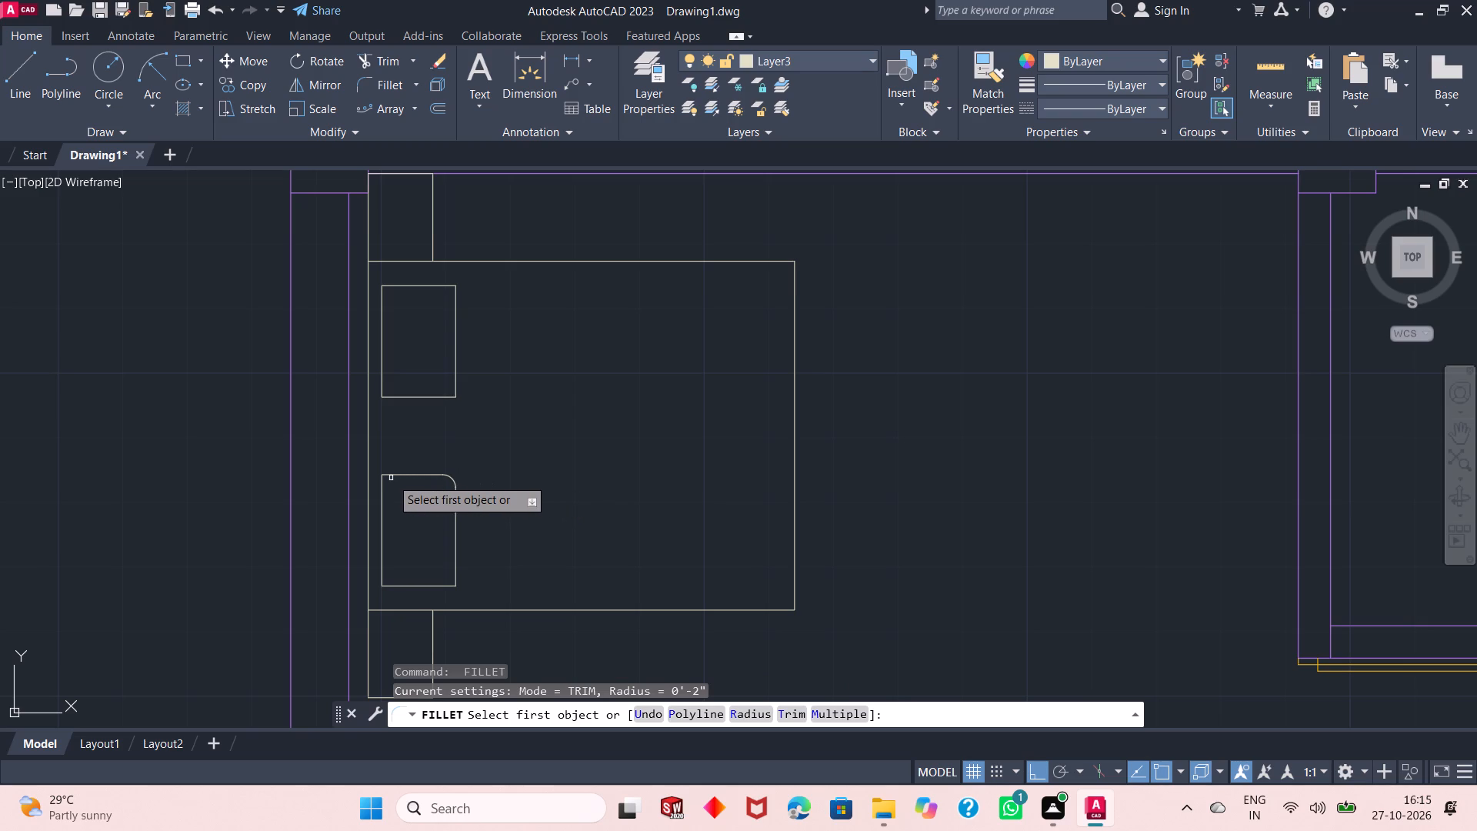
left_click(385, 474)
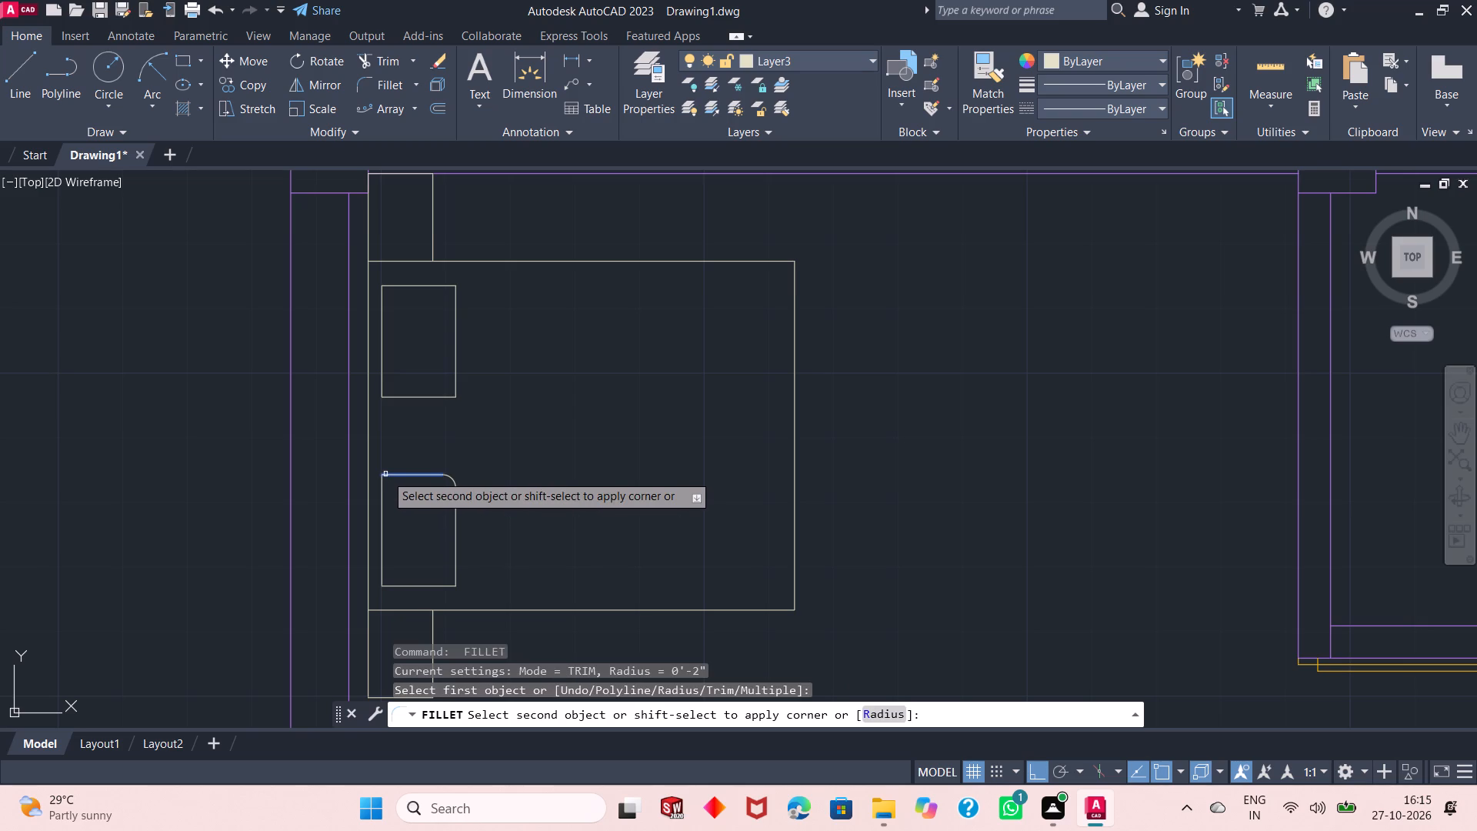
left_click(383, 489)
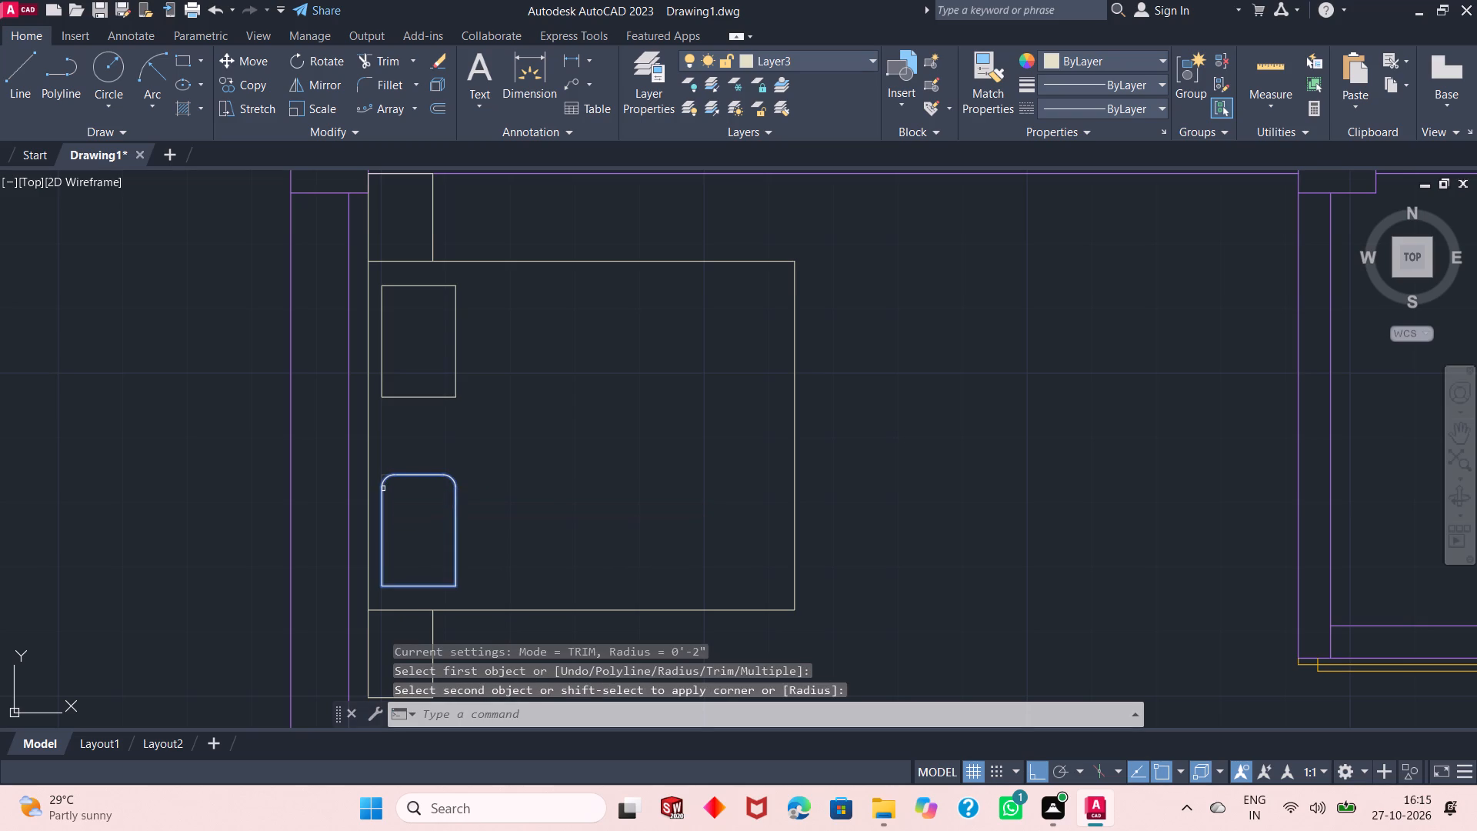
Fillet the two lower corners of the lower pillow rectangle with the same 2" radius.
key("space")
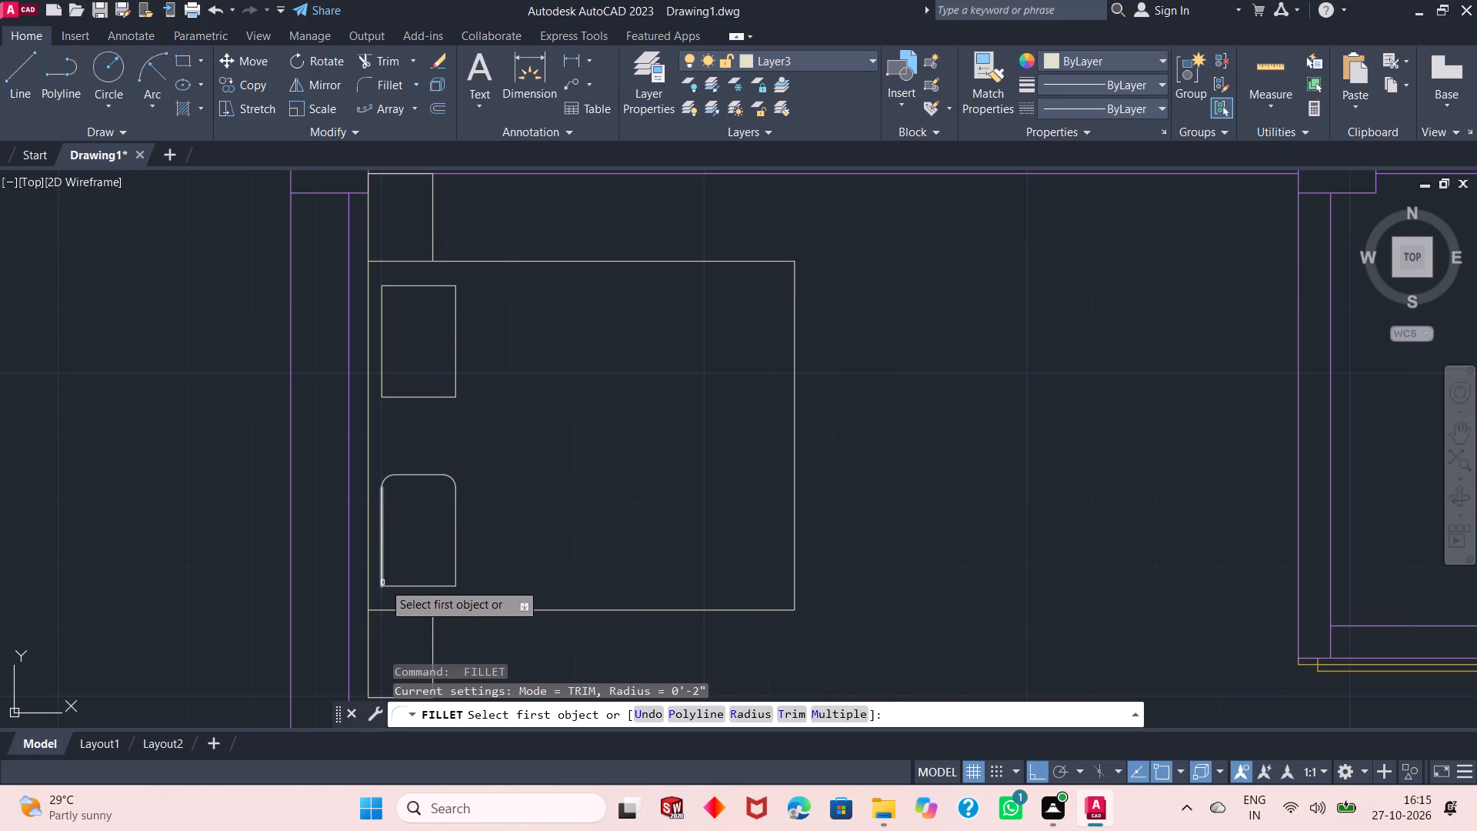
left_click(383, 582)
left_click(388, 586)
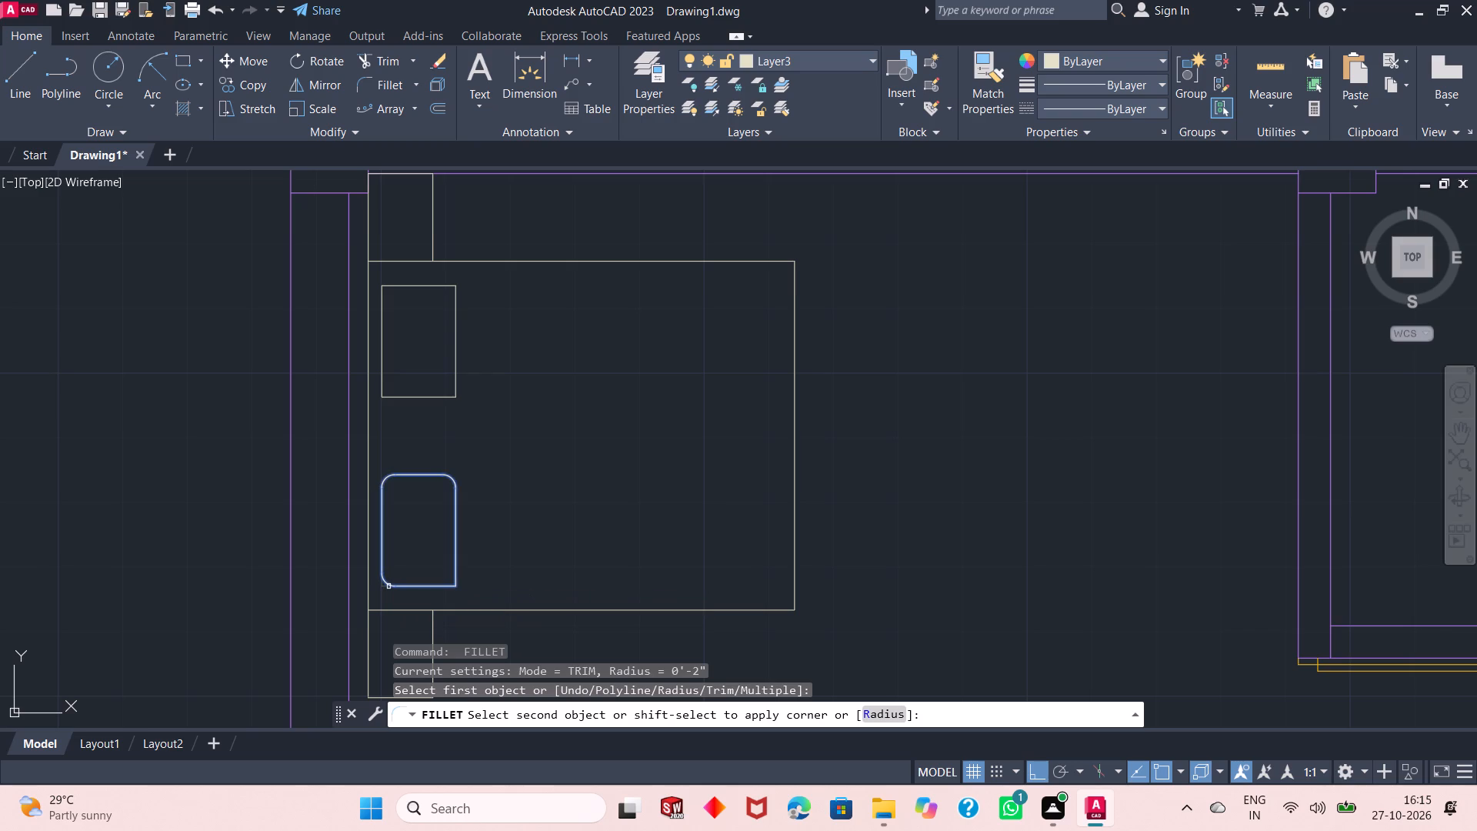
key("space")
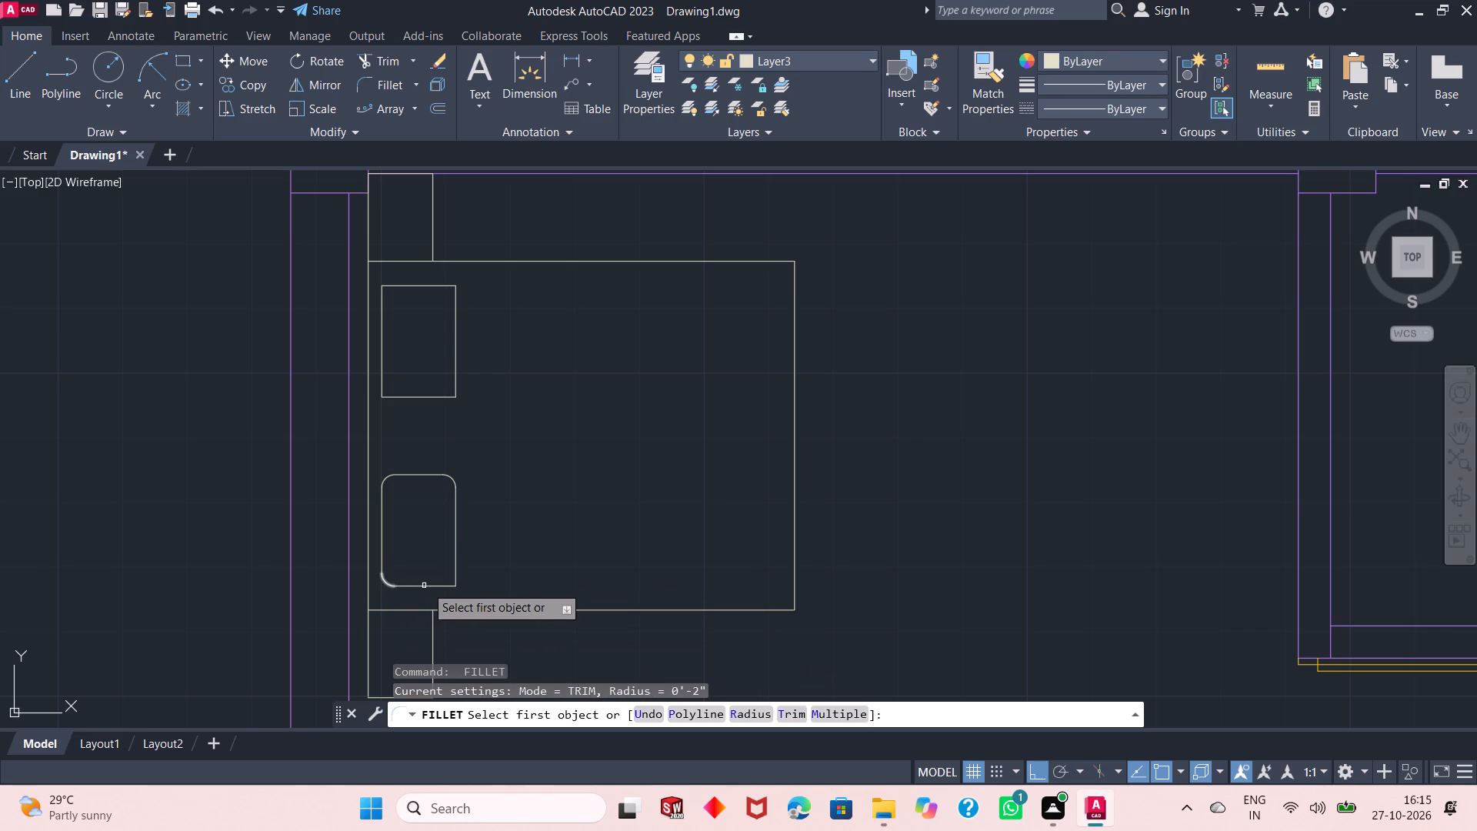
left_click(432, 589)
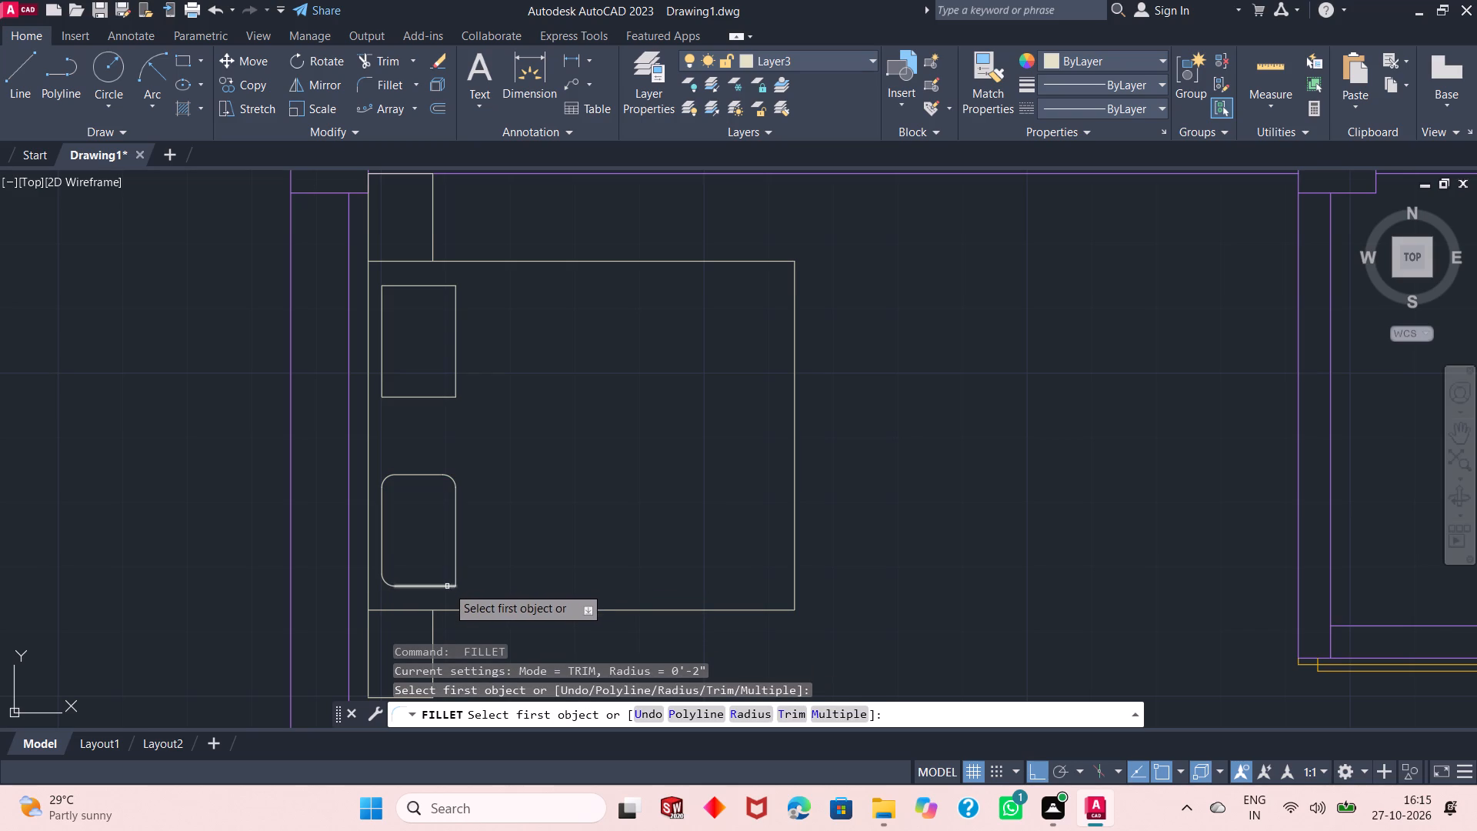
left_click(446, 586)
left_click(456, 566)
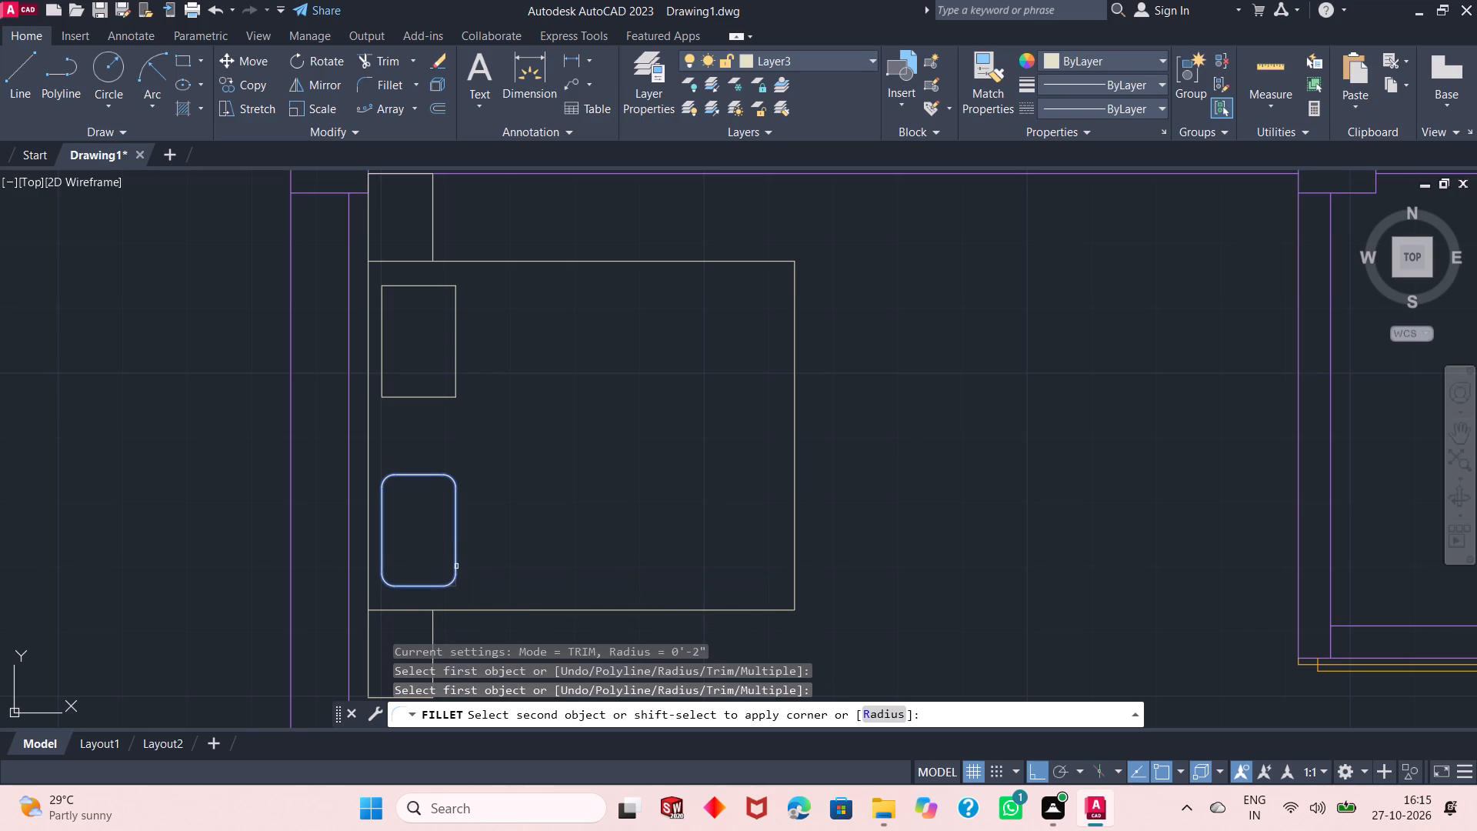
Fillet all four corners of the upper pillow rectangle with the 2" radius.
key("space")
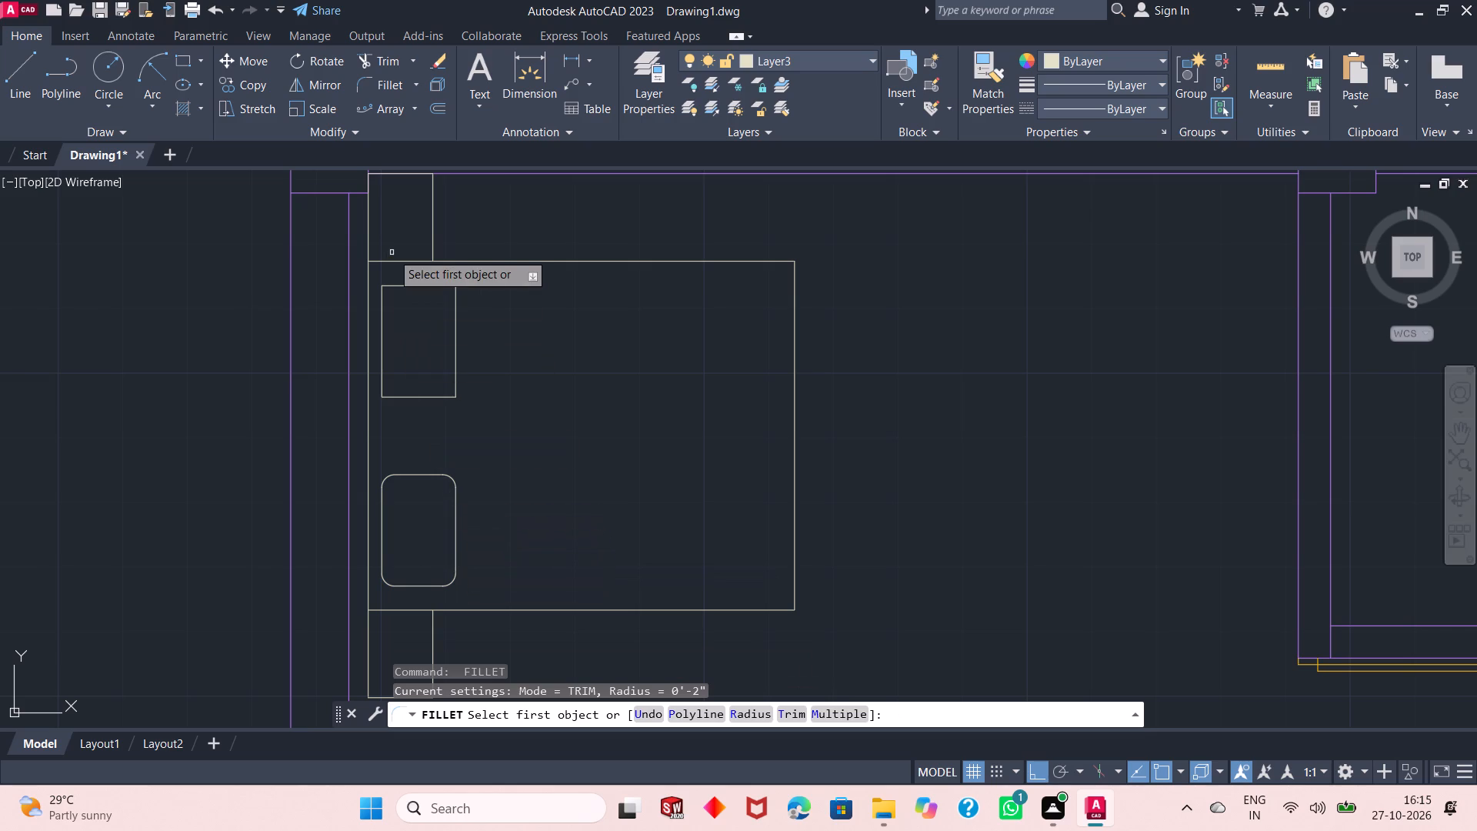
left_click(394, 284)
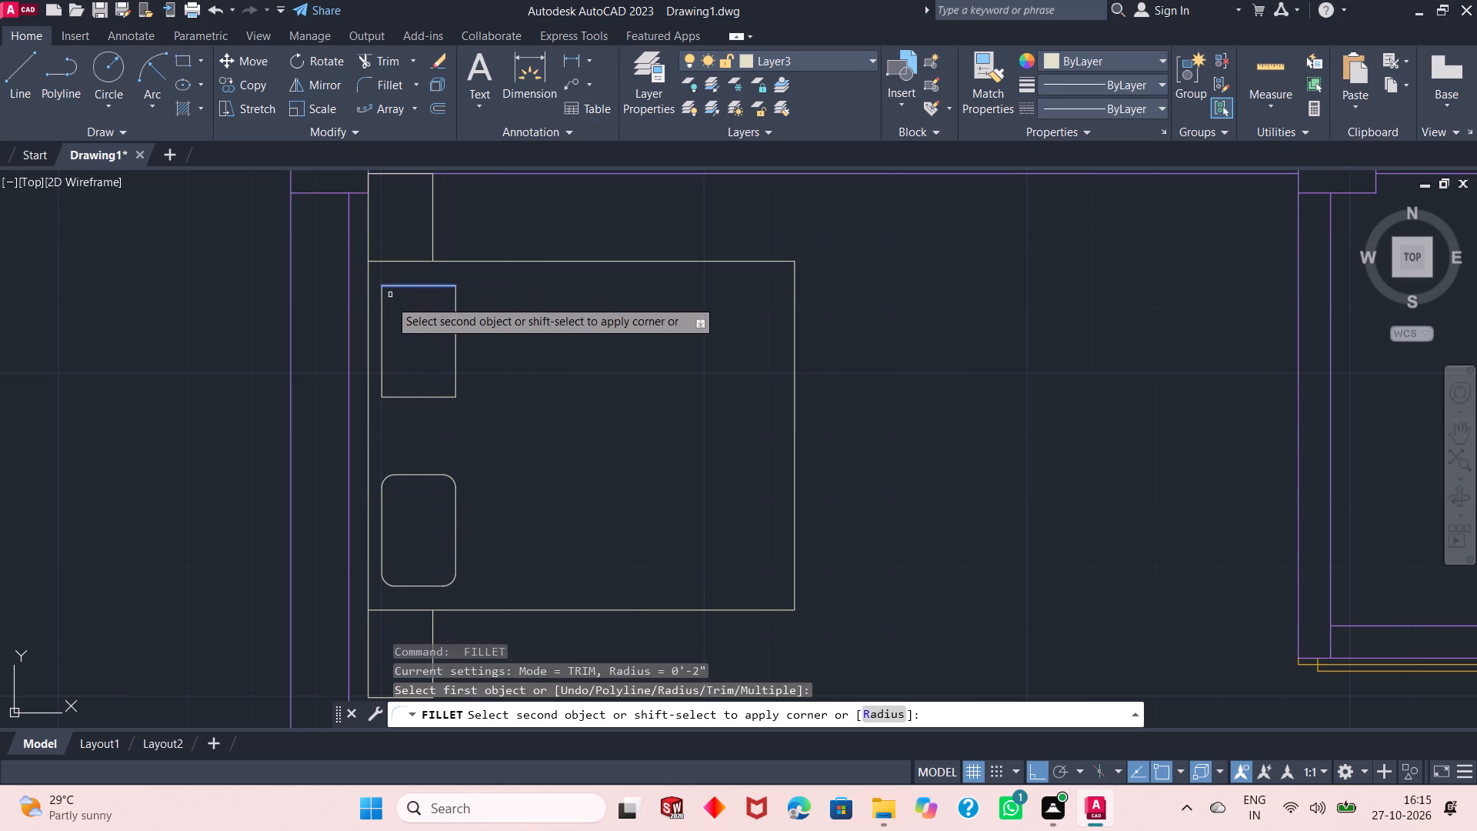
left_click(383, 315)
key("space")
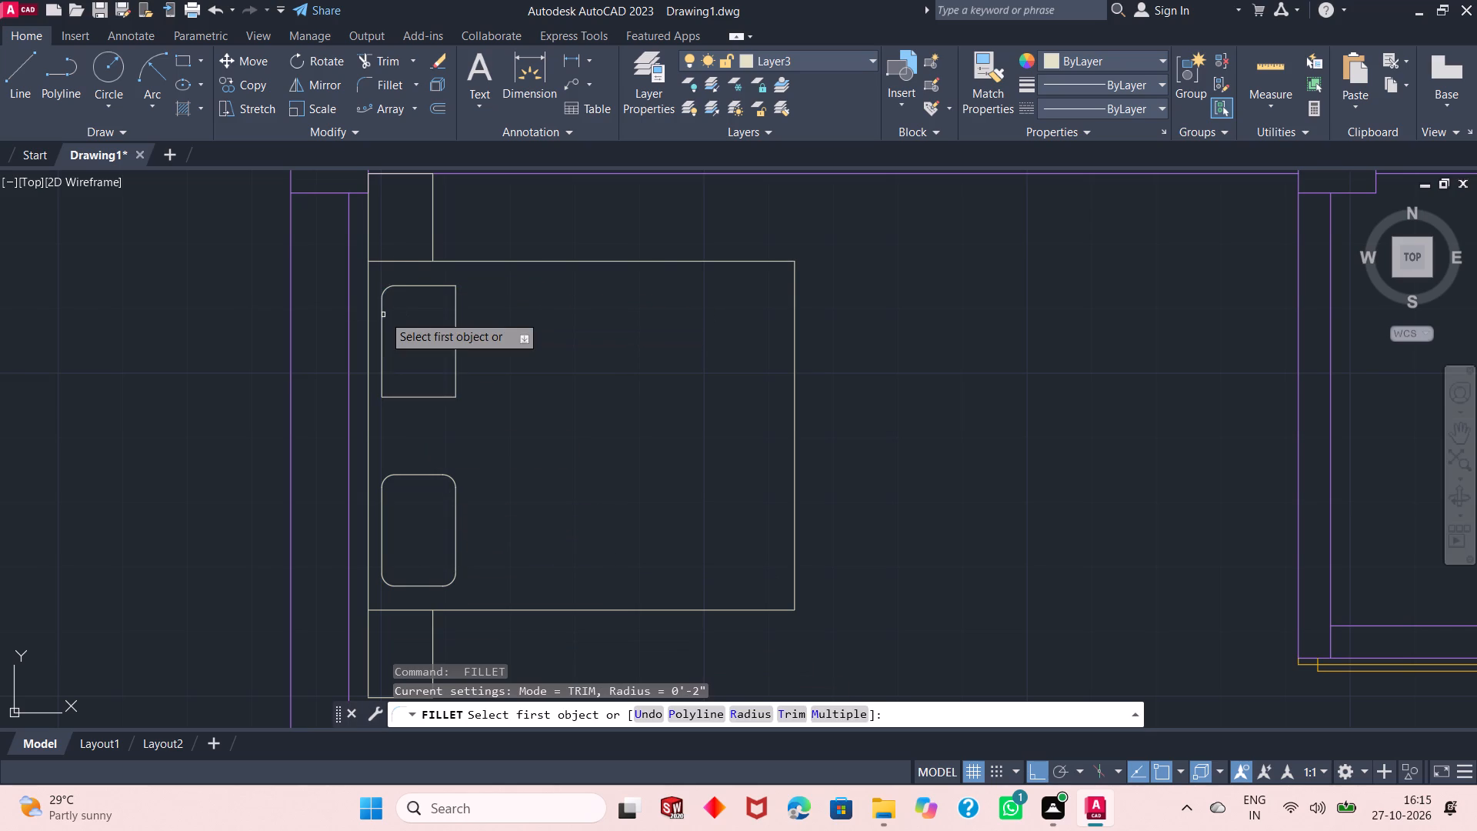
left_click(444, 285)
left_click(453, 305)
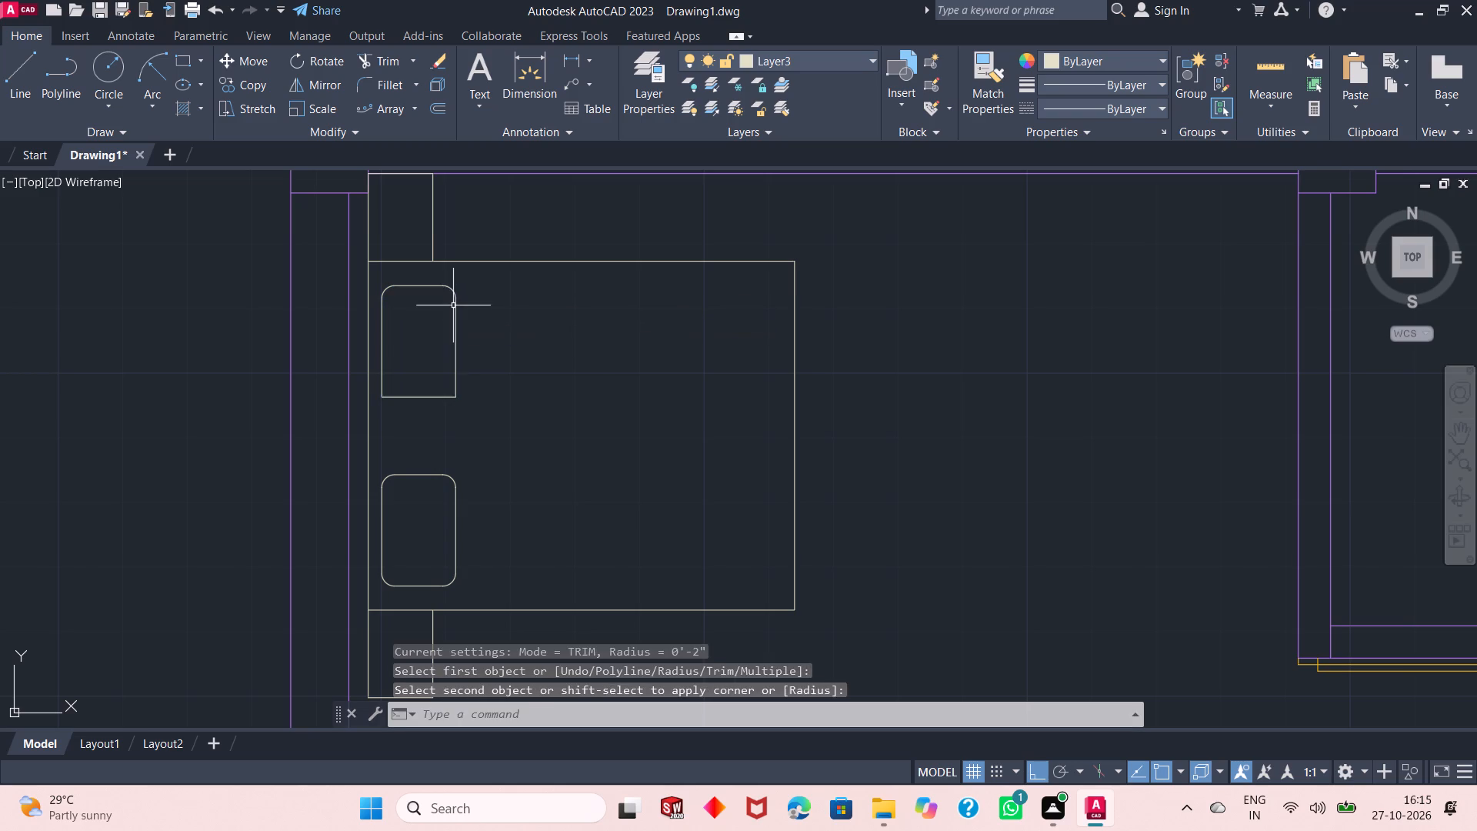
key("space")
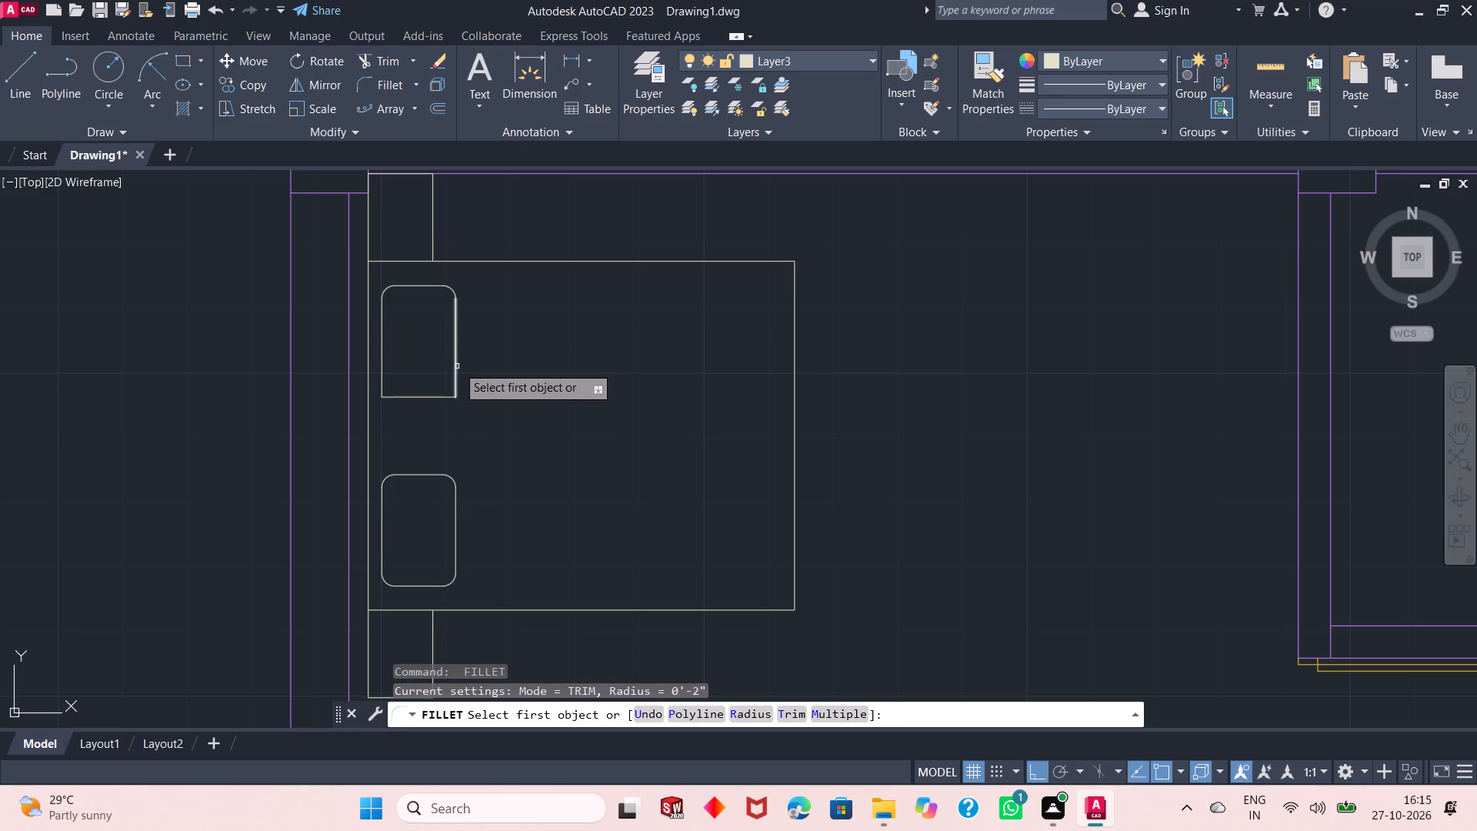
left_click(457, 365)
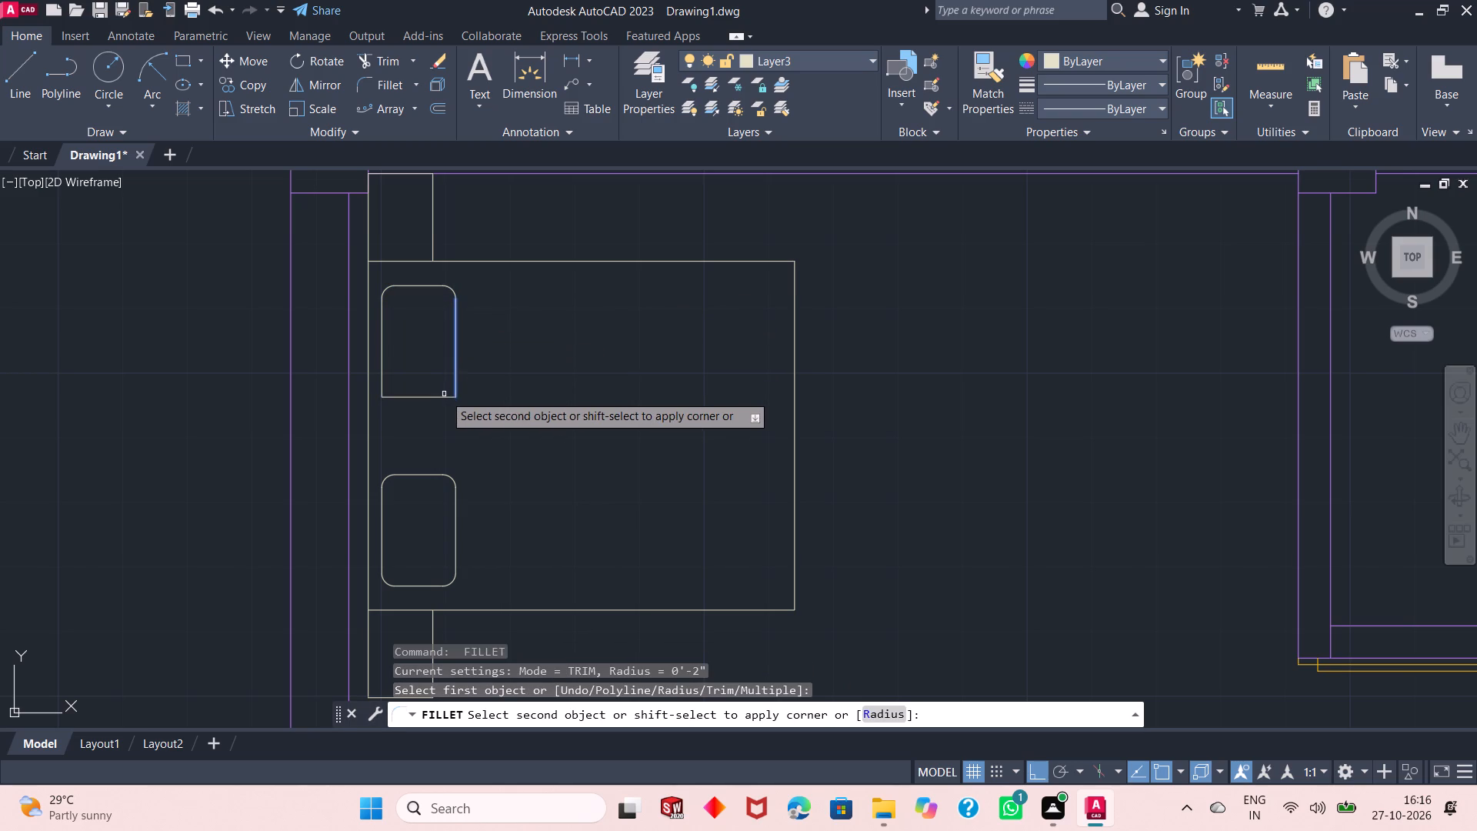
left_click(440, 396)
key("space")
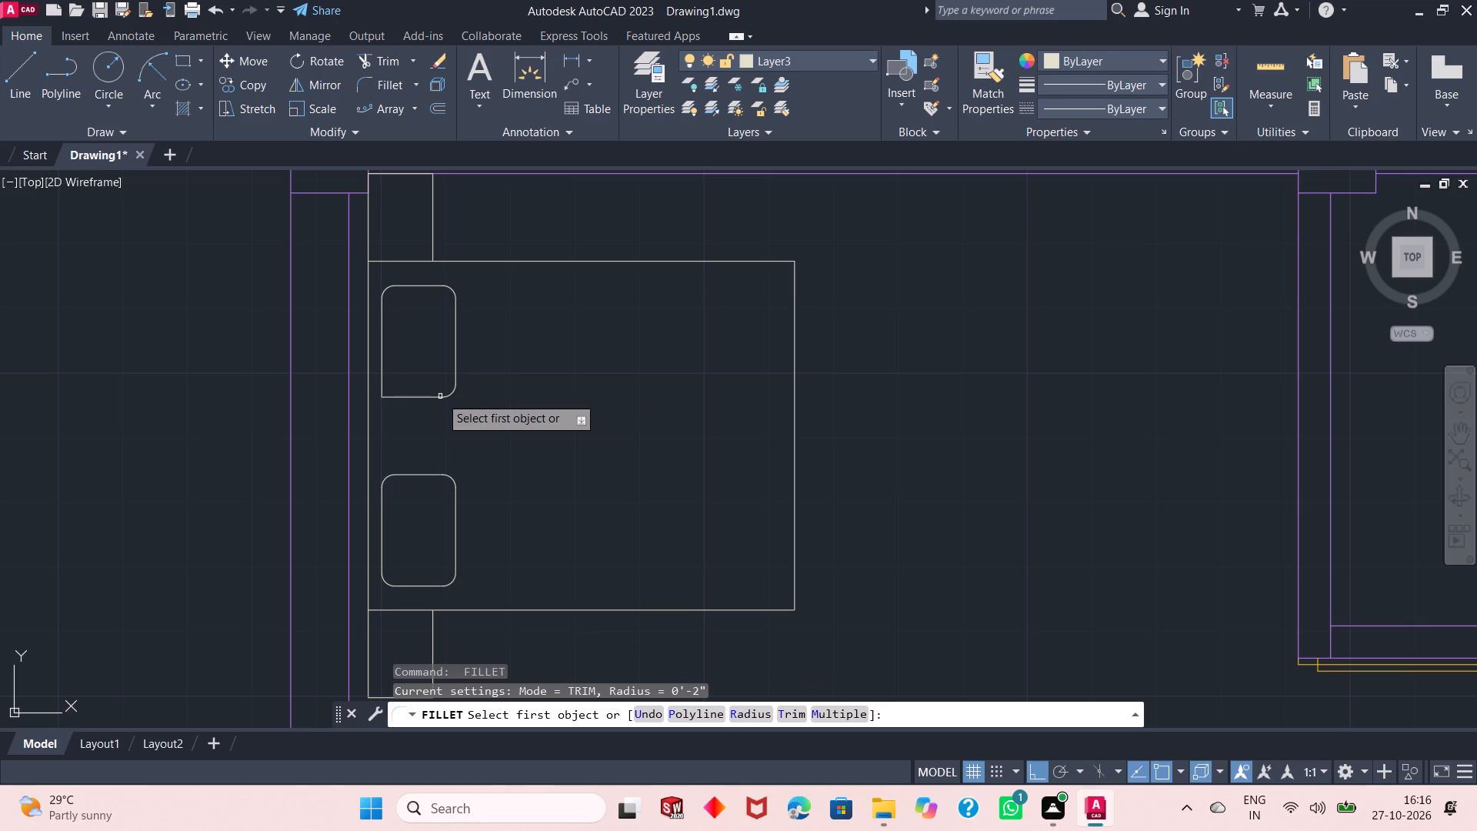
left_click(380, 382)
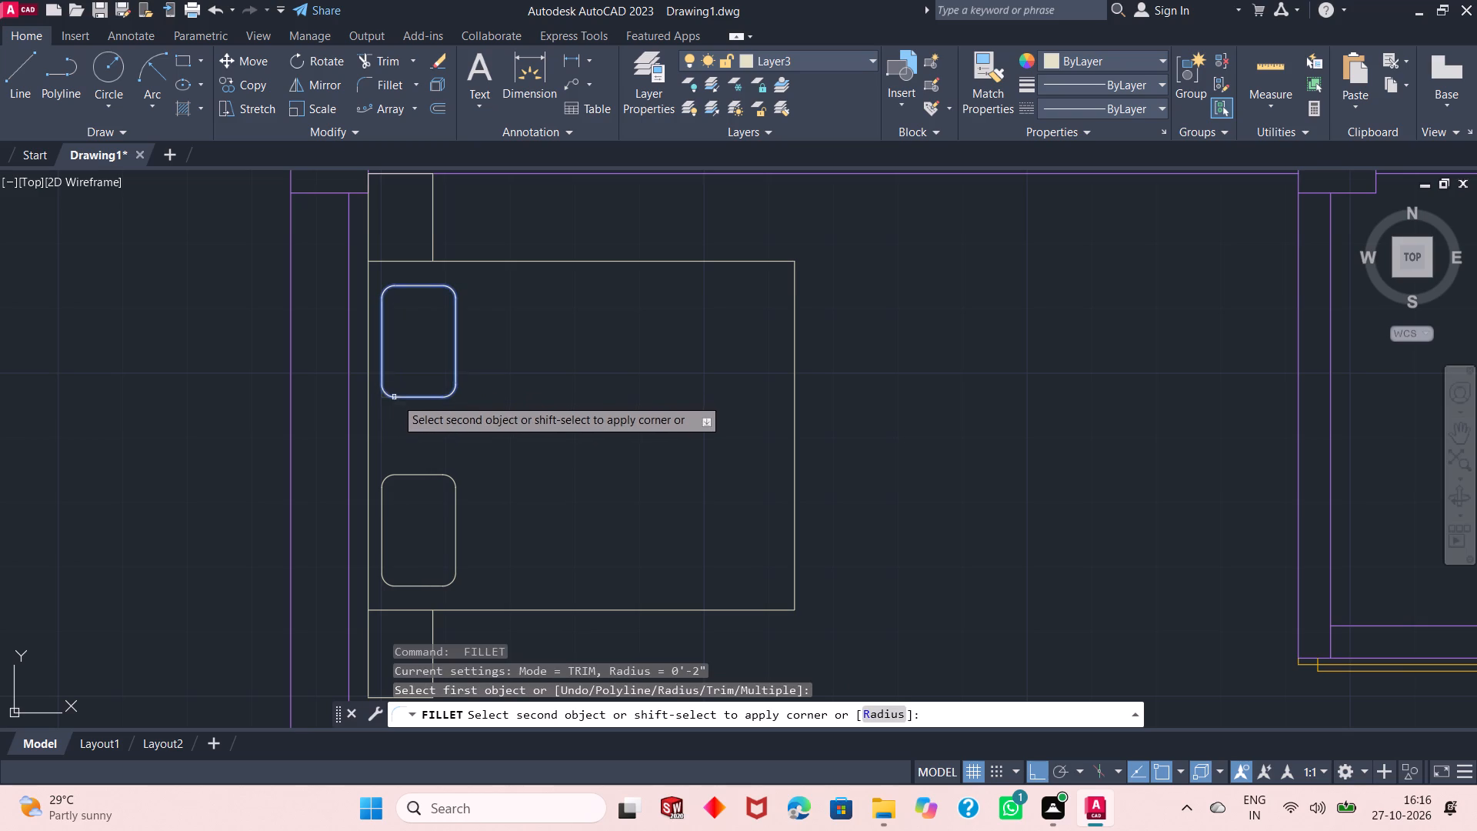
left_click(397, 400)
left_click(394, 399)
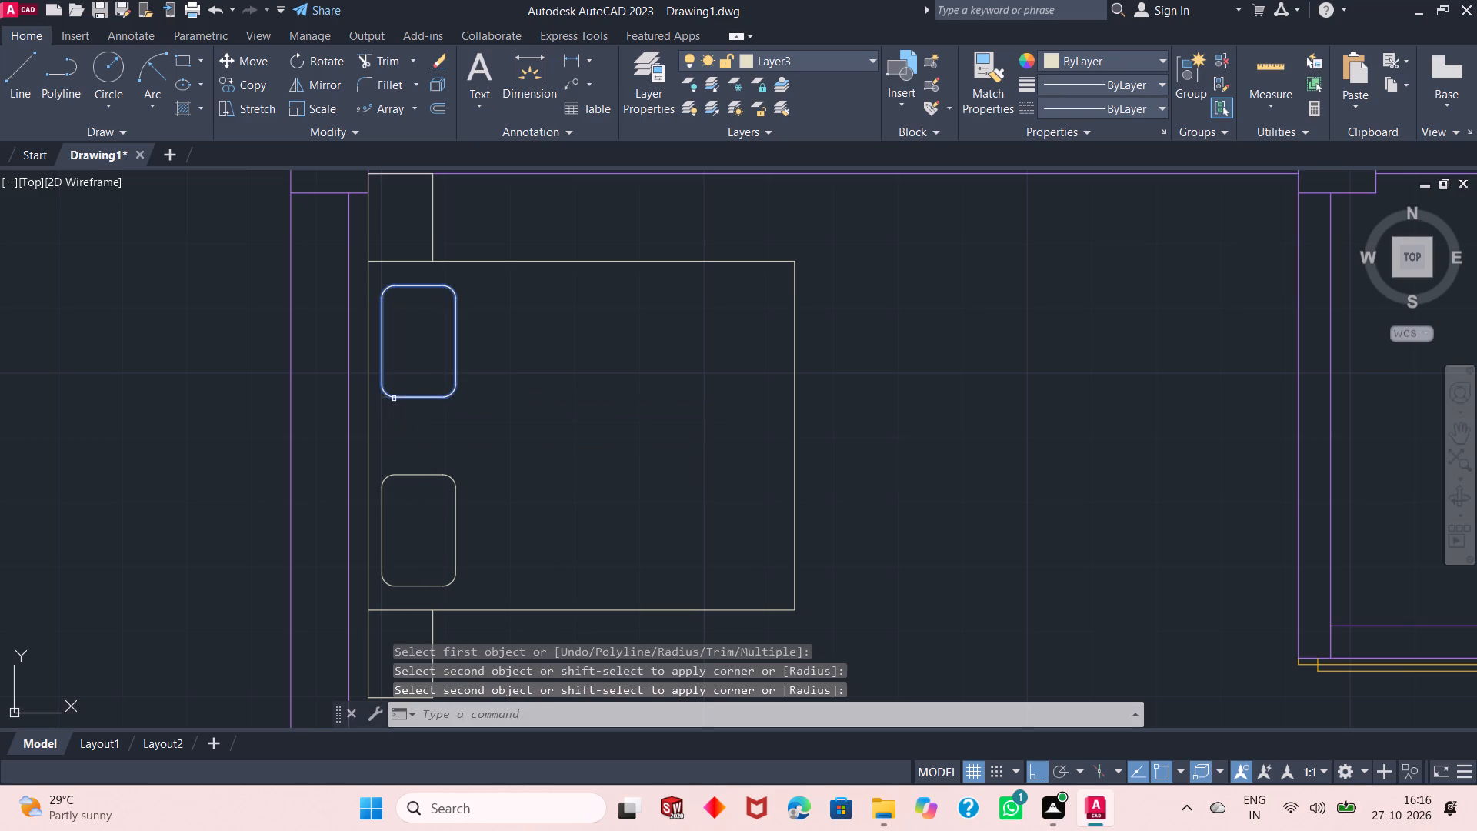
Draw a vertical line across the bed from its top edge to its bottom edge, near the end opposite the pillows.
scroll(419, 446, "down", 2, "ctrl")
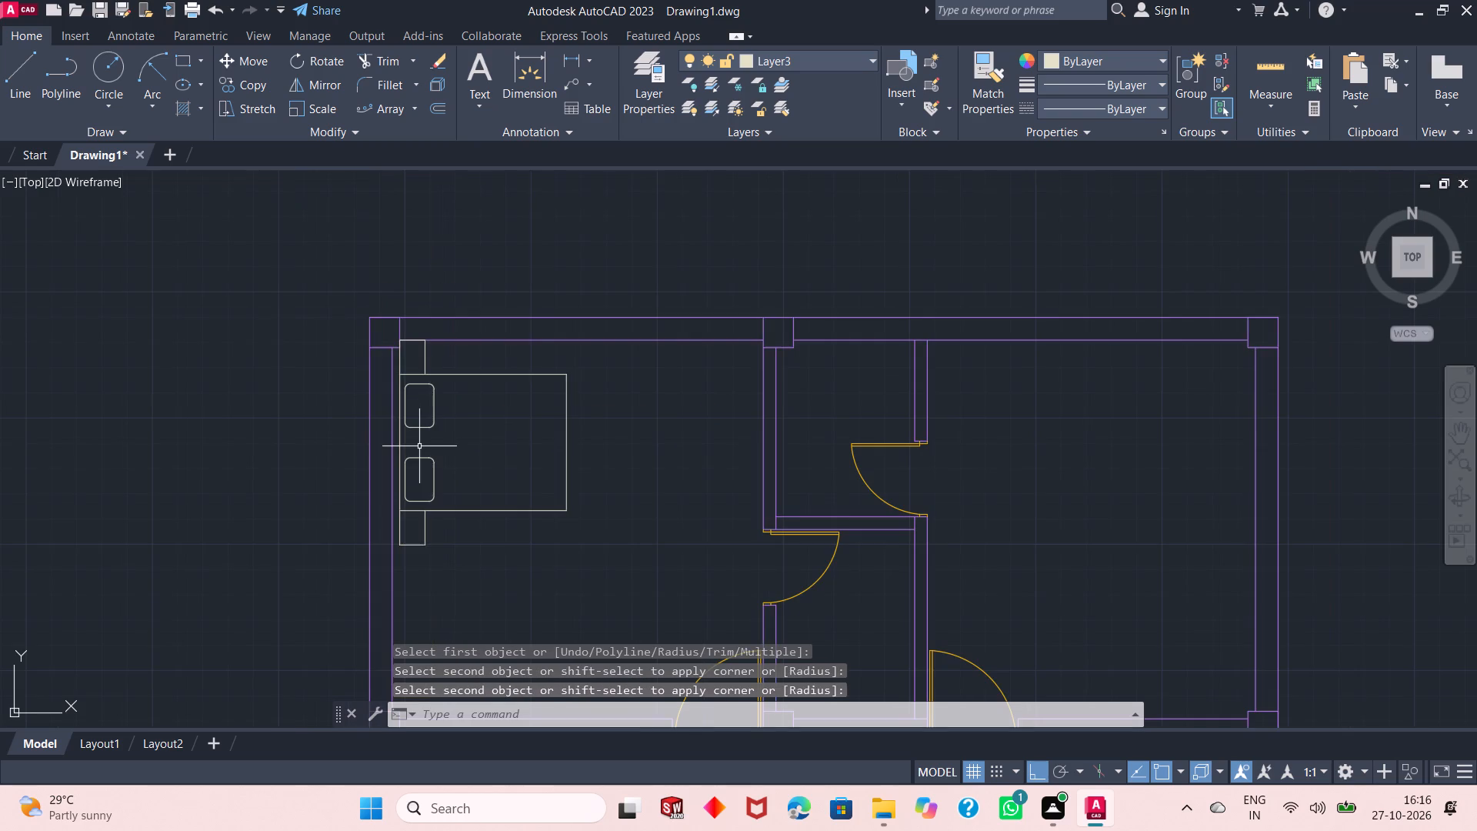
scroll(419, 446, "up", 1, "ctrl")
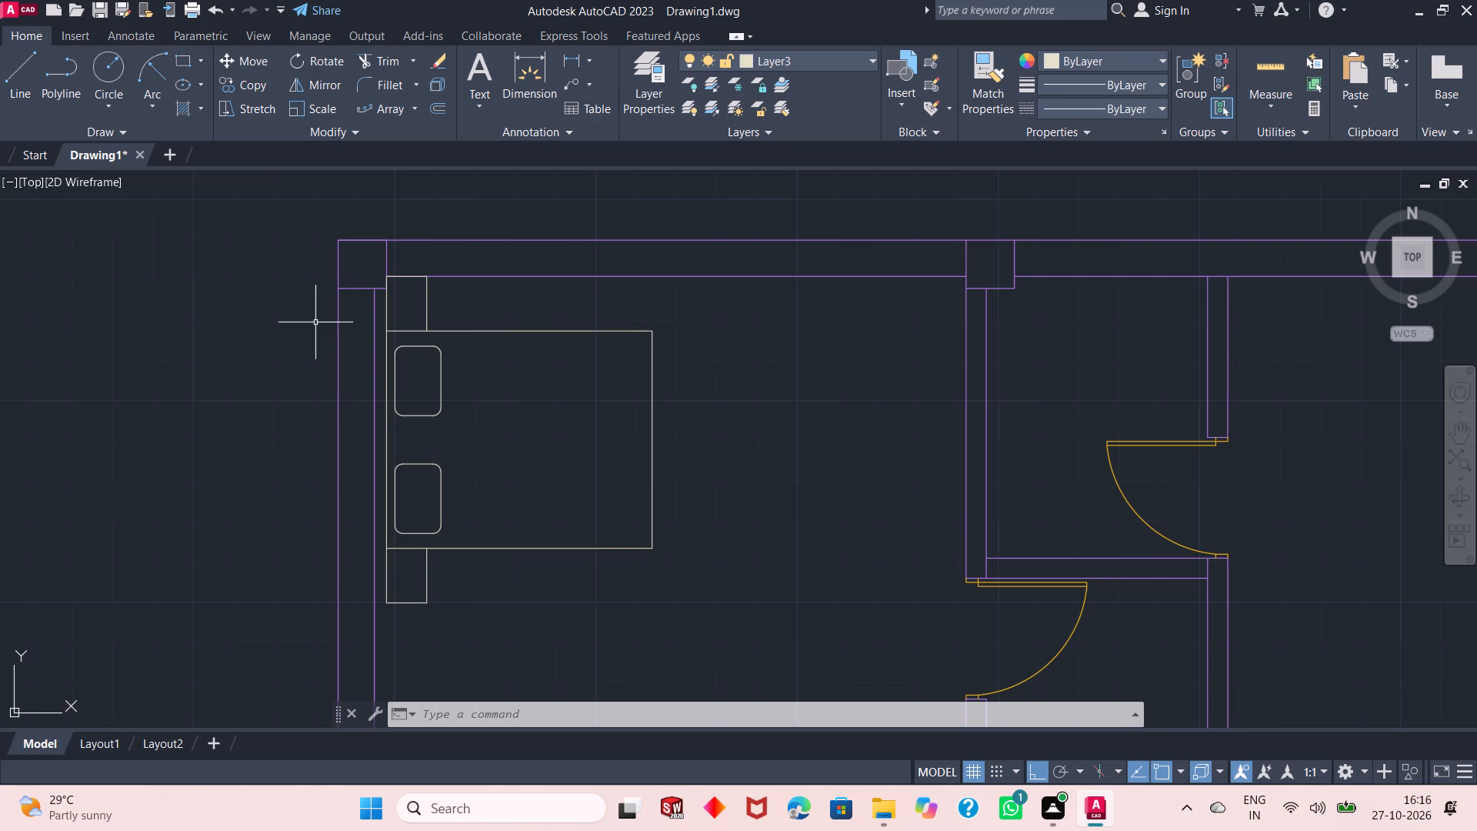
left_click(24, 82)
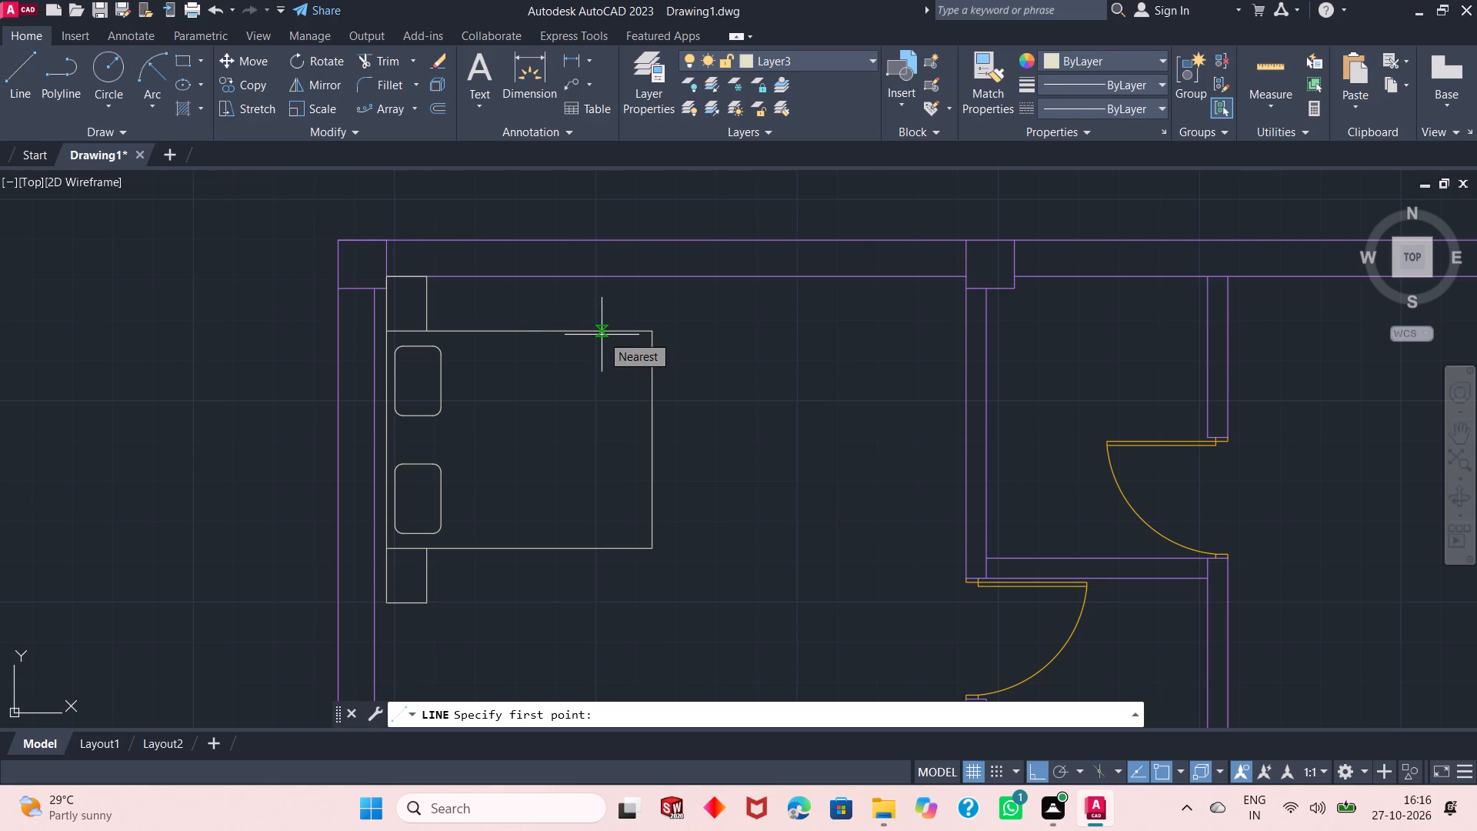
left_click(602, 335)
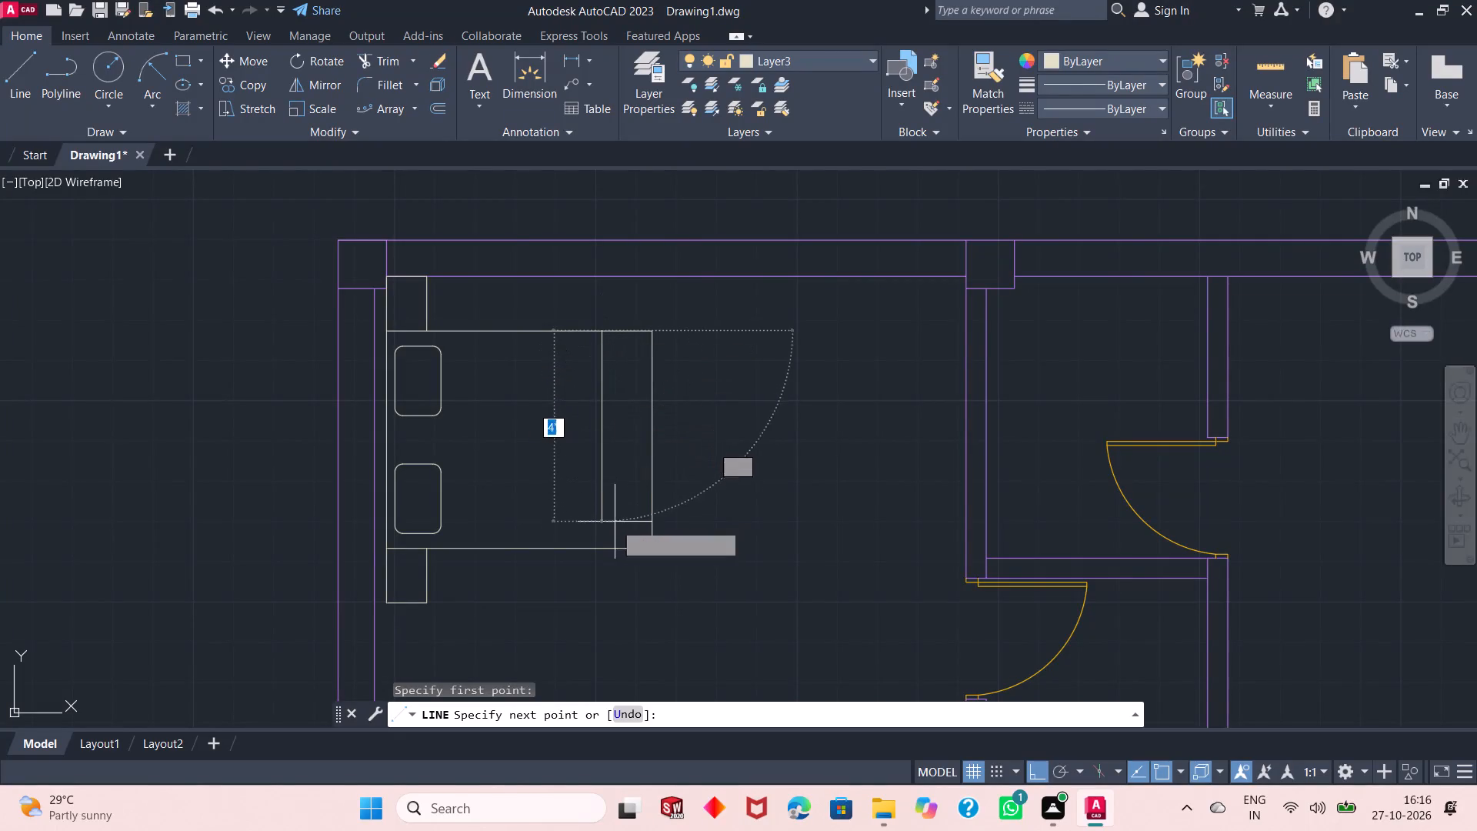
left_click(606, 550)
key("Escape")
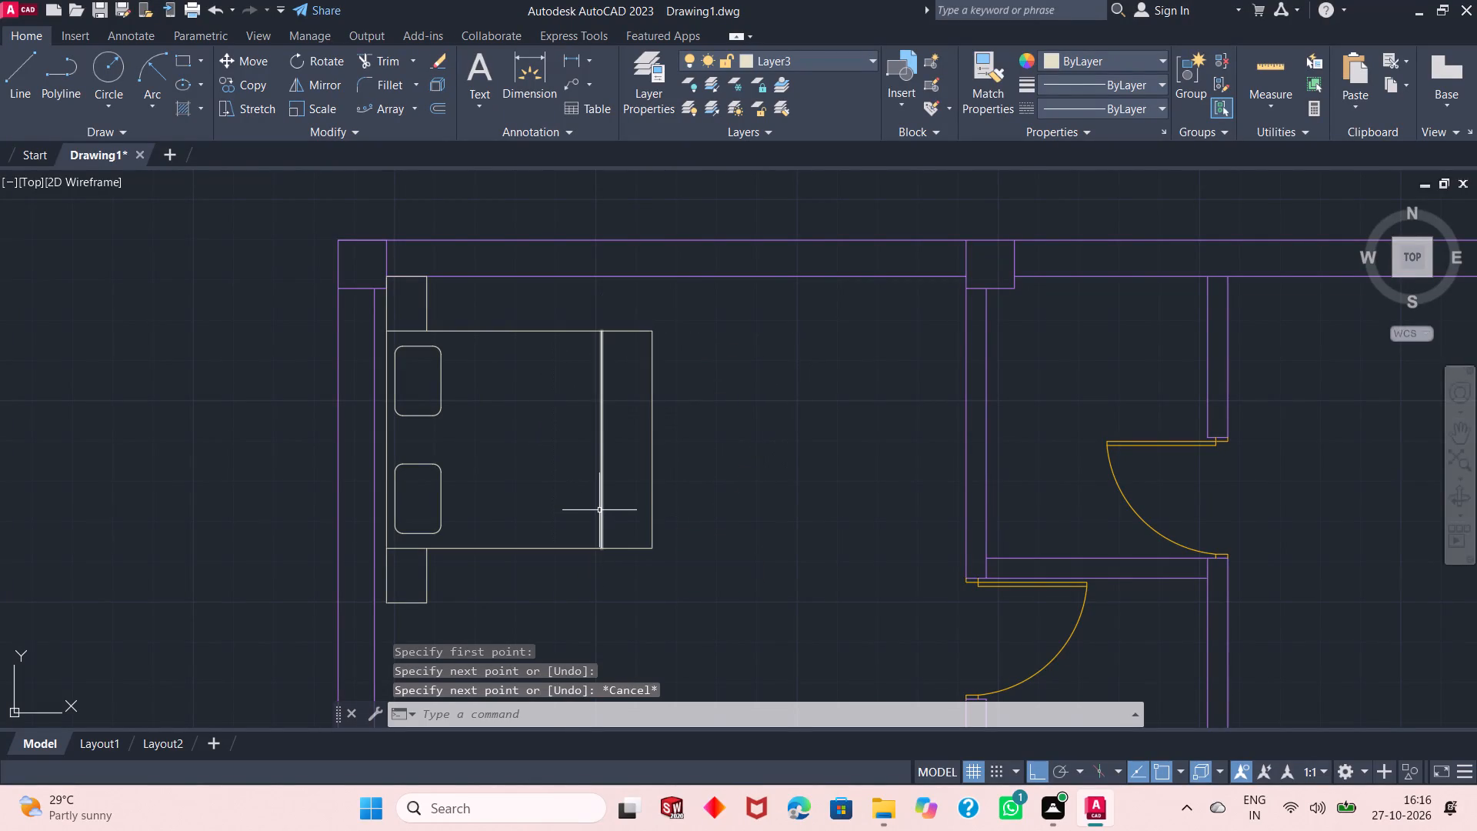
Offset the vertical blanket line across the bed by 1" toward the pillows.
left_click(599, 509)
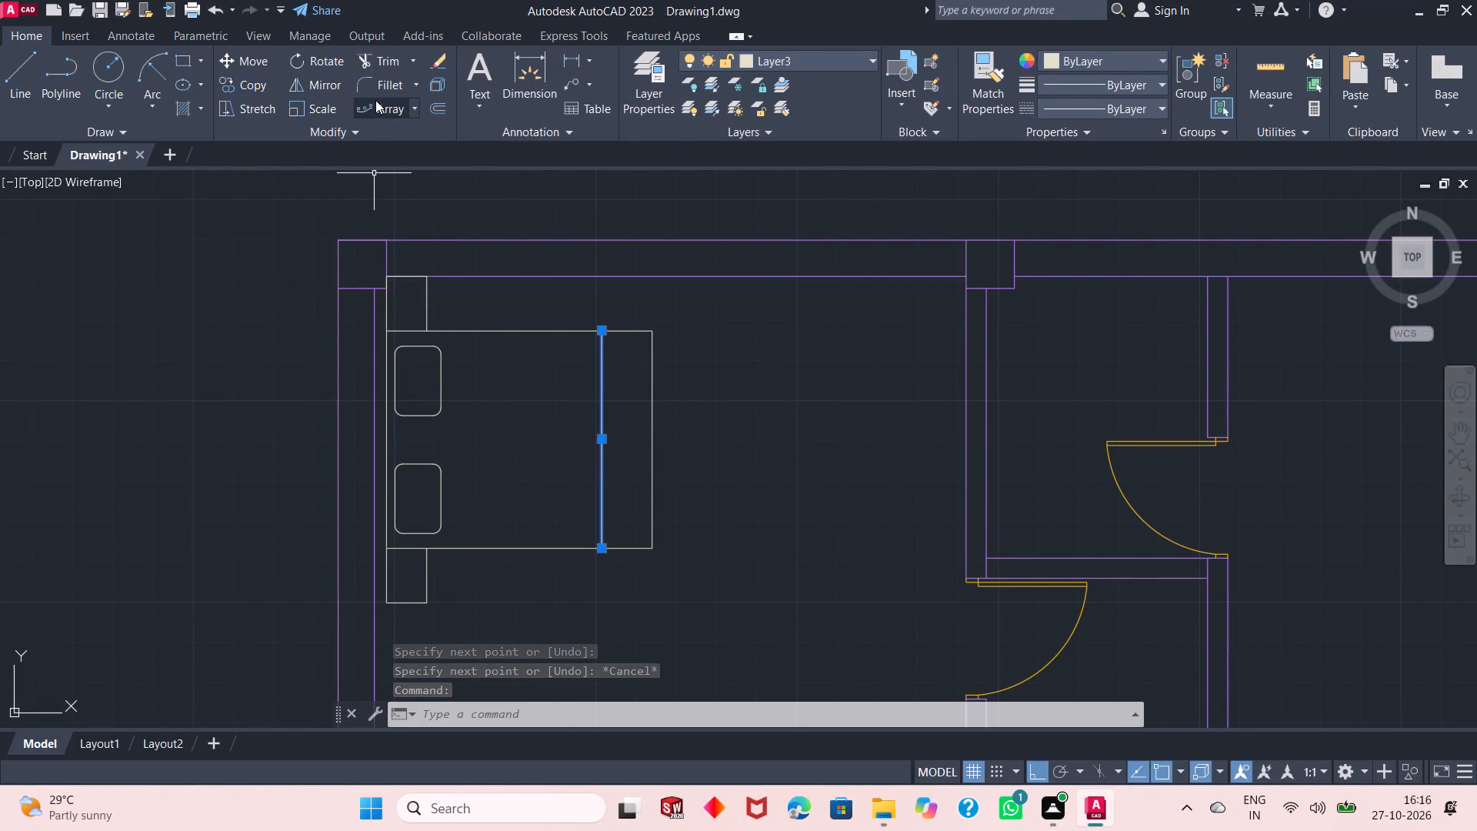
left_click(442, 108)
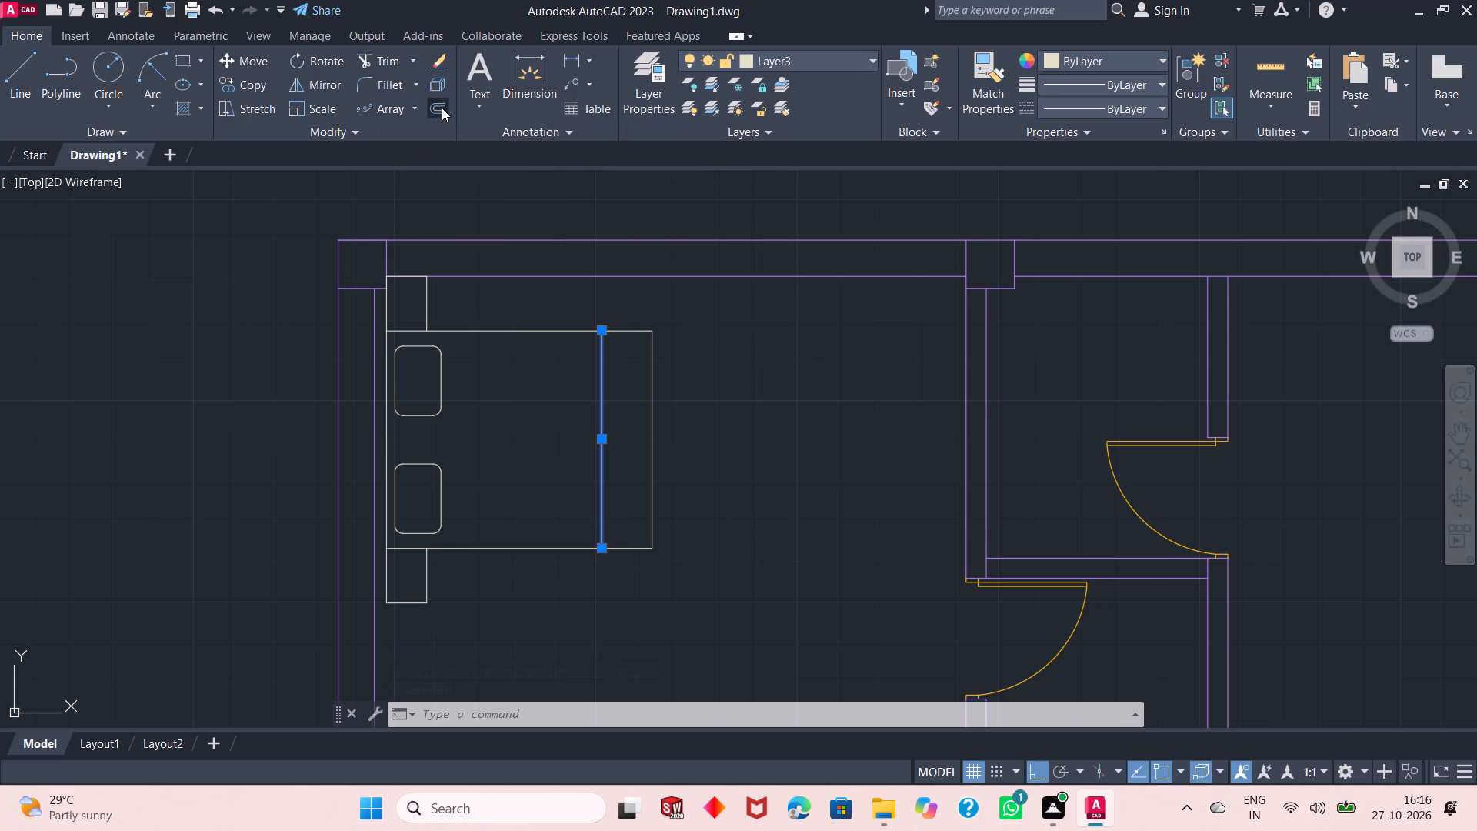
left_click(692, 709)
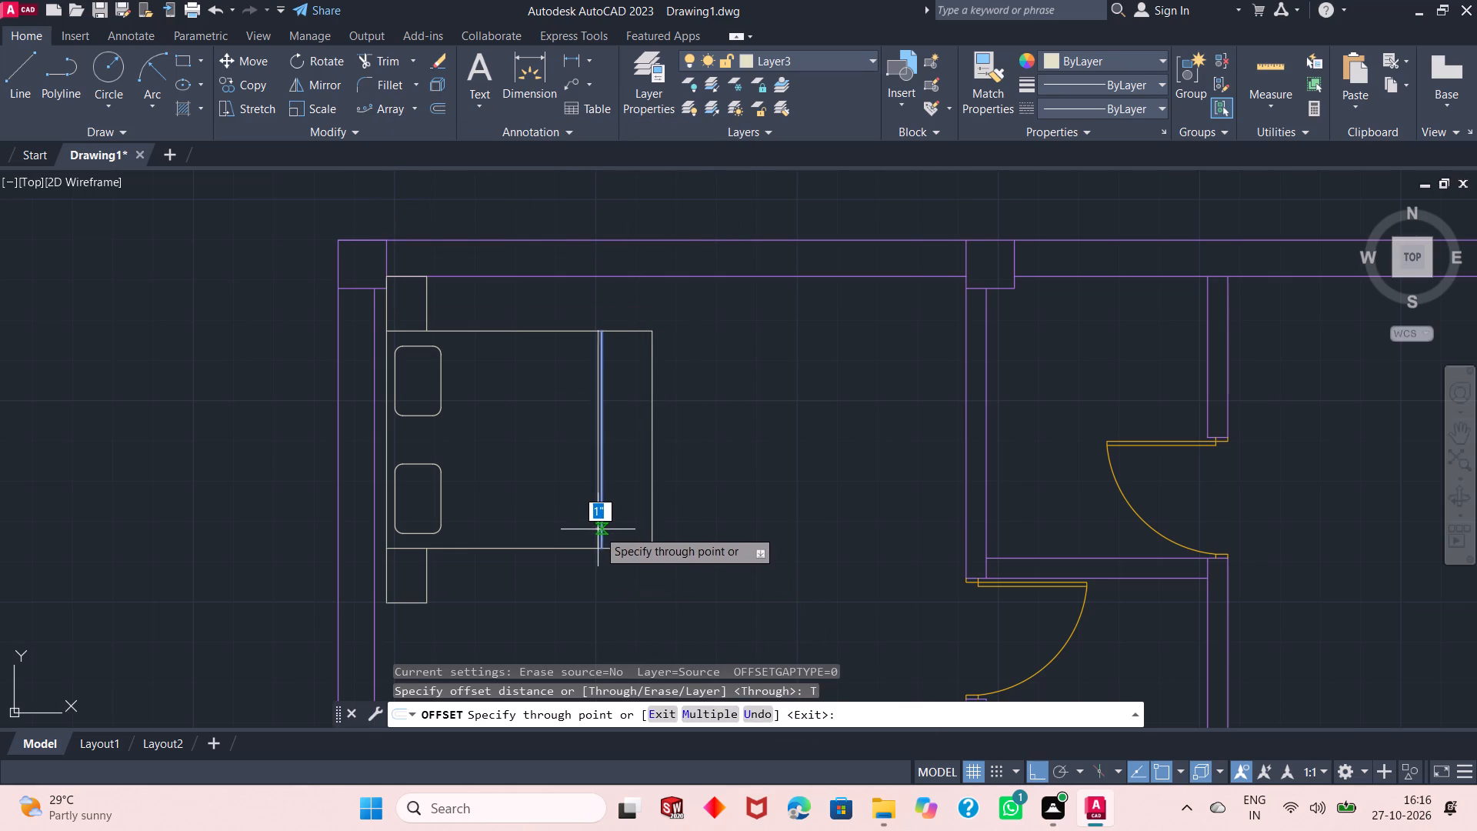
key("1")
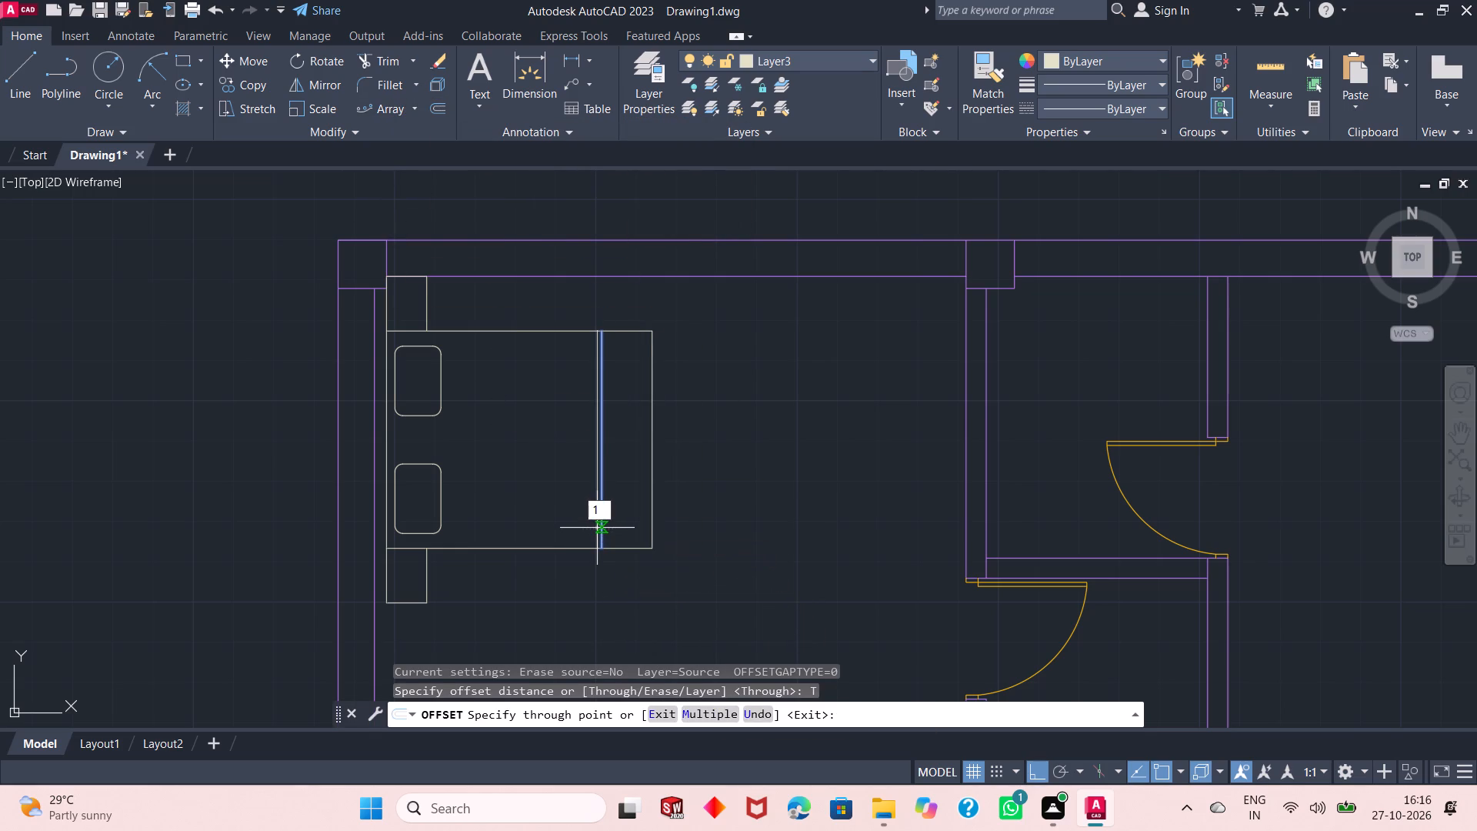
key("shift+quotedbl")
key("Return")
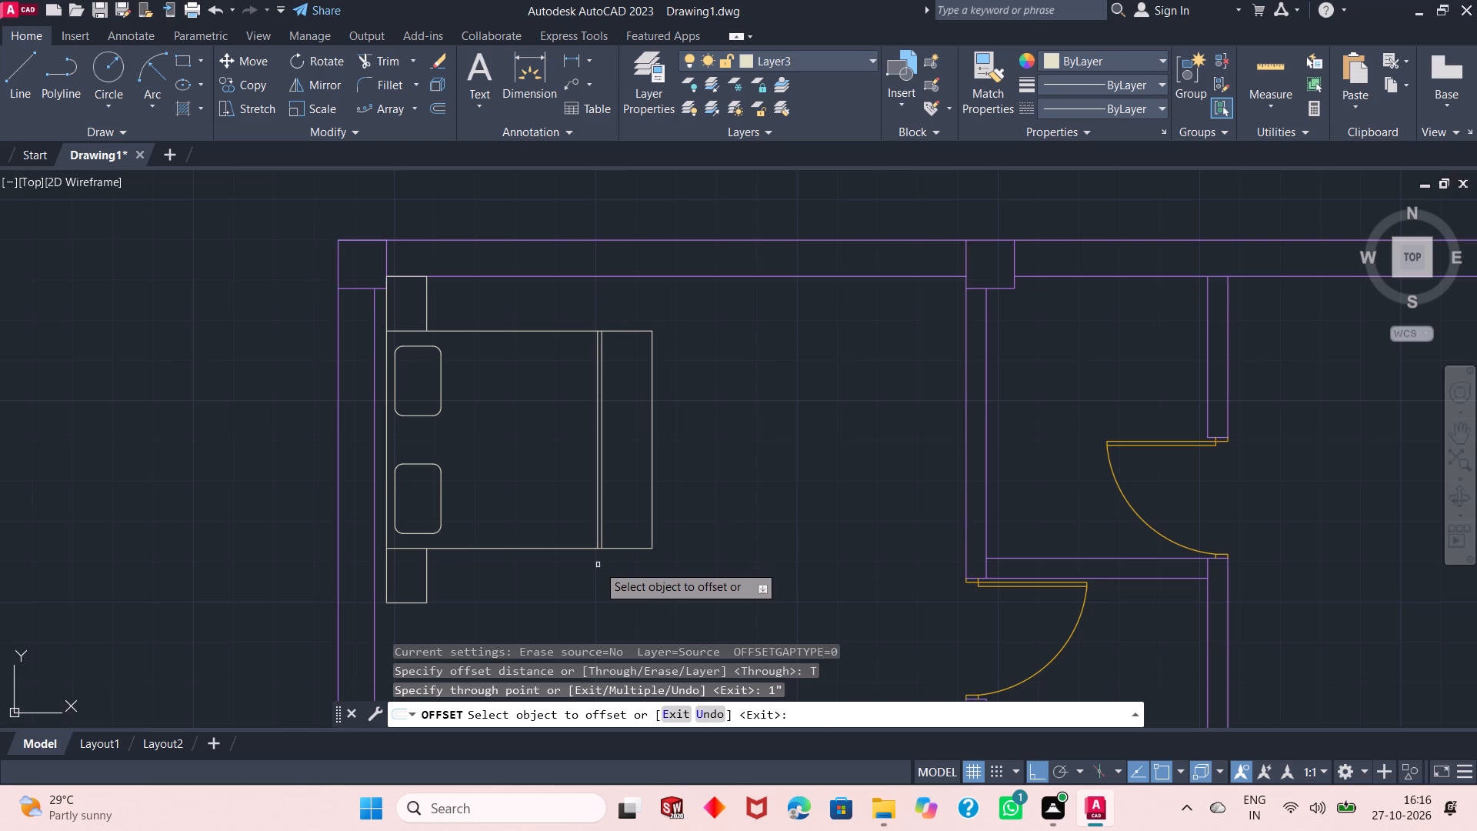
left_click(650, 489)
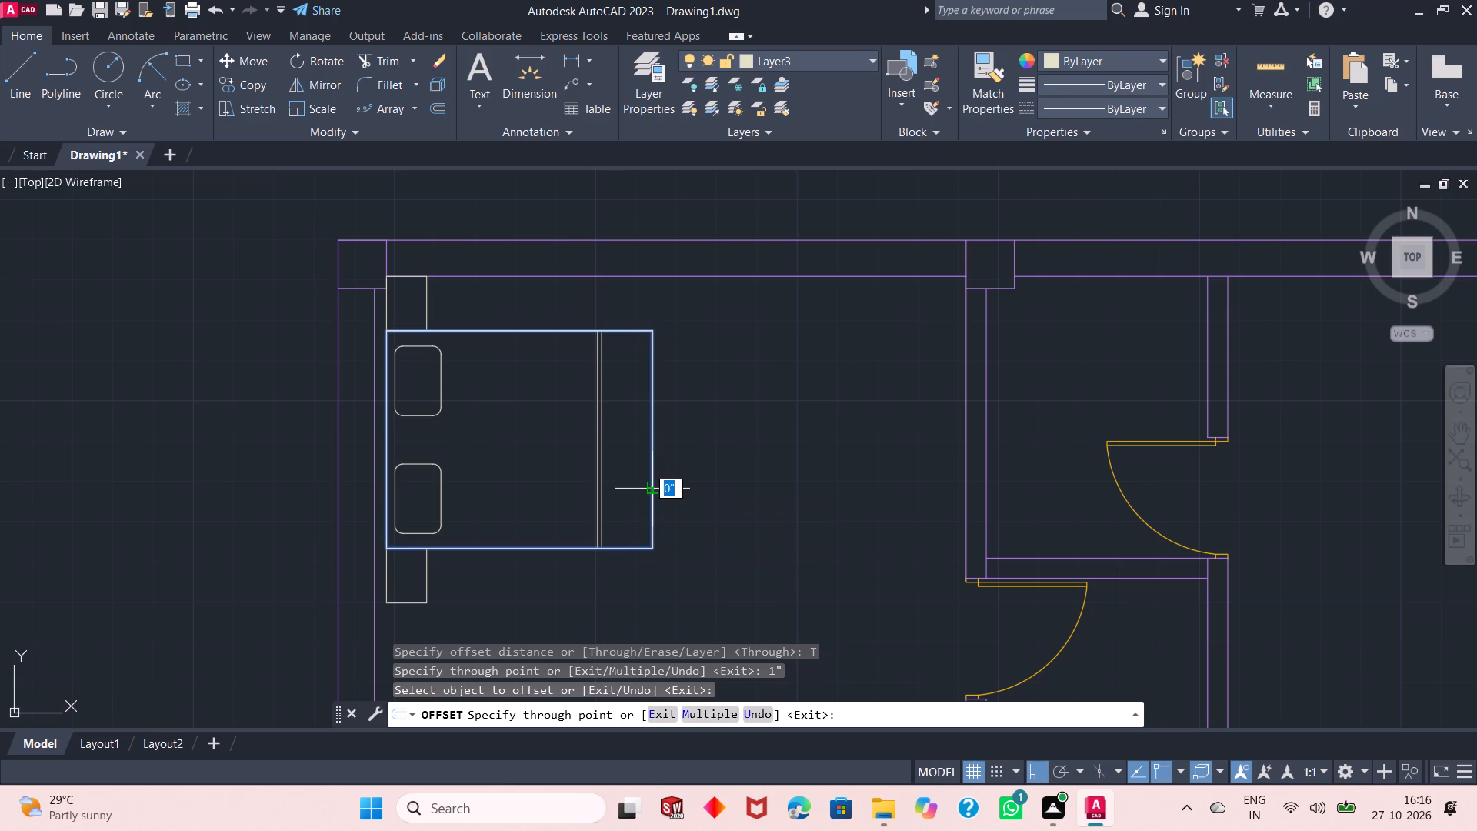
key("Escape")
Offset the original vertical blanket line by 1' toward the foot edge of the bed.
key("space")
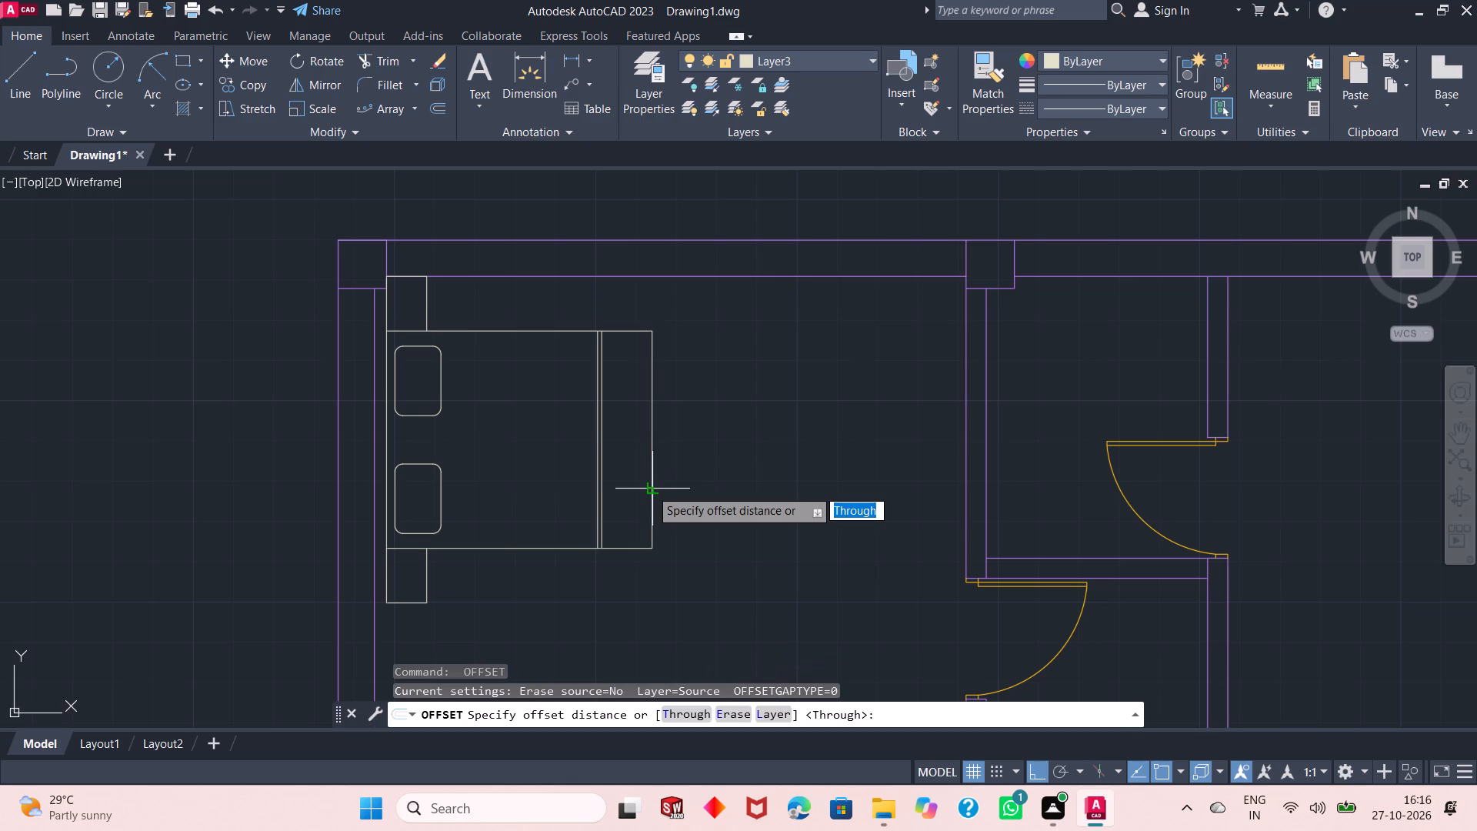
key("space")
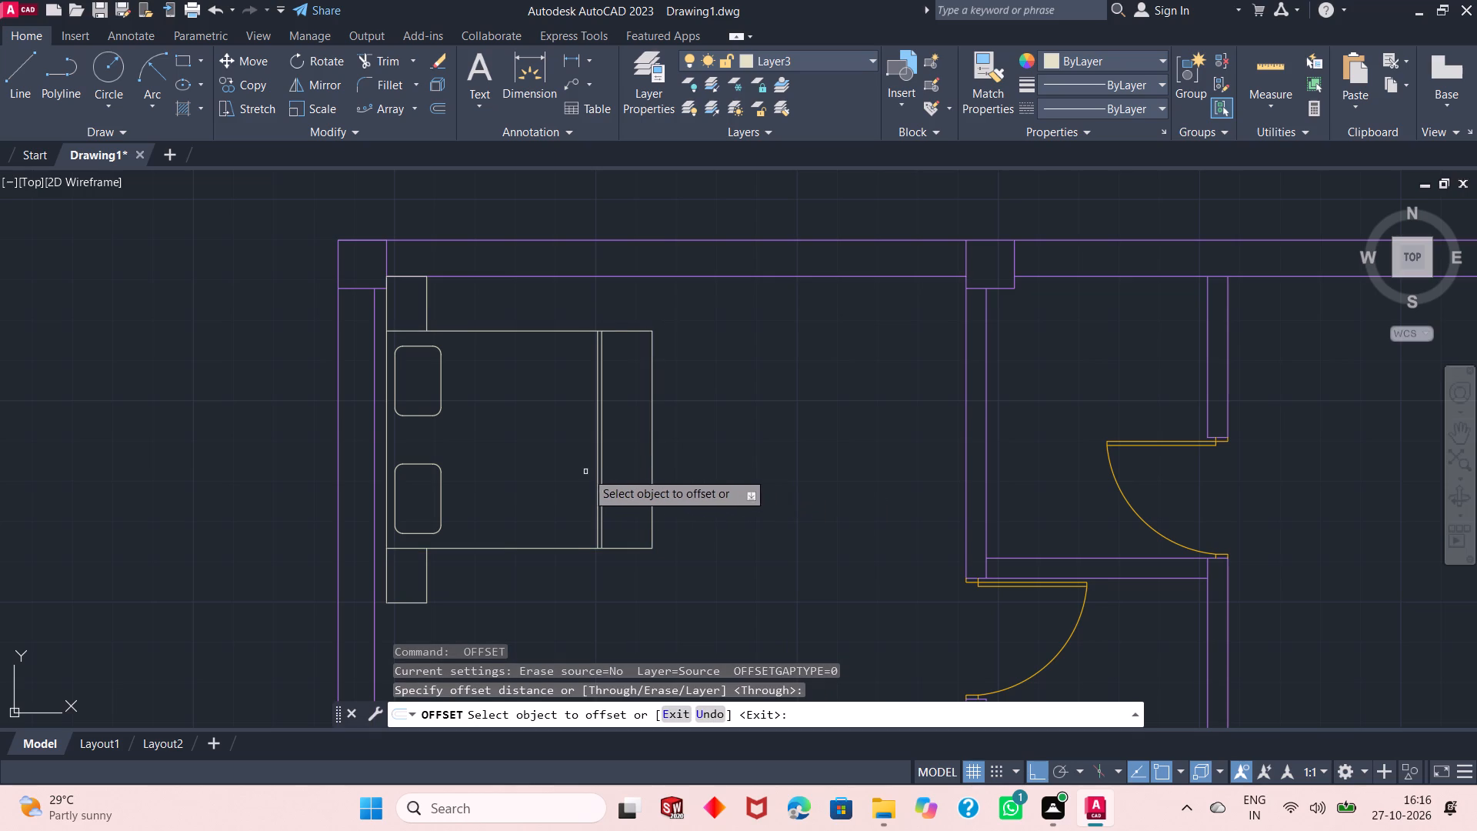
left_click(603, 476)
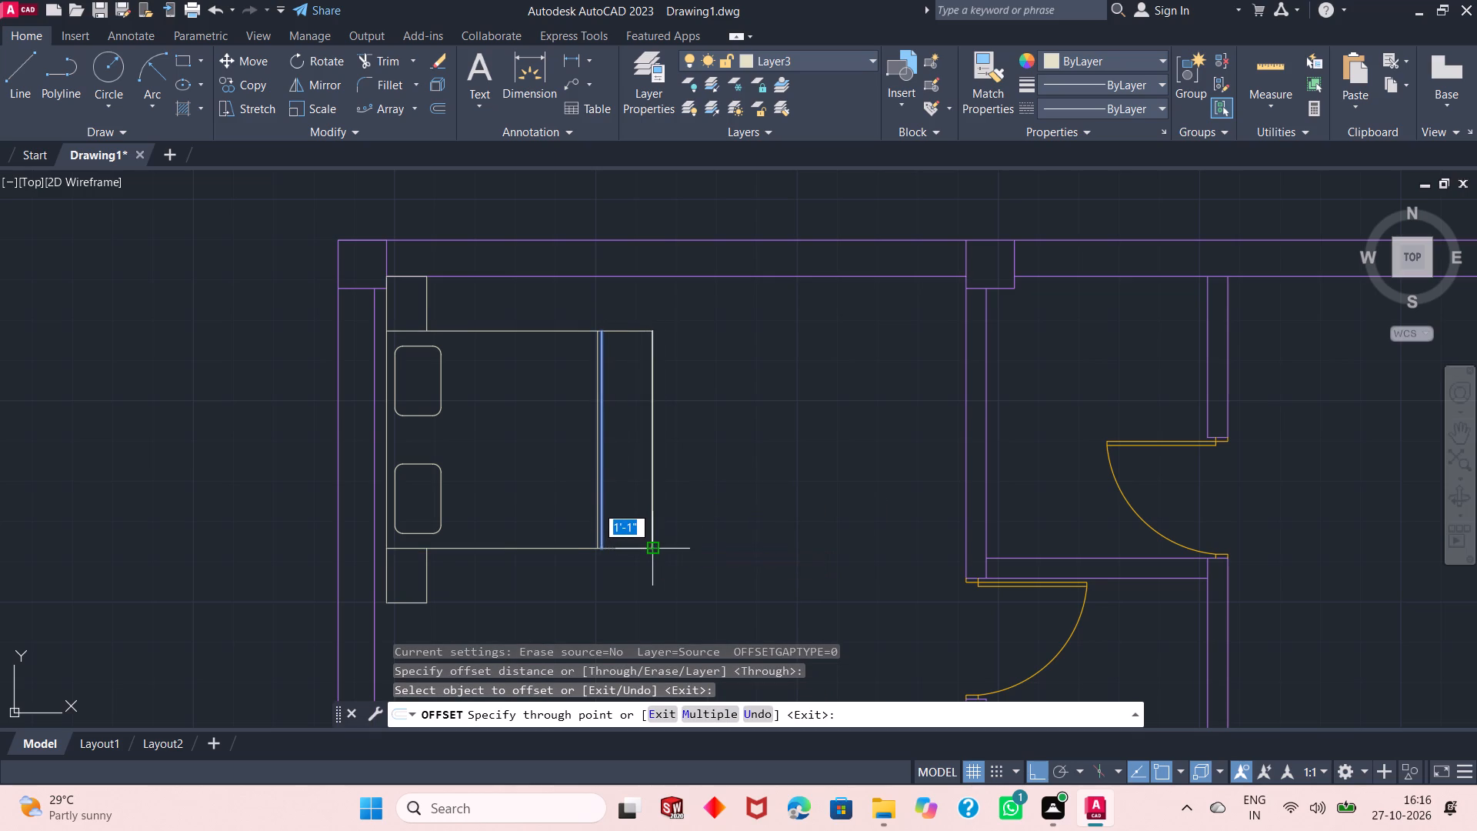
type("1'")
key("Return")
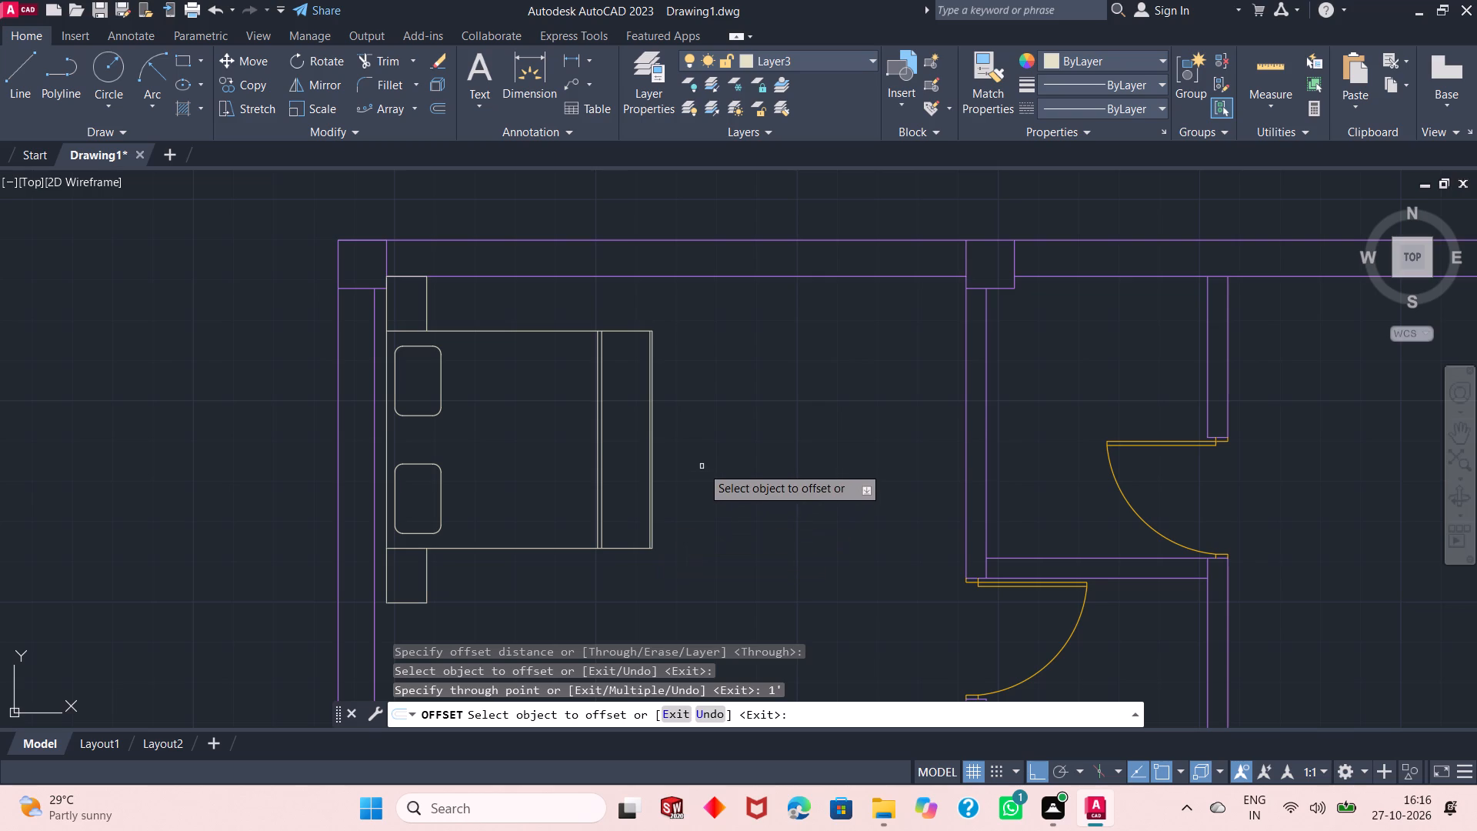
key("Return")
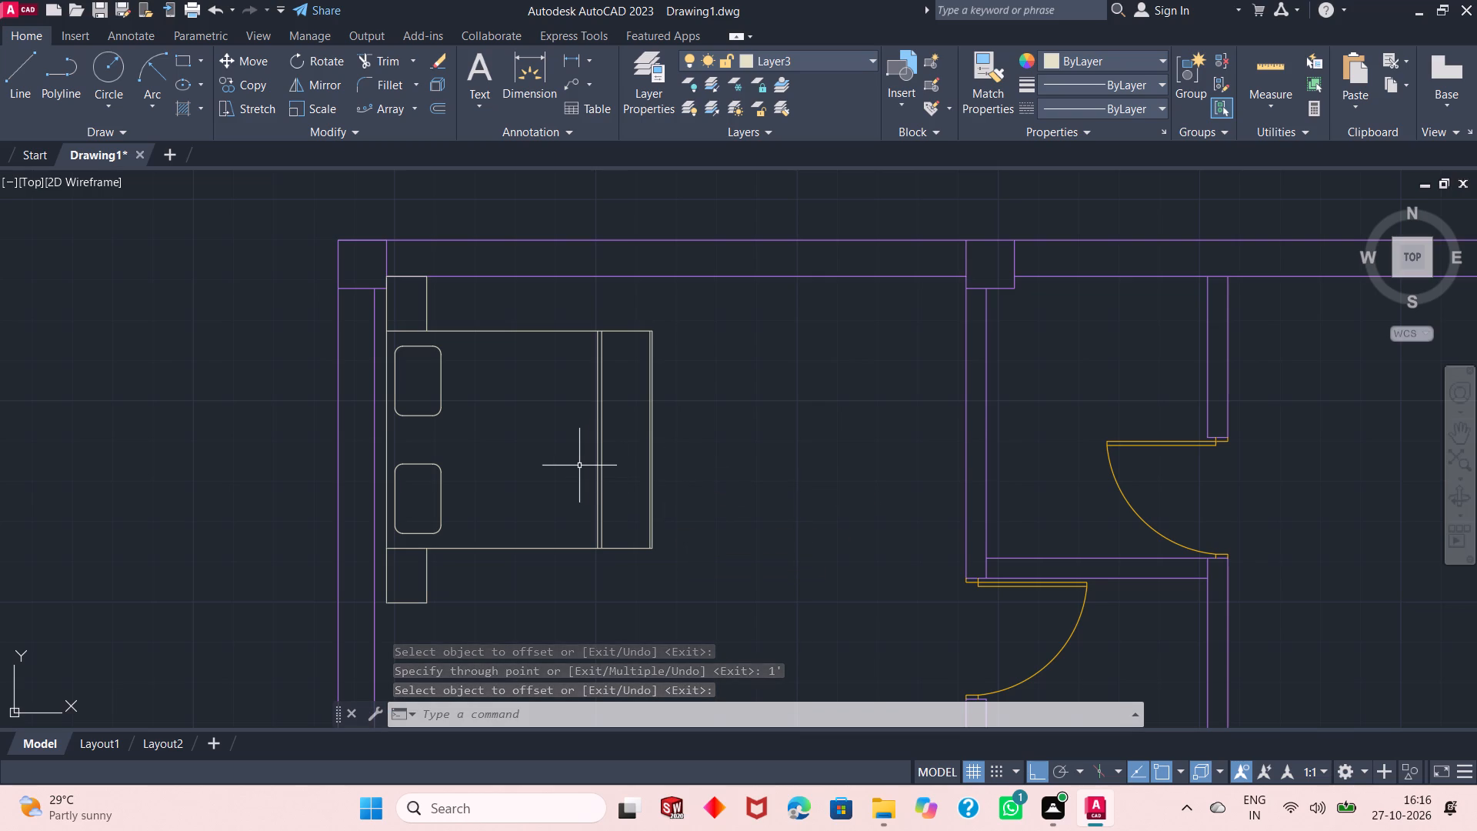
Draw a 3'9" vertical line up from the bed's lower edge, just beside the pillows.
left_click(29, 88)
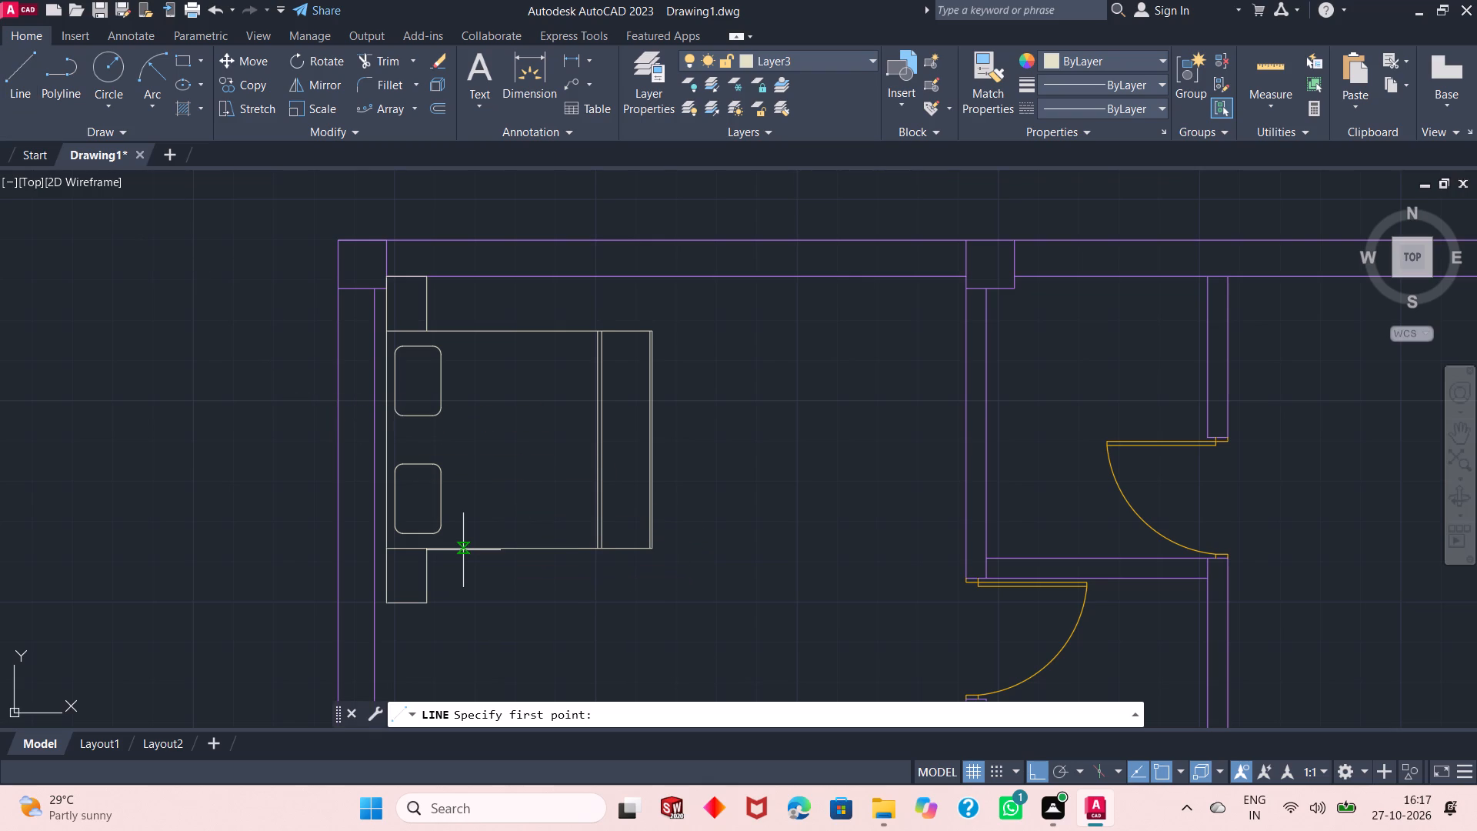
left_click_drag(463, 550, 445, 446)
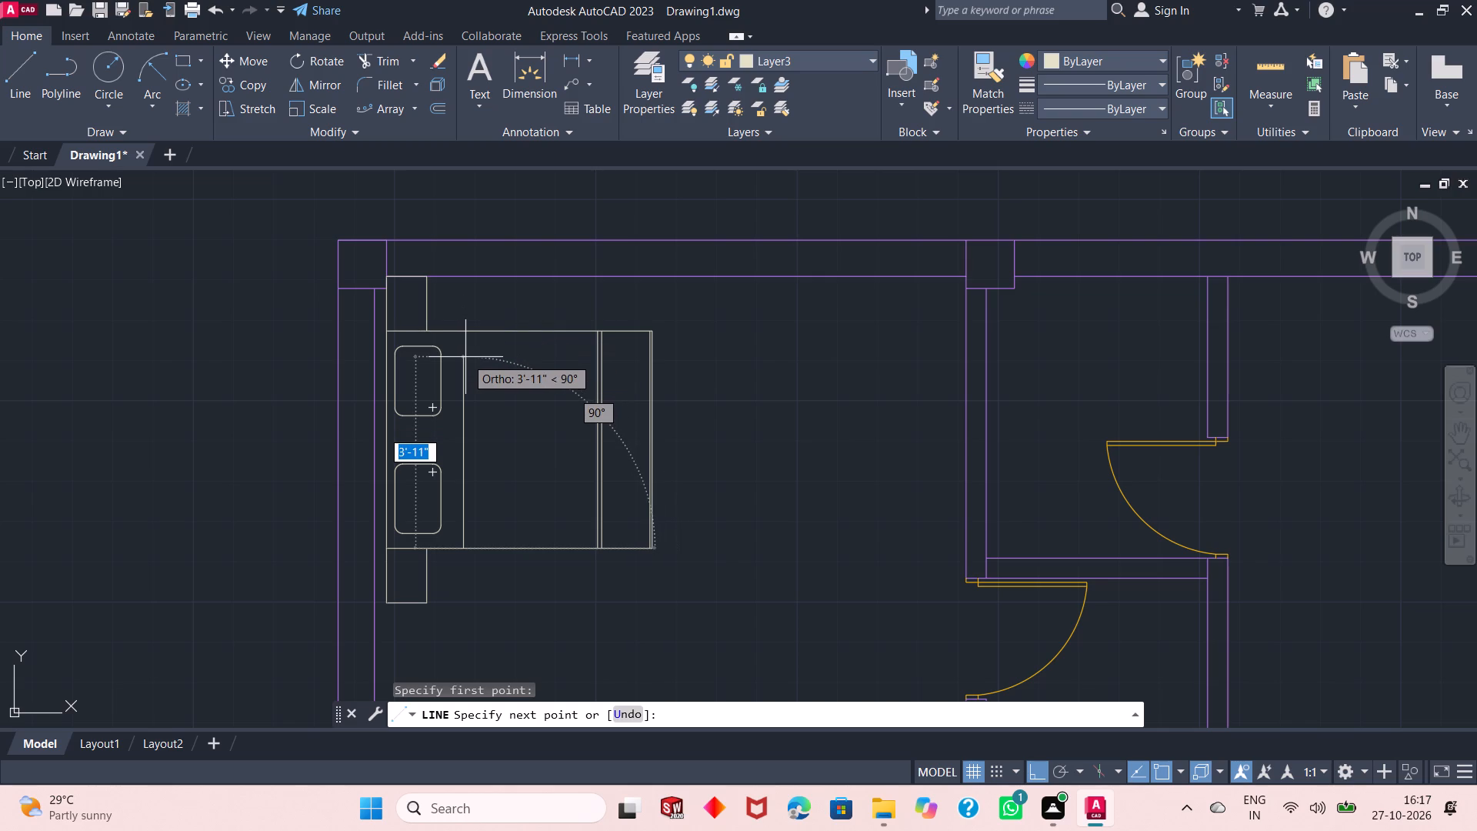
type("4'")
key("Return")
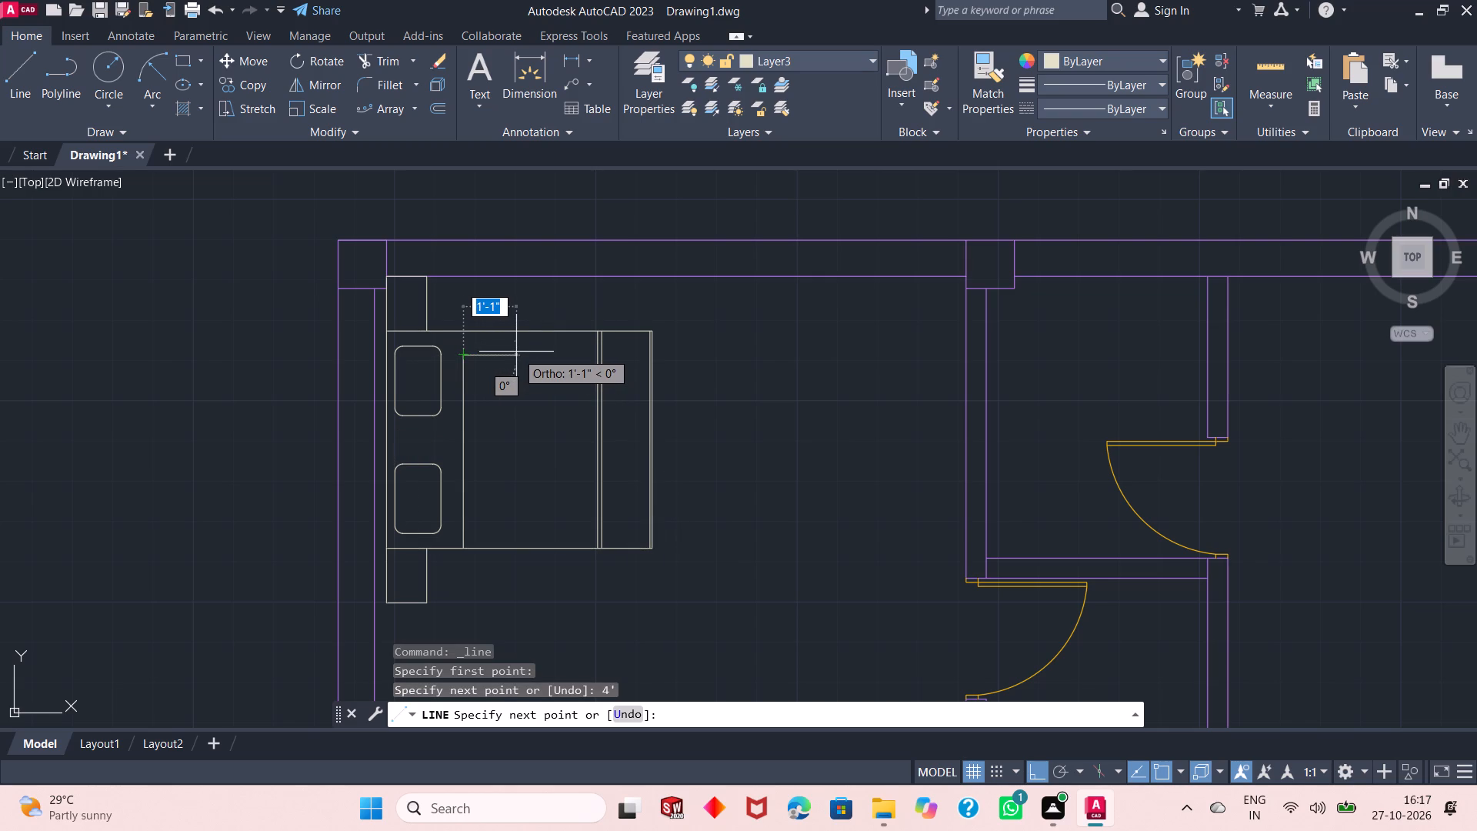
key("ctrl+z")
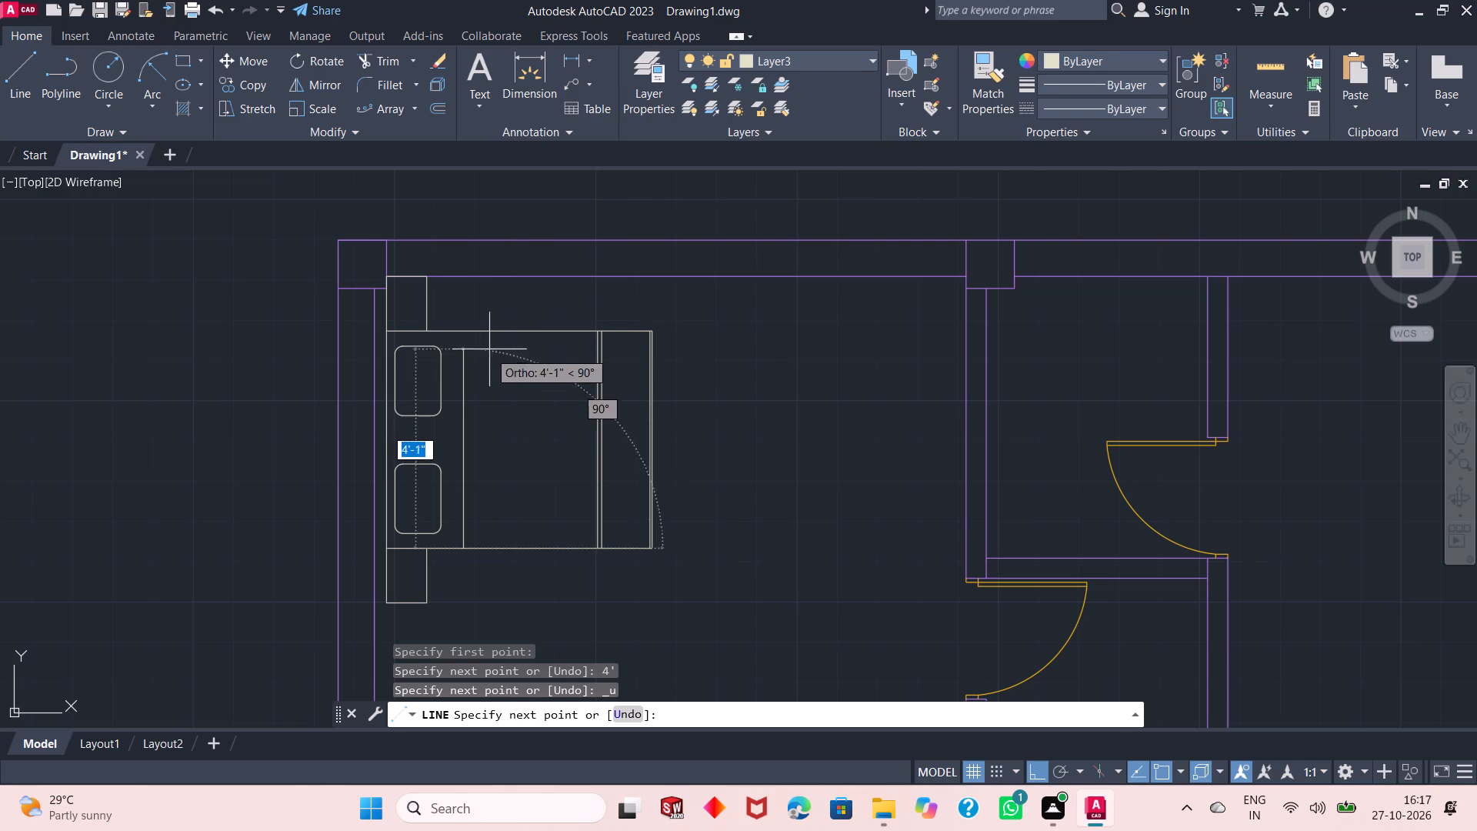
type("3'9\"")
key("Return")
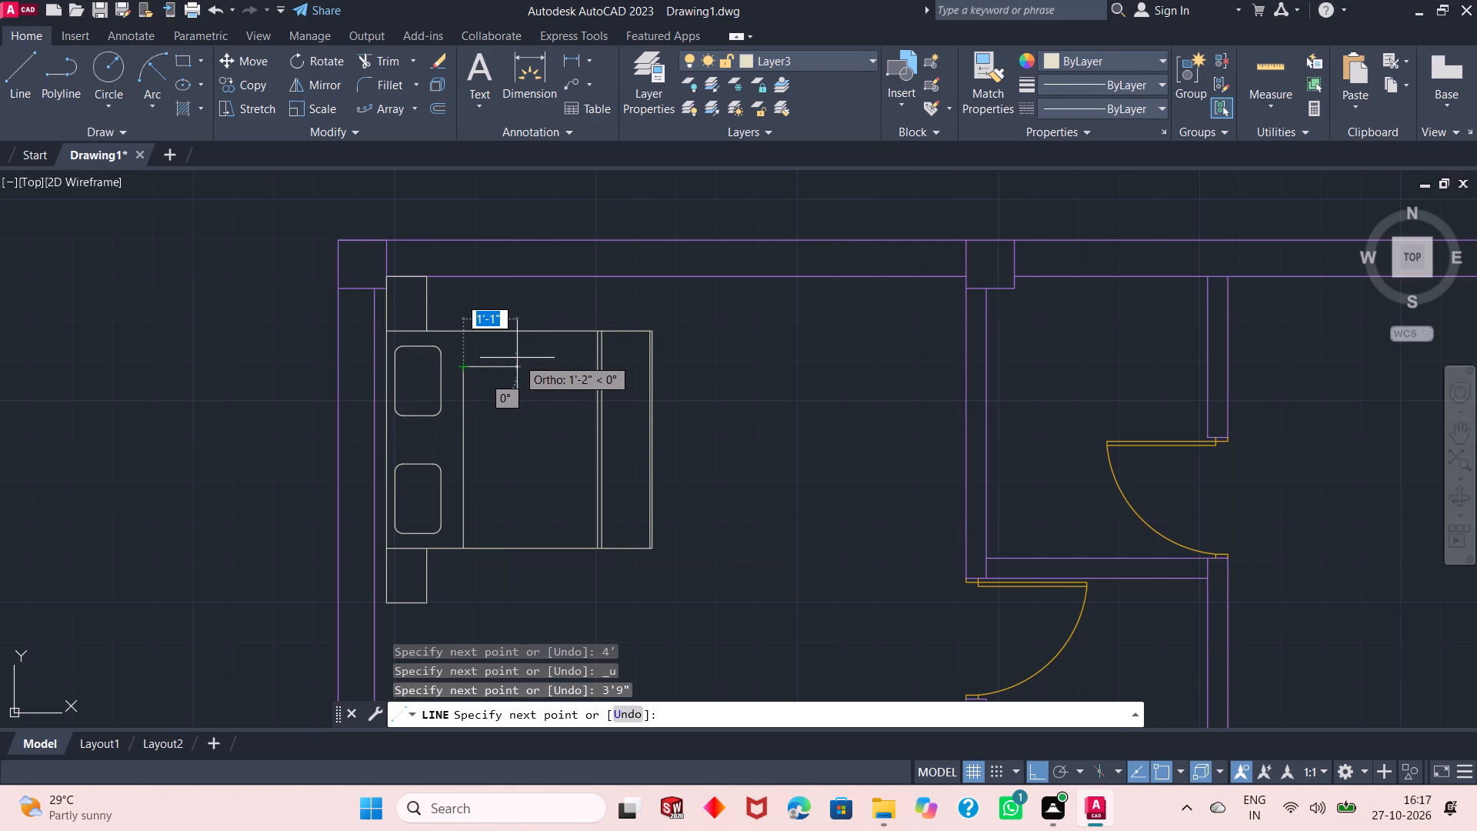
key("Escape")
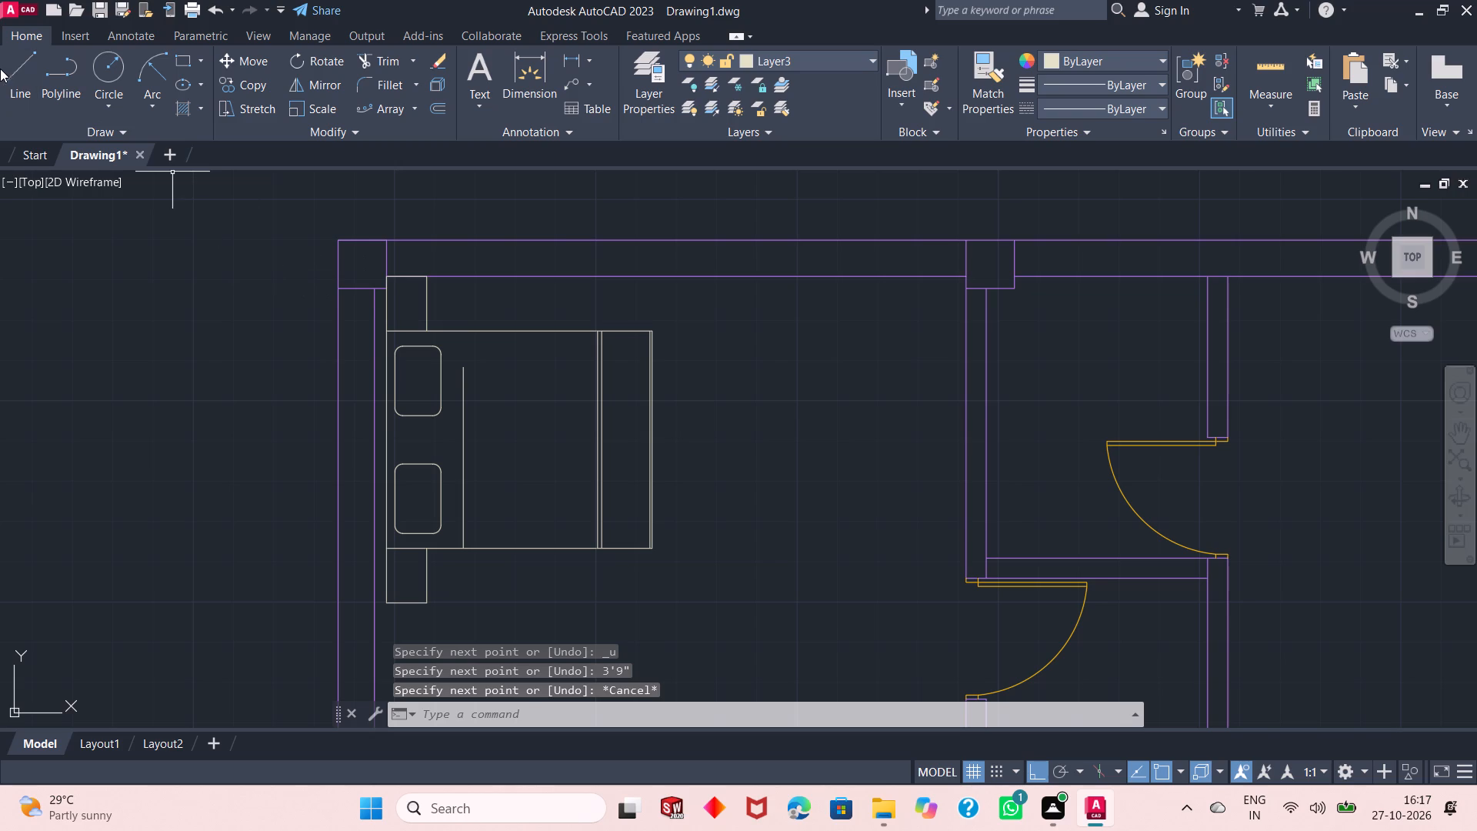
With Ortho off, draw a triangular blanket fold from the 3'9" line's upper end to the bed's top edge, into the bed and back.
left_click(23, 78)
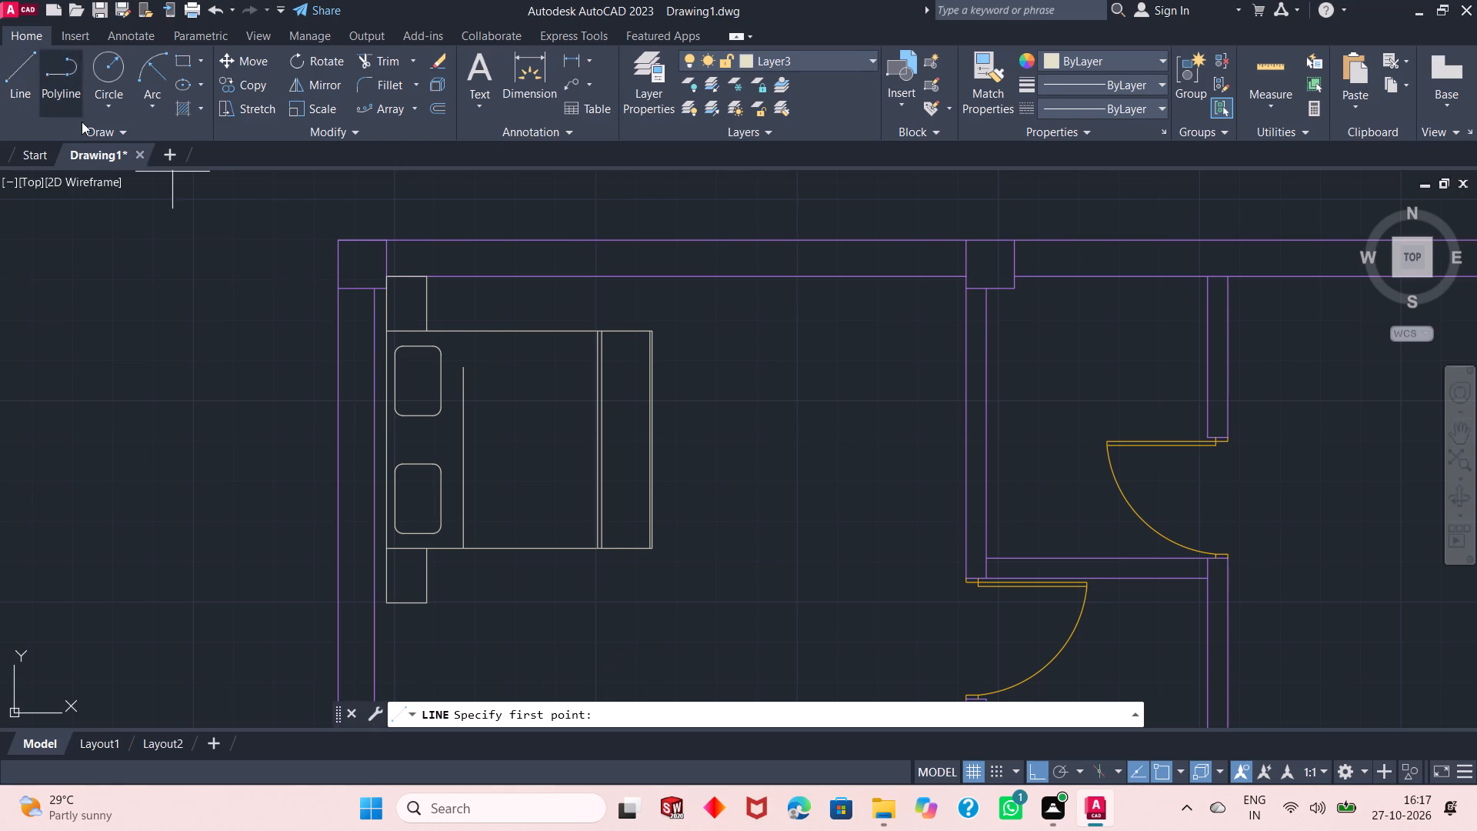
left_click(459, 369)
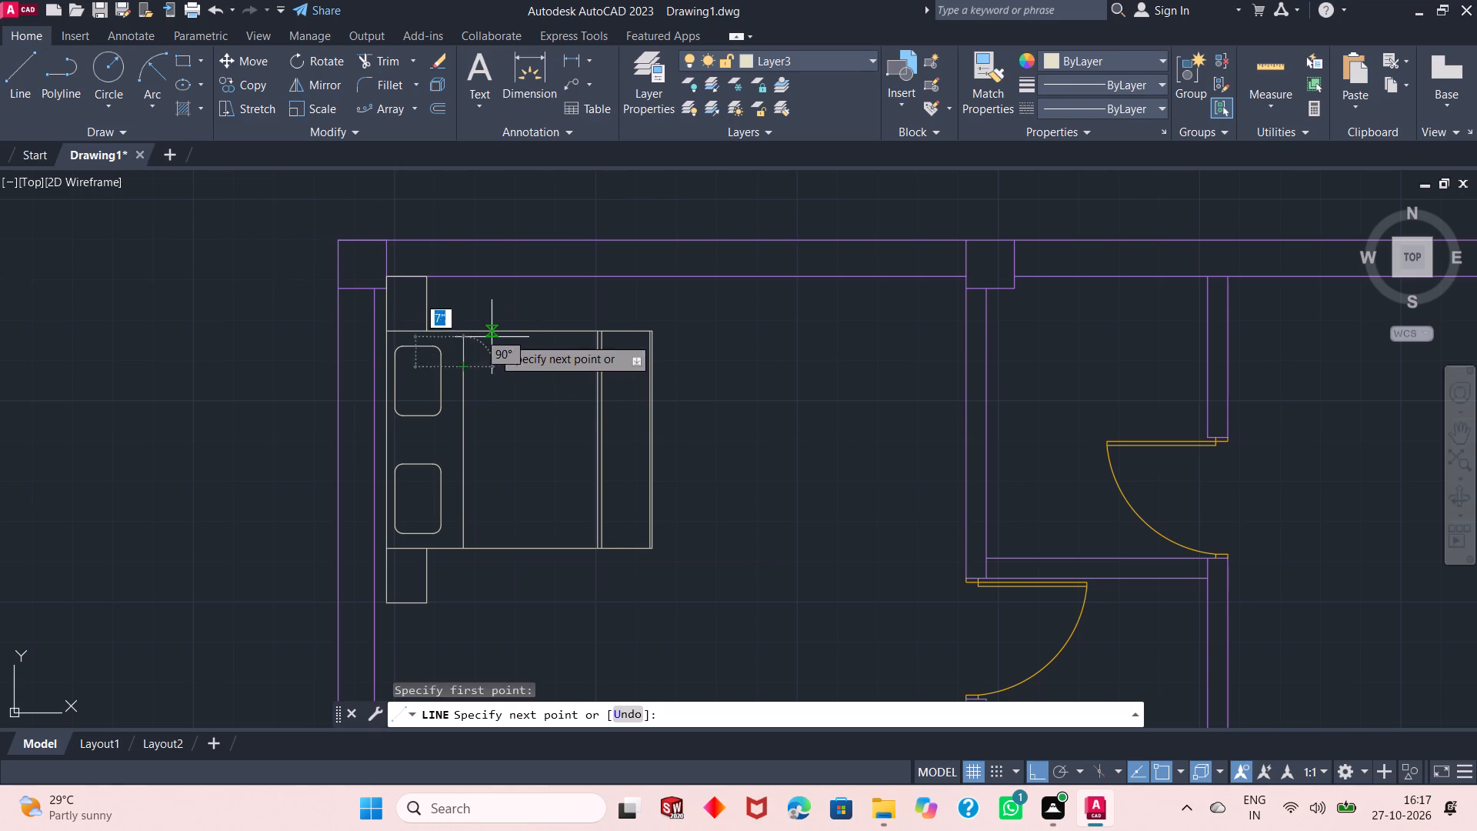
key("F8")
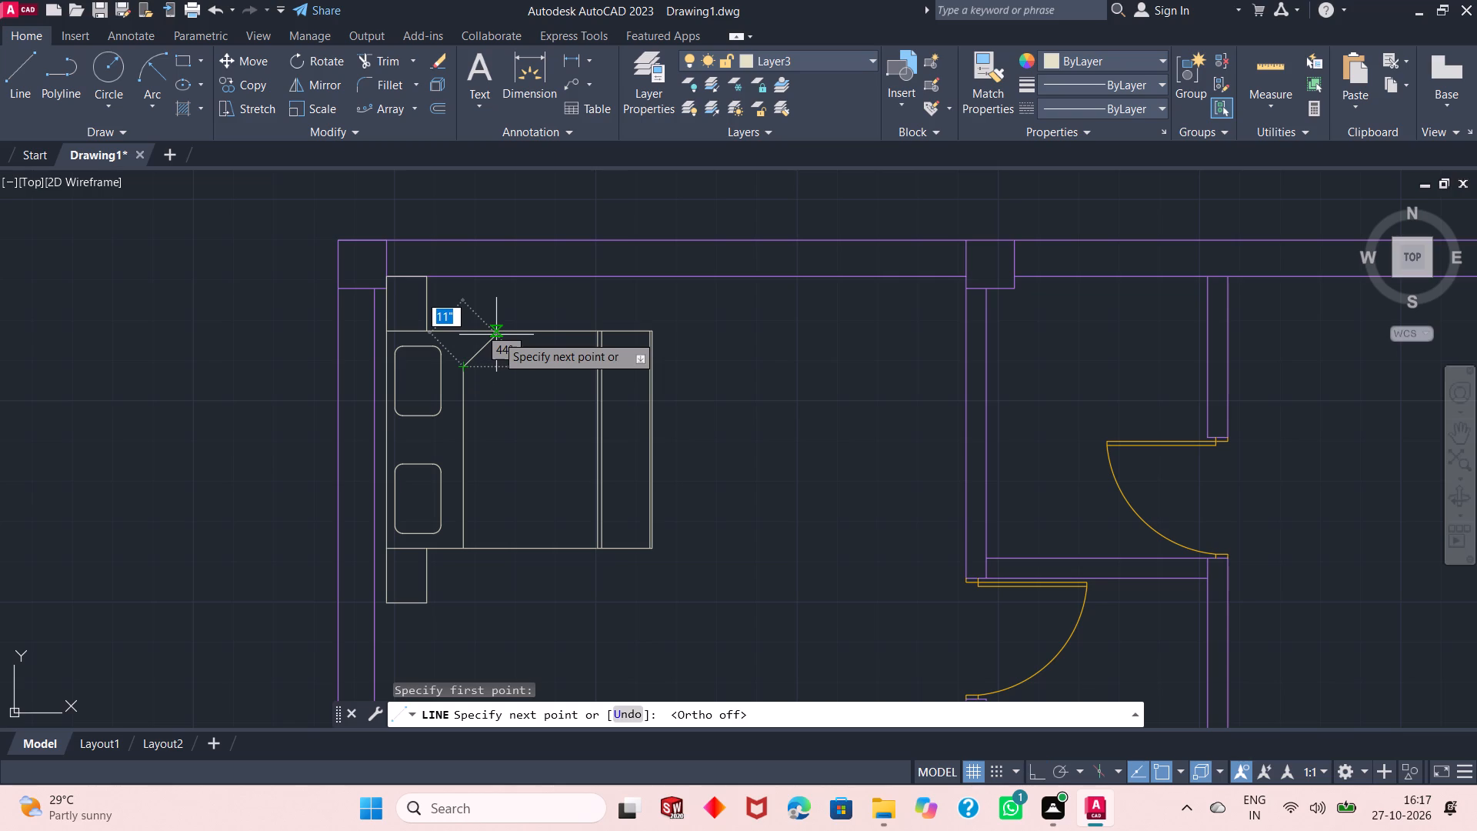
left_click(489, 332)
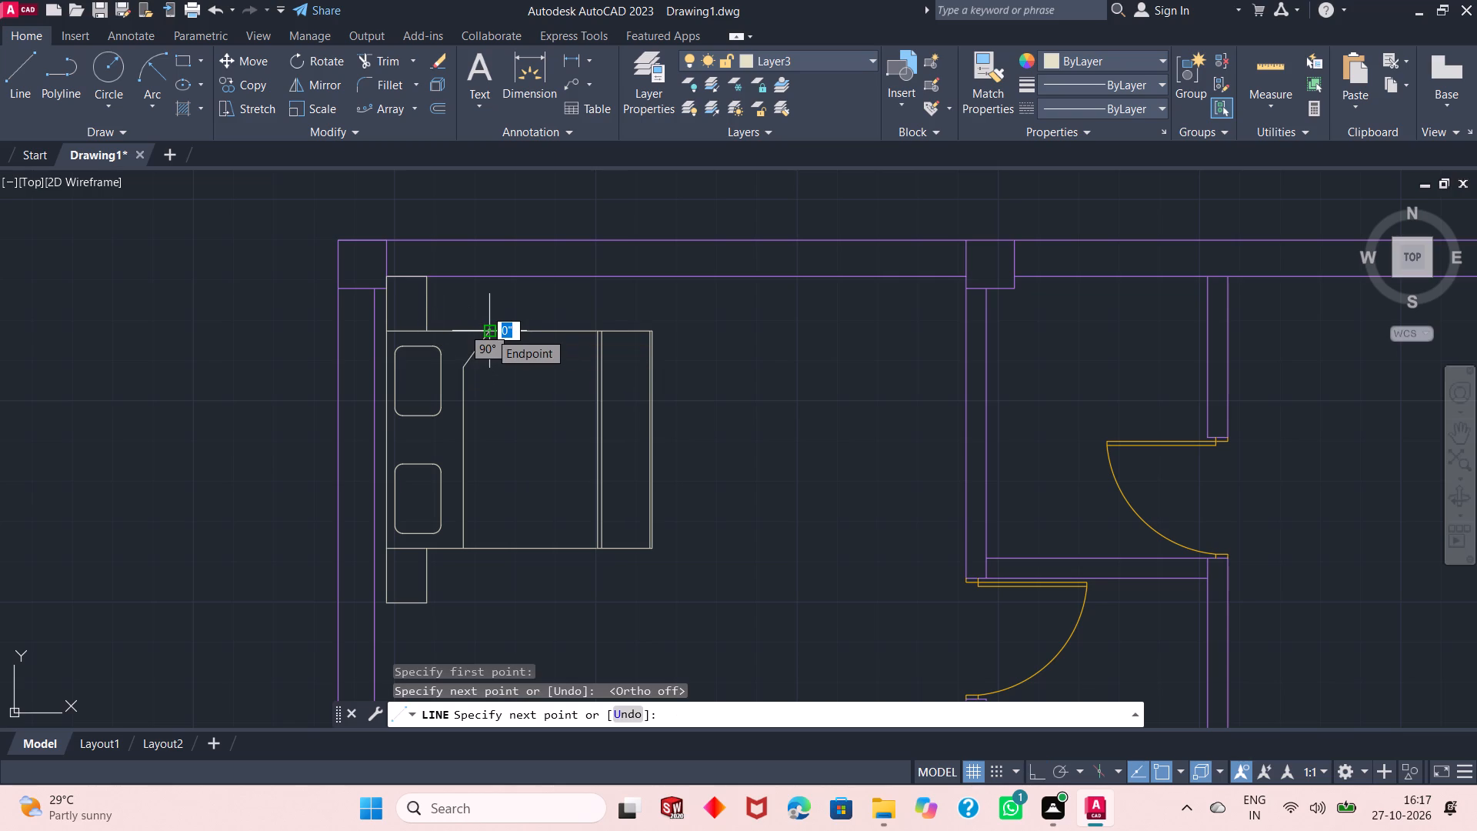
left_click(510, 372)
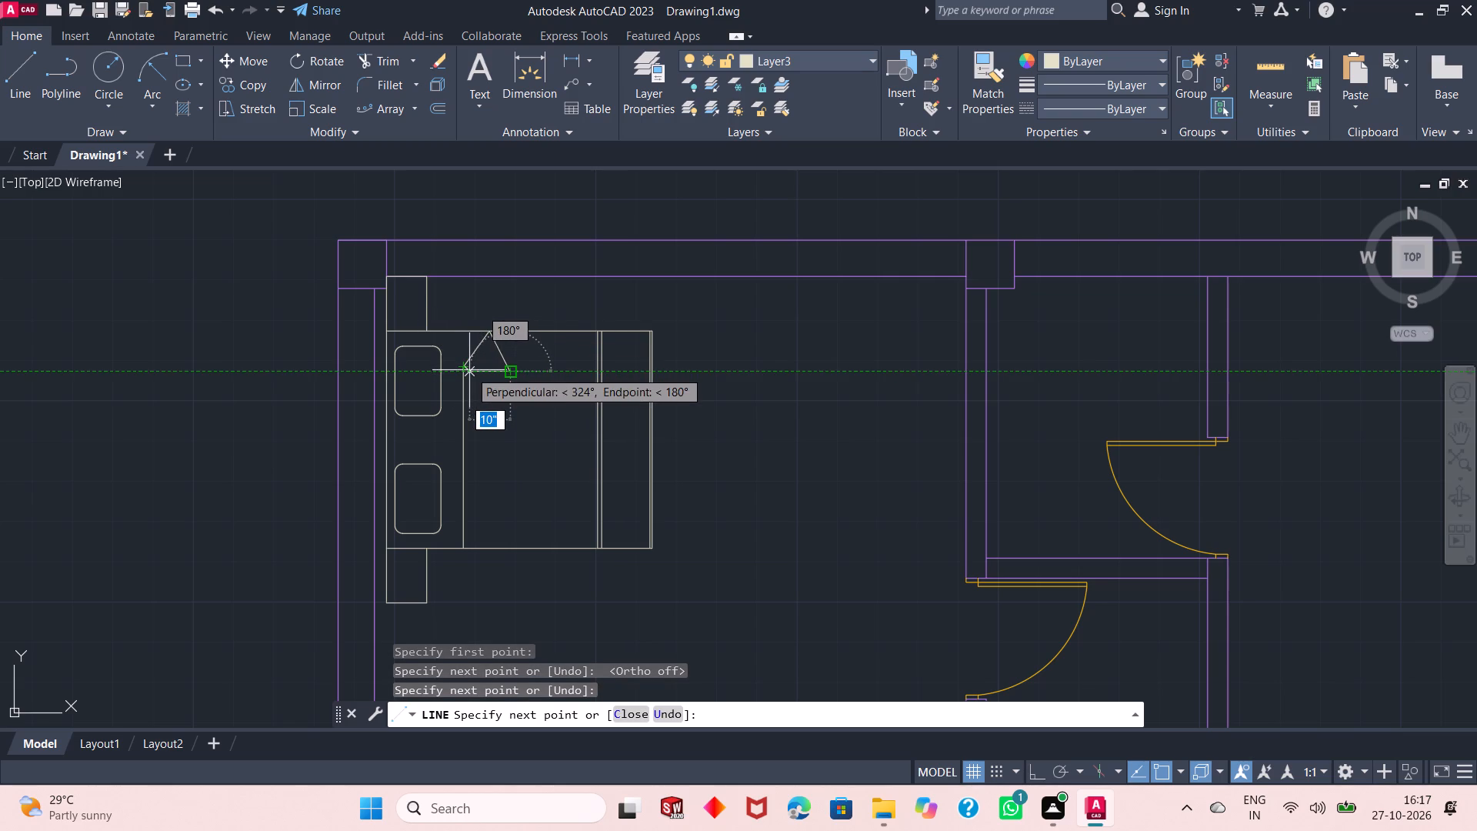
left_click(464, 368)
key("Escape")
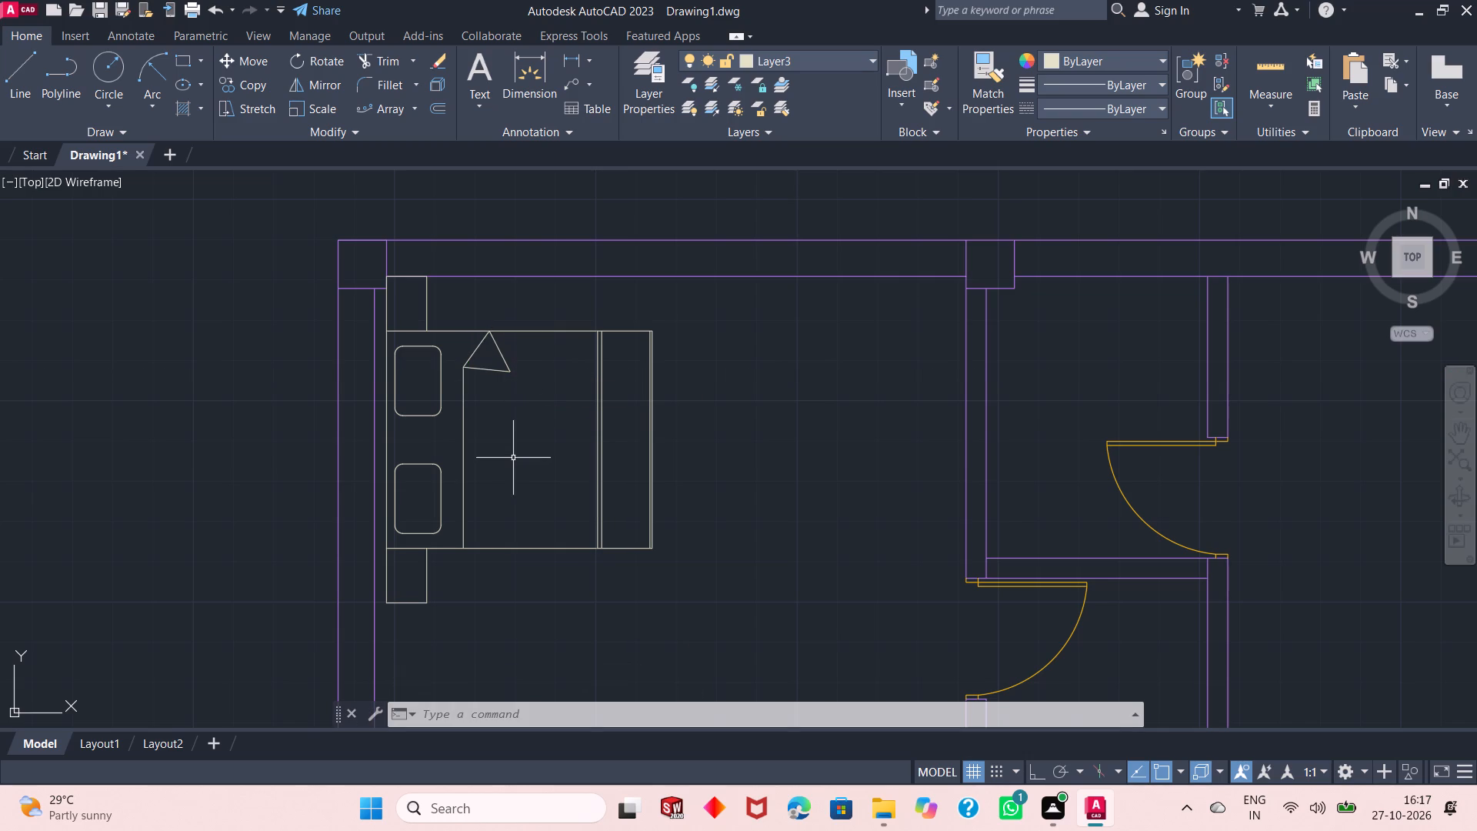
With Ortho on, draw a horizontal line from the blanket's pillow-side line to the bed's foot edge, a little above the lower edge.
left_click(20, 81)
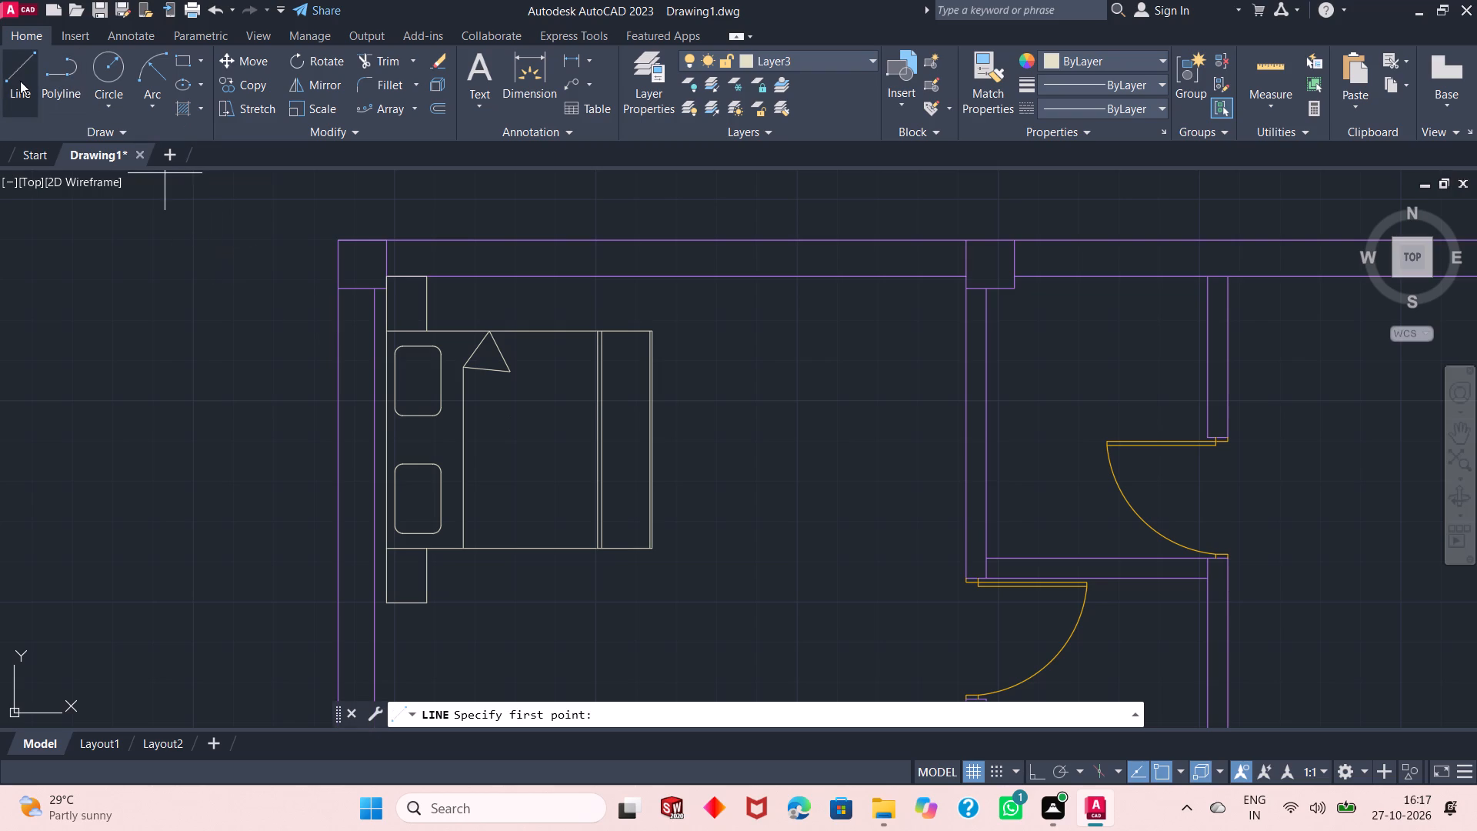
left_click(463, 514)
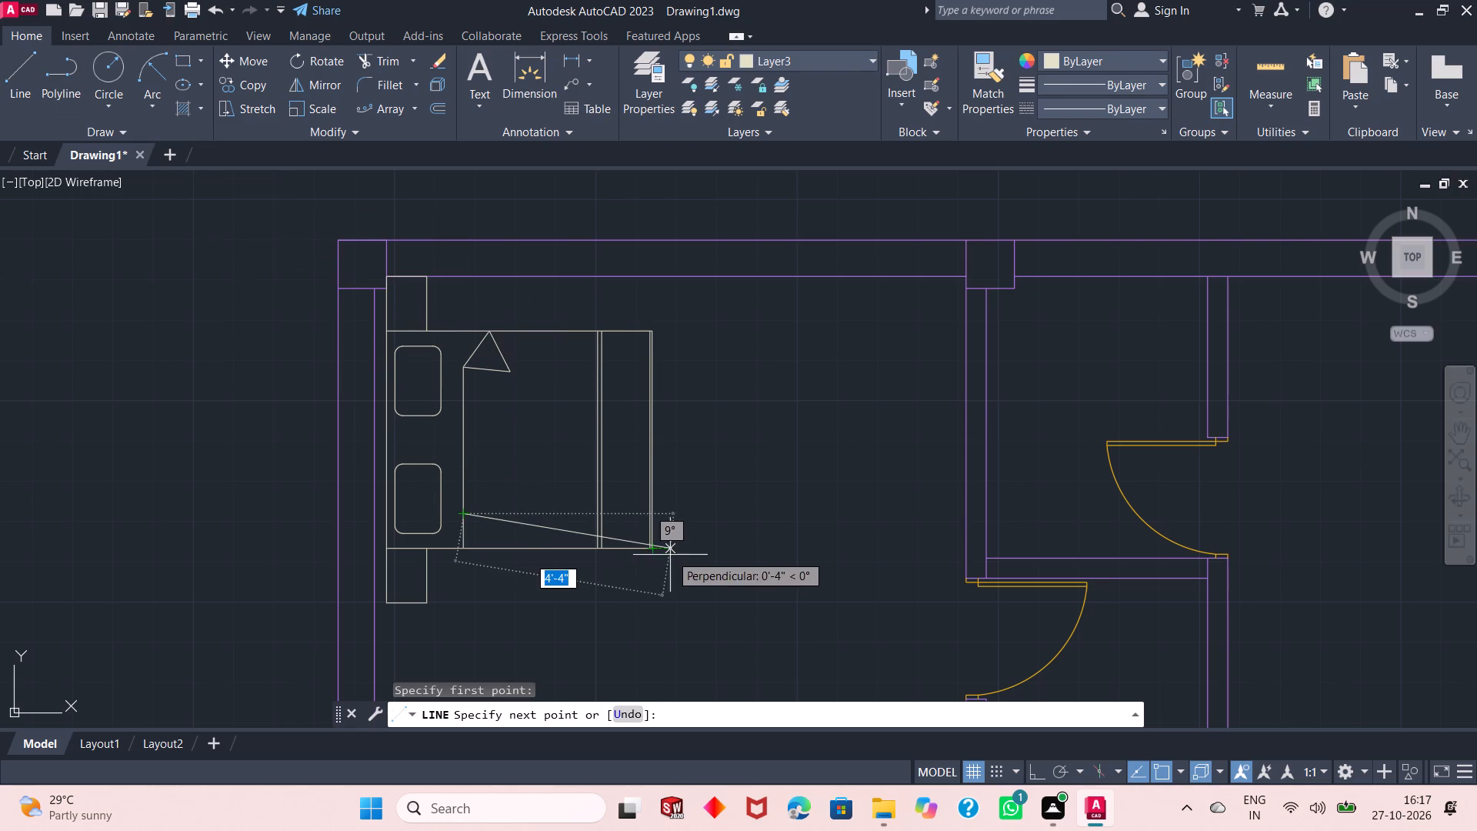
key("F8")
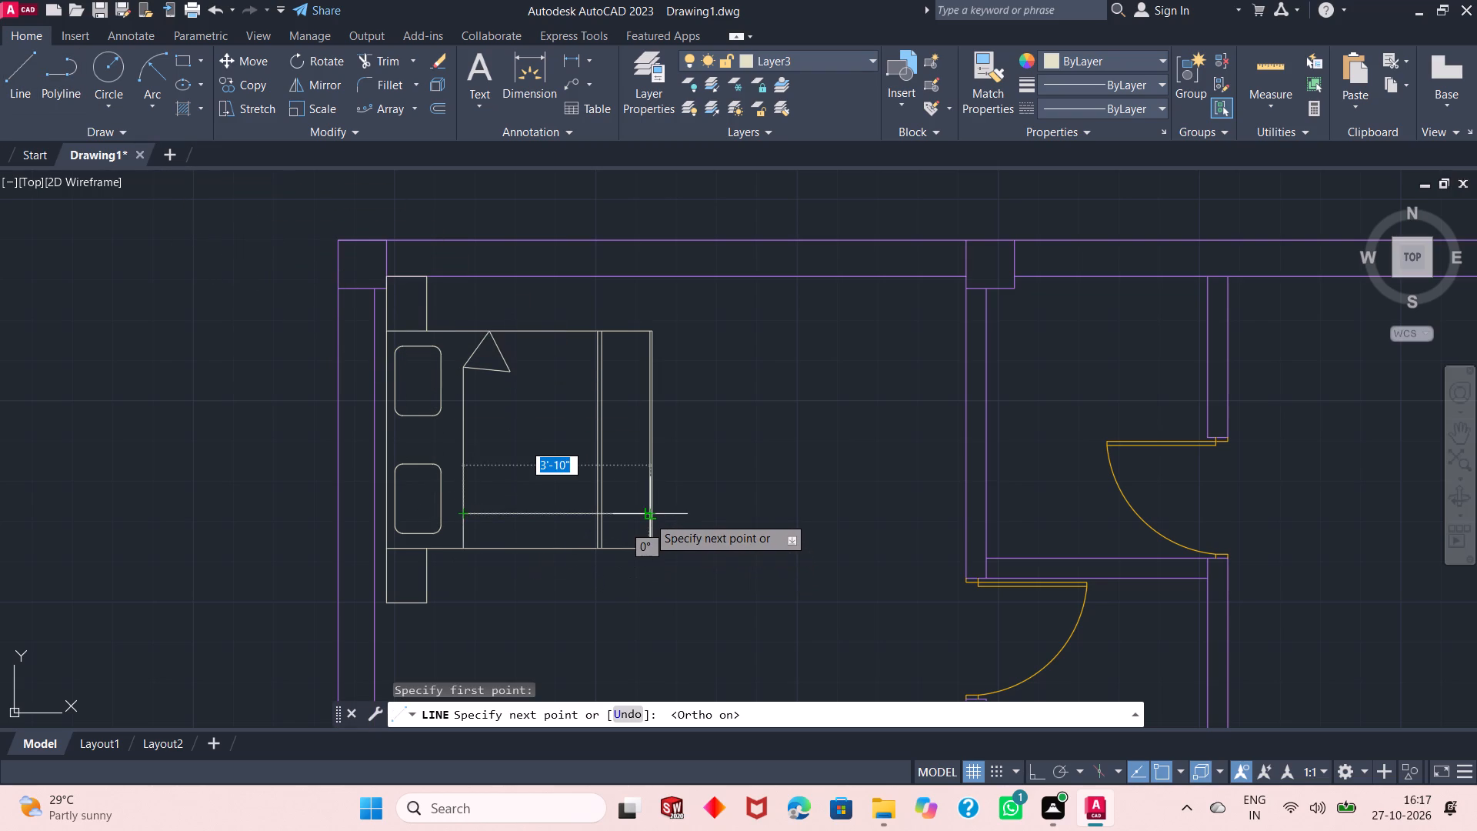
scroll(645, 512, "up", 3, "ctrl")
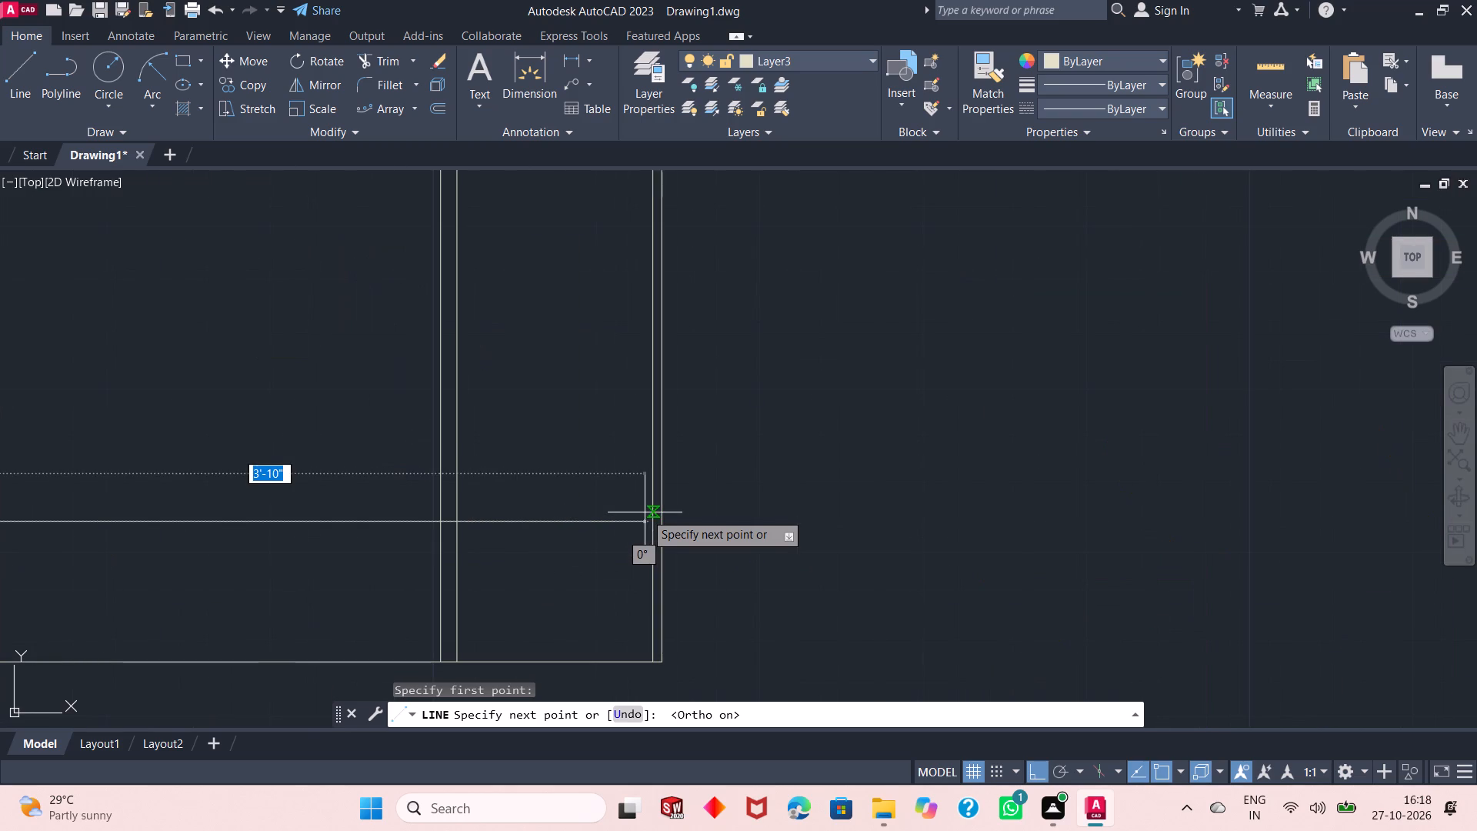
left_click(661, 527)
key("Escape")
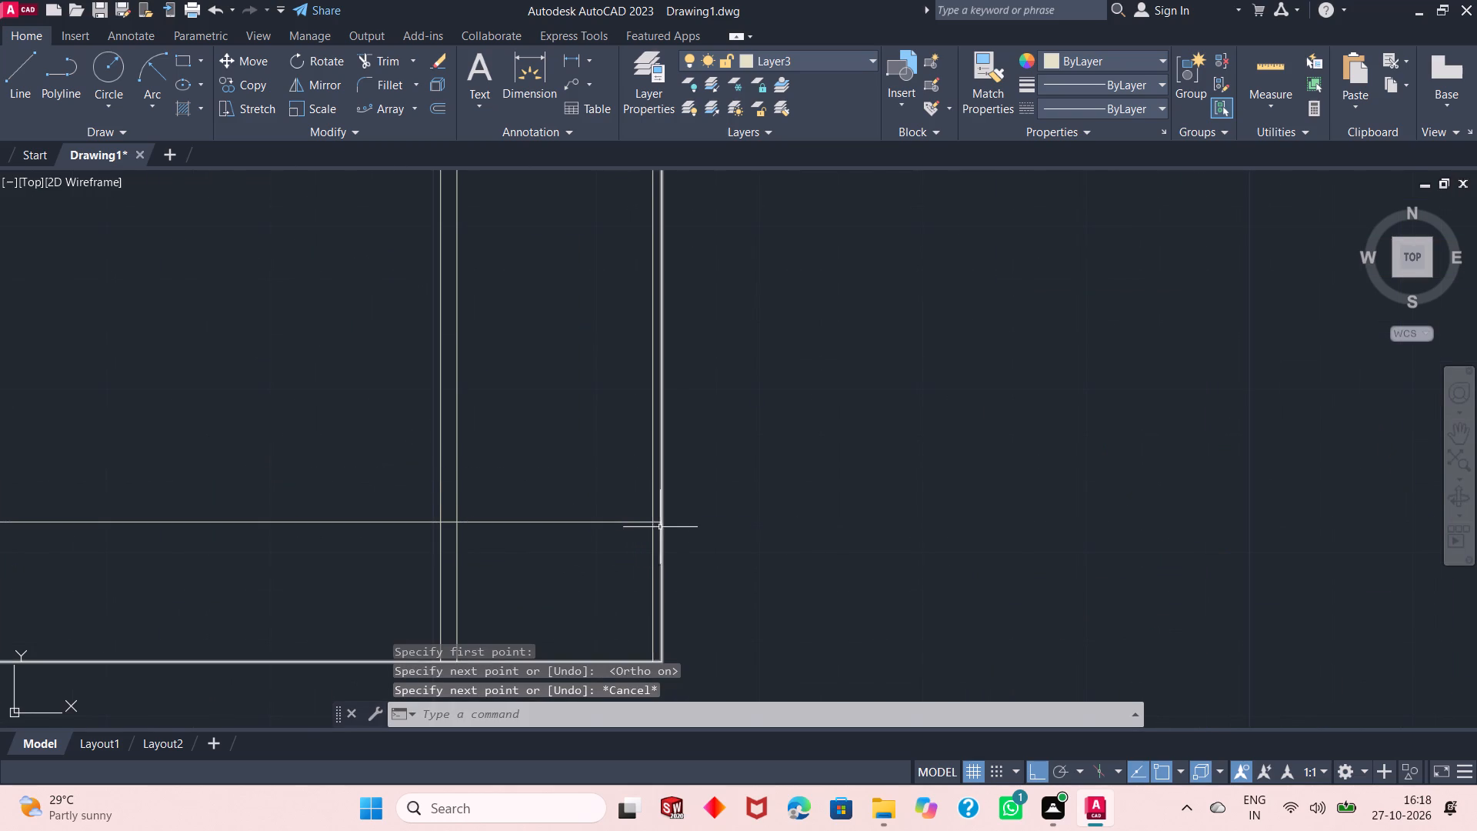
Offset the horizontal blanket line 1" upward, toward the middle of the bed.
left_click(438, 115)
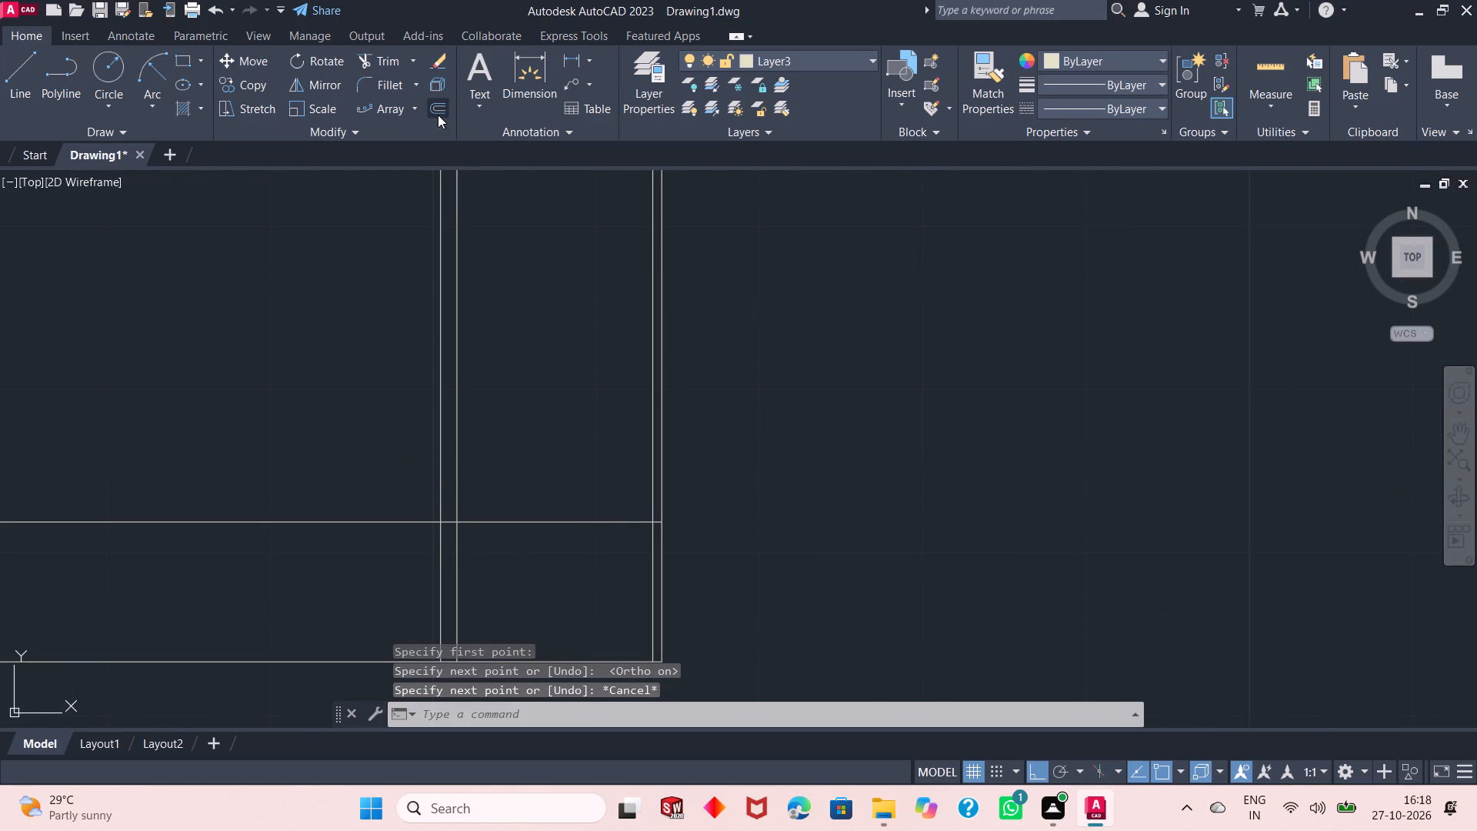
left_click(674, 716)
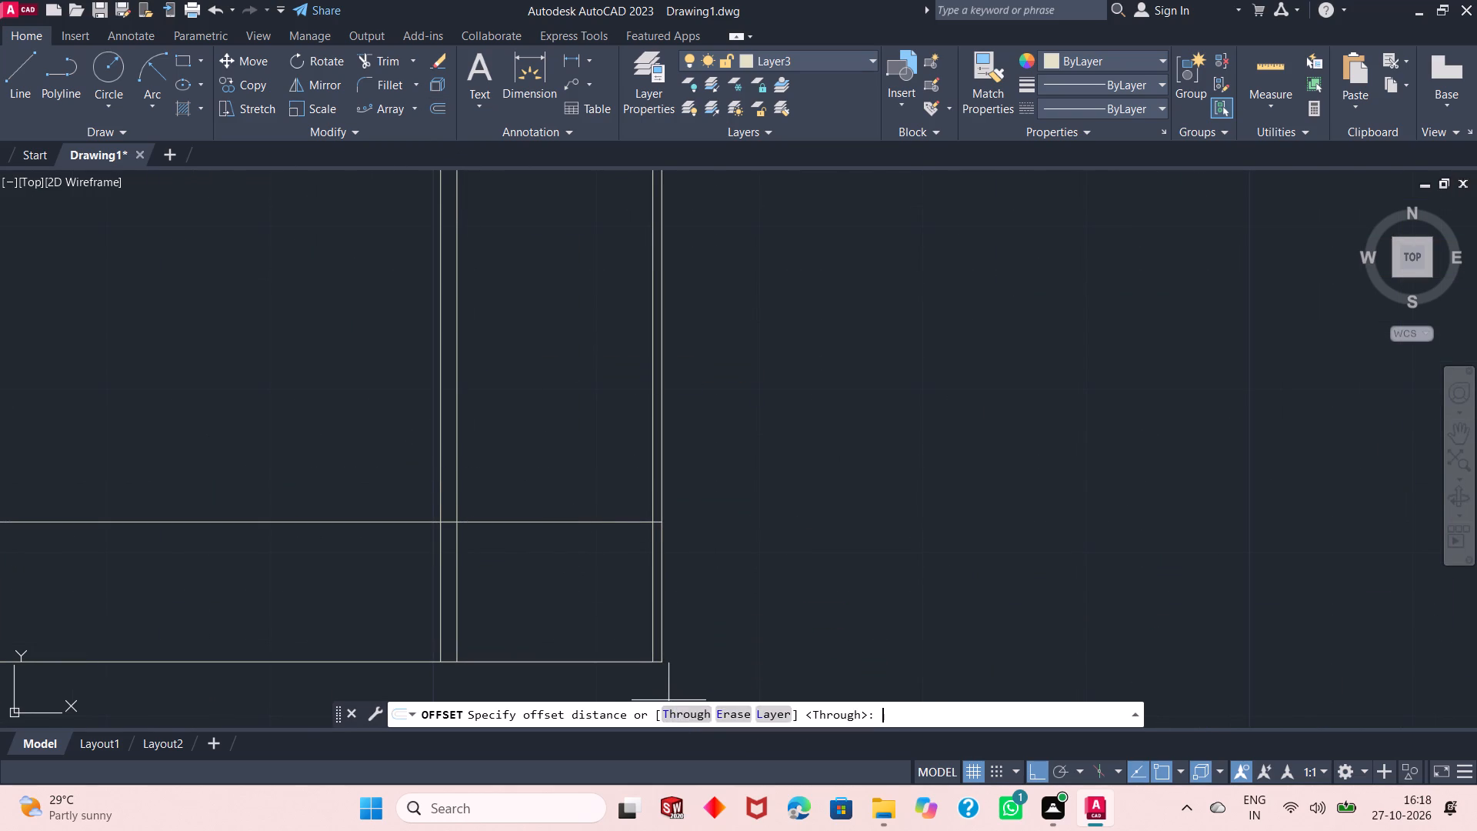
left_click(619, 523)
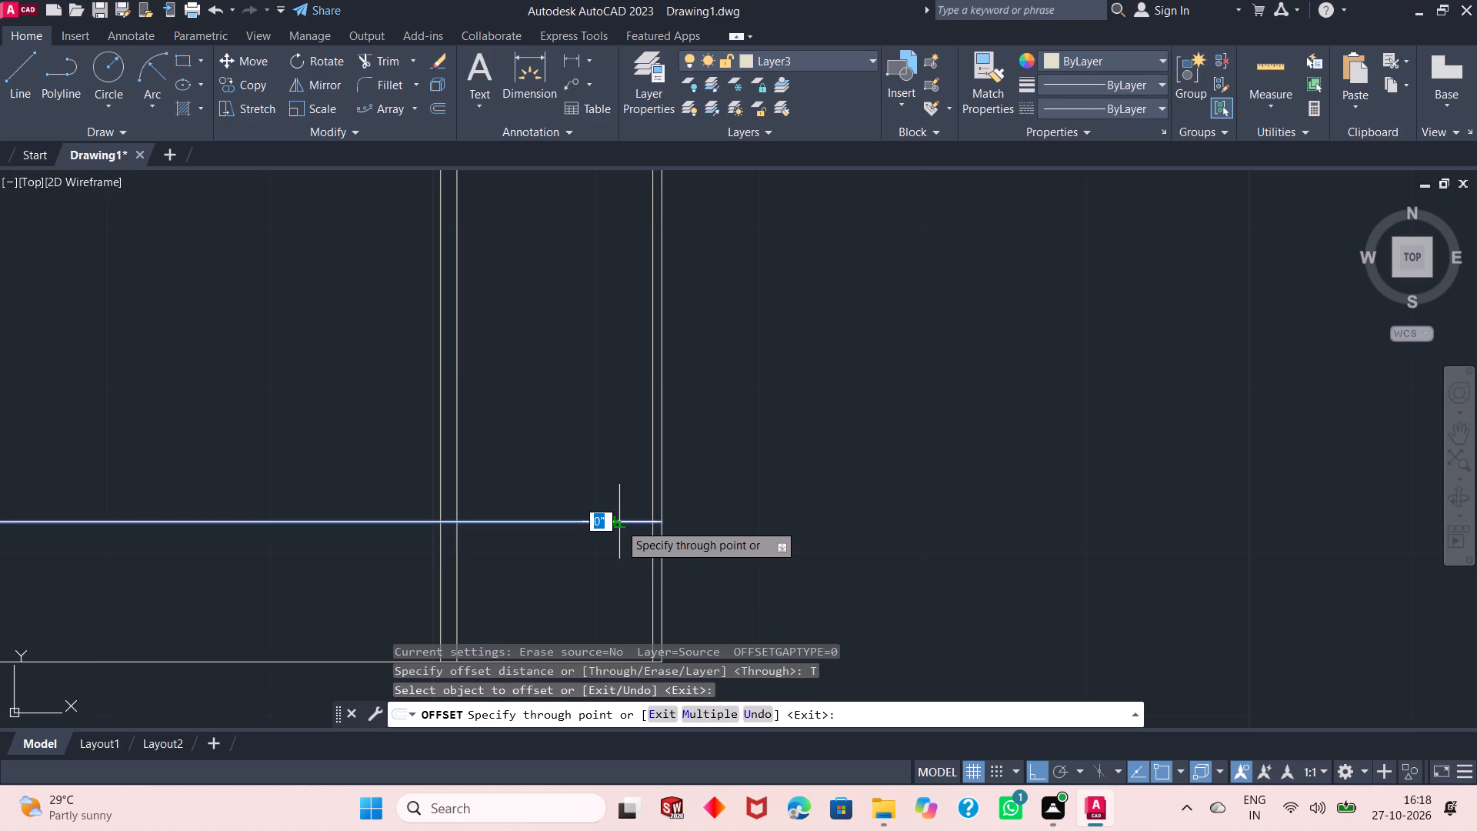
type("1\"")
key("Return")
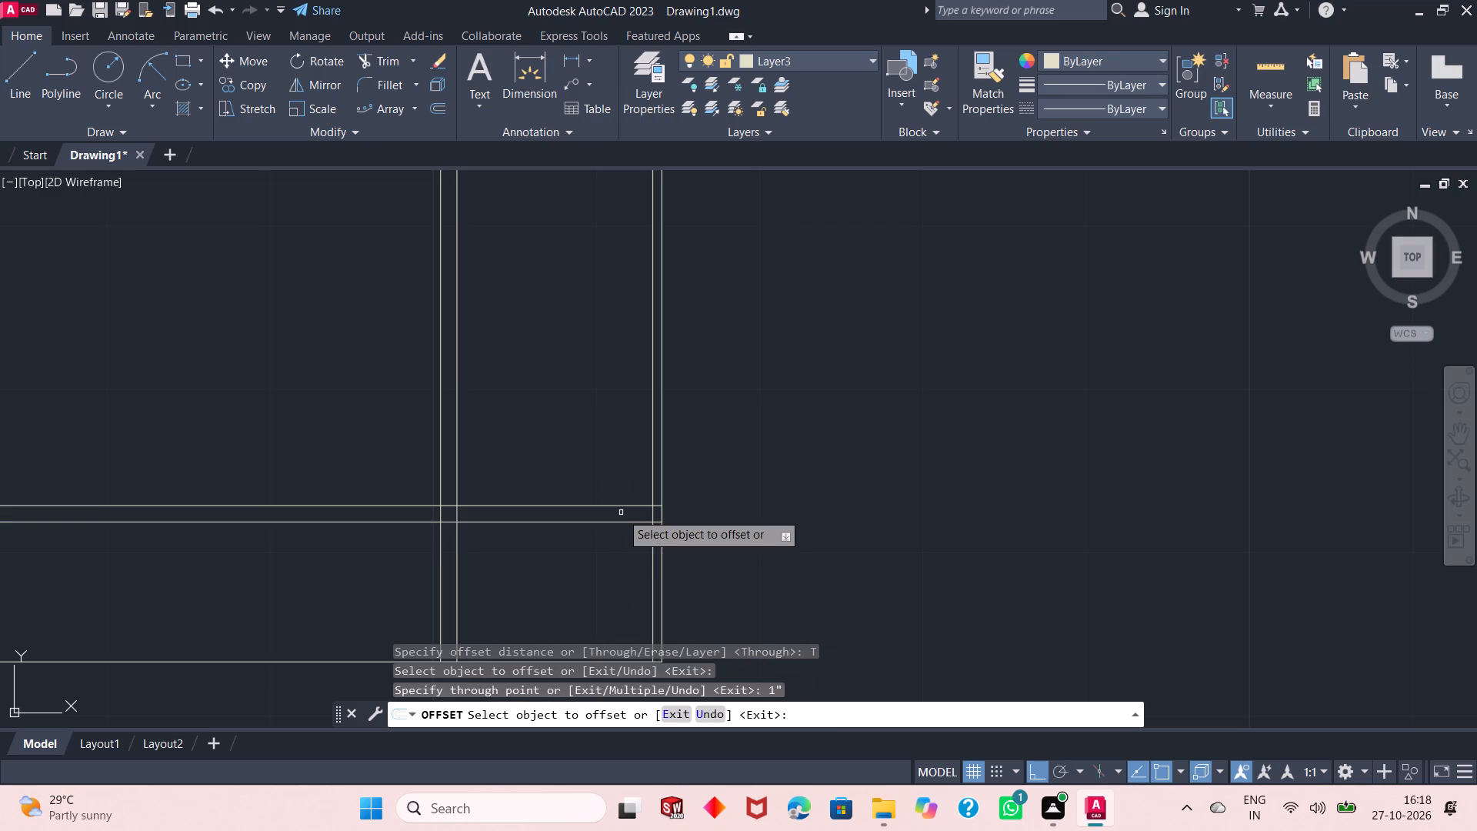
scroll(621, 512, "down", 3, "ctrl")
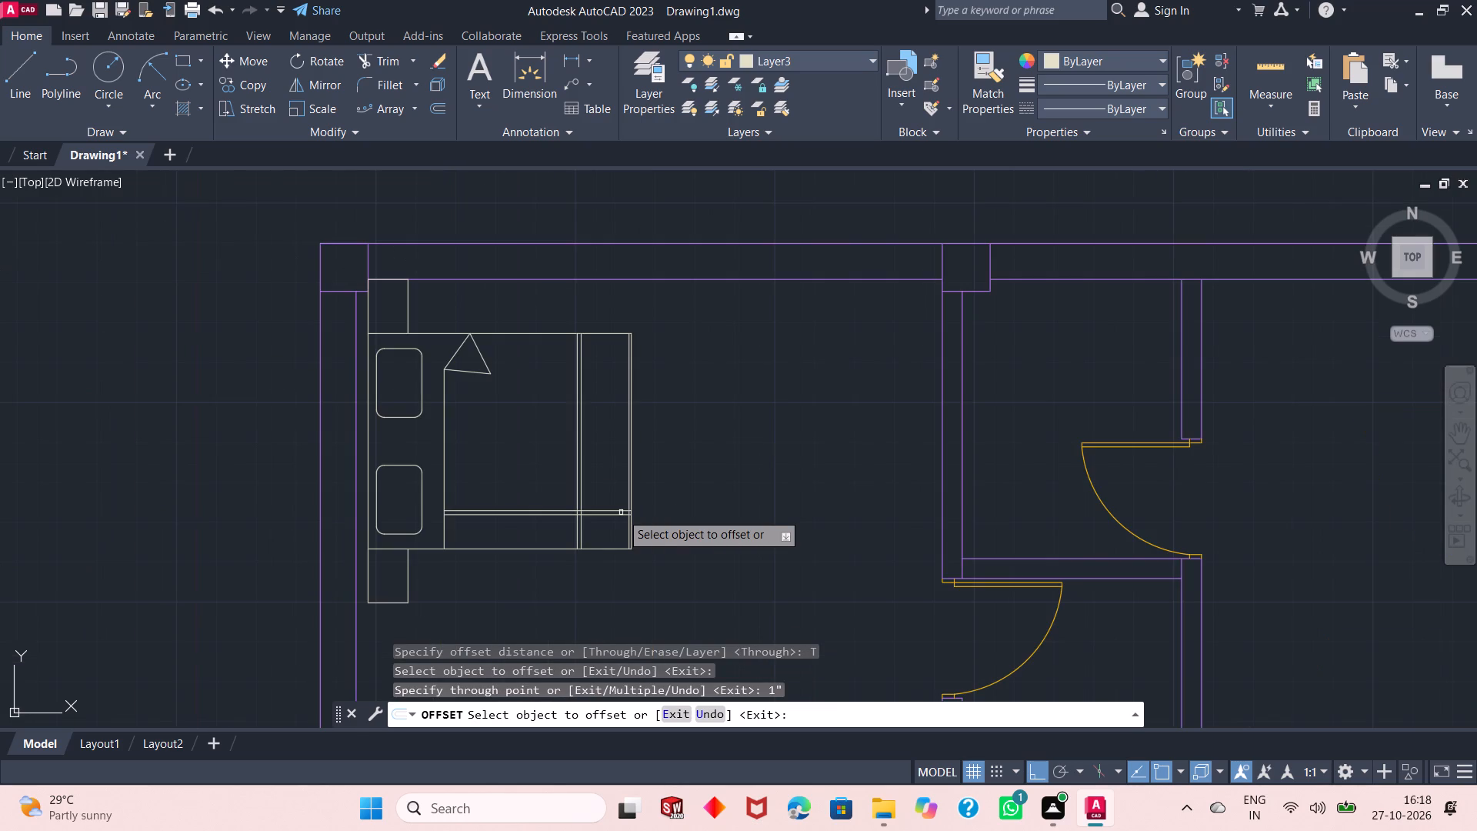
key("Escape")
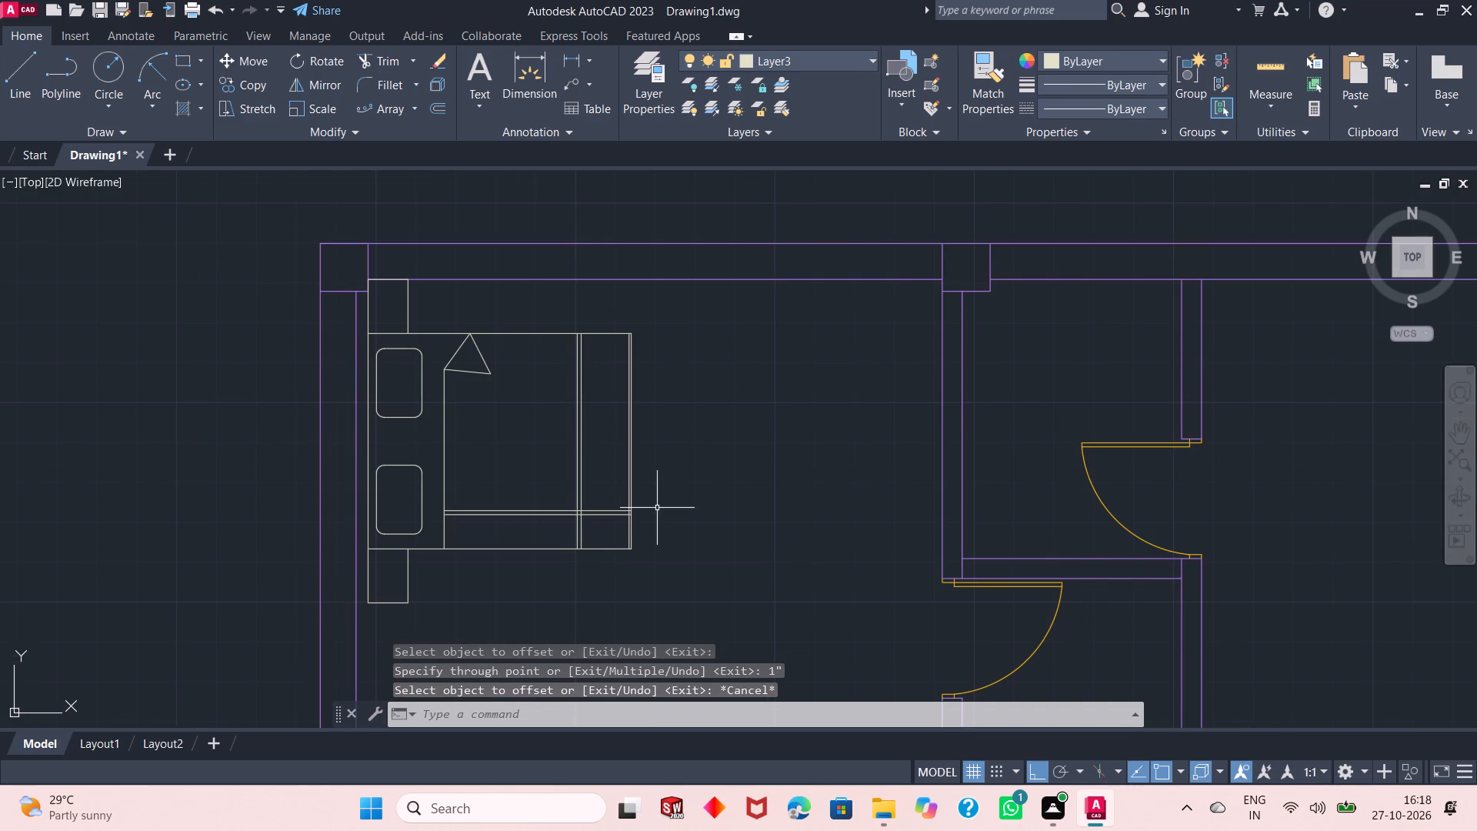
scroll(657, 508, "down", 2, "ctrl")
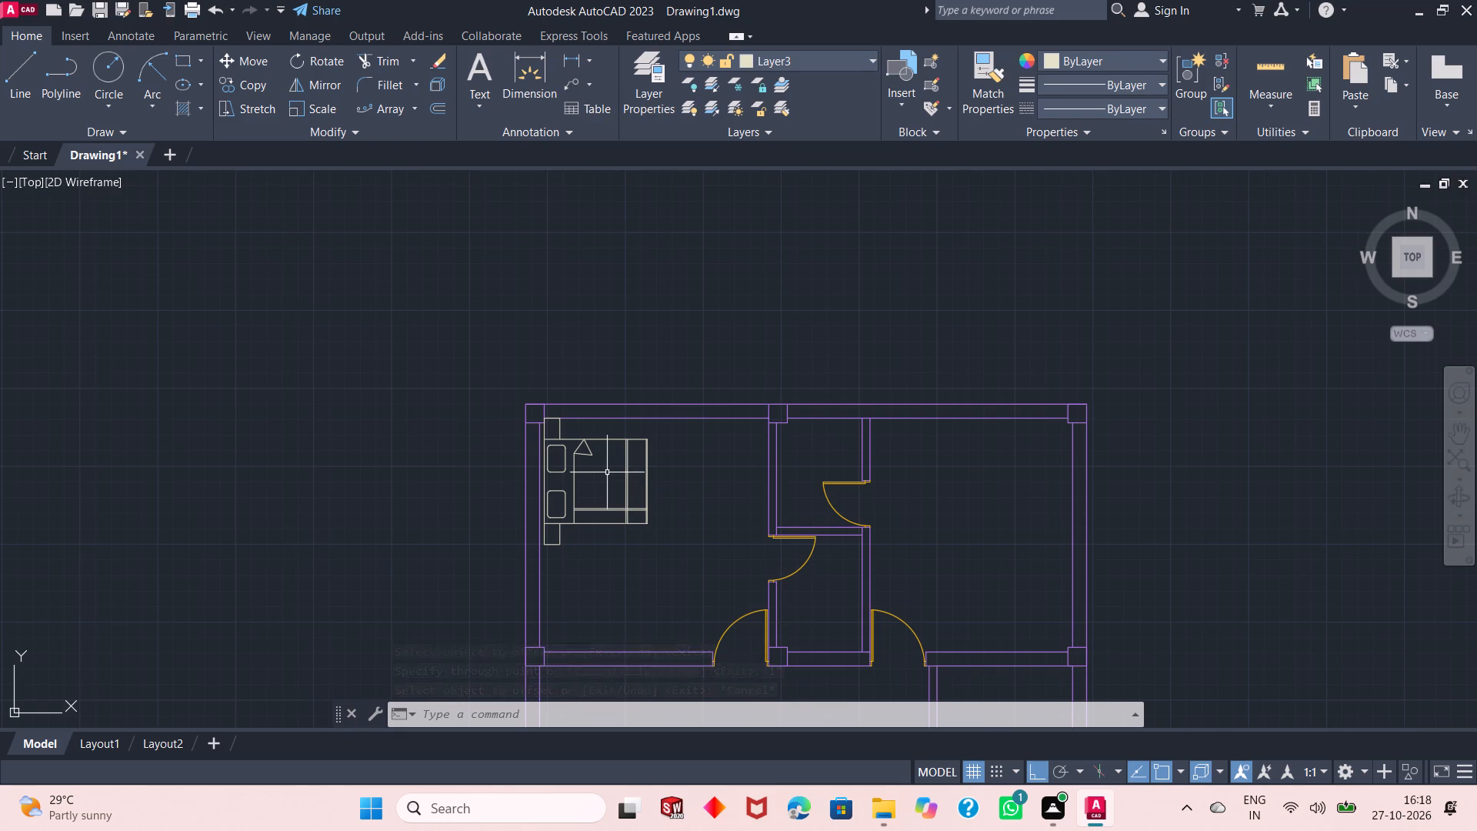
Draw a vertical line inside the lower side box, near its wall side, from its lower edge up to the bed's lower edge.
scroll(594, 471, "up", 2, "ctrl")
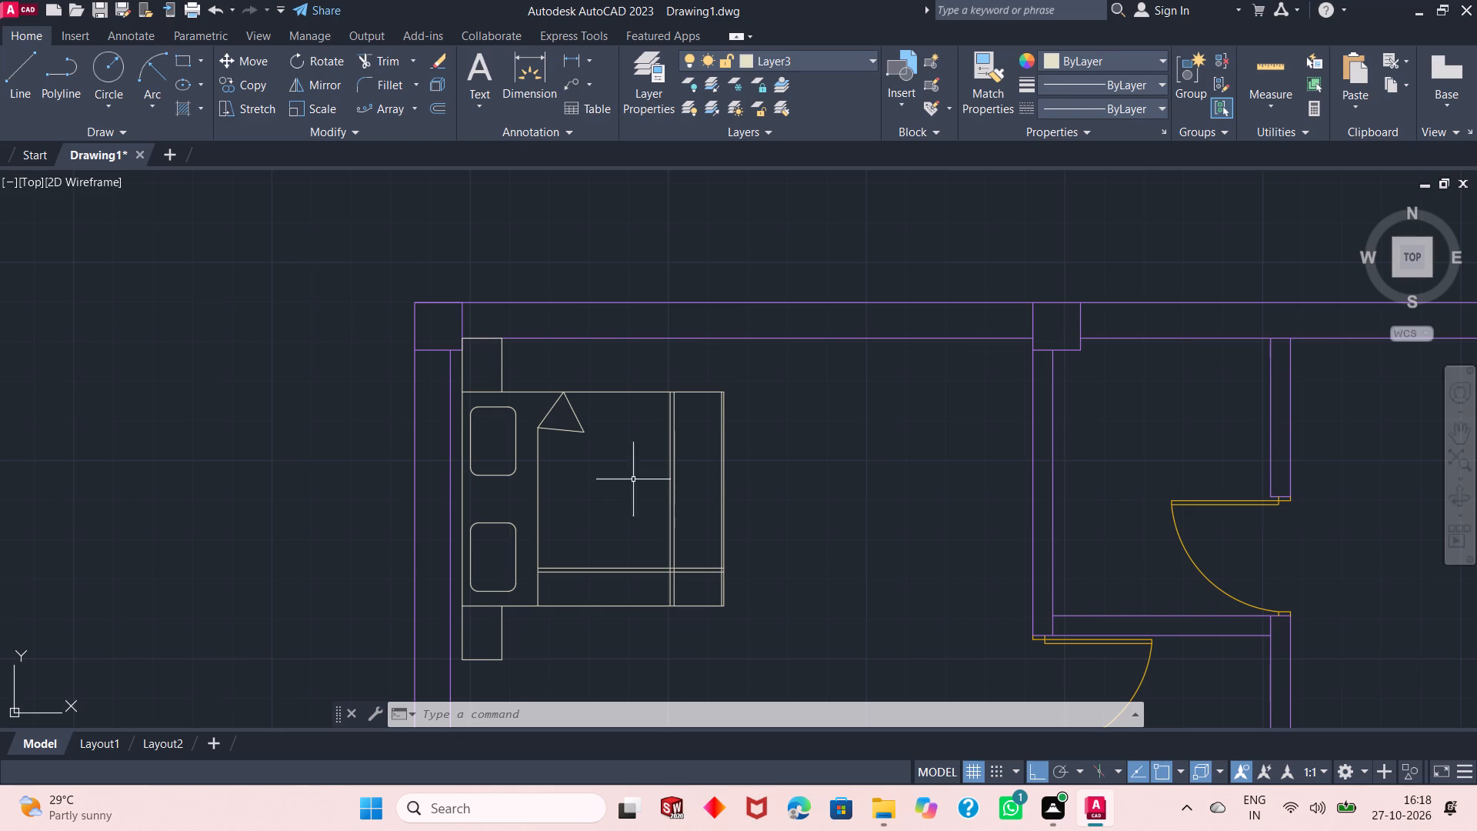
left_click(30, 79)
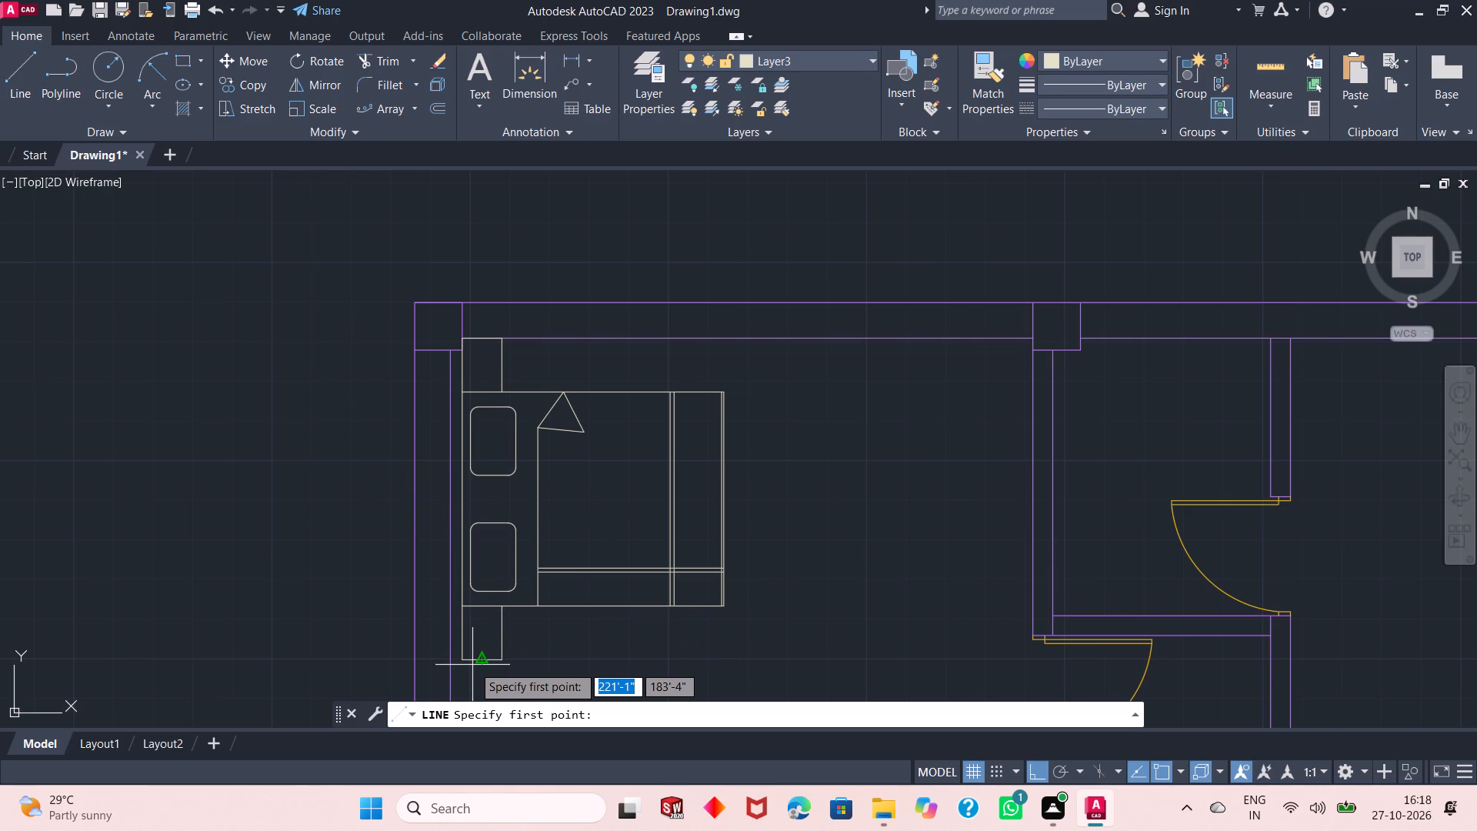
scroll(472, 665, "up", 1, "ctrl")
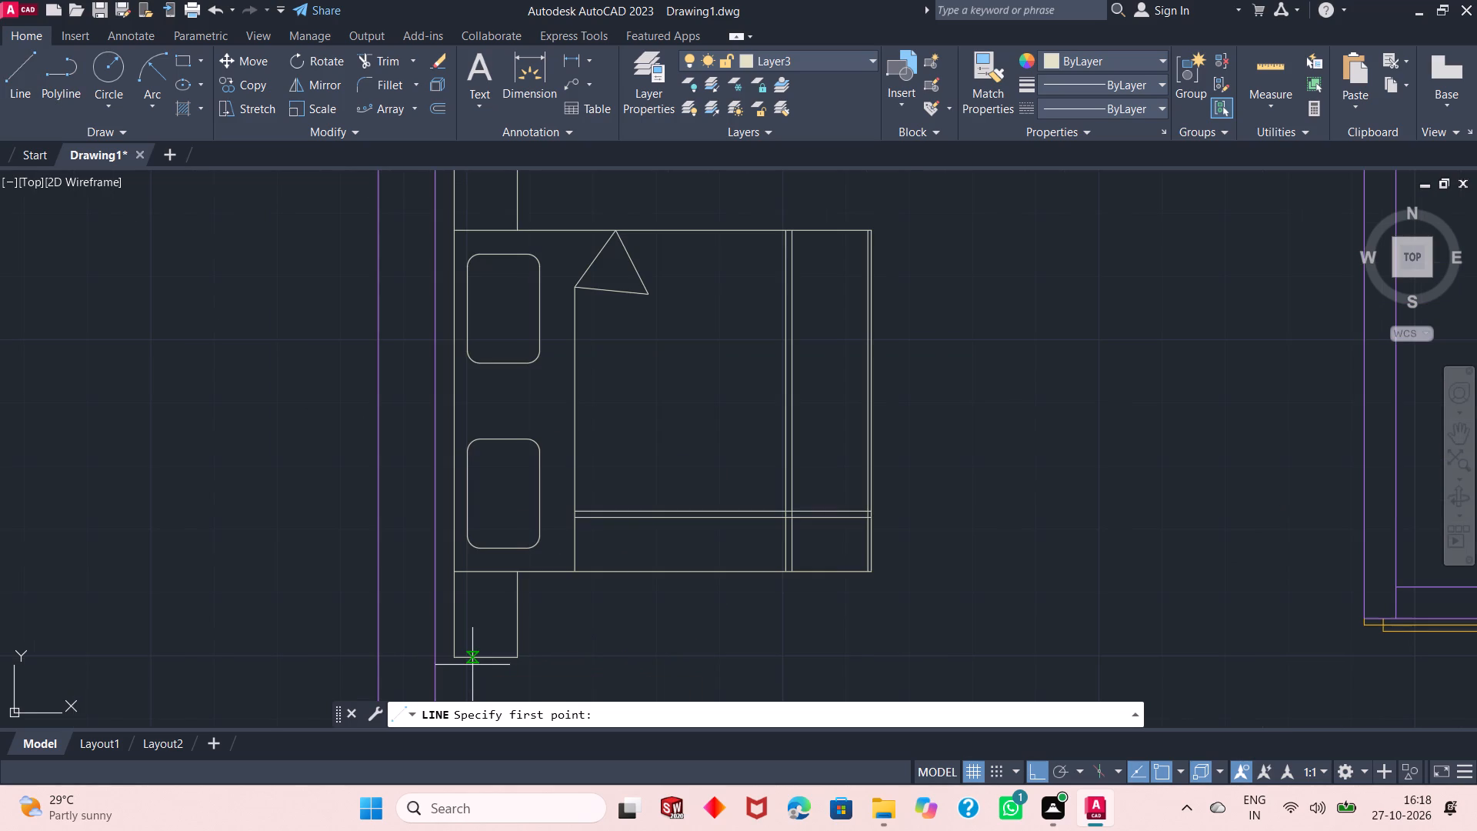
left_click_drag(469, 658, 463, 589)
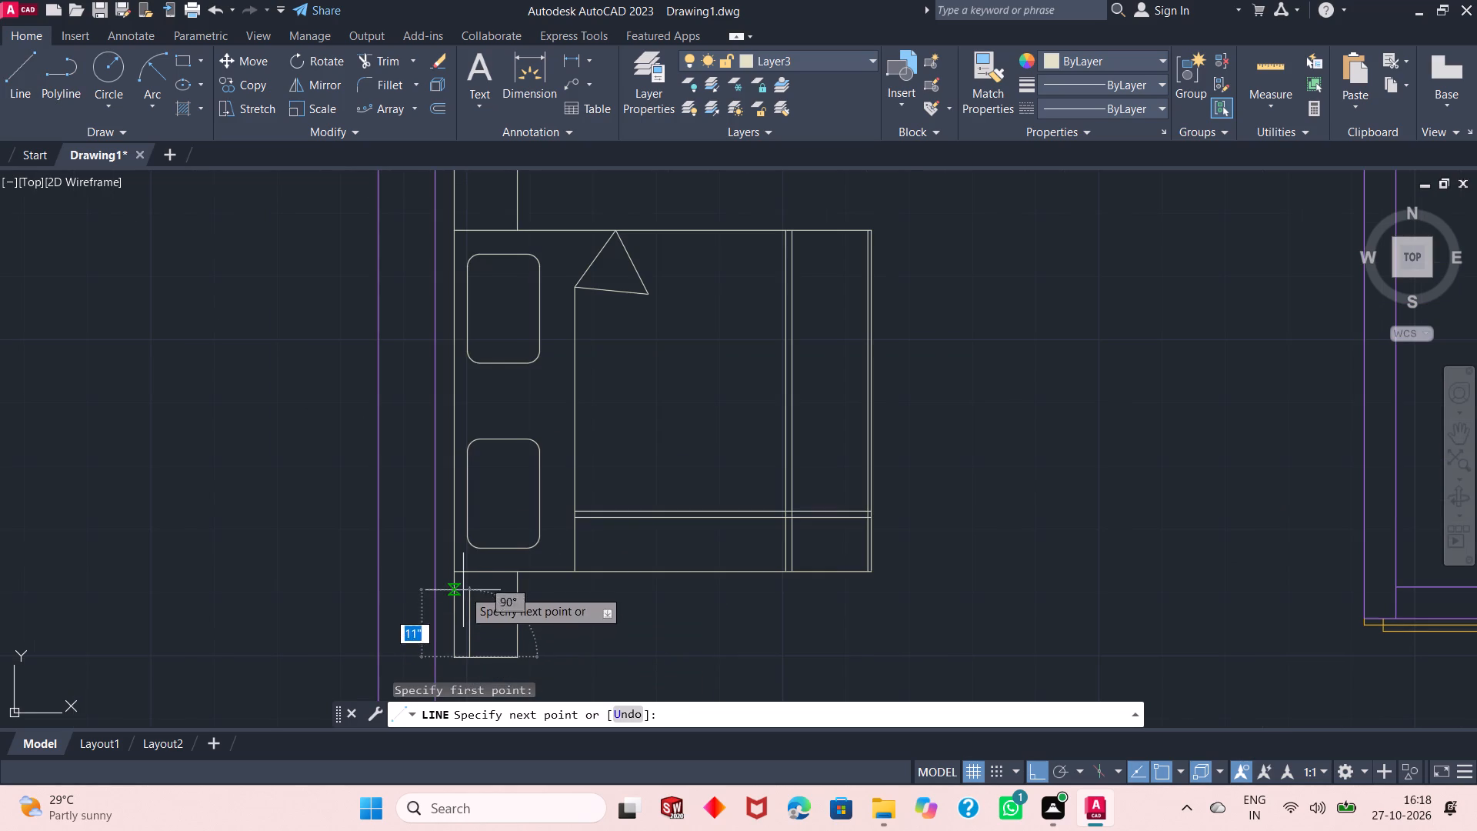
left_click_drag(463, 589, 468, 572)
left_click(468, 572)
key("space")
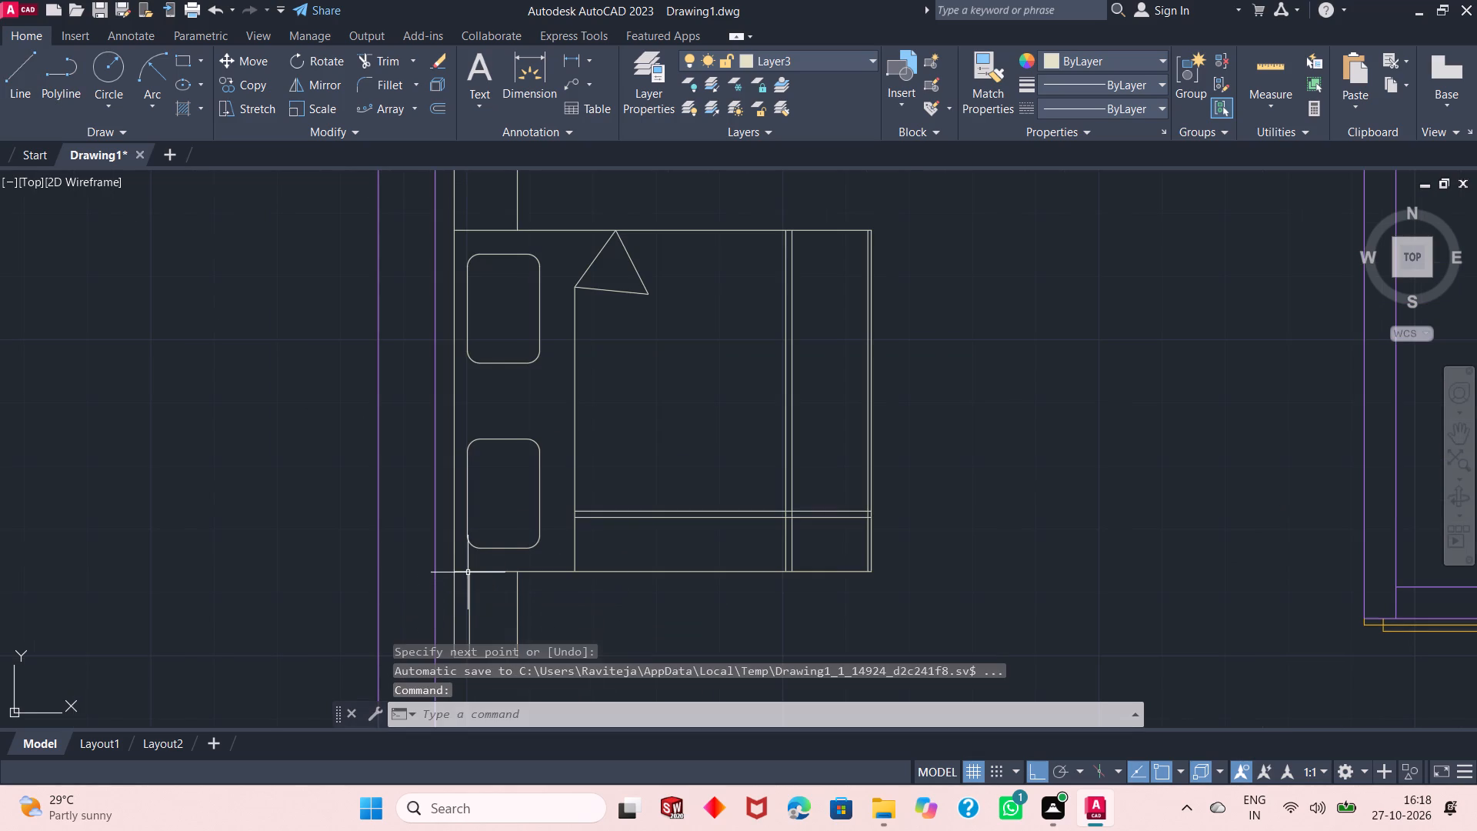
Draw a 10" horizontal line across the lower side box, slightly below its mid-height, from the outer edge to the wall side.
key("space")
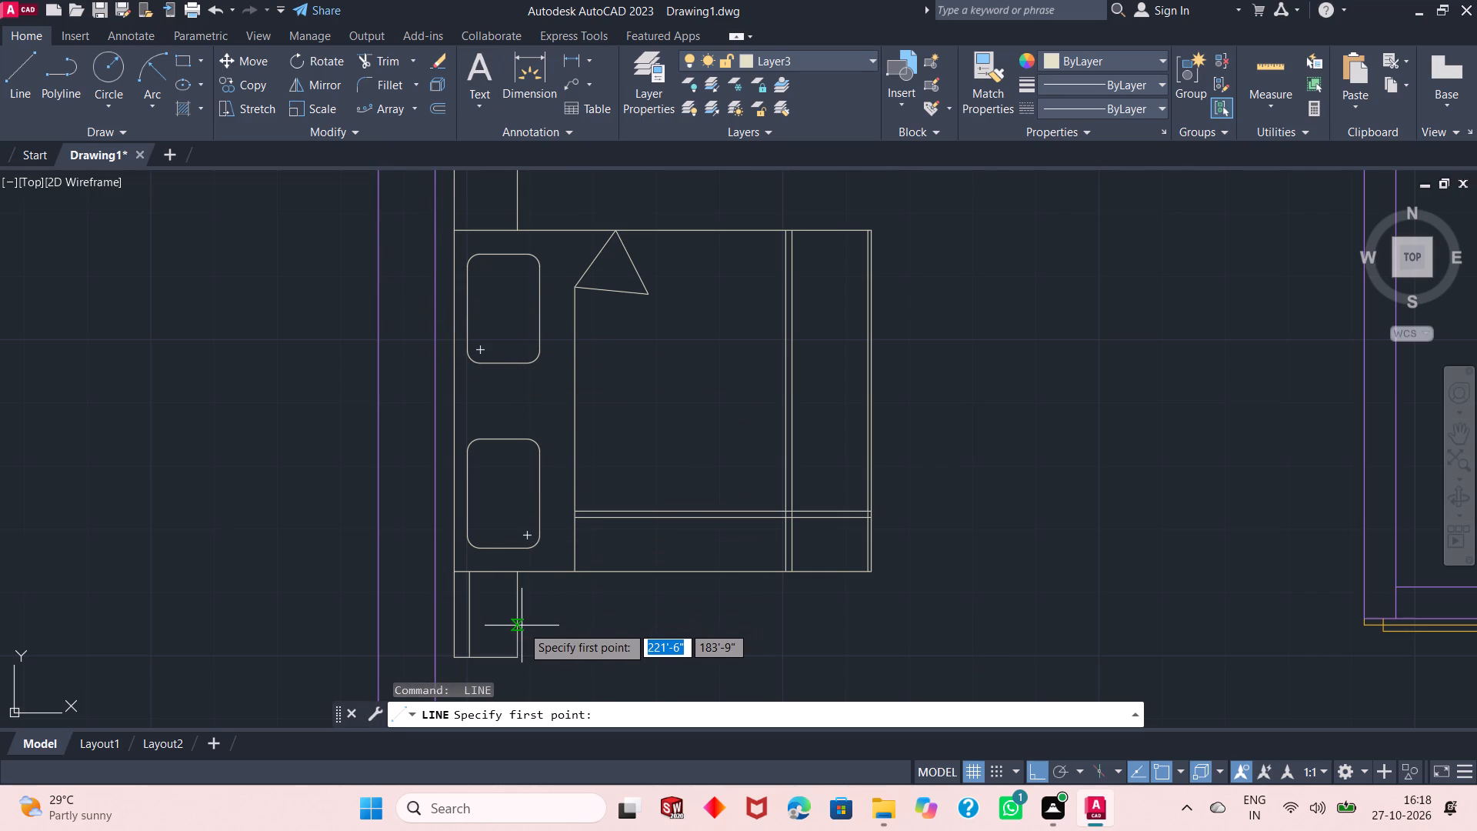
left_click_drag(520, 625, 453, 629)
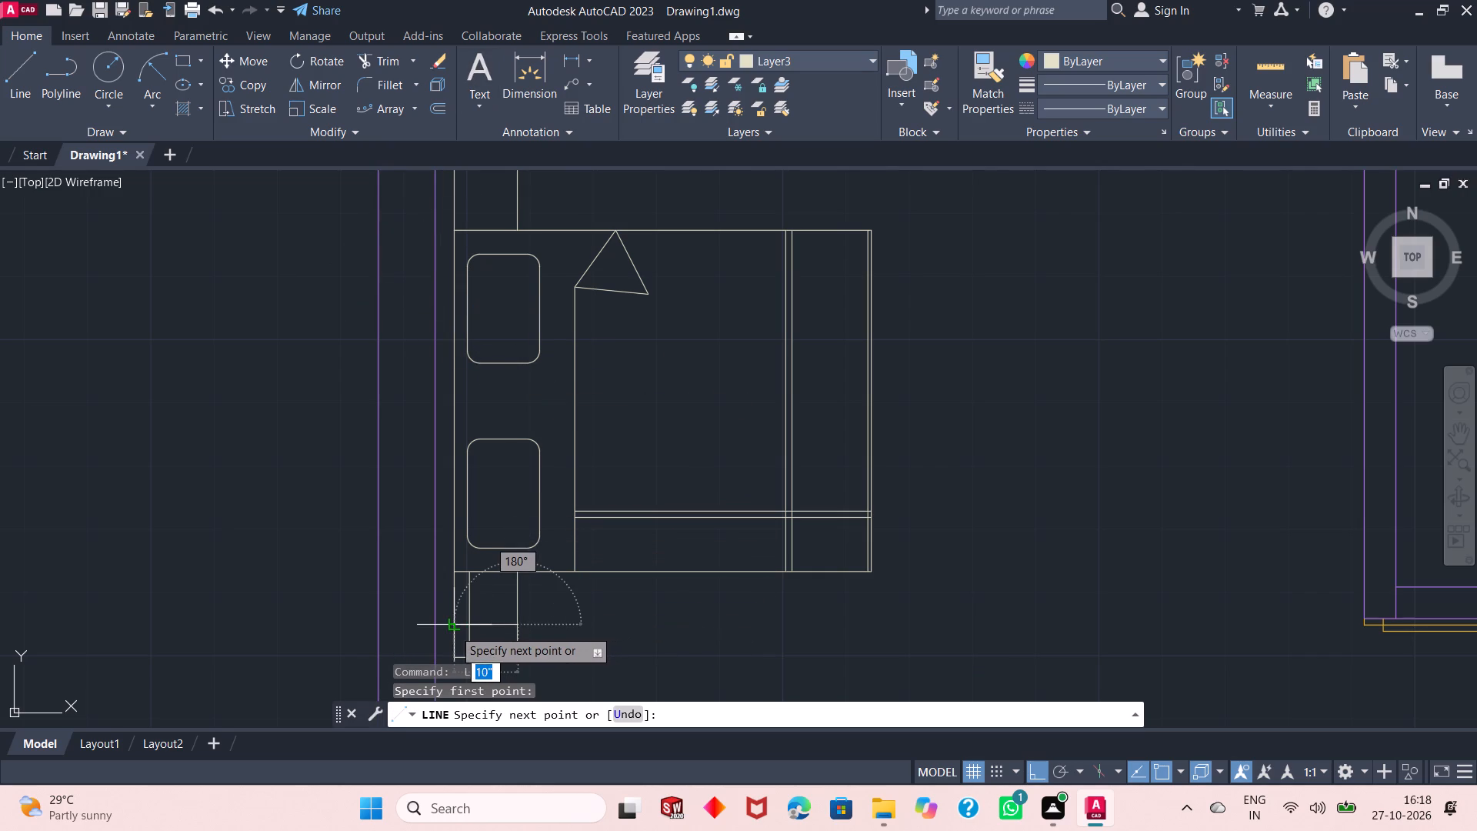
left_click(453, 629)
key("space")
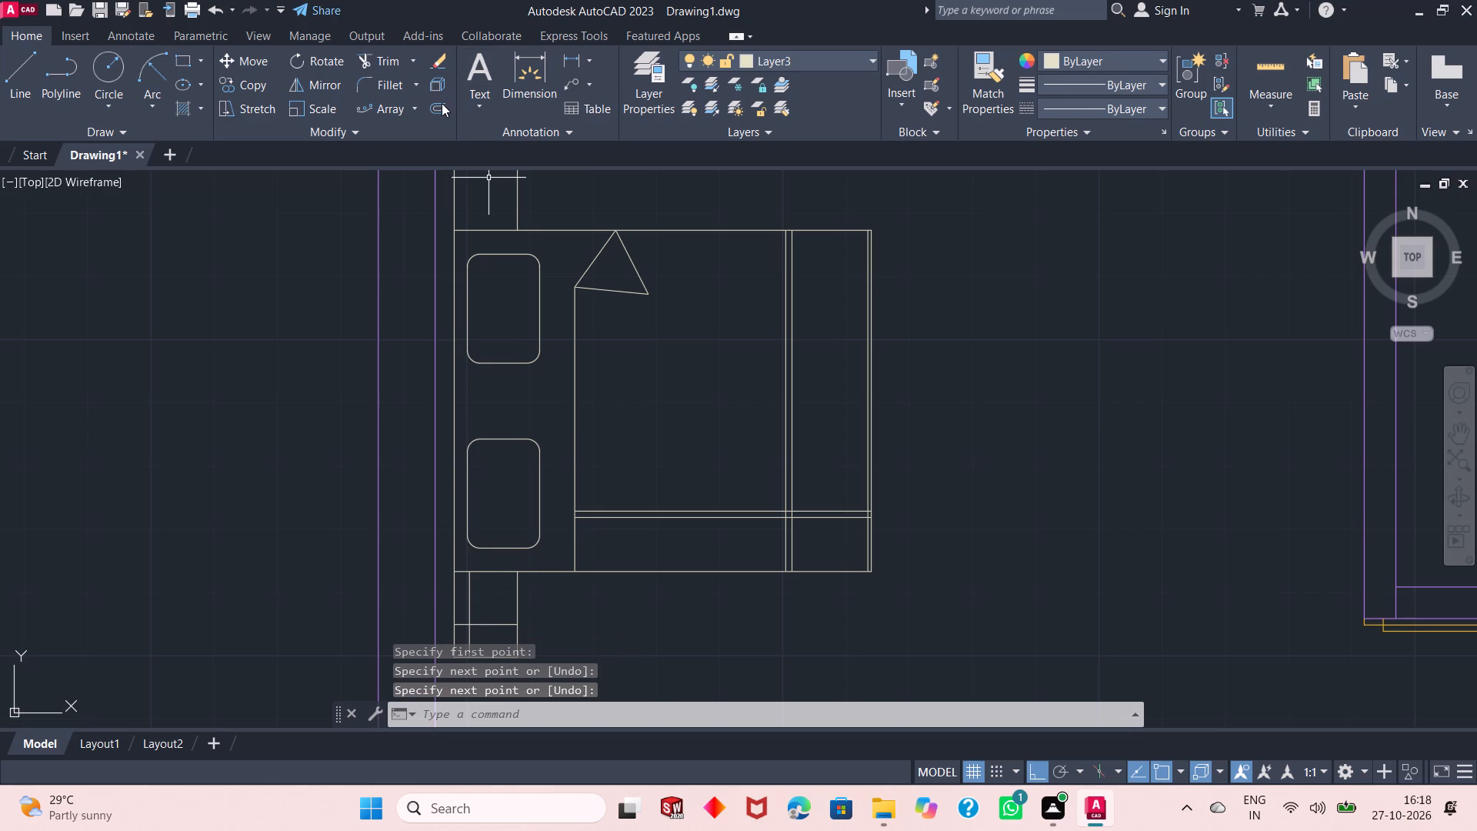
Offset the lower side box's vertical line 1" away from the wall and its horizontal line 1" upward.
left_click(442, 110)
key("space")
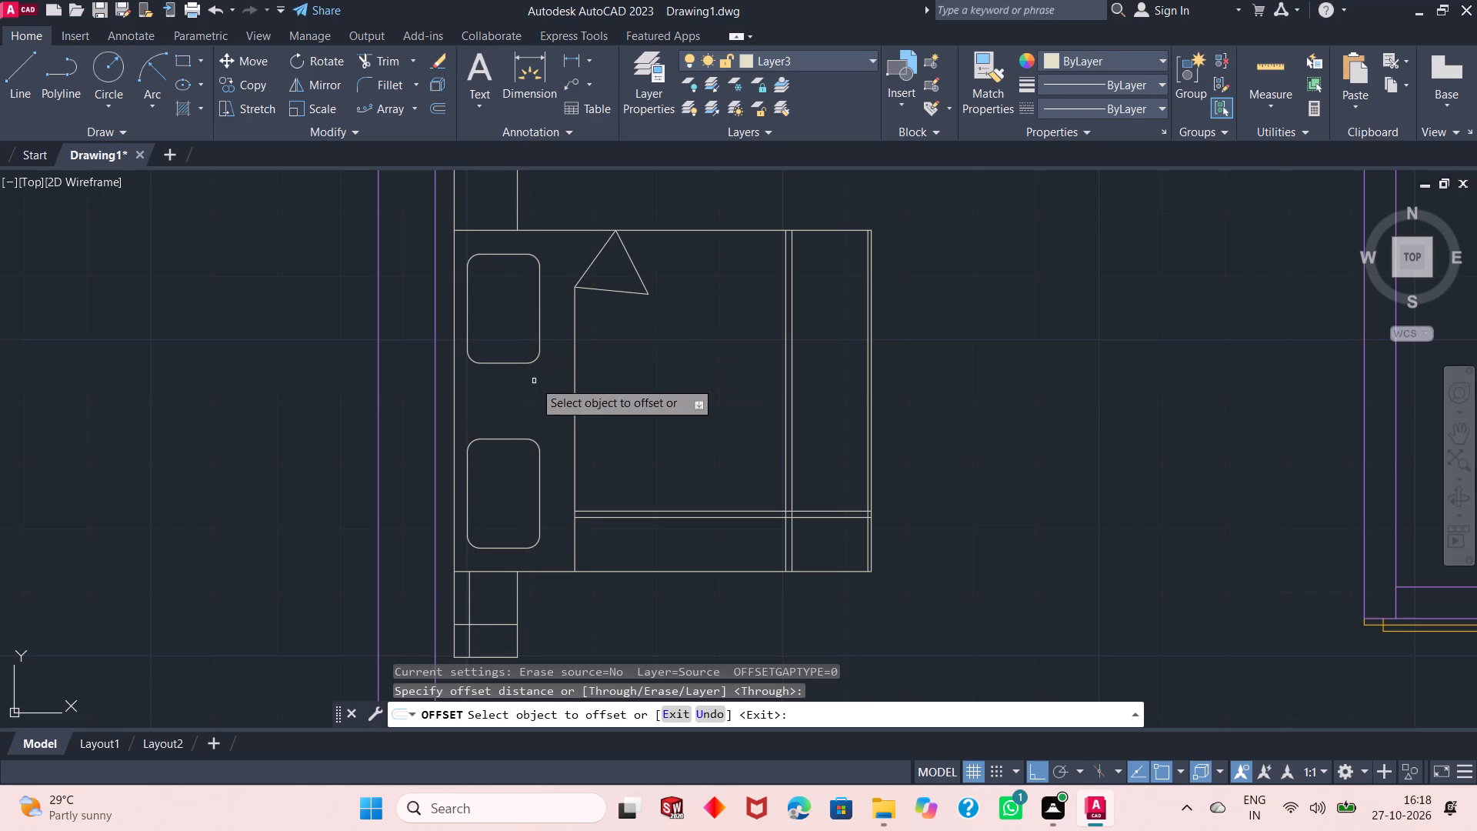
left_click(472, 597)
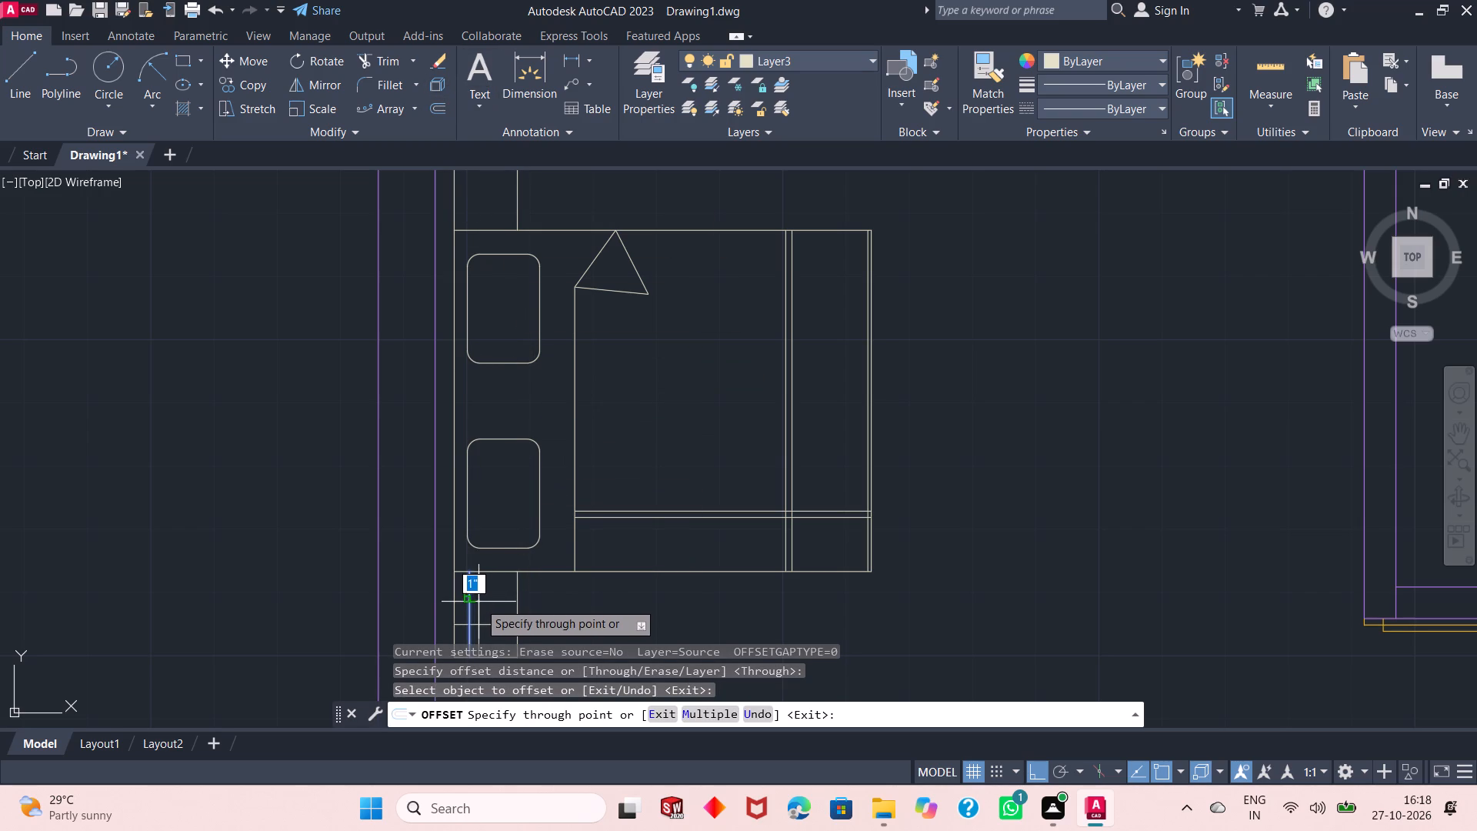
type("1\"")
key("Return")
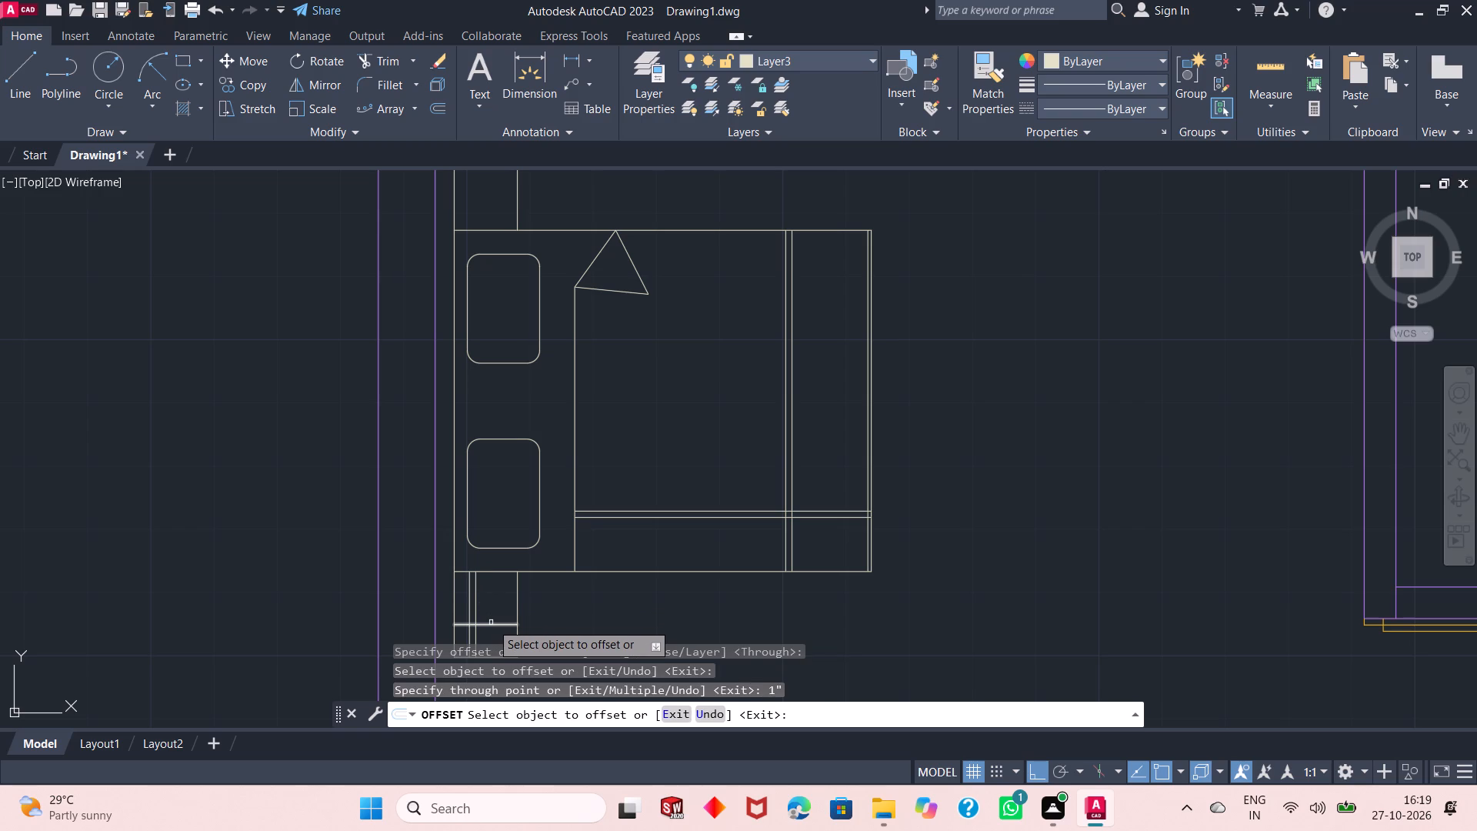
left_click(491, 622)
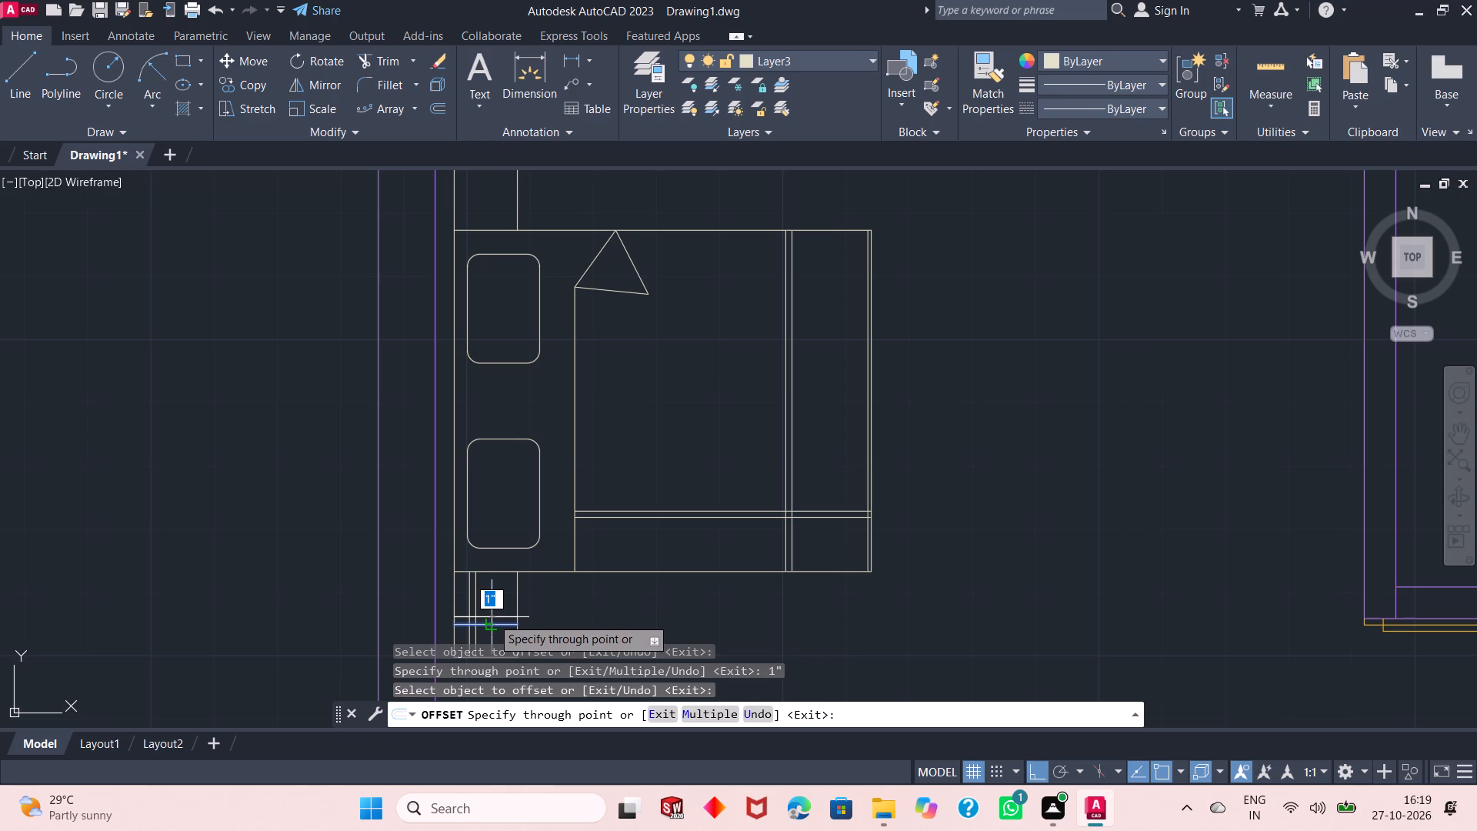
type("1\"")
key("Return")
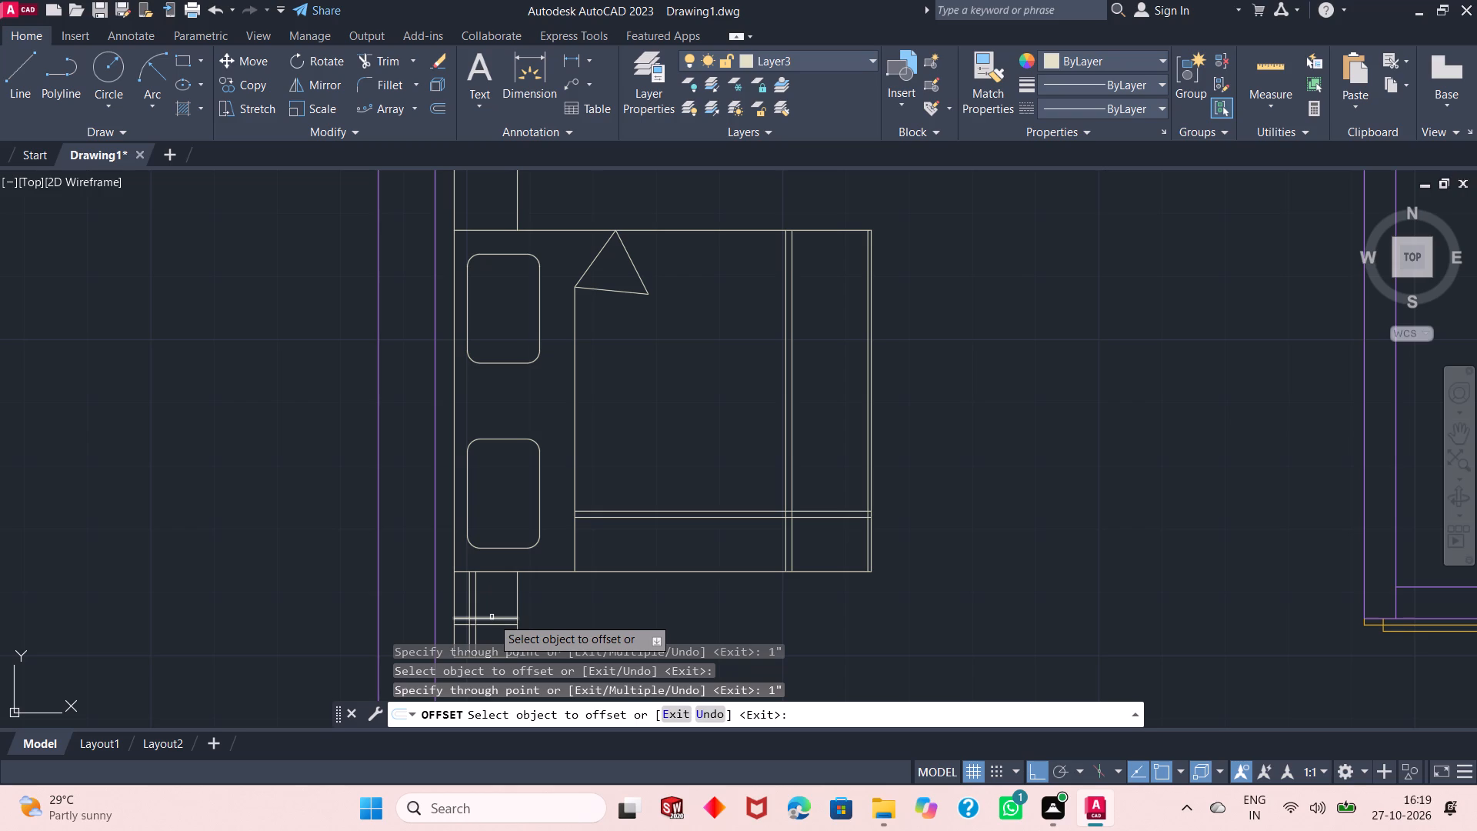
key("space")
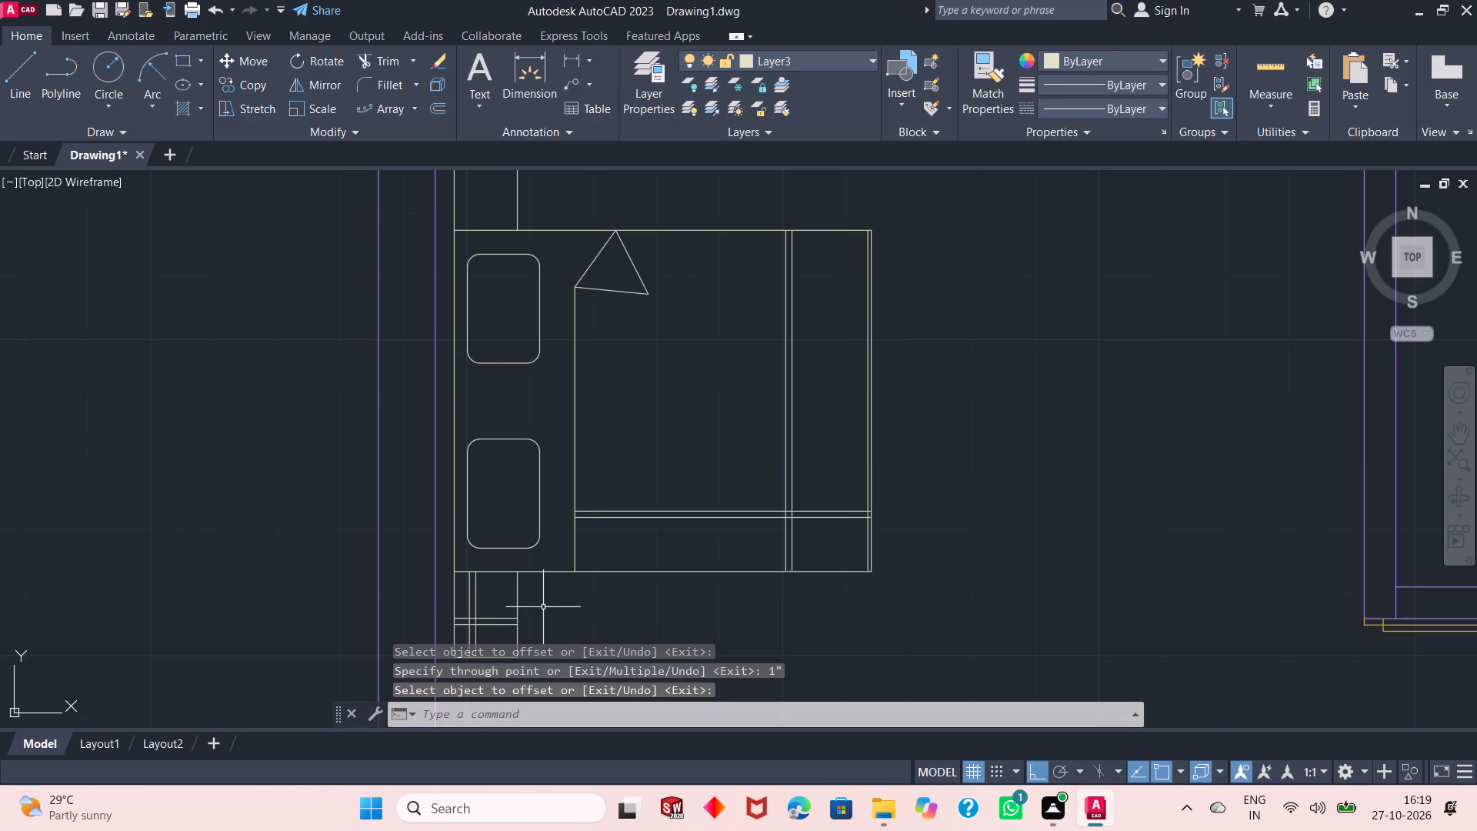
Draw a 5'8" vertical line from the lower box's wall-side inner line, across the bed, up to the upper side box's top edge.
scroll(552, 602, "down", 2, "ctrl")
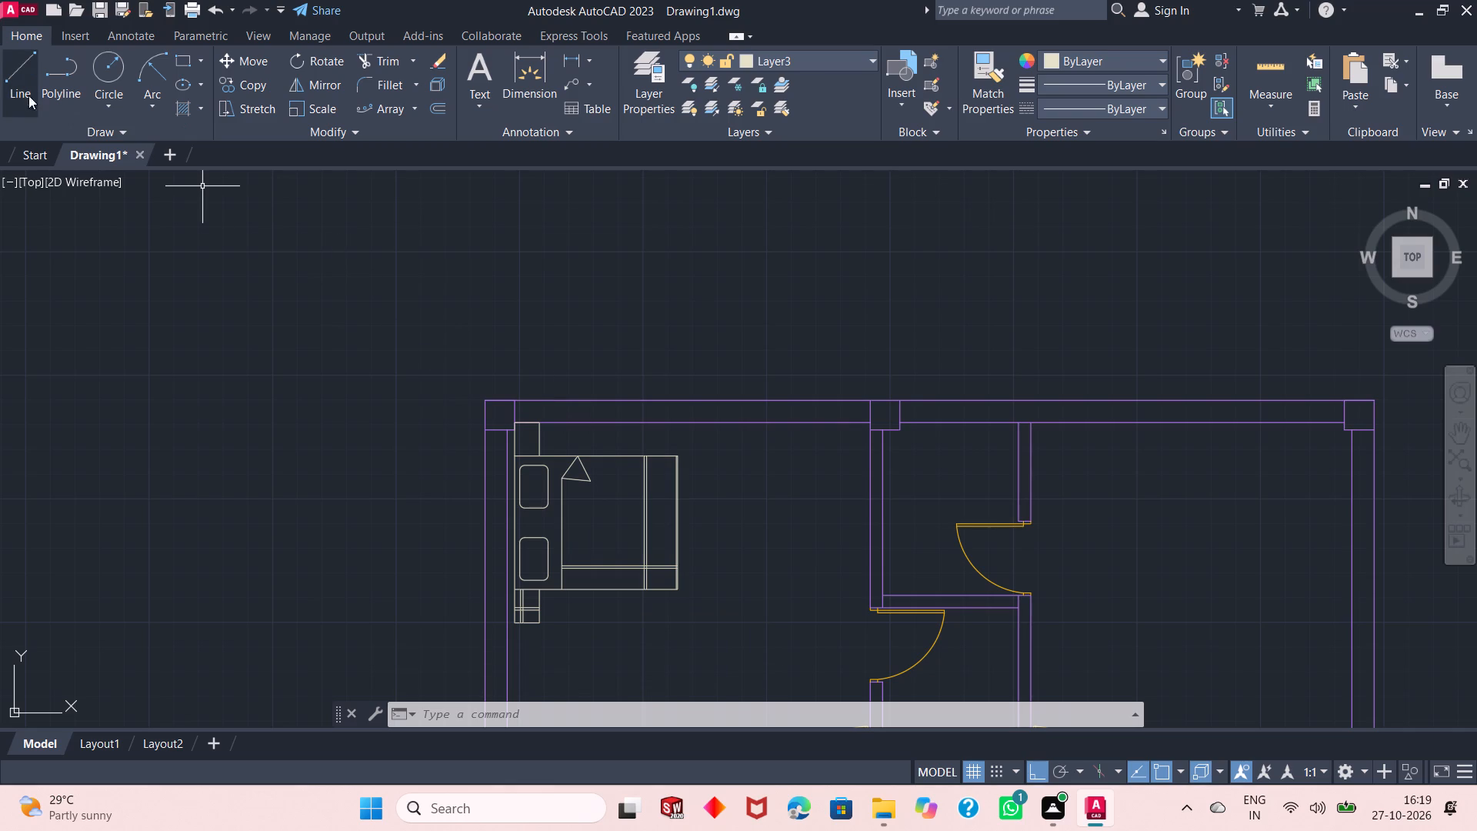
left_click(10, 84)
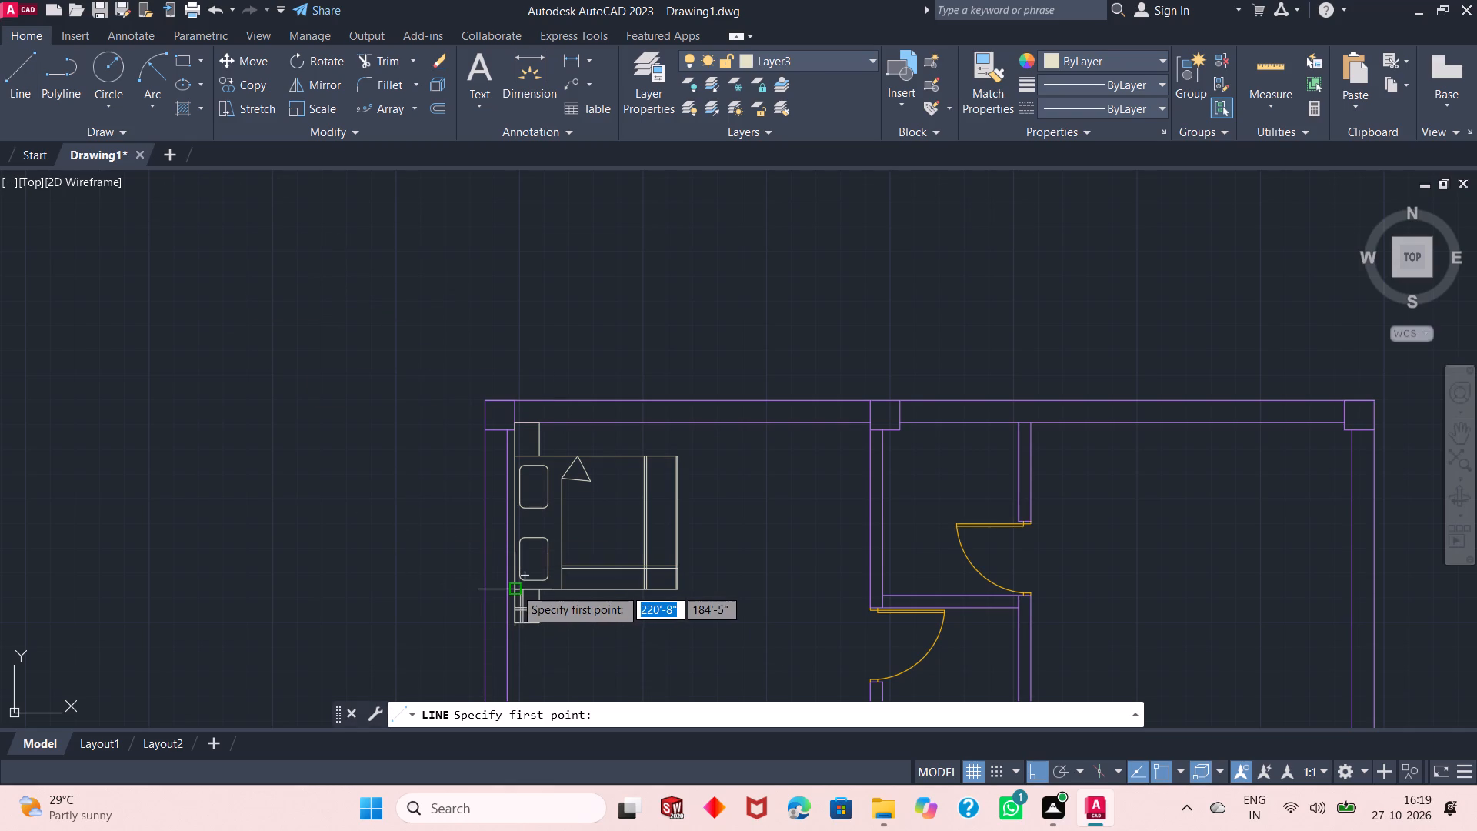
left_click_drag(524, 591, 495, 481)
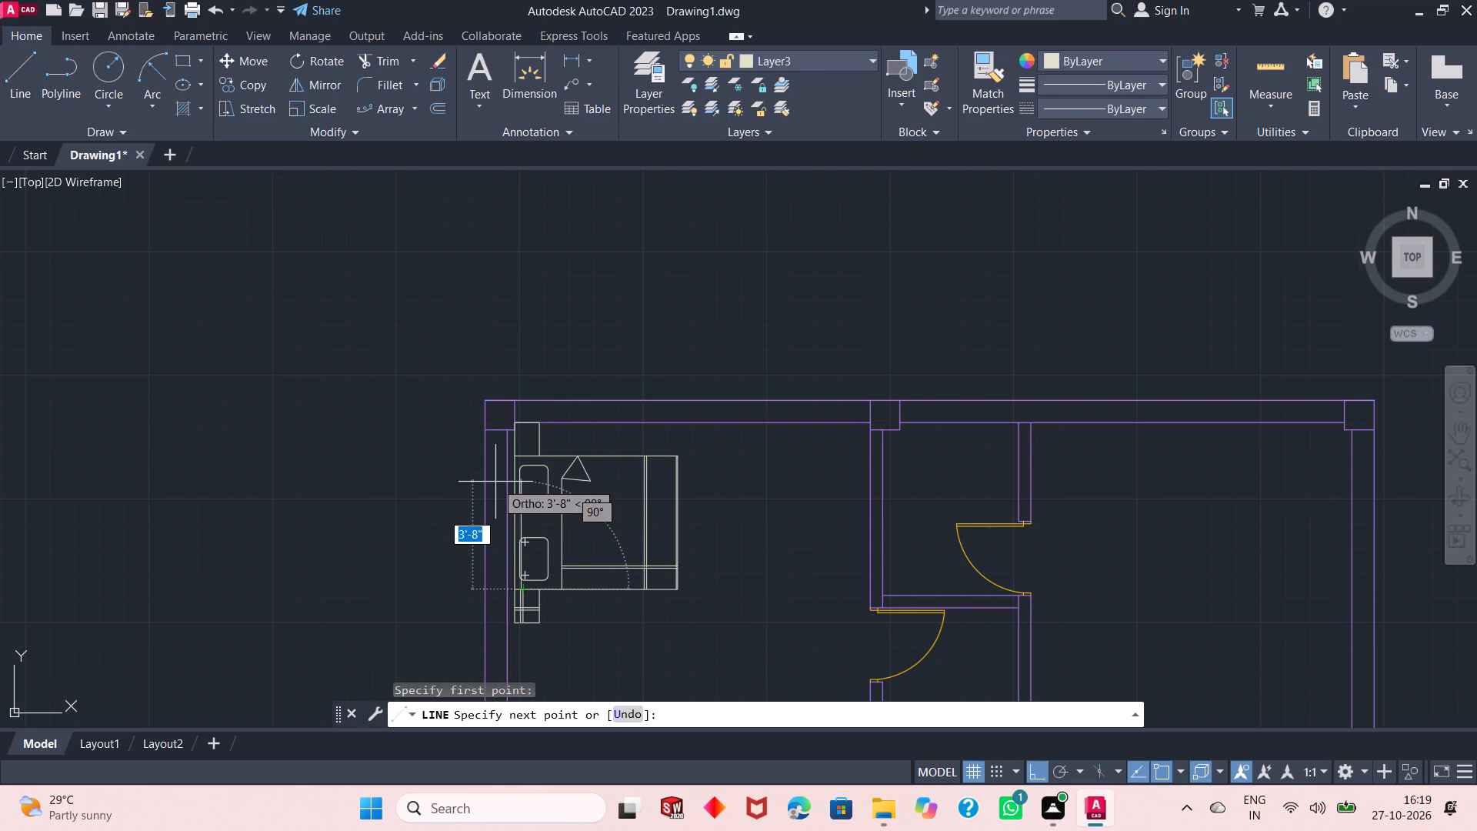
left_click_drag(495, 481, 512, 426)
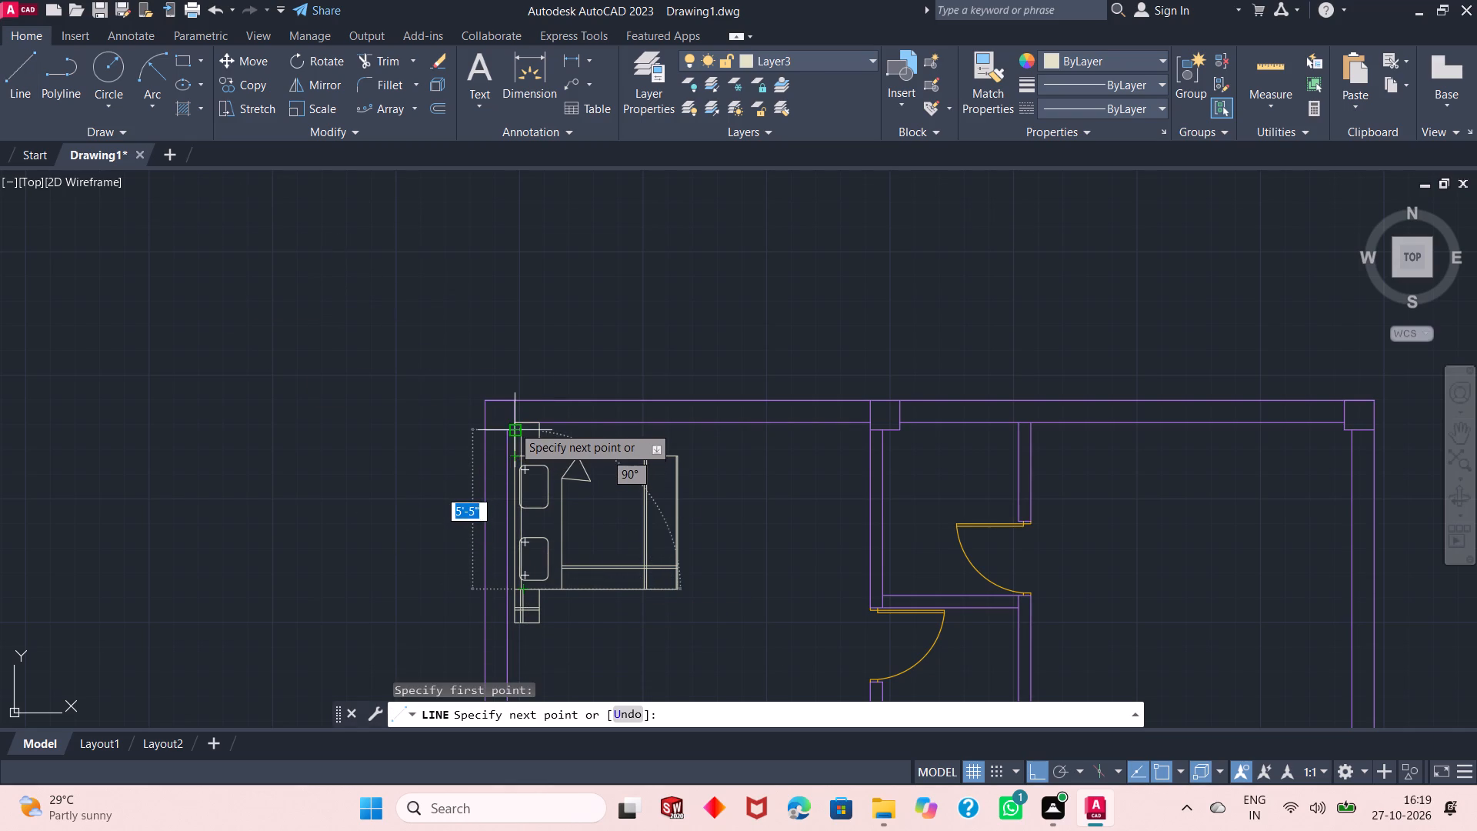
left_click_drag(512, 426, 525, 426)
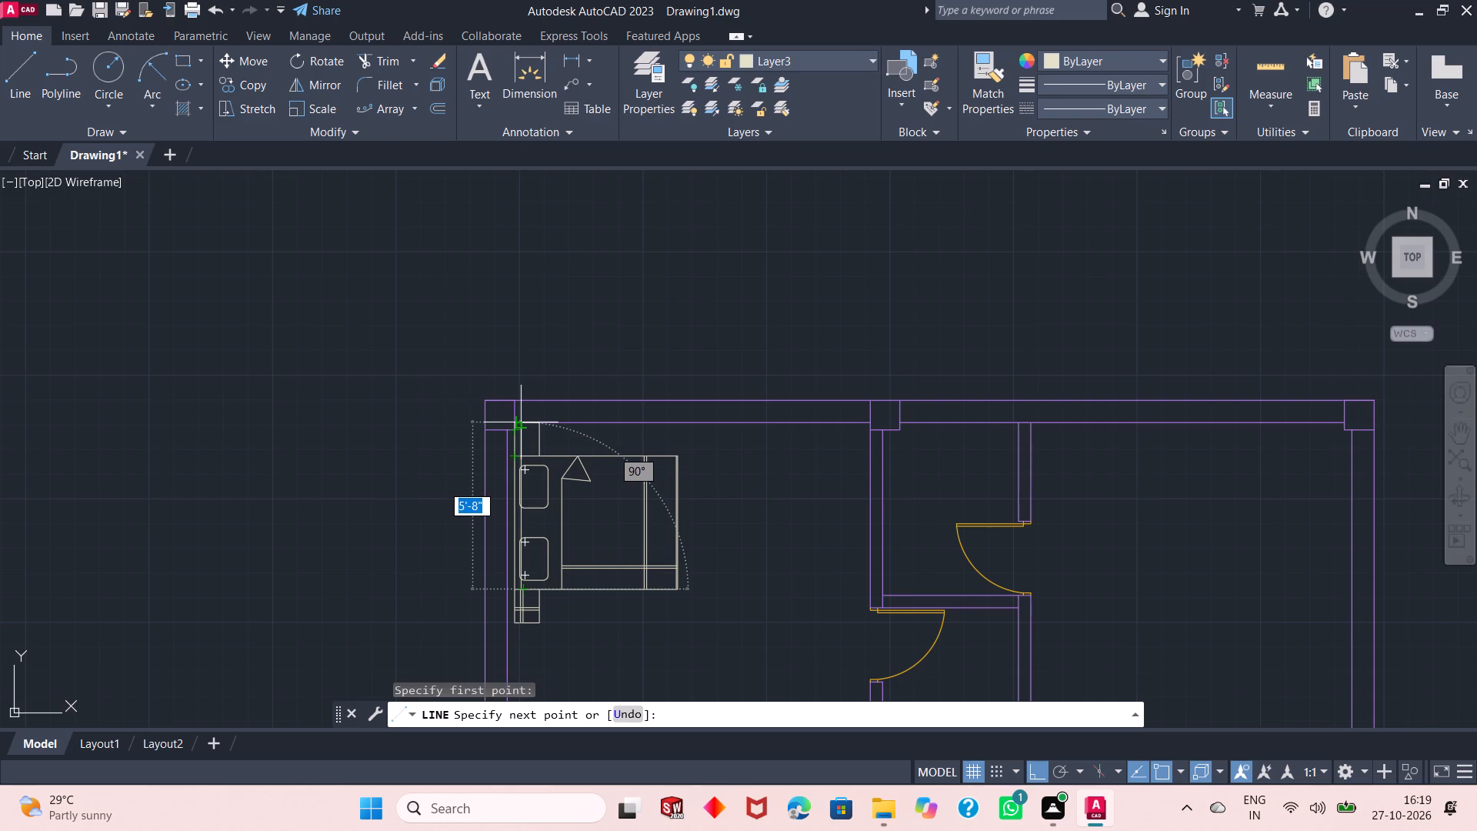
left_click(525, 426)
key("Return")
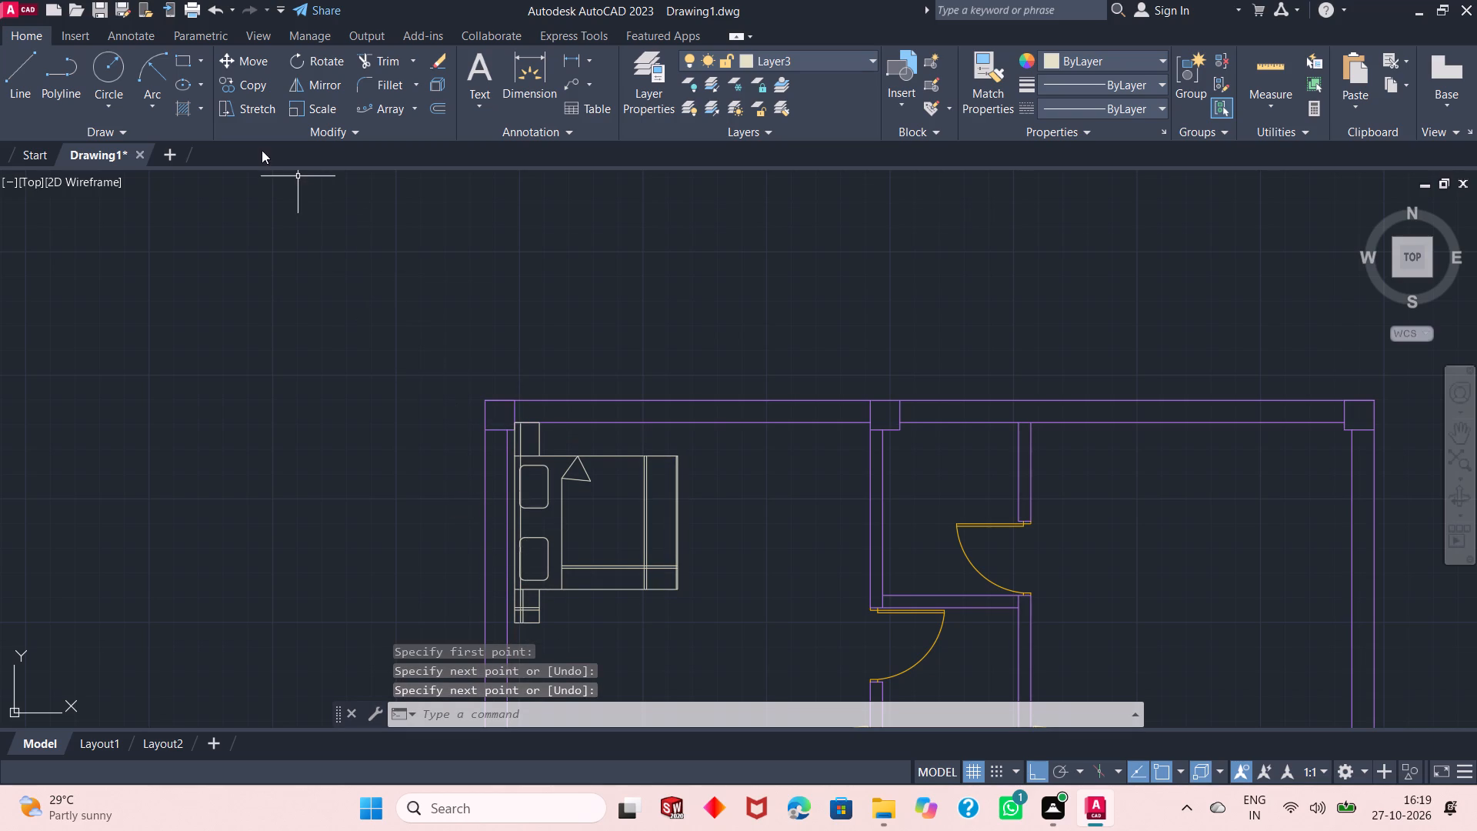
Trim away the part of the new vertical line that crosses the bed and pillows, keeping it inside the upper side box.
left_click(362, 62)
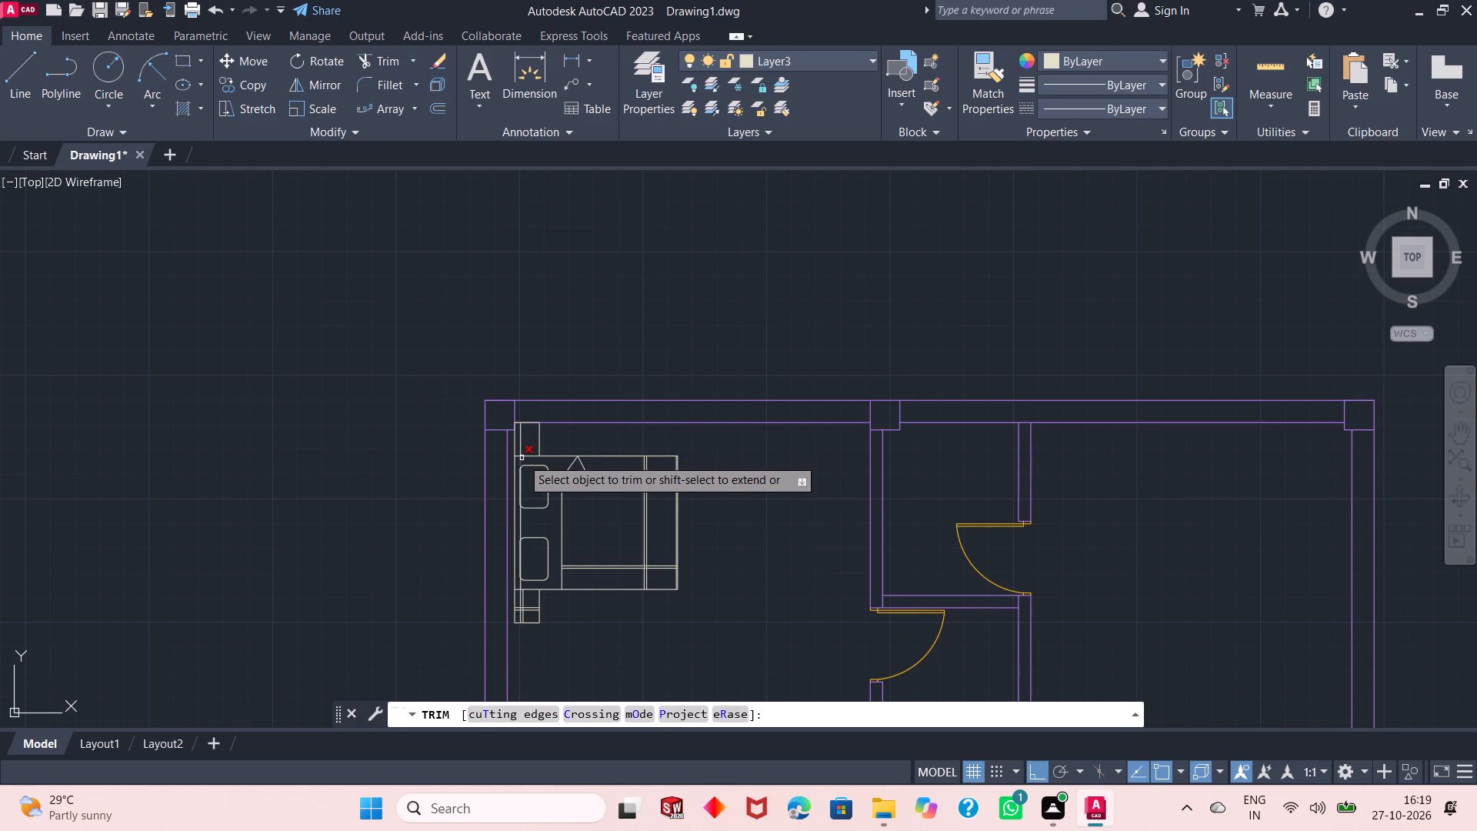
left_click(522, 458)
left_click(521, 488)
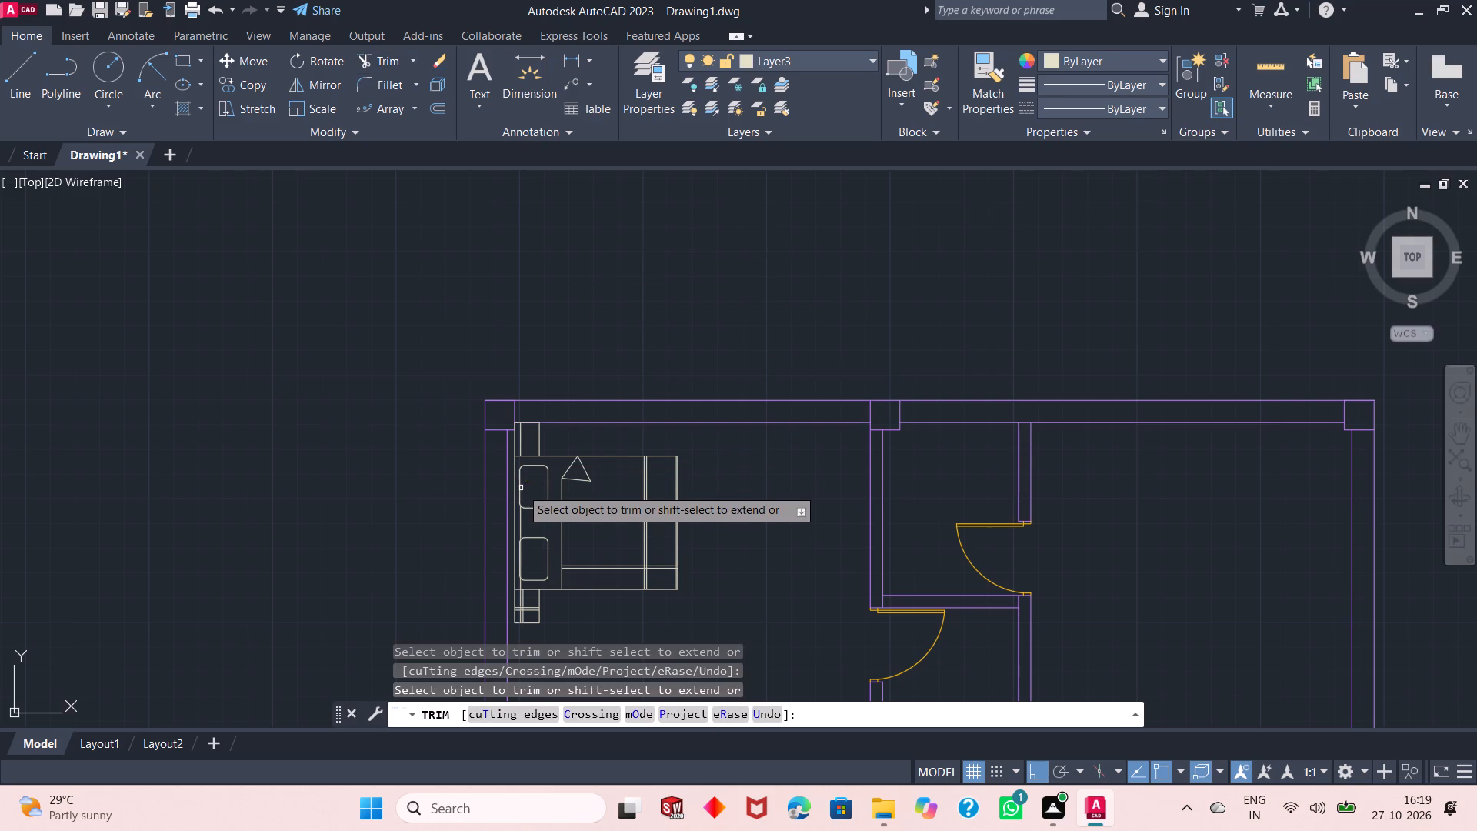
left_click(522, 519)
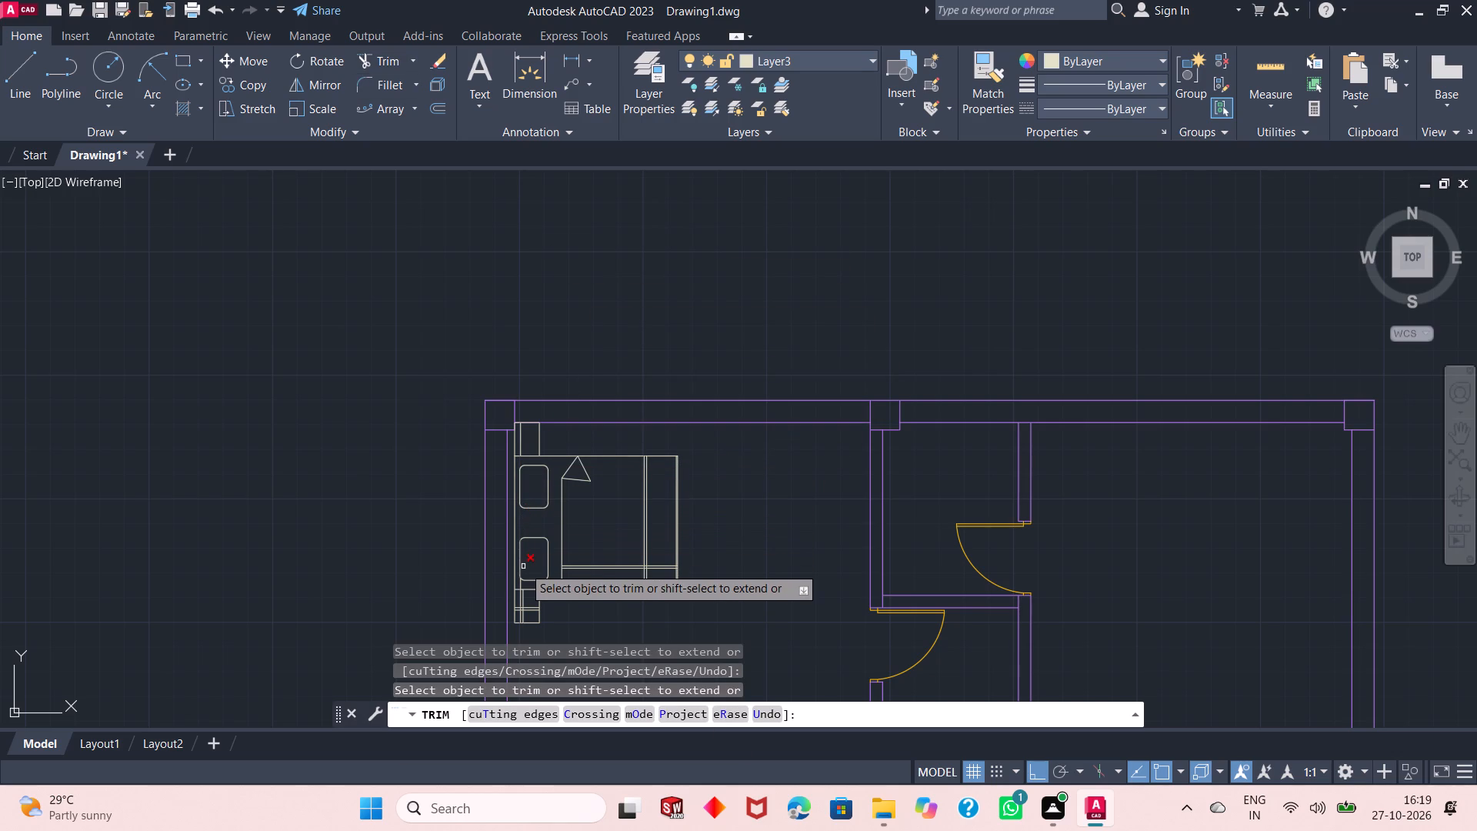
left_click(523, 566)
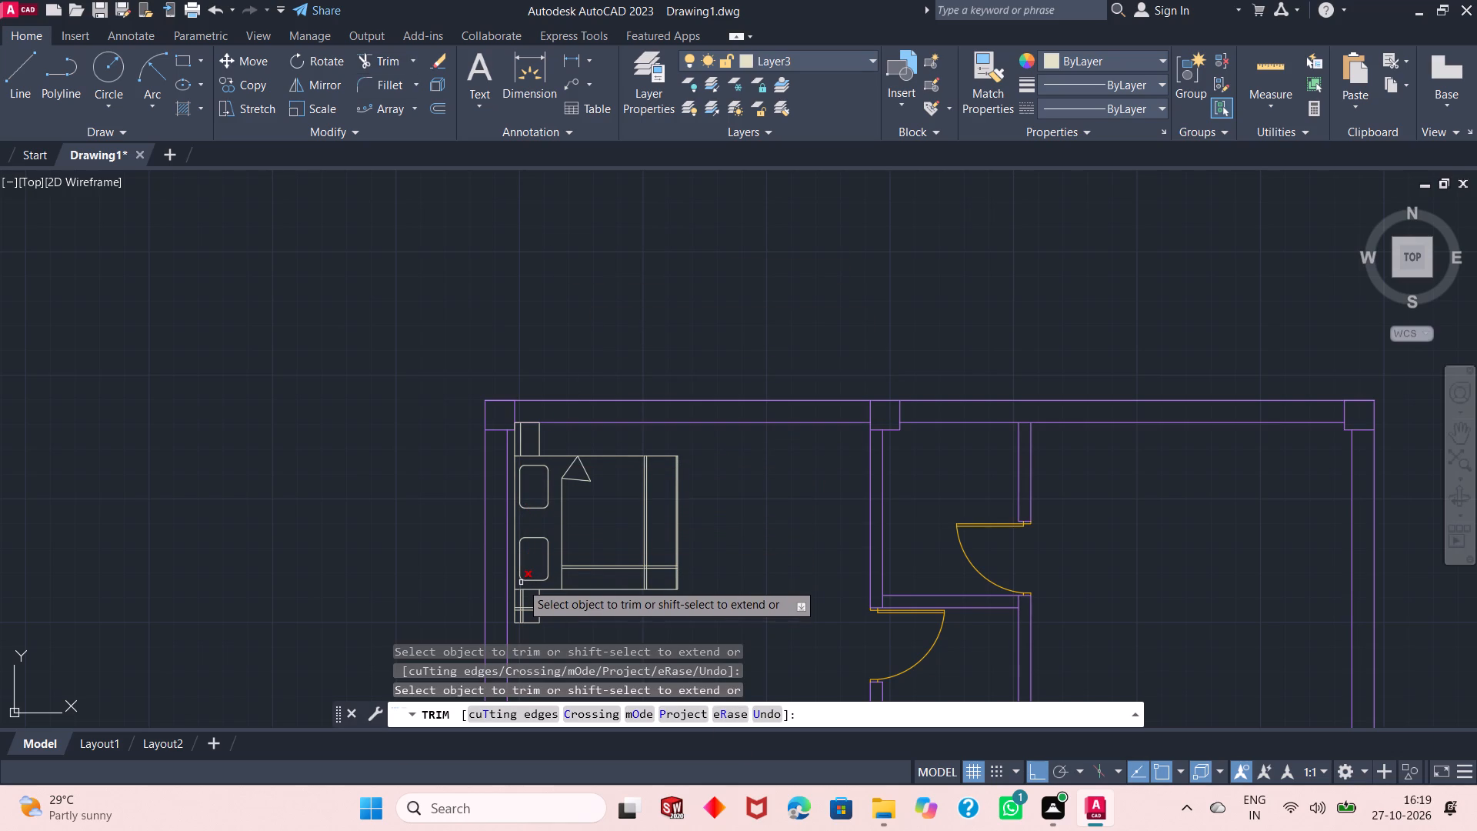
left_click(521, 583)
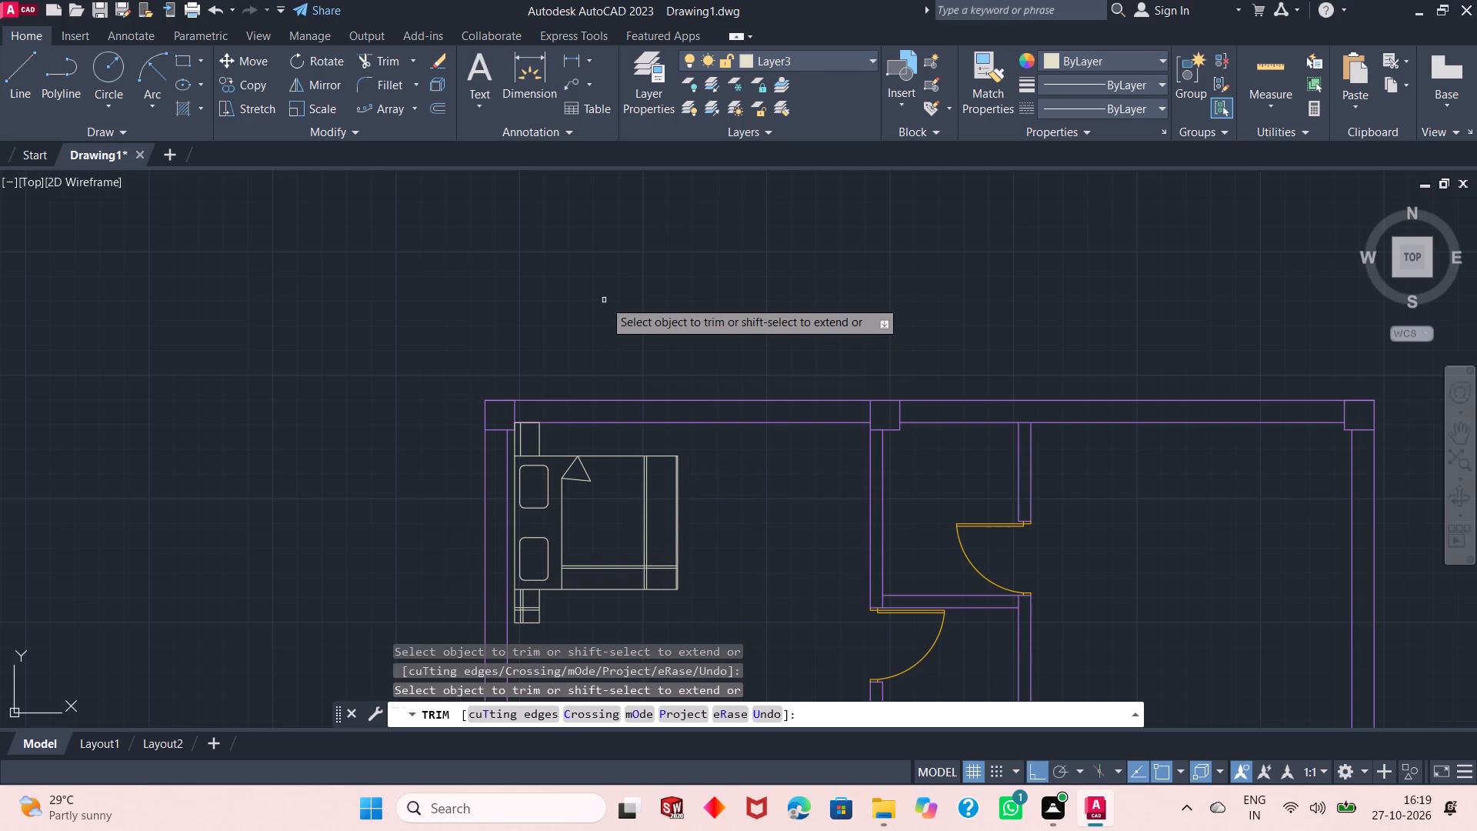
right_click(604, 300)
left_click(622, 308)
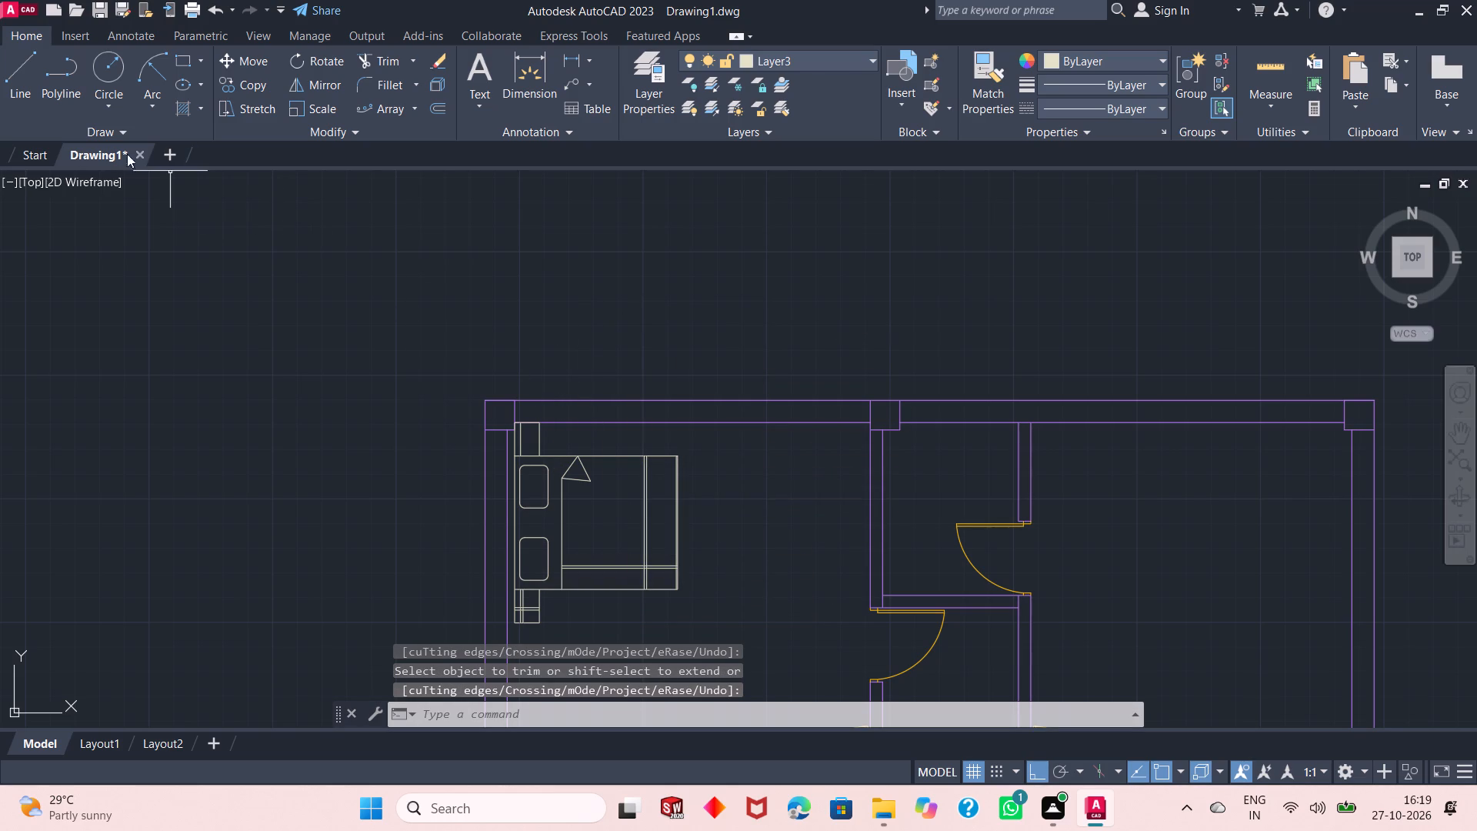
Draw a horizontal line across the upper side box, slightly above its mid-height, from the outer edge to the wall side.
left_click(25, 88)
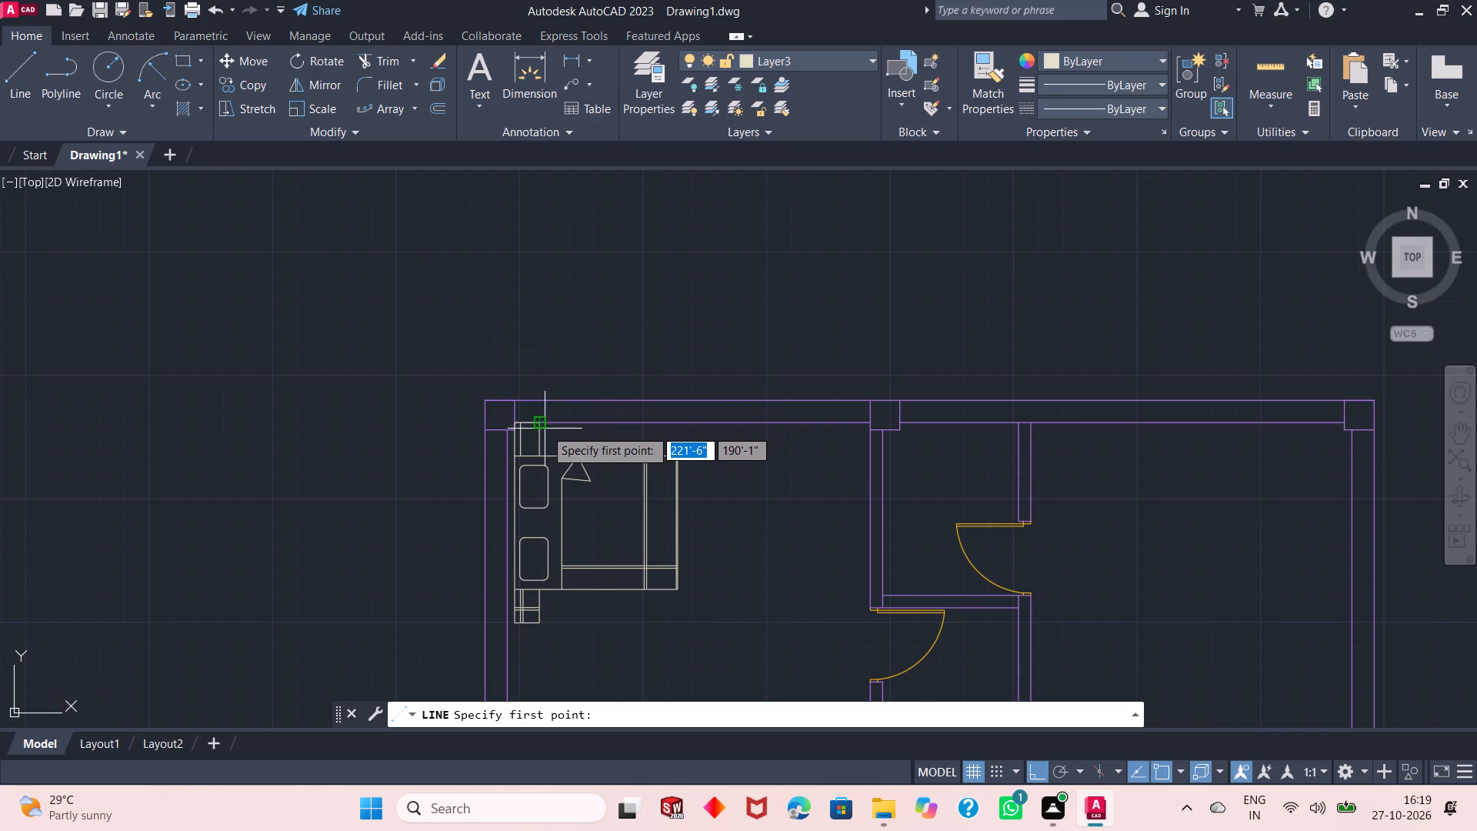
scroll(542, 434, "up", 1, "ctrl")
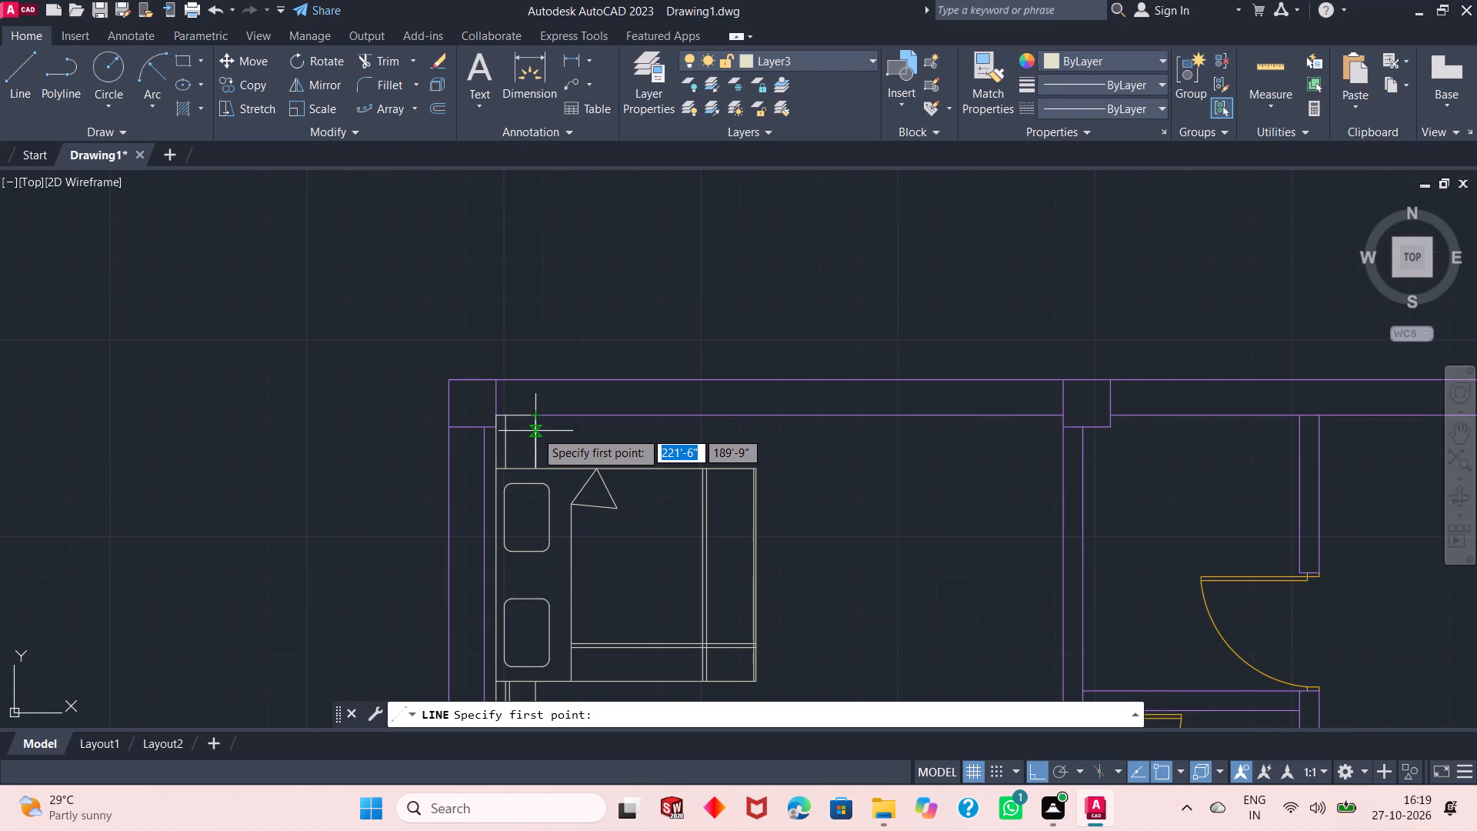
scroll(535, 431, "up", 1, "ctrl")
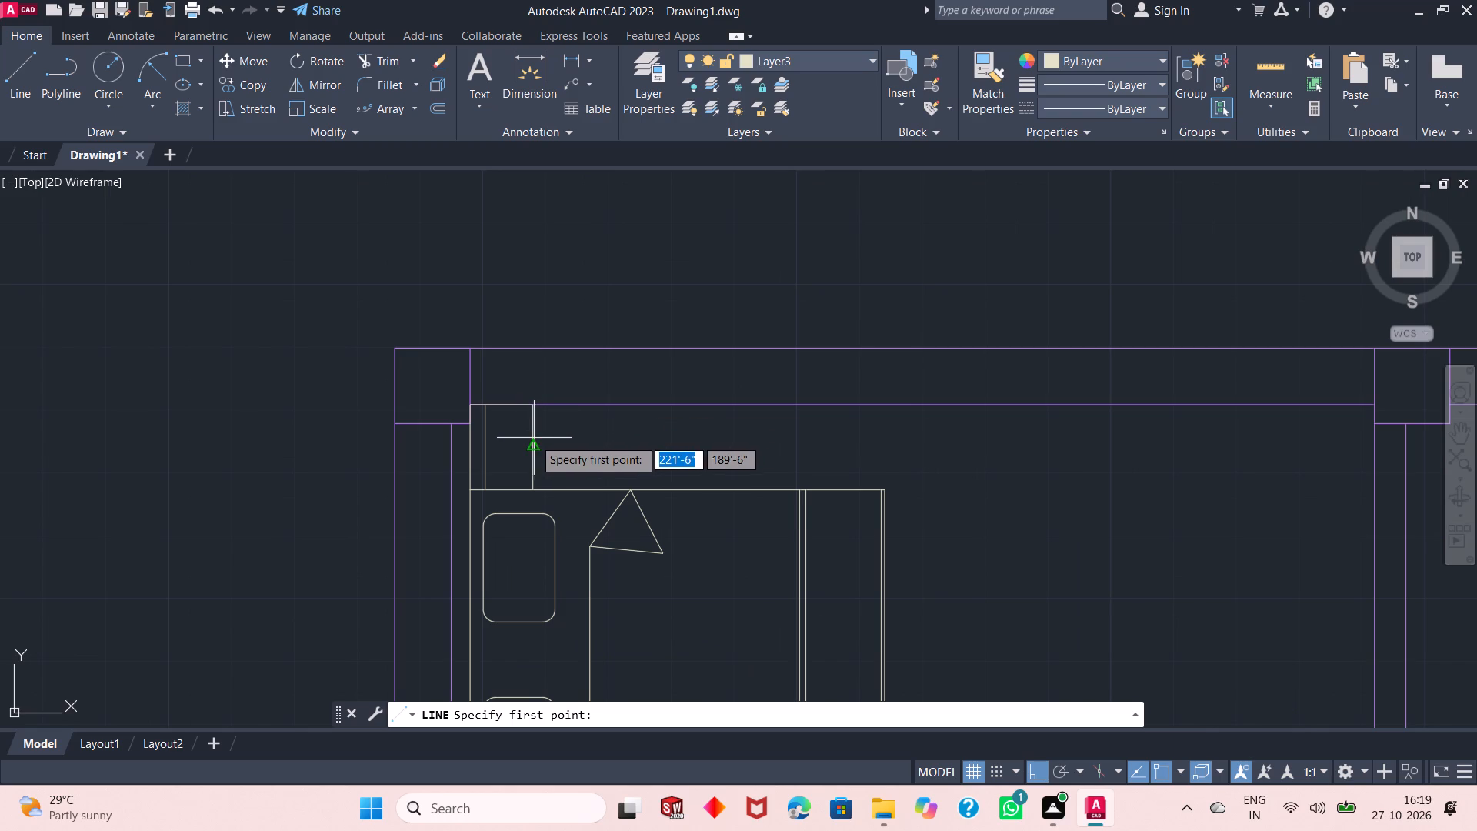
left_click(533, 438)
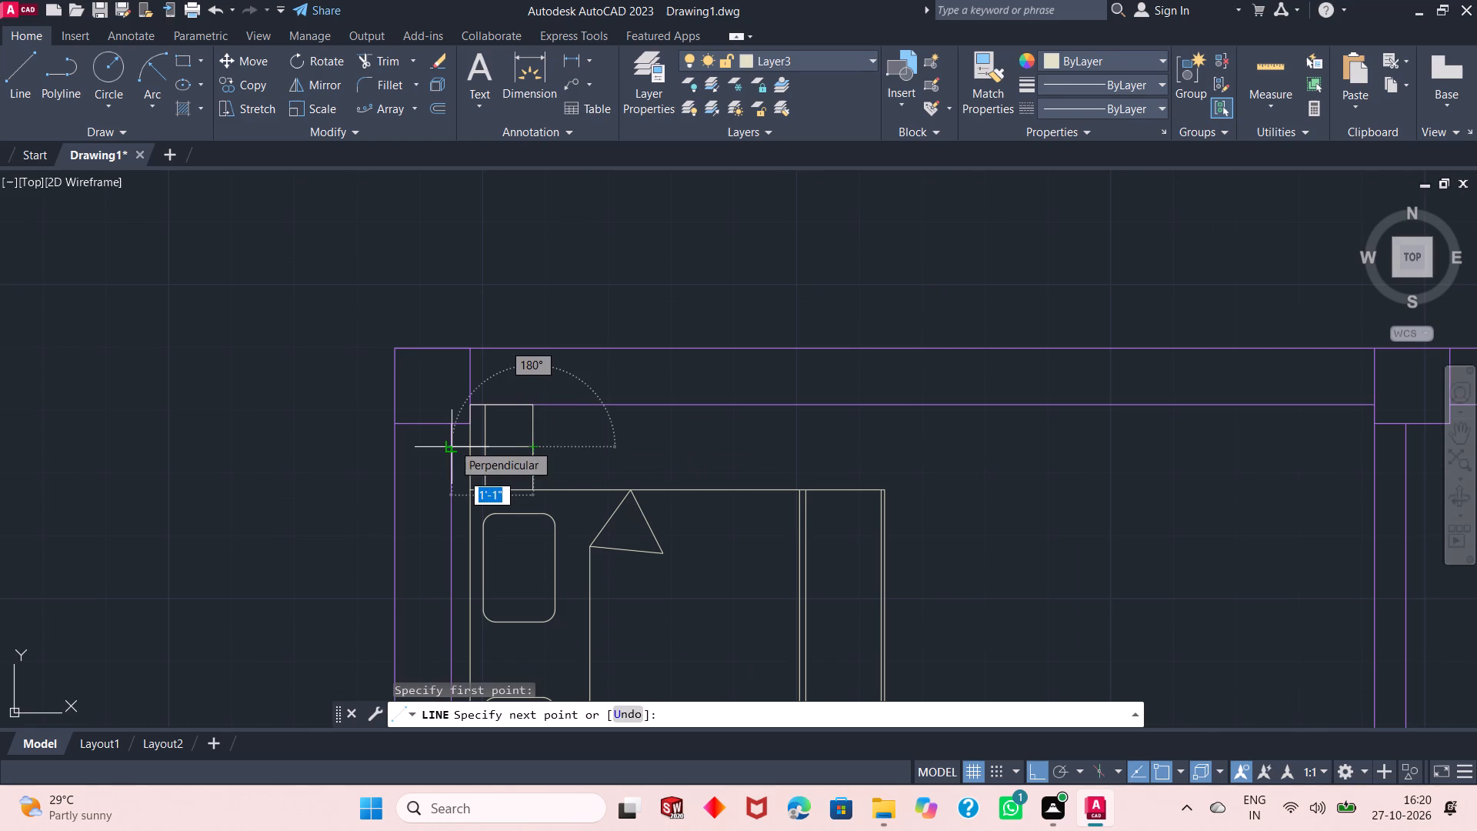
key("Escape")
key("space")
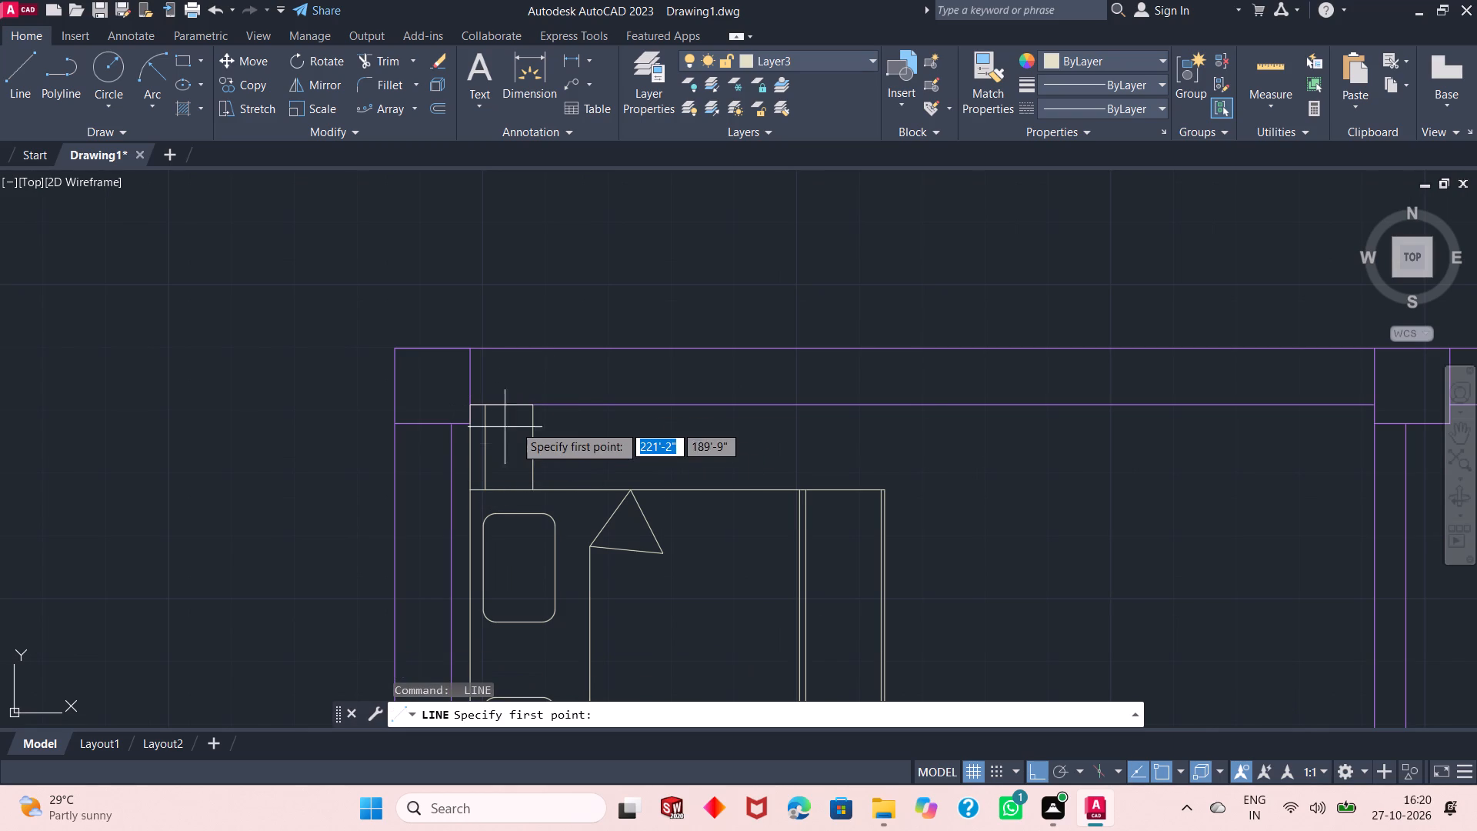
left_click_drag(535, 435, 488, 442)
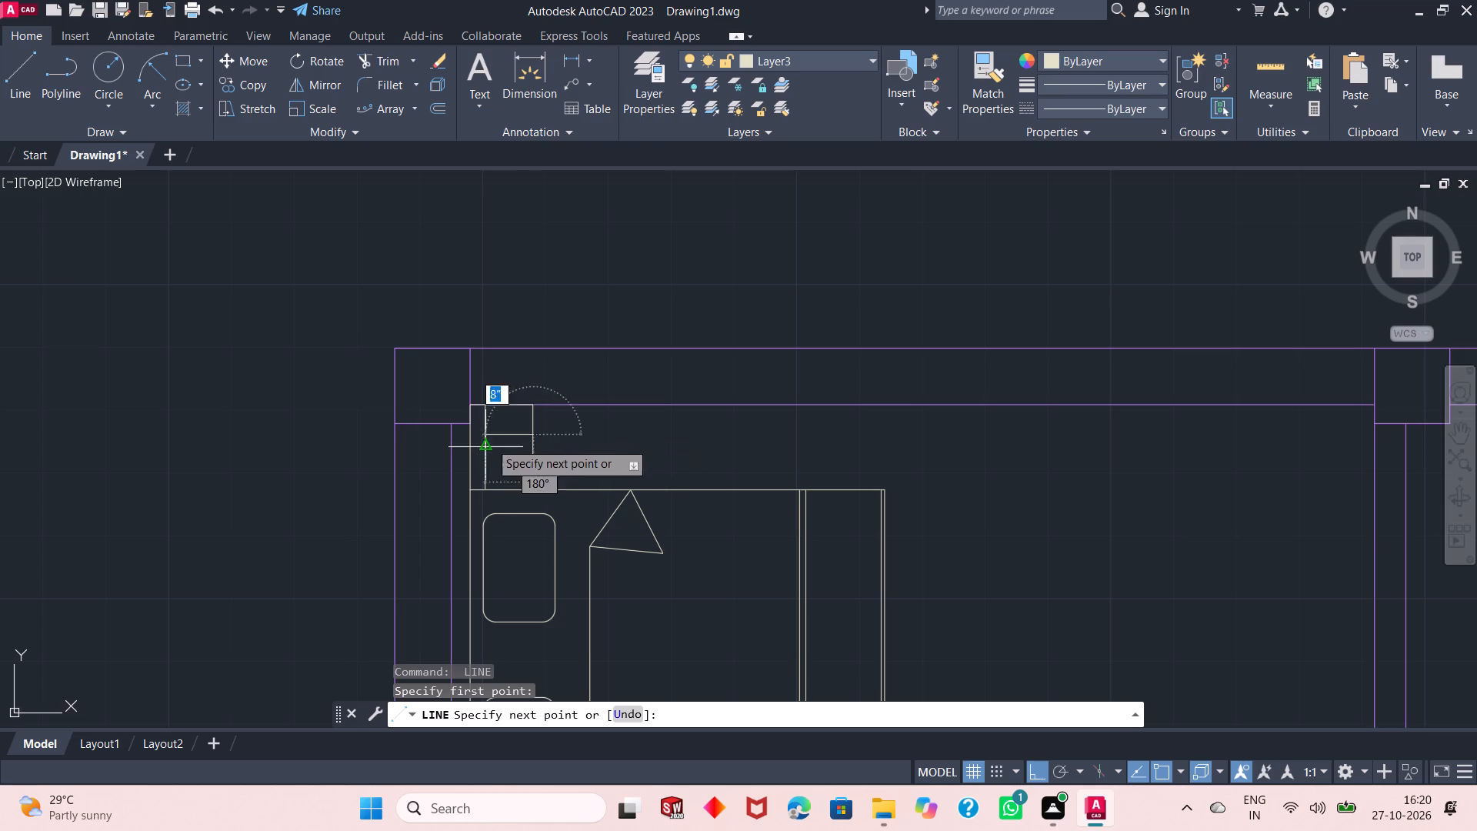
left_click_drag(488, 442, 468, 438)
left_click(468, 438)
key("space")
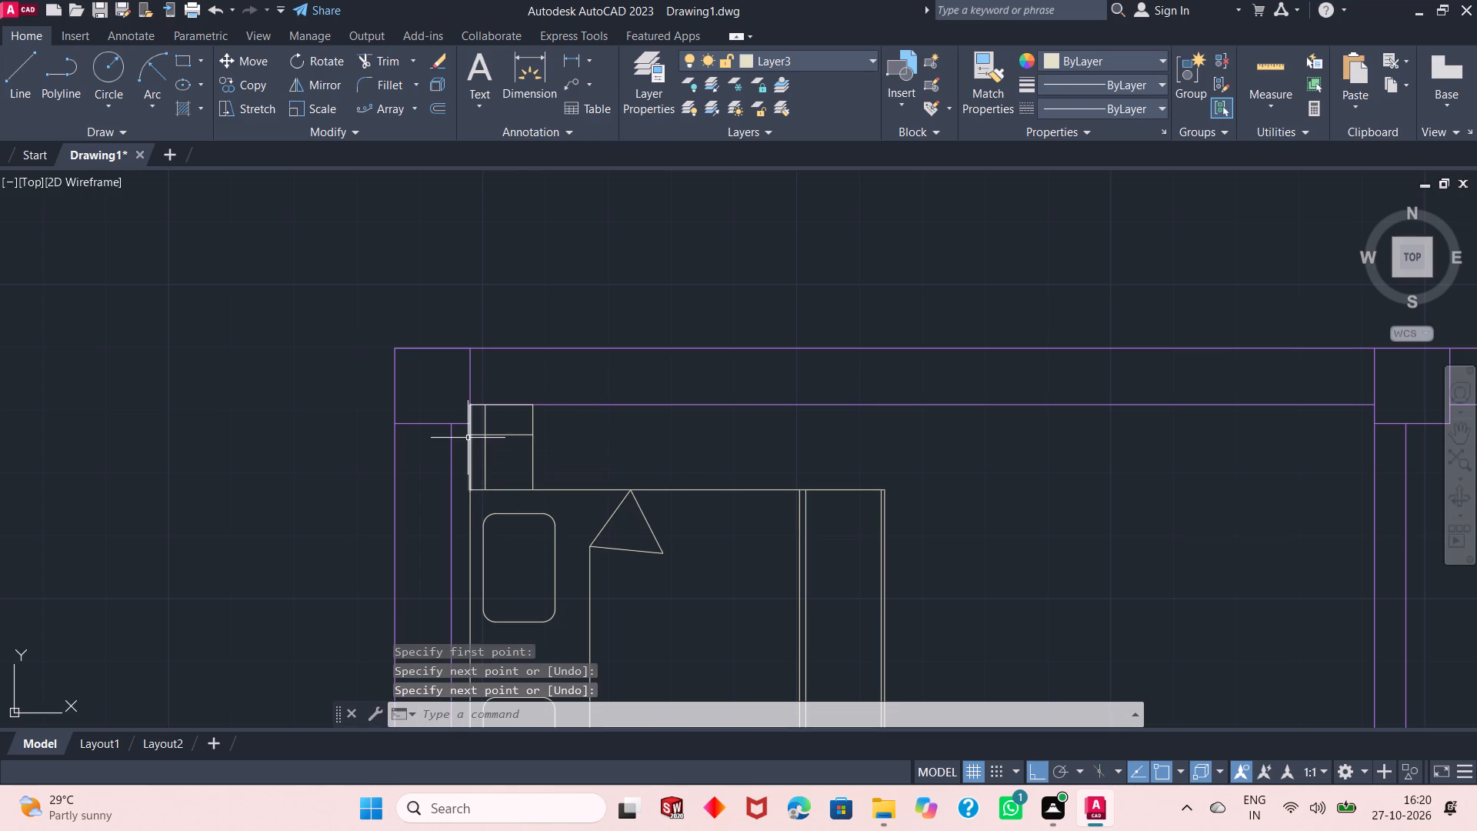
Offset the upper side box's horizontal line 1" downward and its inner vertical line 1" away from the wall.
left_click(433, 108)
key("space")
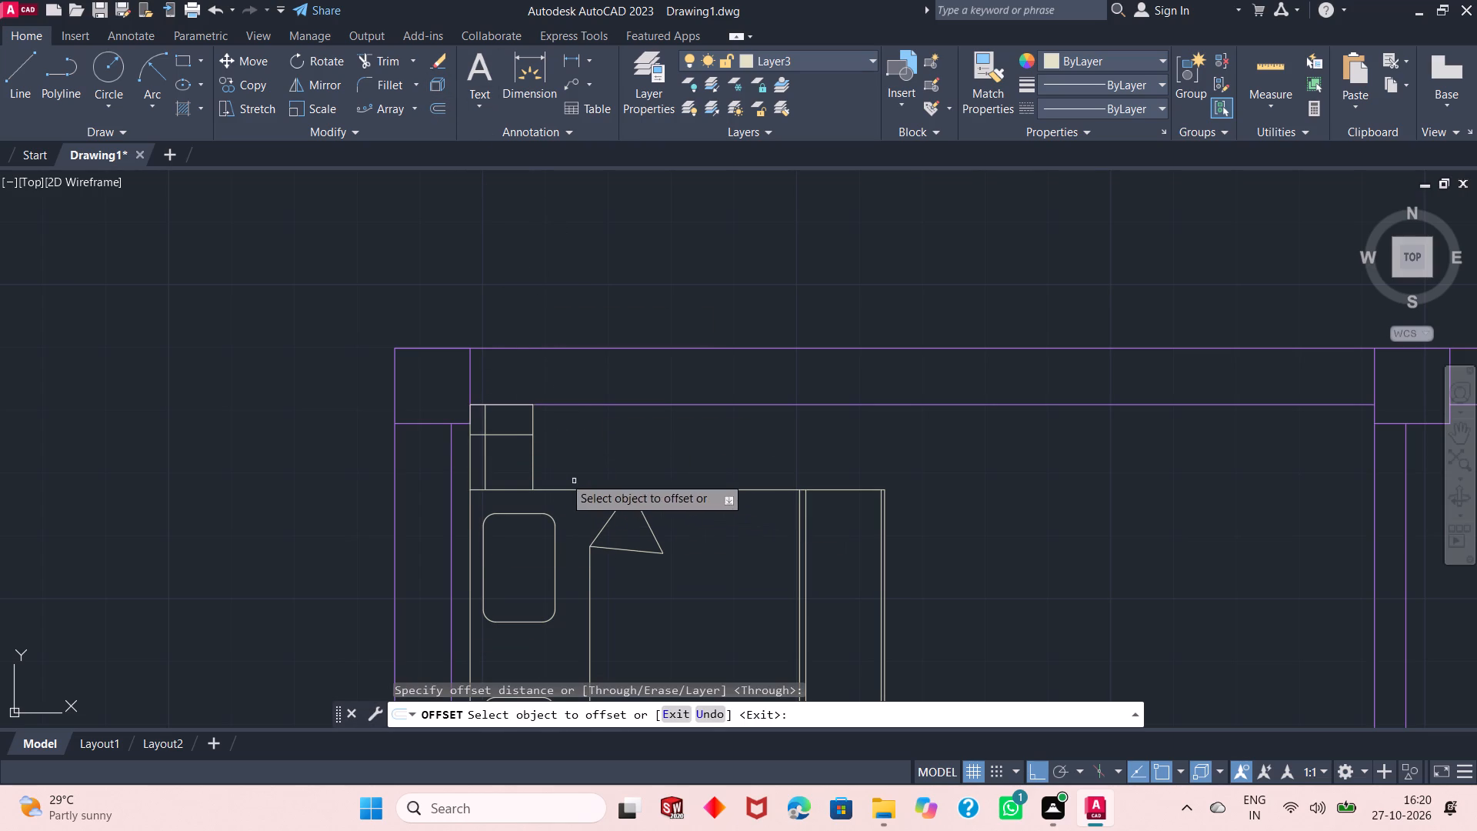
left_click(515, 436)
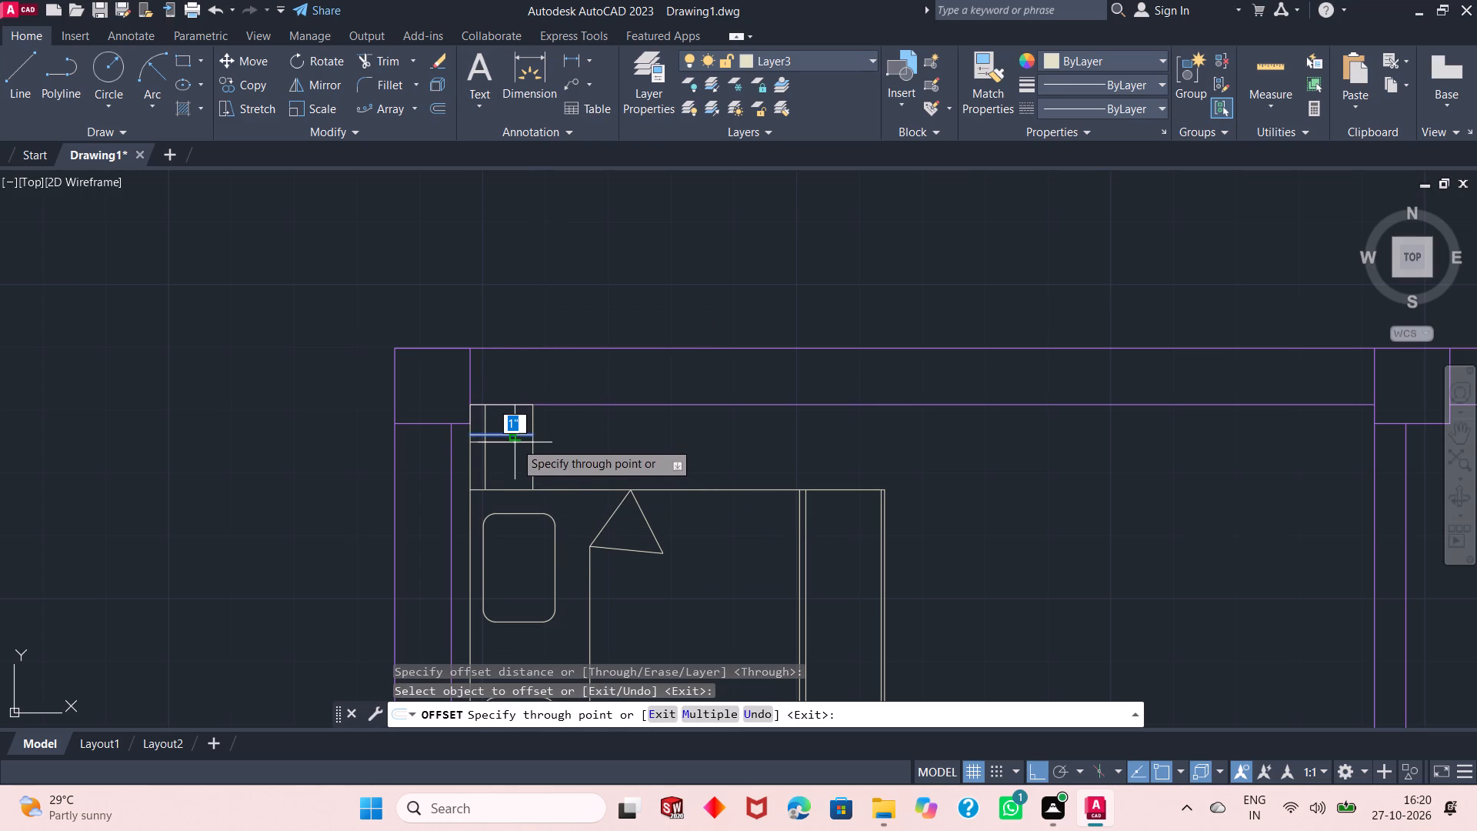
type("1\"")
key("Return")
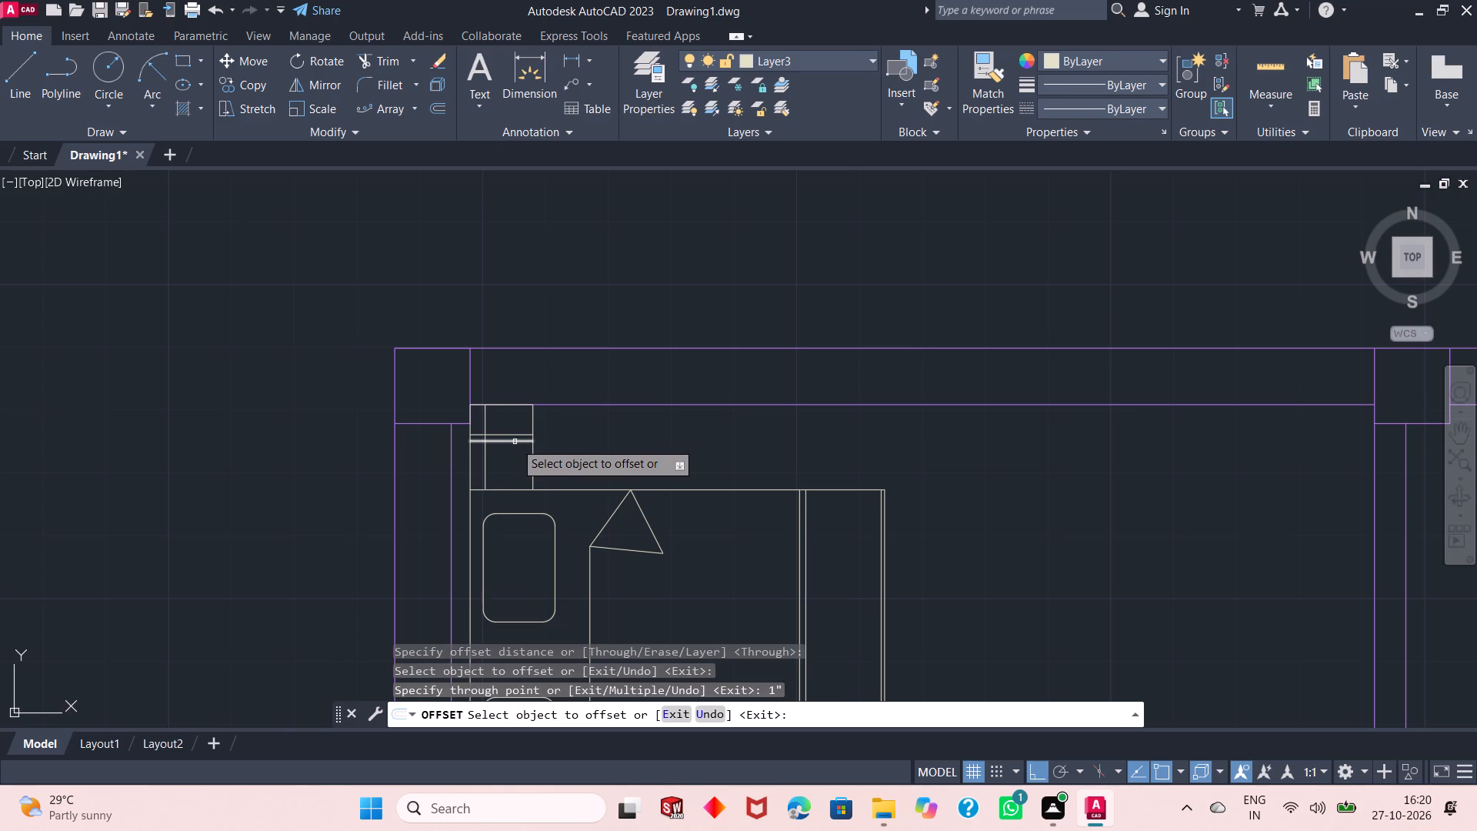
key("Return")
key("space")
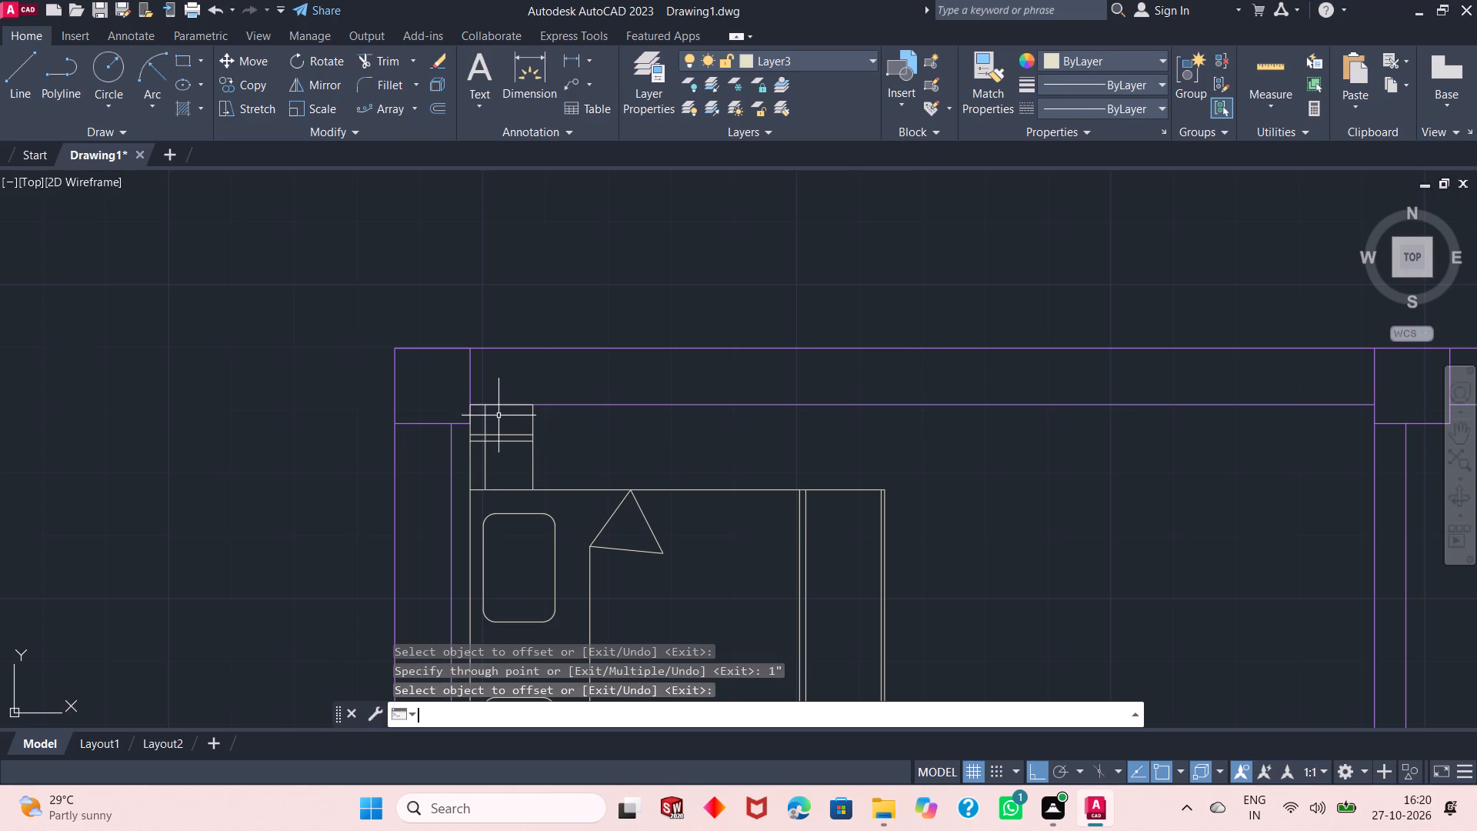
key("space")
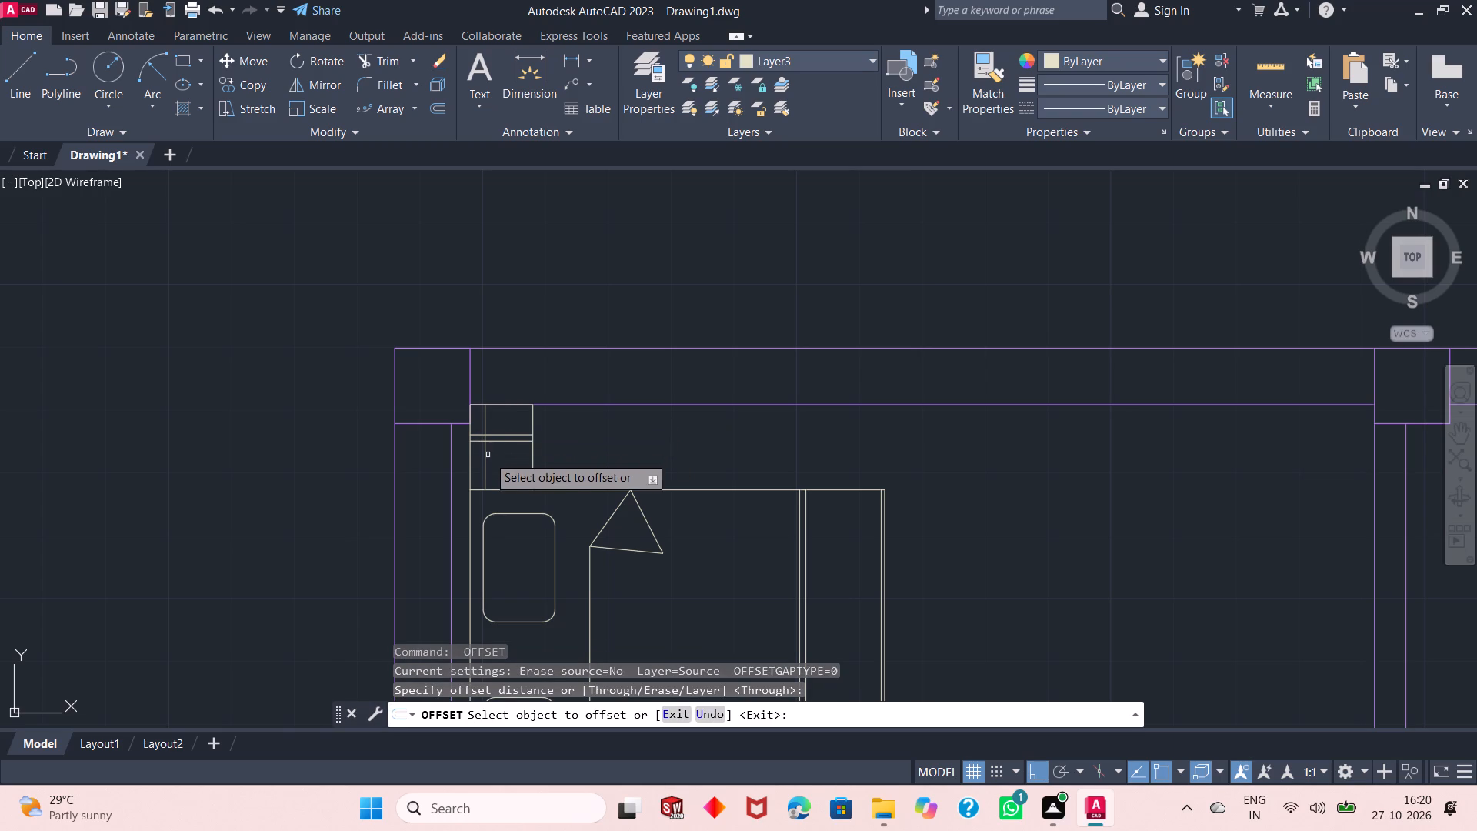
left_click(486, 457)
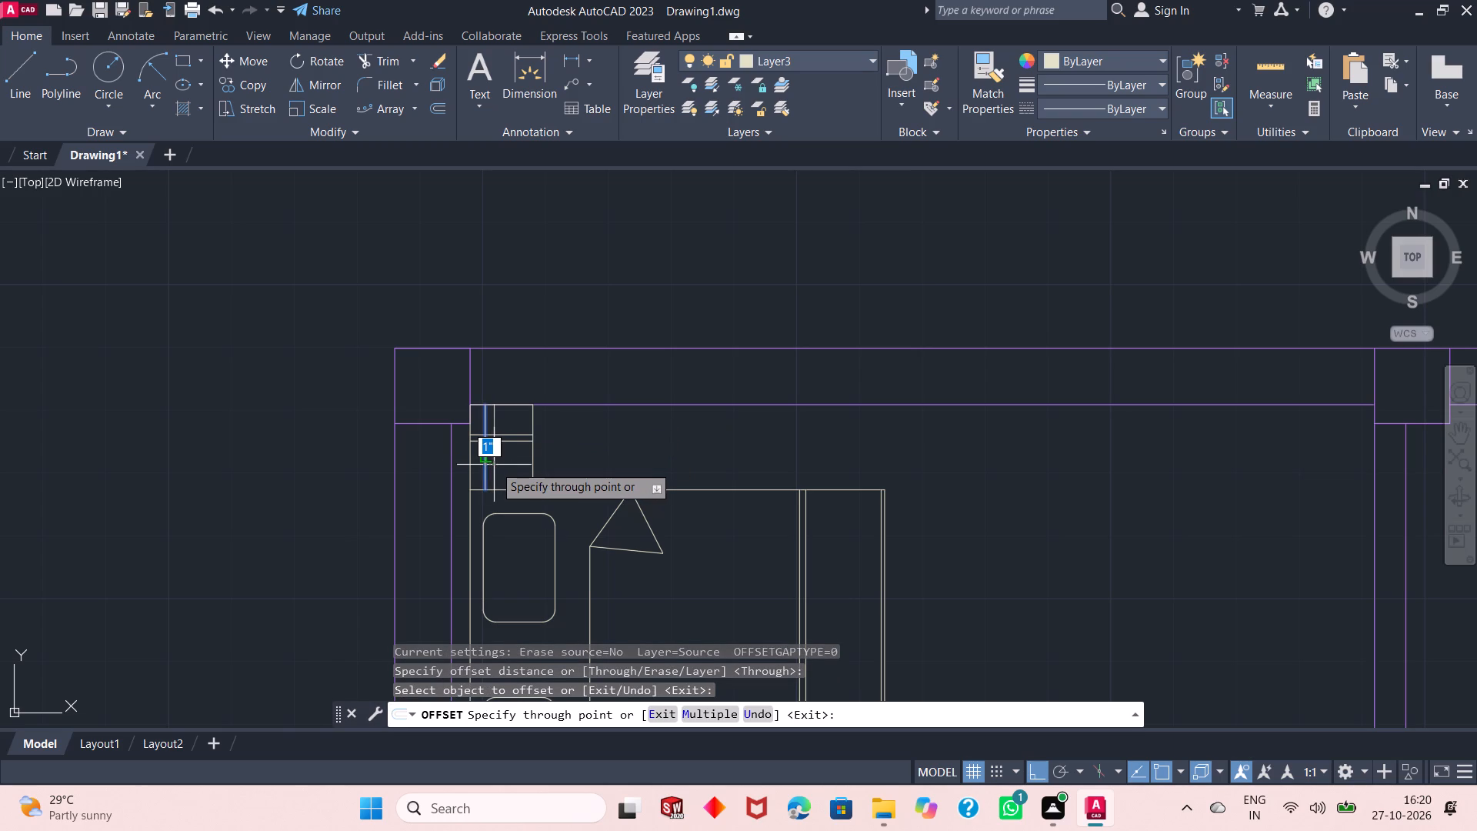
type("1\"")
key("Return")
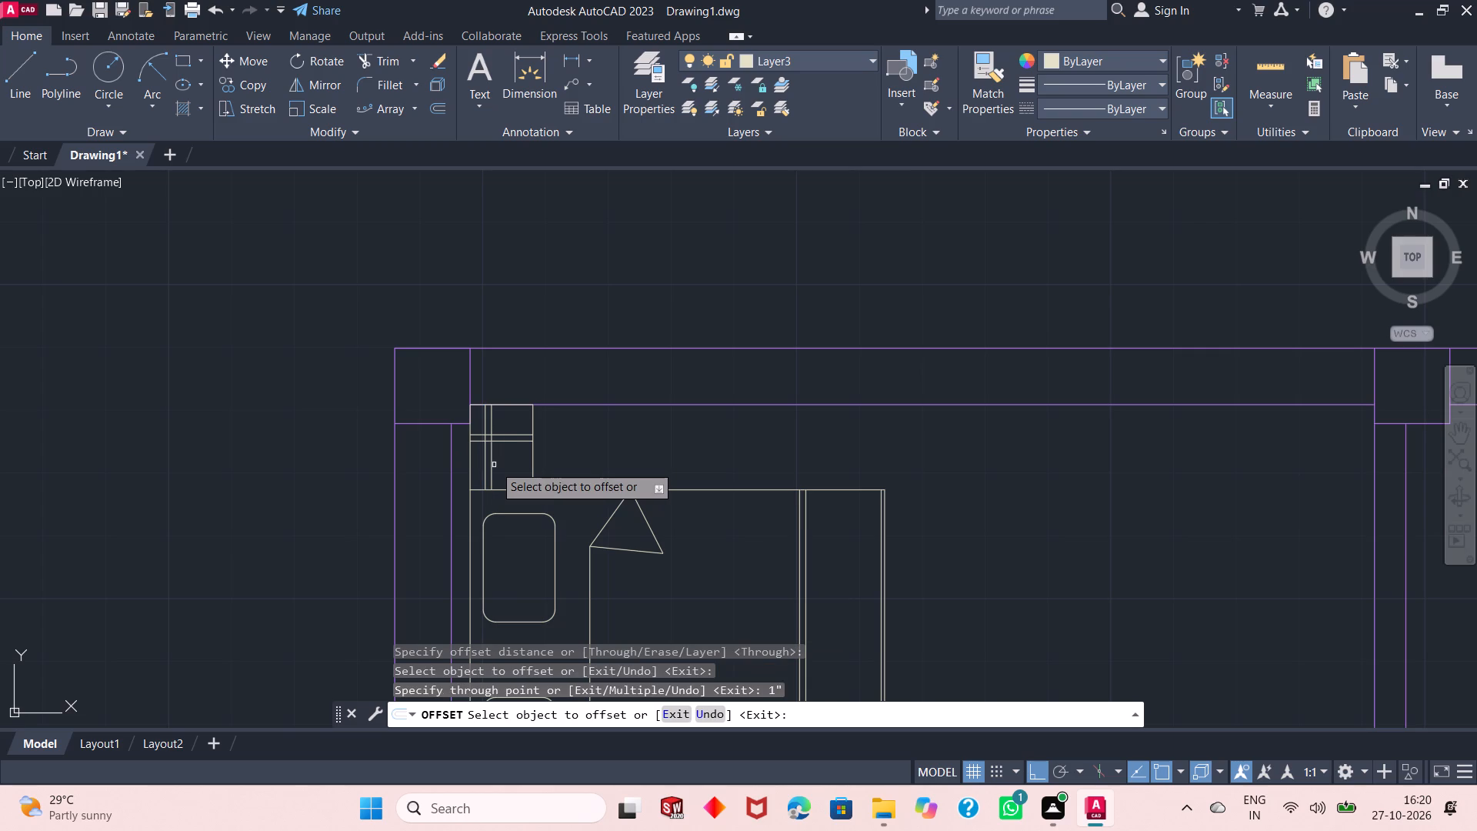
scroll(485, 352, "down", 2, "ctrl")
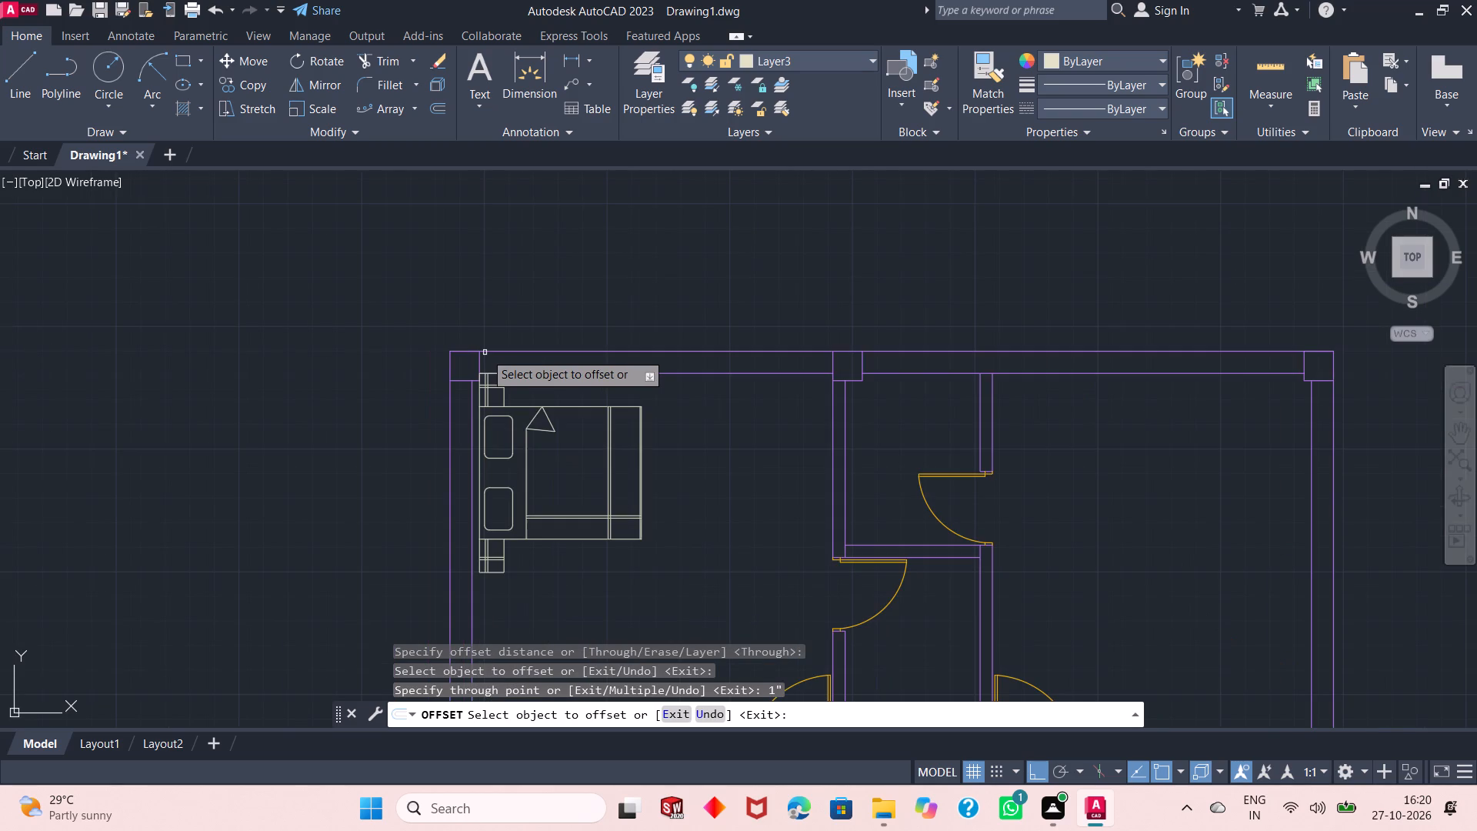
key("Return")
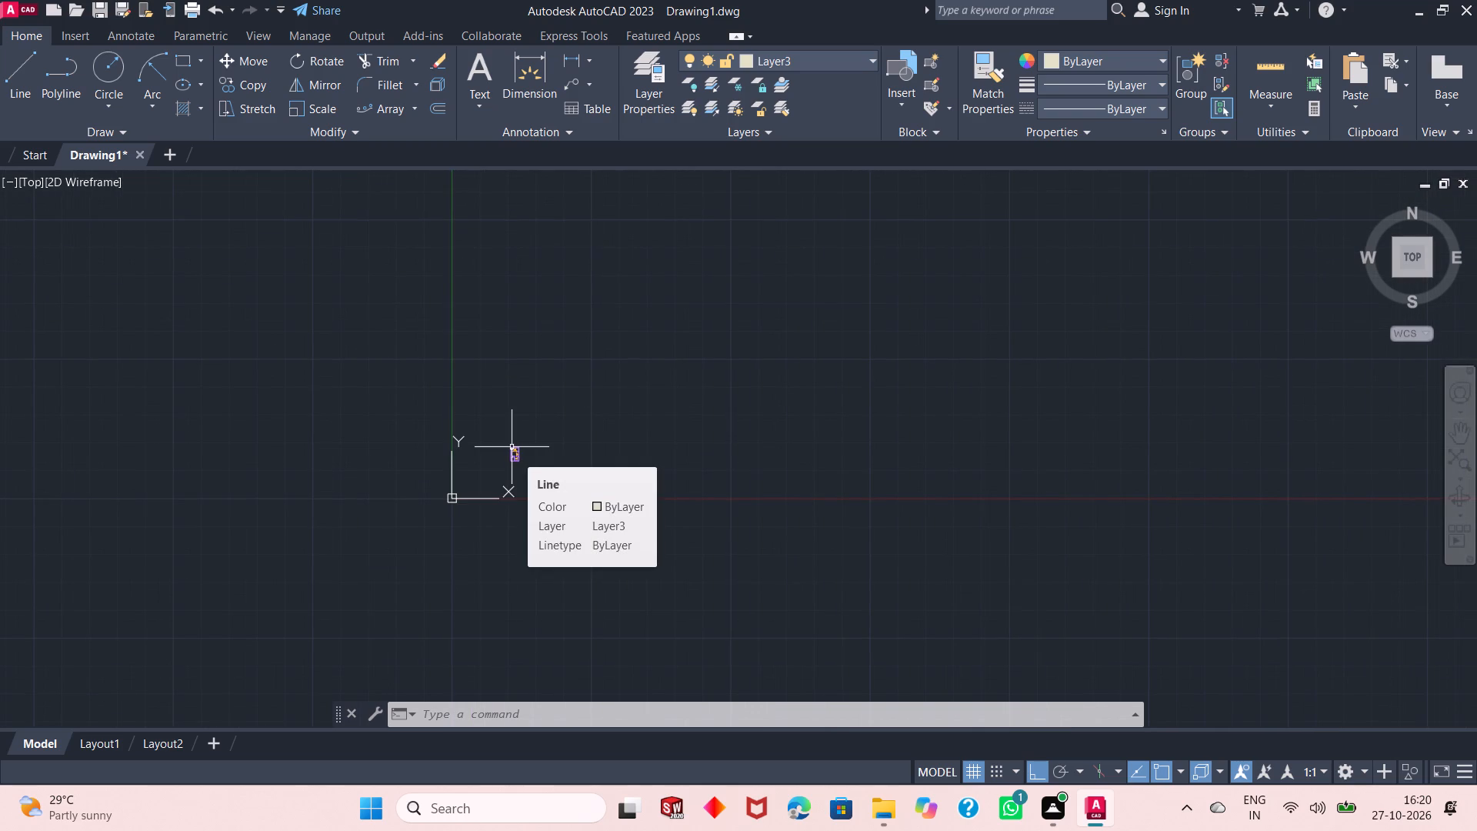
Copy the whole bed set with both side boxes about 31'-7" horizontally to the right, outside the floor plan.
scroll(512, 447, "down", 1, "ctrl")
scroll(512, 447, "up", 1, "ctrl")
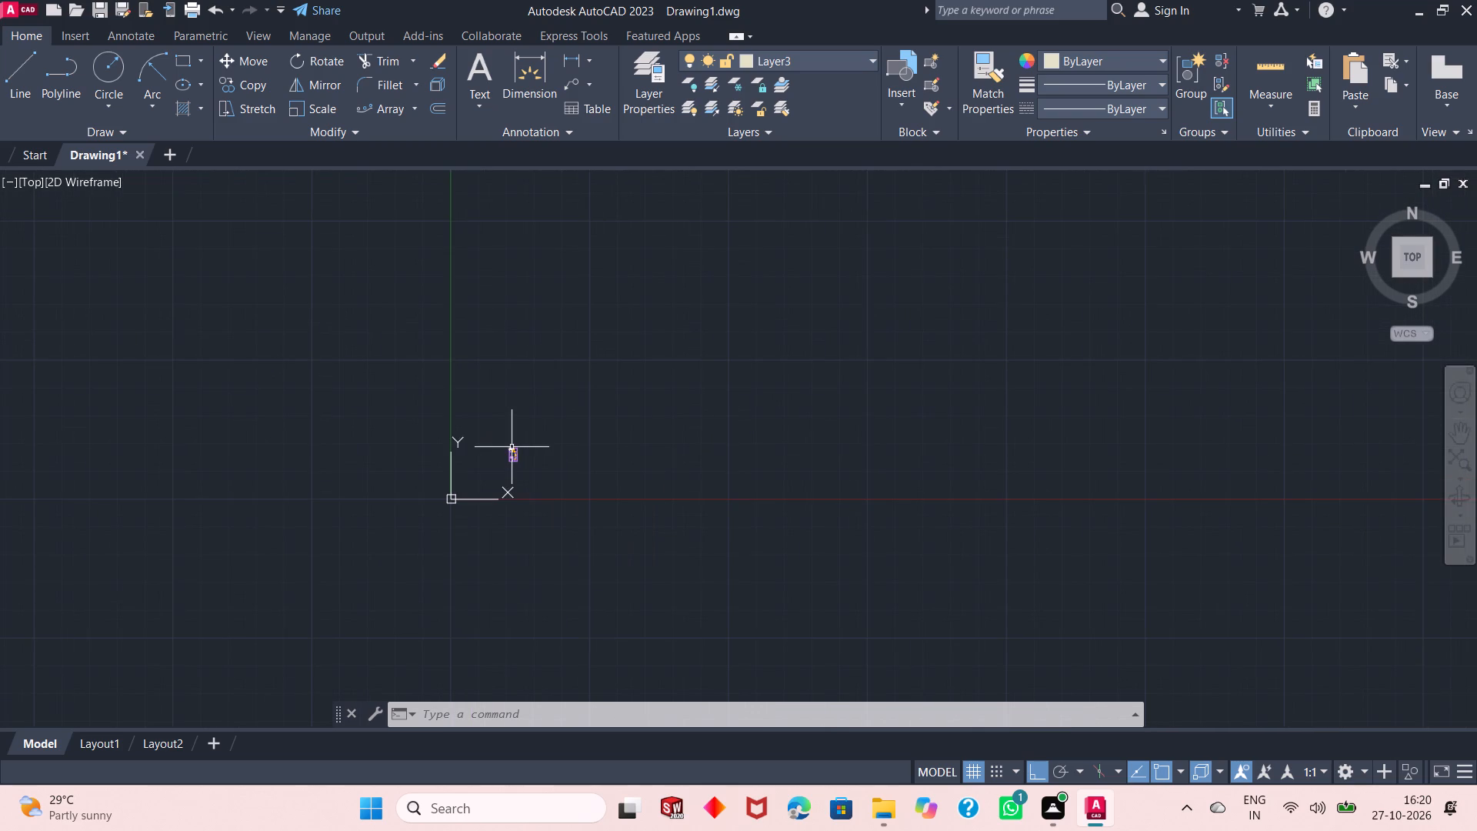
scroll(512, 447, "up", 5, "ctrl")
scroll(488, 629, "up", 2, "ctrl")
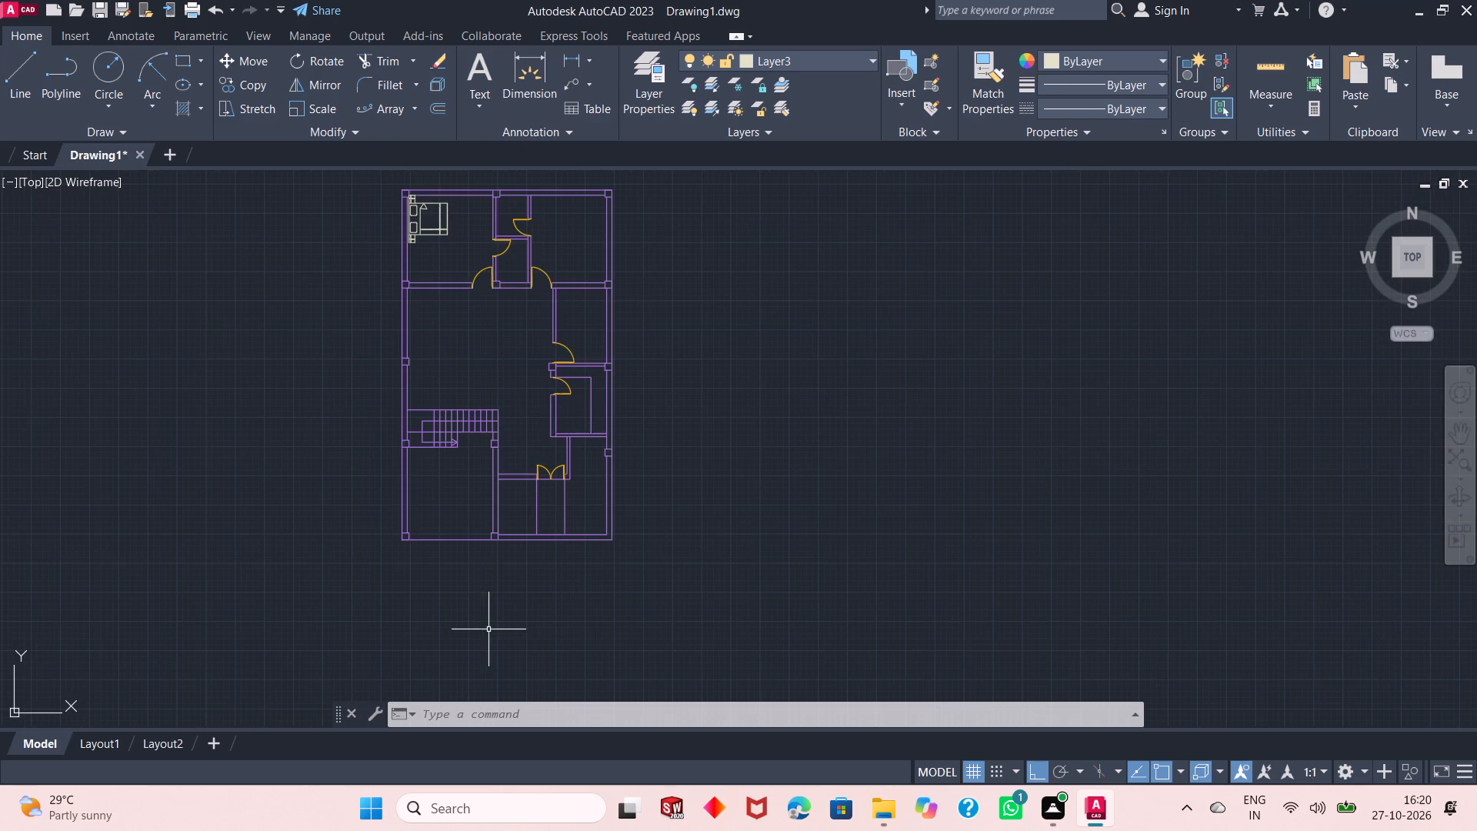
scroll(422, 182, "up", 3, "ctrl")
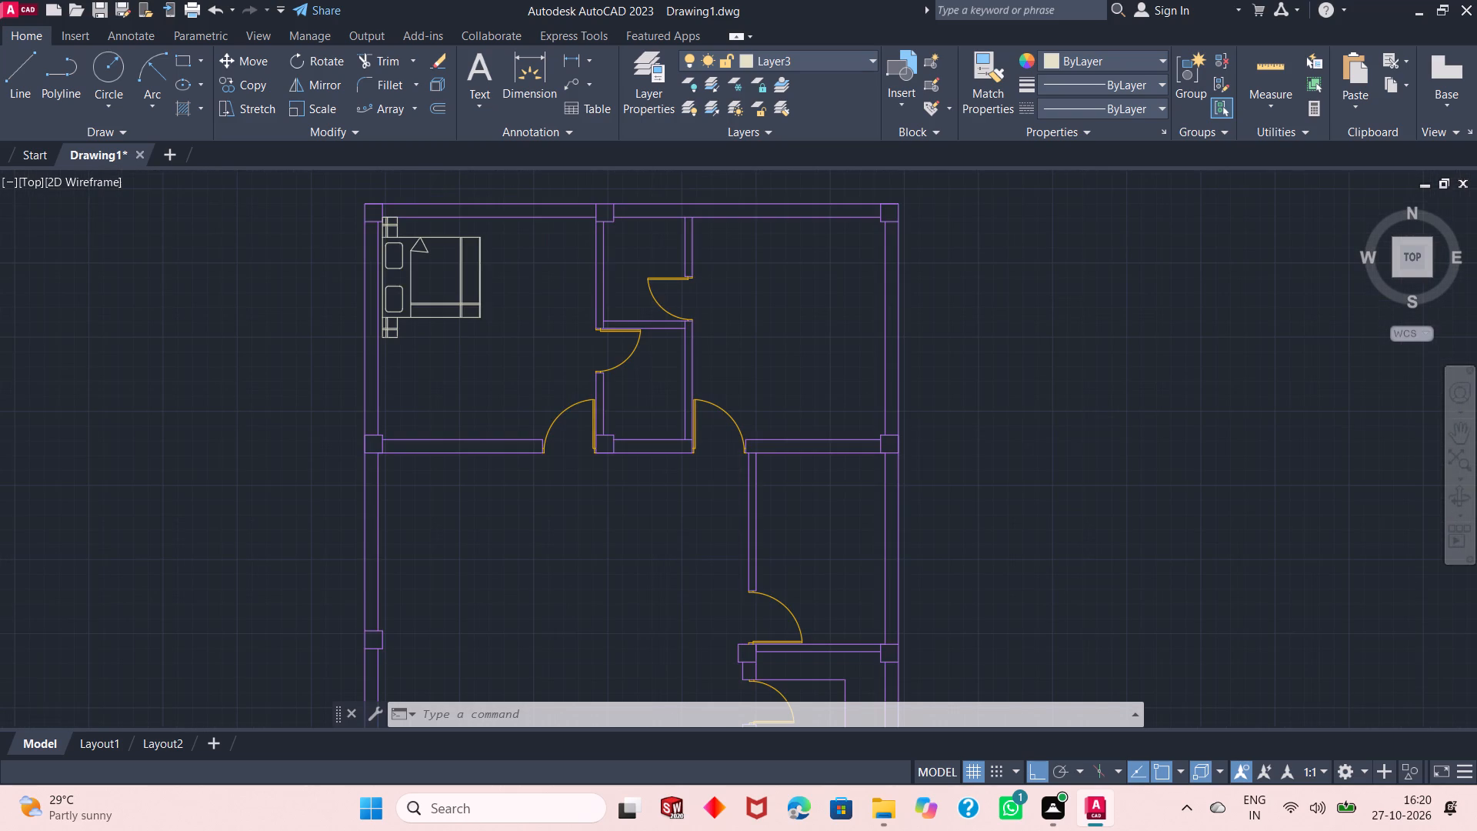
scroll(422, 182, "up", 1, "ctrl")
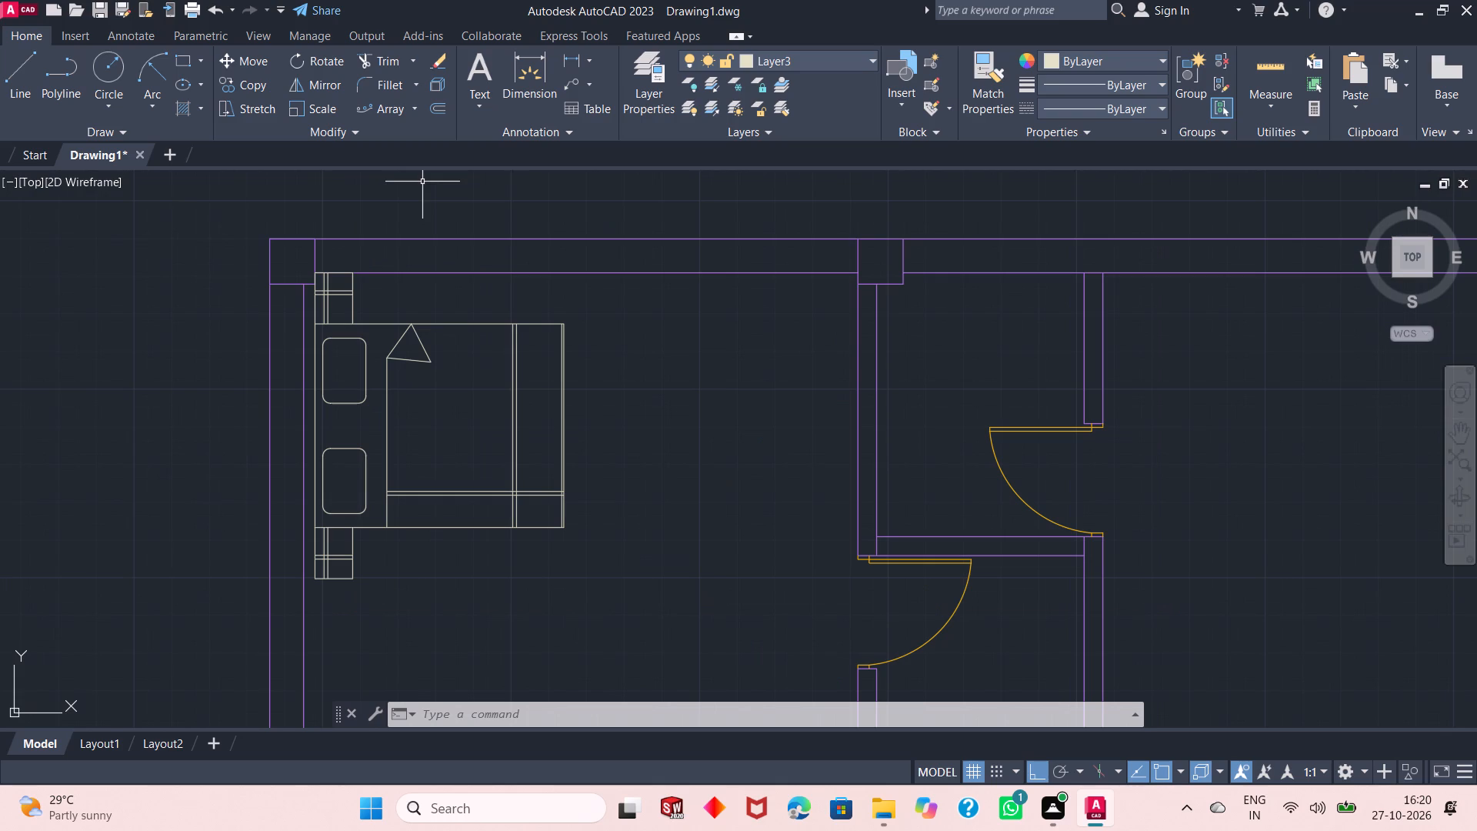
left_click(621, 287)
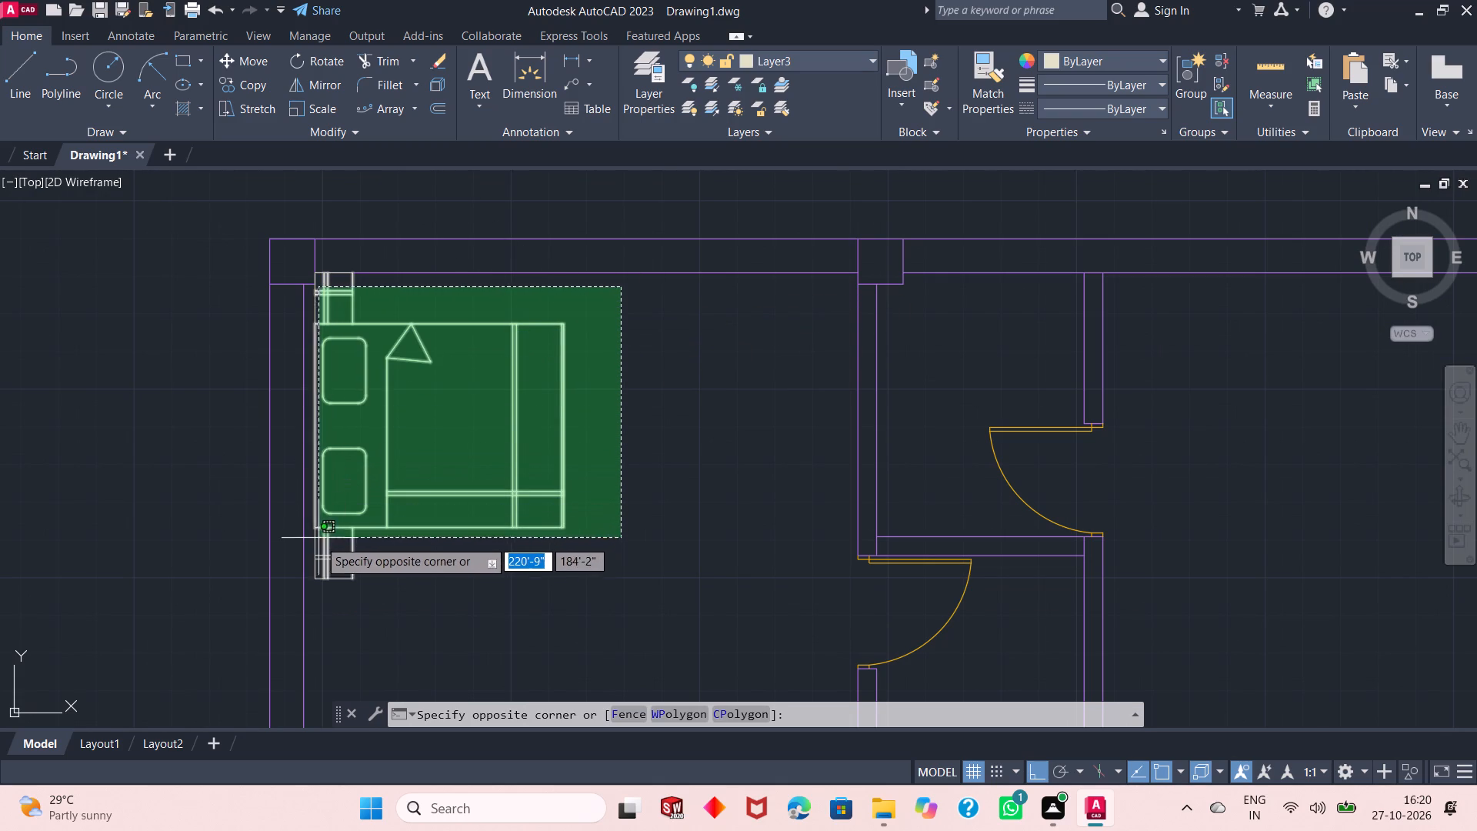
left_click(311, 623)
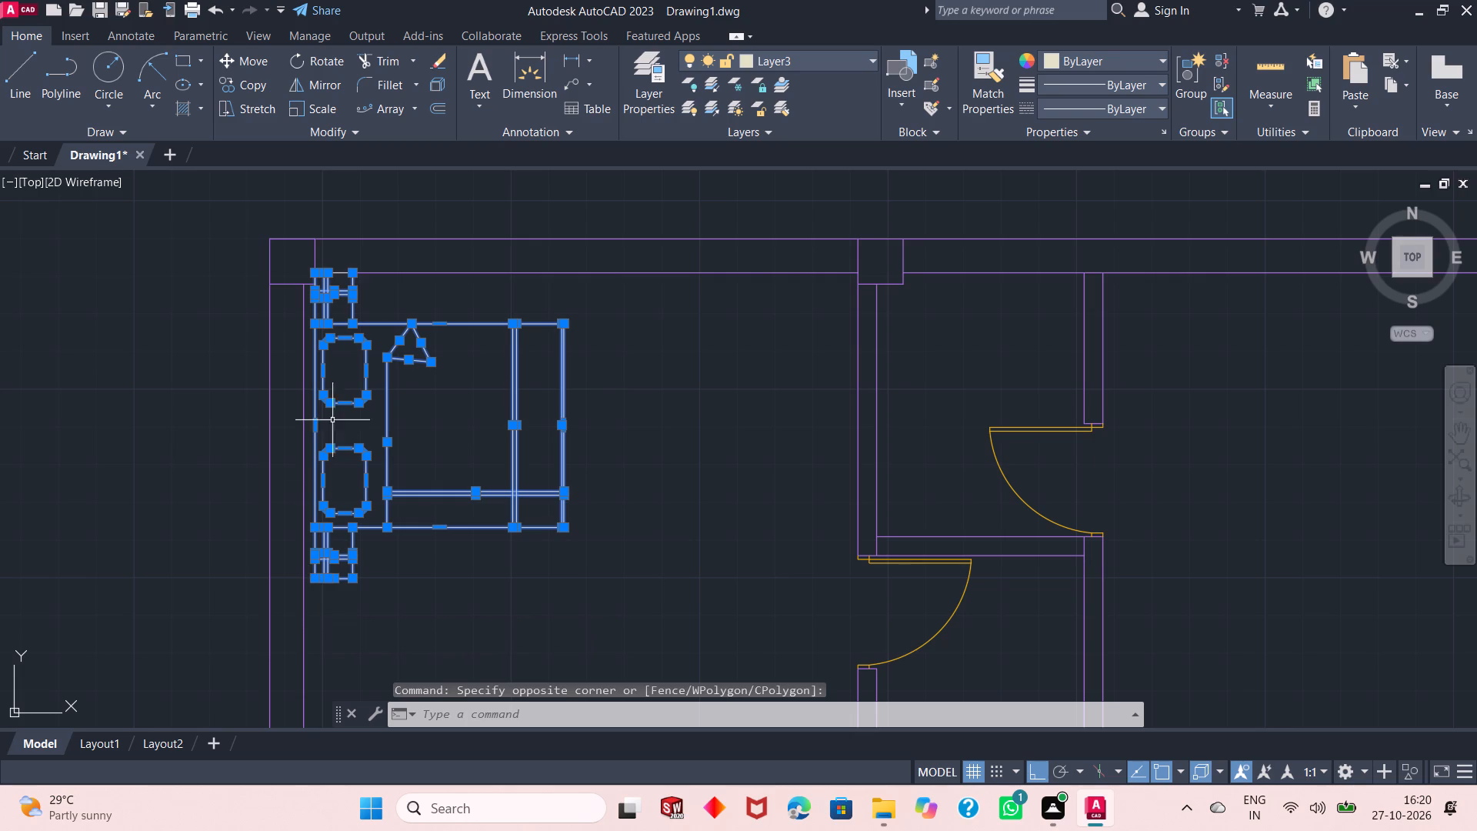
scroll(354, 256, "up", 2, "ctrl")
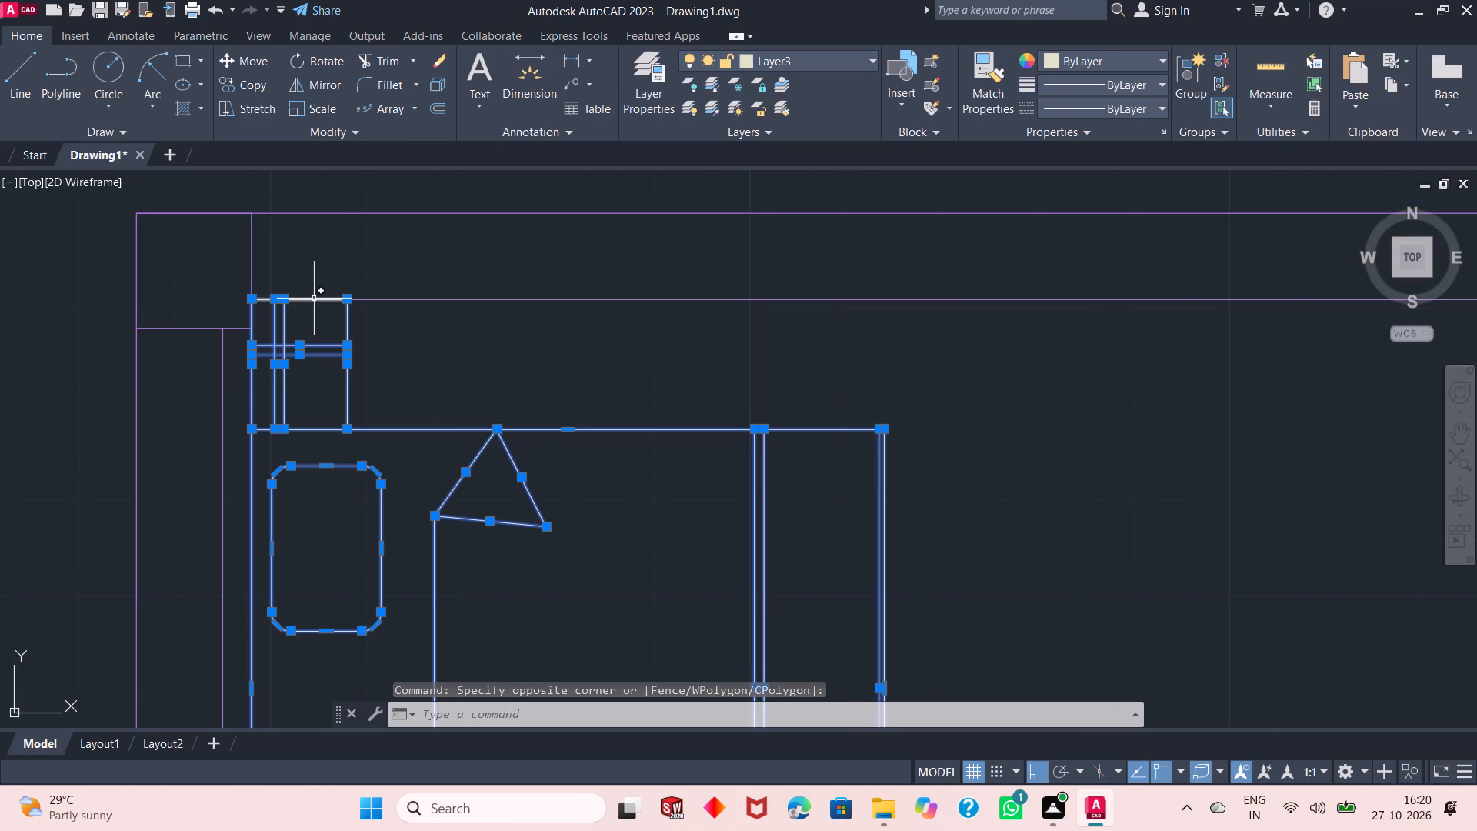
left_click(314, 299)
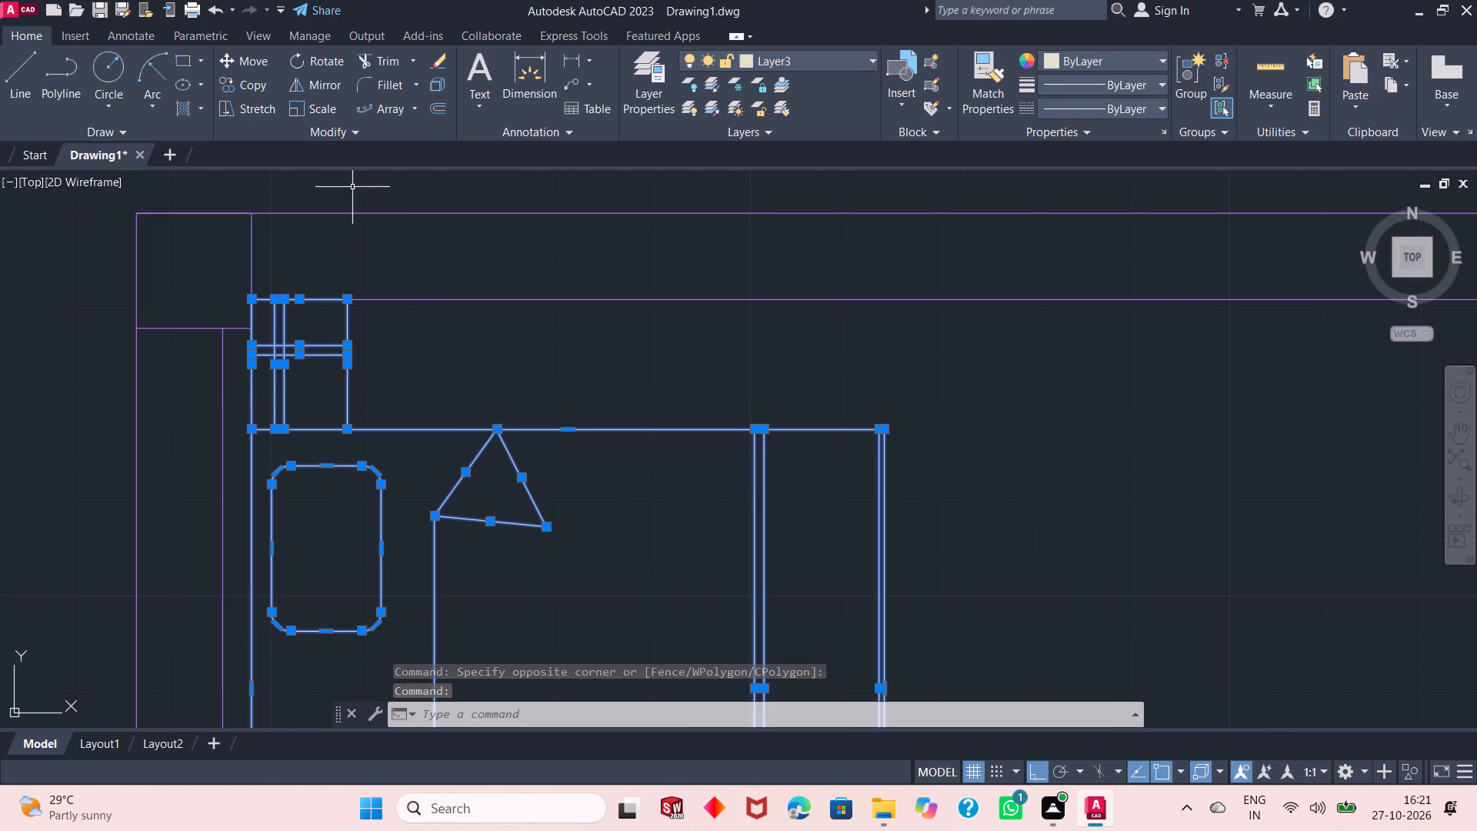
left_click(245, 87)
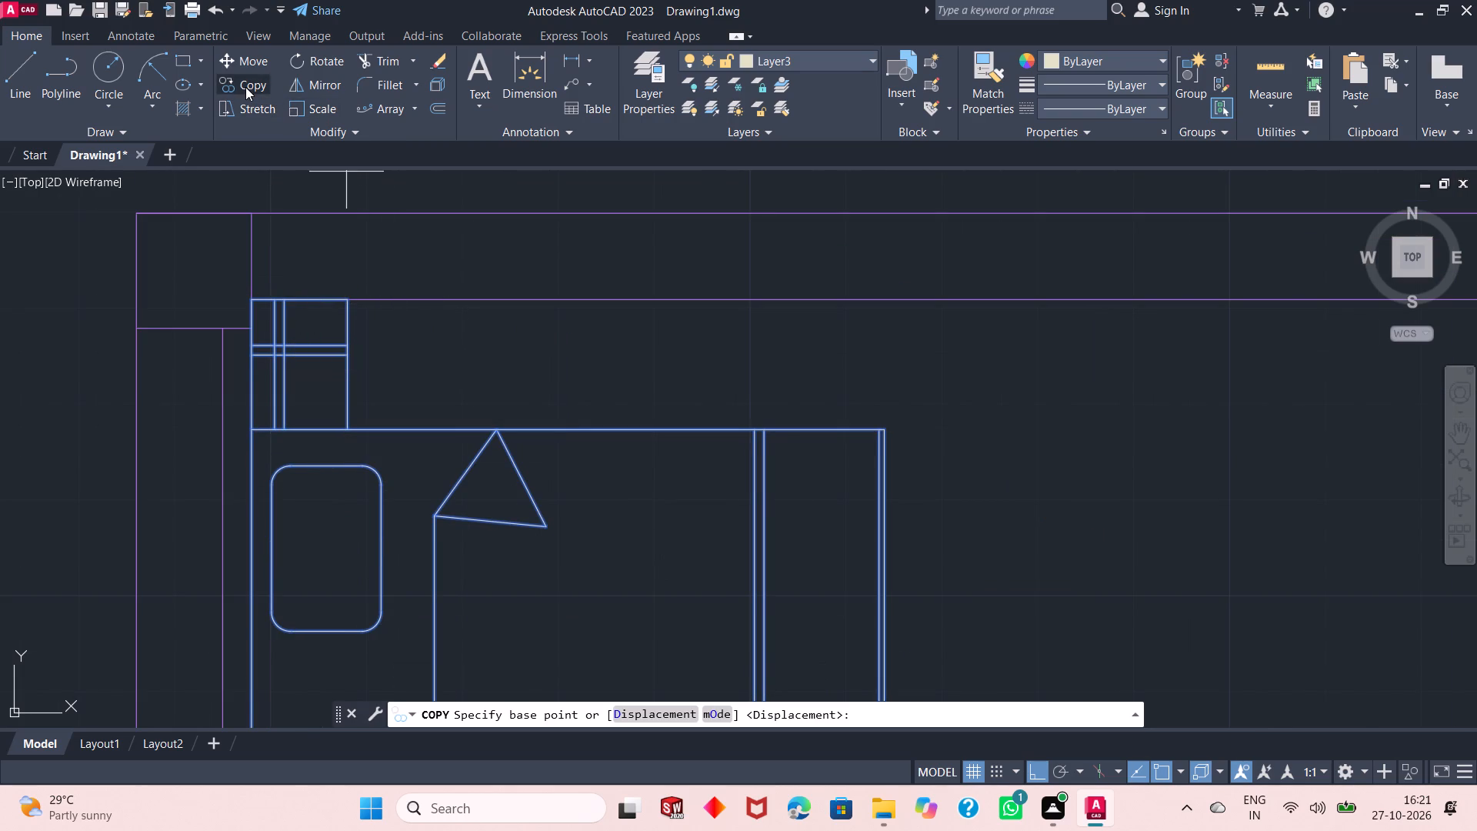
scroll(330, 255, "down", 3, "ctrl")
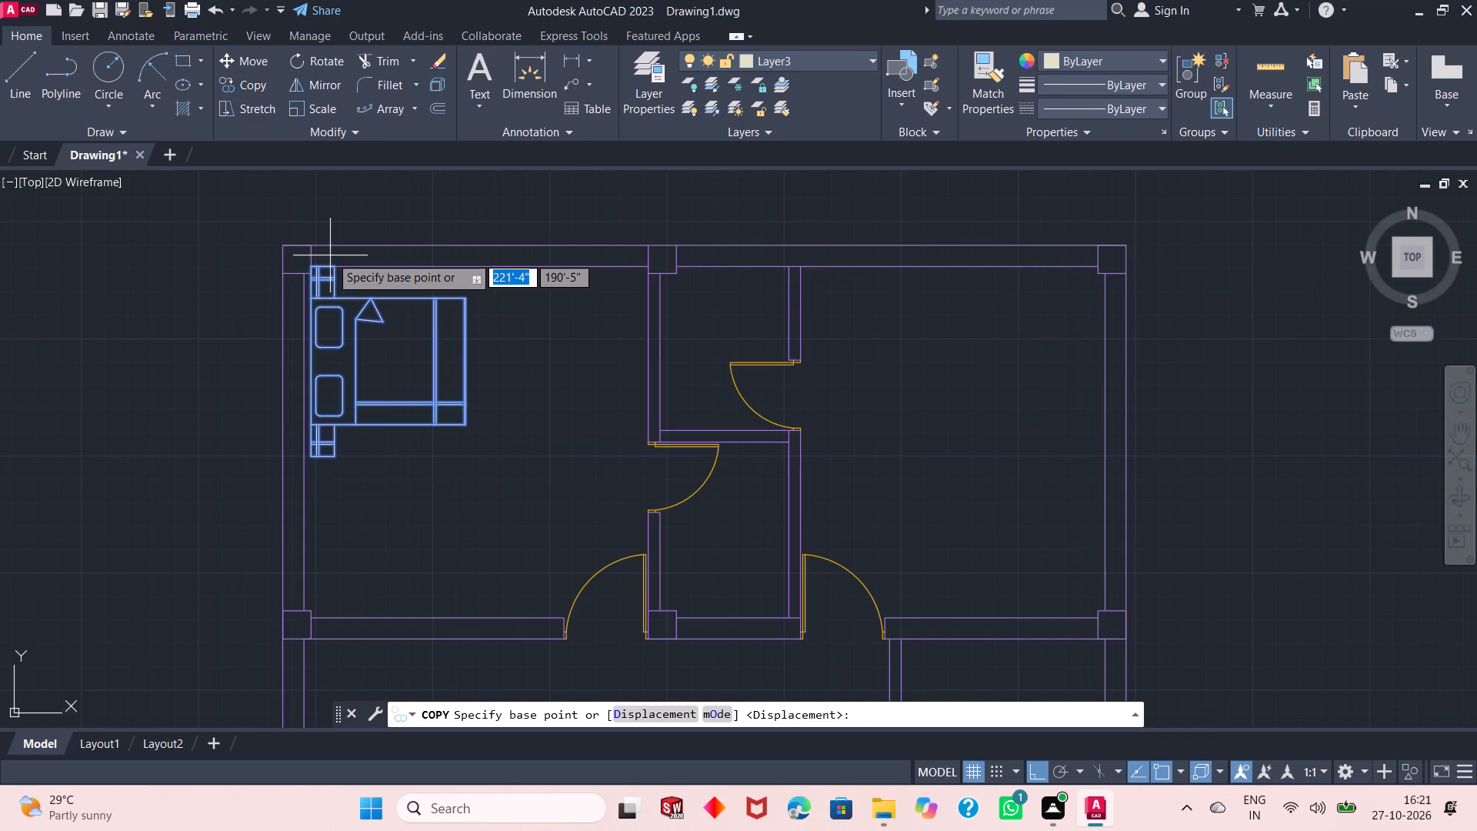
left_click(467, 430)
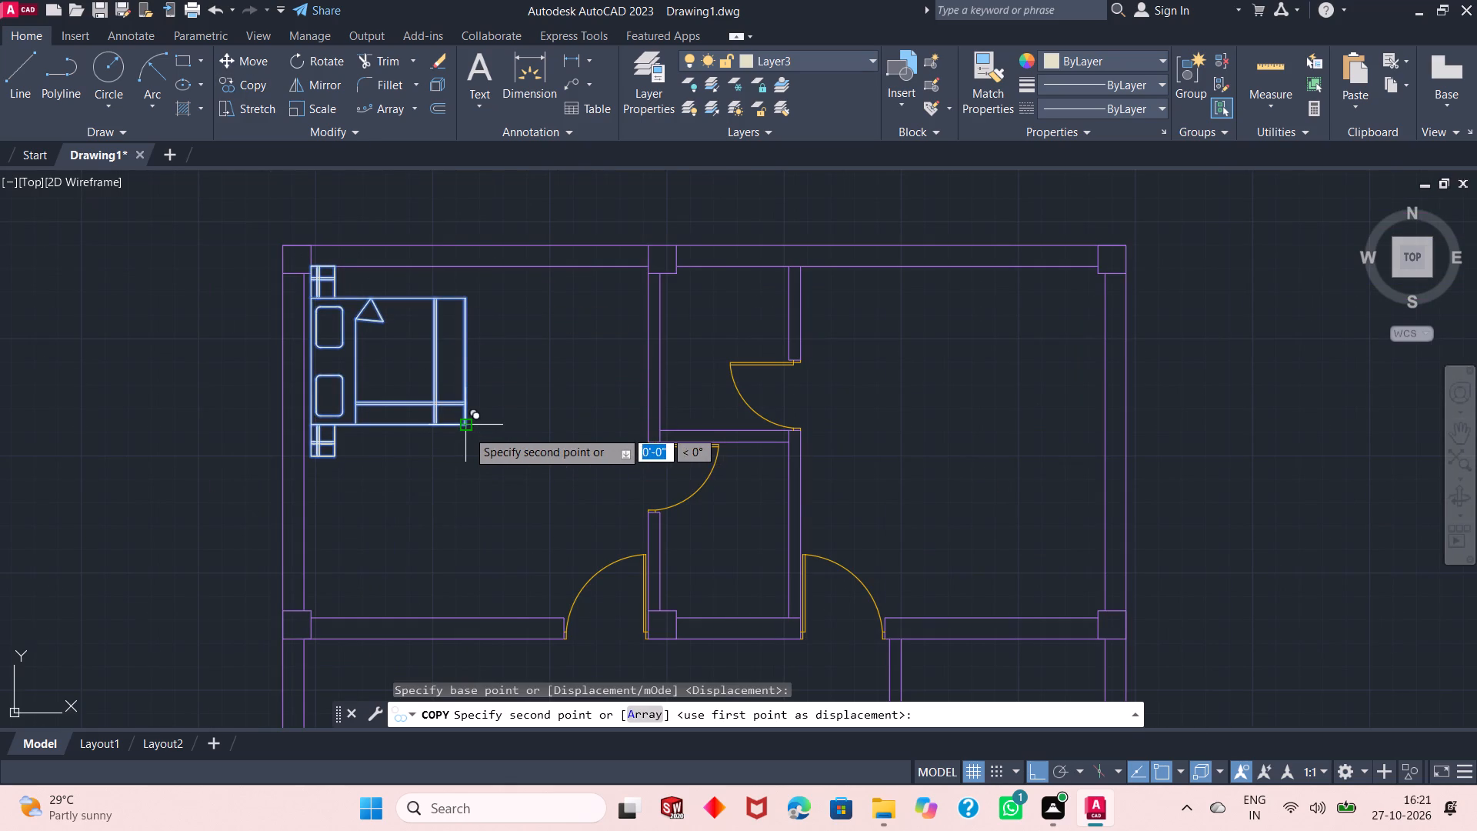
left_click(1355, 459)
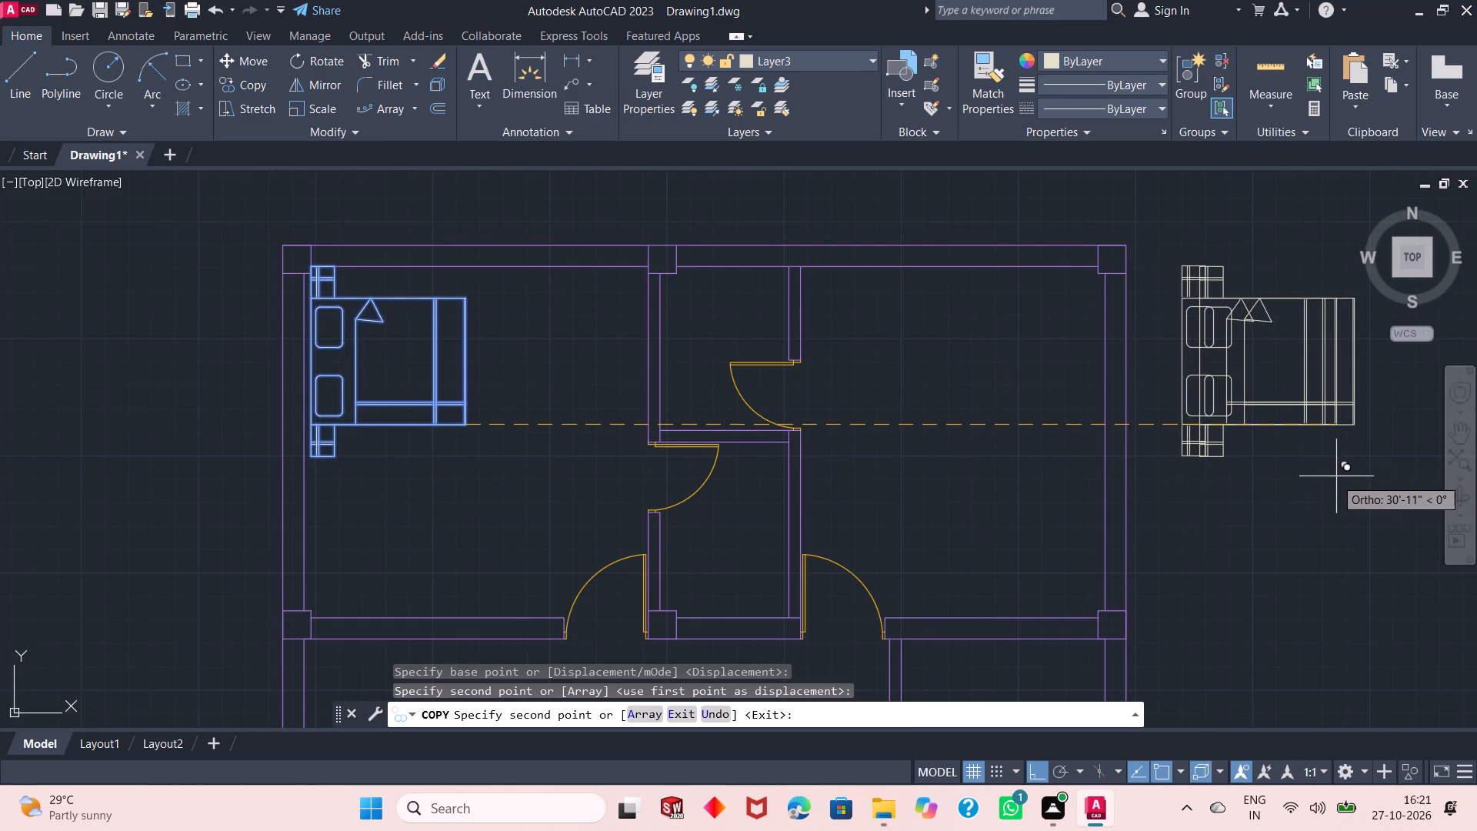
key("Return")
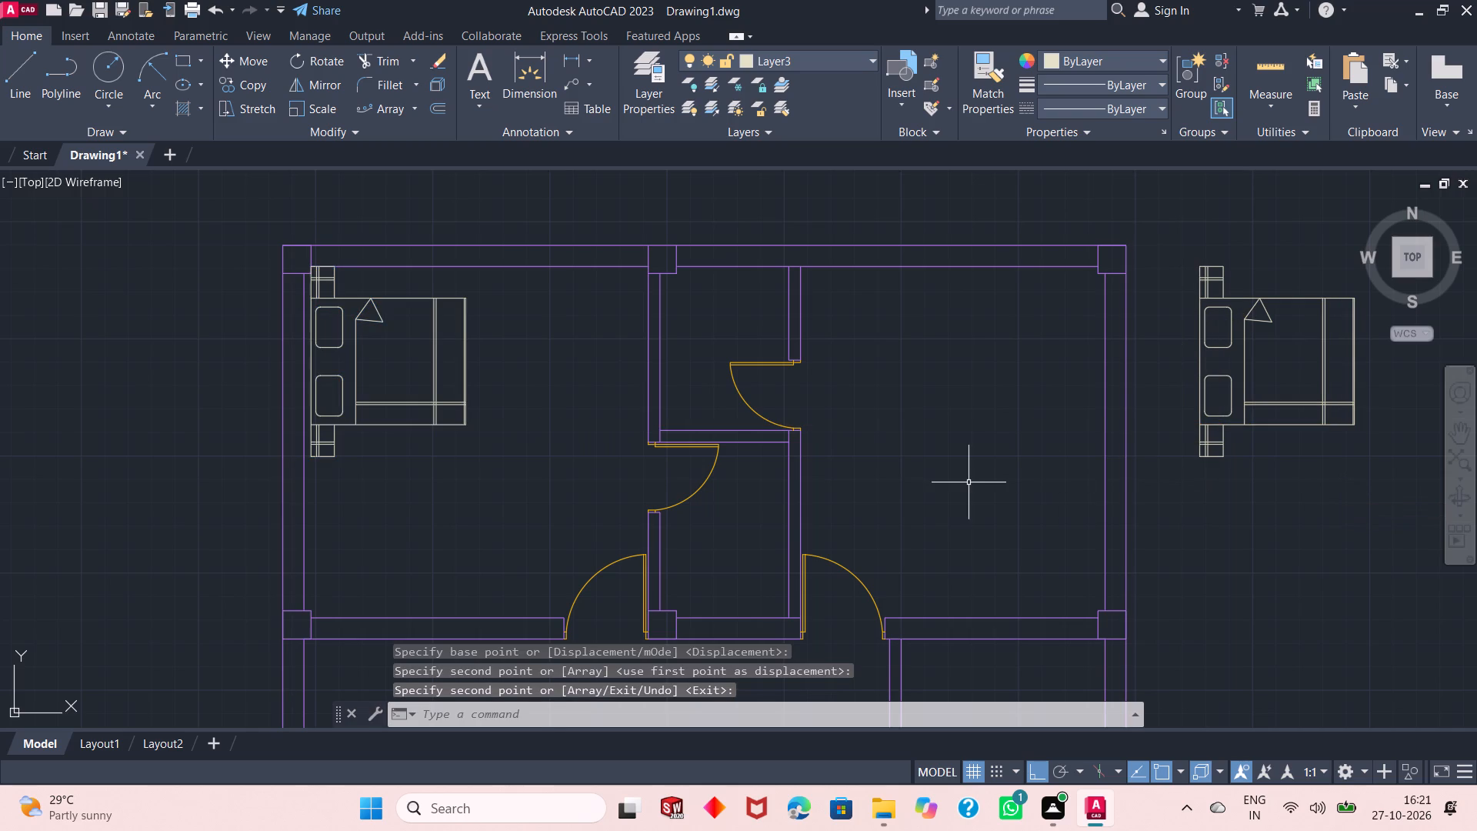
Rotate the copied bed set 180° about the bed's upper-right corner so the pillows face right.
scroll(969, 482, "down", 2, "ctrl")
left_click(1142, 369)
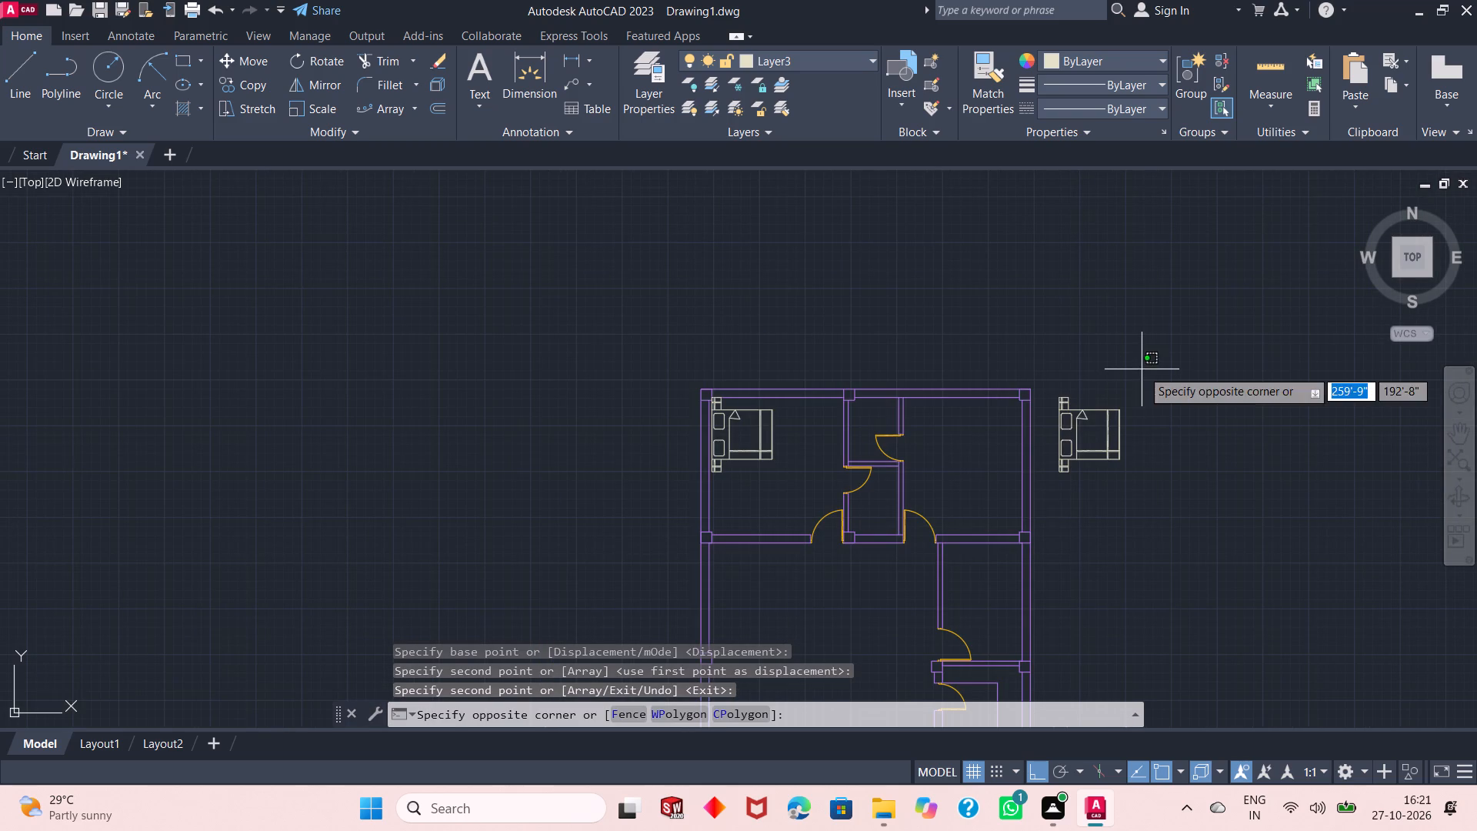
left_click(1049, 521)
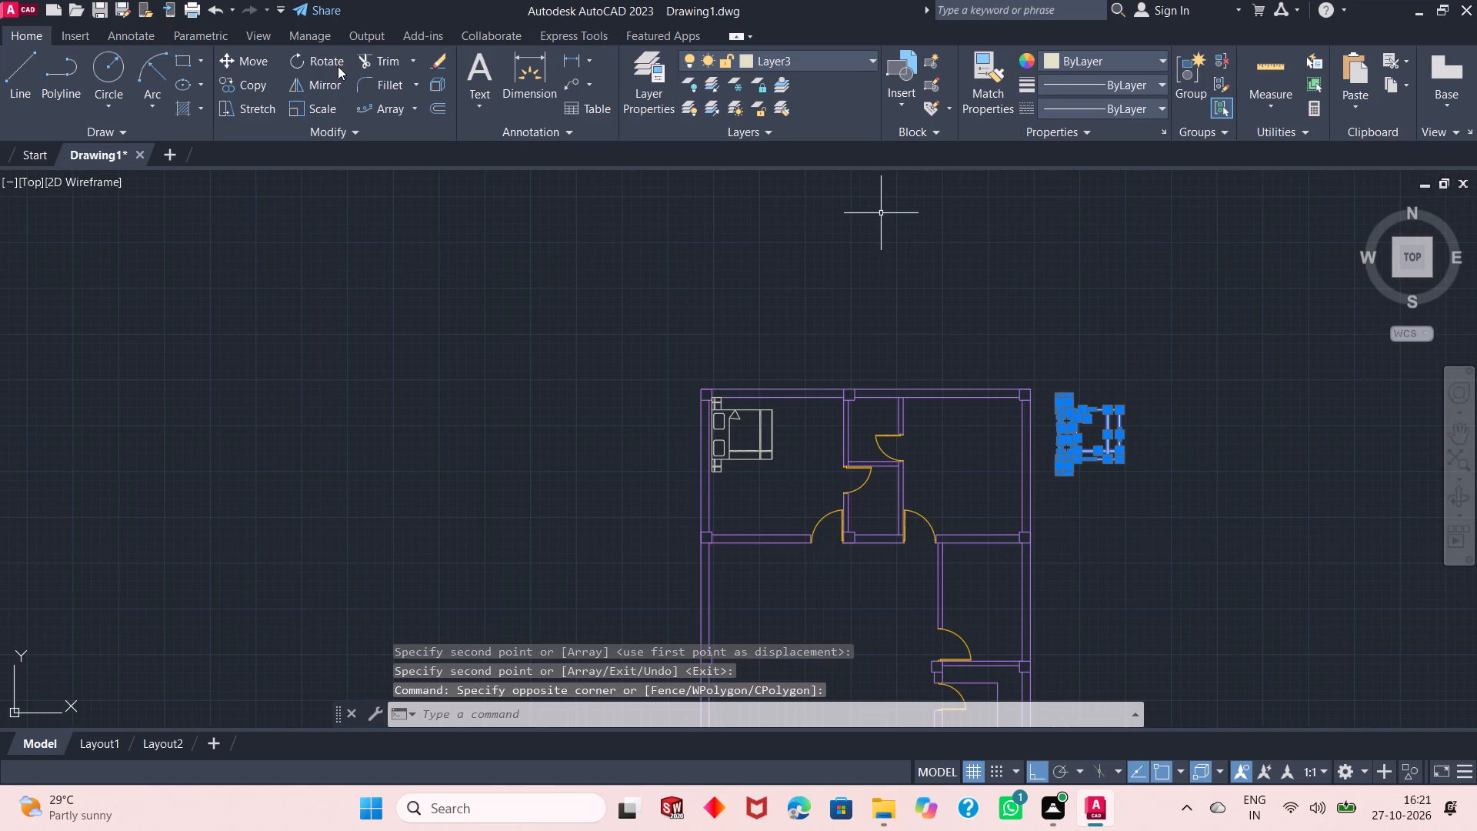
left_click(322, 63)
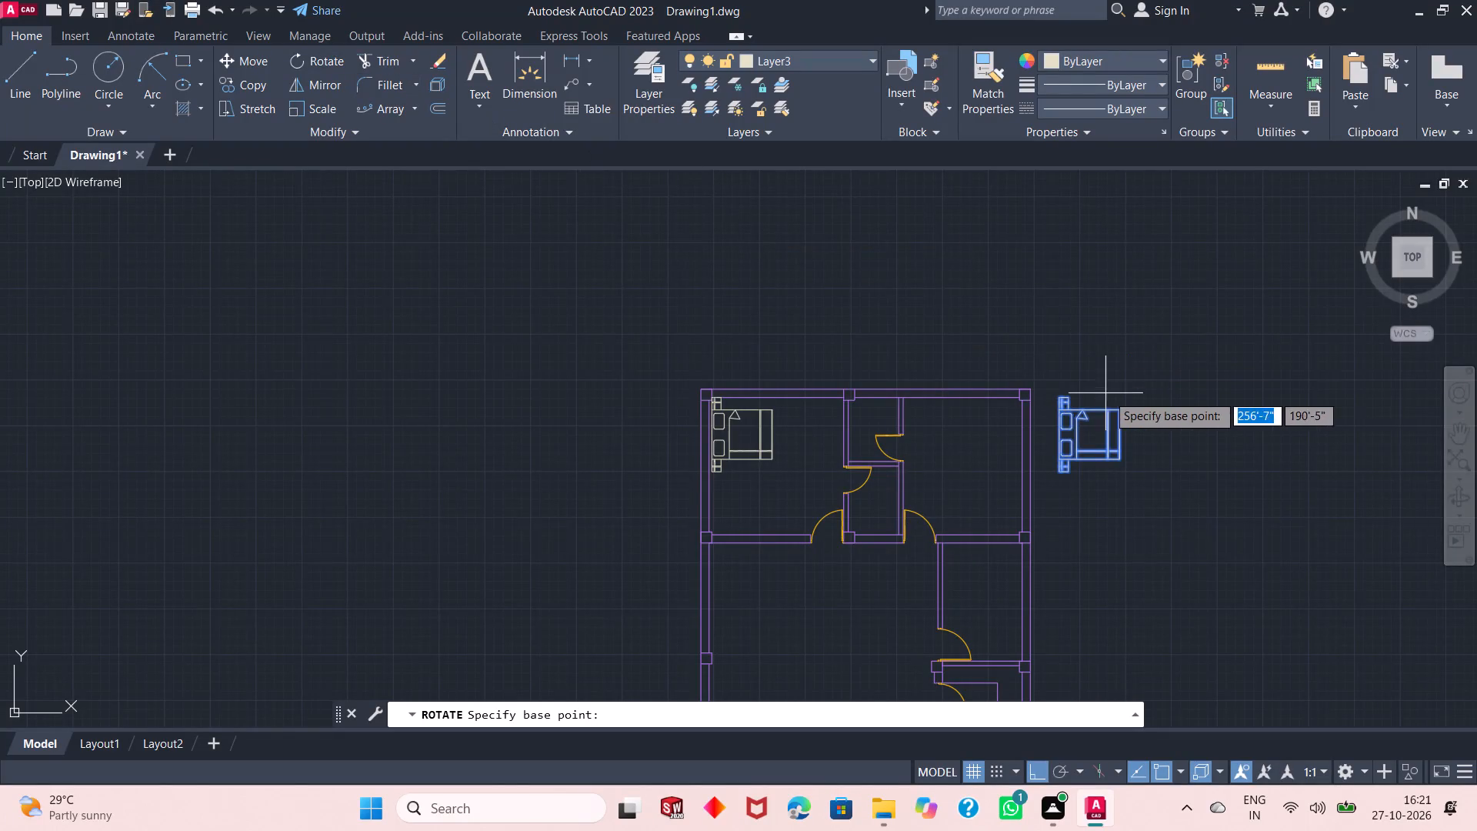
left_click(1119, 405)
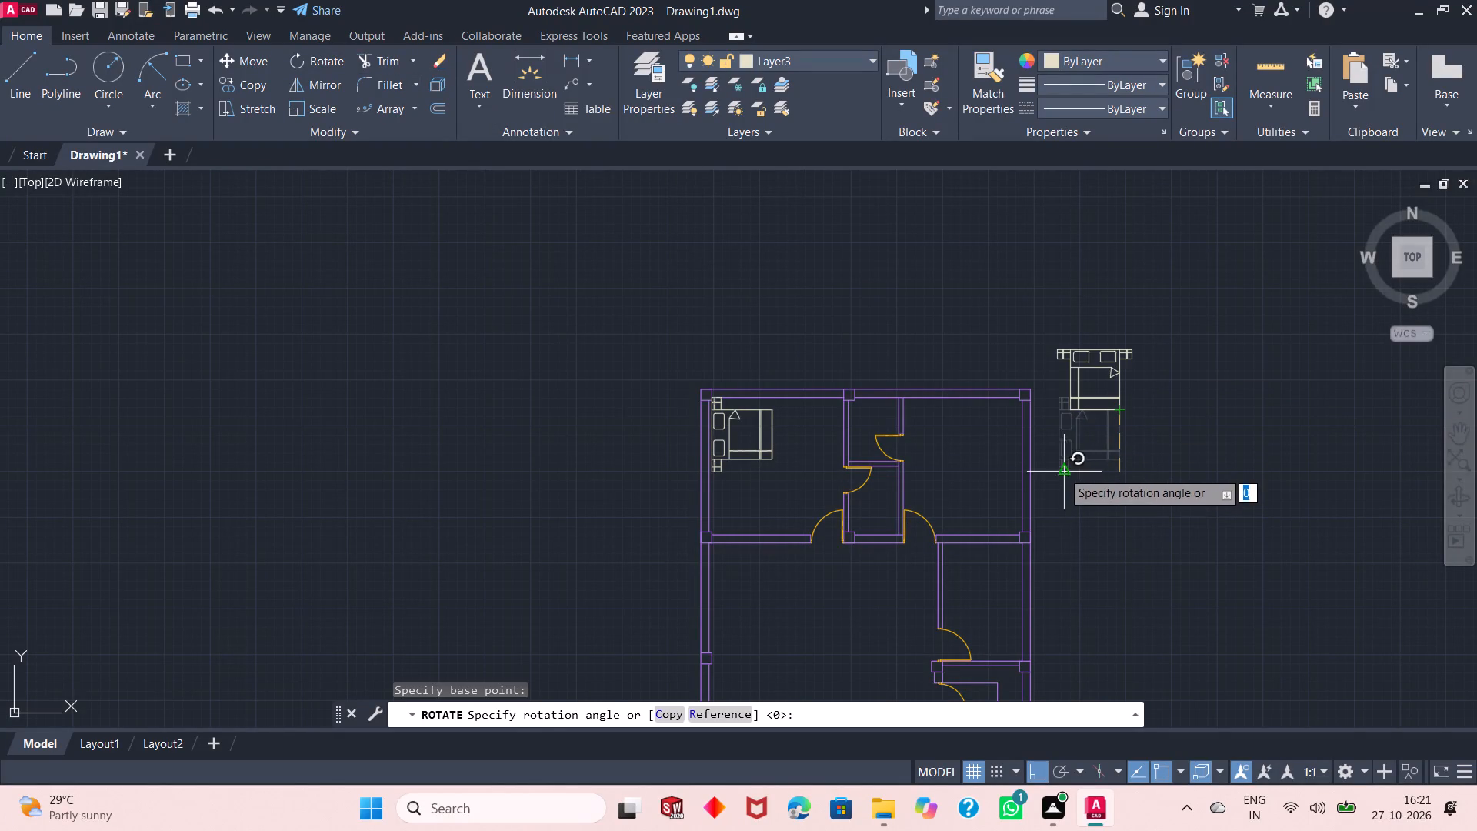
left_click(1071, 410)
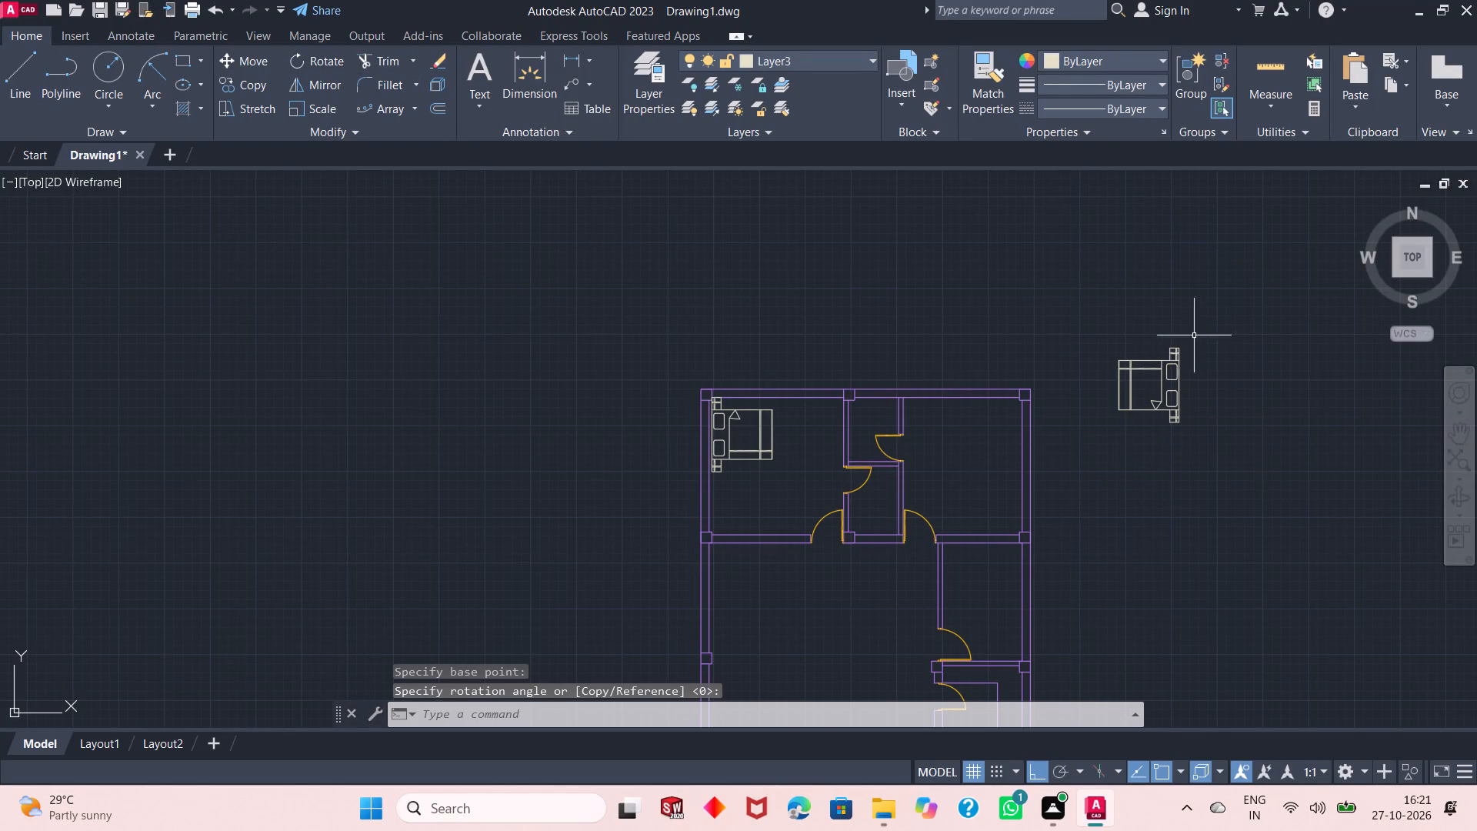
With Ortho off, move the rotated bed set by its upper-right corner to the upper-right room's inner top corner against the right wall.
left_click(1239, 324)
left_click(1103, 449)
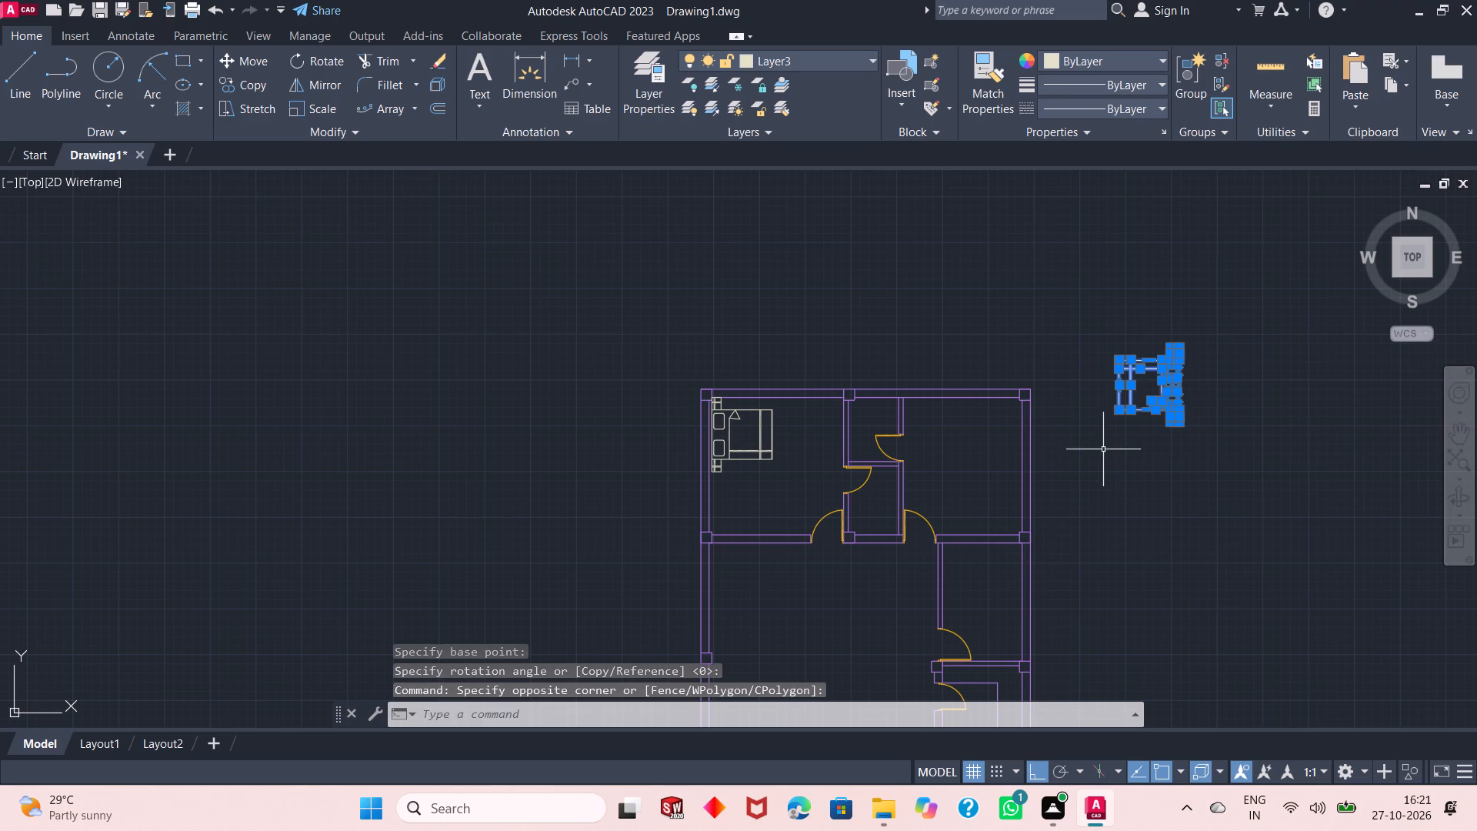
left_click(1034, 773)
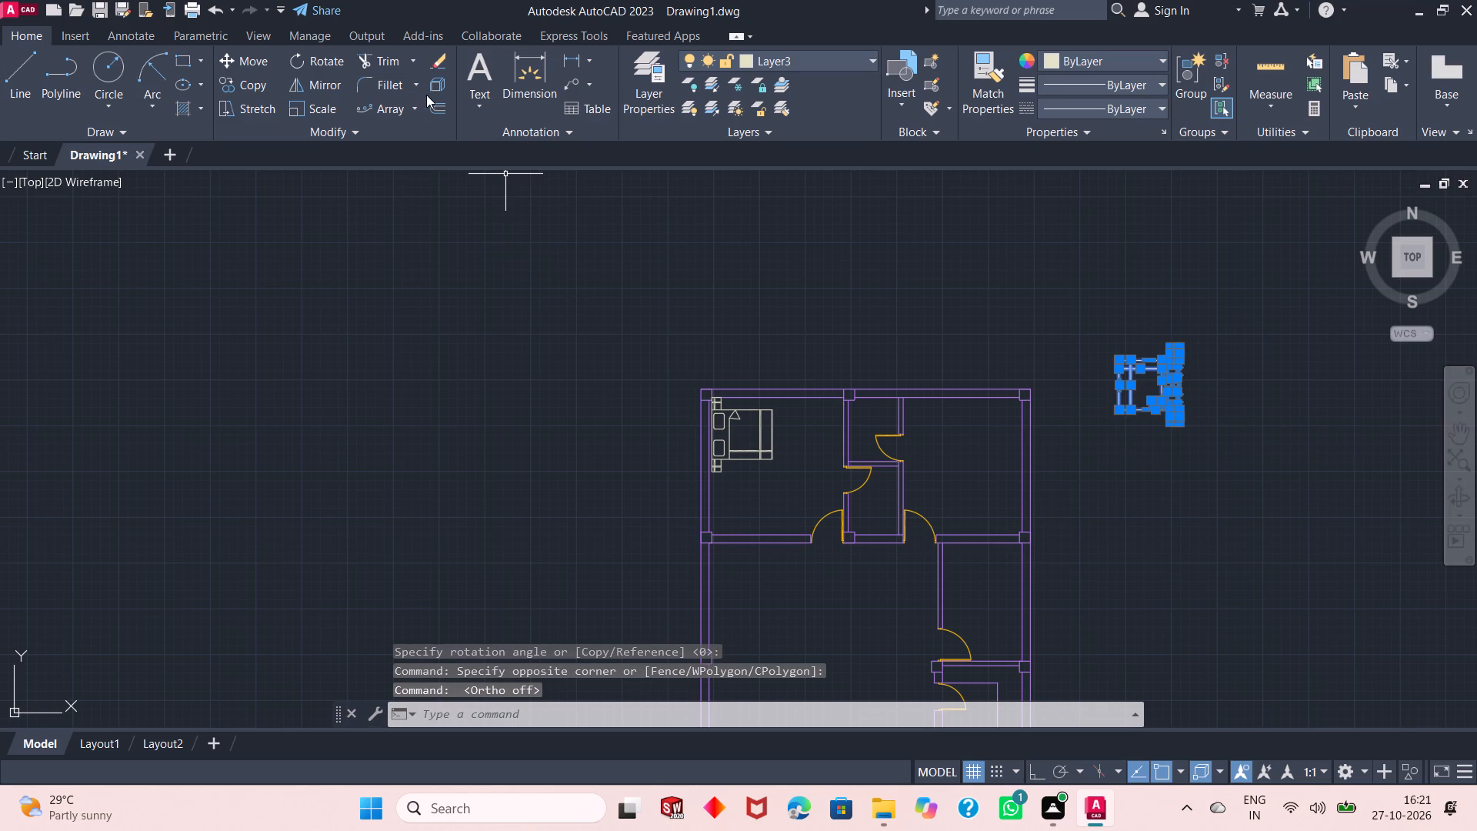
left_click(245, 63)
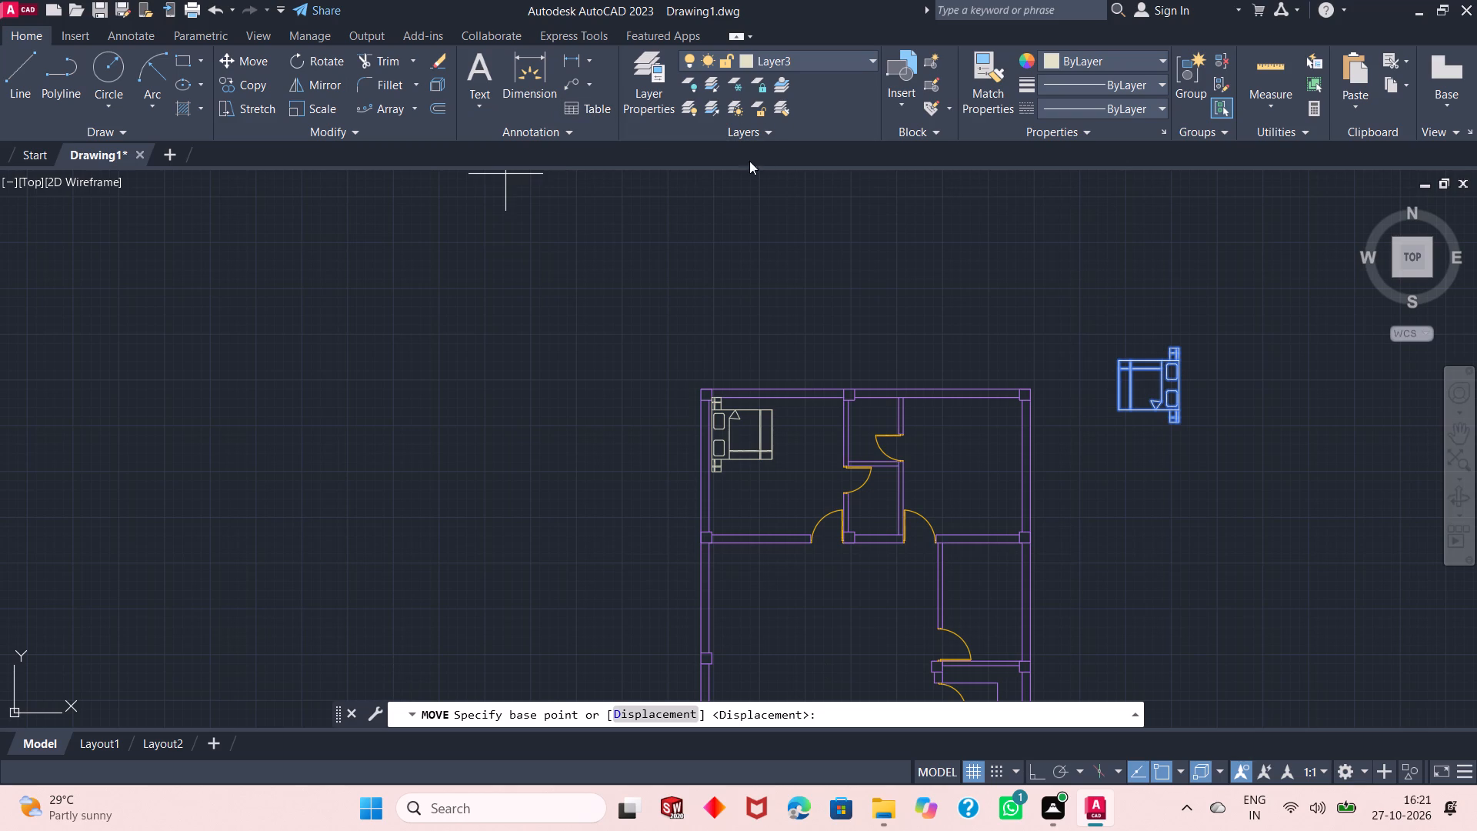
scroll(1183, 351, "up", 2, "ctrl")
left_click(1168, 342)
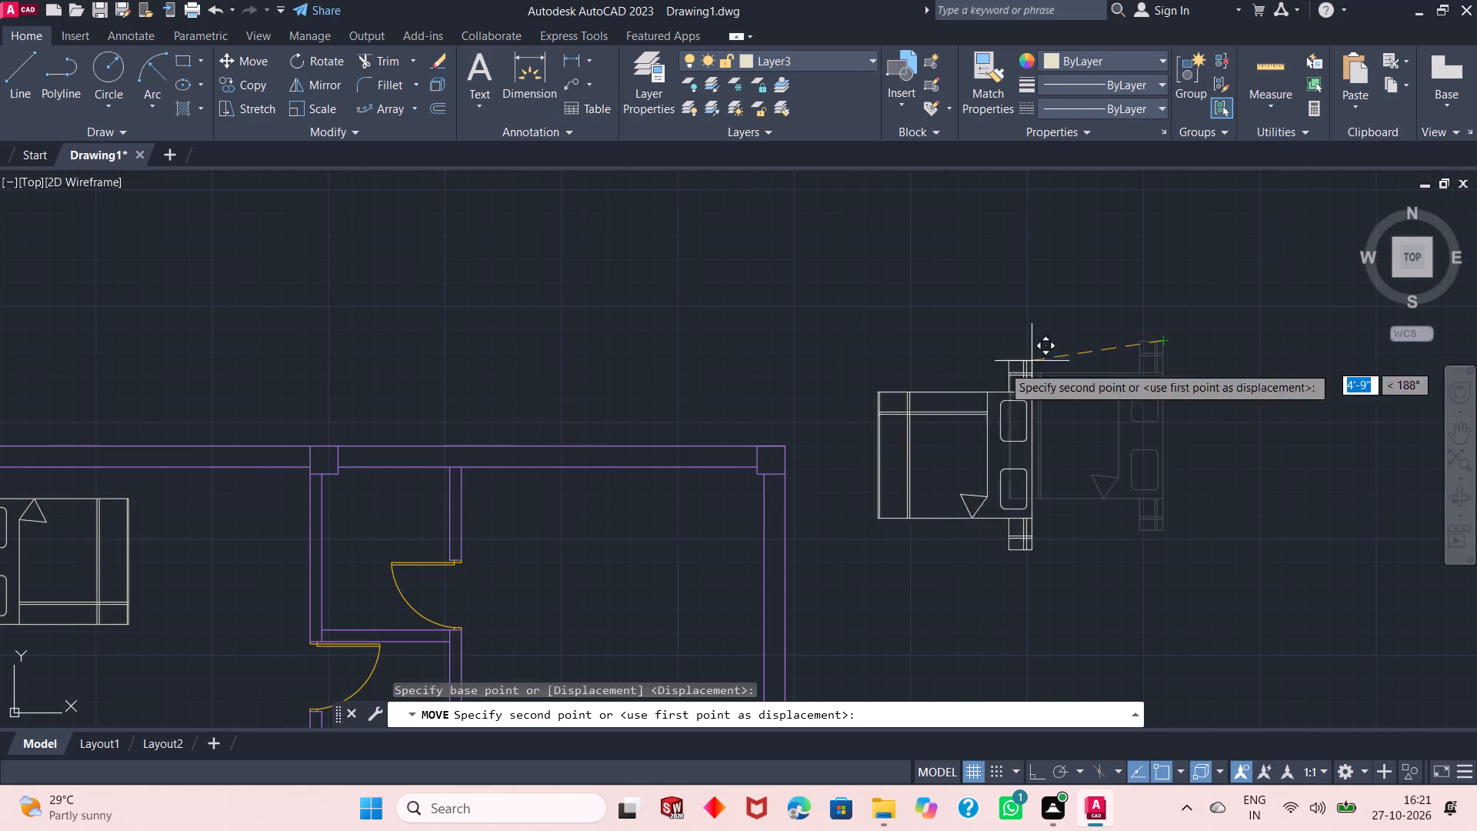
left_click(754, 469)
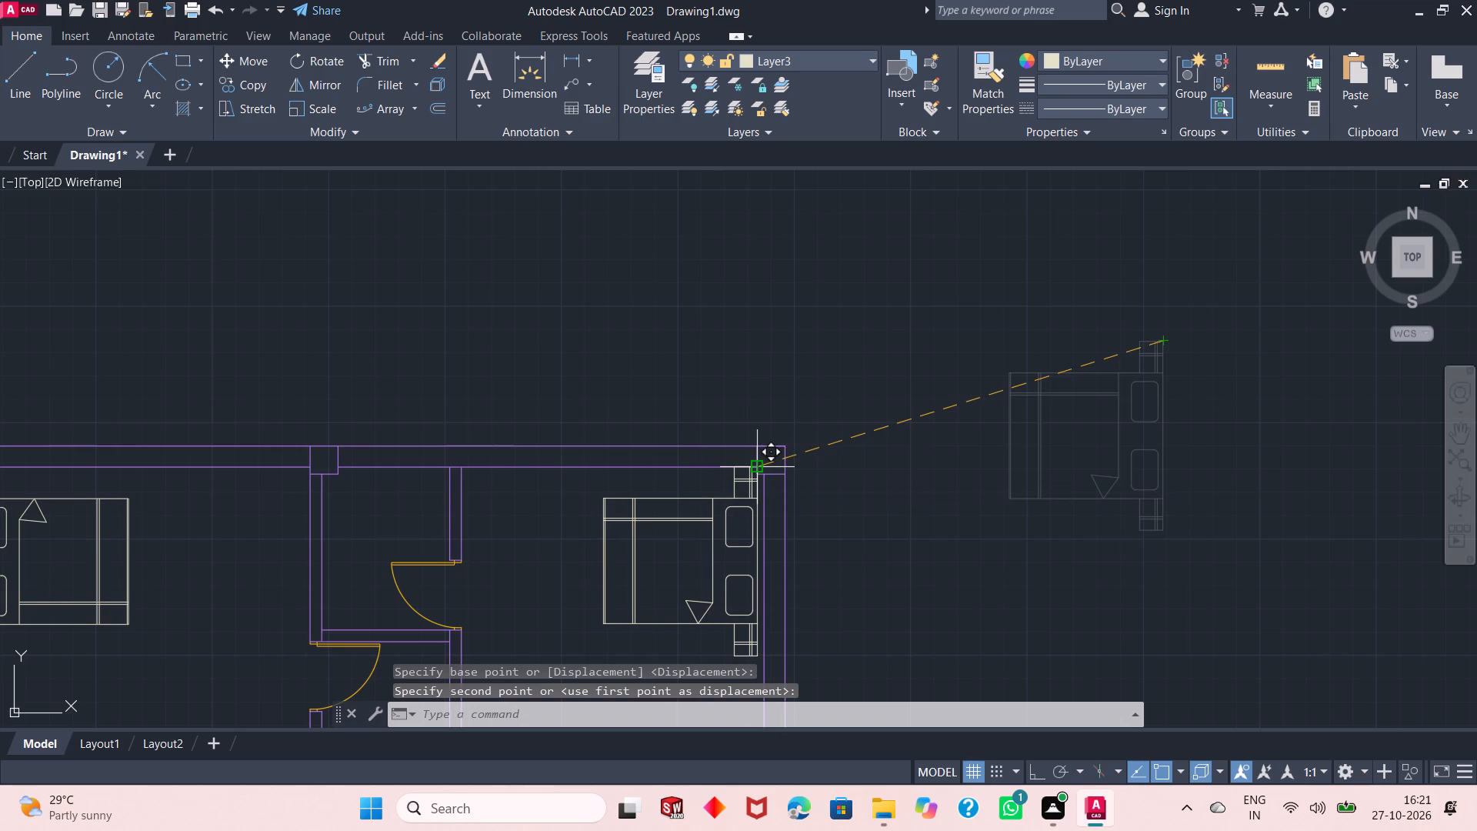
Make Layer2 the current layer.
scroll(860, 378, "down", 2, "ctrl")
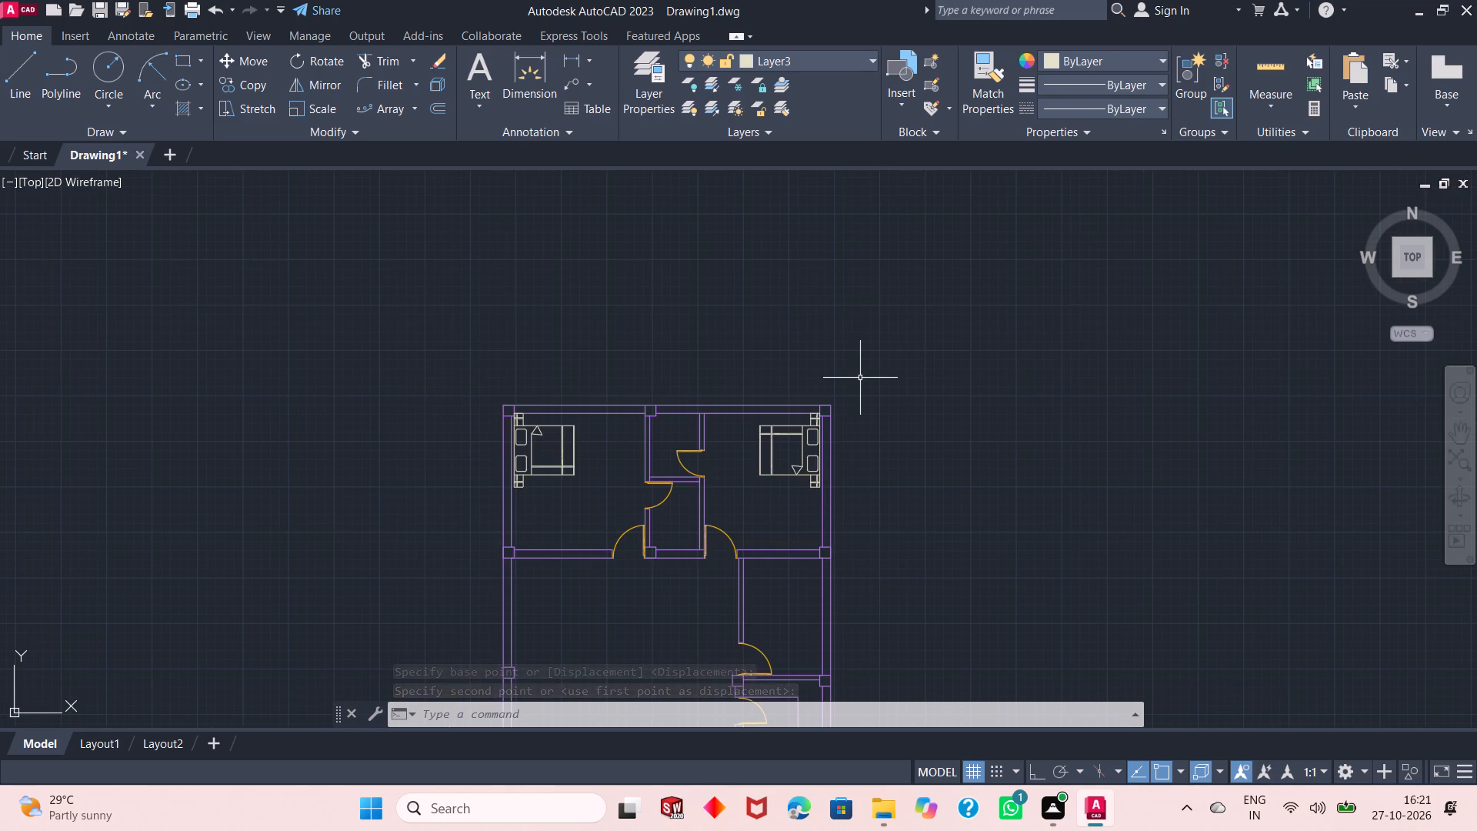
scroll(668, 427, "up", 1, "ctrl")
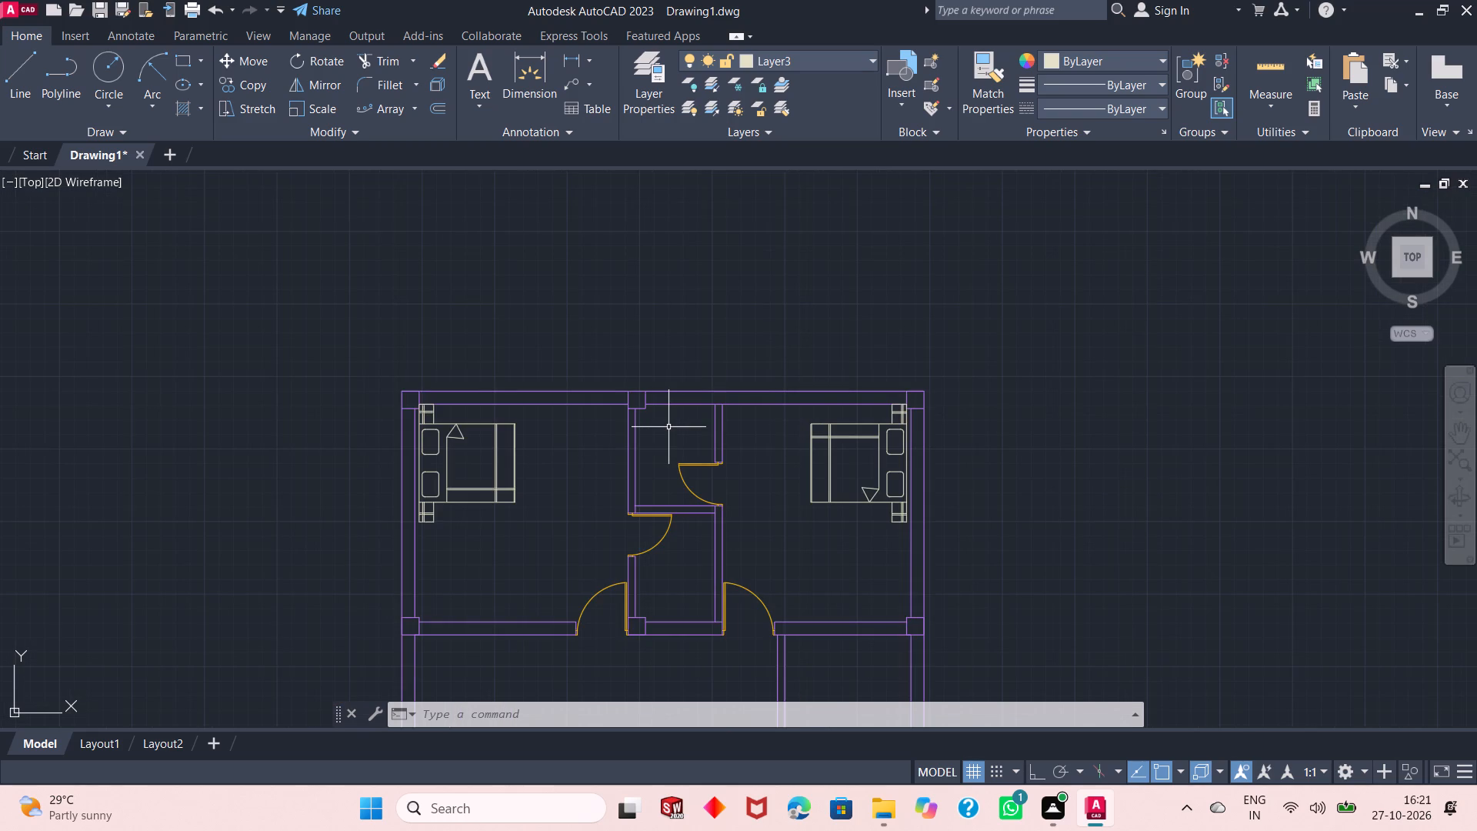
left_click(824, 59)
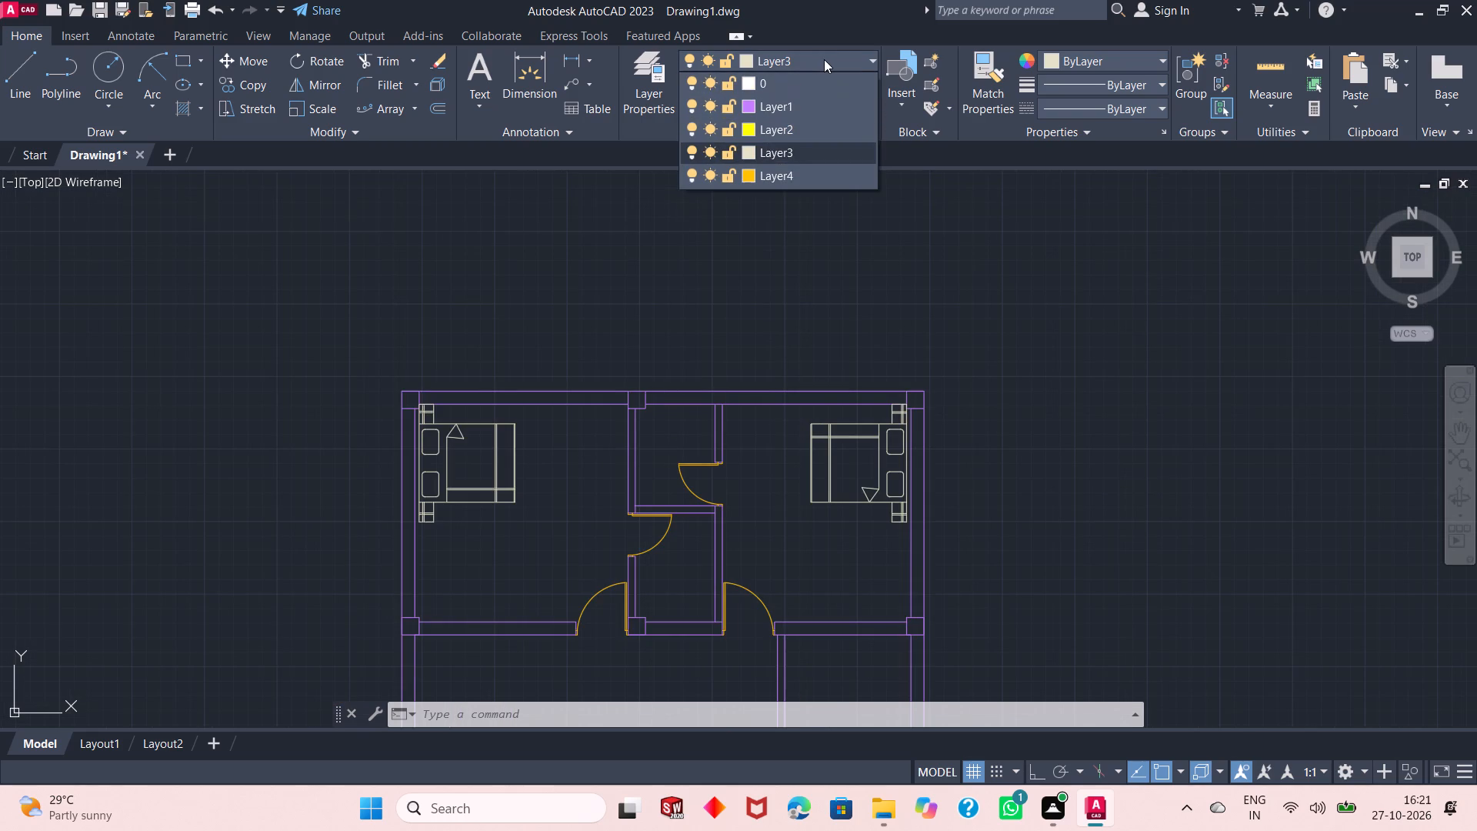
left_click(782, 132)
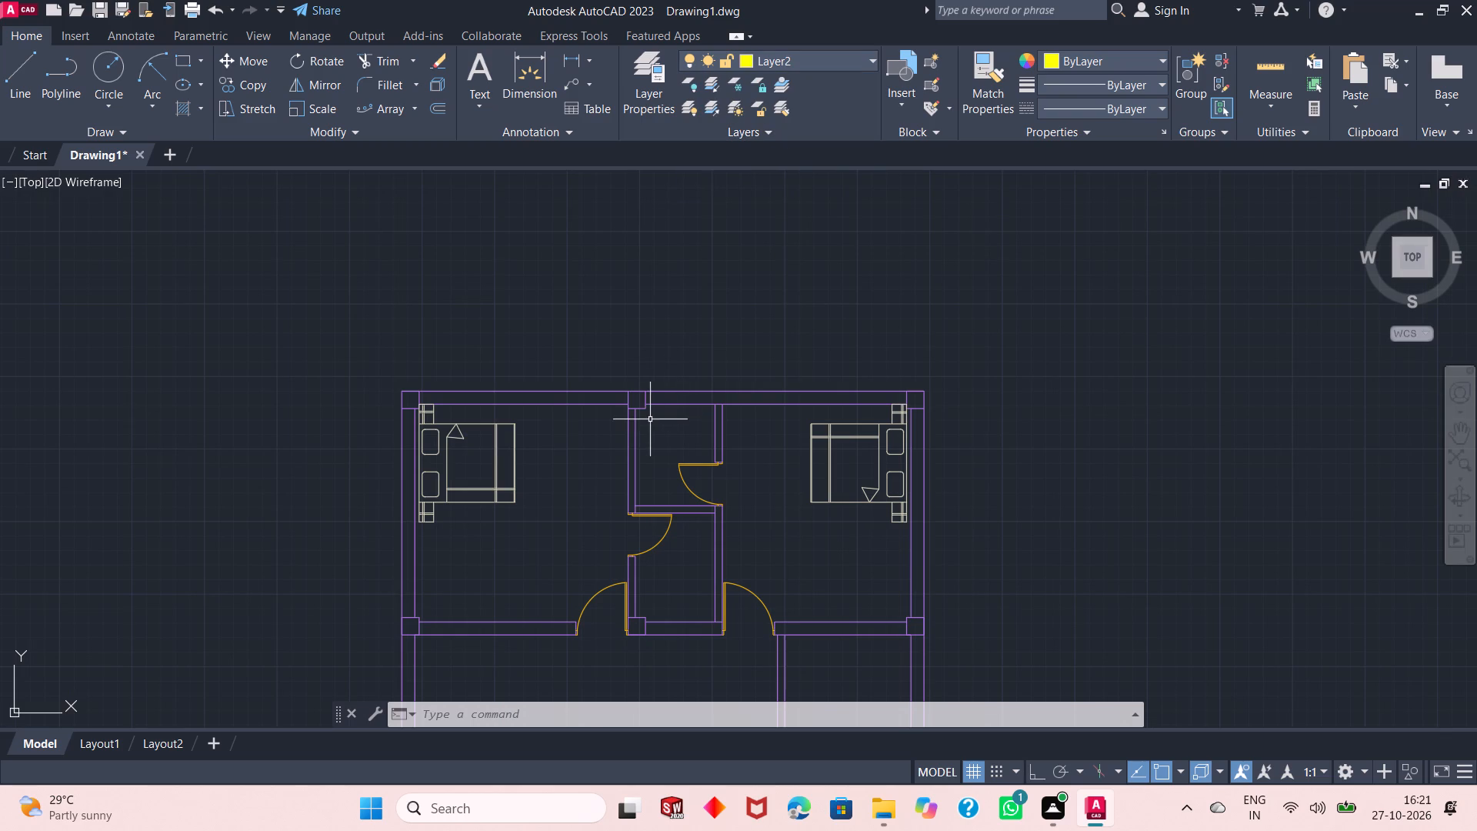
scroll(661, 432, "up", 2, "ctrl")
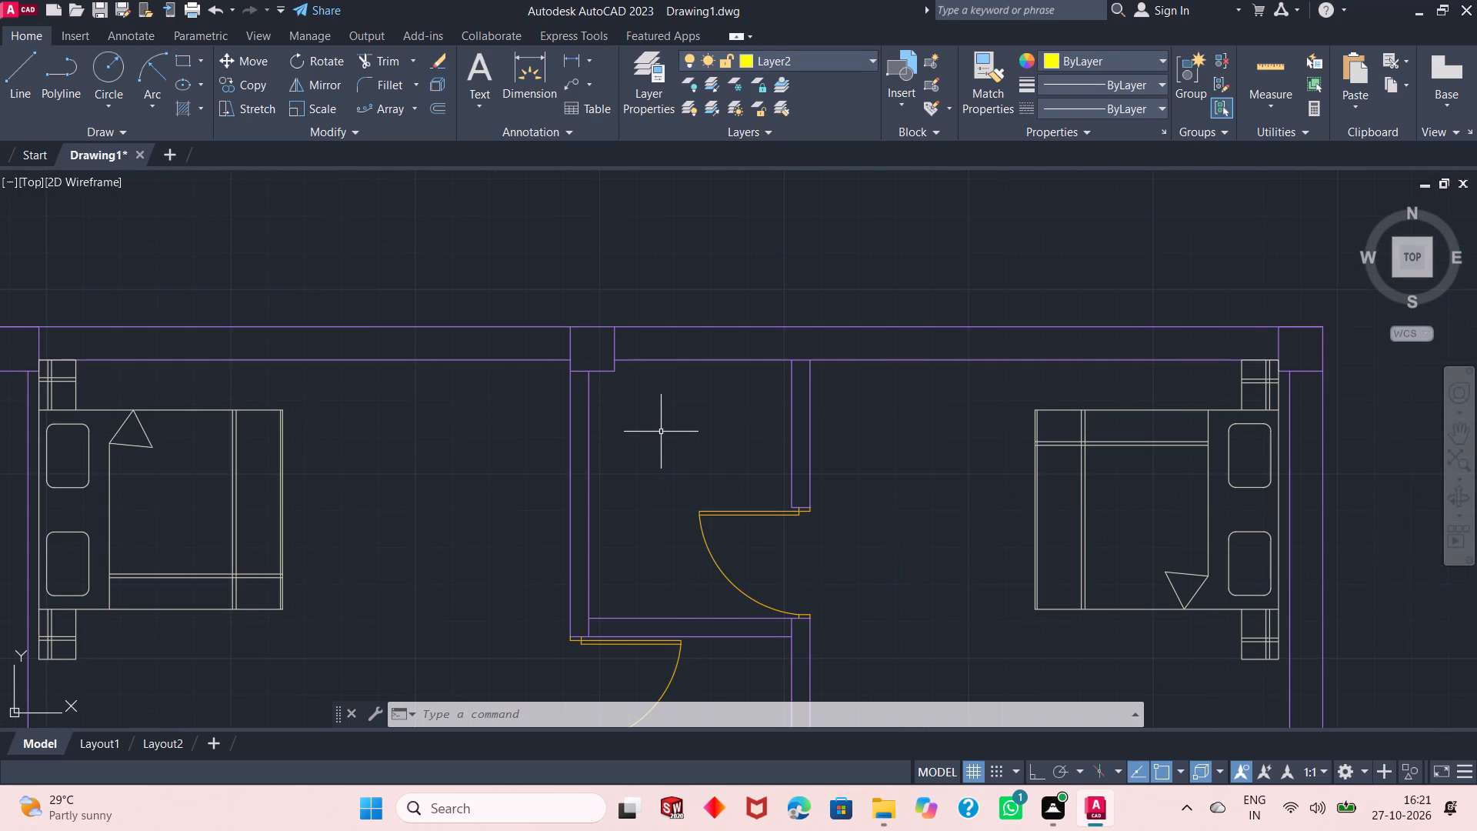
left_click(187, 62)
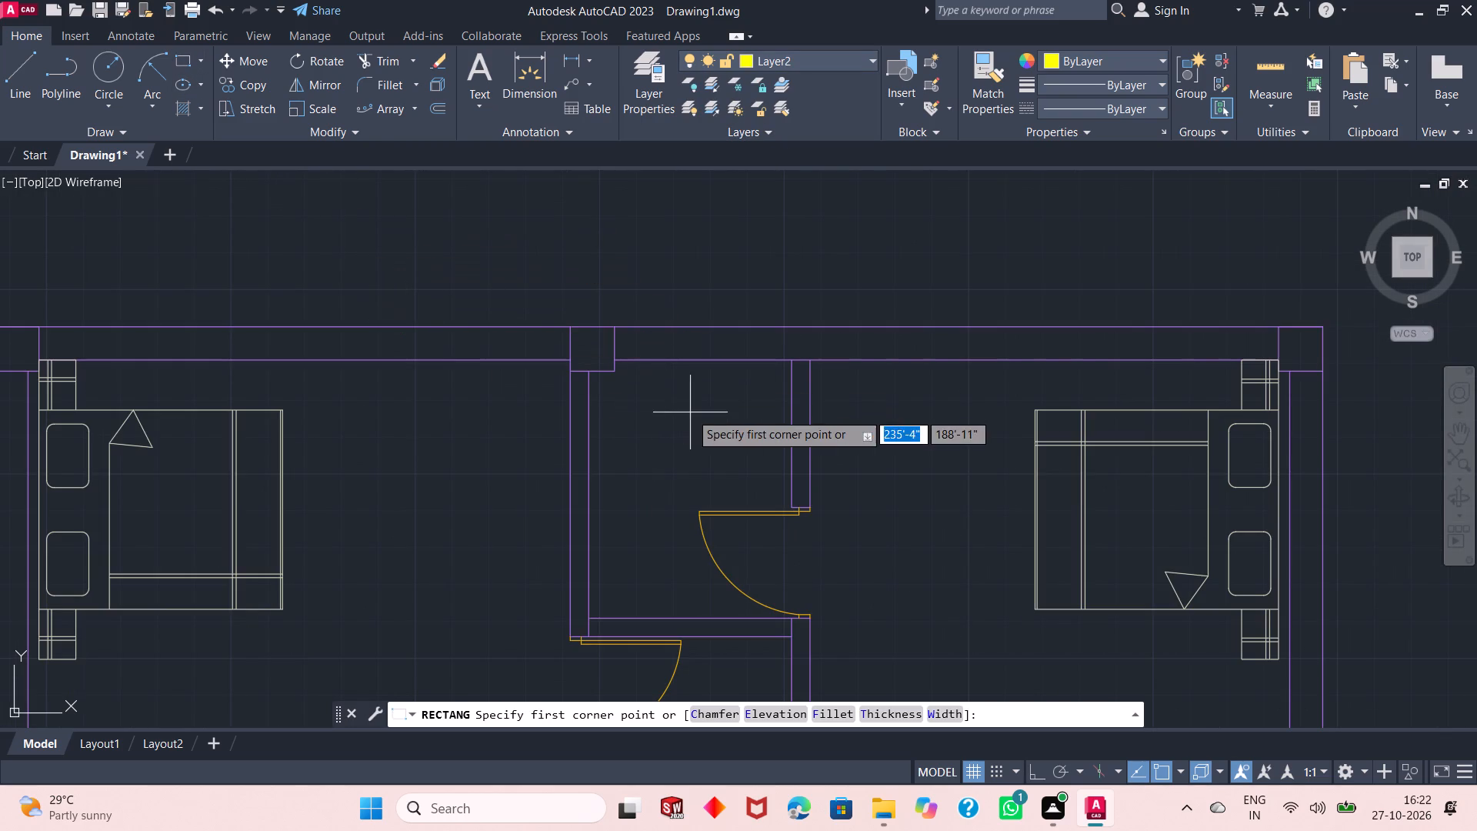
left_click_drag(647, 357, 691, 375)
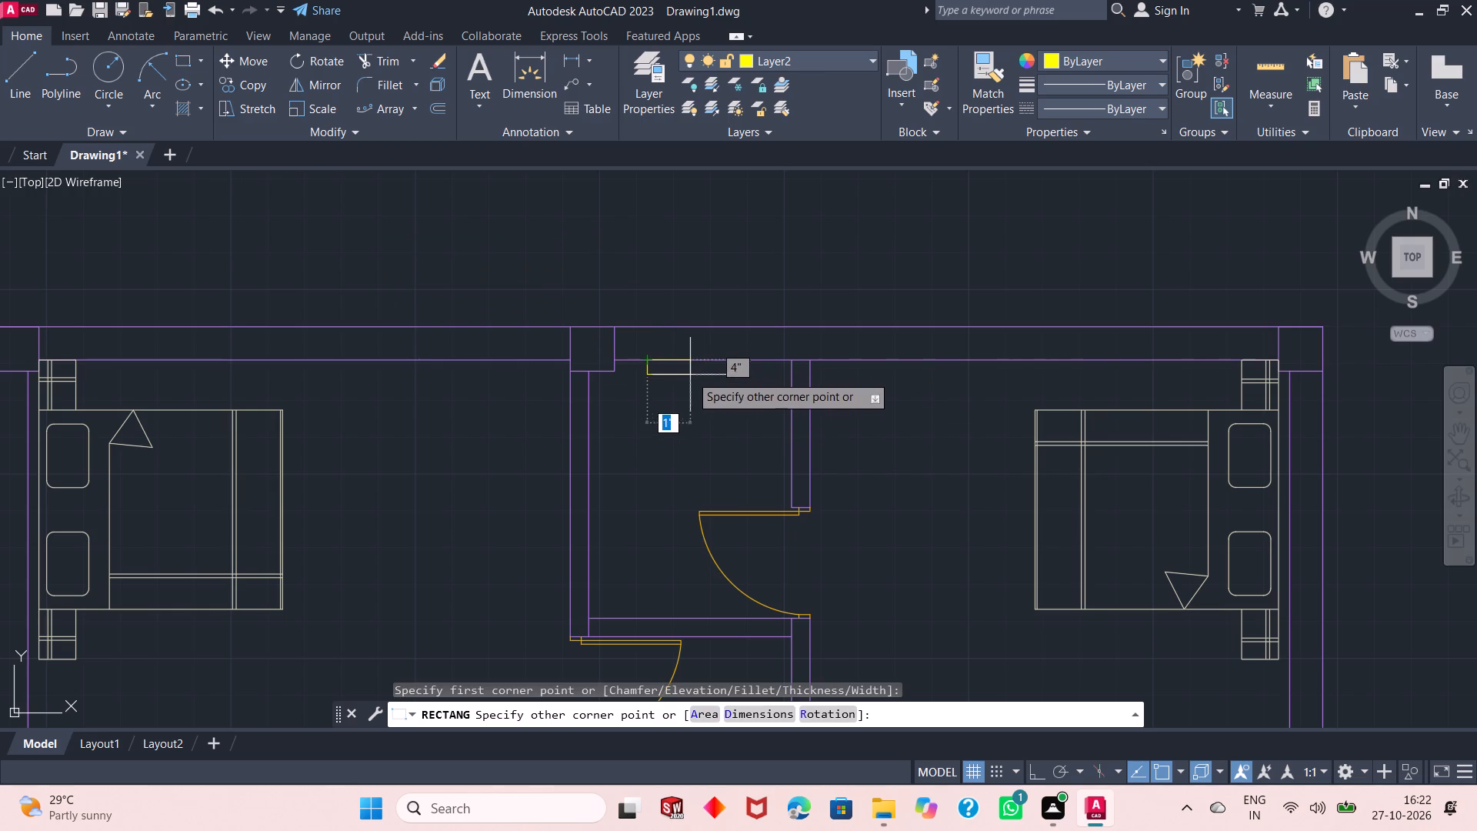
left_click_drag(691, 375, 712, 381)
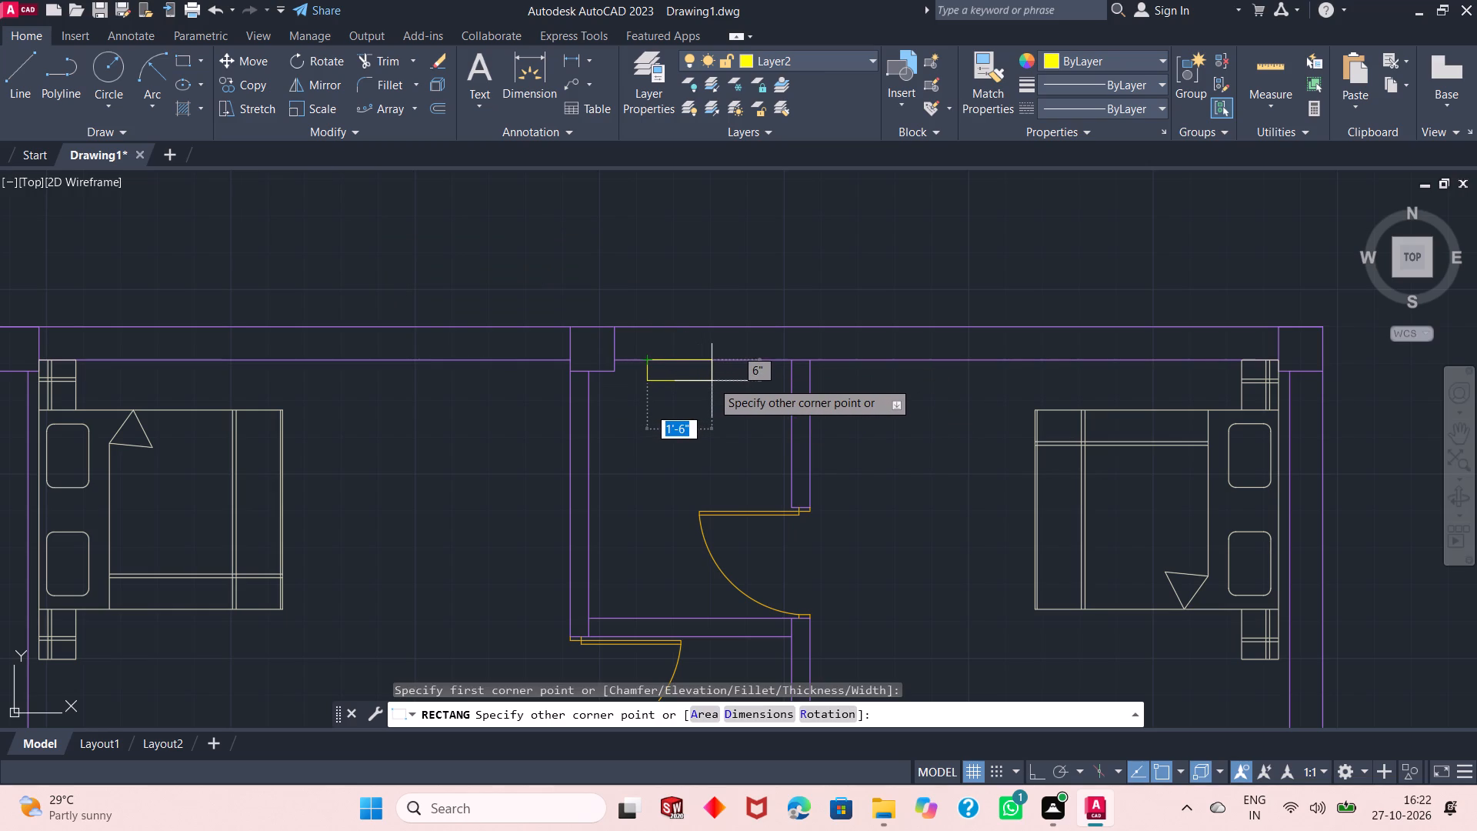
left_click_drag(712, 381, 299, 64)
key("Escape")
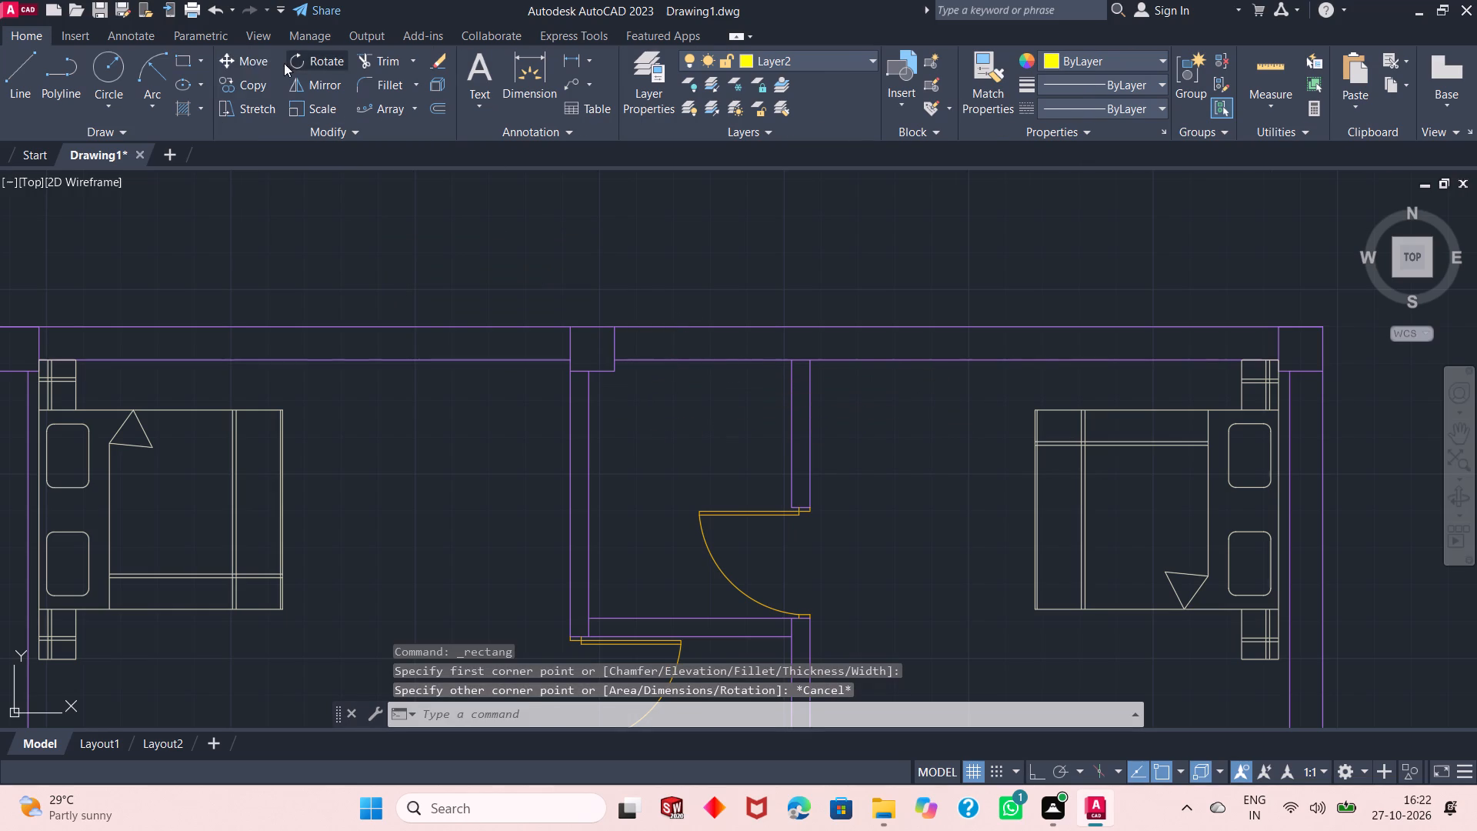
Draw a toilet tank rectangle about 1'-9" by 6" against the top wall of the small room between the bedrooms.
left_click(182, 62)
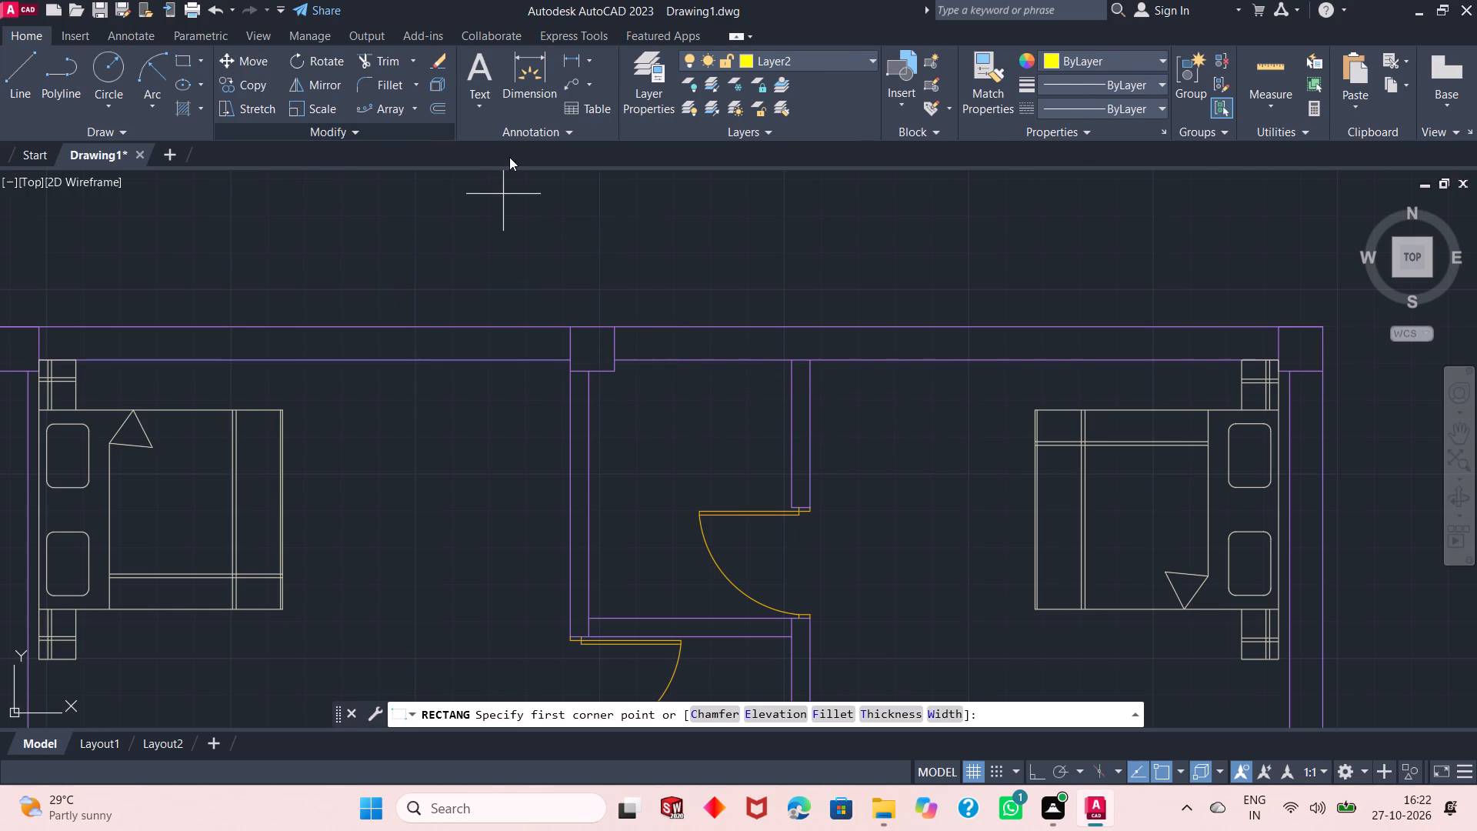
left_click(635, 361)
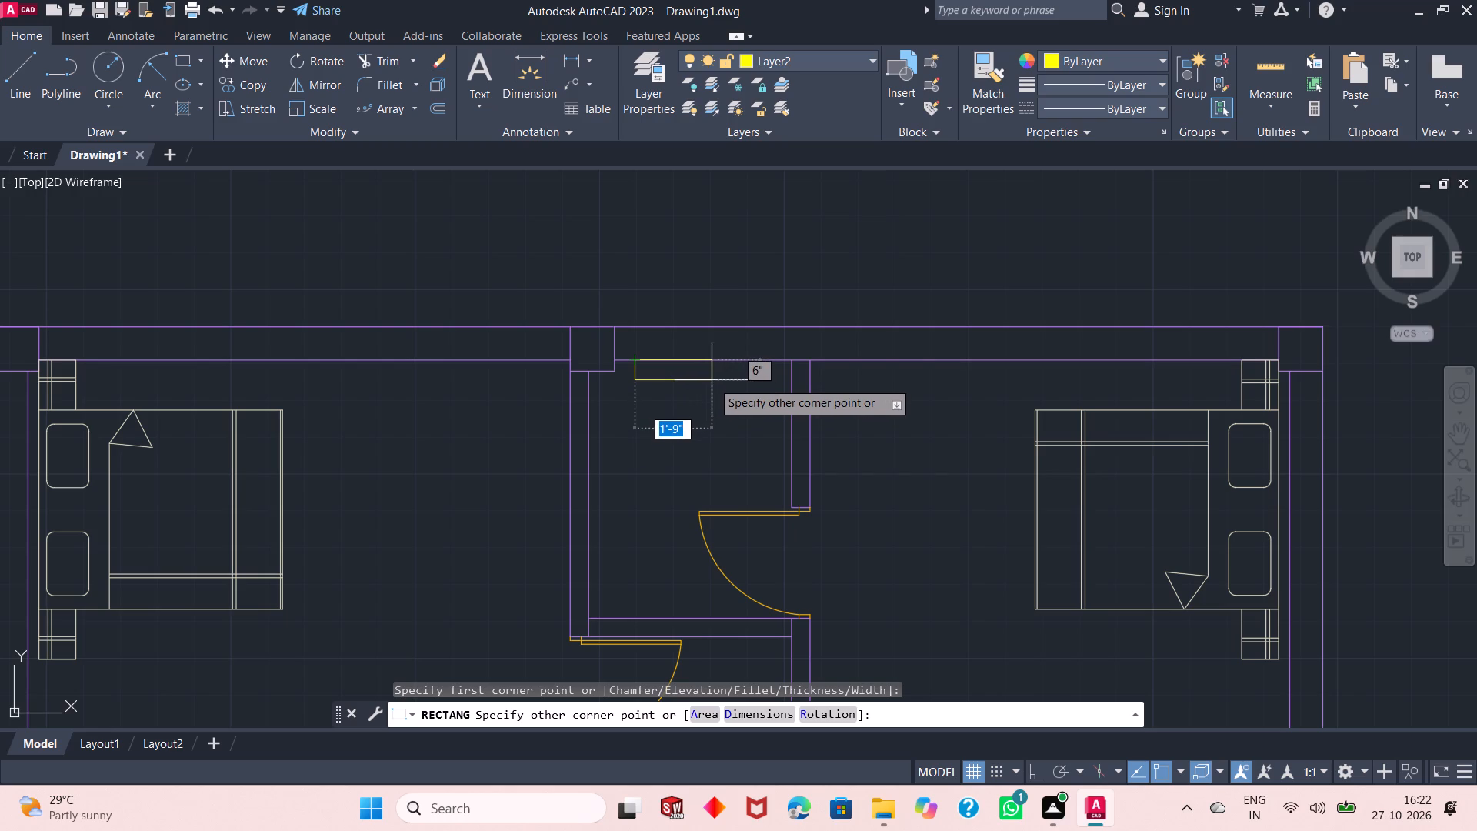
left_click(711, 380)
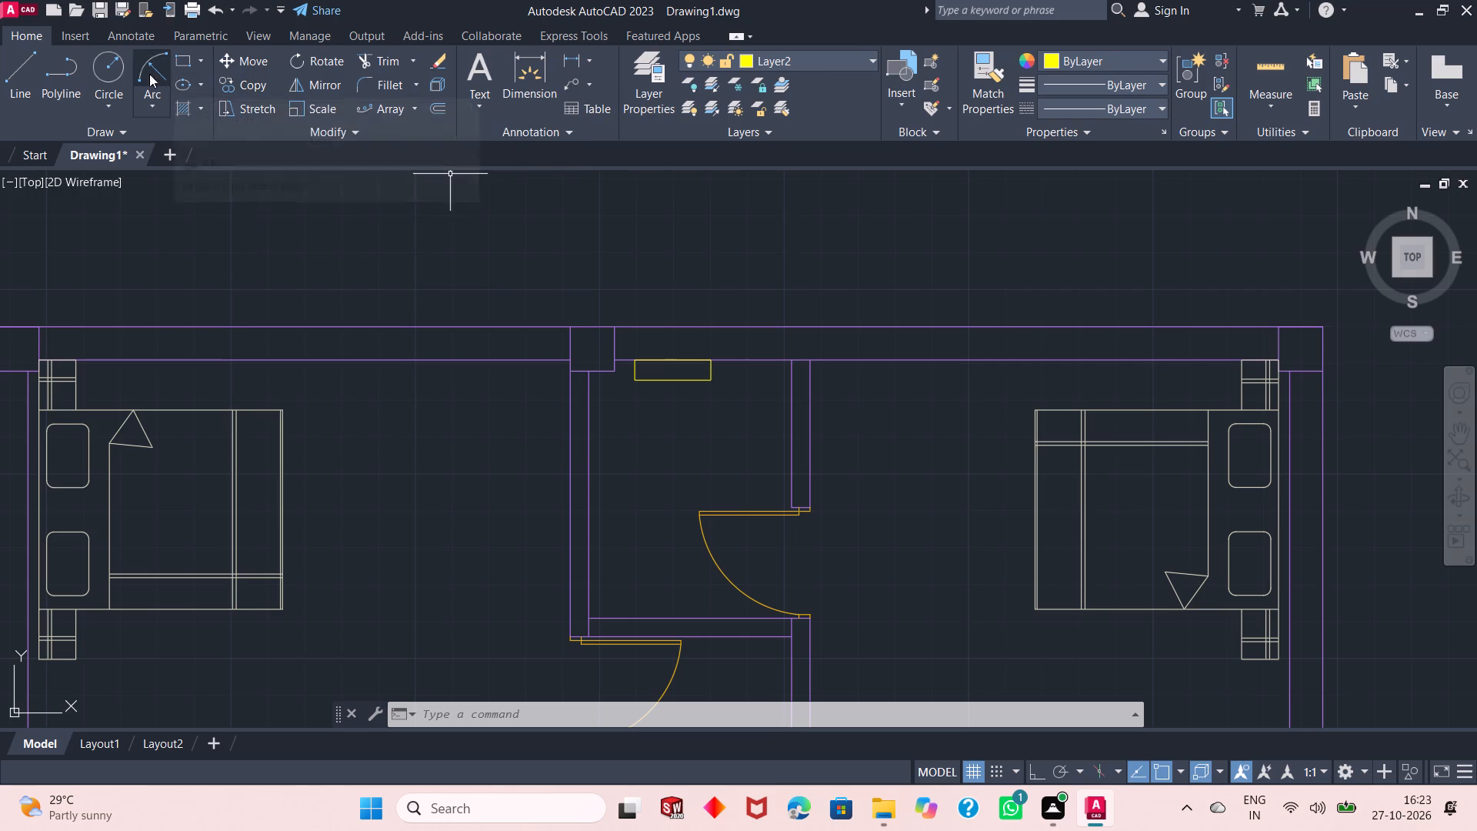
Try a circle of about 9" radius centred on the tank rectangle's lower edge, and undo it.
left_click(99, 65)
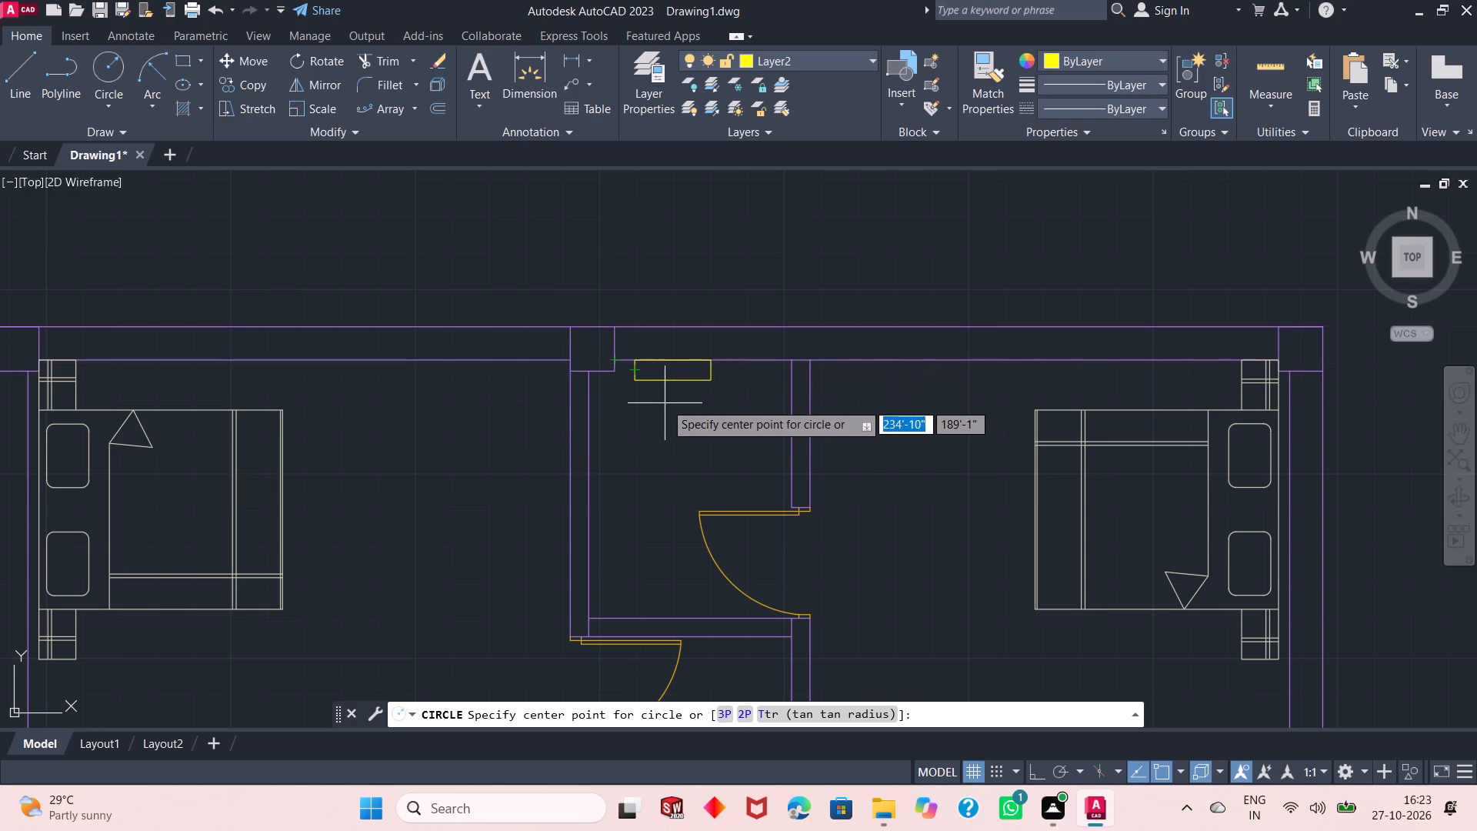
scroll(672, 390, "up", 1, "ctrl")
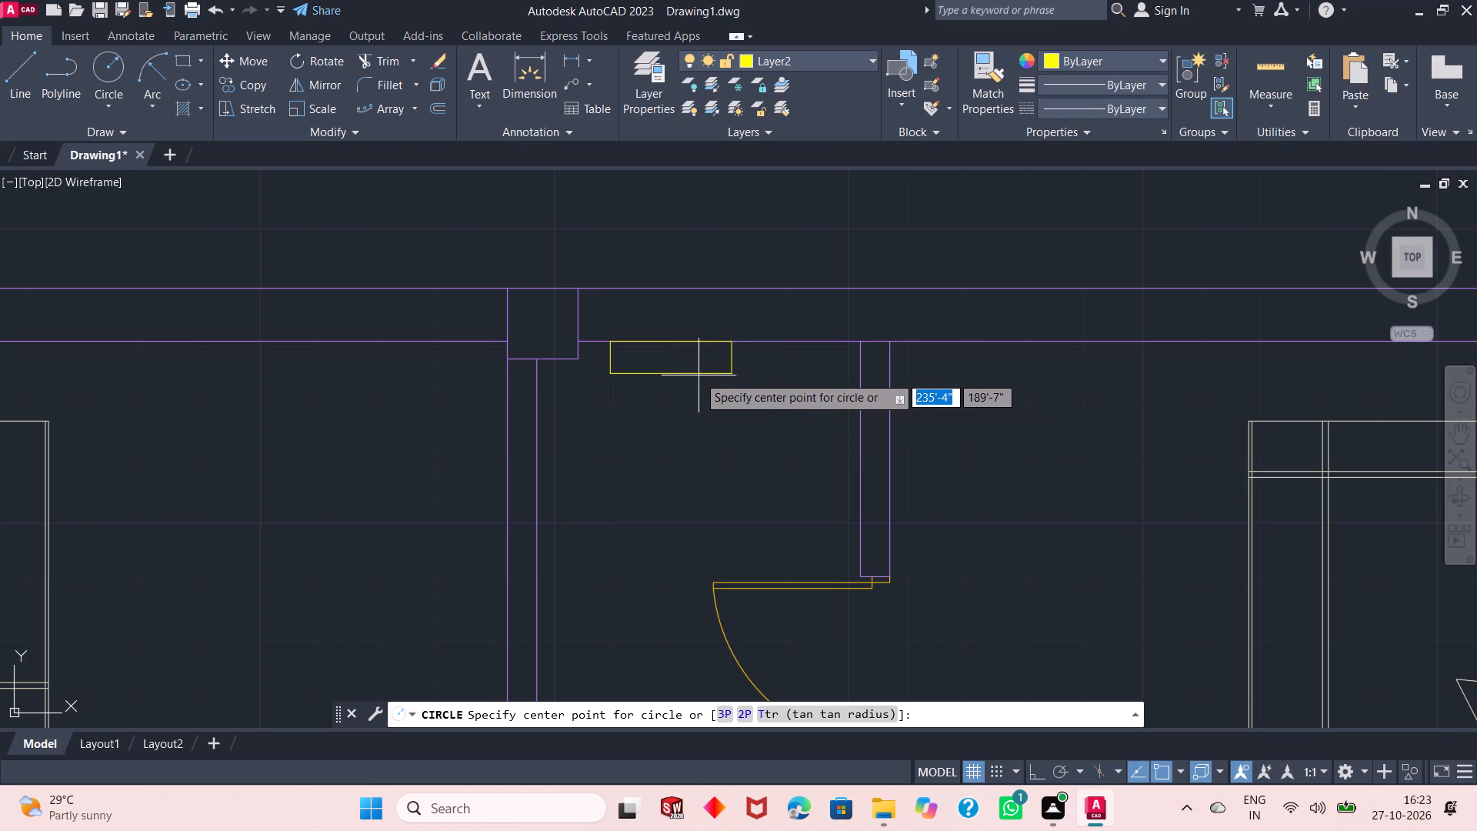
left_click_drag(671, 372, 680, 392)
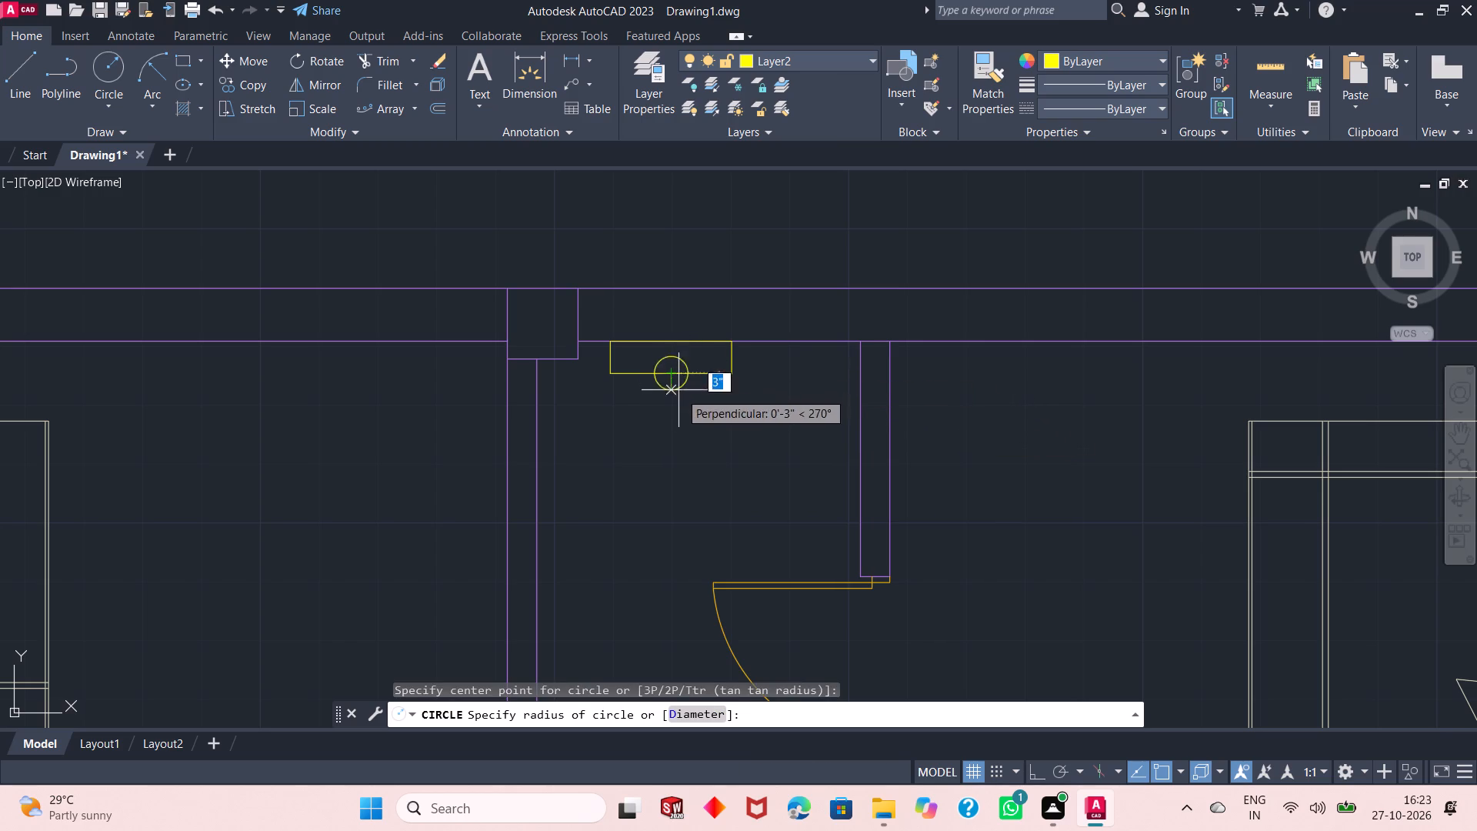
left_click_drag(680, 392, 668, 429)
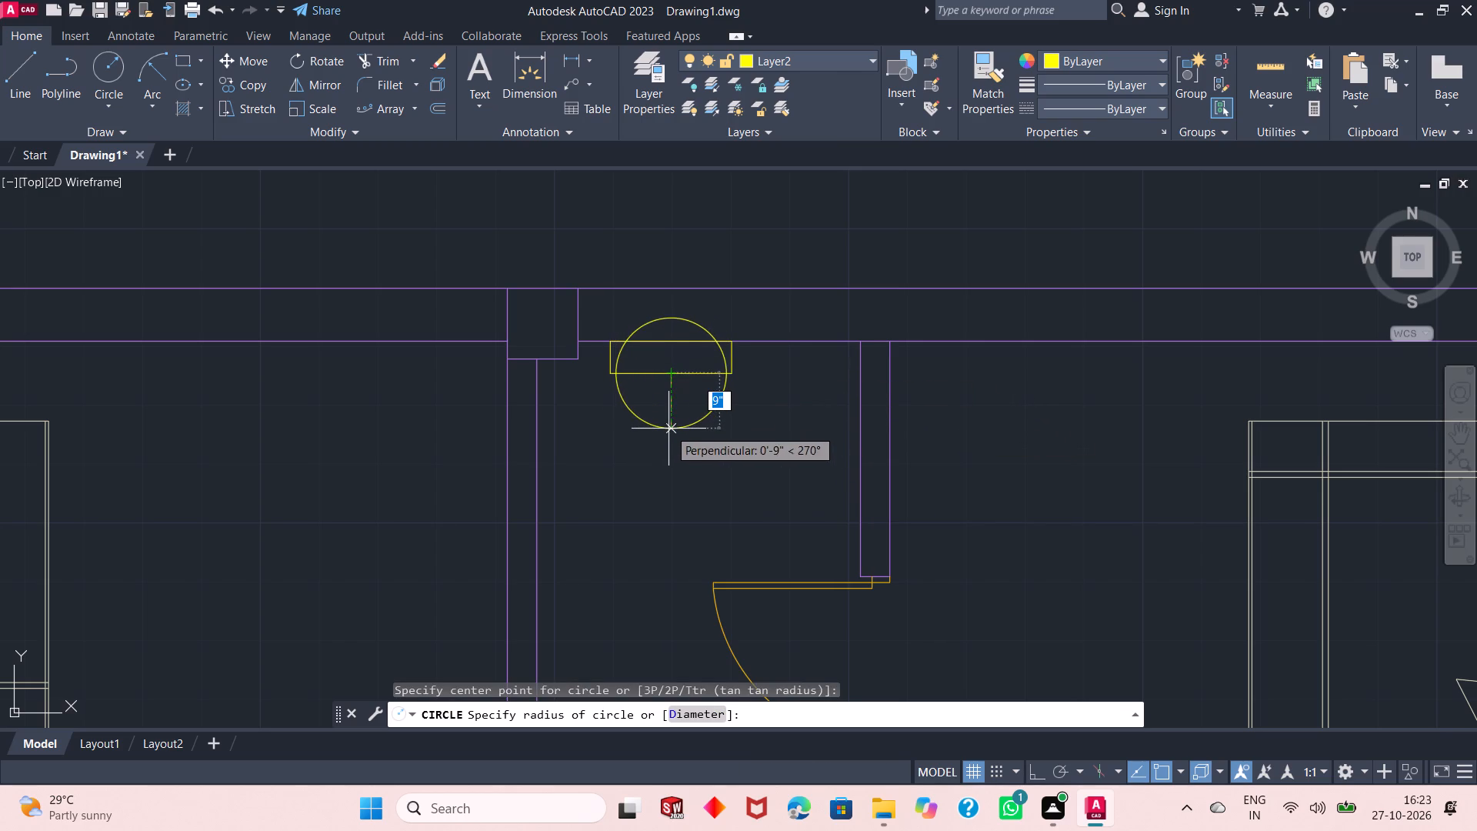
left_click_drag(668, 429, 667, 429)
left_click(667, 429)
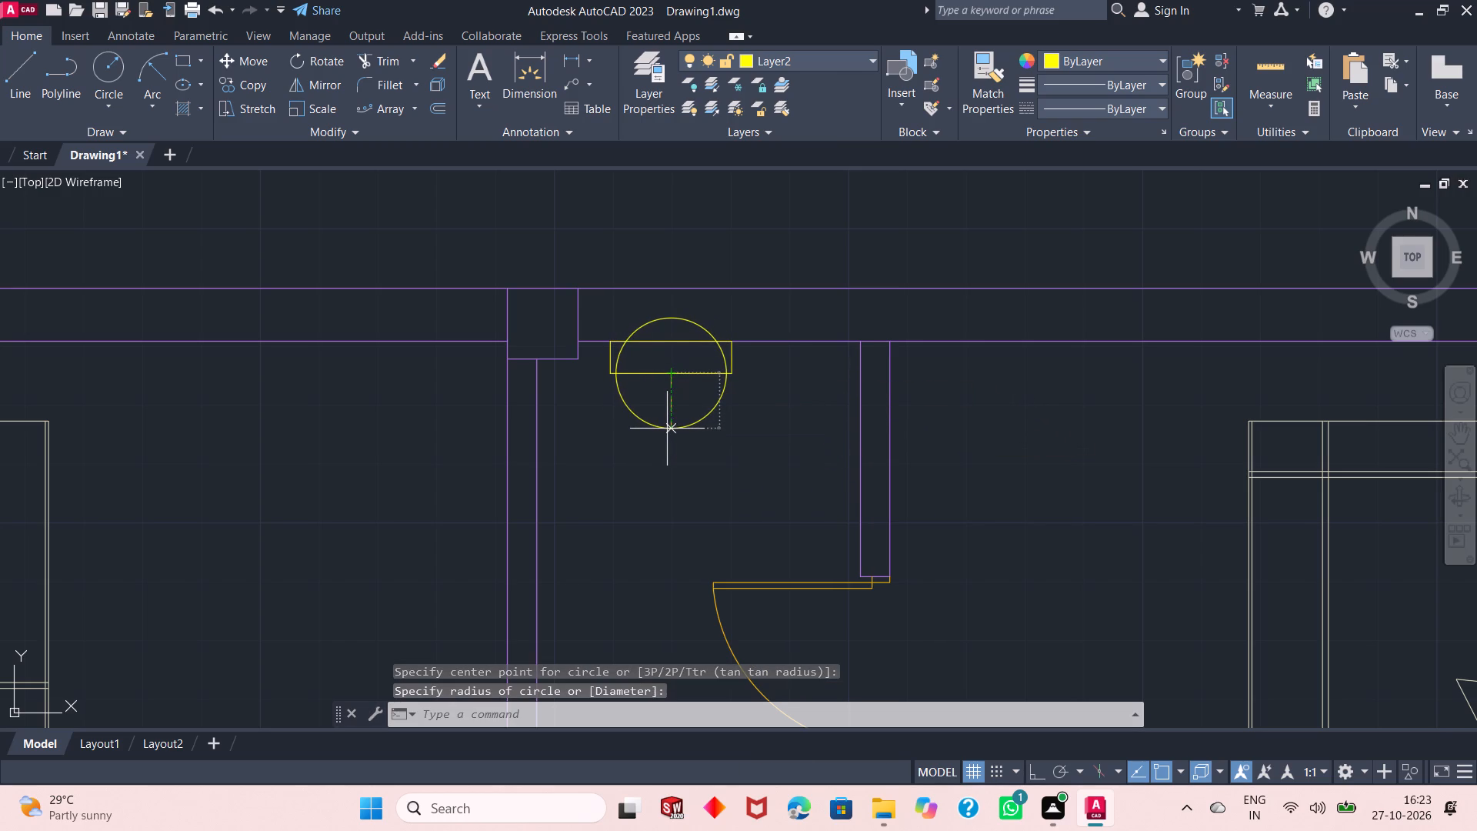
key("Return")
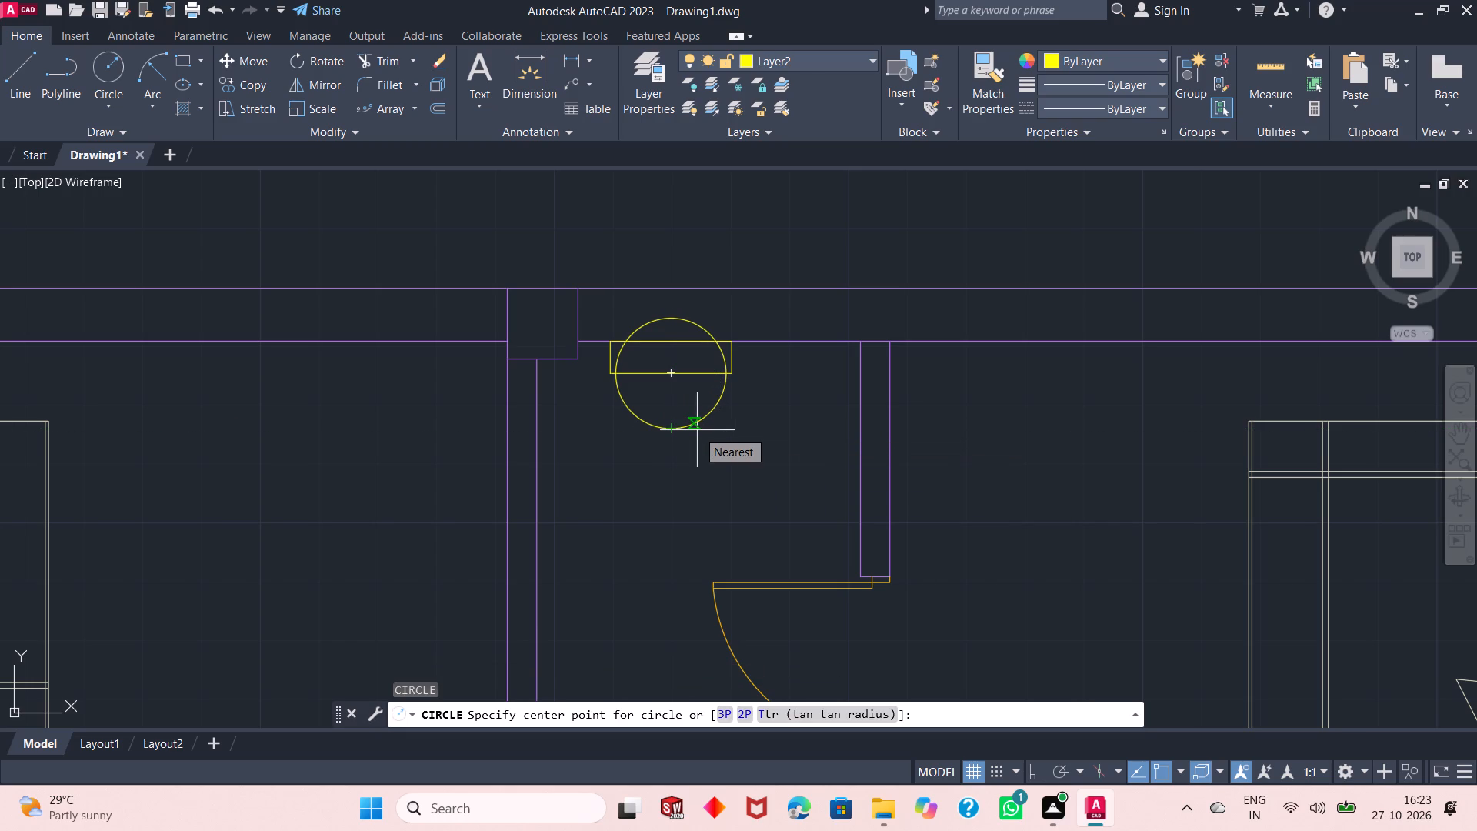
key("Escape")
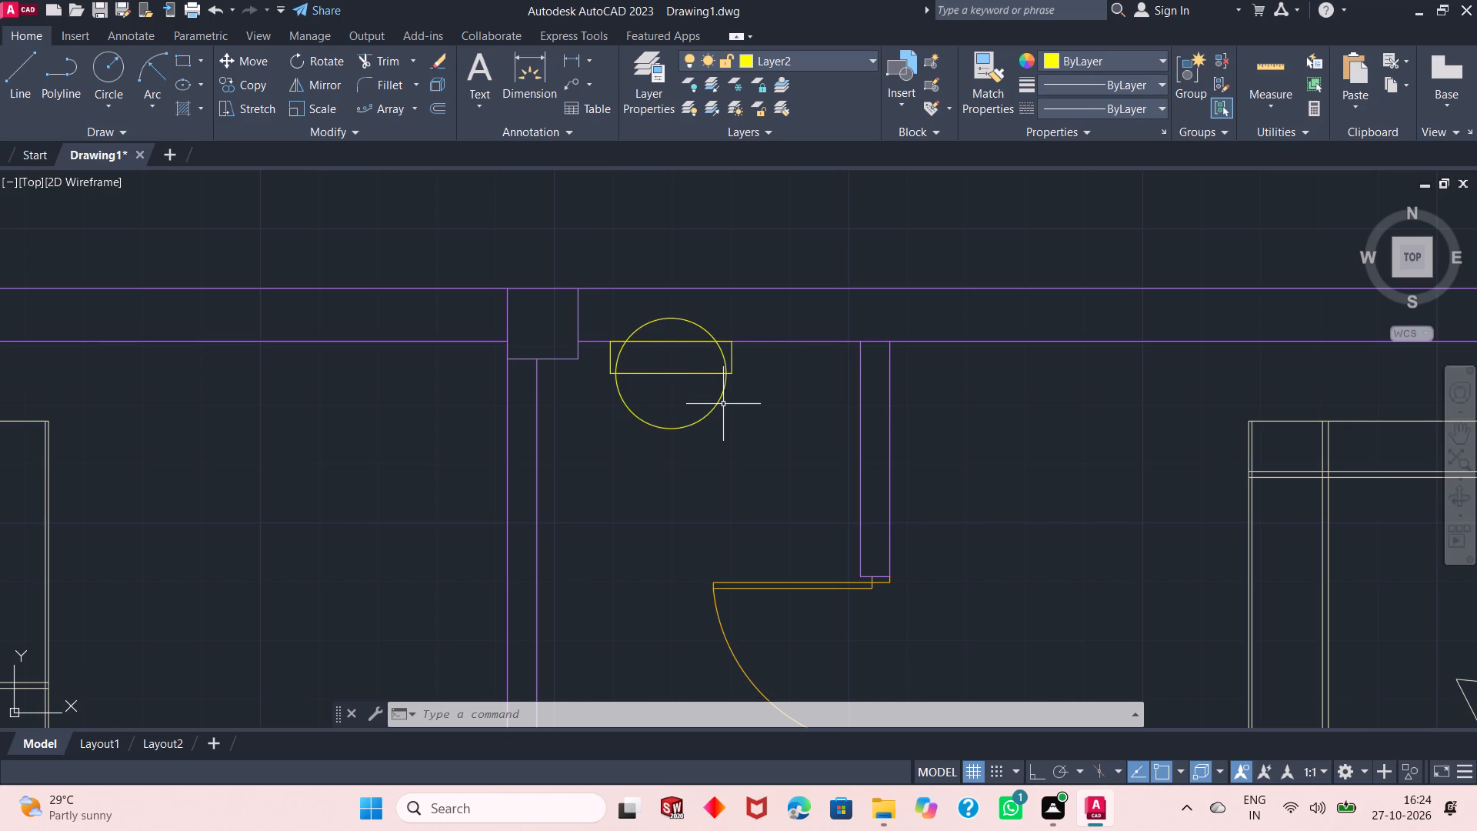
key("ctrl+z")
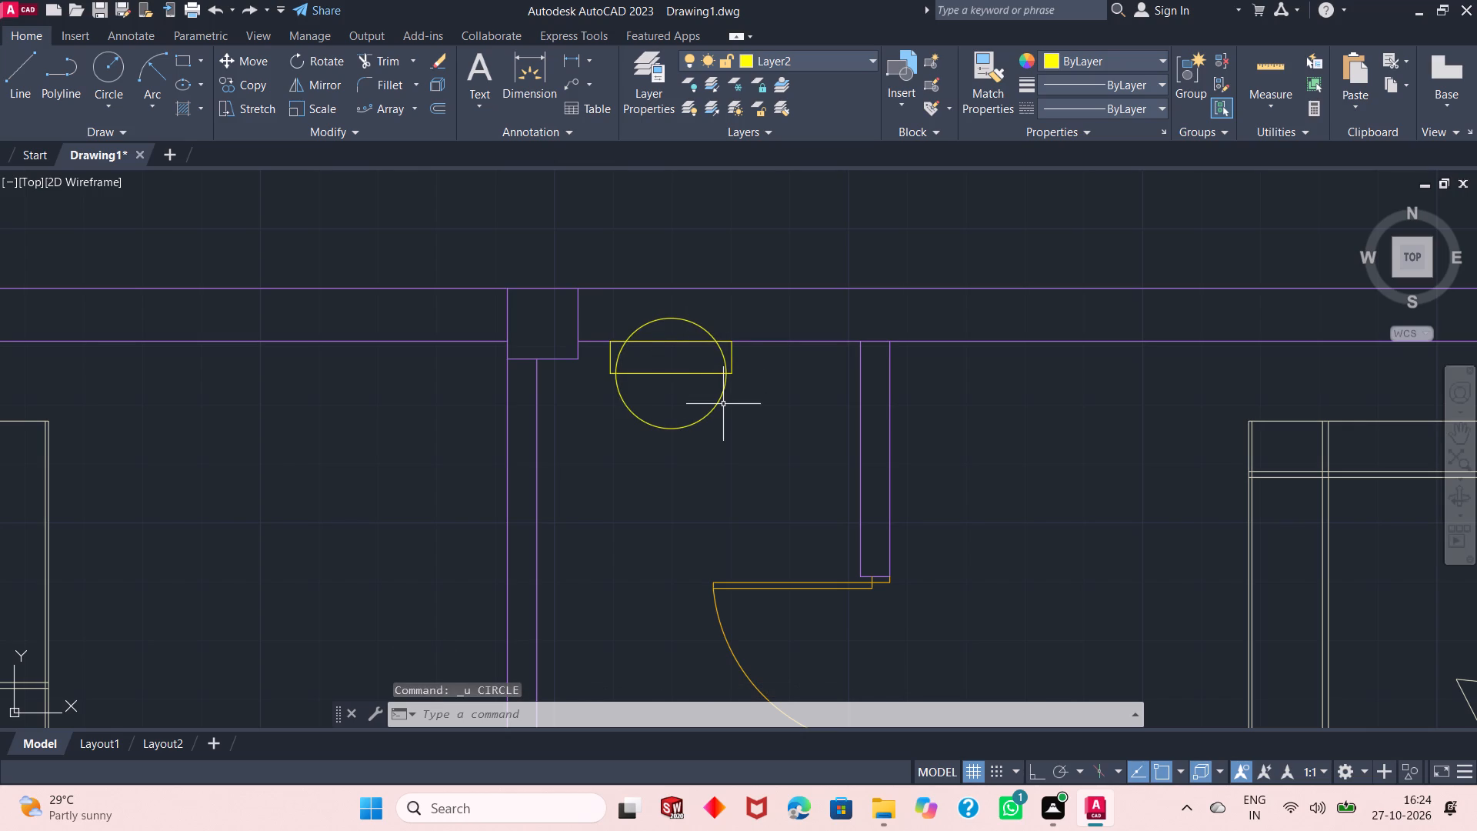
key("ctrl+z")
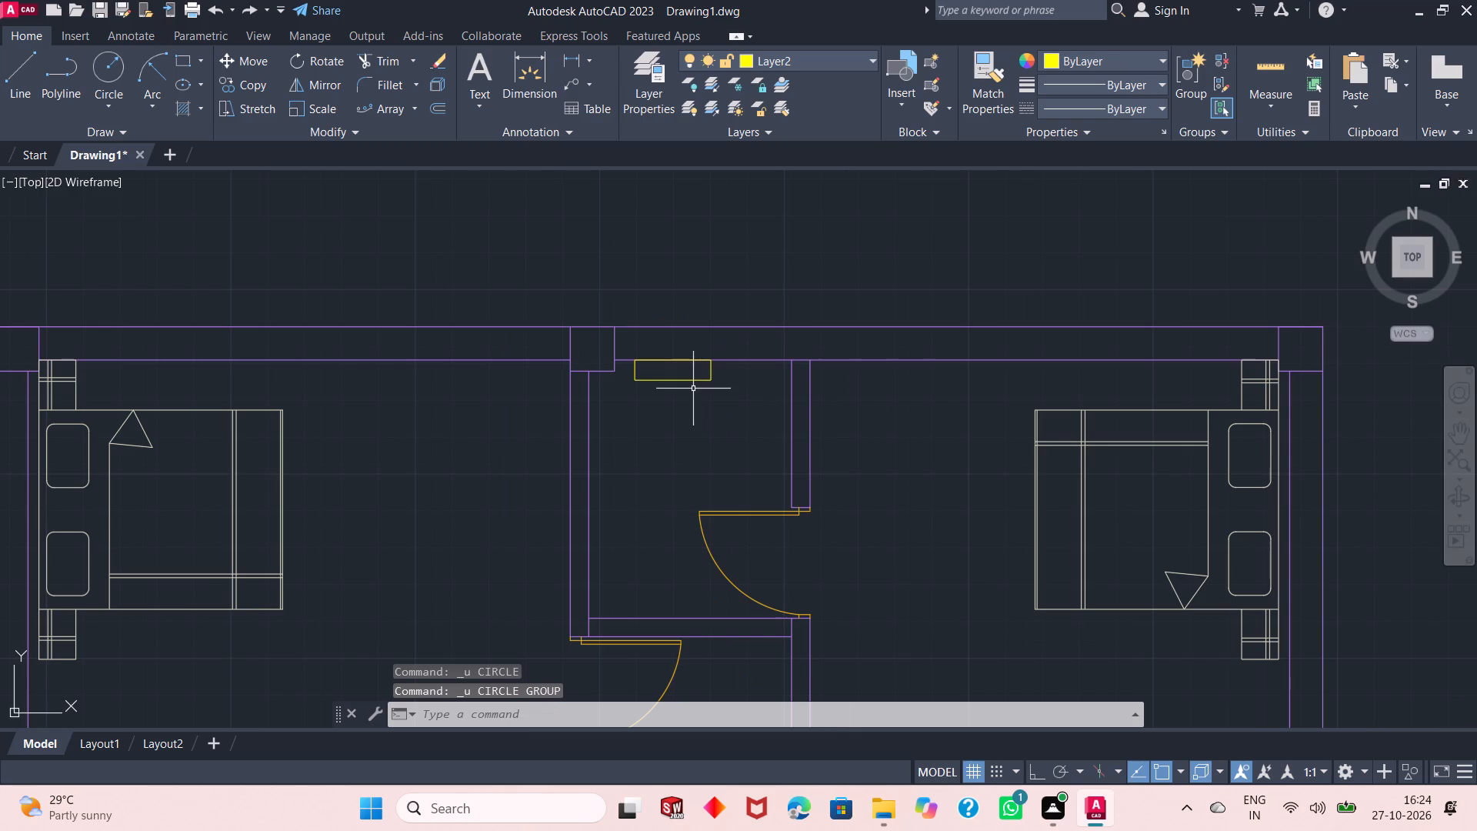
Draw a narrow rectangle about 1'-1" by 2" directly below the tank rectangle's lower edge.
scroll(693, 389, "up", 1, "ctrl")
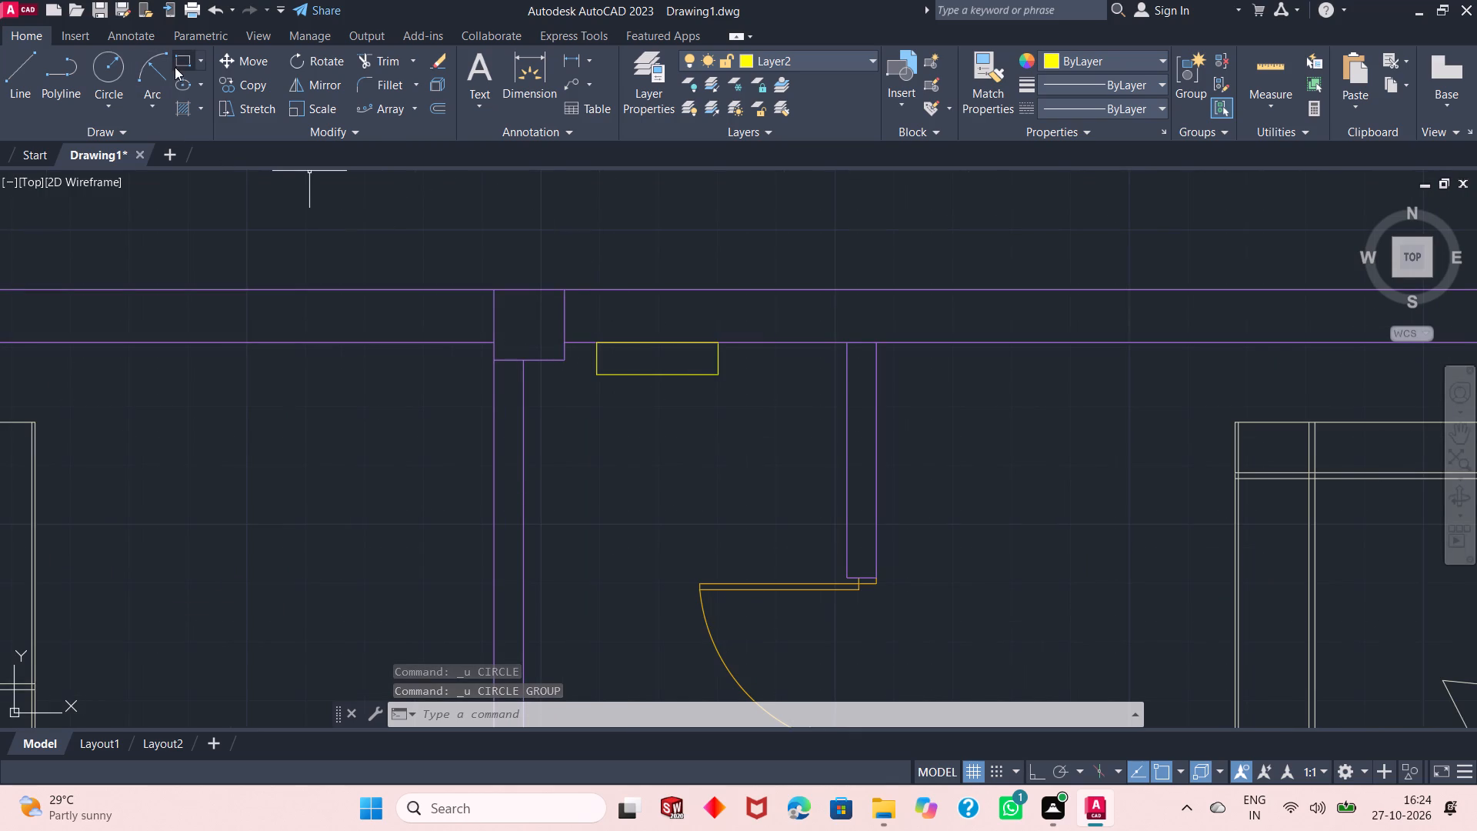
left_click(178, 65)
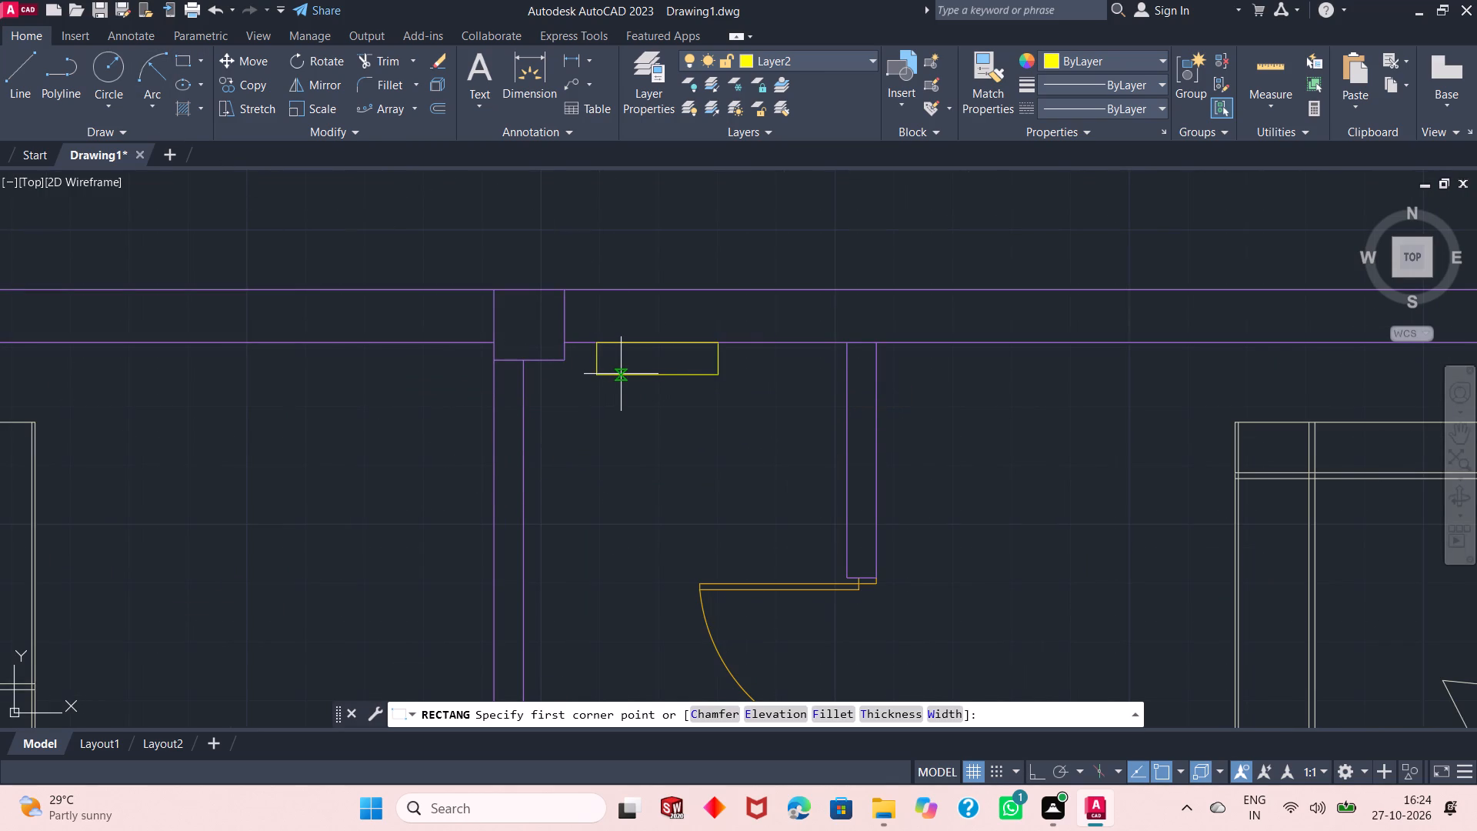
left_click_drag(618, 375, 687, 384)
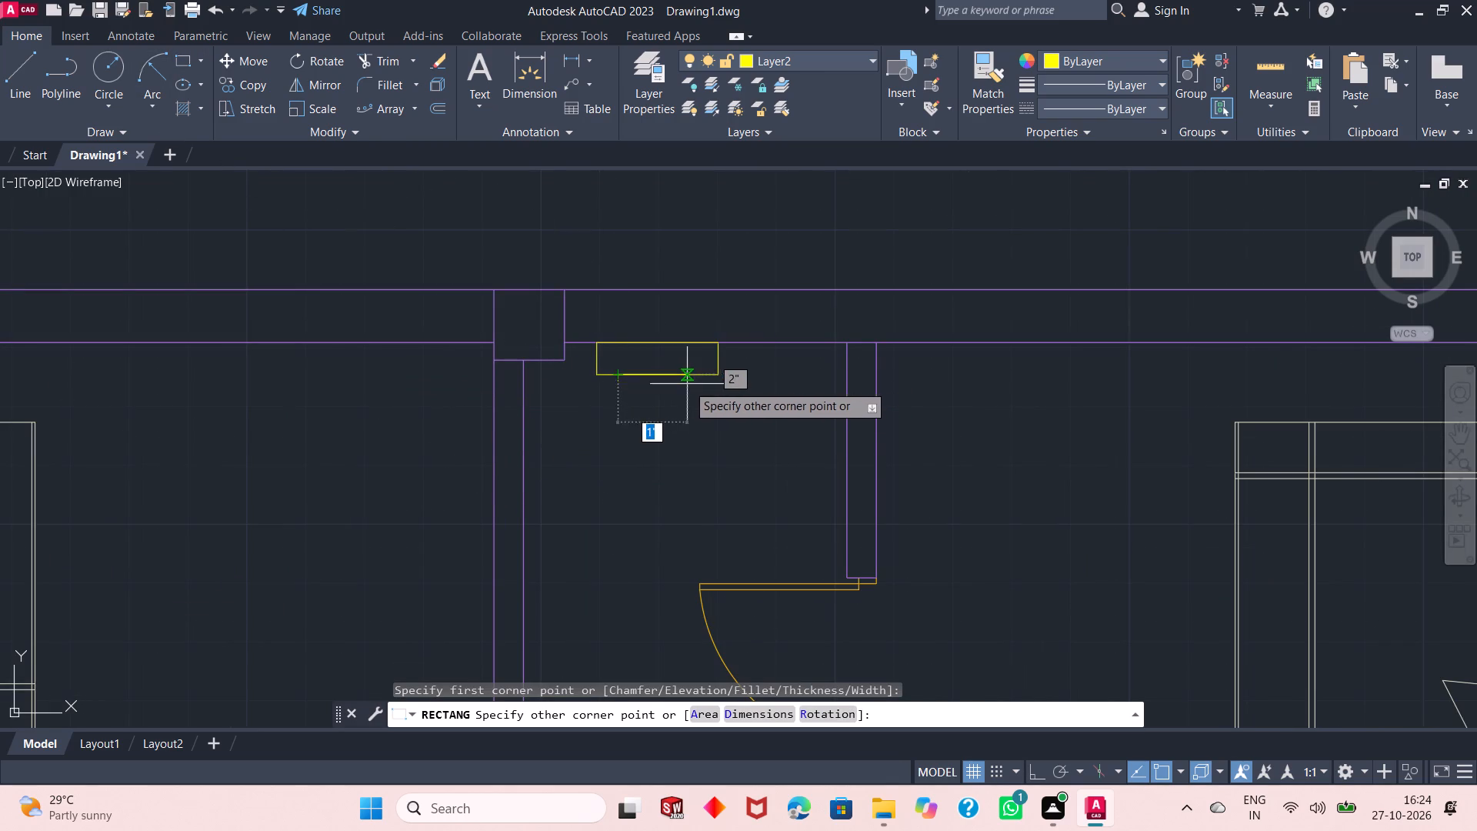
left_click_drag(687, 384, 696, 385)
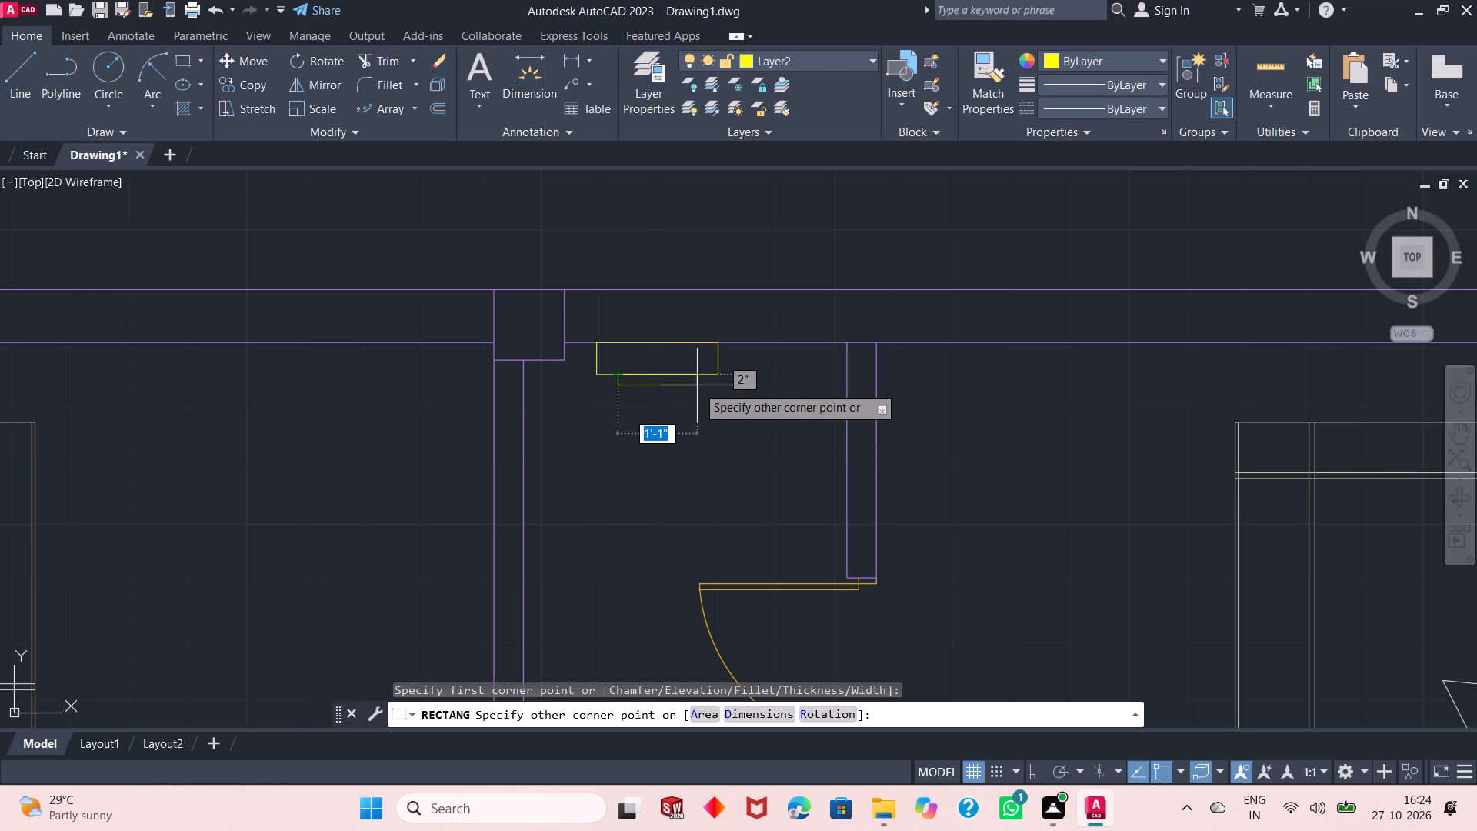
left_click_drag(696, 385, 695, 385)
left_click(695, 385)
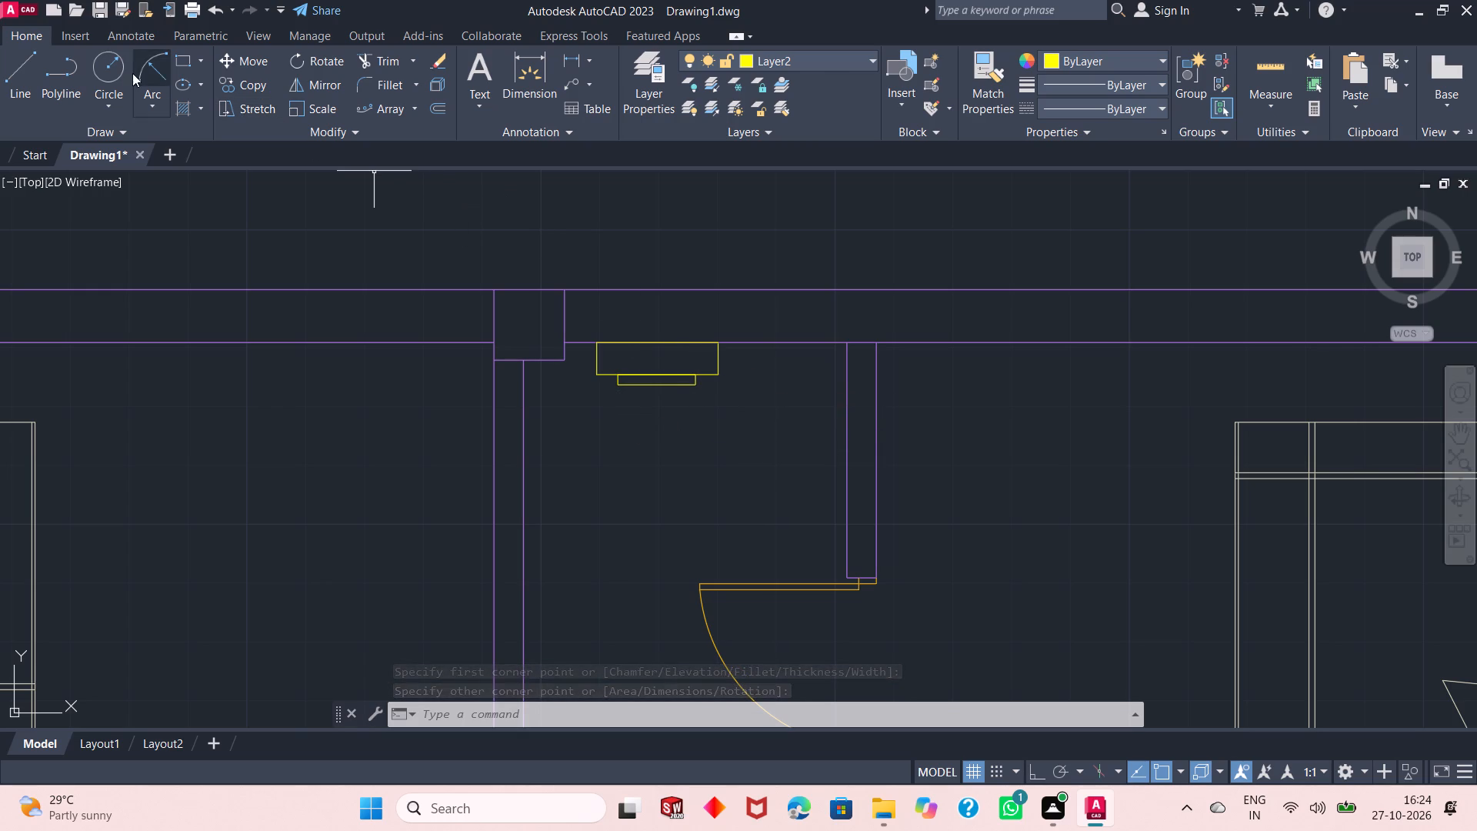
Draw a vertical ellipse with half-axes of about 4" and 5" below the narrow rectangle as the toilet bowl.
left_click(186, 86)
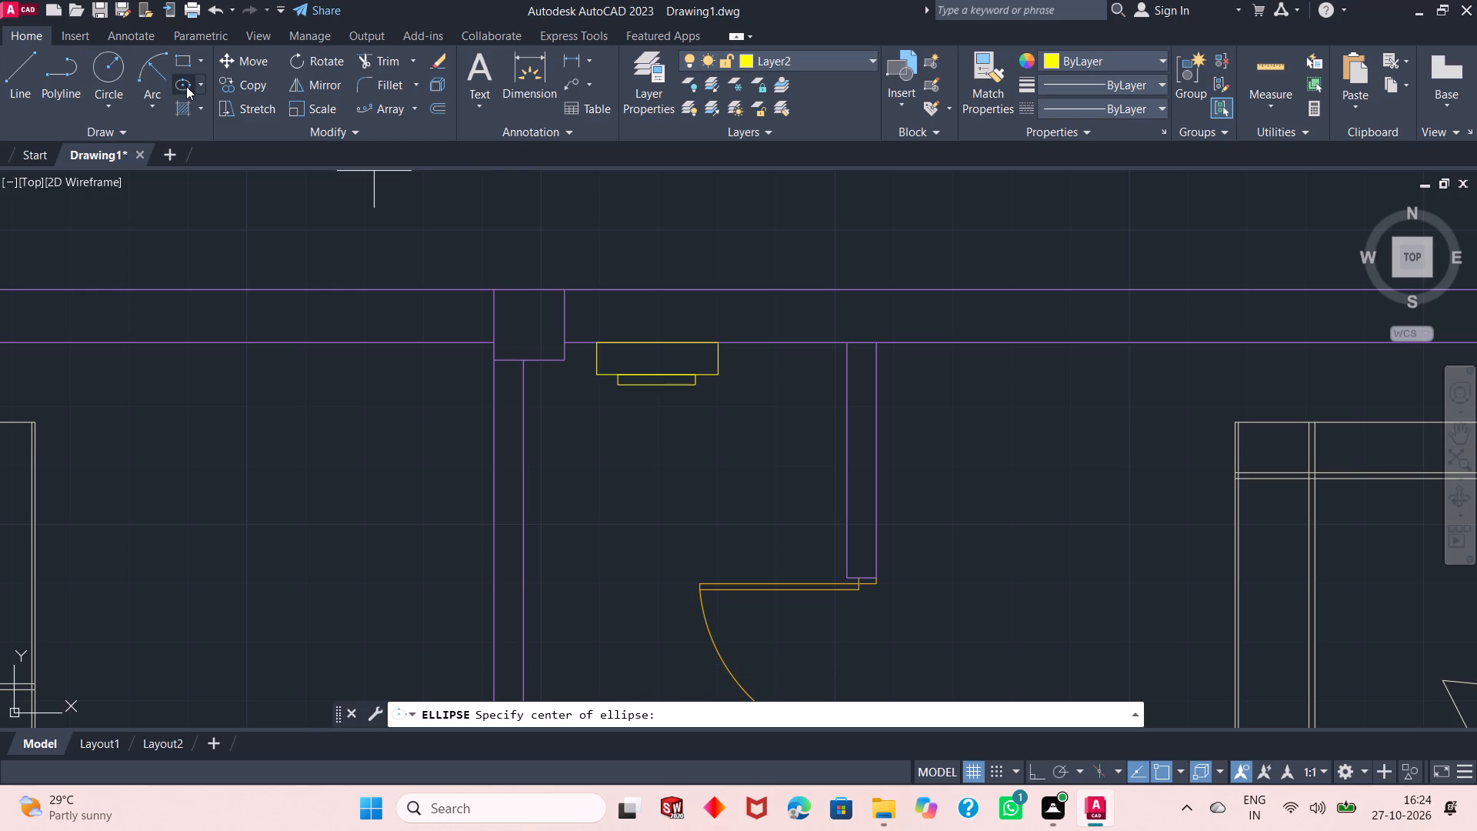
left_click(653, 418)
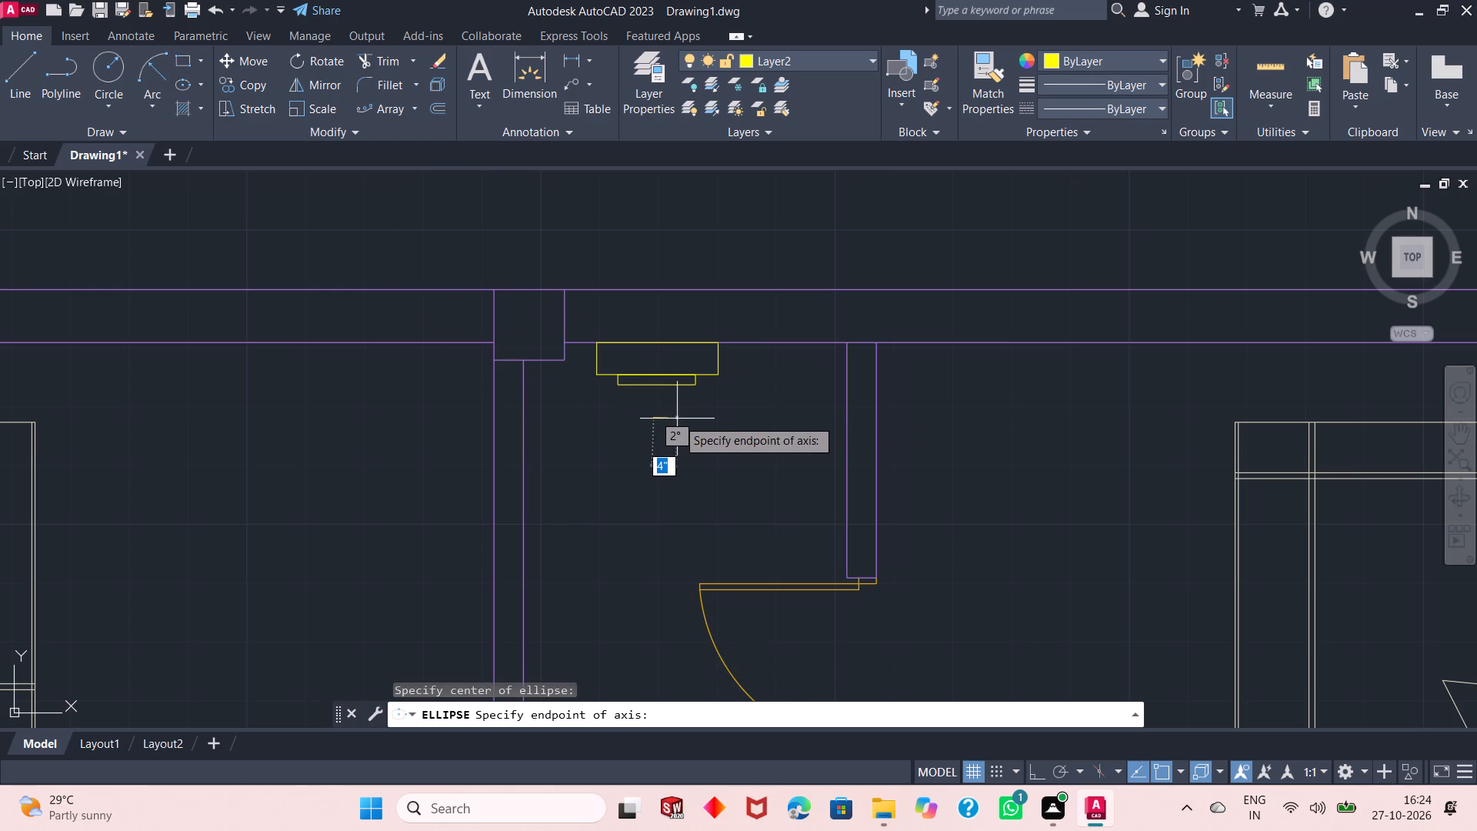
left_click(677, 419)
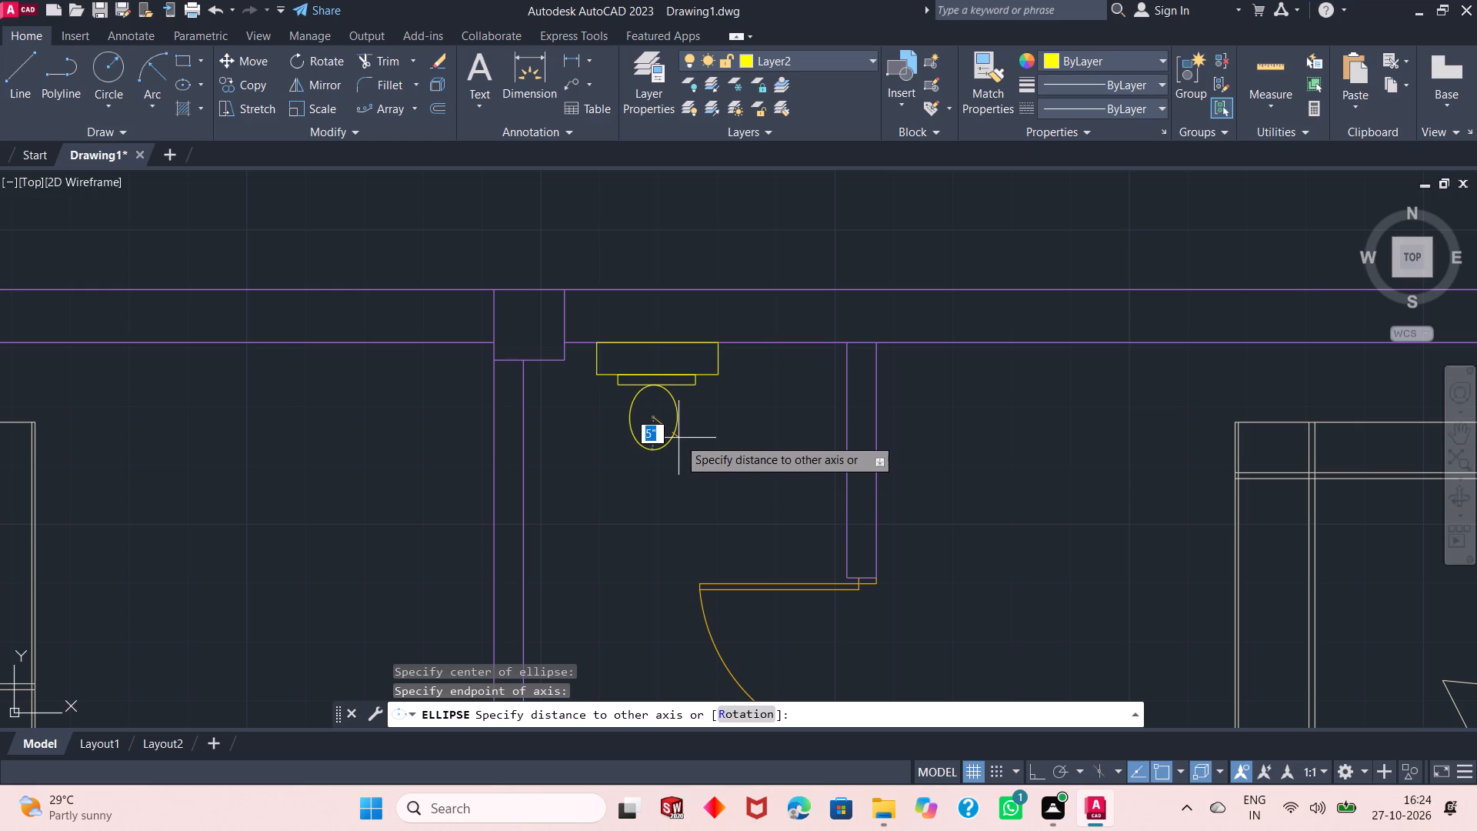
left_click(678, 438)
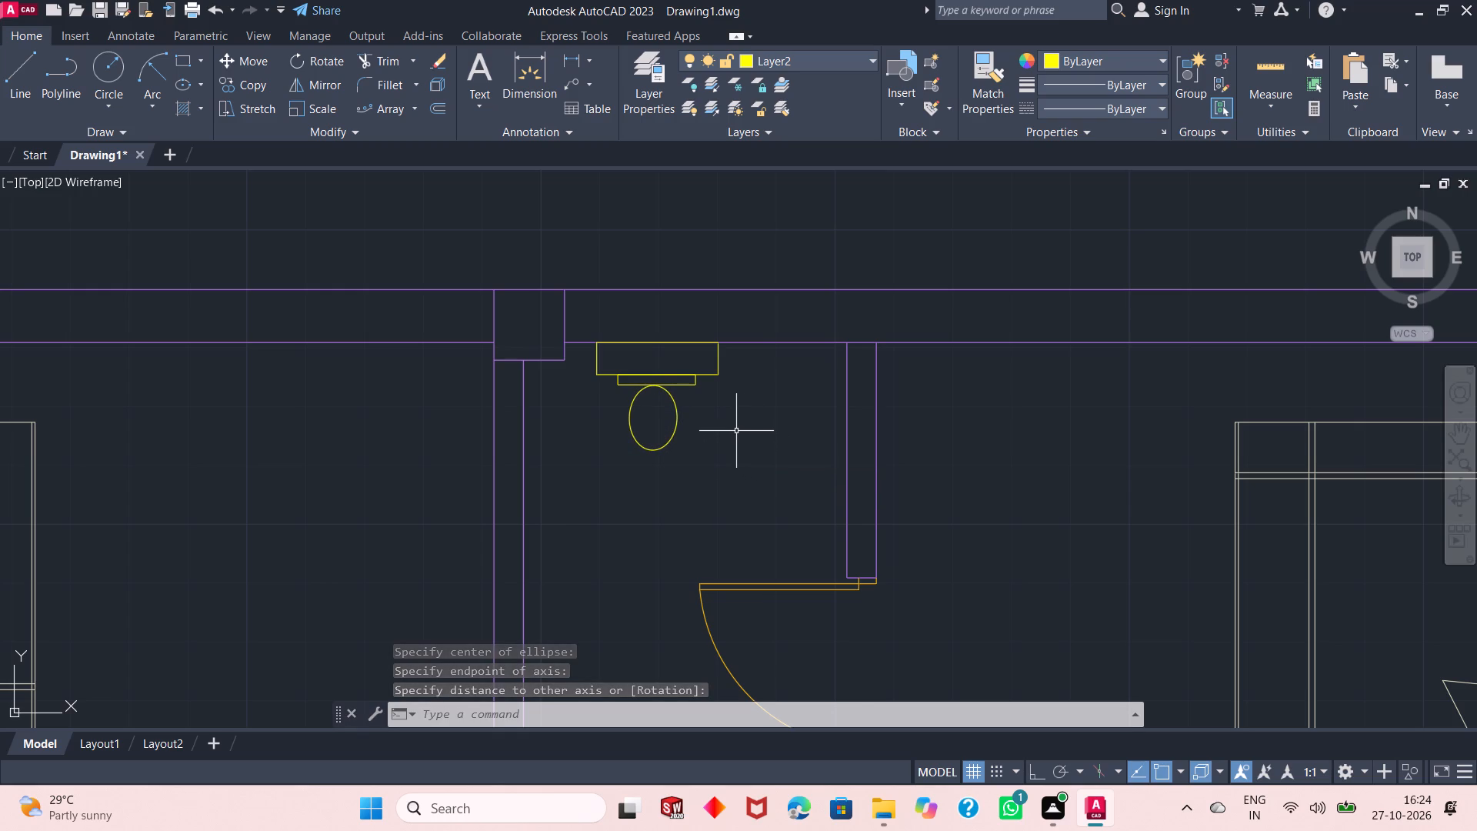
Copy the complete toilet from the upper small room into the small room directly below it, about 9'-0" away.
scroll(736, 431, "down", 2, "ctrl")
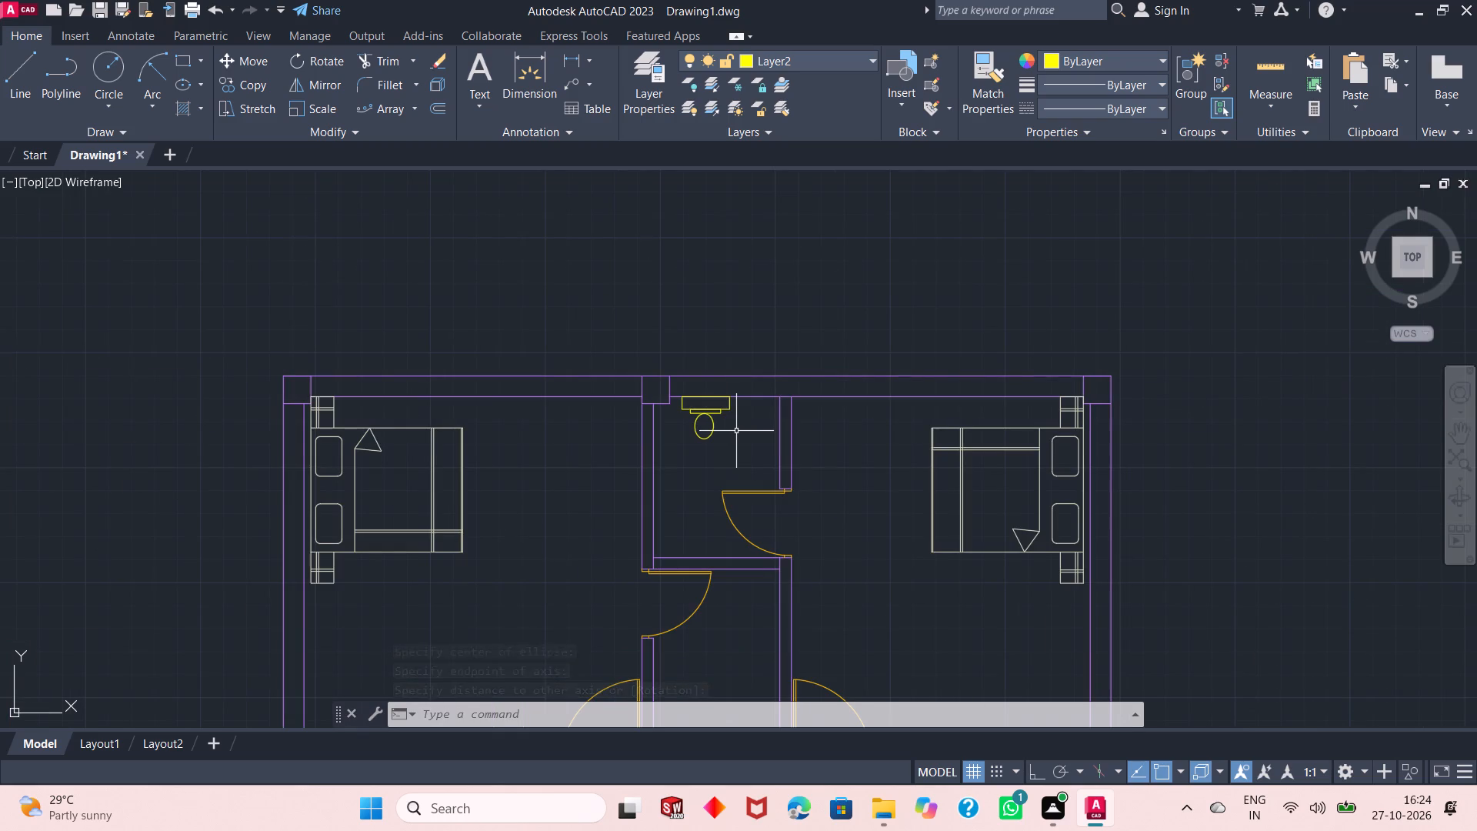
scroll(736, 431, "up", 3, "ctrl")
scroll(736, 431, "down", 2, "ctrl")
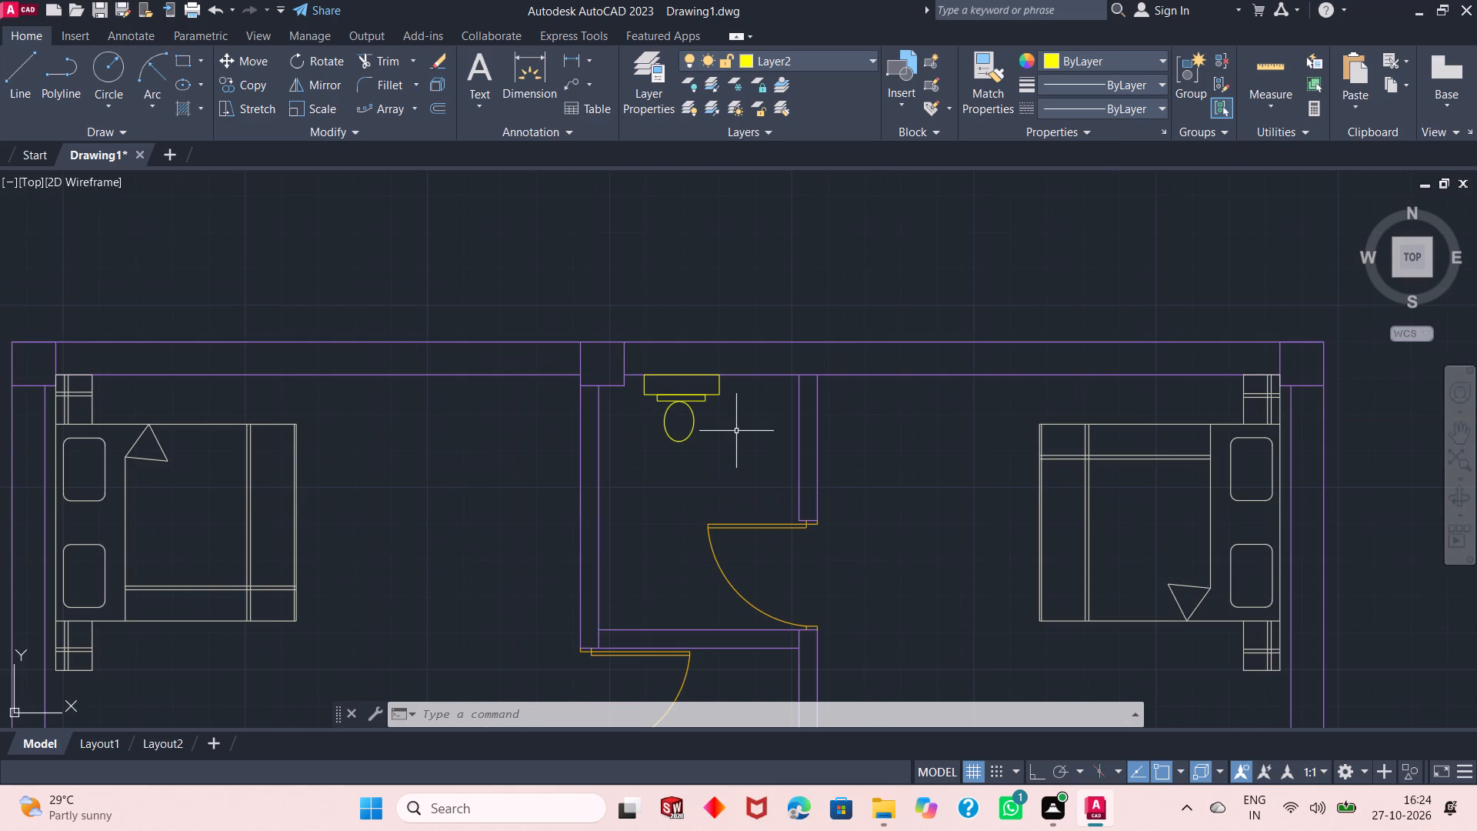
scroll(606, 426, "down", 2, "ctrl")
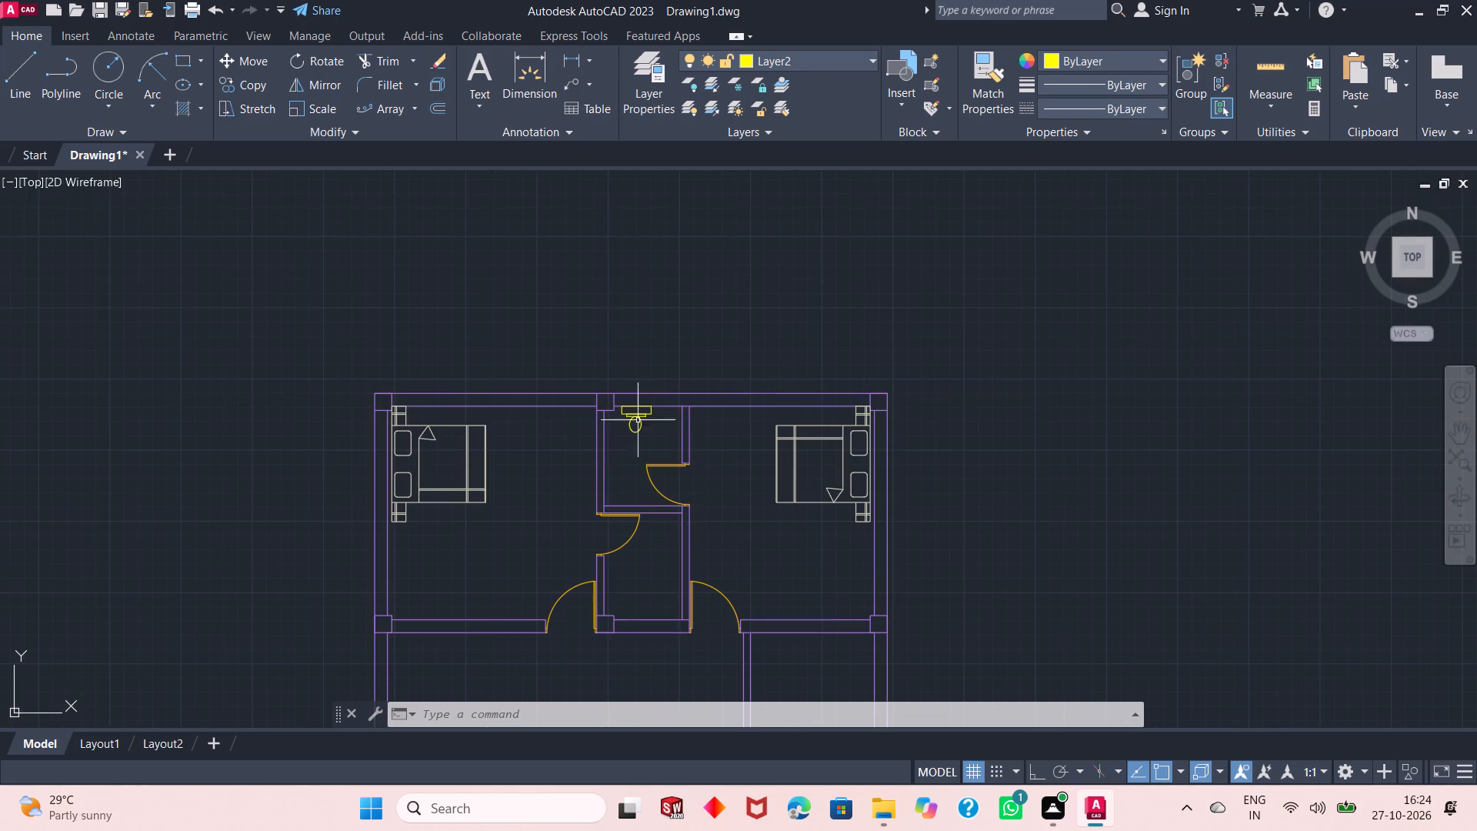
left_click_drag(665, 412, 620, 418)
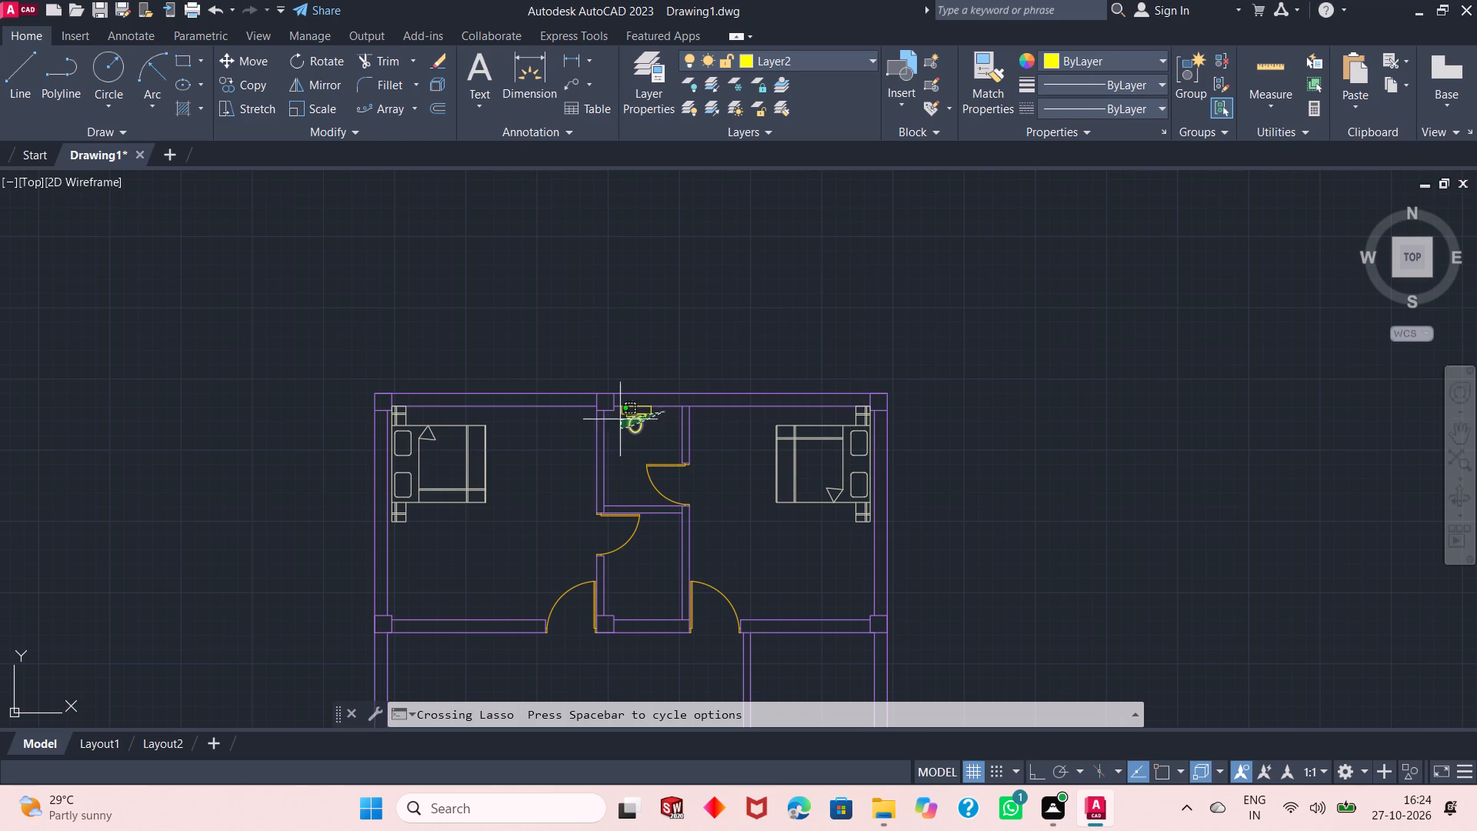
left_click_drag(620, 418, 618, 412)
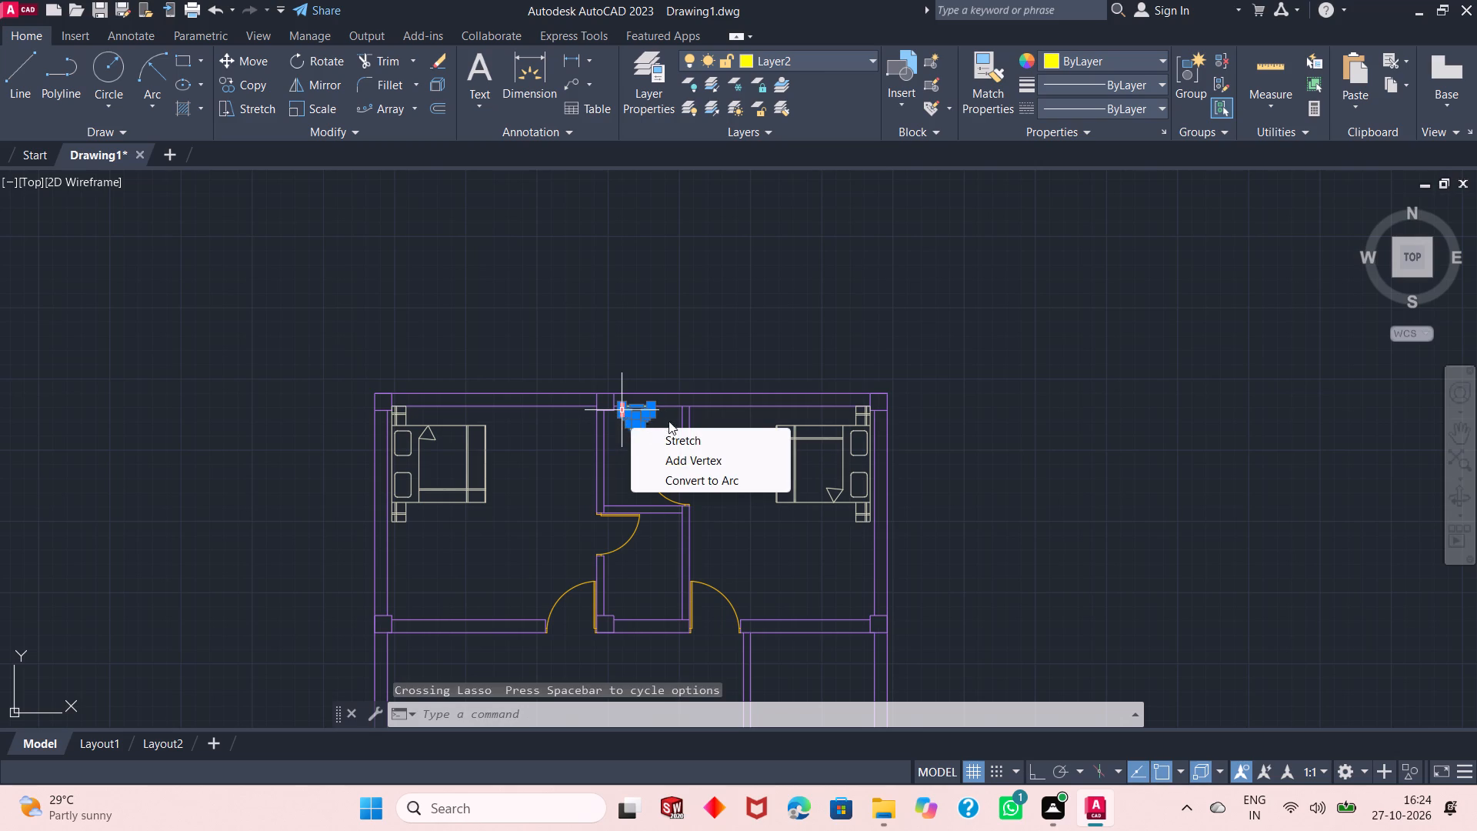
scroll(634, 408, "up", 4, "ctrl")
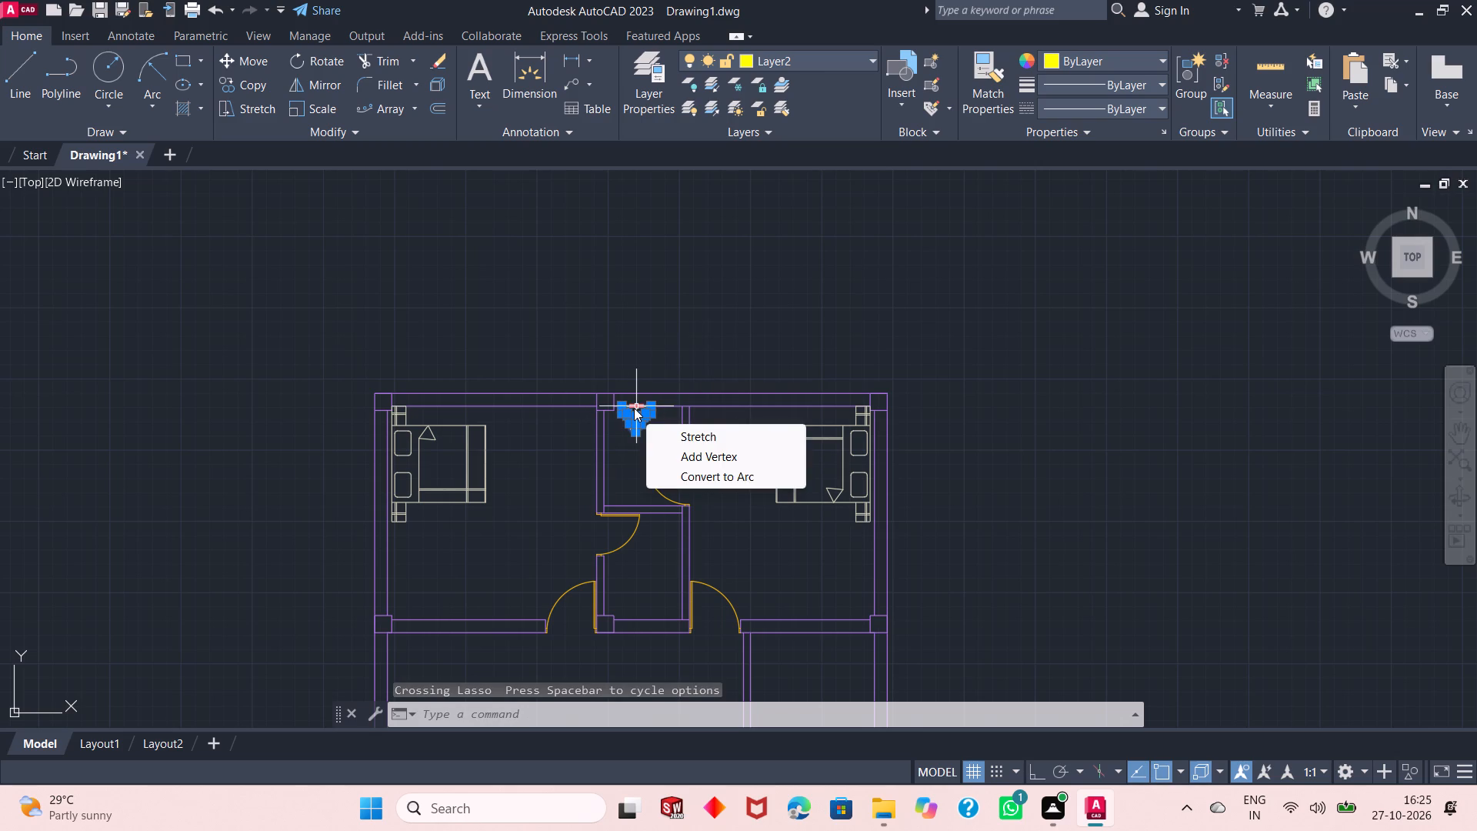
scroll(613, 436, "up", 3, "ctrl")
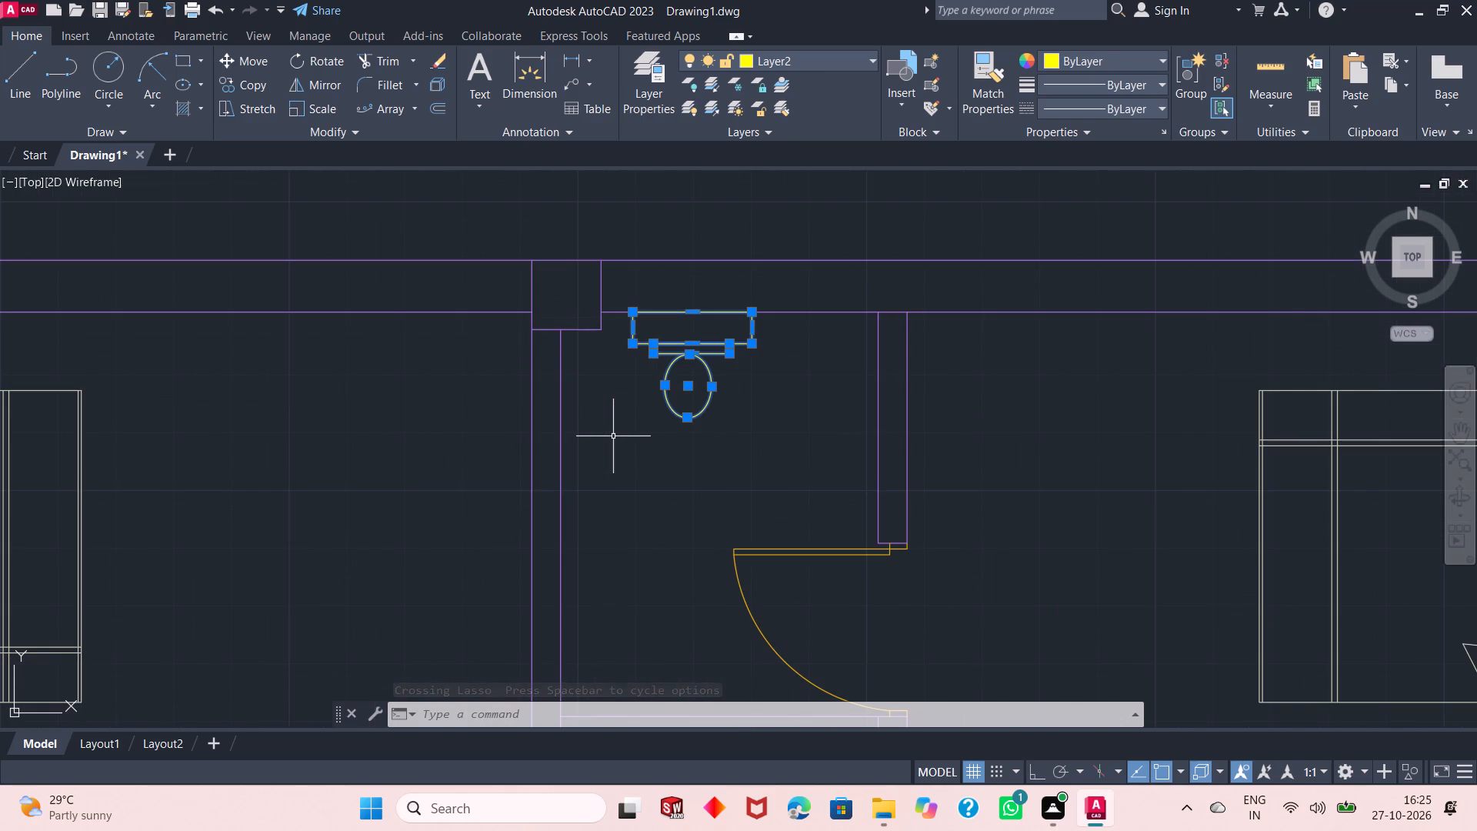
left_click(245, 83)
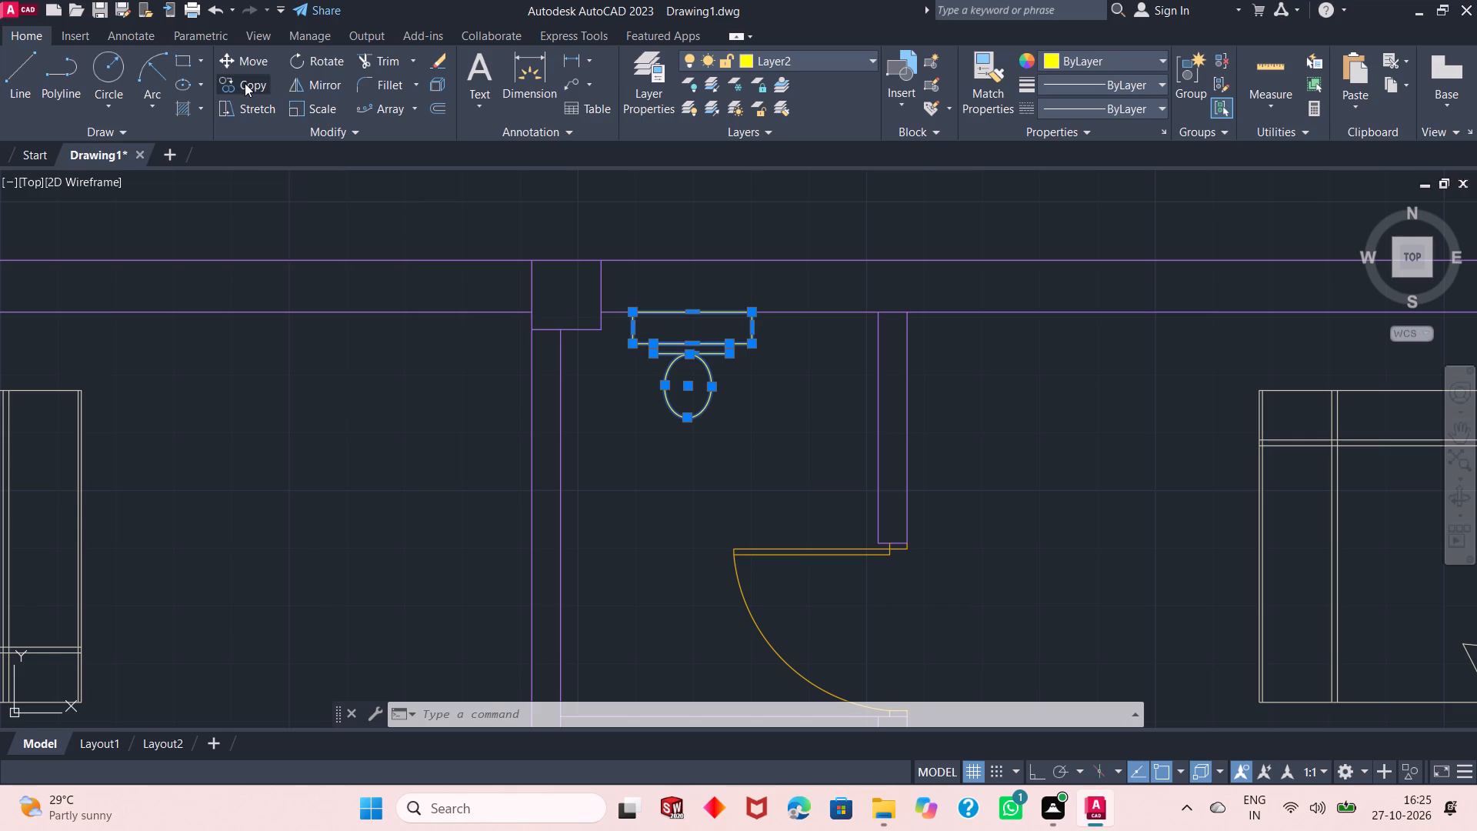
left_click(692, 392)
scroll(622, 313, "down", 3, "ctrl")
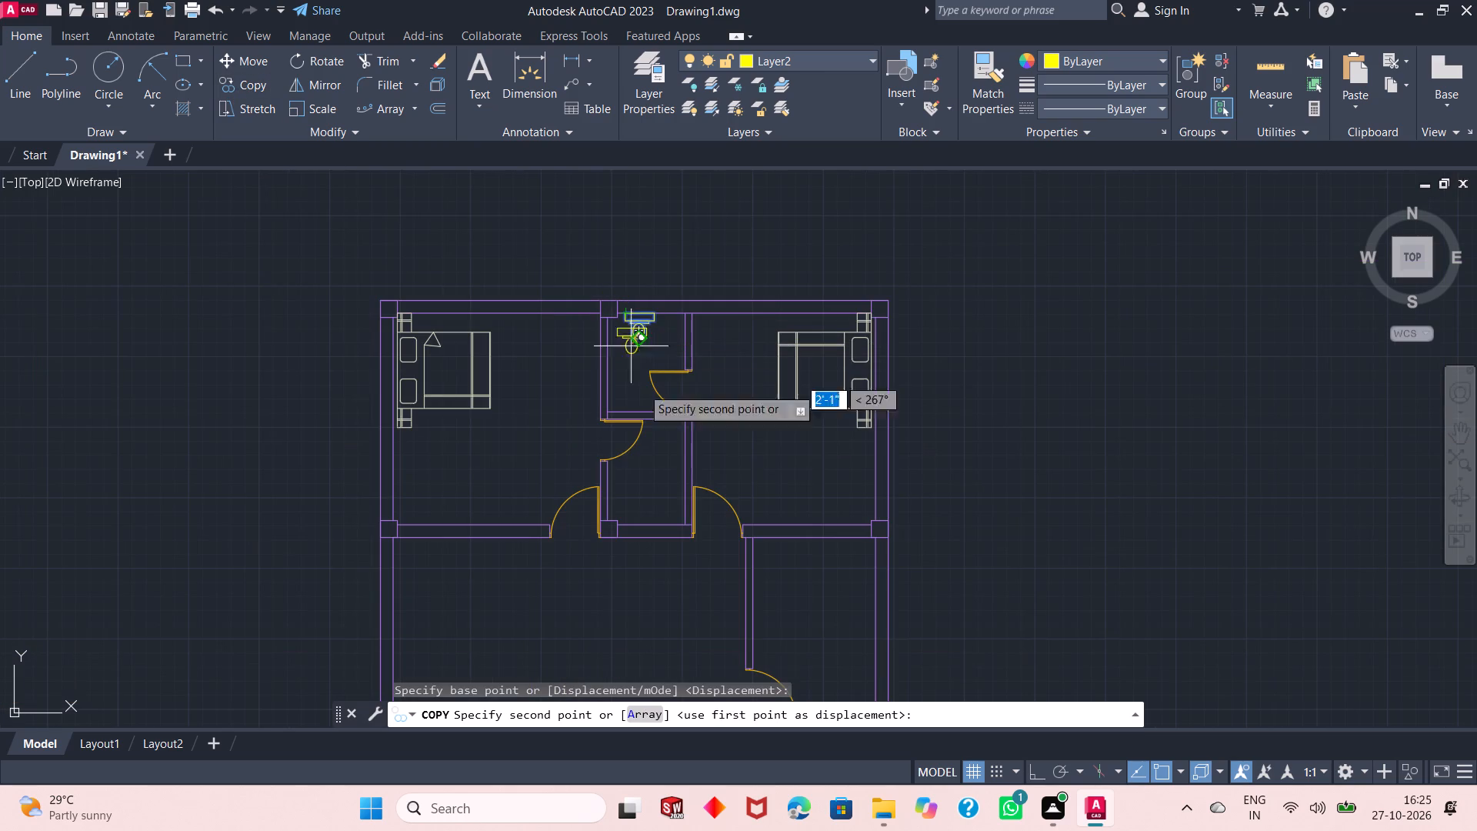
scroll(654, 483, "up", 3, "ctrl")
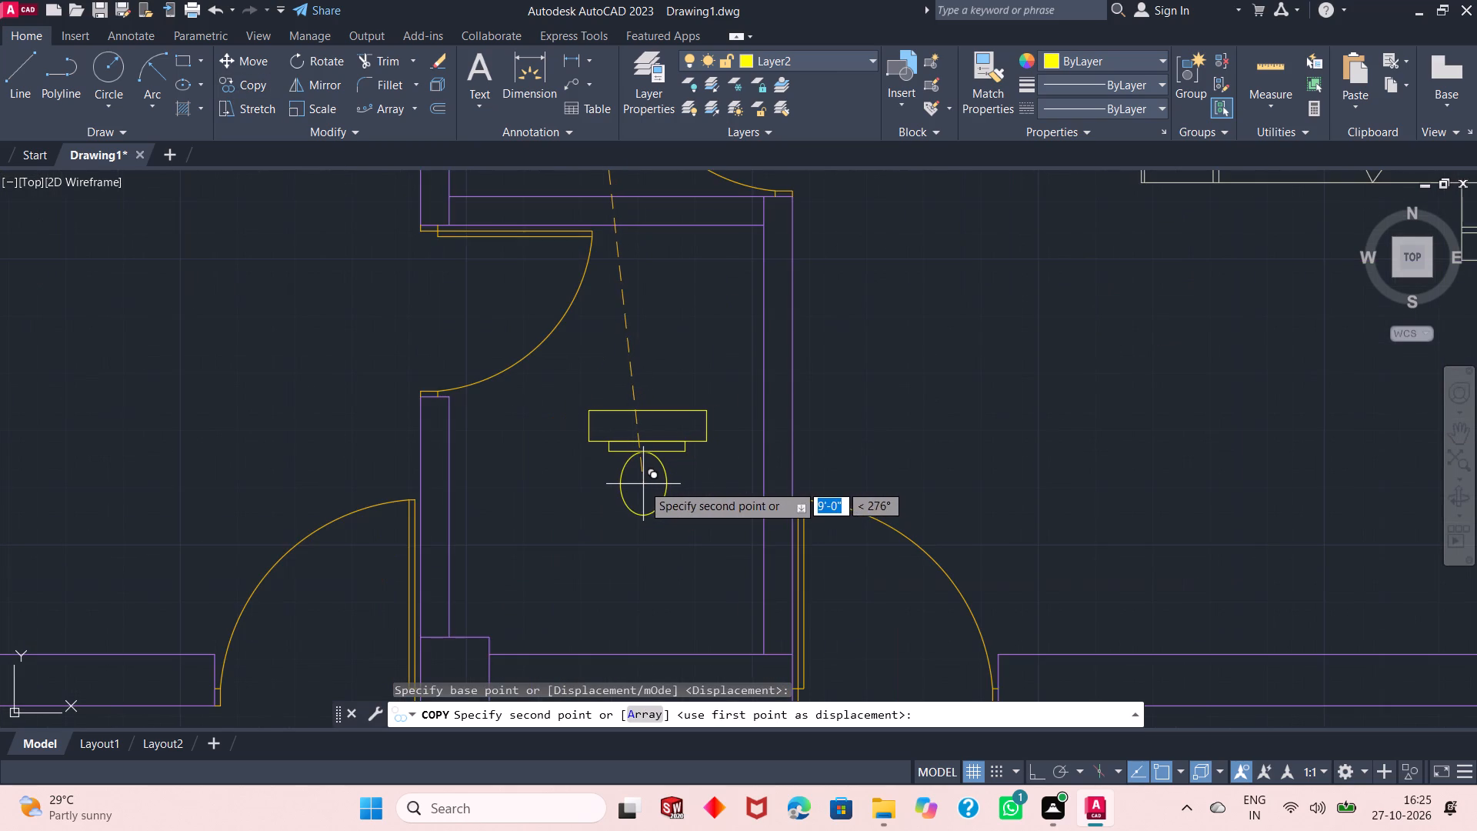
left_click(642, 484)
key("space")
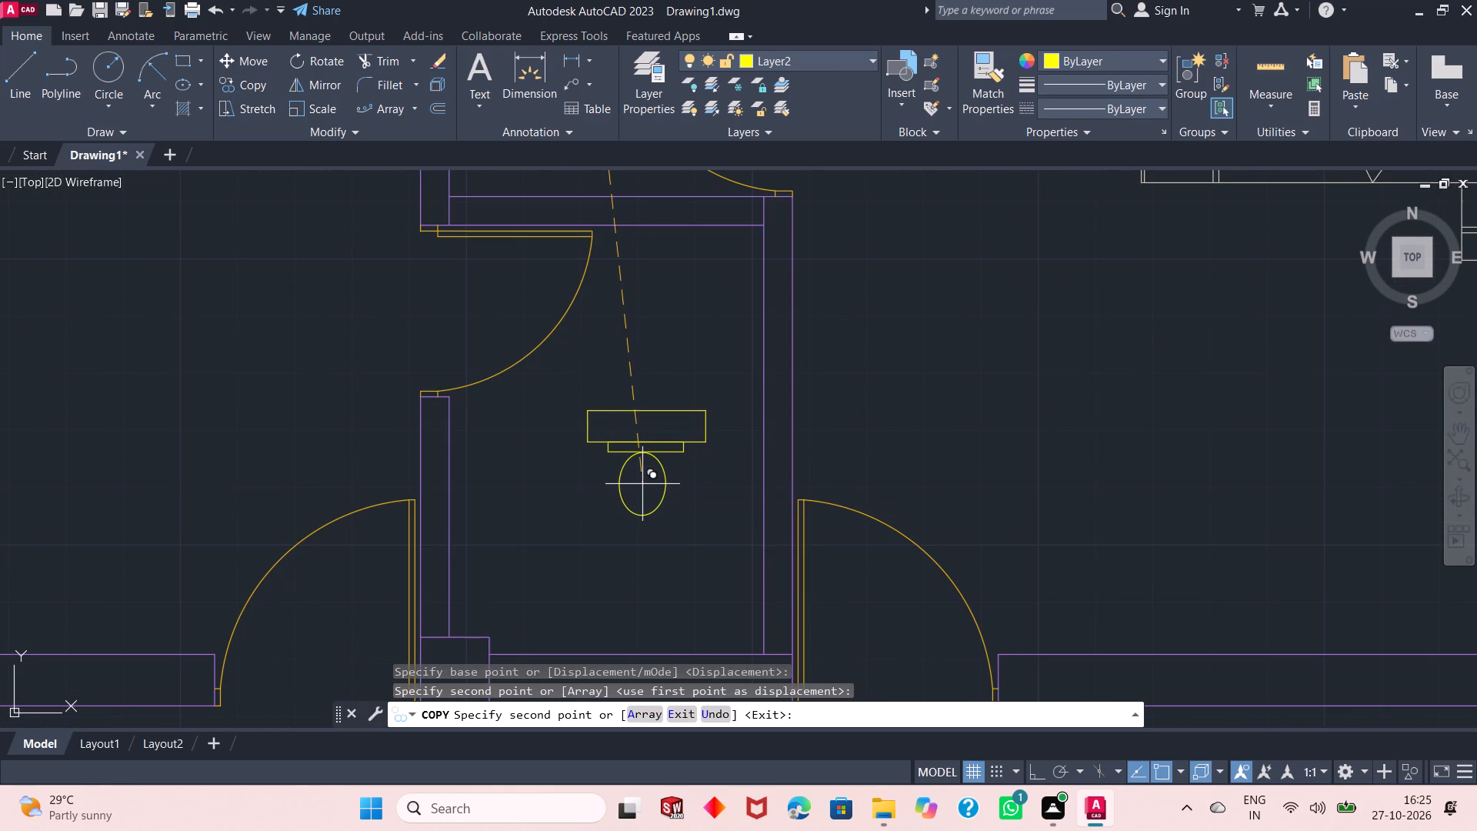
Rotate the copied toilet 180° about the tank's upper-right corner, with Ortho on.
left_click(753, 377)
left_click(572, 541)
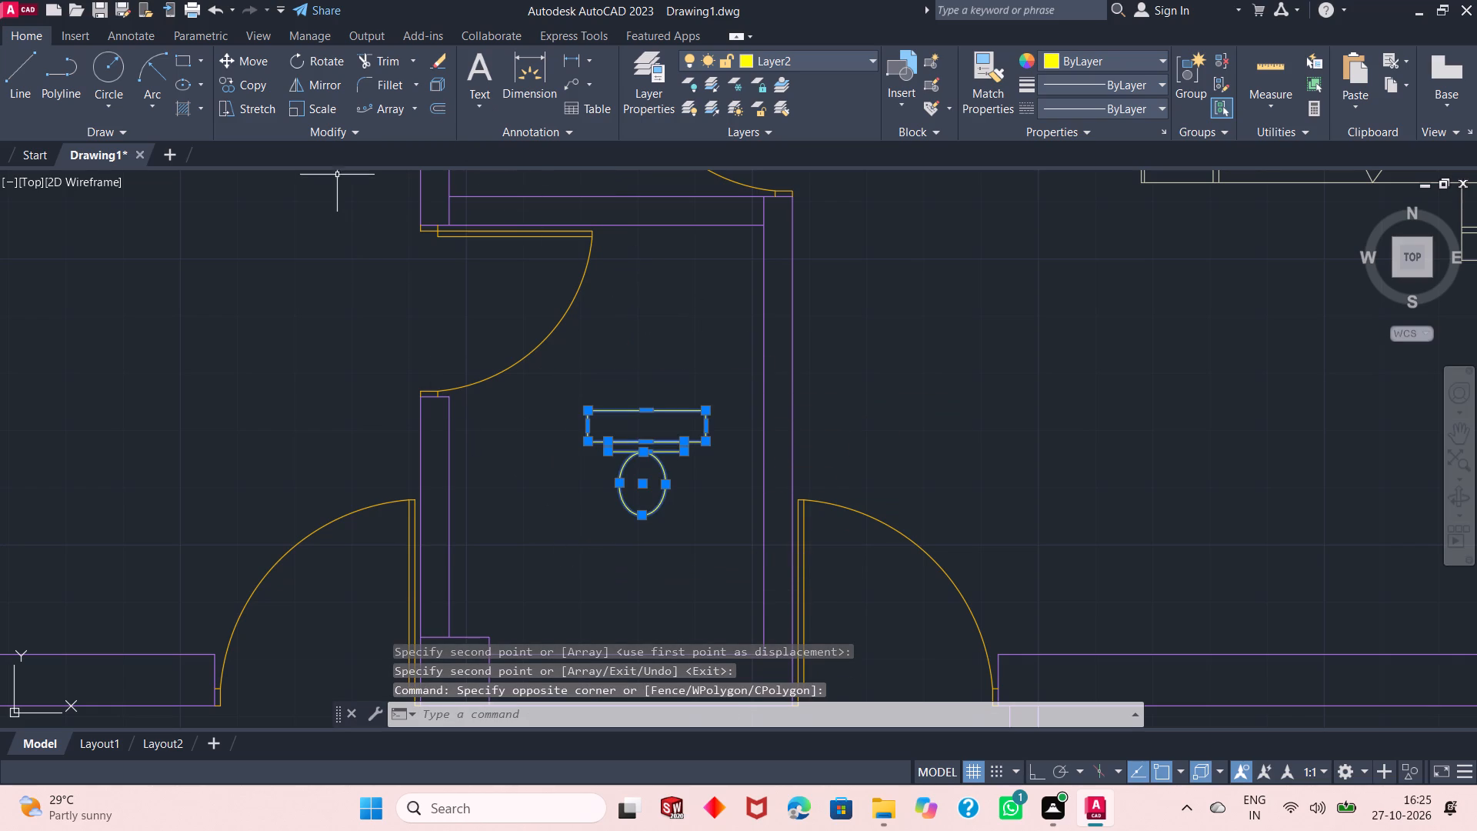
left_click(321, 68)
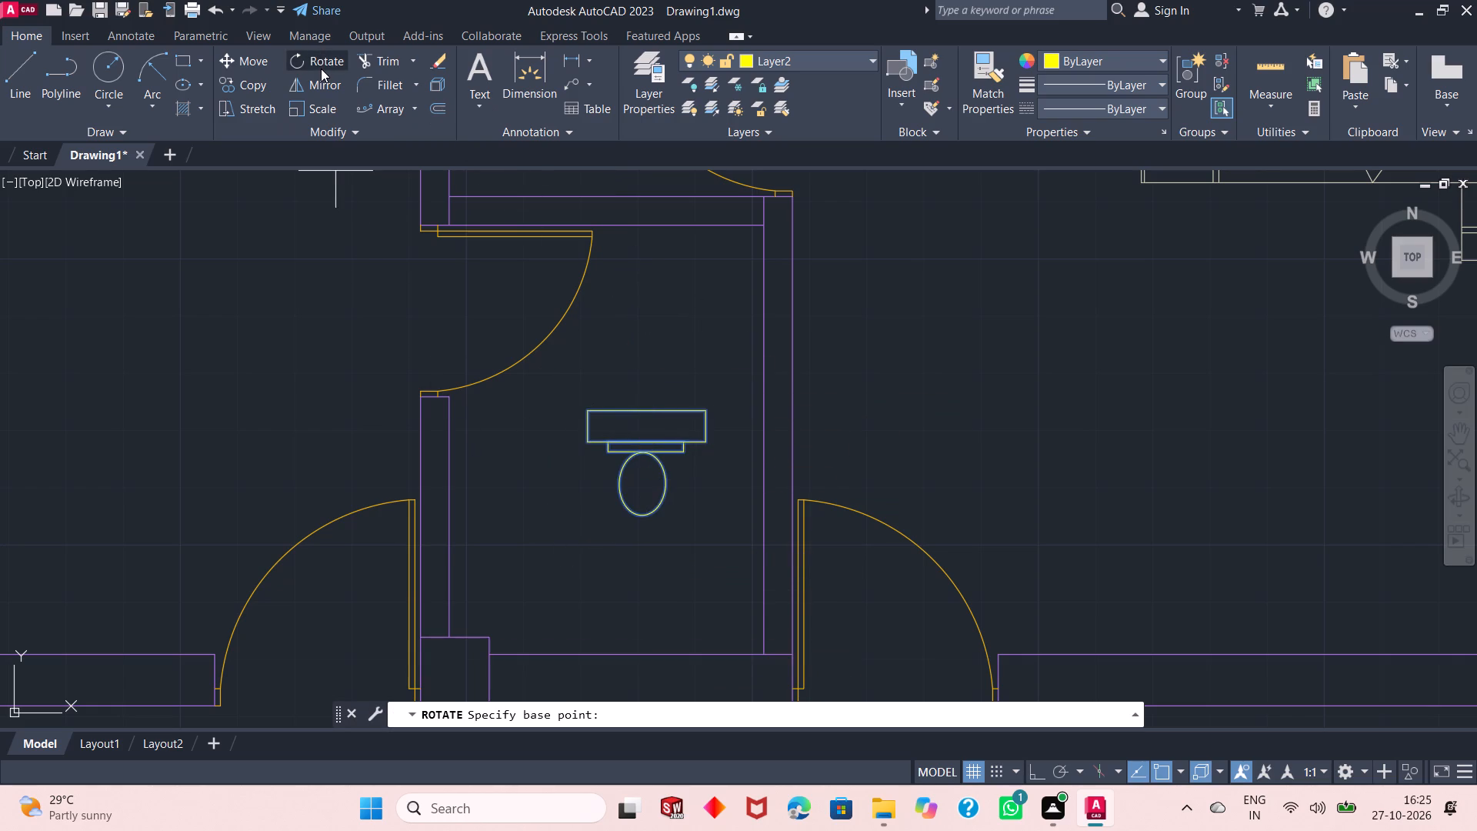
left_click(705, 405)
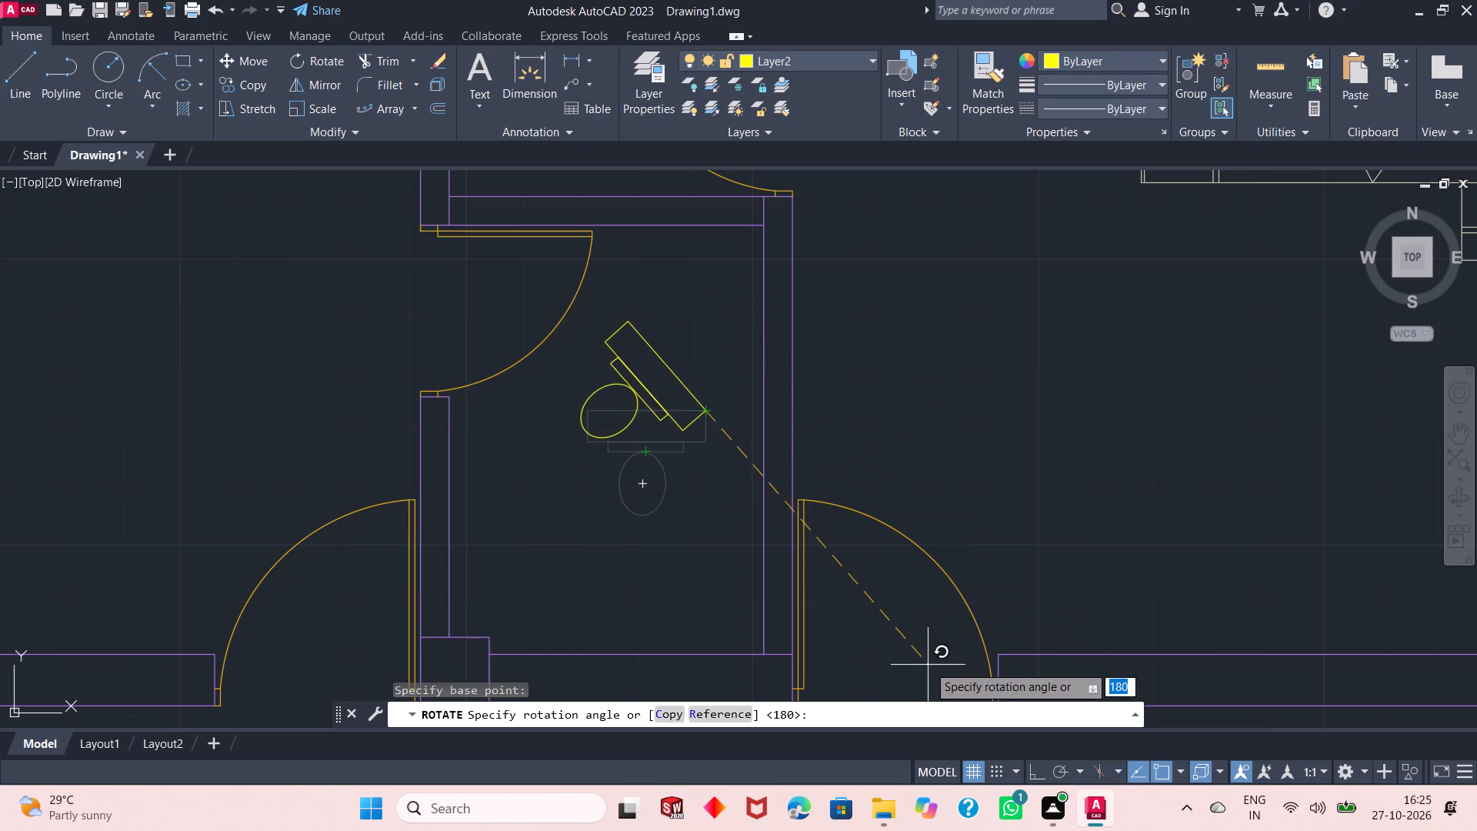
left_click(1042, 777)
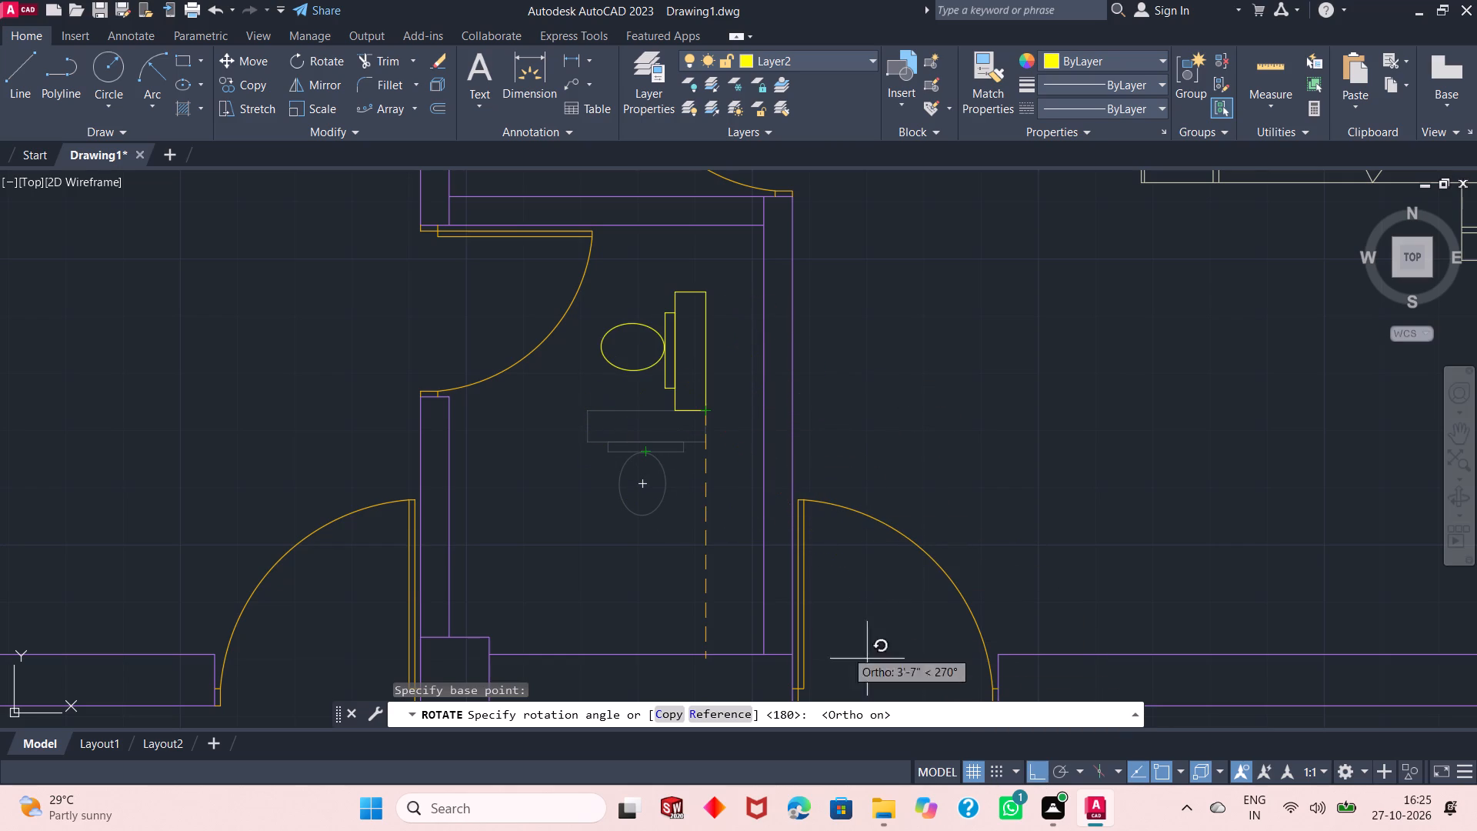
left_click(568, 501)
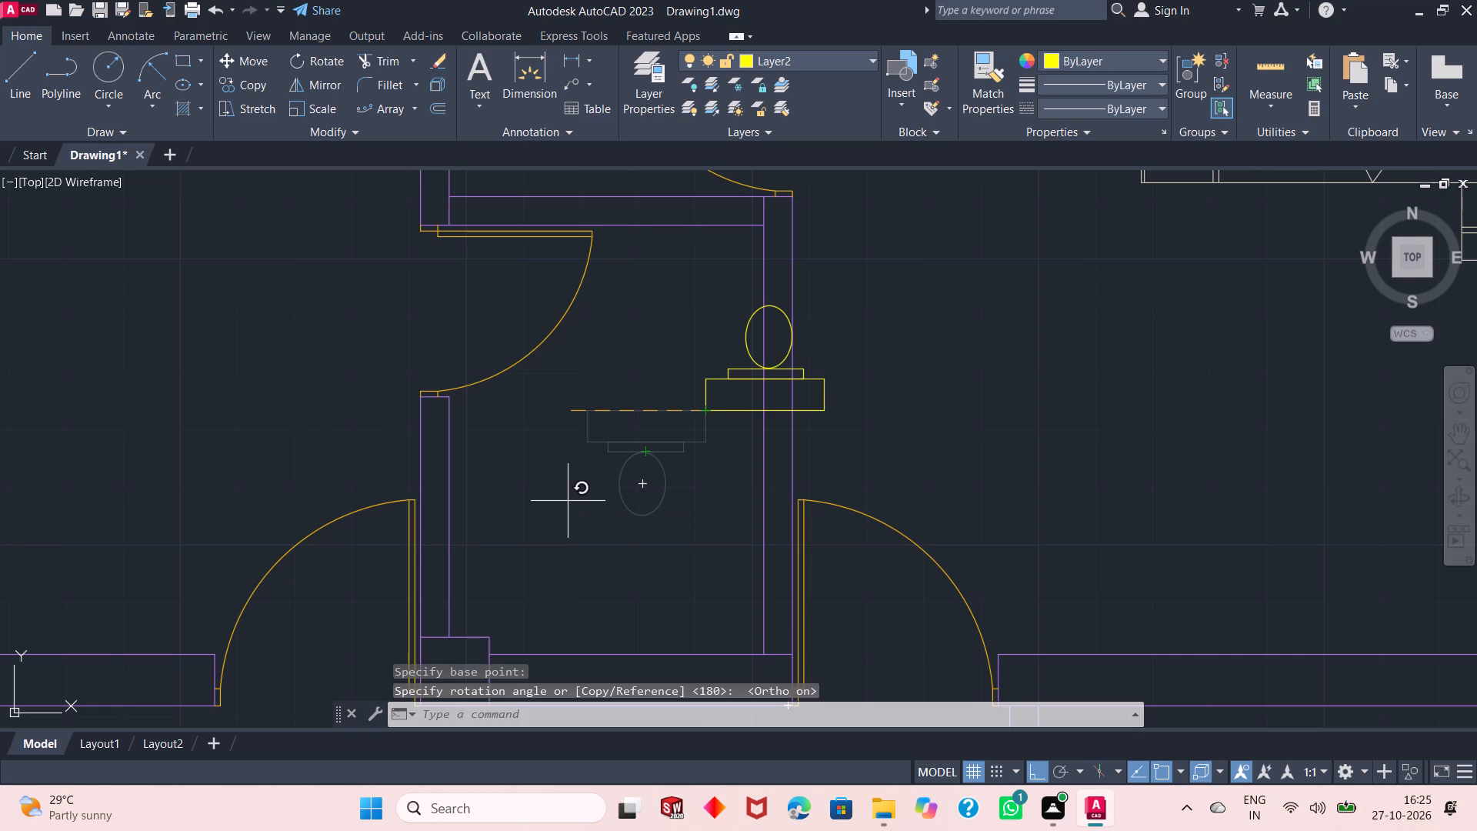
Move the rotated toilet about 4'-0", with Ortho off, so its tank sits against the bottom wall of the lower small room.
left_click(753, 345)
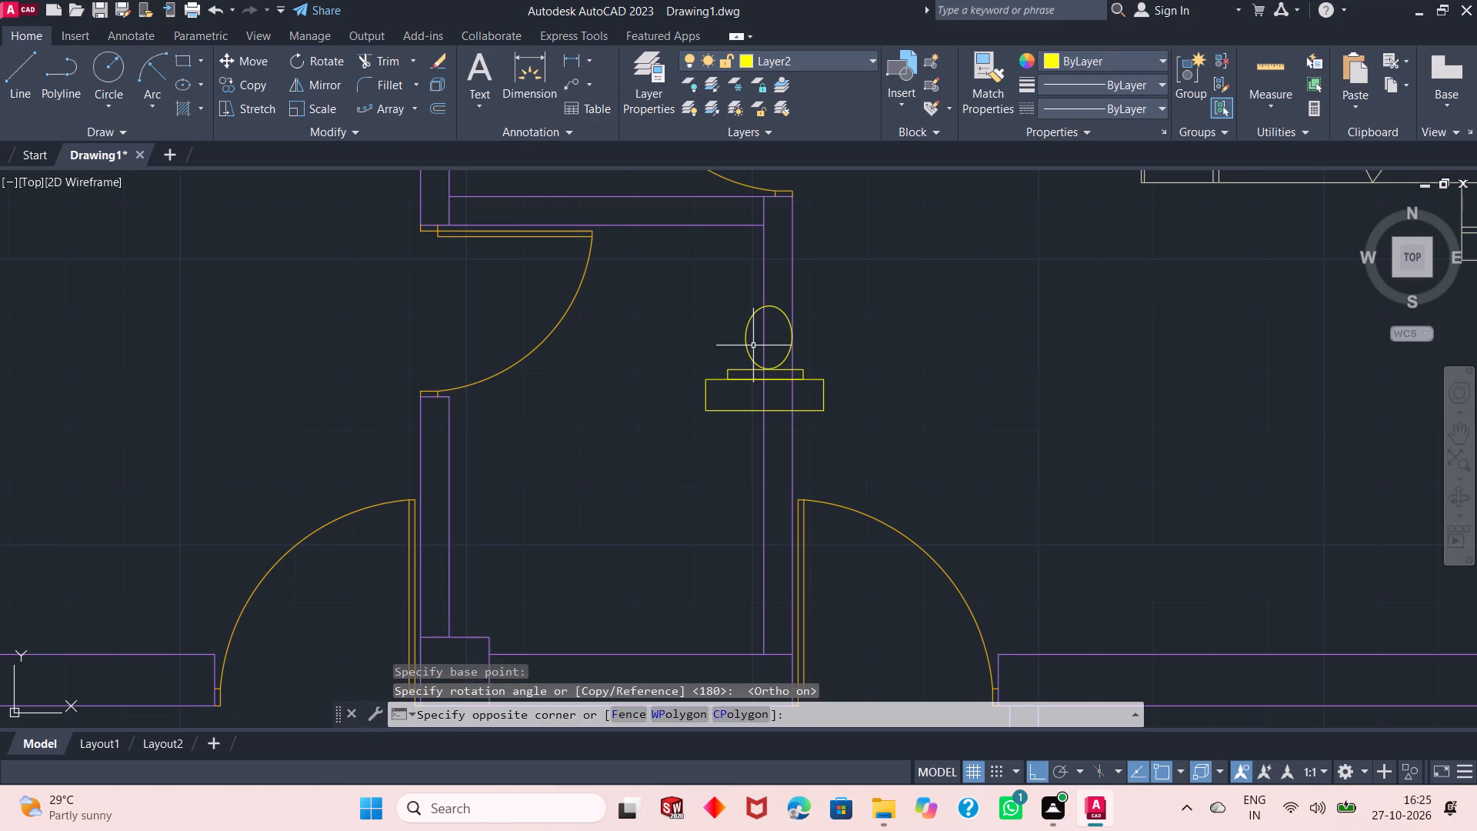
left_click(692, 437)
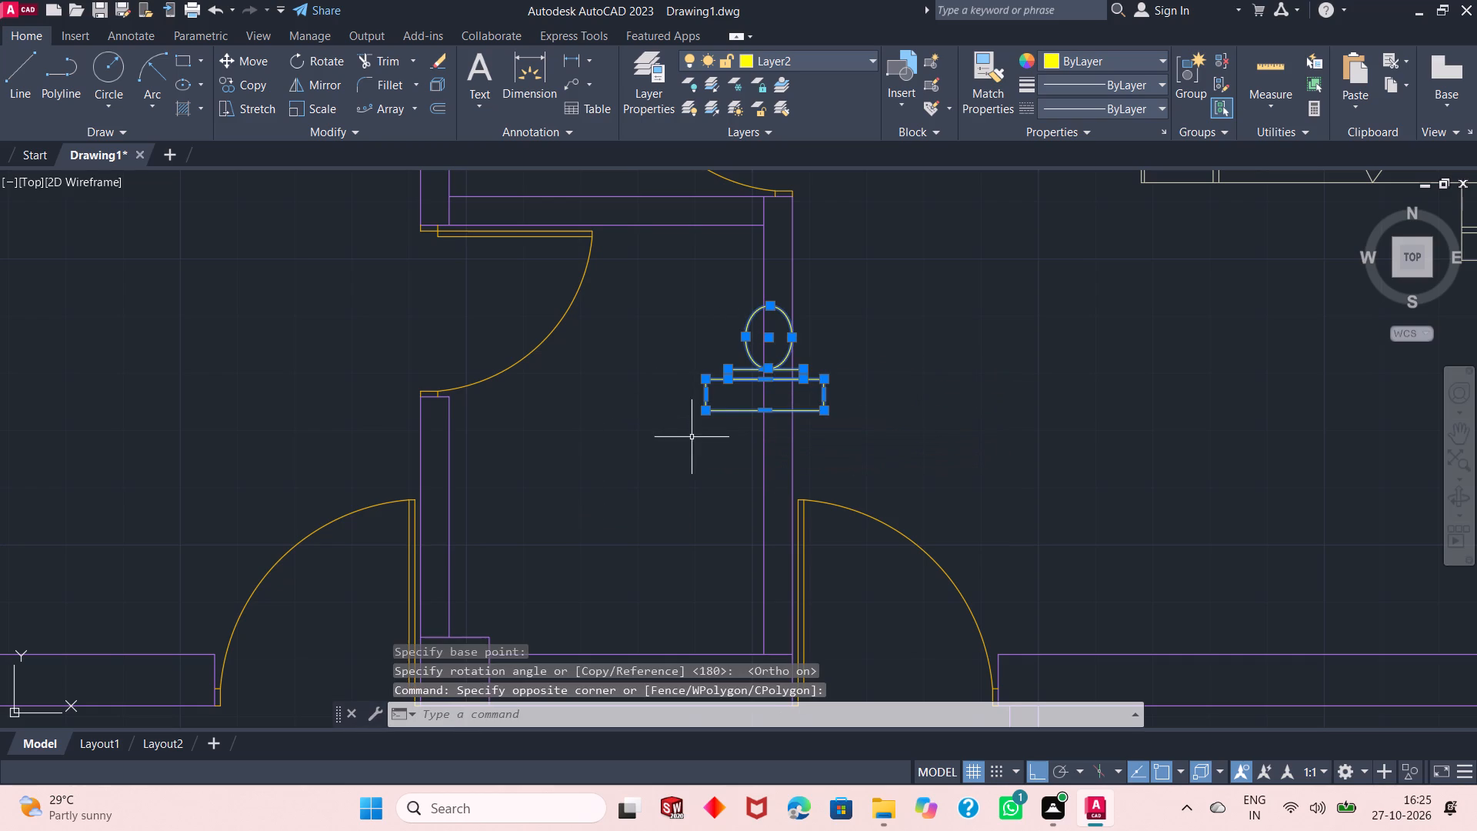
left_click(258, 64)
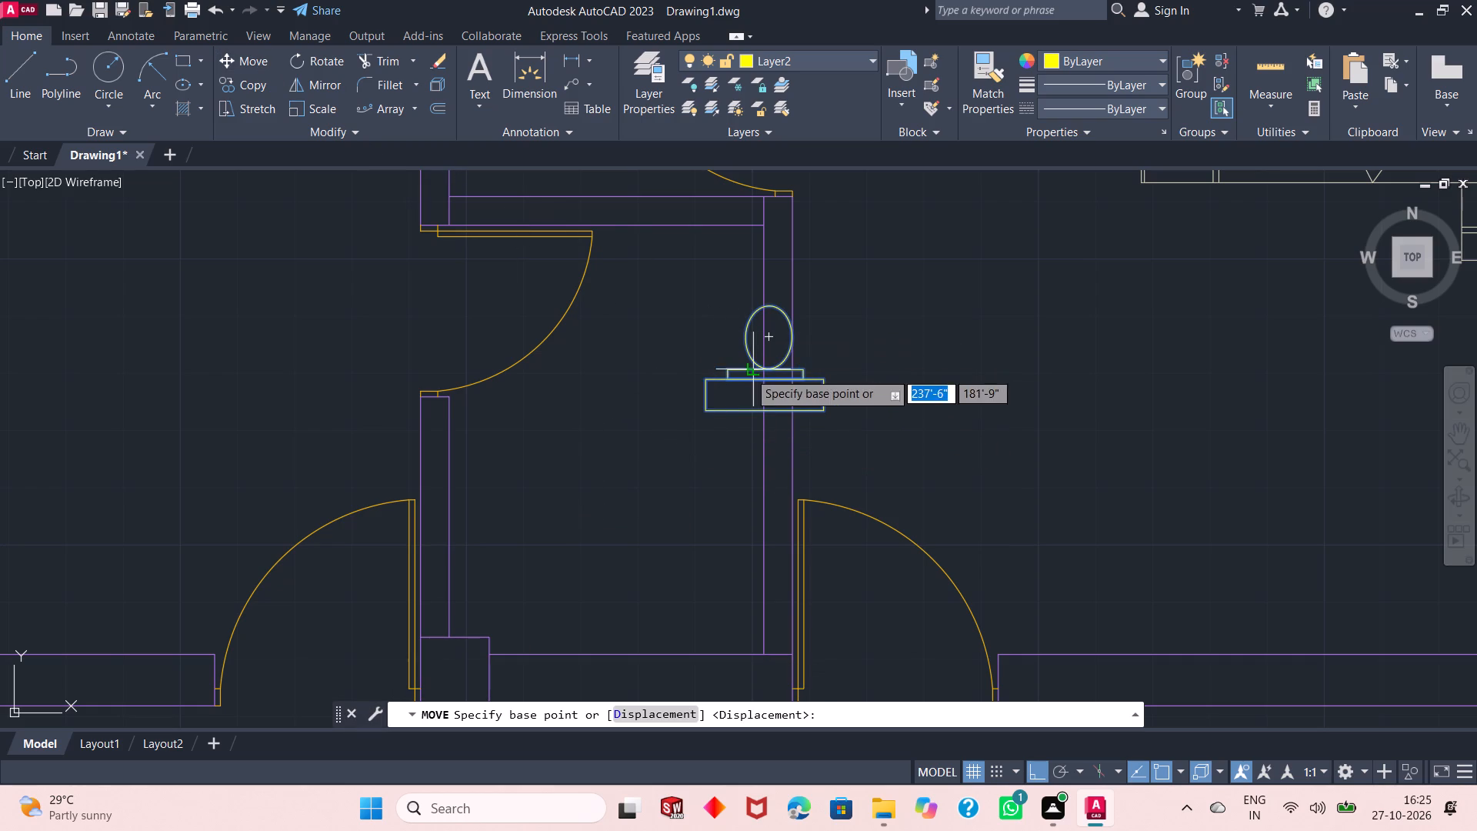
left_click(1044, 774)
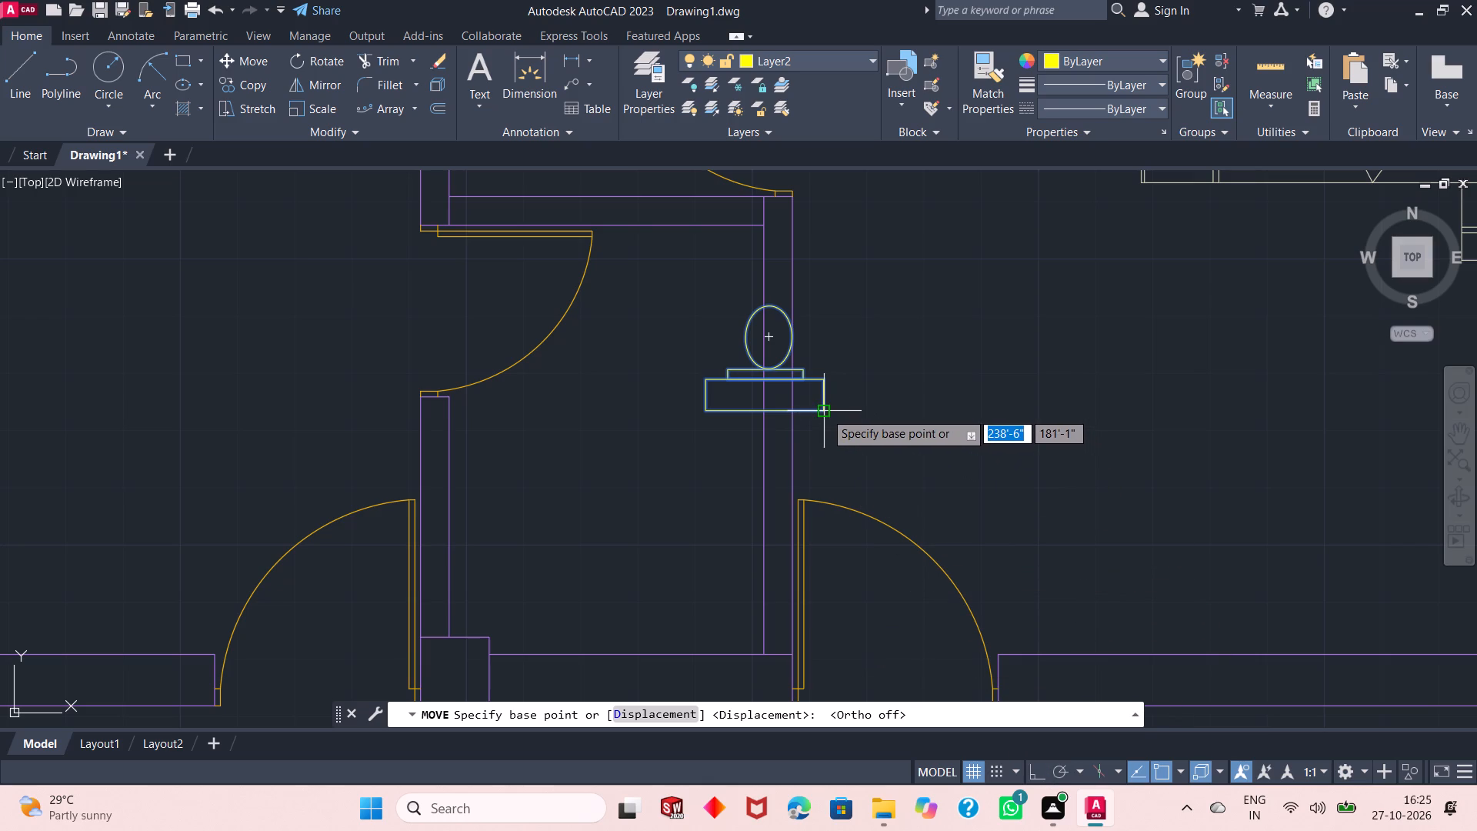
left_click(825, 412)
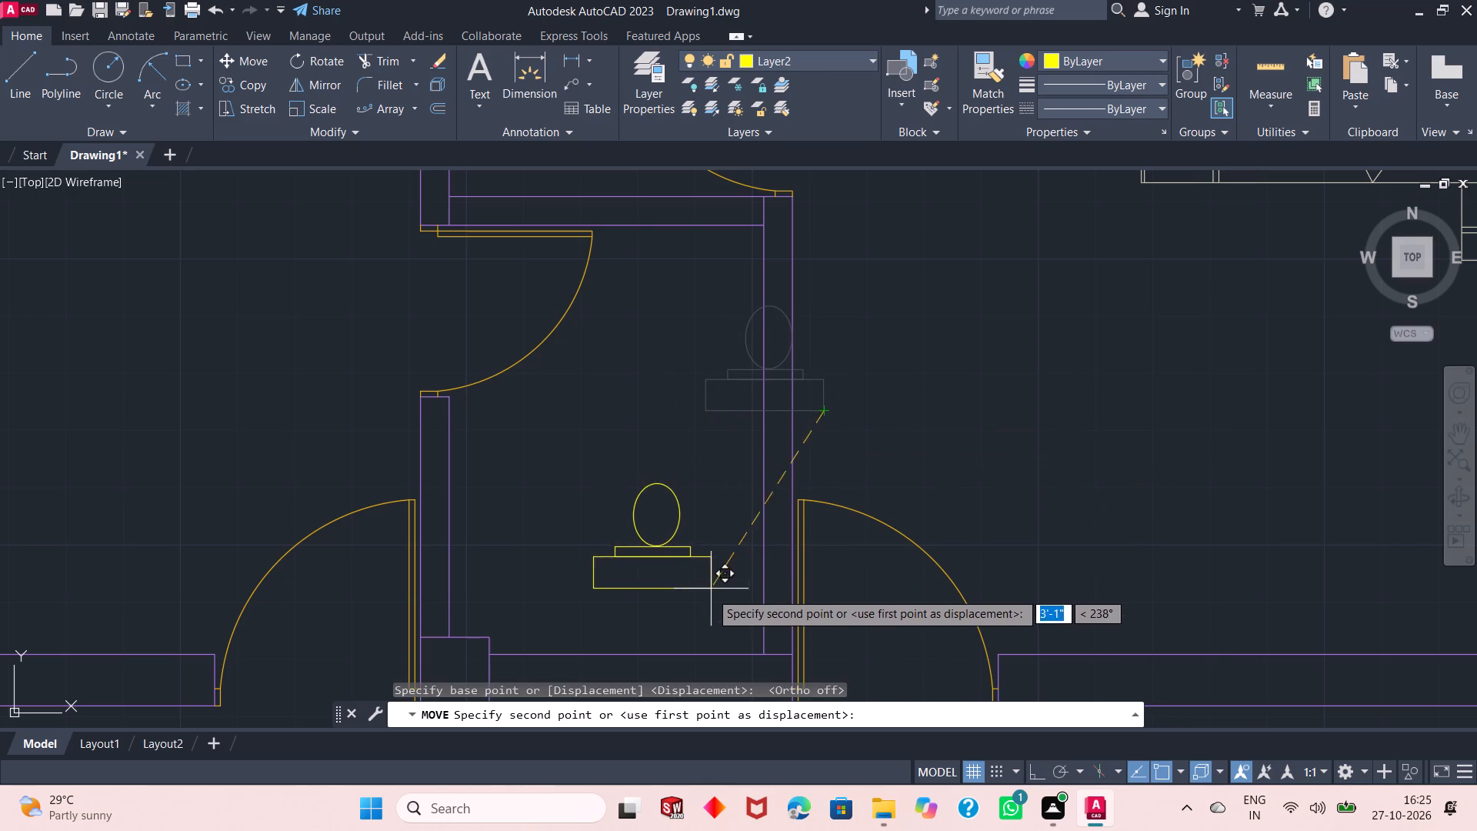
left_click(701, 656)
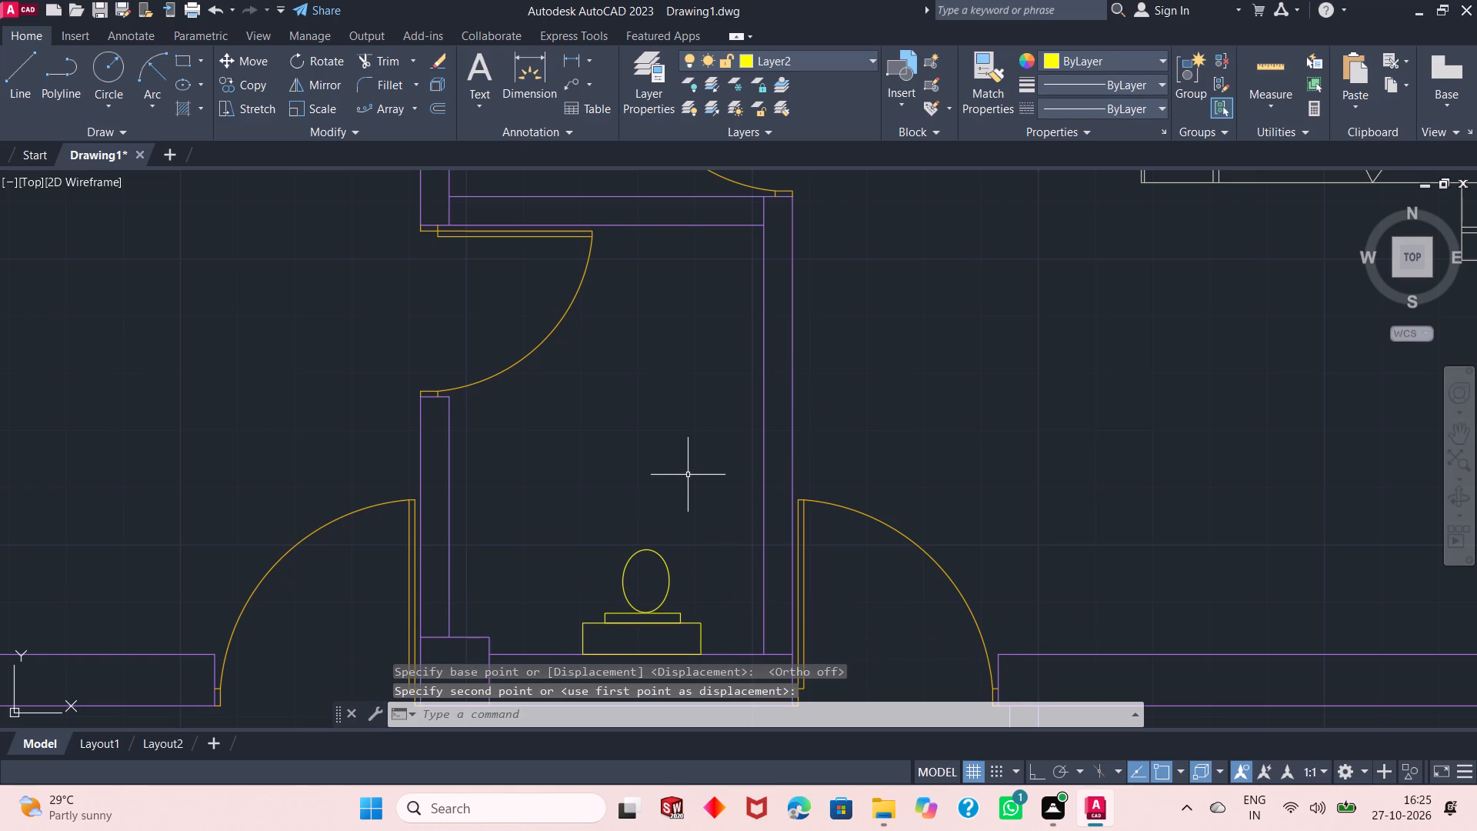
Make Layer3 the current layer.
scroll(688, 475, "down", 3, "ctrl")
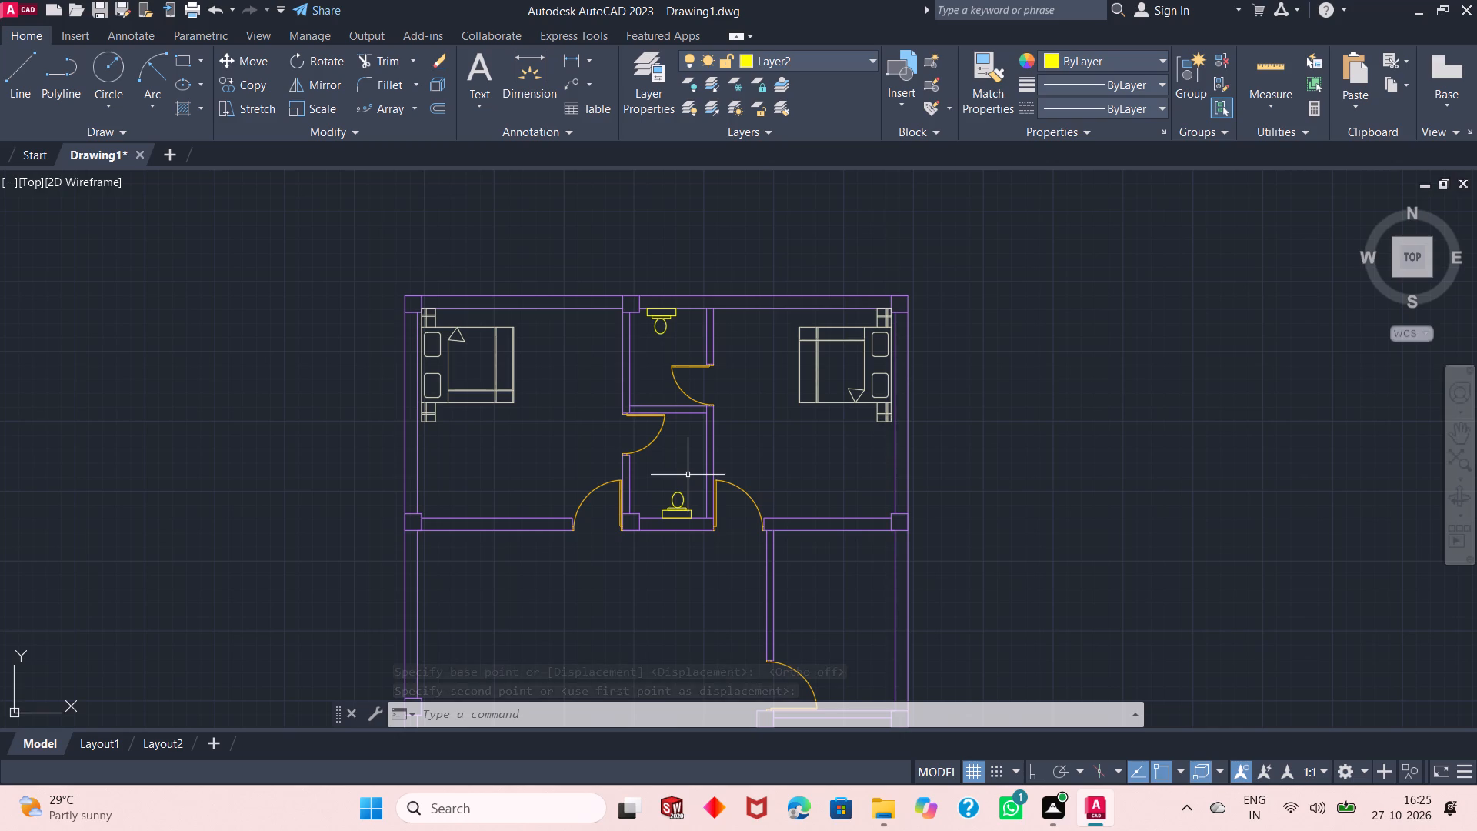
scroll(688, 475, "down", 1, "ctrl")
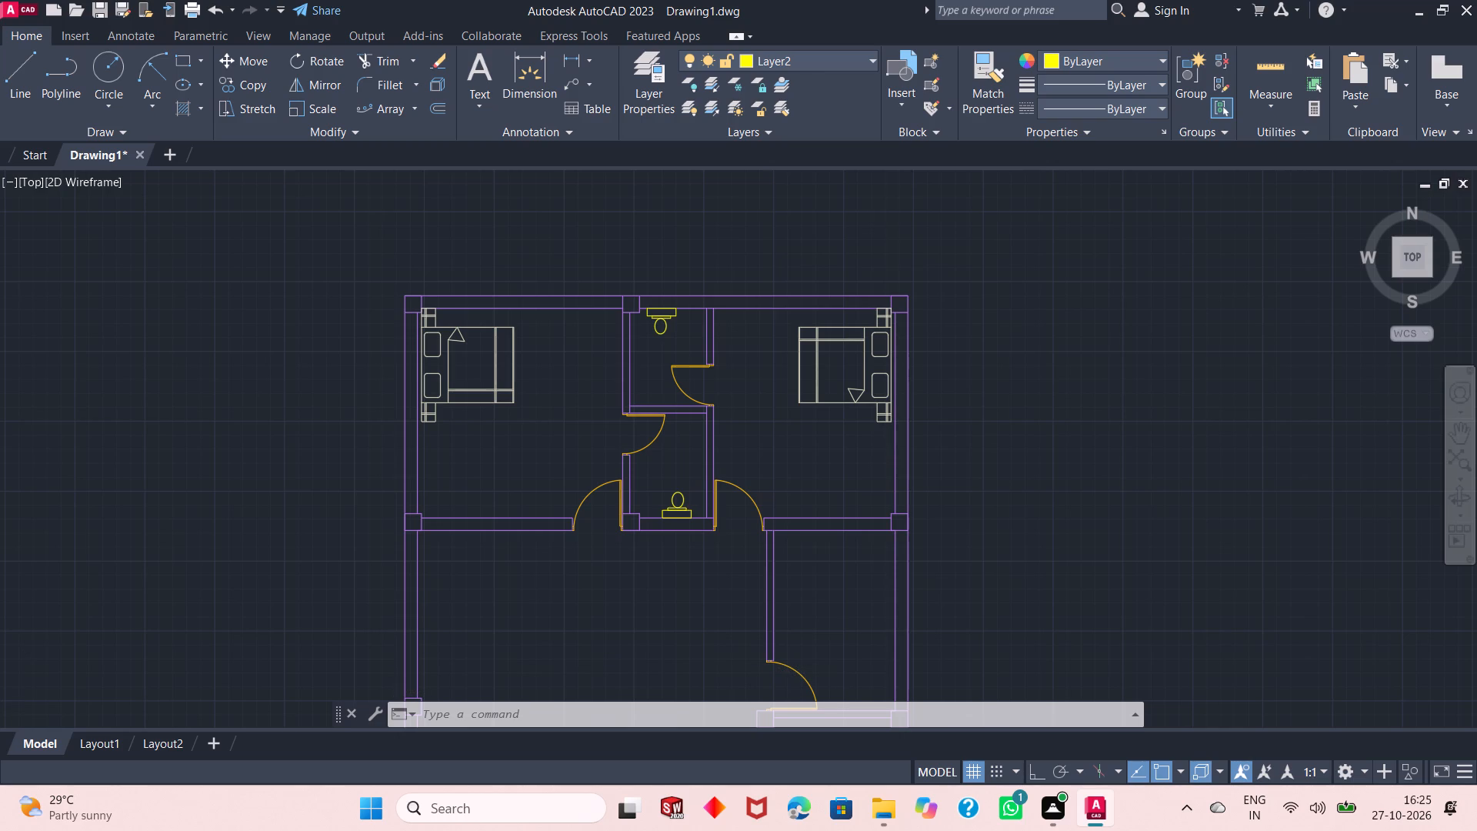
scroll(688, 431, "down", 1, "ctrl")
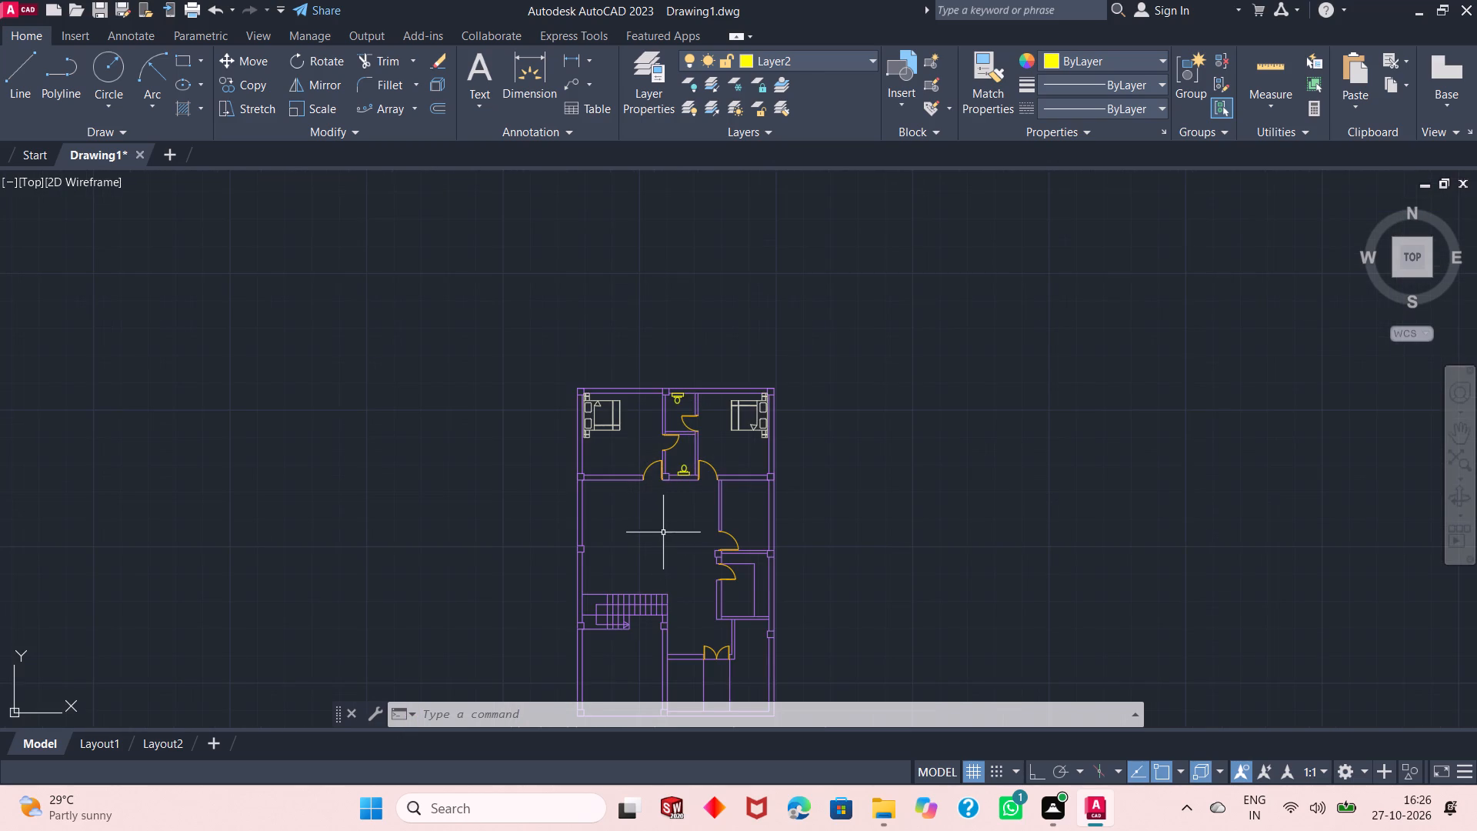
scroll(653, 559, "up", 2, "ctrl")
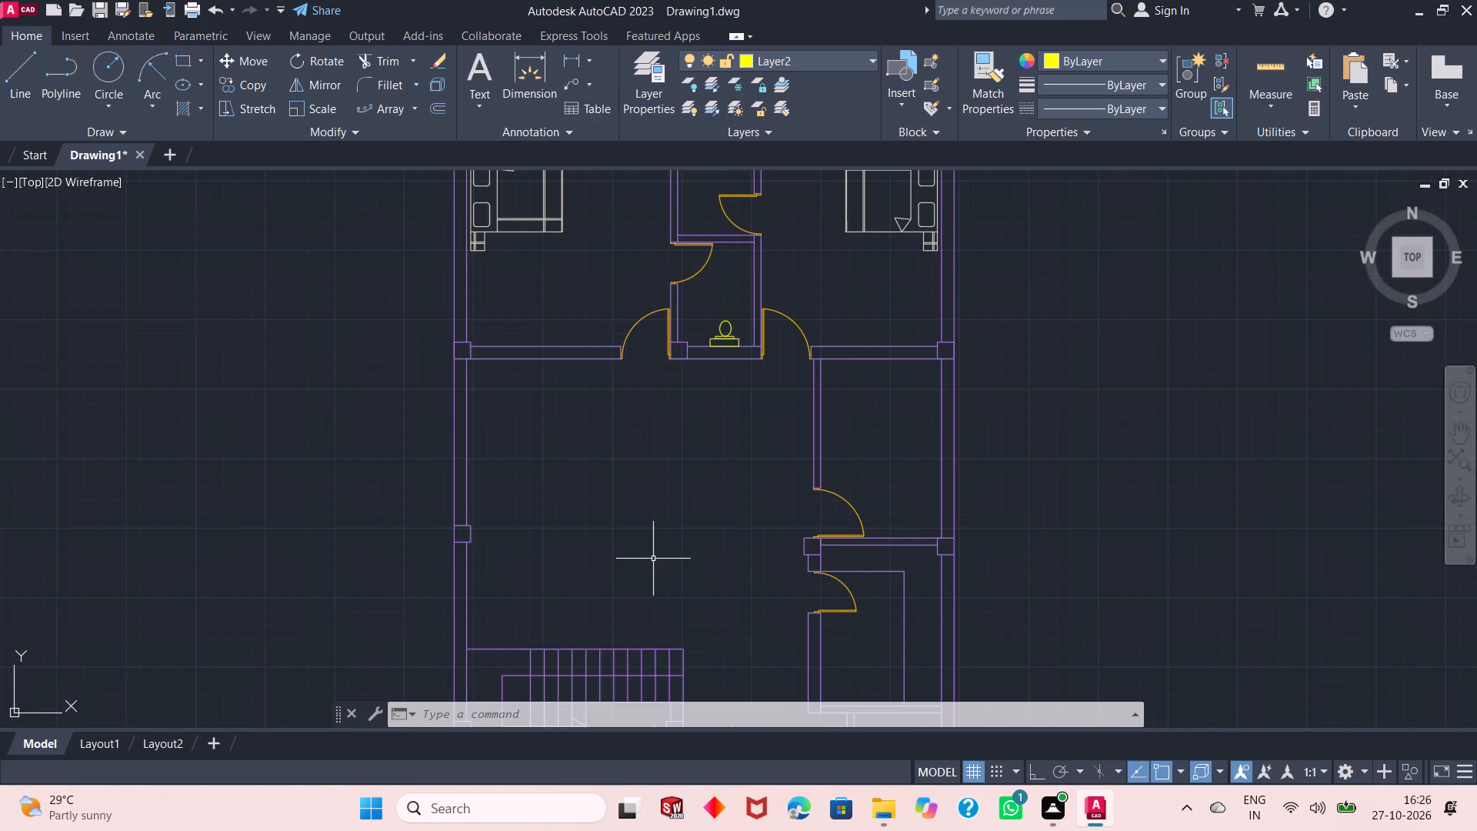
scroll(653, 559, "up", 1, "ctrl")
scroll(653, 559, "down", 2, "ctrl")
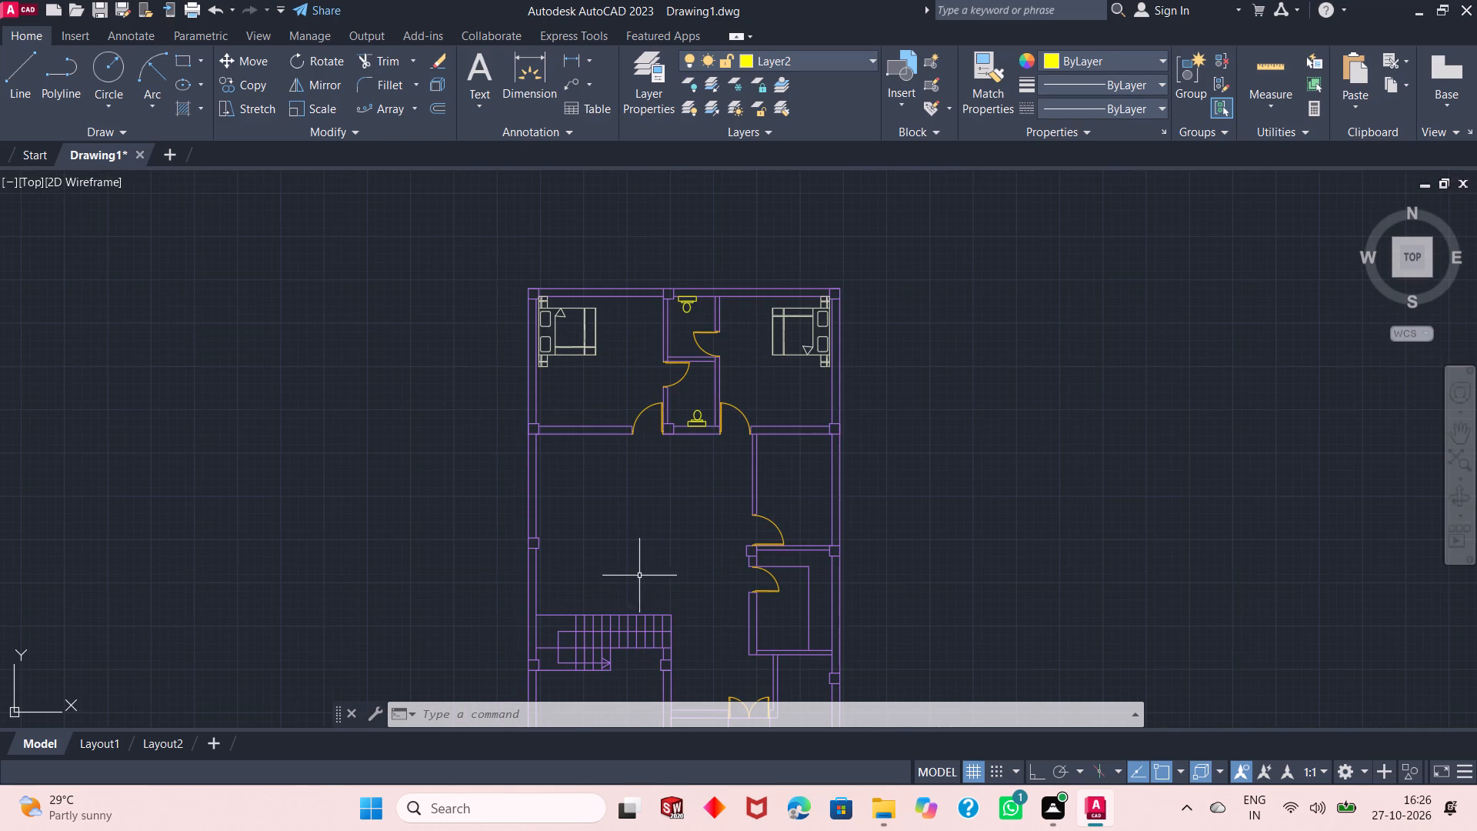
scroll(635, 580, "up", 1, "ctrl")
left_click(802, 62)
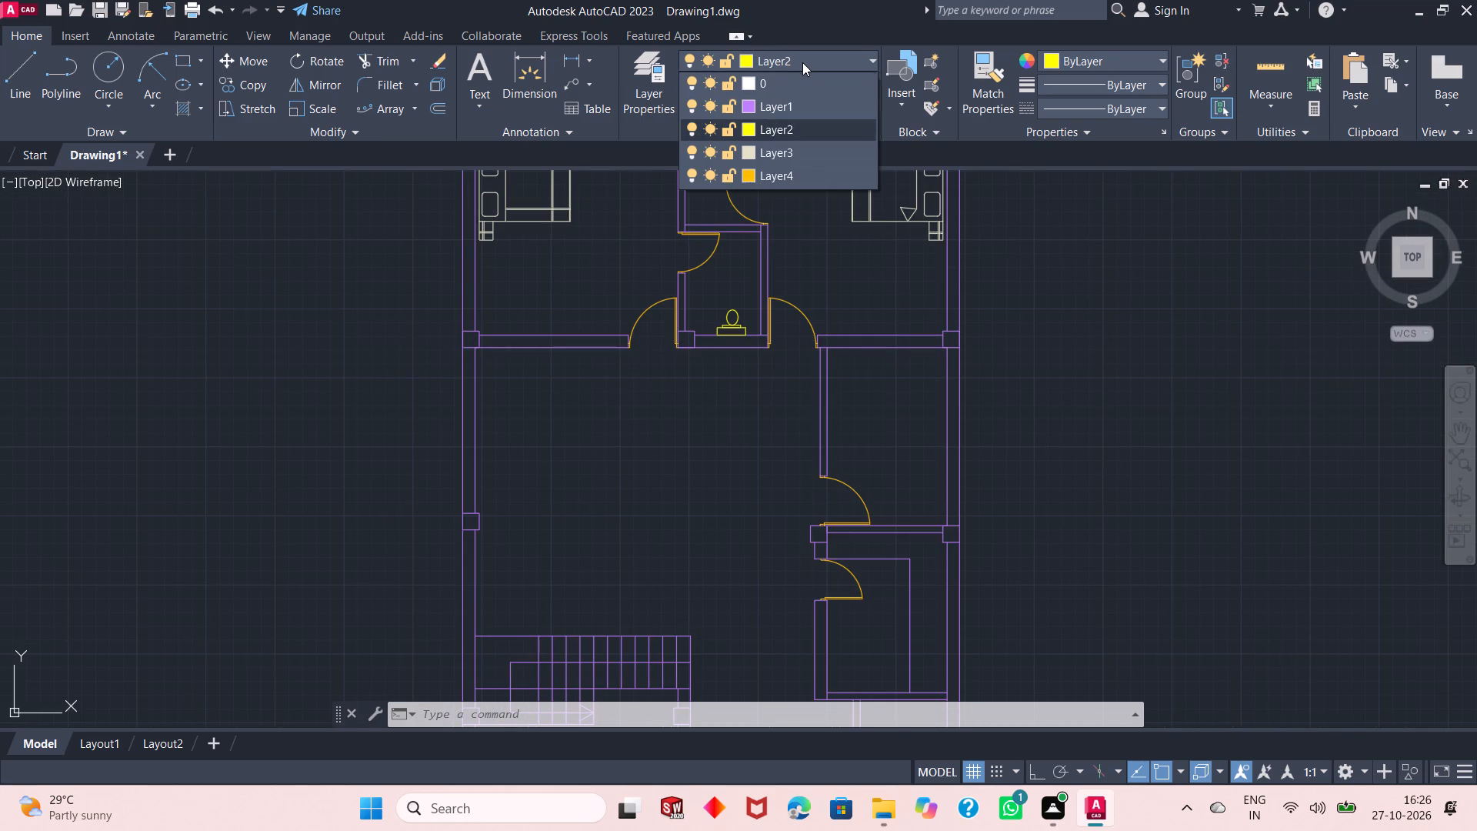
left_click(771, 153)
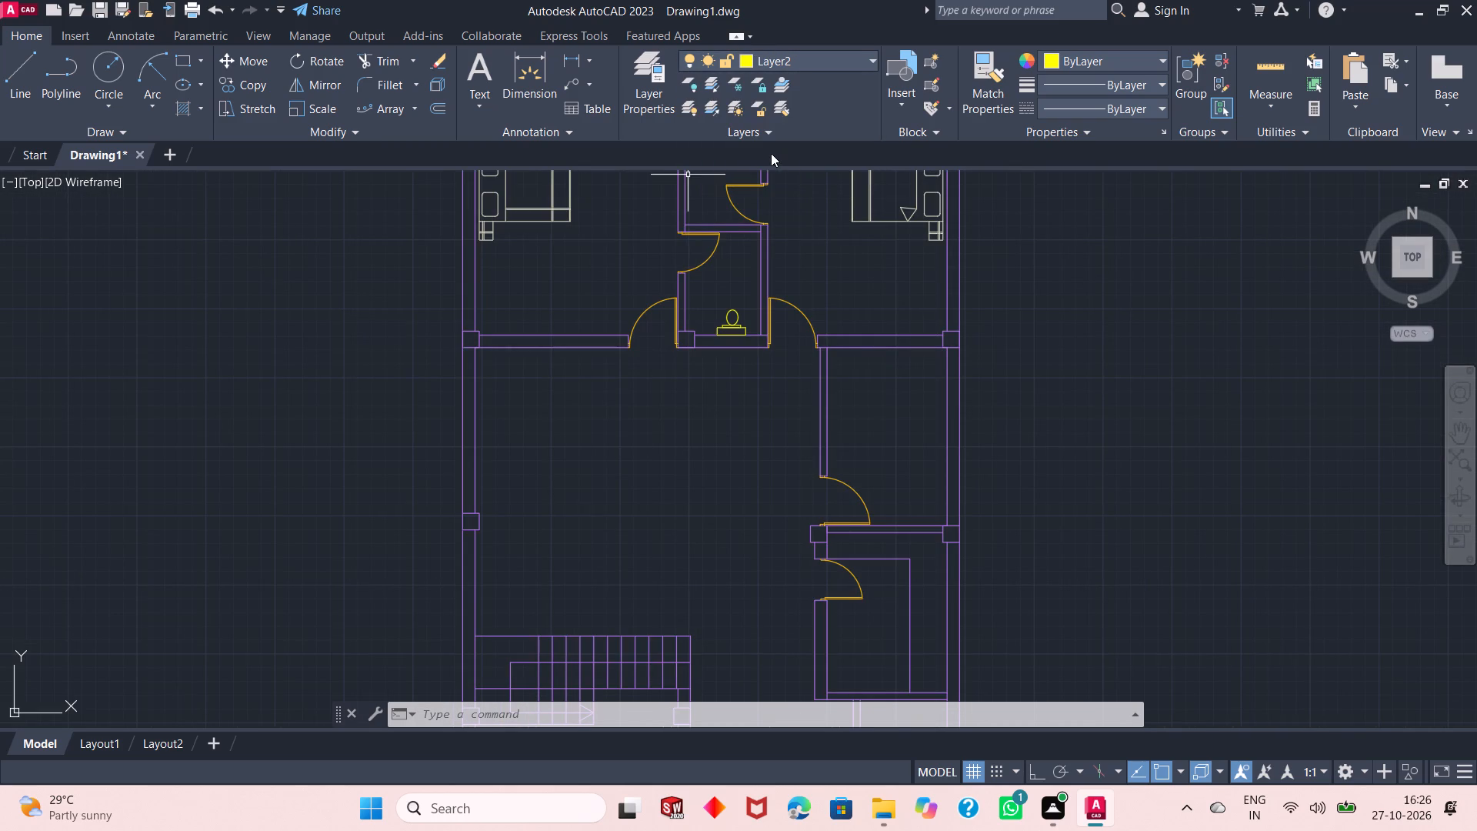
Draw a 2'-10" by 3'-2" rectangle in the central room, starting at the left wall column's inner face and extending downward.
left_click(177, 67)
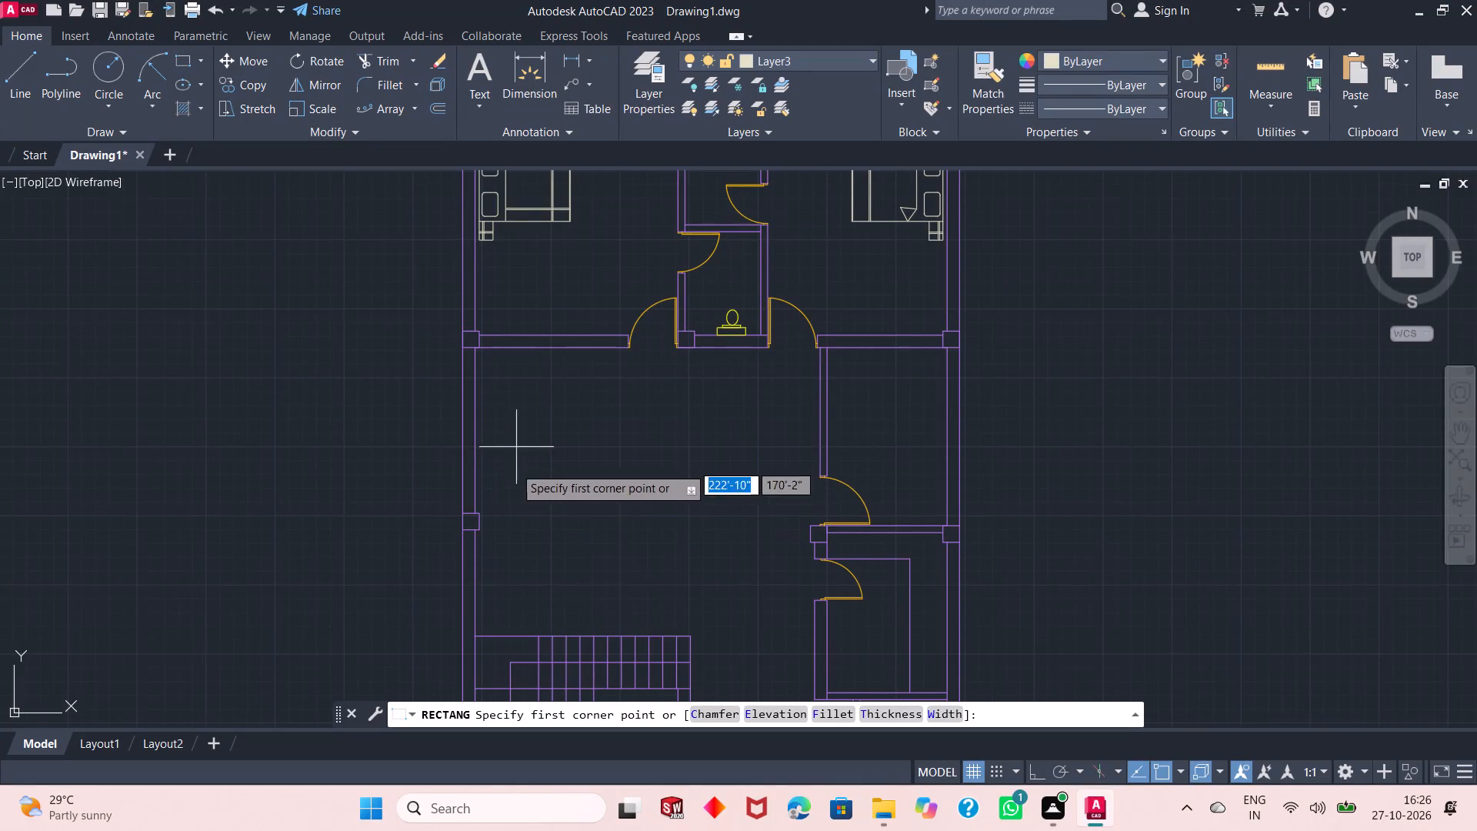
scroll(495, 546, "up", 2, "ctrl")
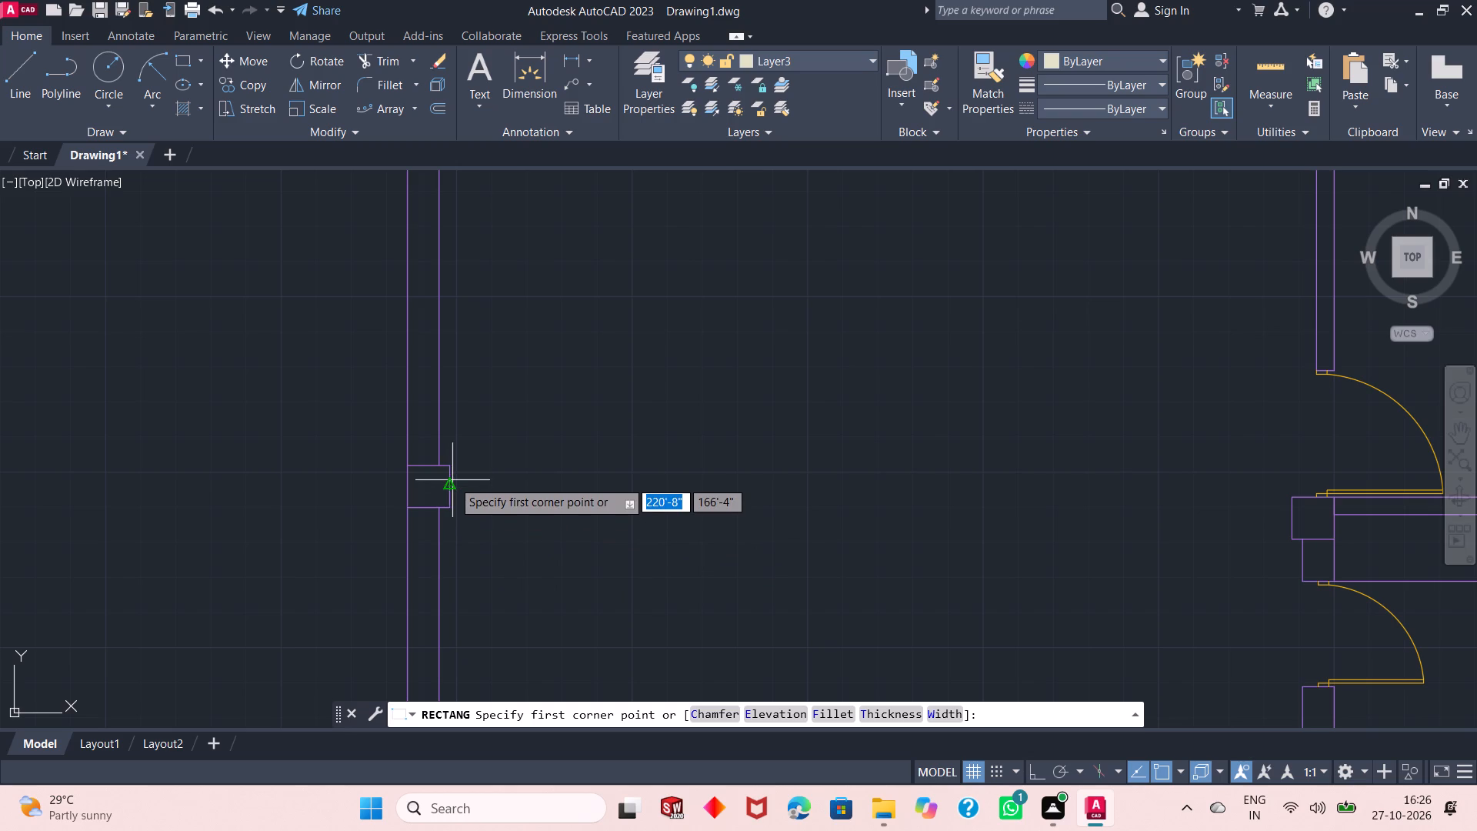
left_click_drag(450, 476, 505, 479)
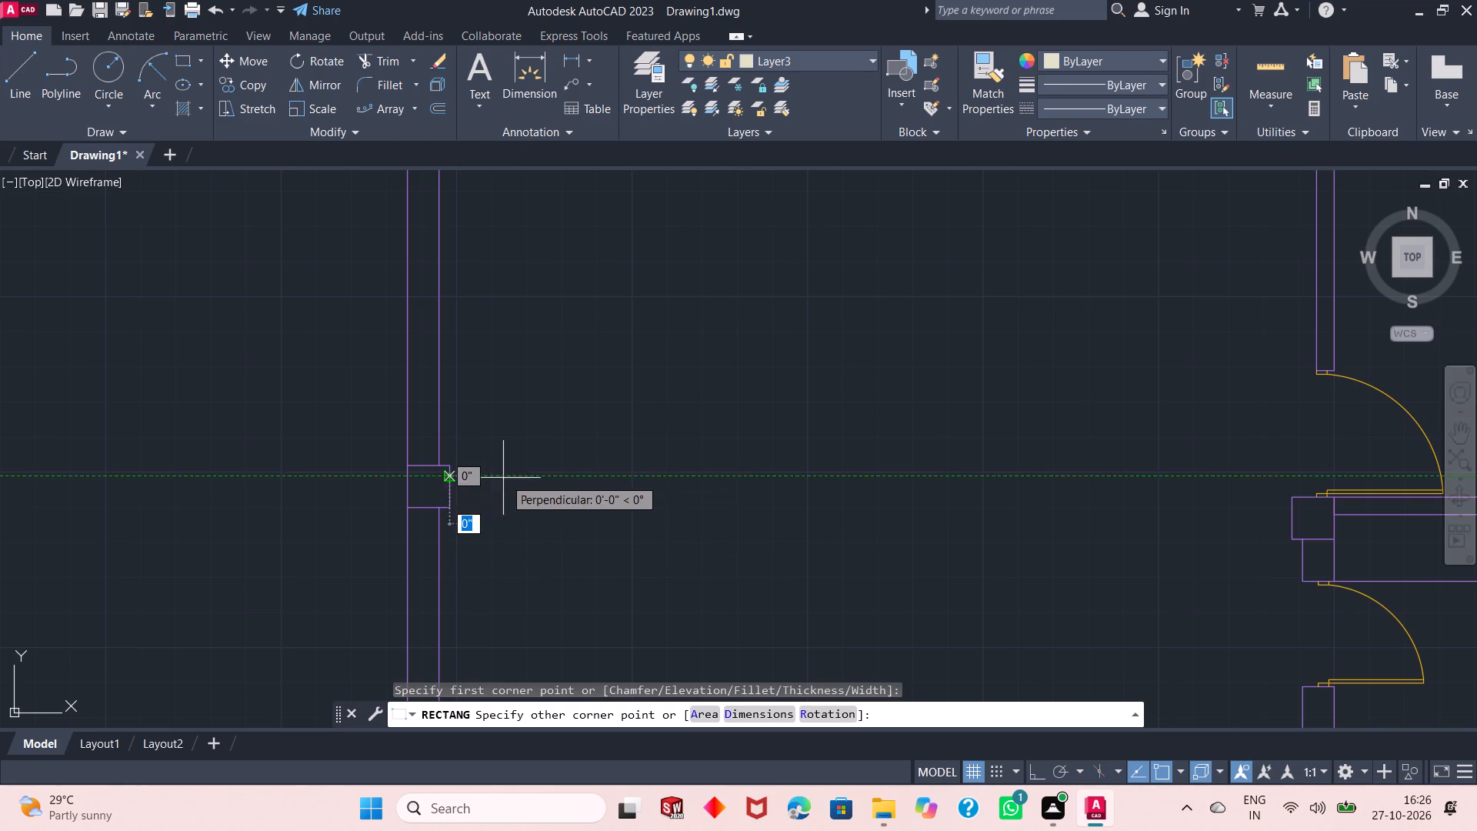
left_click_drag(505, 479, 548, 540)
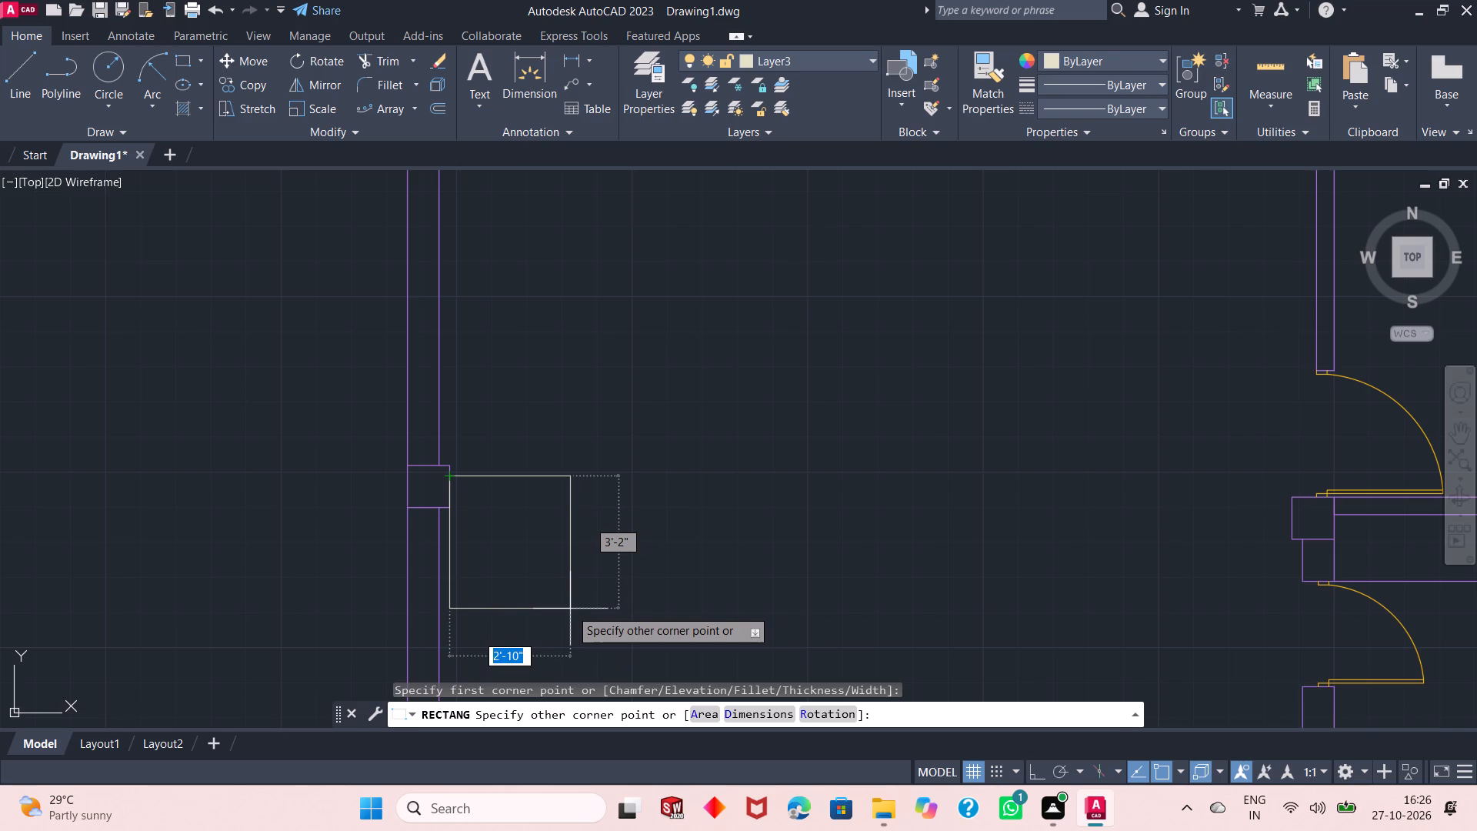
type("2'10\"")
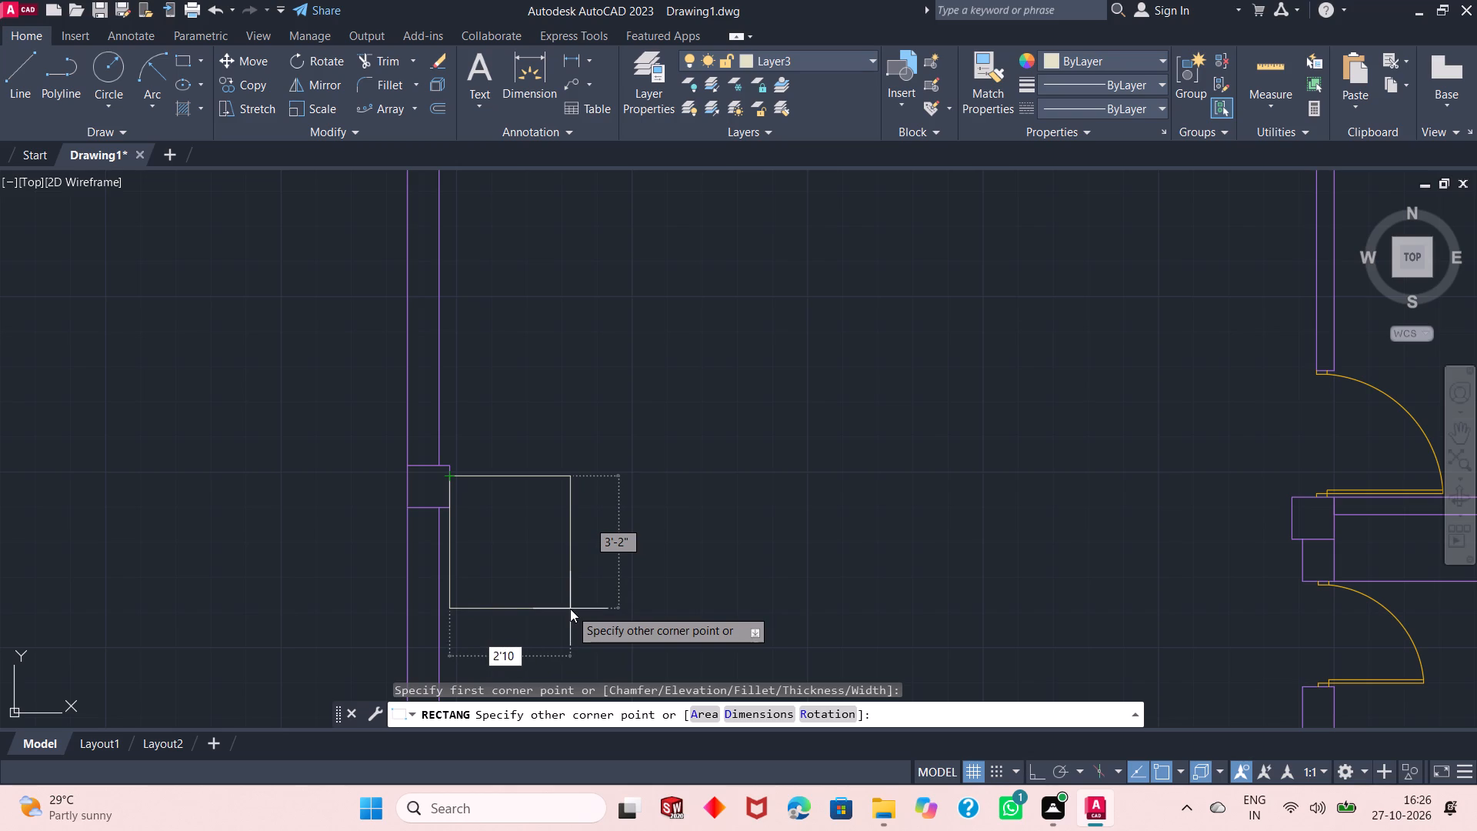
key("Tab")
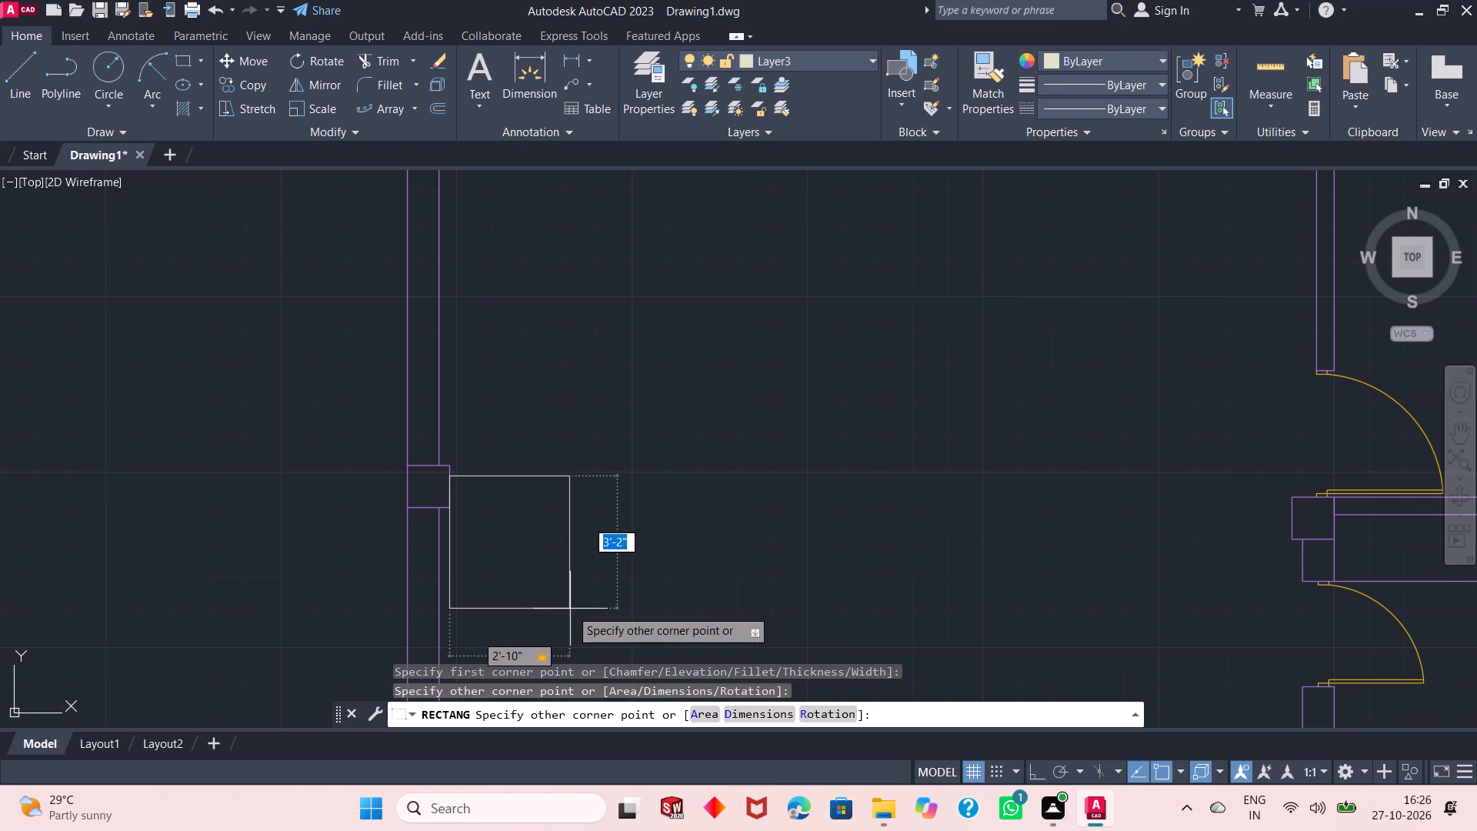
type("3'2\"")
key("Return")
Explode the new rectangle beside the left wall column into separate lines.
scroll(565, 554, "down", 3, "ctrl")
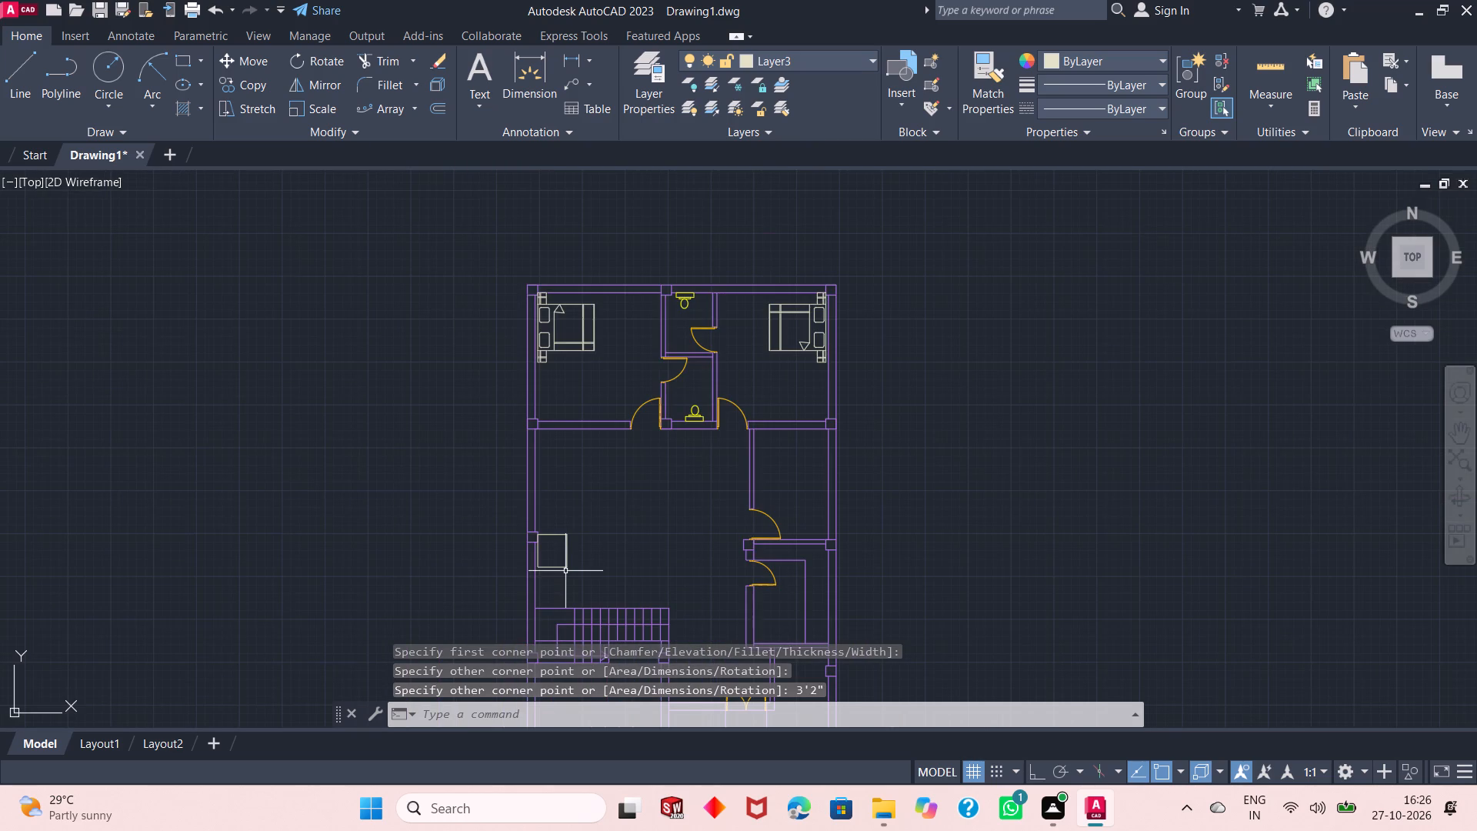
scroll(561, 552, "up", 1, "ctrl")
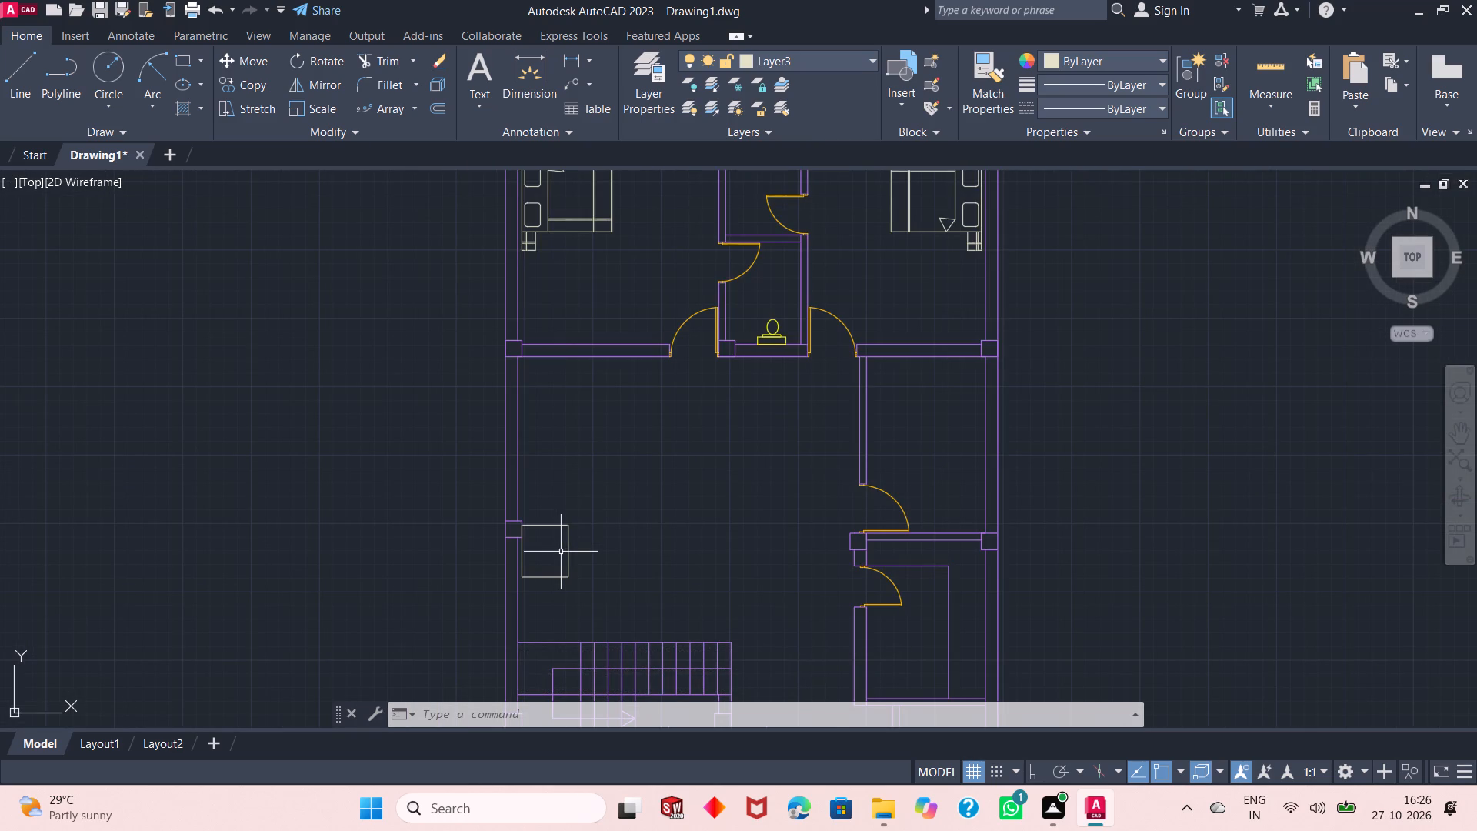
scroll(545, 556, "up", 2, "ctrl")
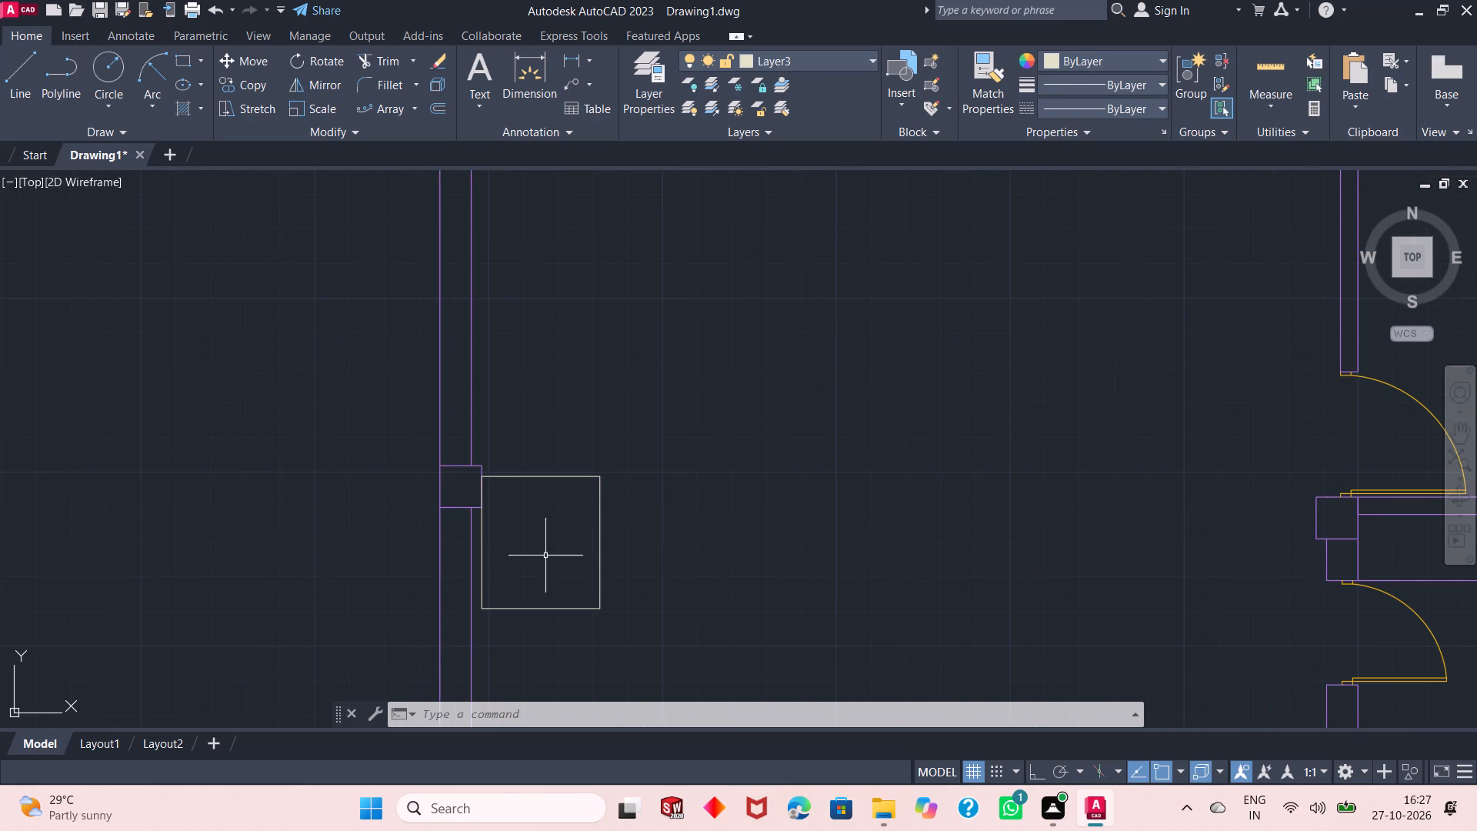
left_click(562, 449)
left_click(535, 499)
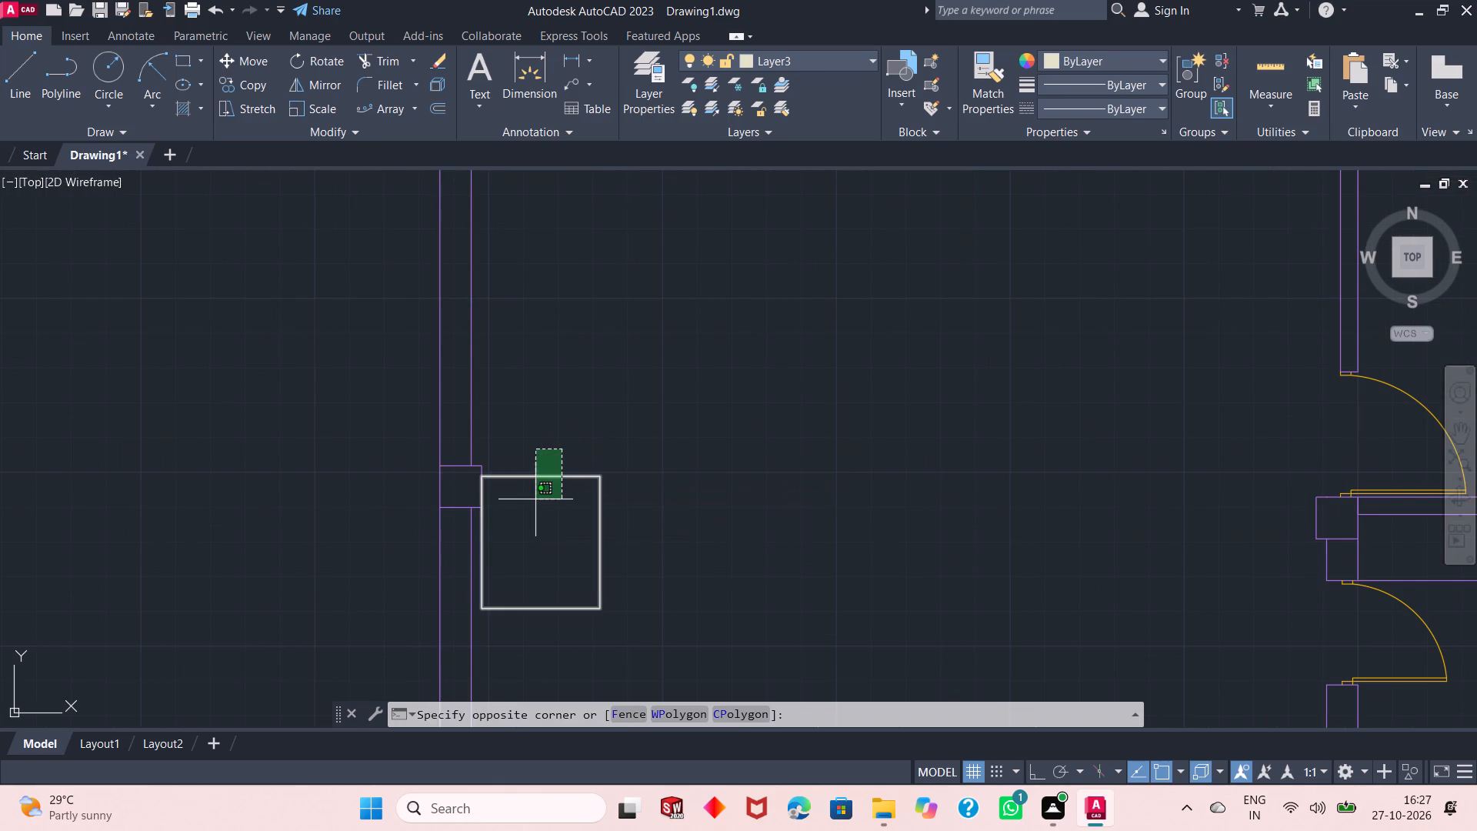
left_click(428, 90)
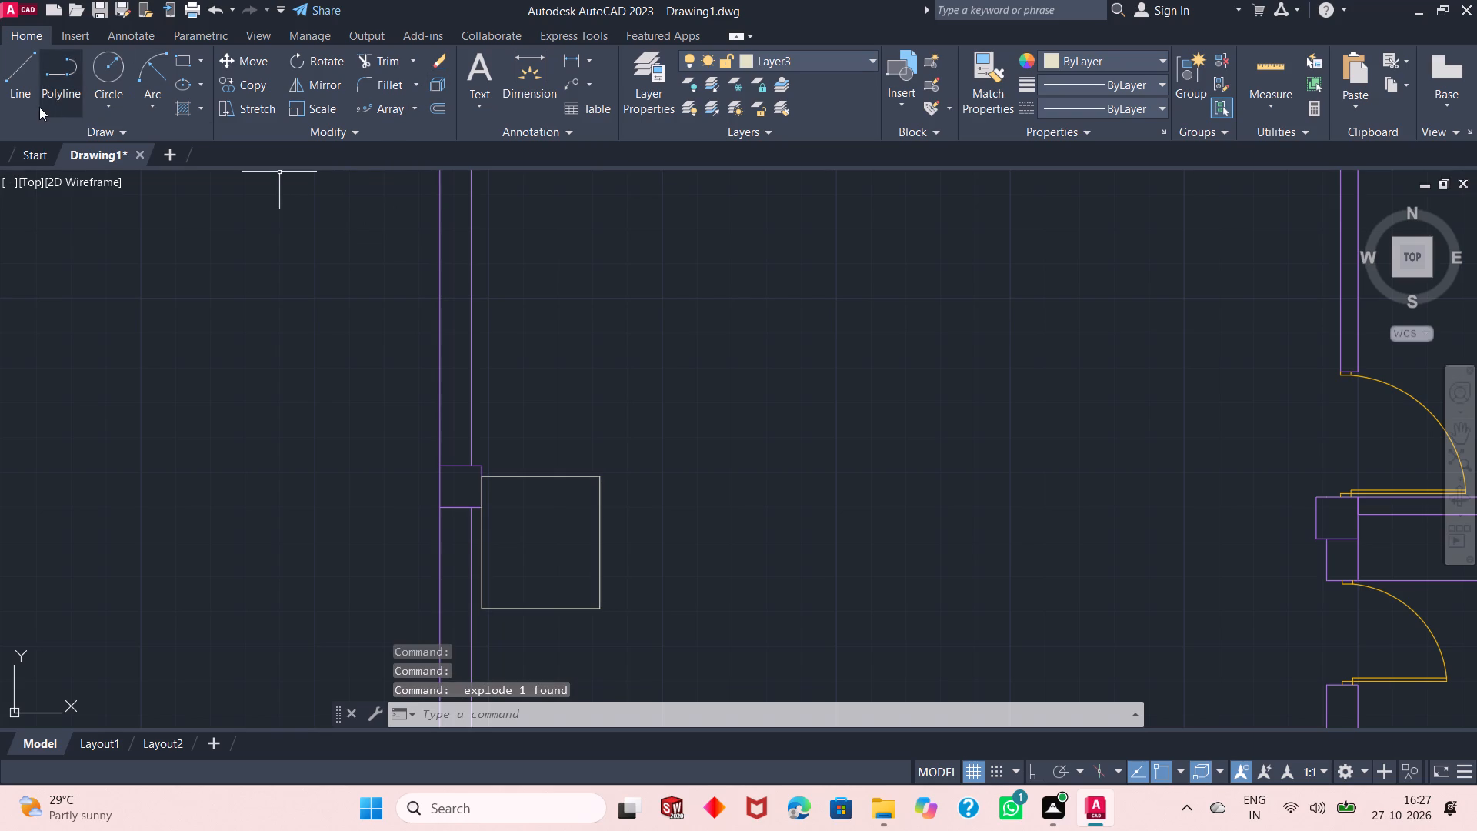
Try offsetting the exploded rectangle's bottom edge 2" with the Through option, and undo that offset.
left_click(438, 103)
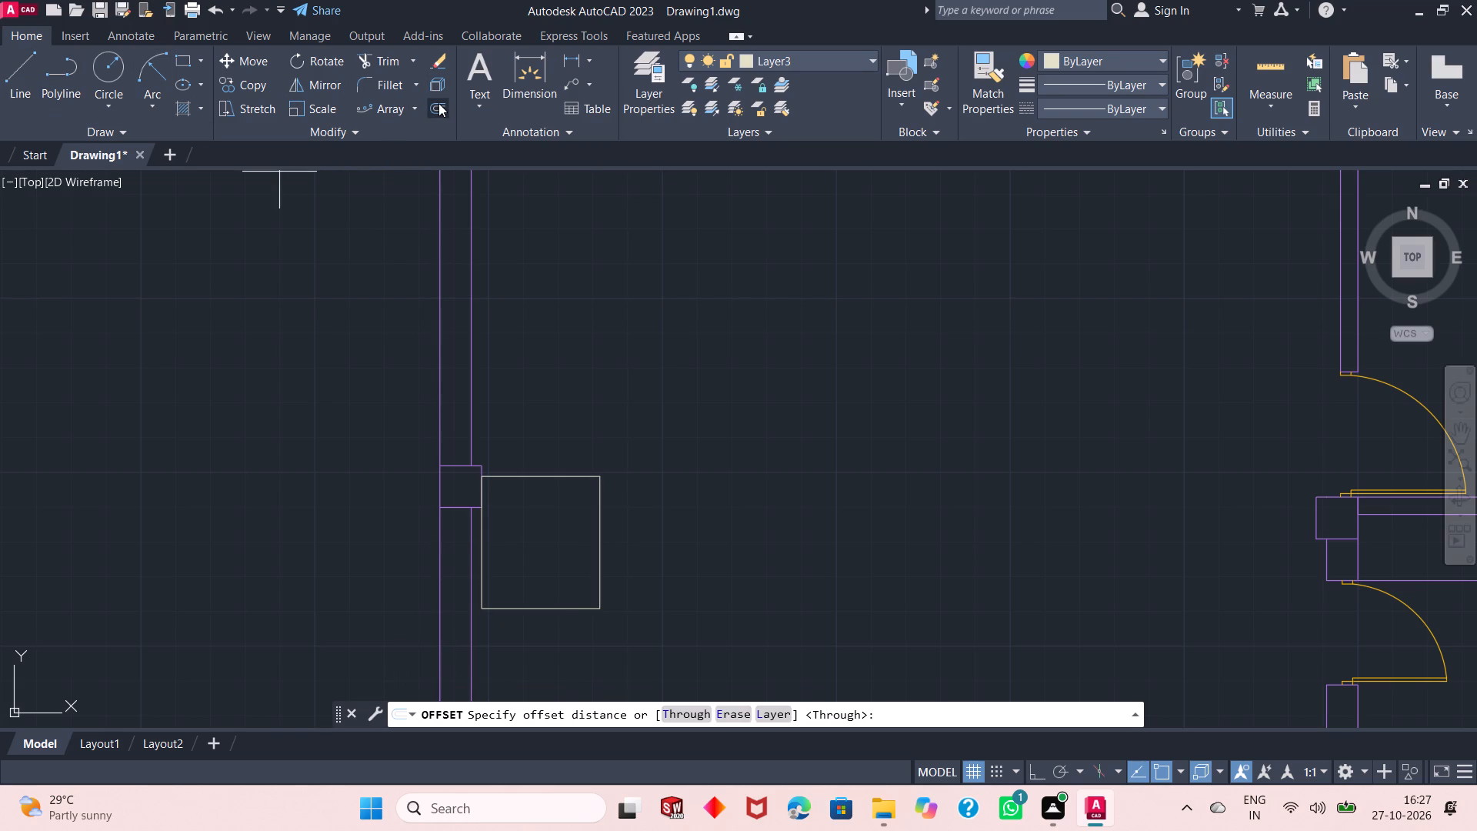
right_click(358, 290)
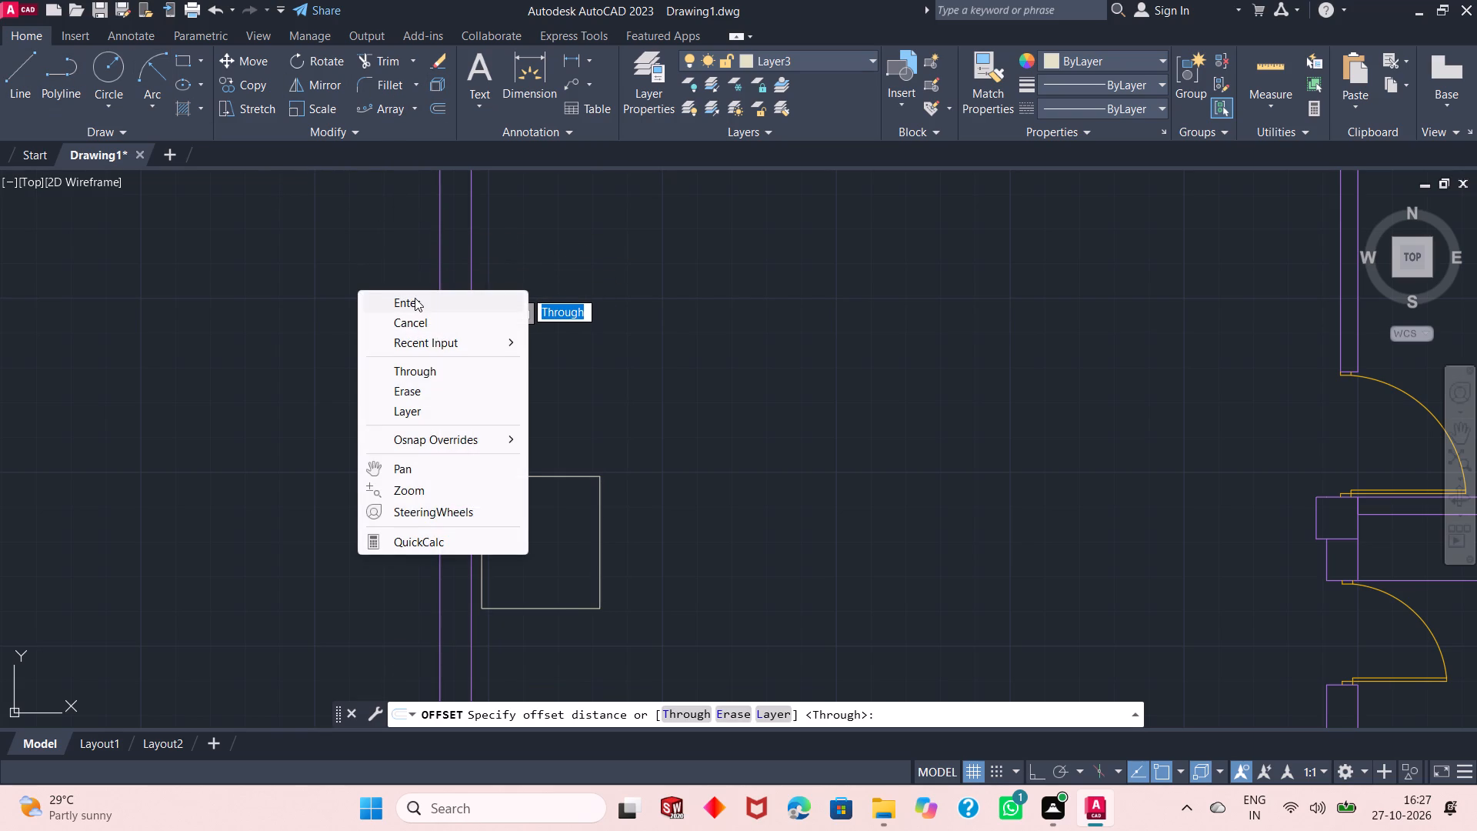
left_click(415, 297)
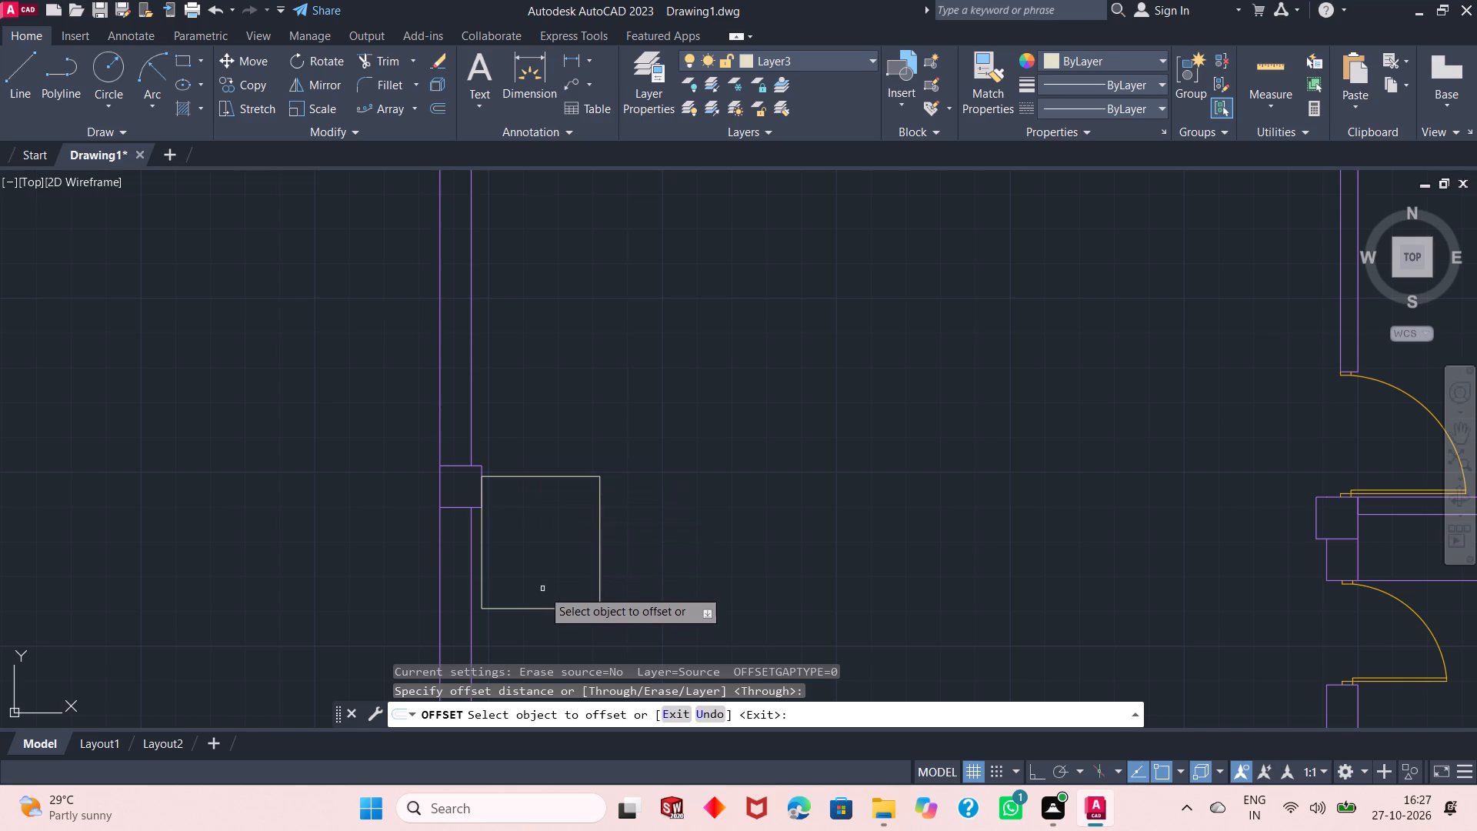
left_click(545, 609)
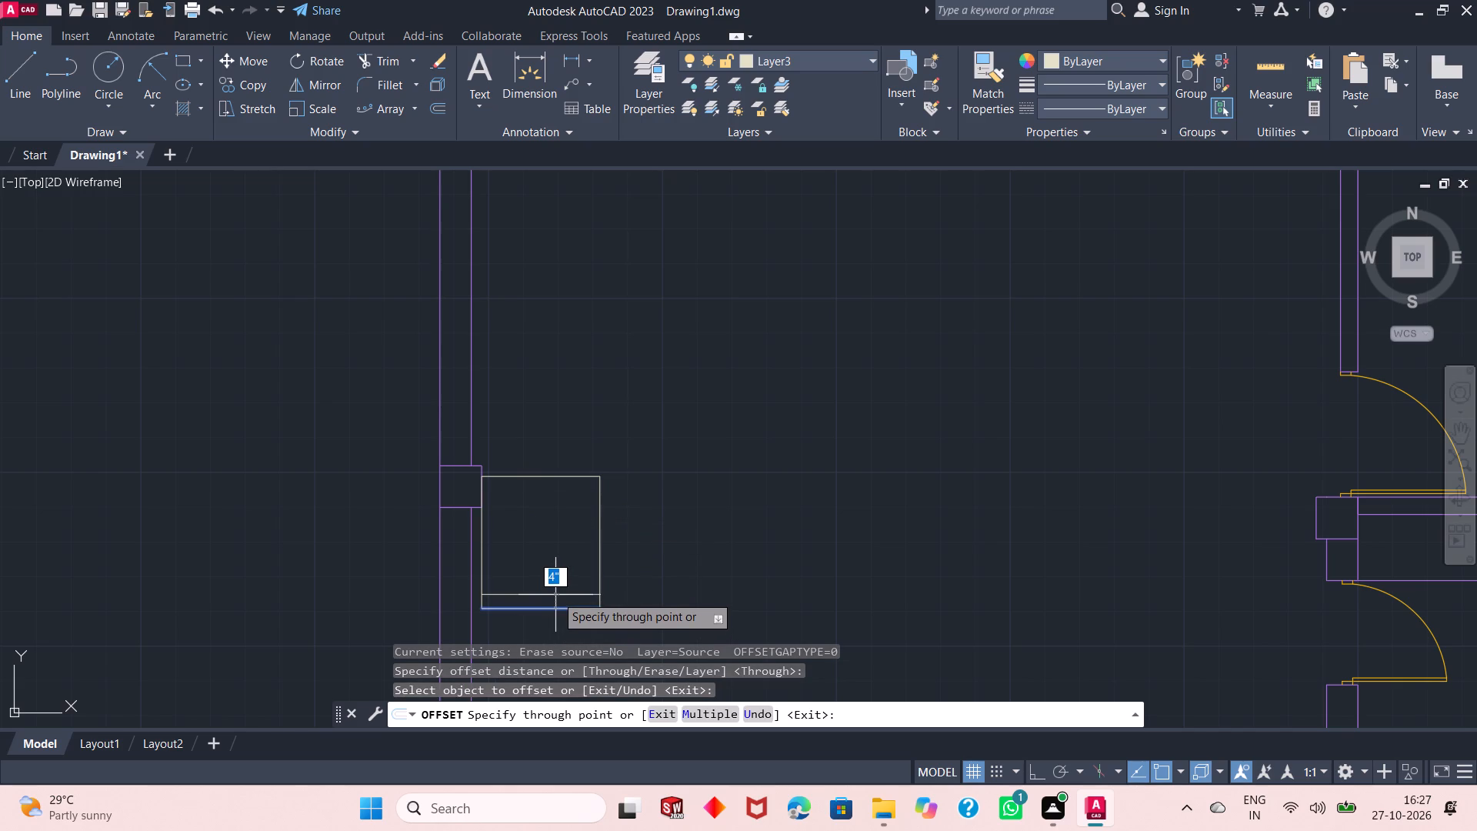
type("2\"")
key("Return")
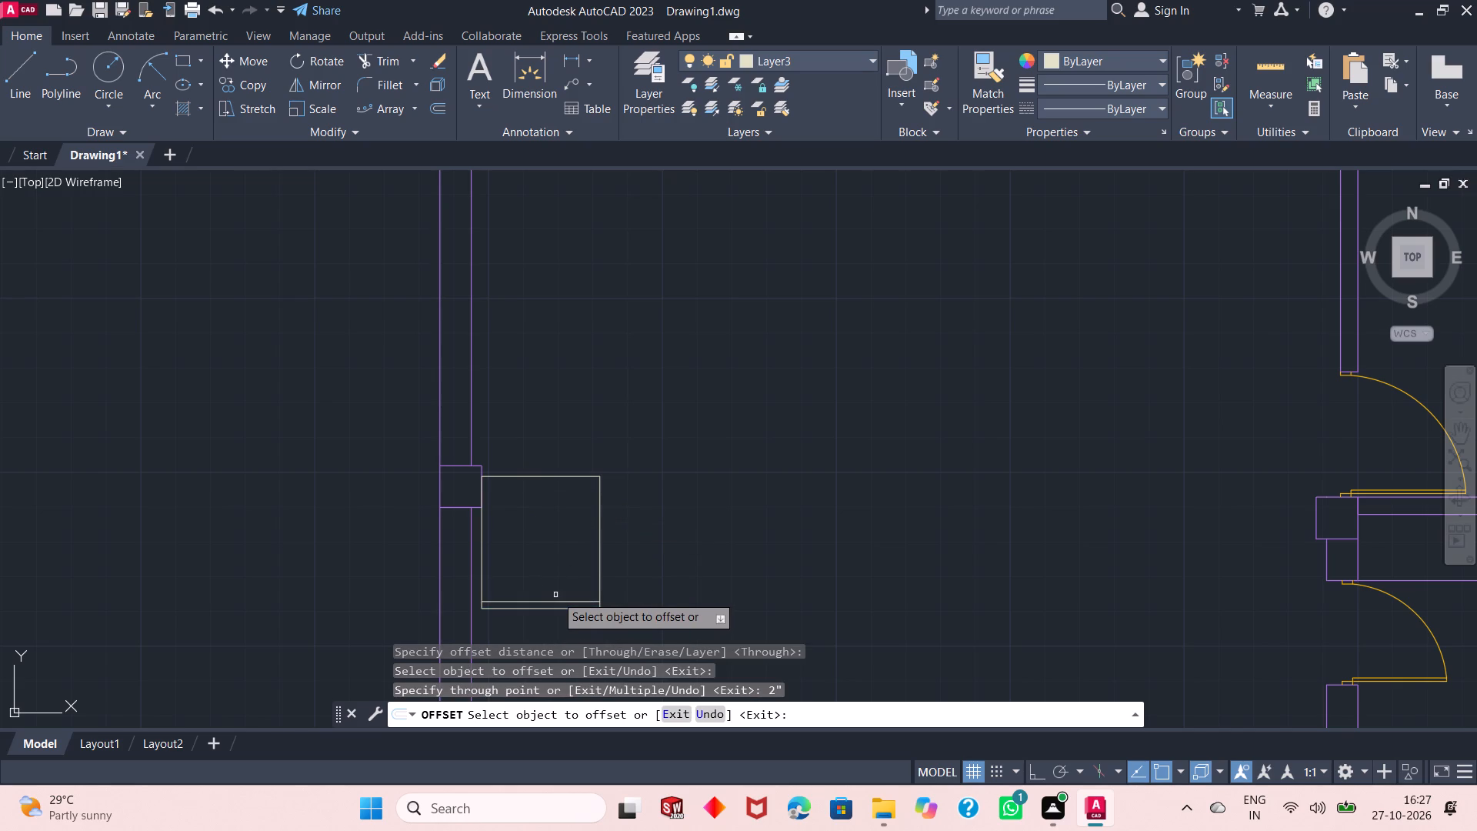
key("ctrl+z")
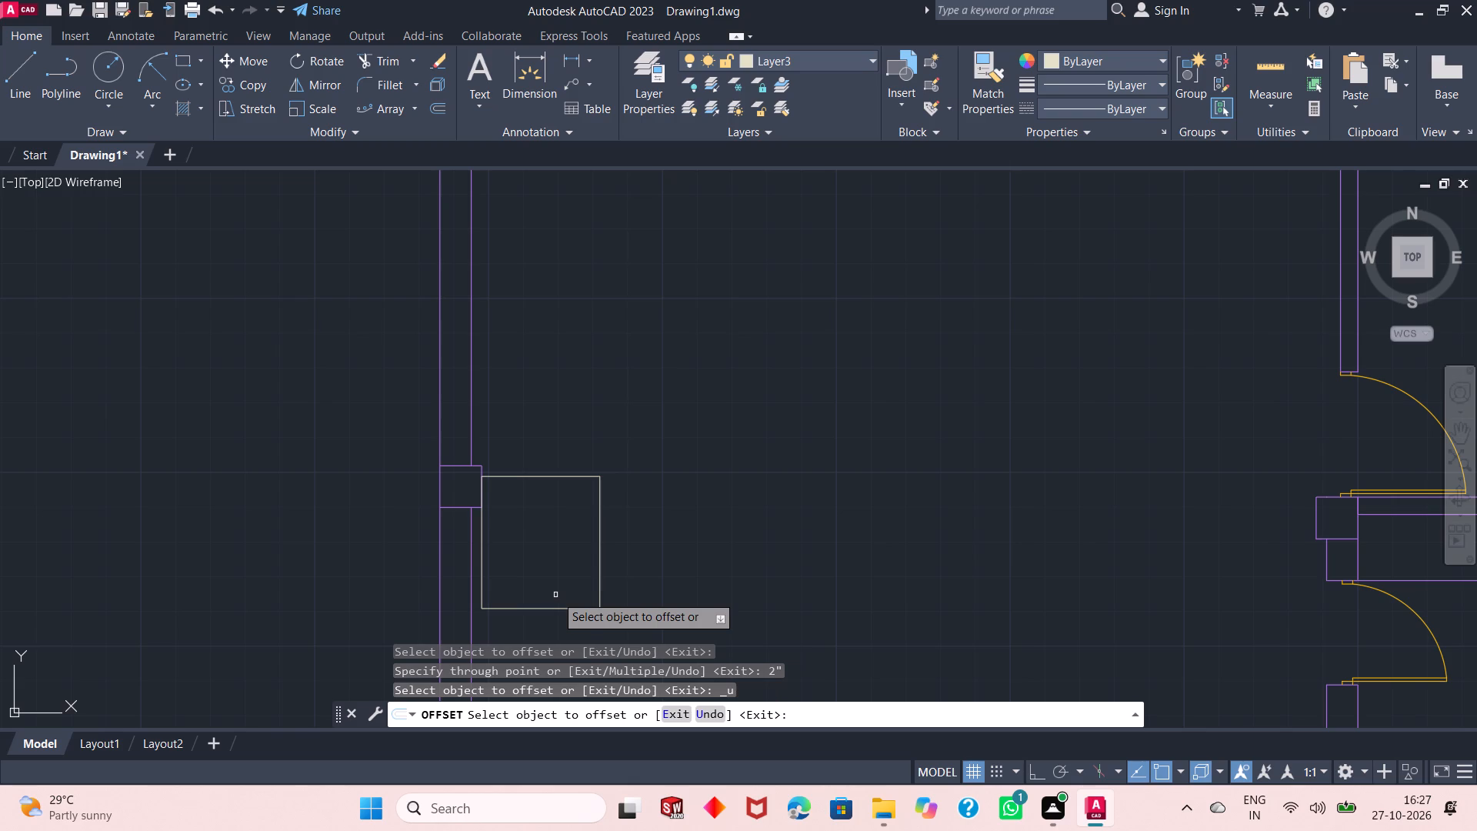
Offset the exploded rectangle's bottom, top and left edges 4" inward to form the seat's arms and back.
left_click_drag(557, 606, 559, 588)
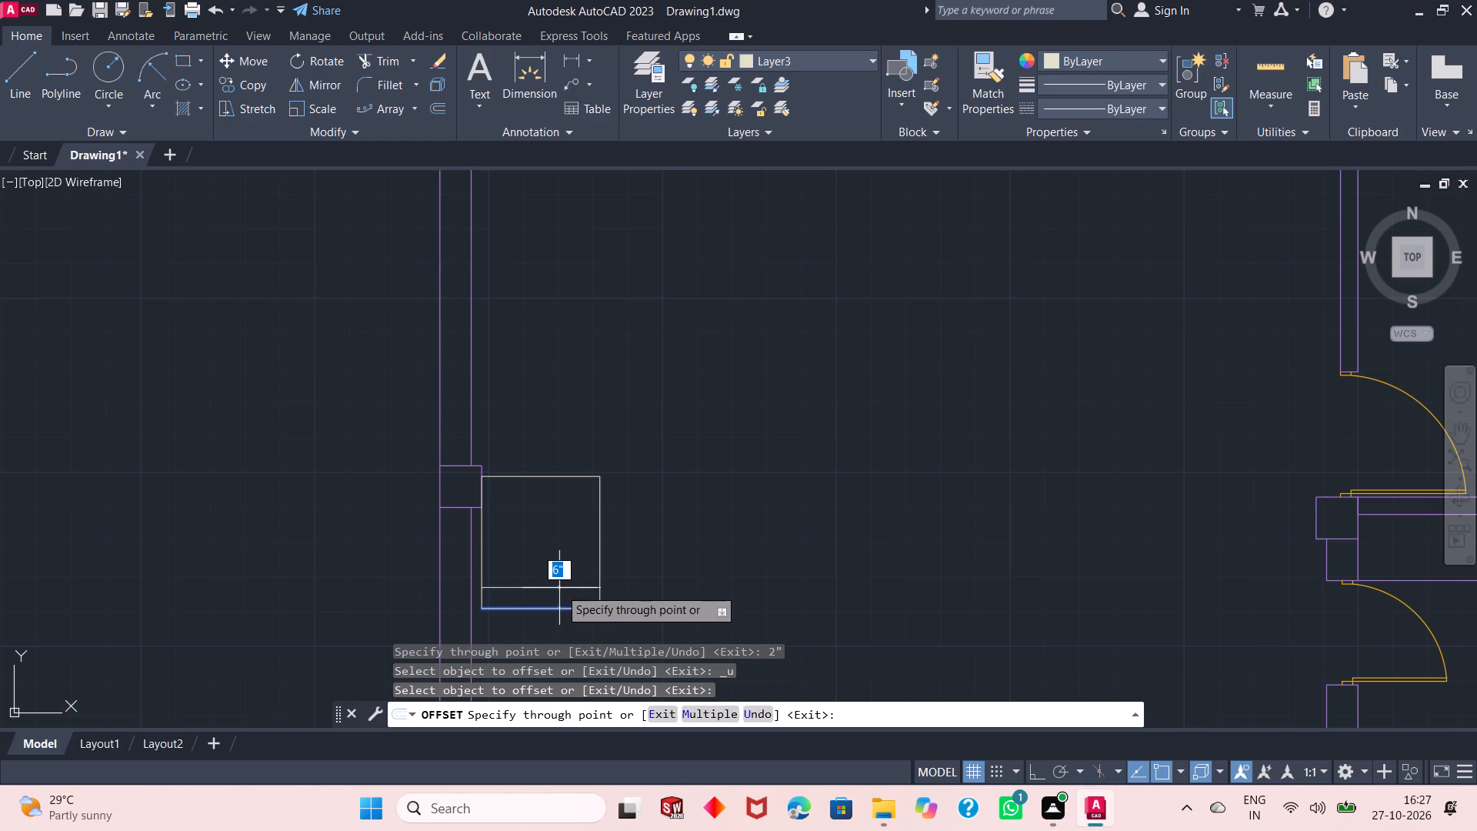
type("4\"")
key("Return")
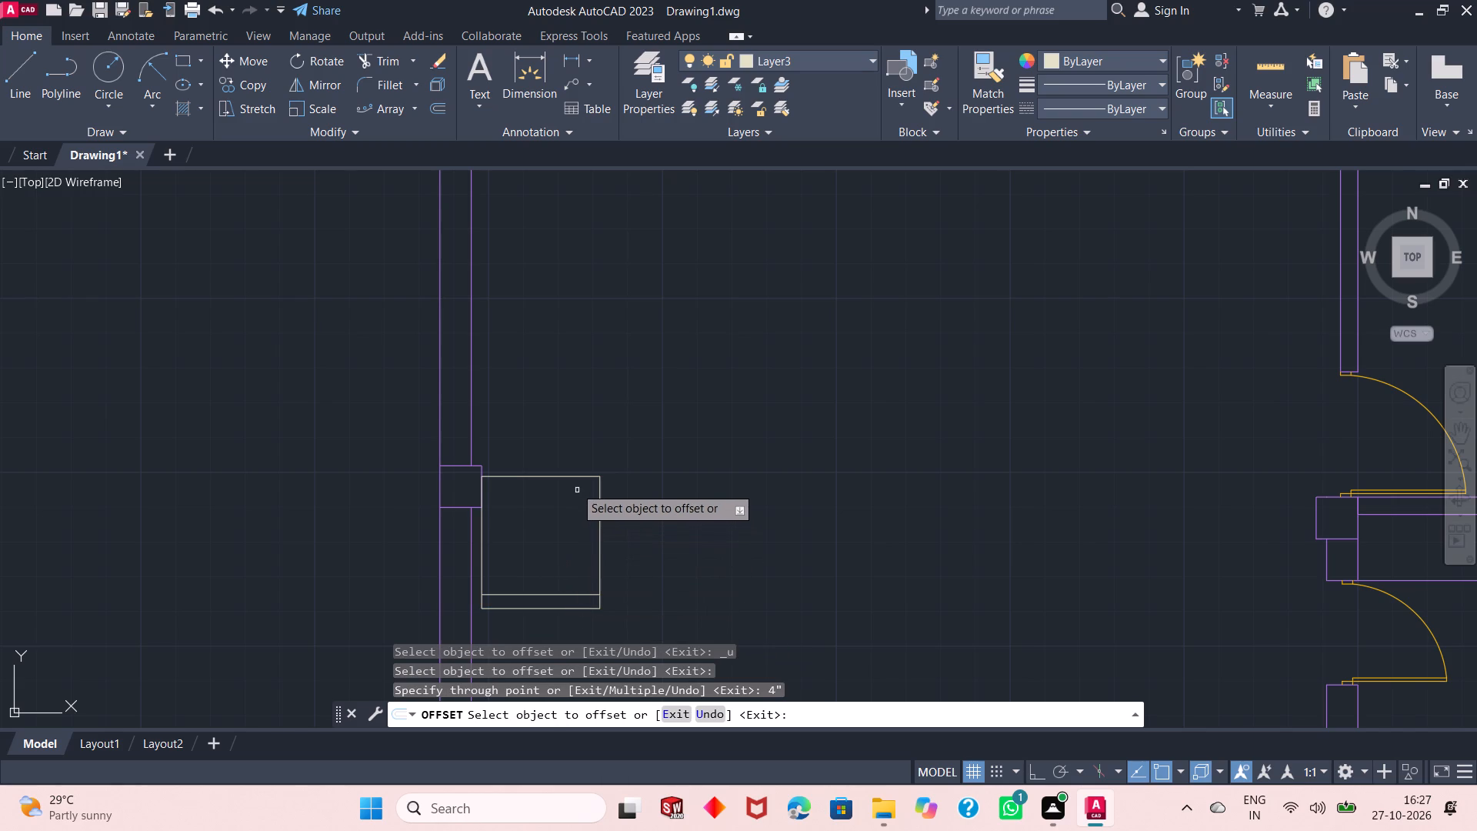
left_click(558, 475)
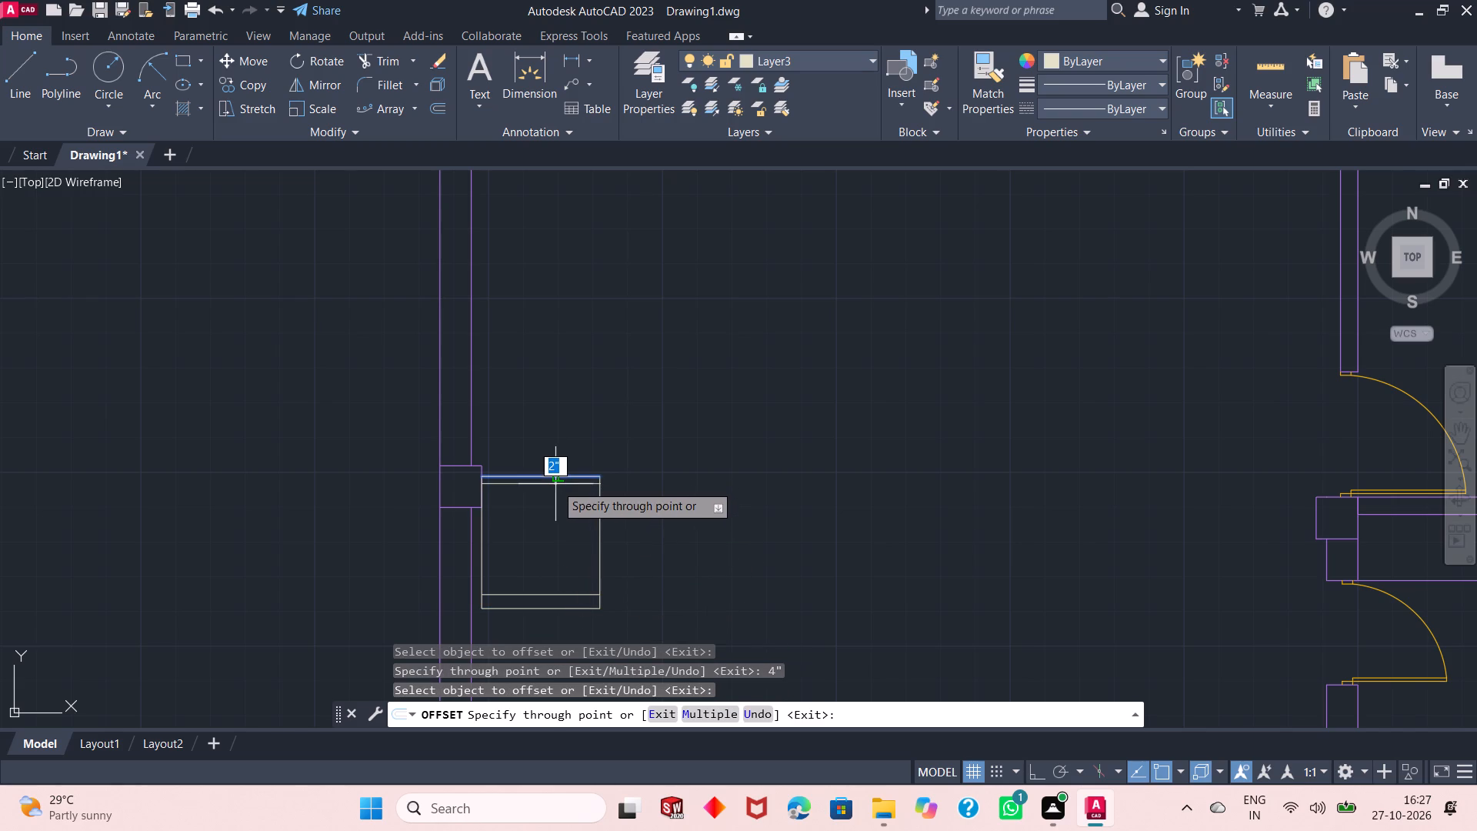
type("4\"")
key("Return")
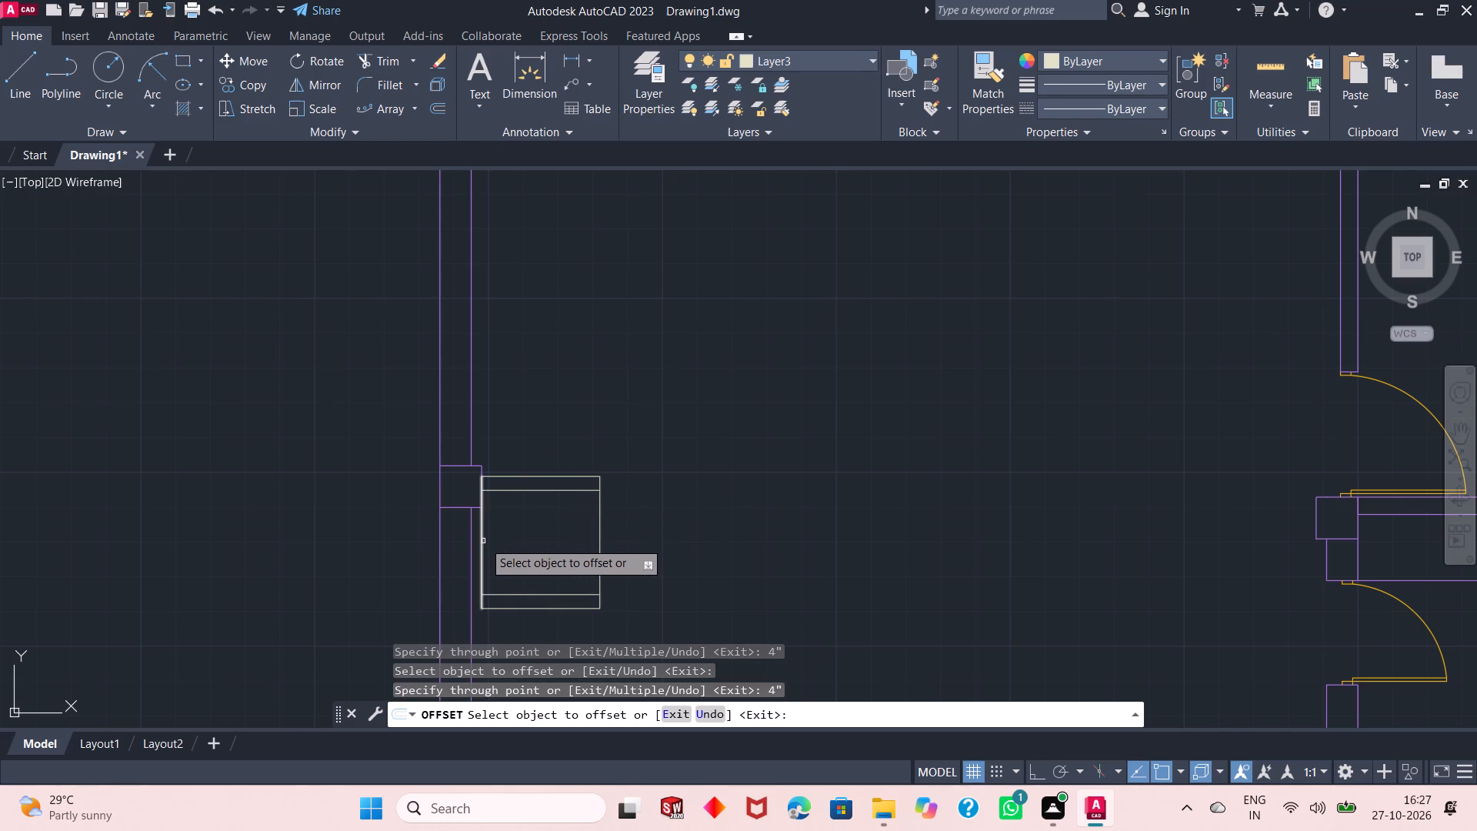
left_click_drag(483, 541, 495, 542)
type("4\"")
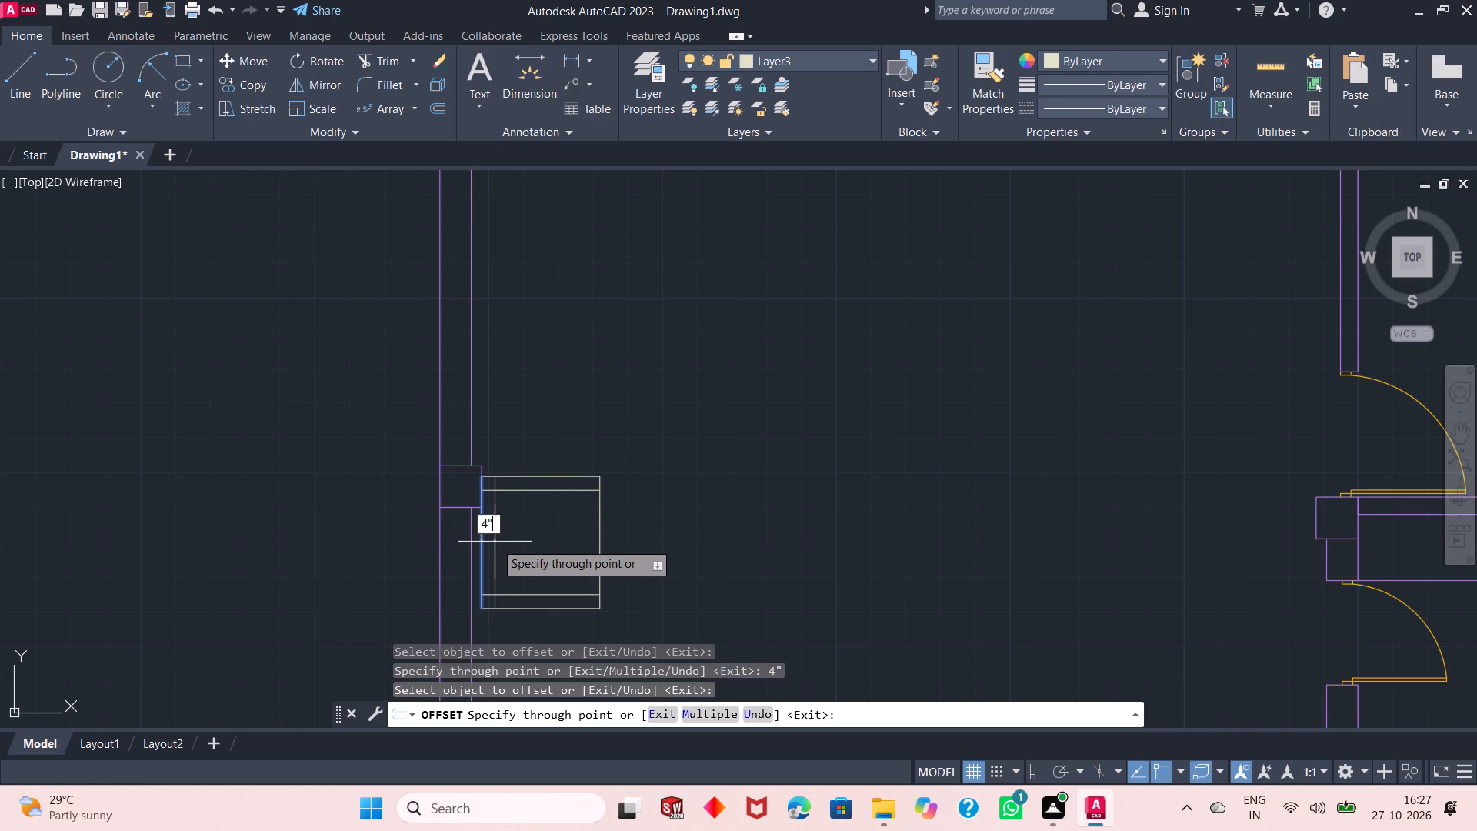
key("Return")
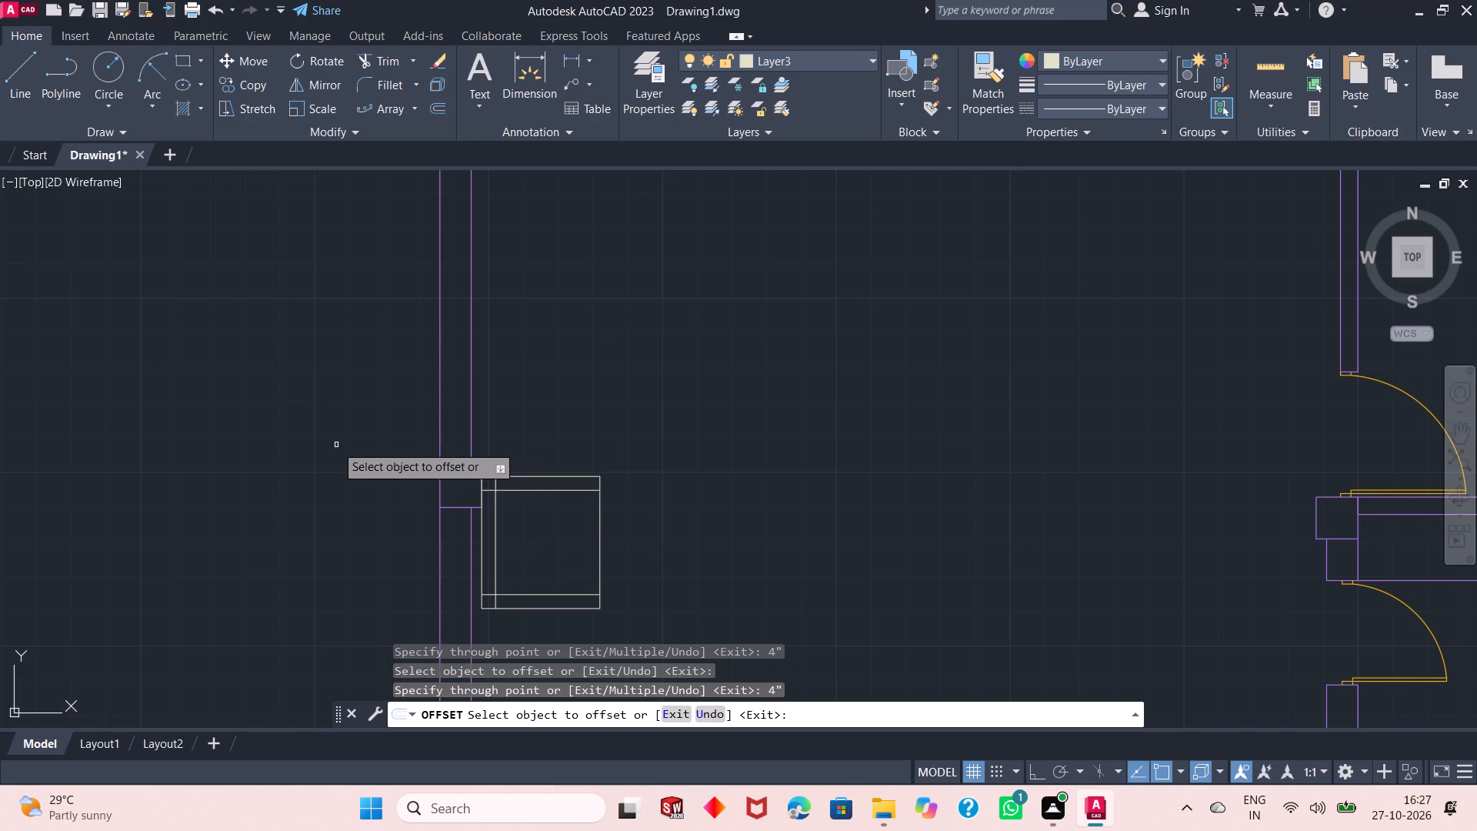
left_click(332, 448)
key("space")
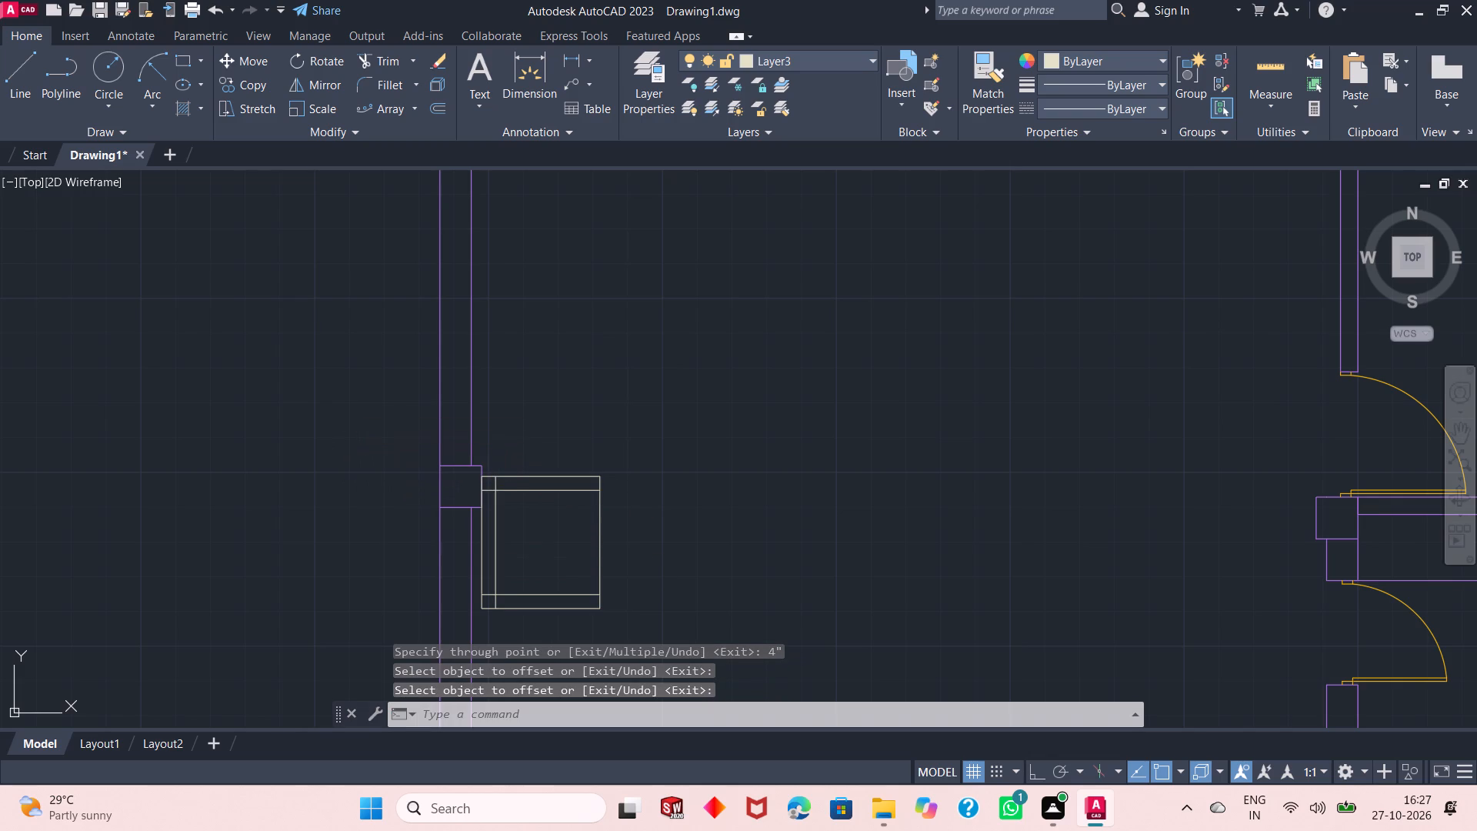
Fillet the outer and inner top lines with the right edge at 2" radius, rounding the upper arm's free end.
left_click(372, 58)
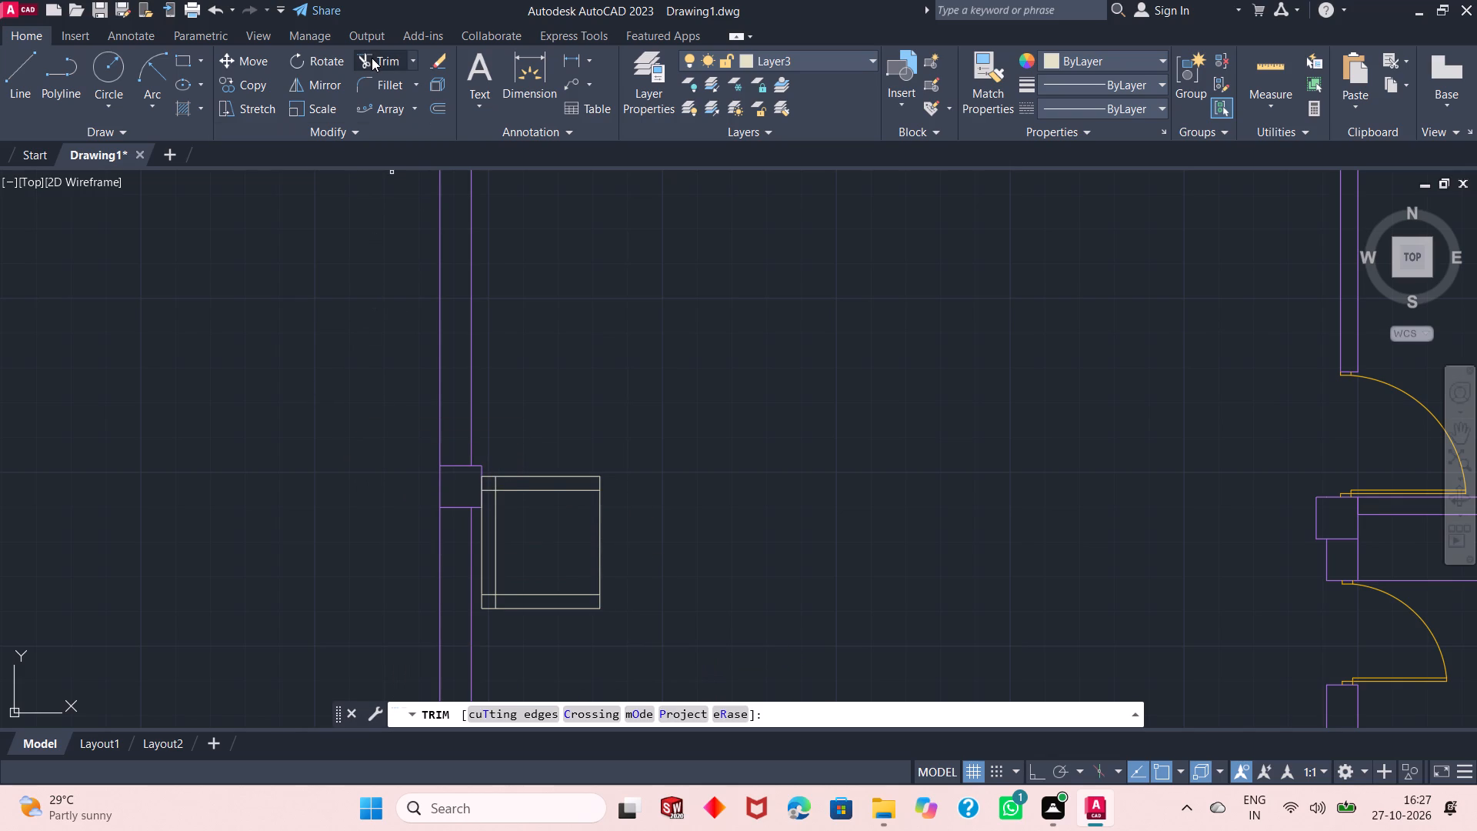
key("Escape")
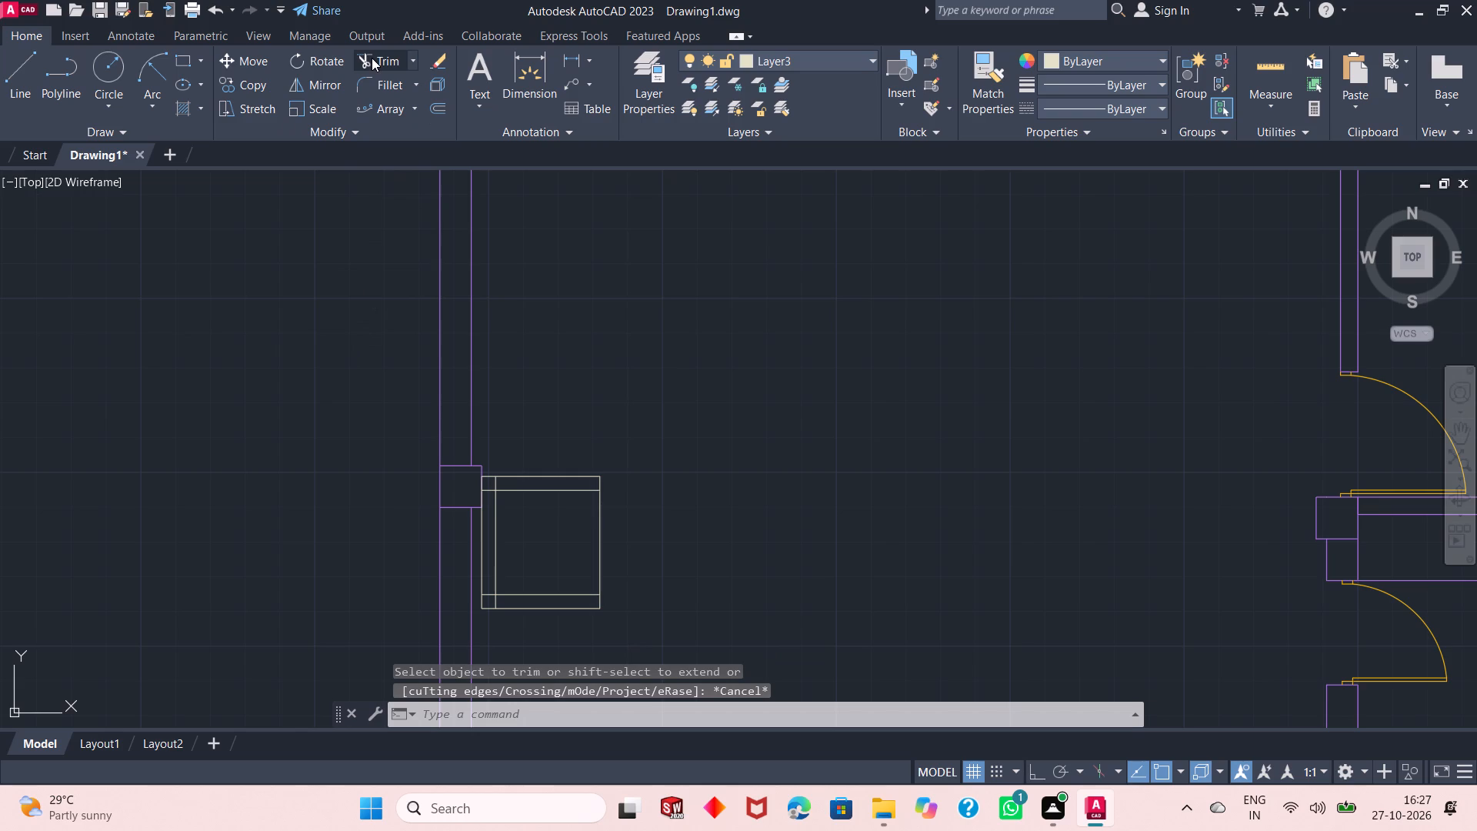
left_click(383, 83)
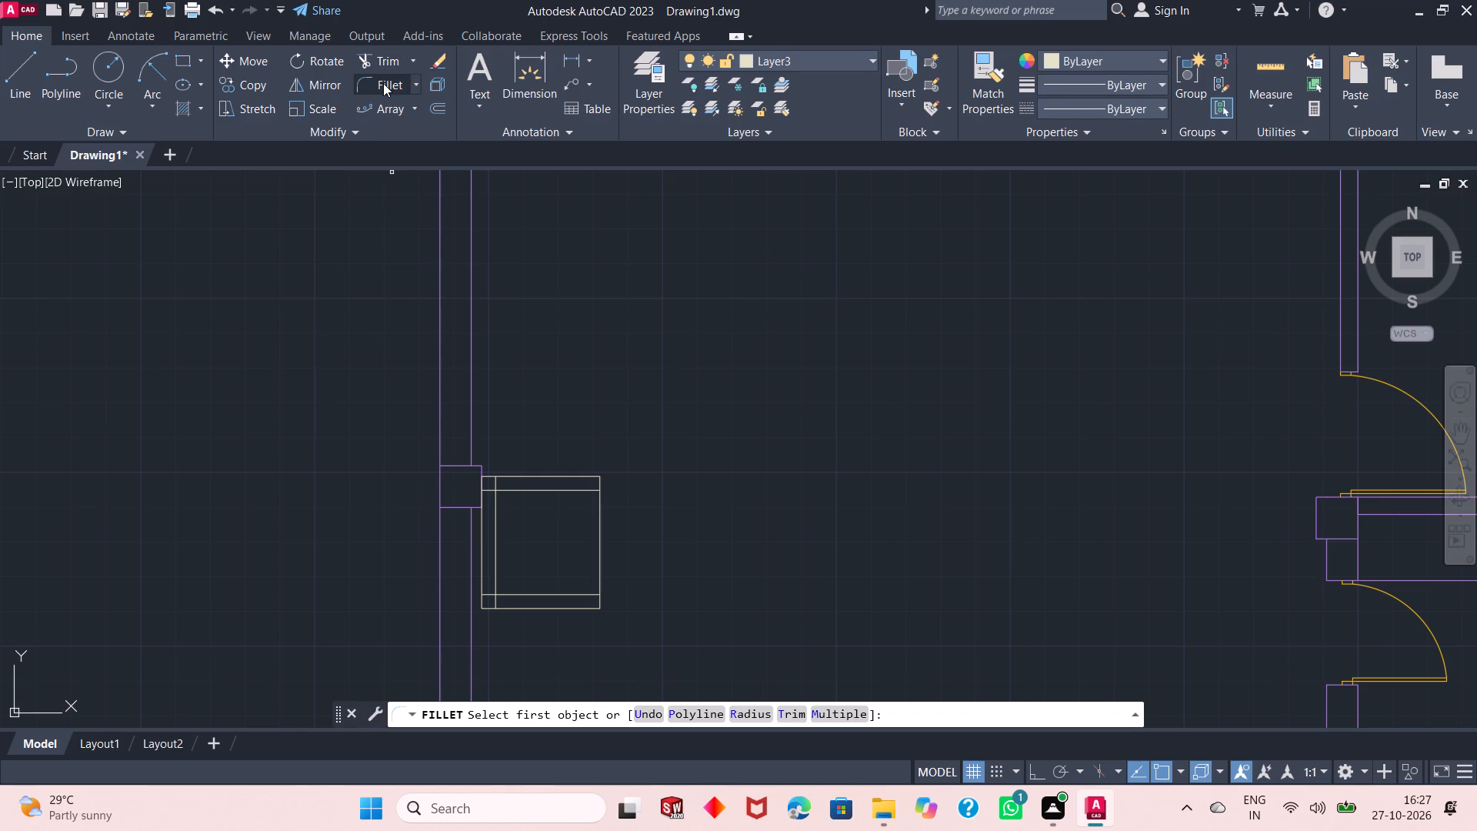
left_click(733, 726)
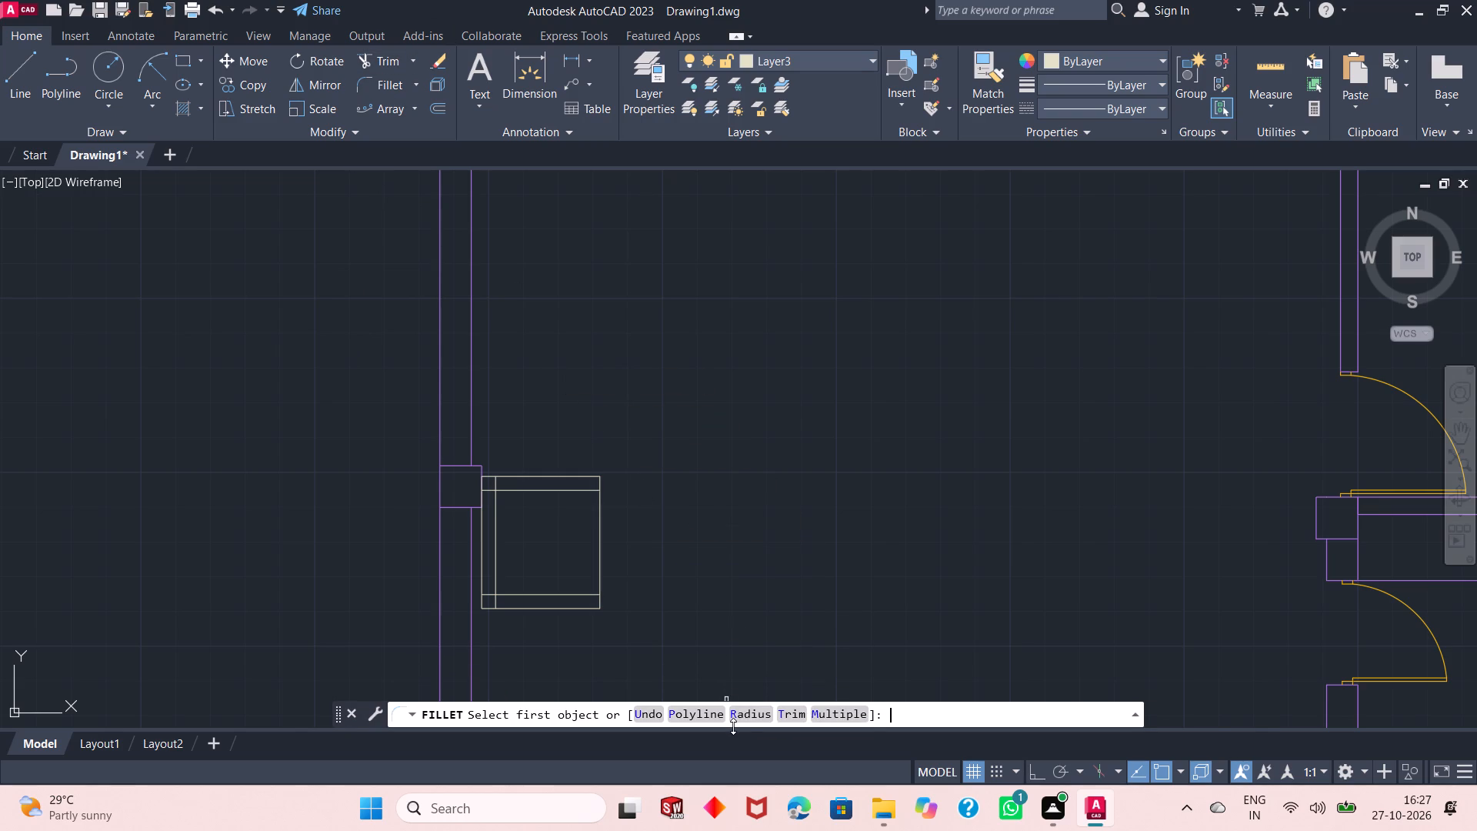
left_click(745, 722)
key("Return")
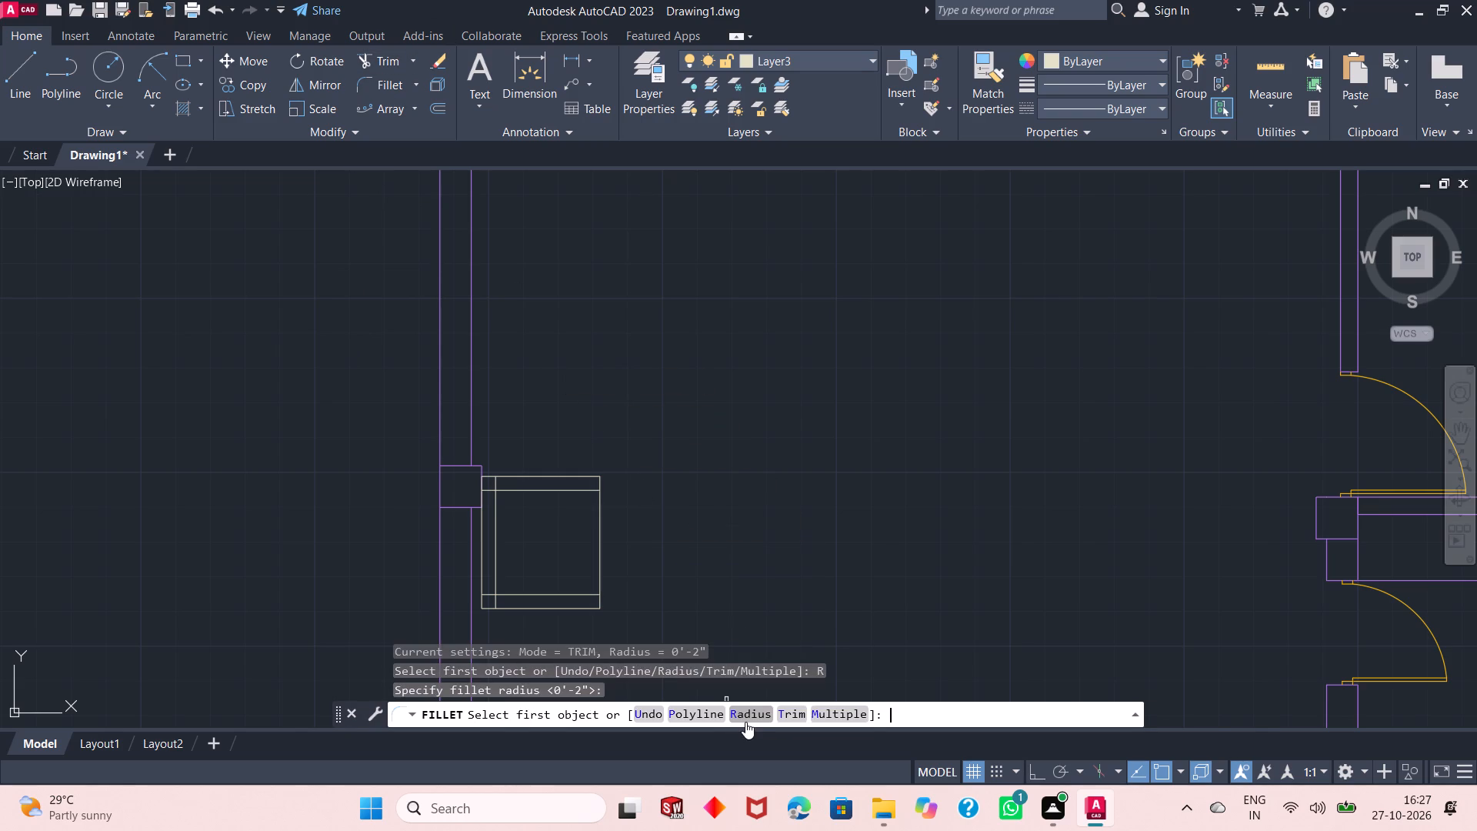
left_click(594, 477)
left_click(599, 484)
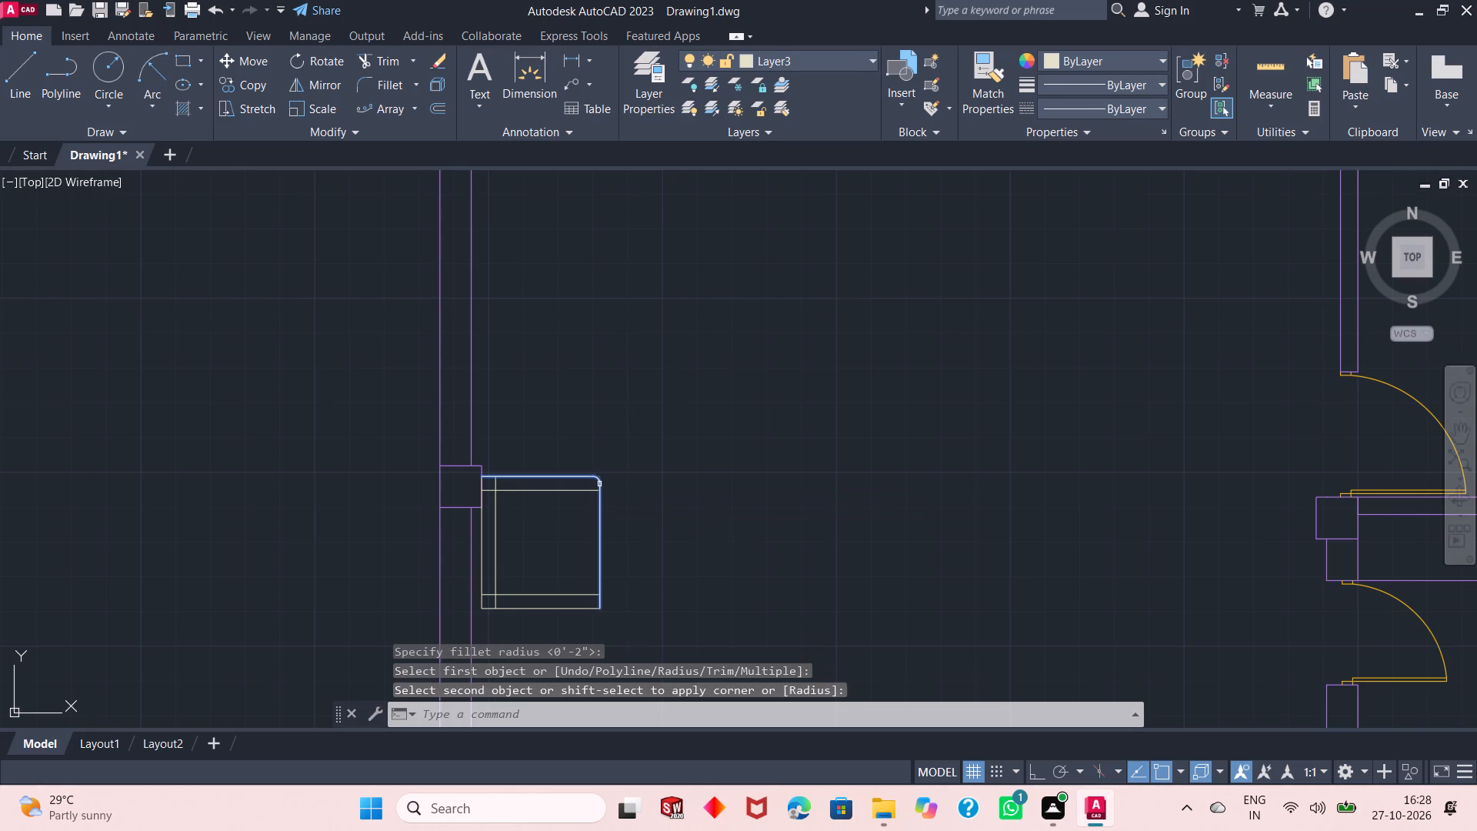
scroll(542, 557, "up", 2, "ctrl")
key("space")
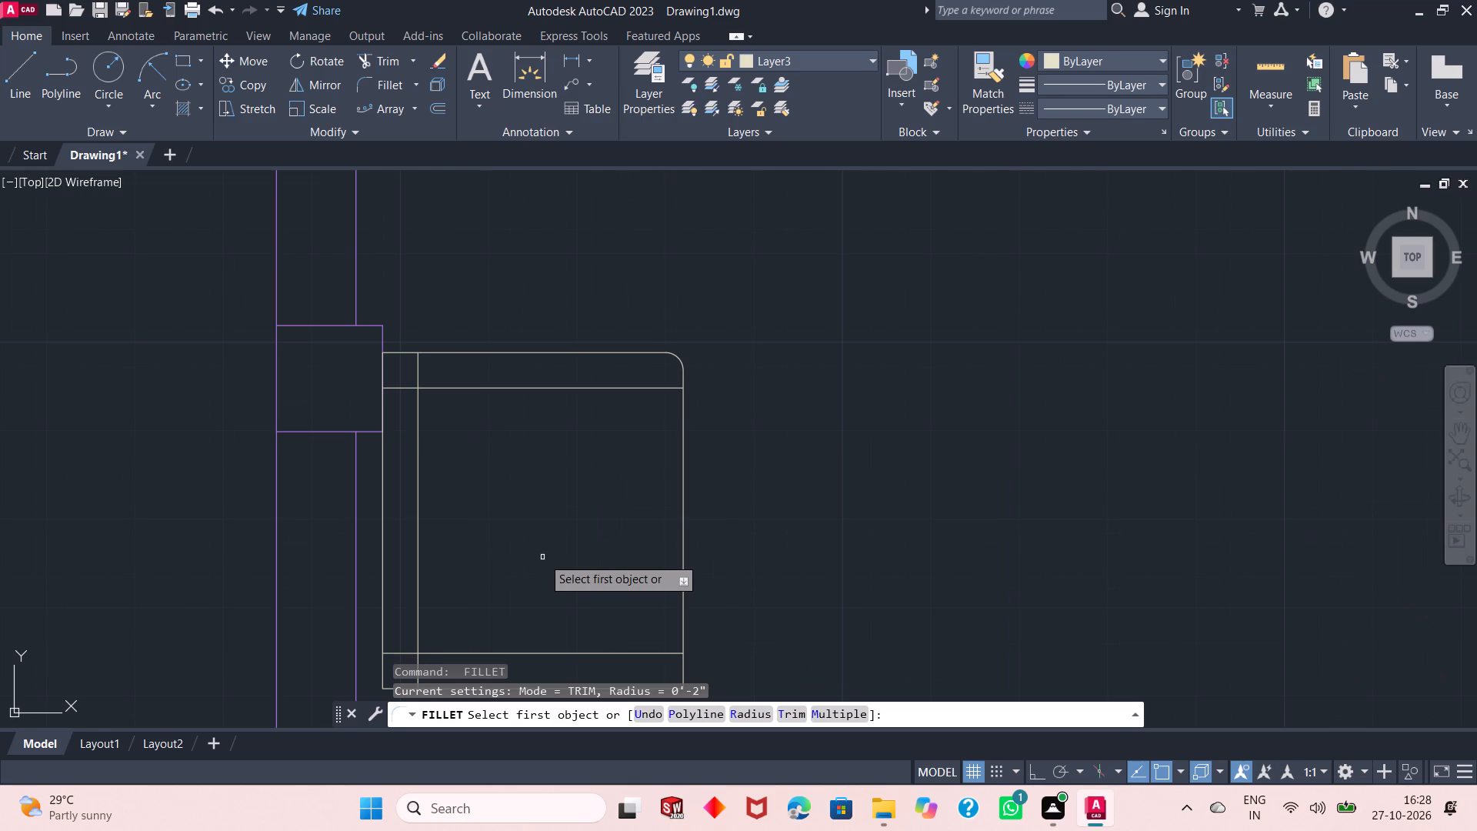
left_click(658, 385)
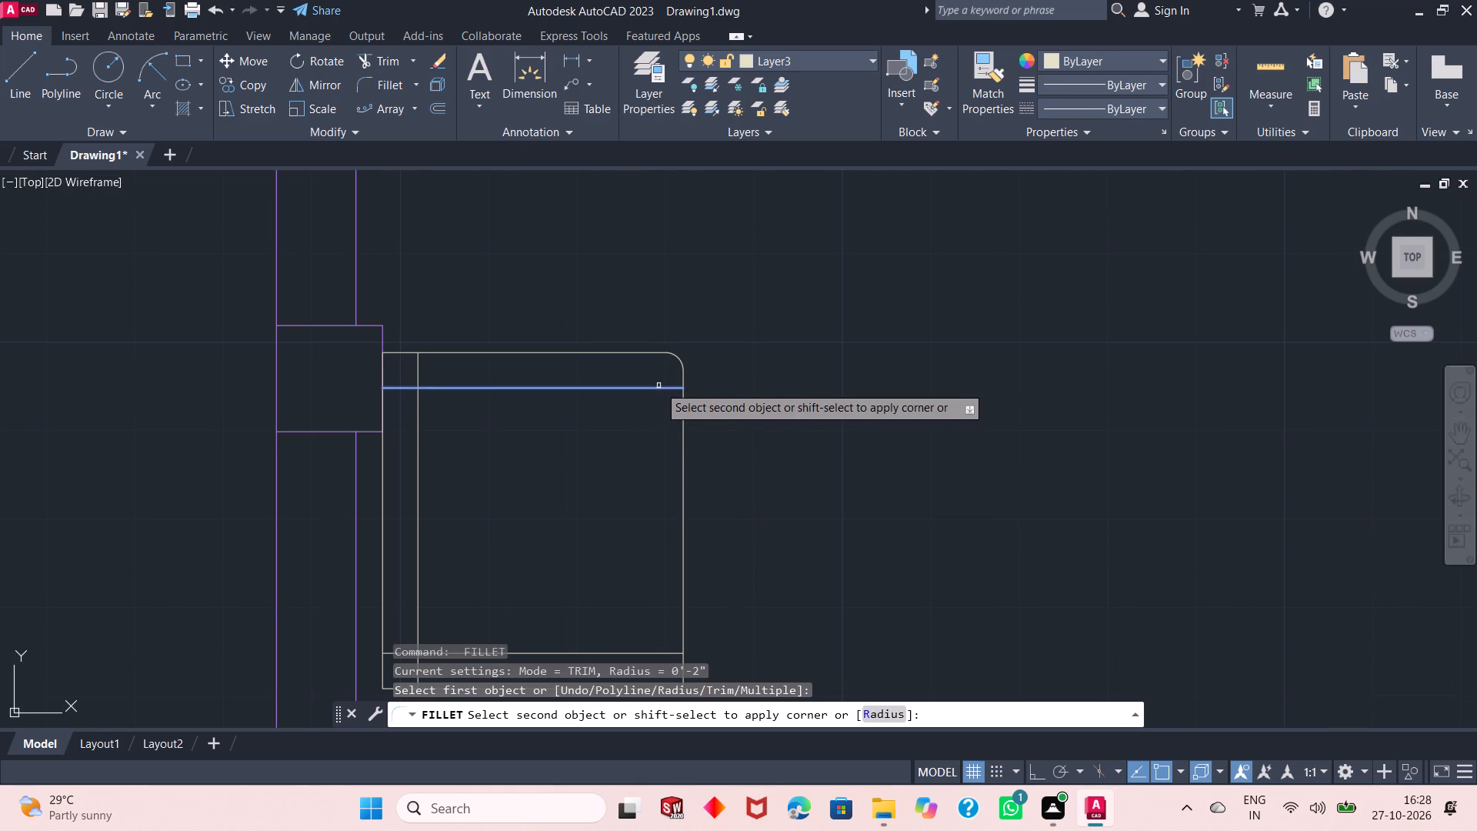
left_click(684, 376)
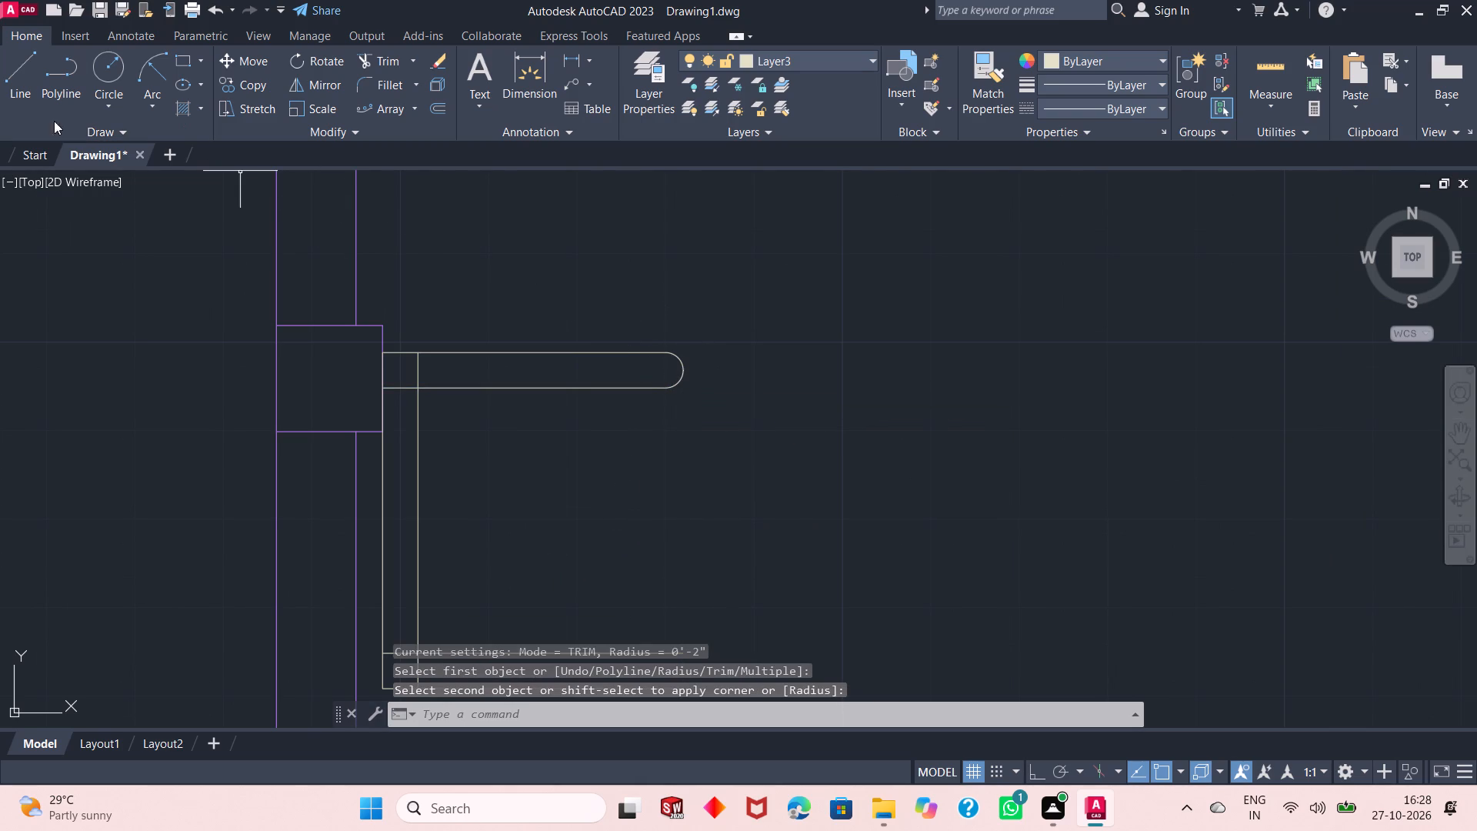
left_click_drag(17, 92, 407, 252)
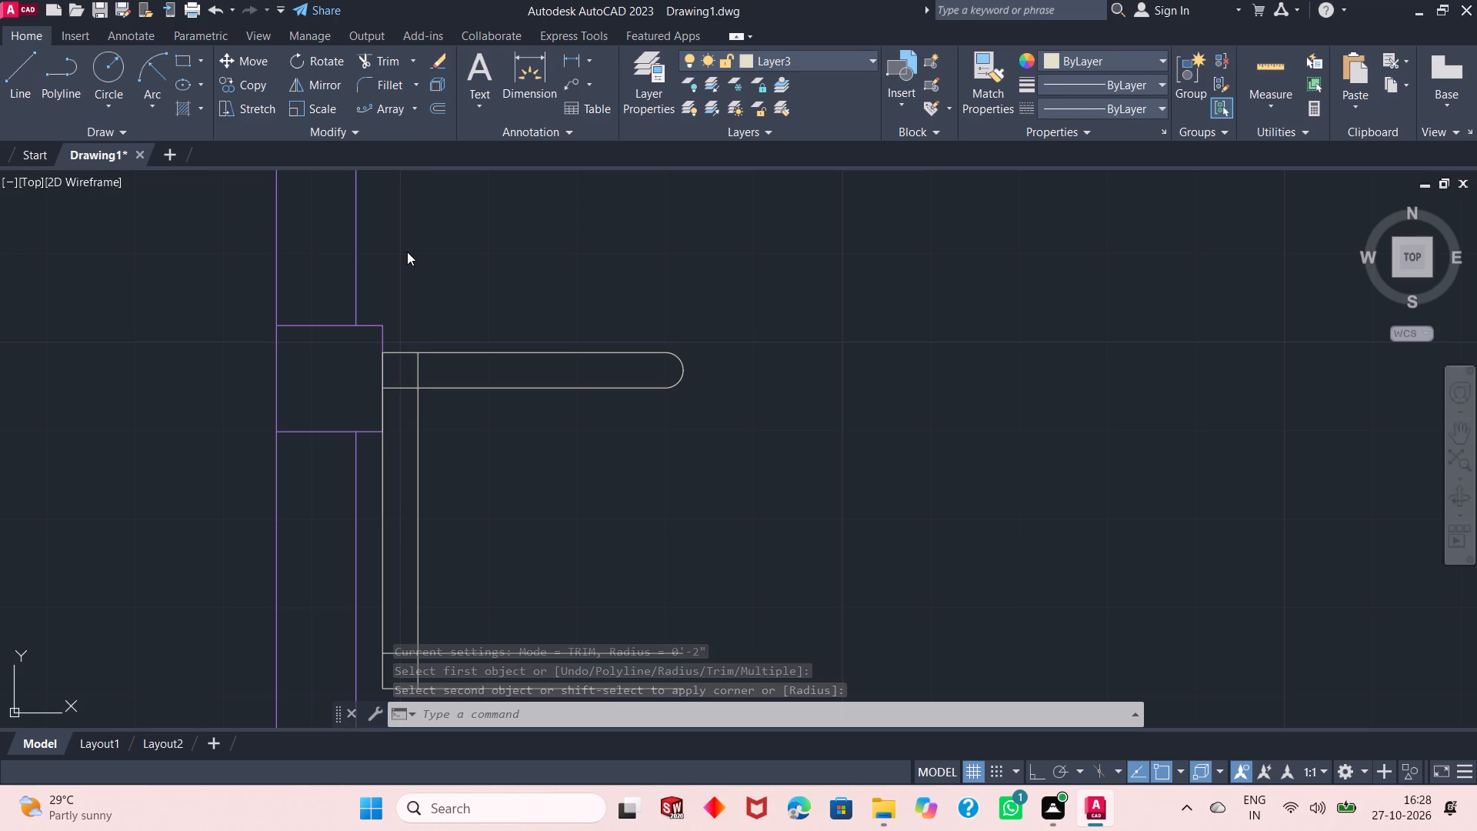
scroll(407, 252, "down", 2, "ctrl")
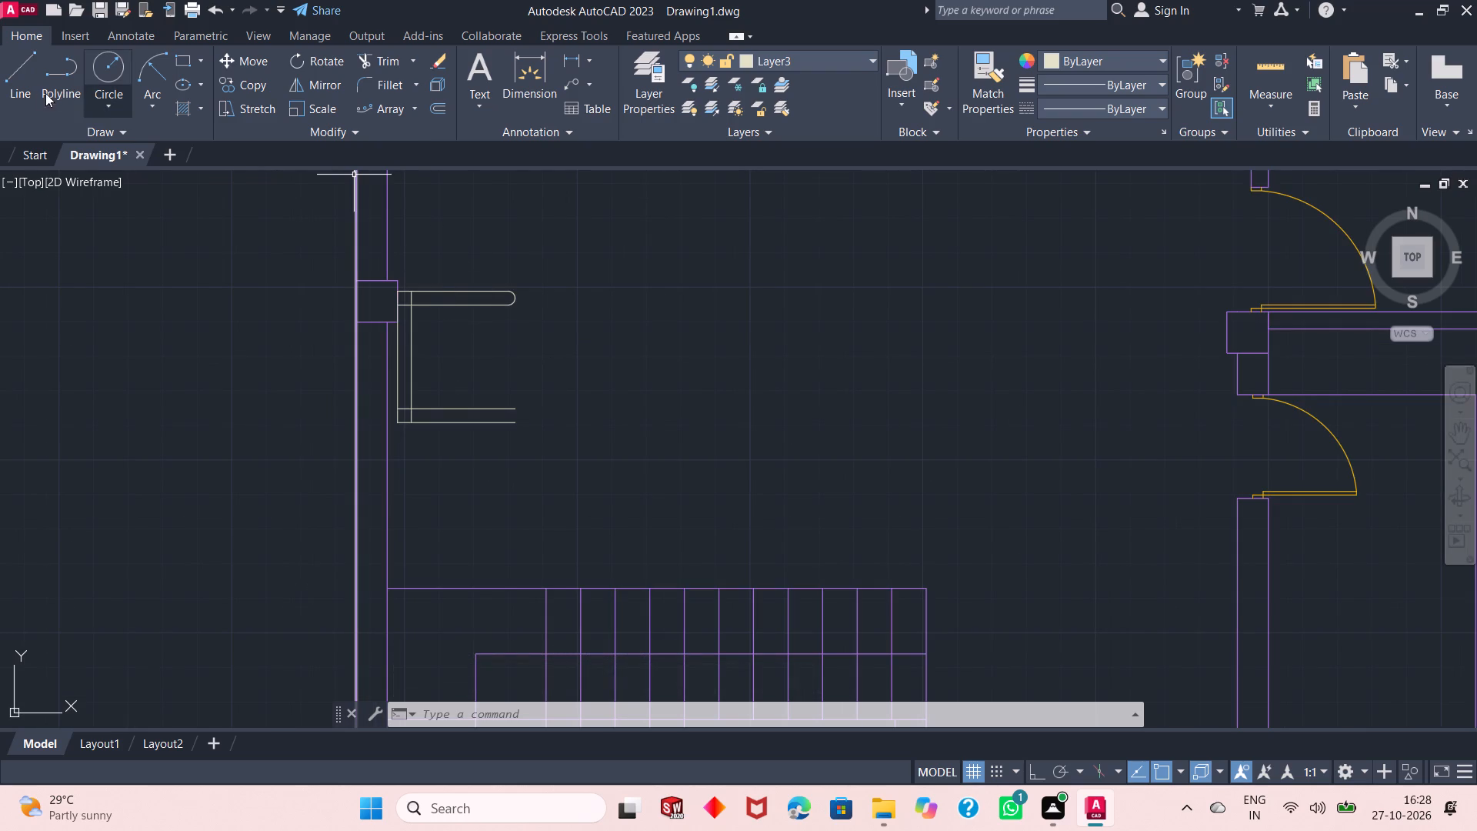
Draw a vertical line about 3' long from the upper arm's rounded end to the outer bottom line's free end.
left_click(26, 88)
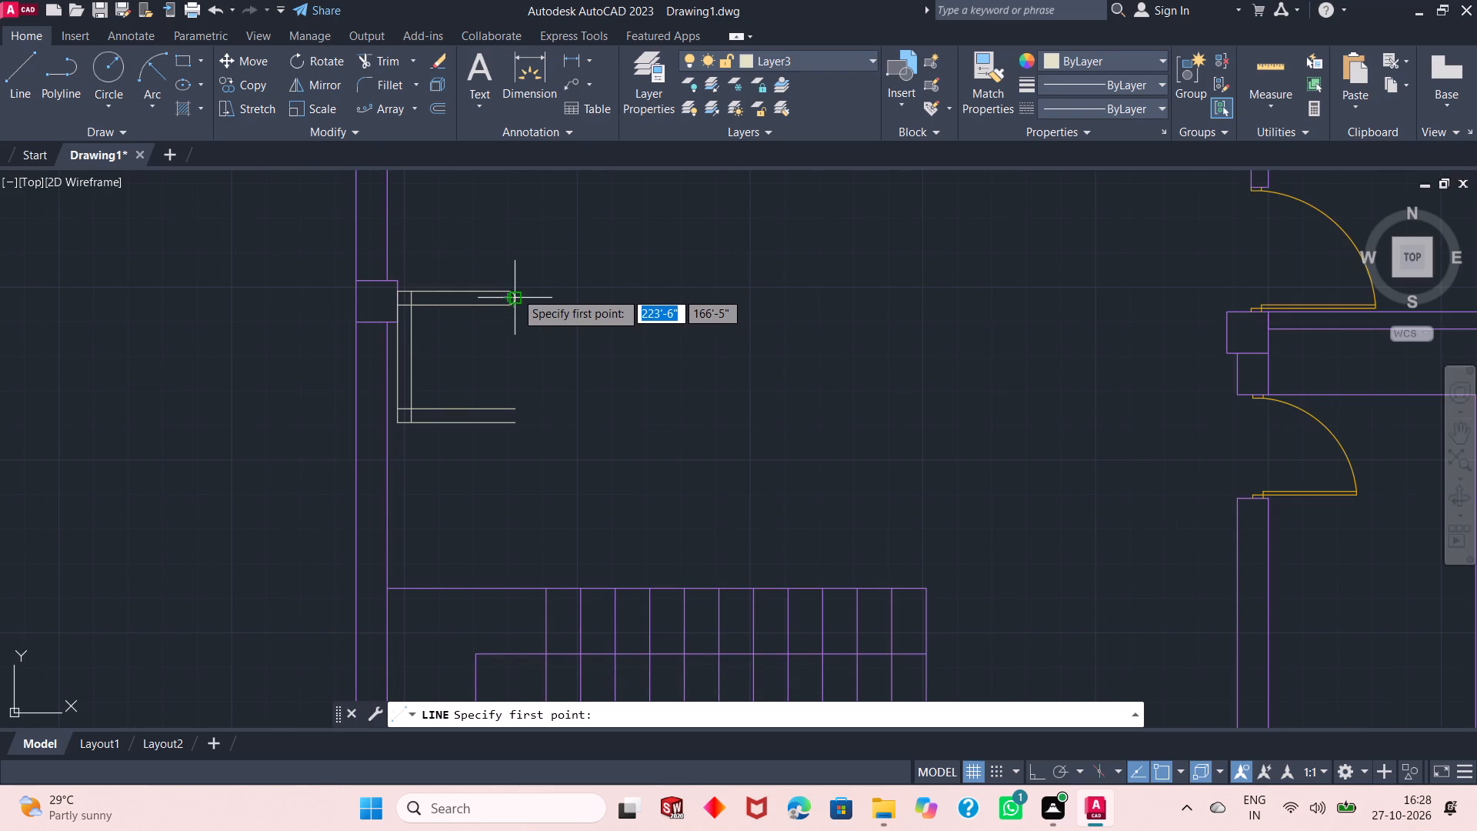
left_click(520, 295)
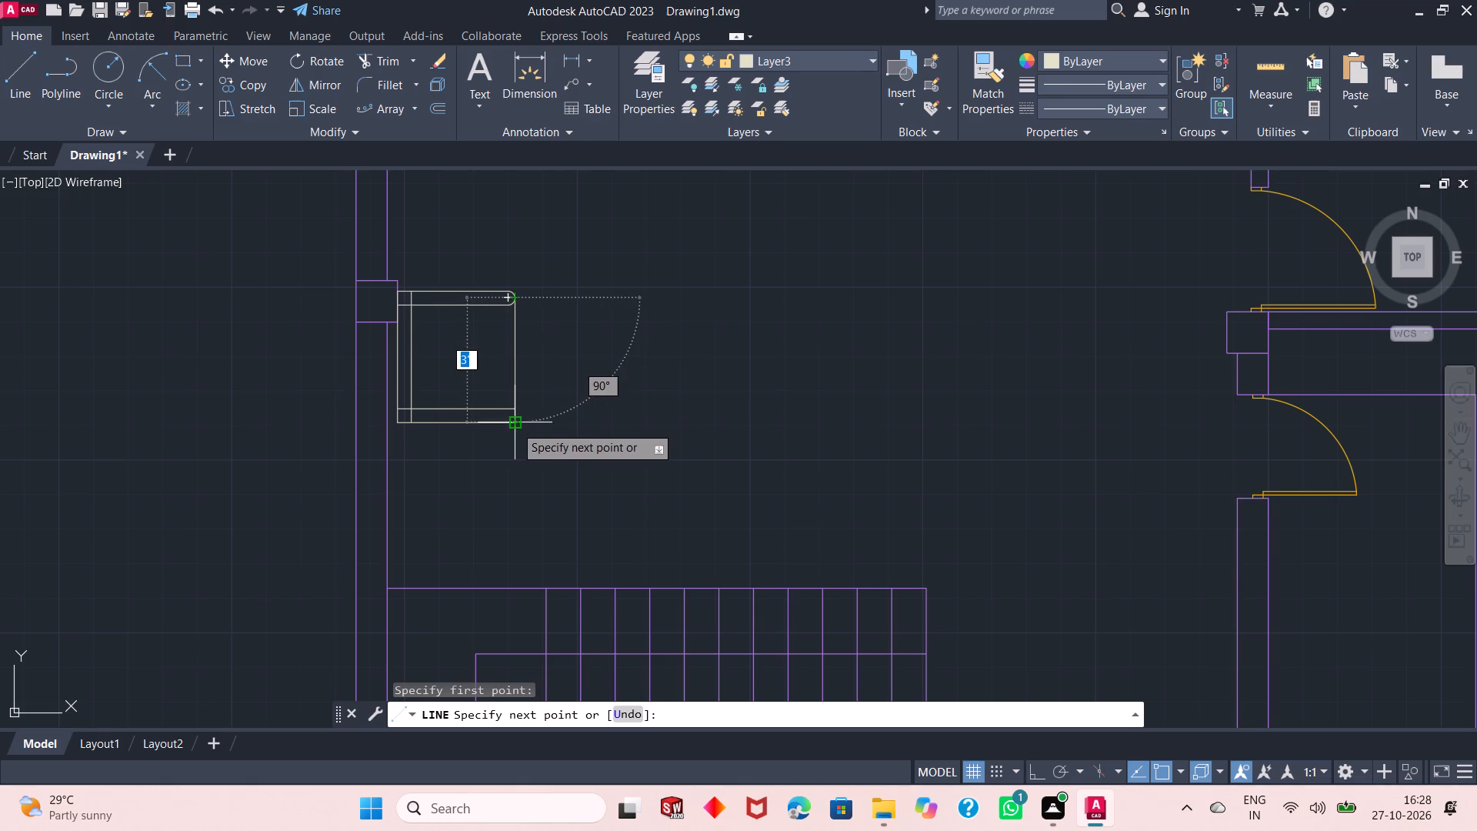
left_click(515, 425)
key("space")
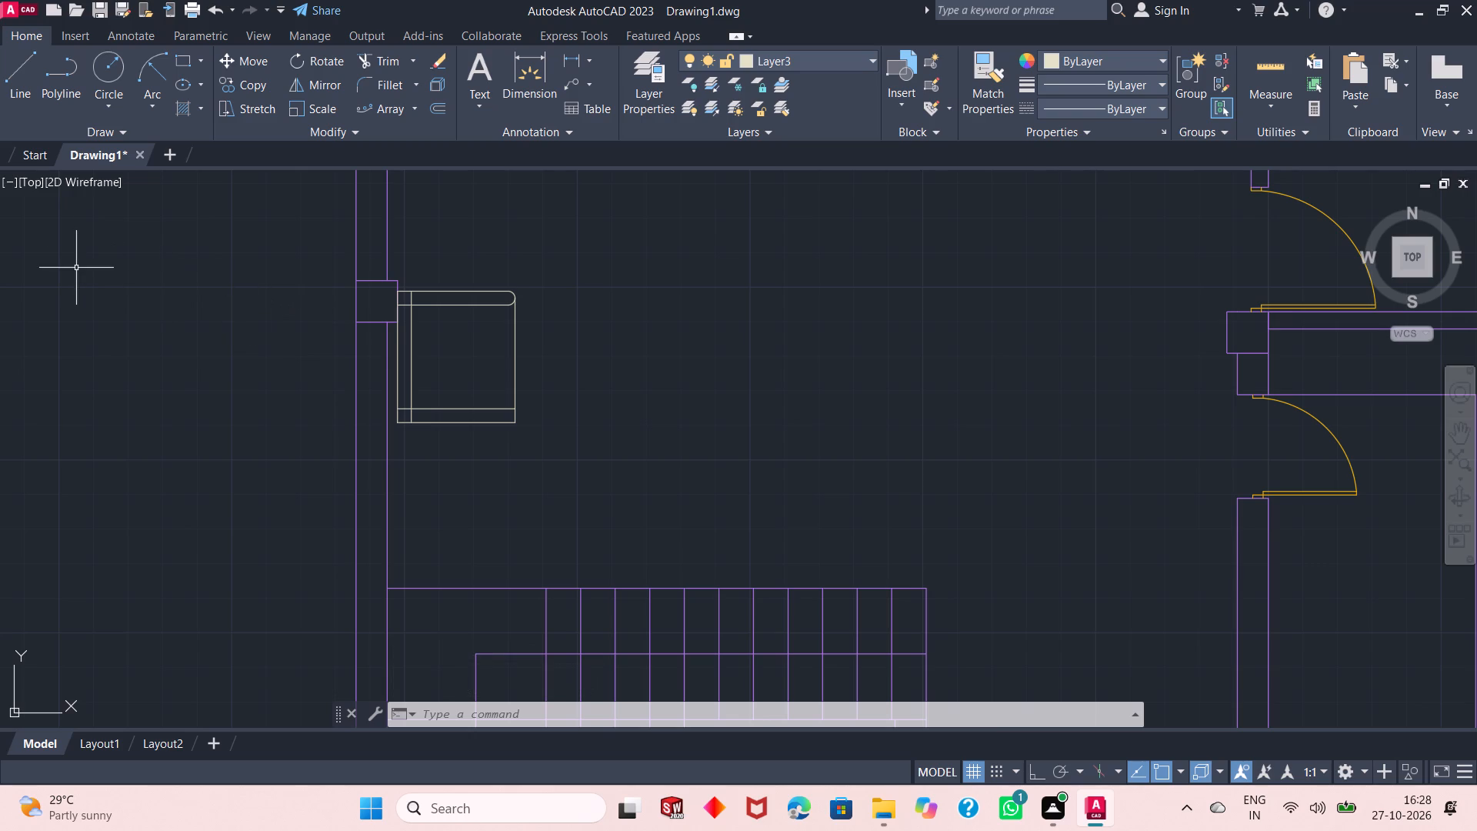
Fillet the outer and inner bottom lines with the front line at 2" radius, rounding the lower arm's free end.
left_click(19, 84)
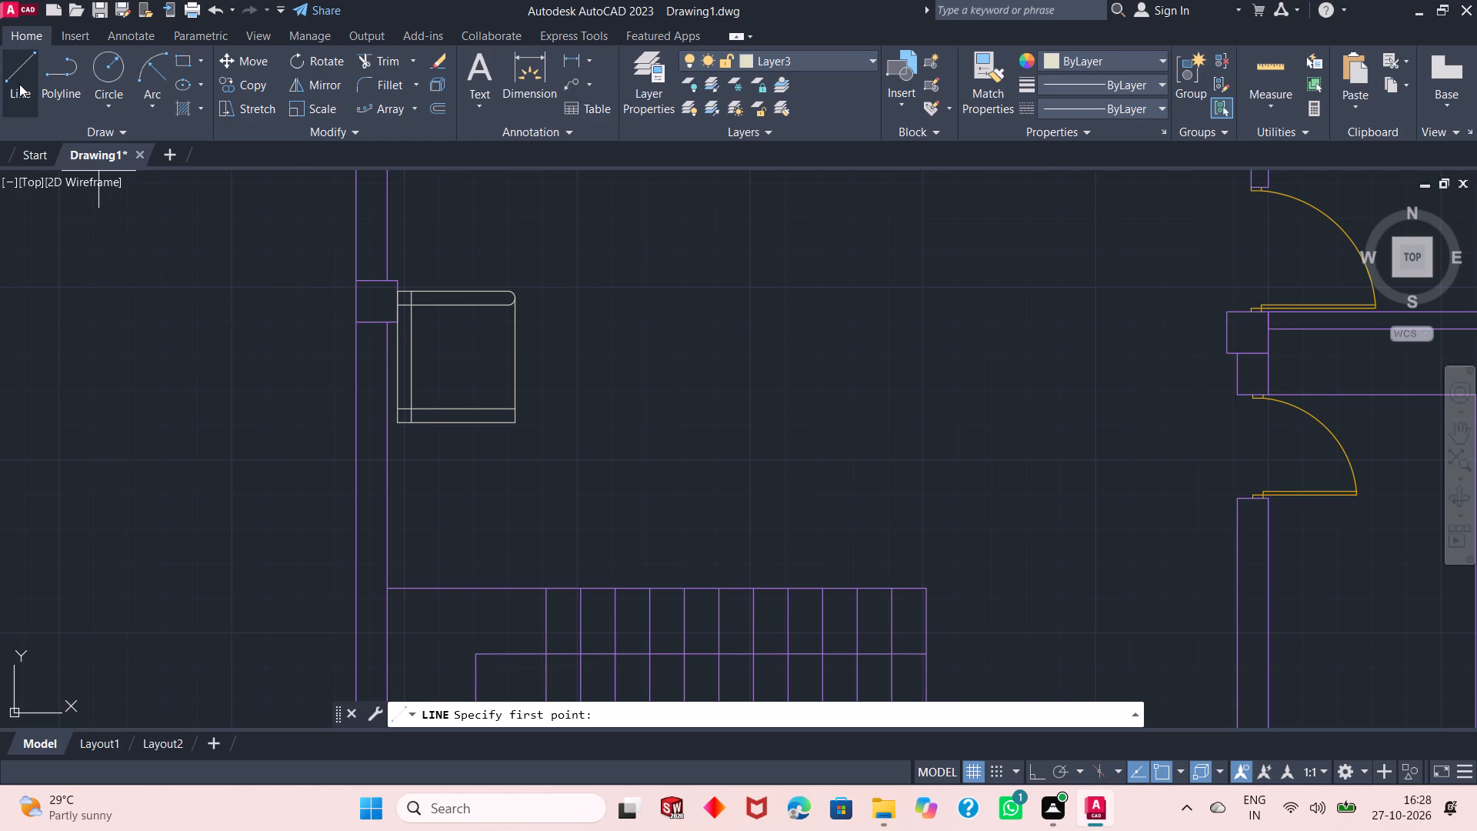
left_click(407, 76)
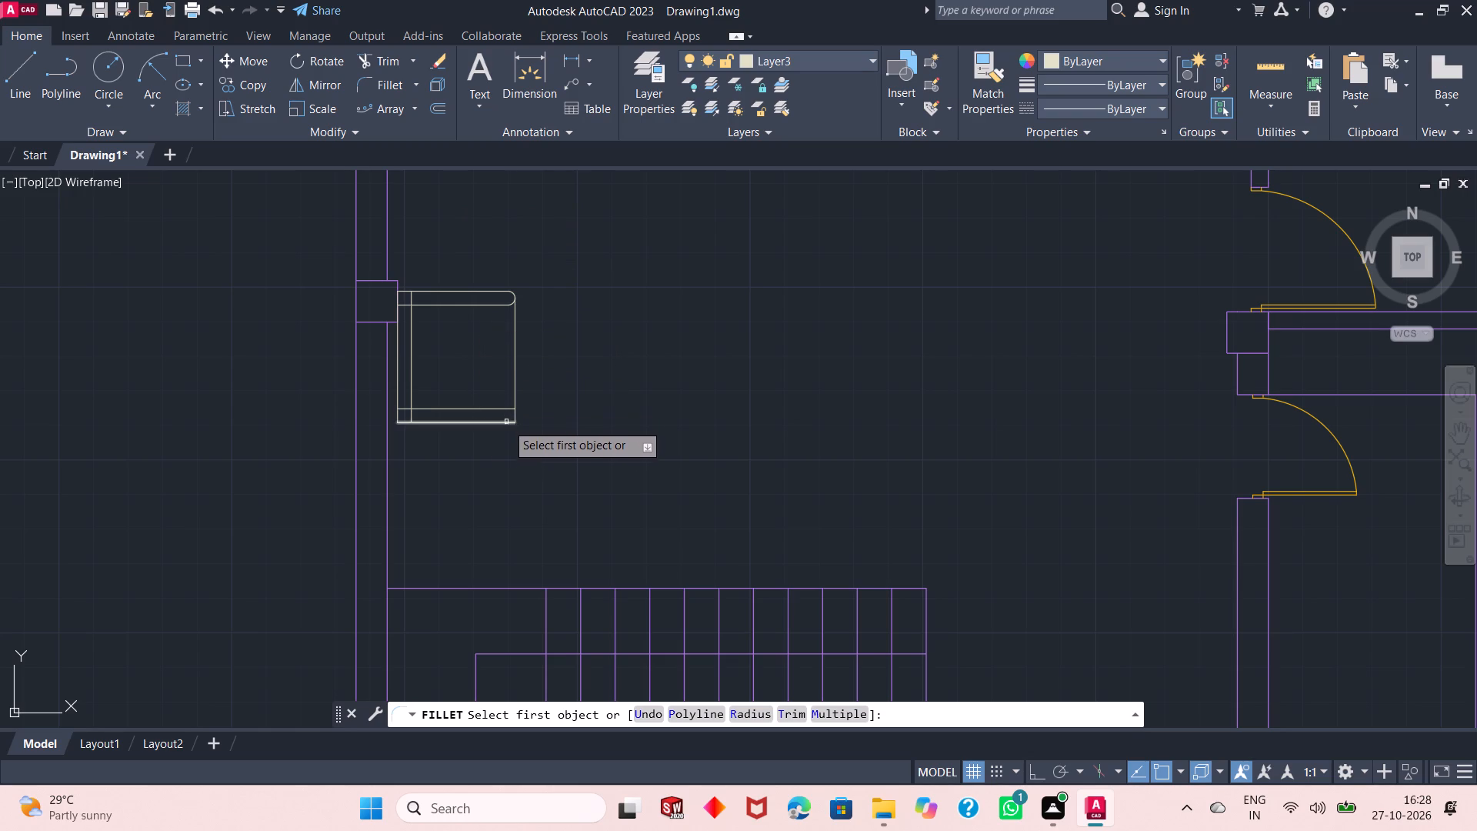
left_click(506, 427)
left_click(510, 422)
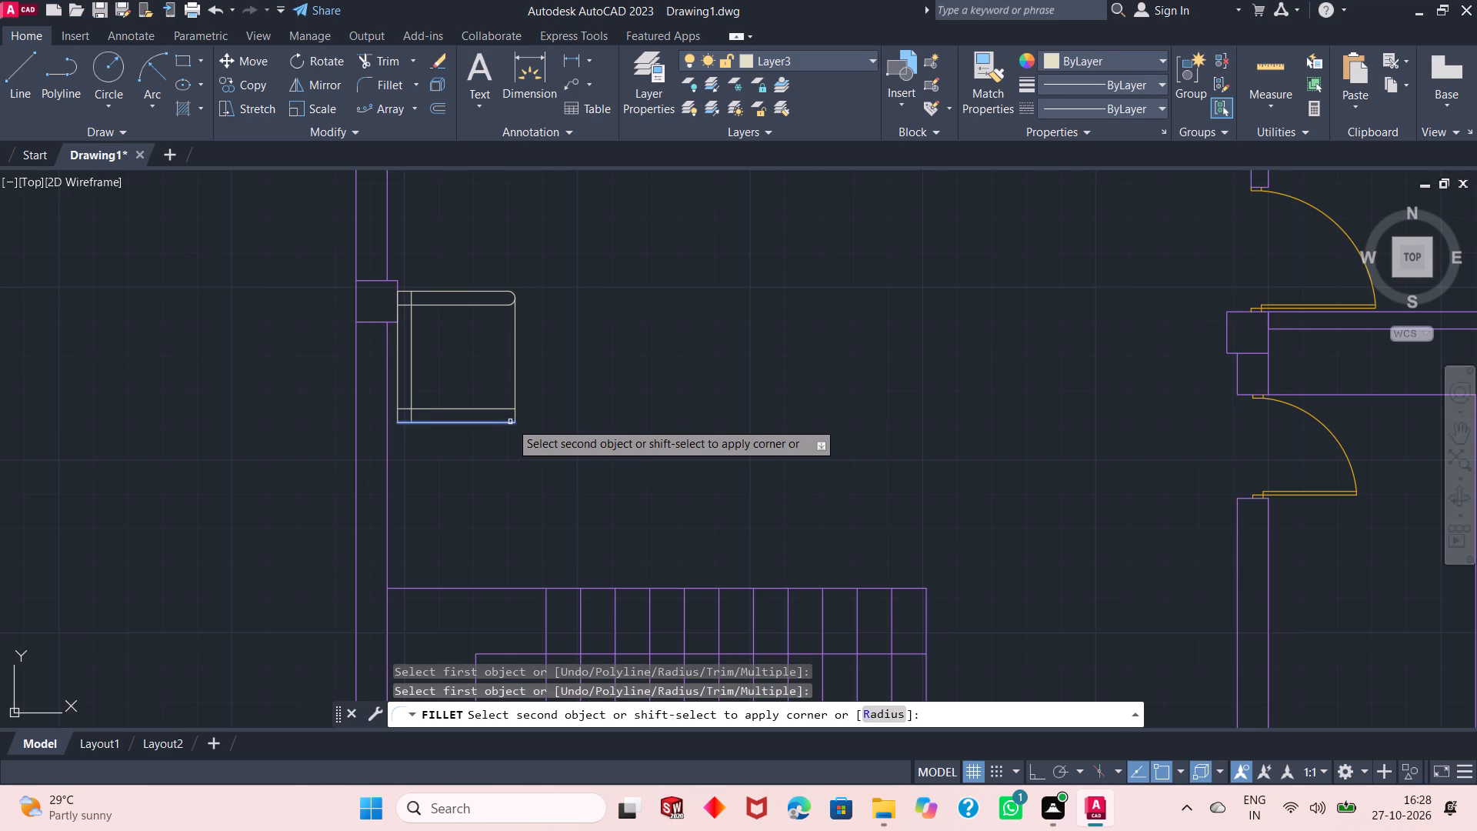
left_click(515, 419)
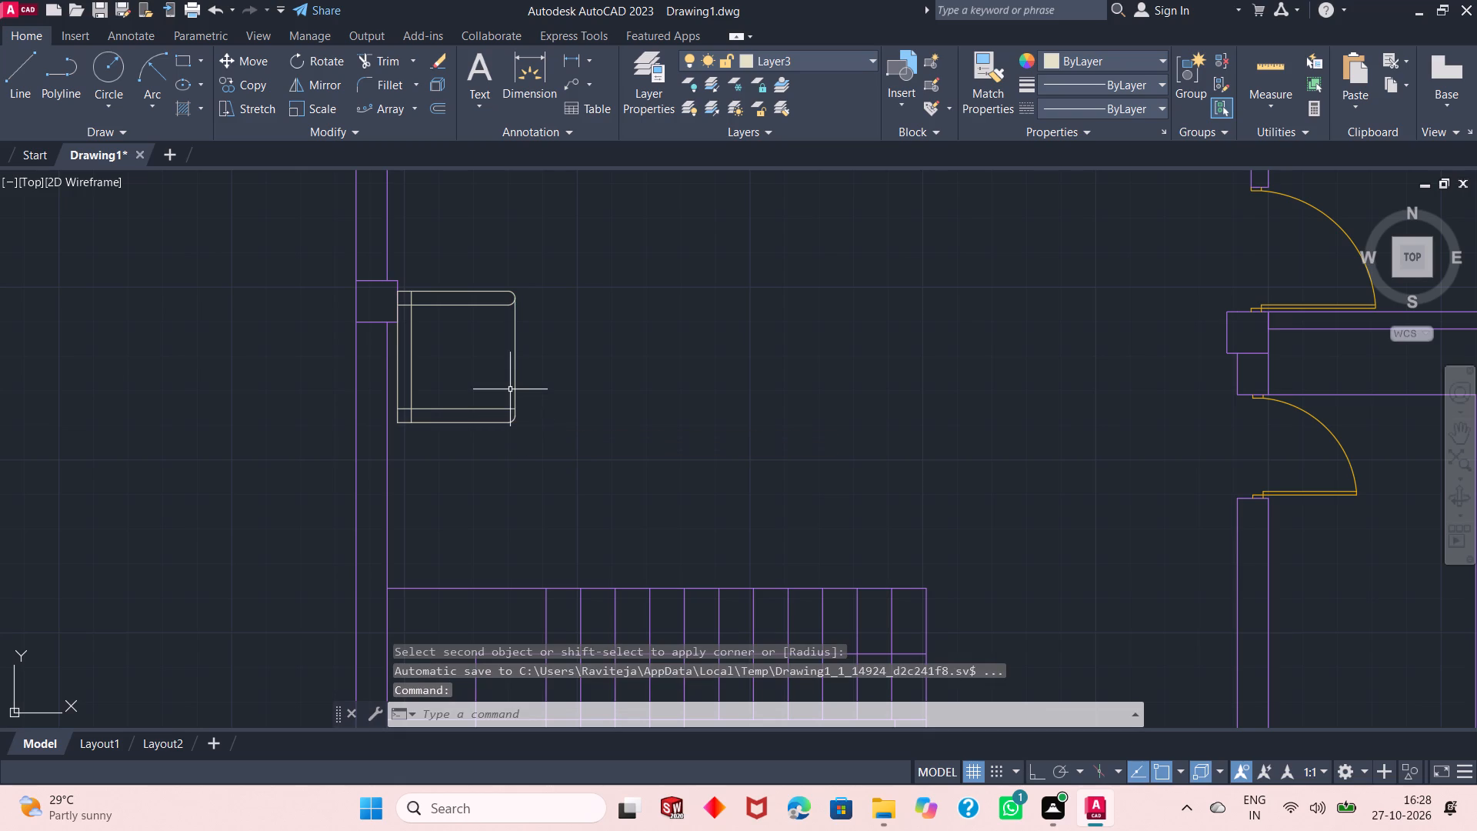
scroll(510, 389, "up", 1, "ctrl")
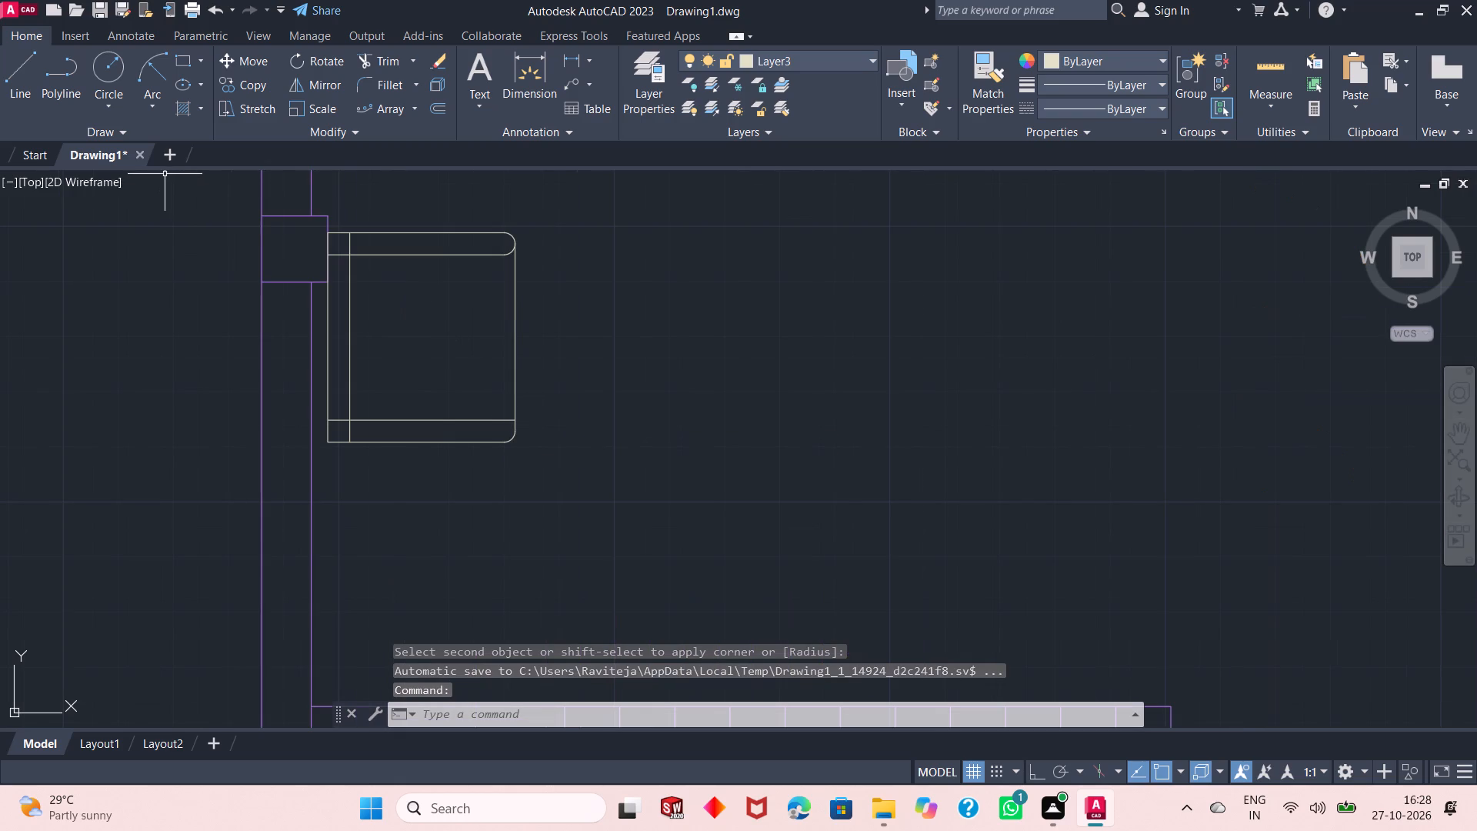
key("space")
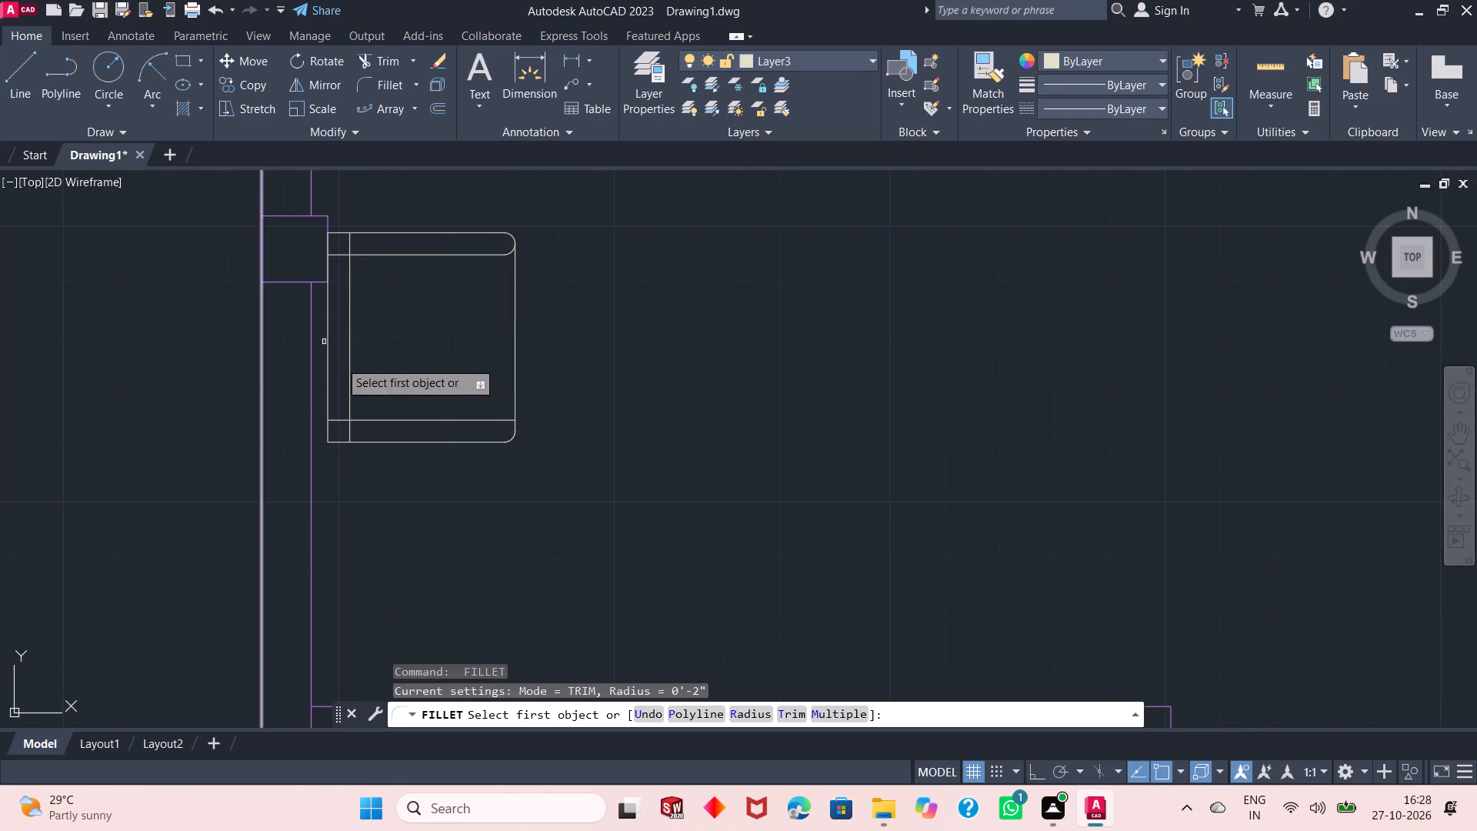
left_click(515, 426)
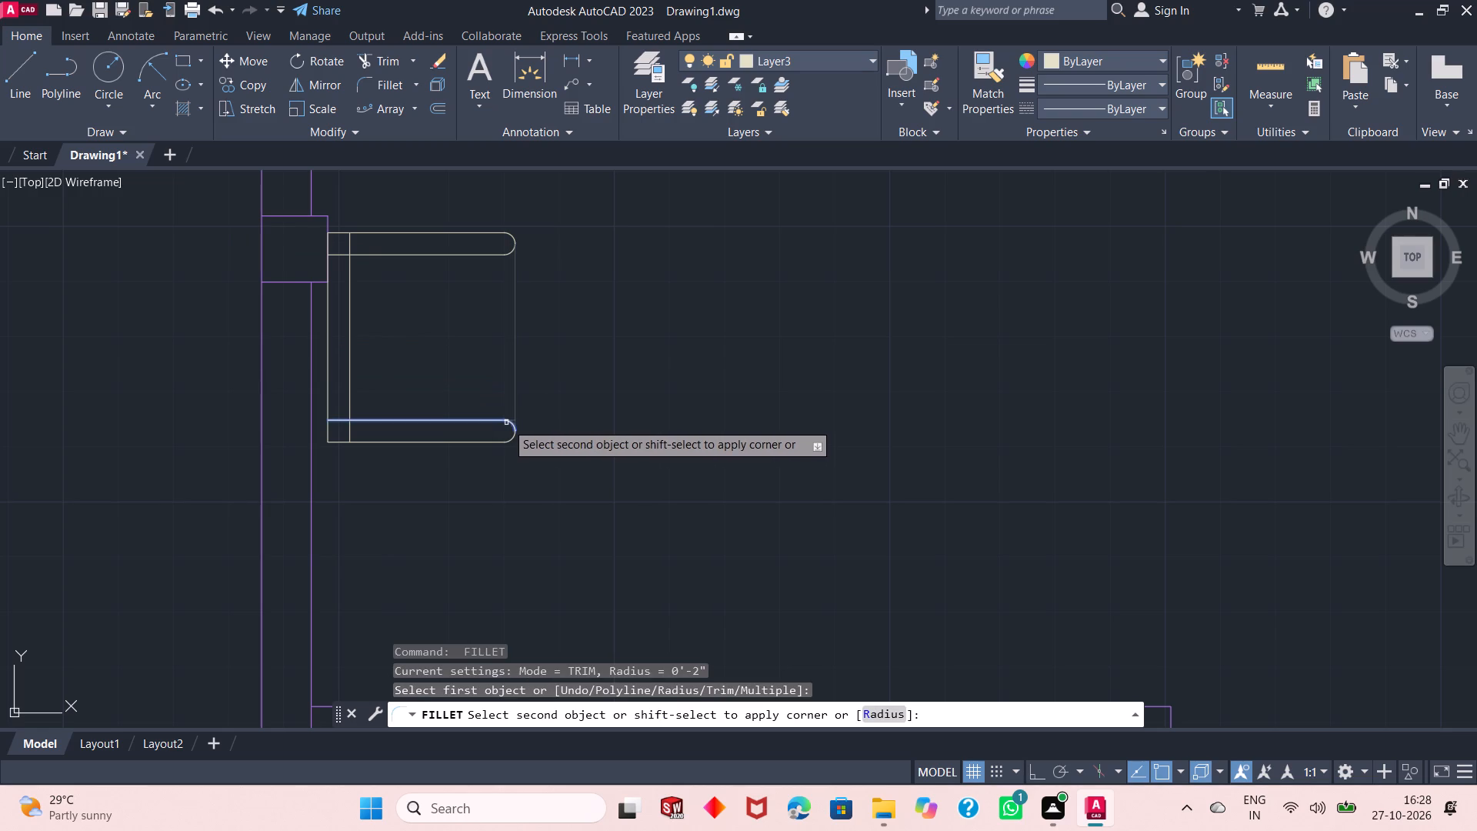
left_click(501, 421)
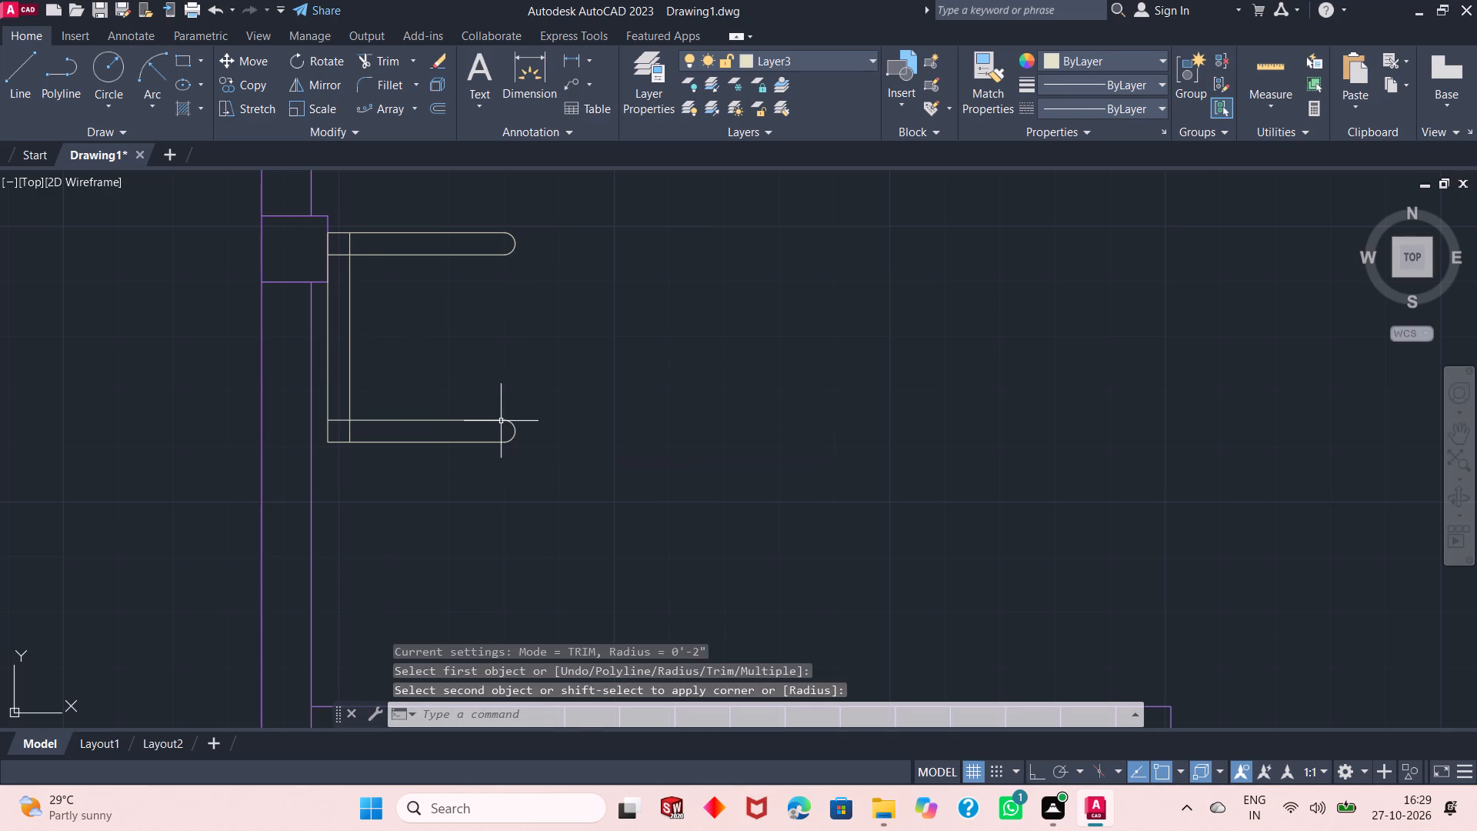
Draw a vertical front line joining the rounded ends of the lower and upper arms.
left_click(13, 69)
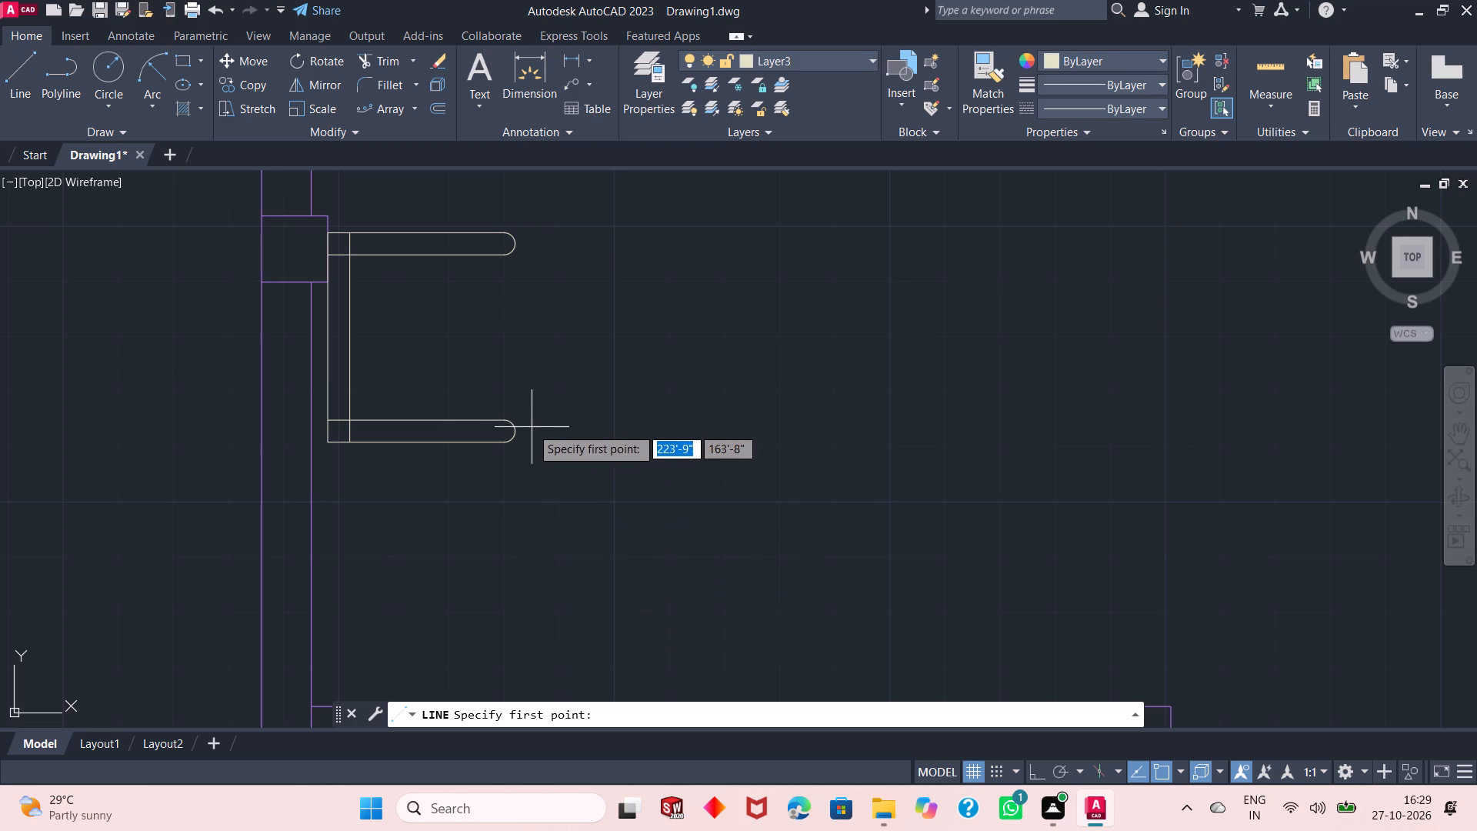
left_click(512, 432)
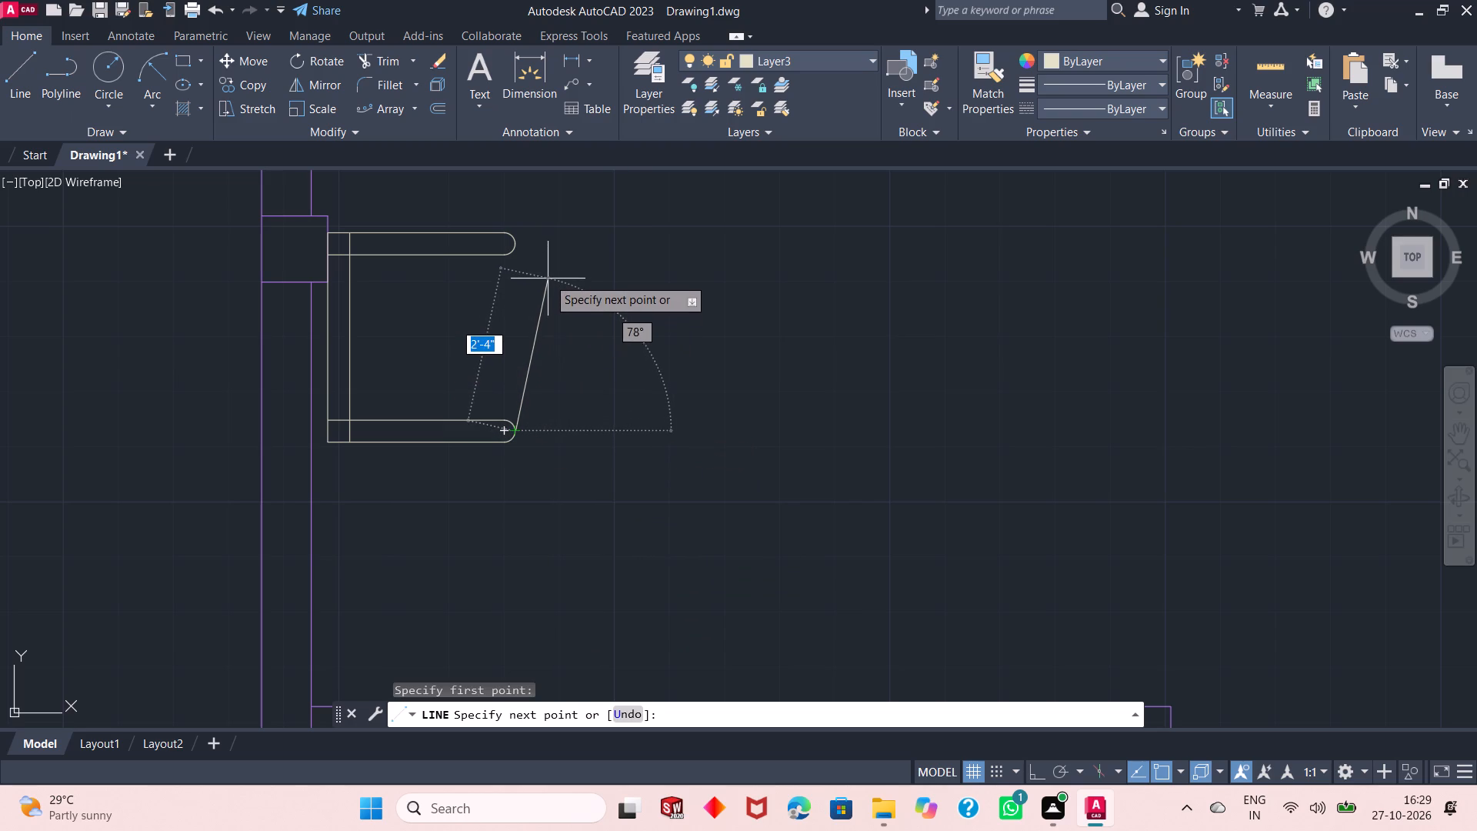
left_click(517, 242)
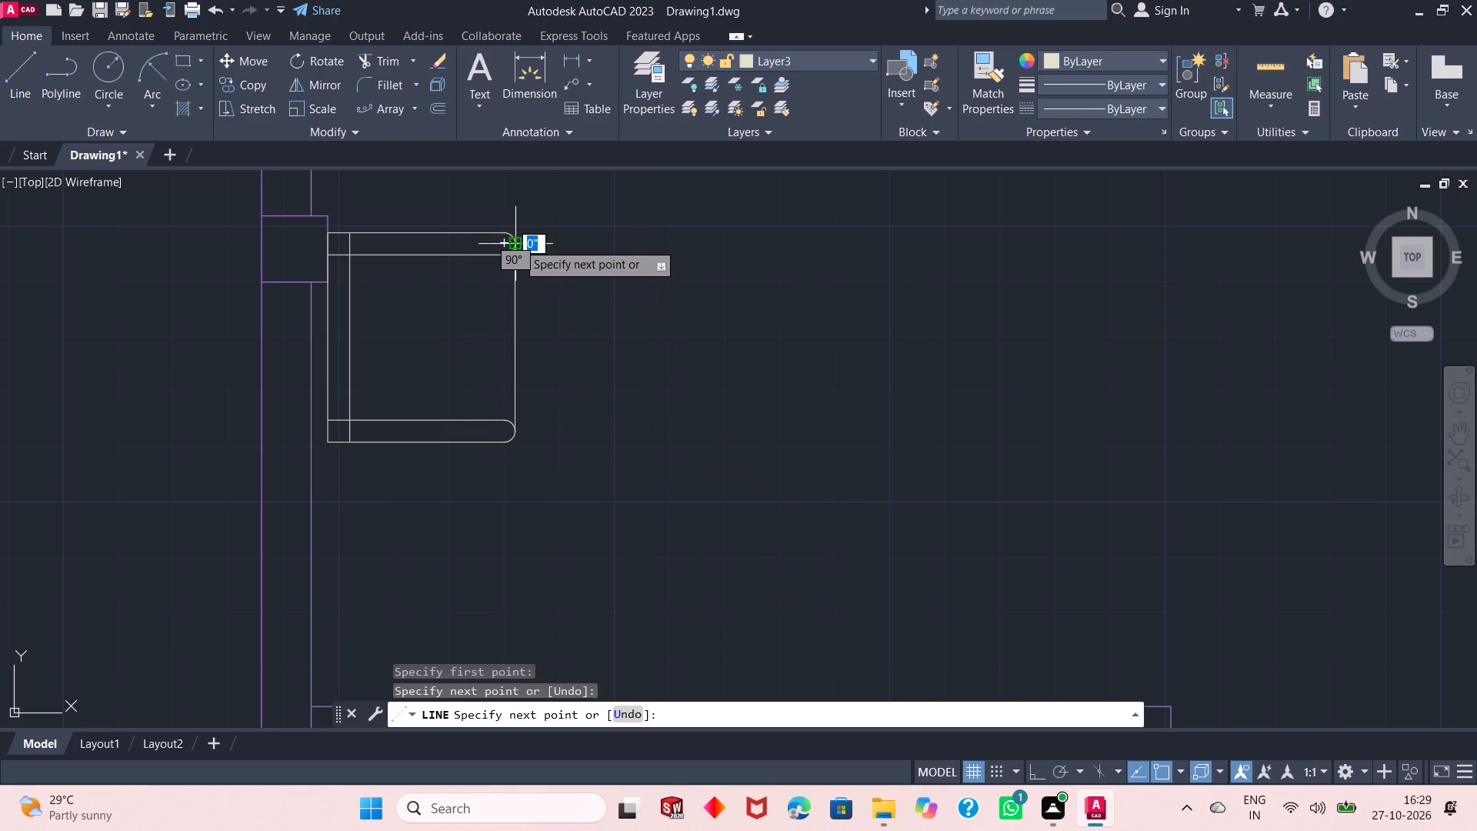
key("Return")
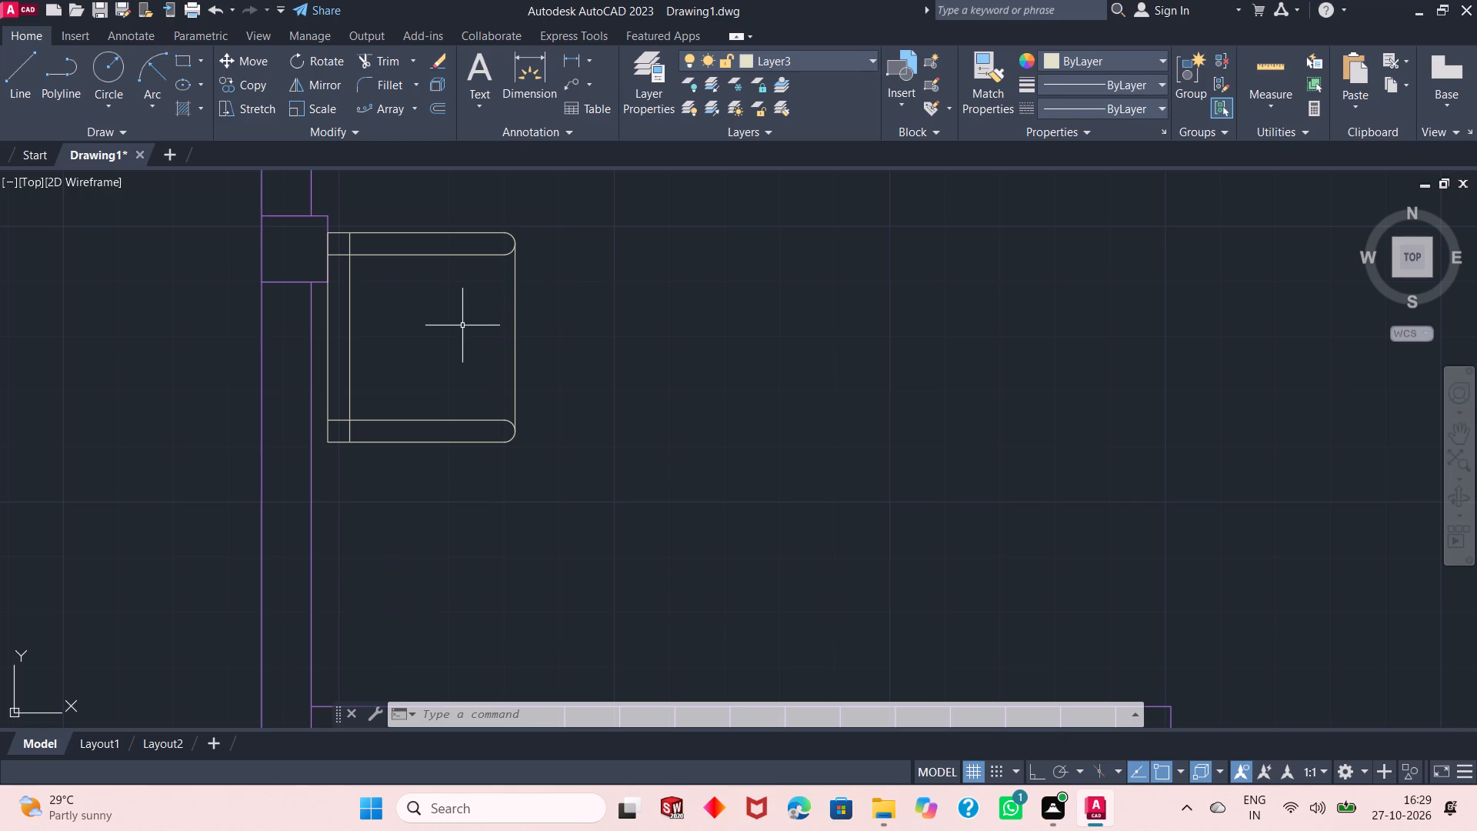
Fillet the seat's two outer back corners at 2" radius, joining the outer back line to the top and bottom lines.
left_click(365, 96)
left_click(378, 88)
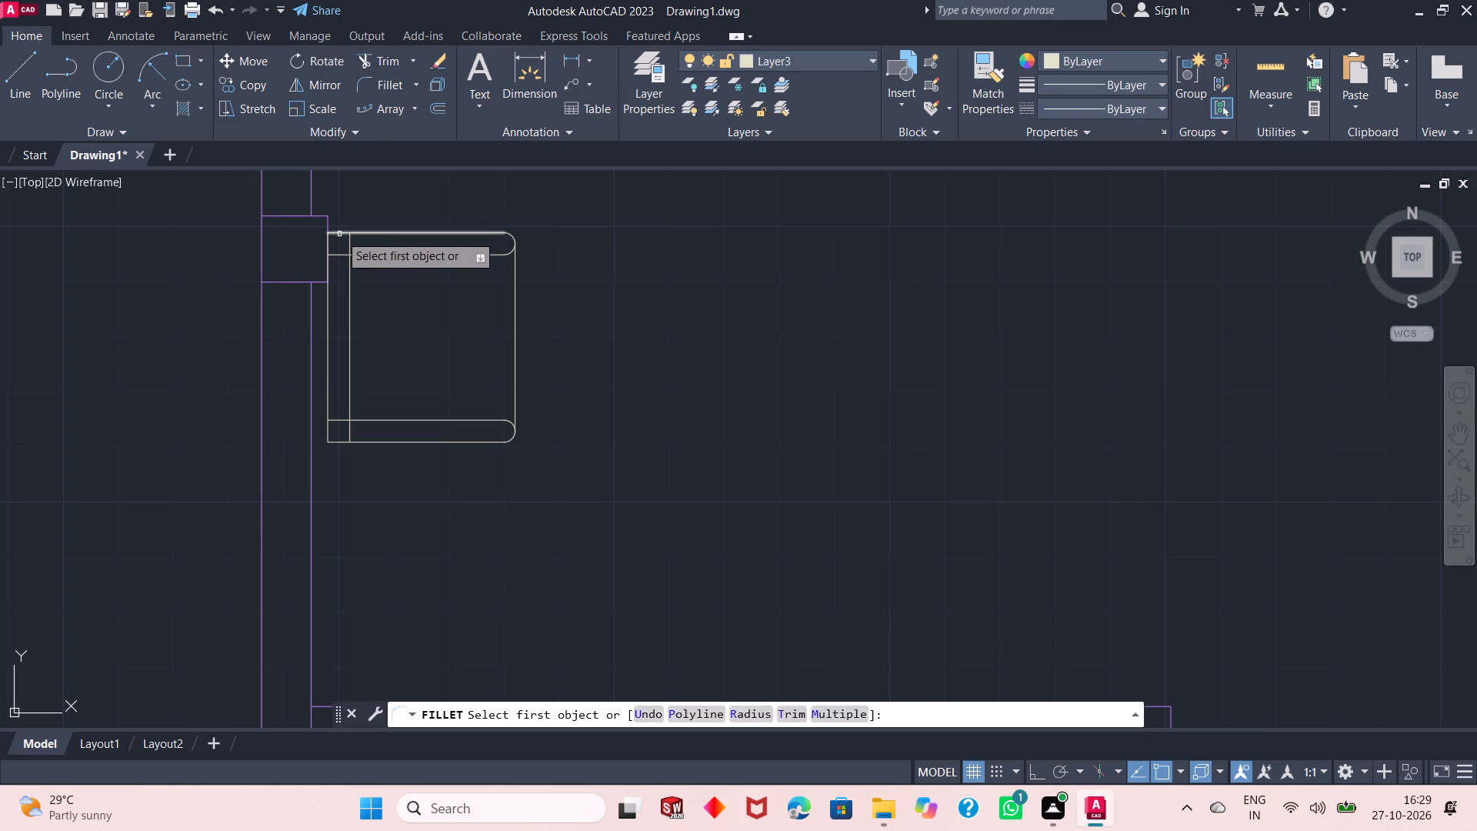
left_click_drag(339, 234, 328, 249)
left_click(328, 249)
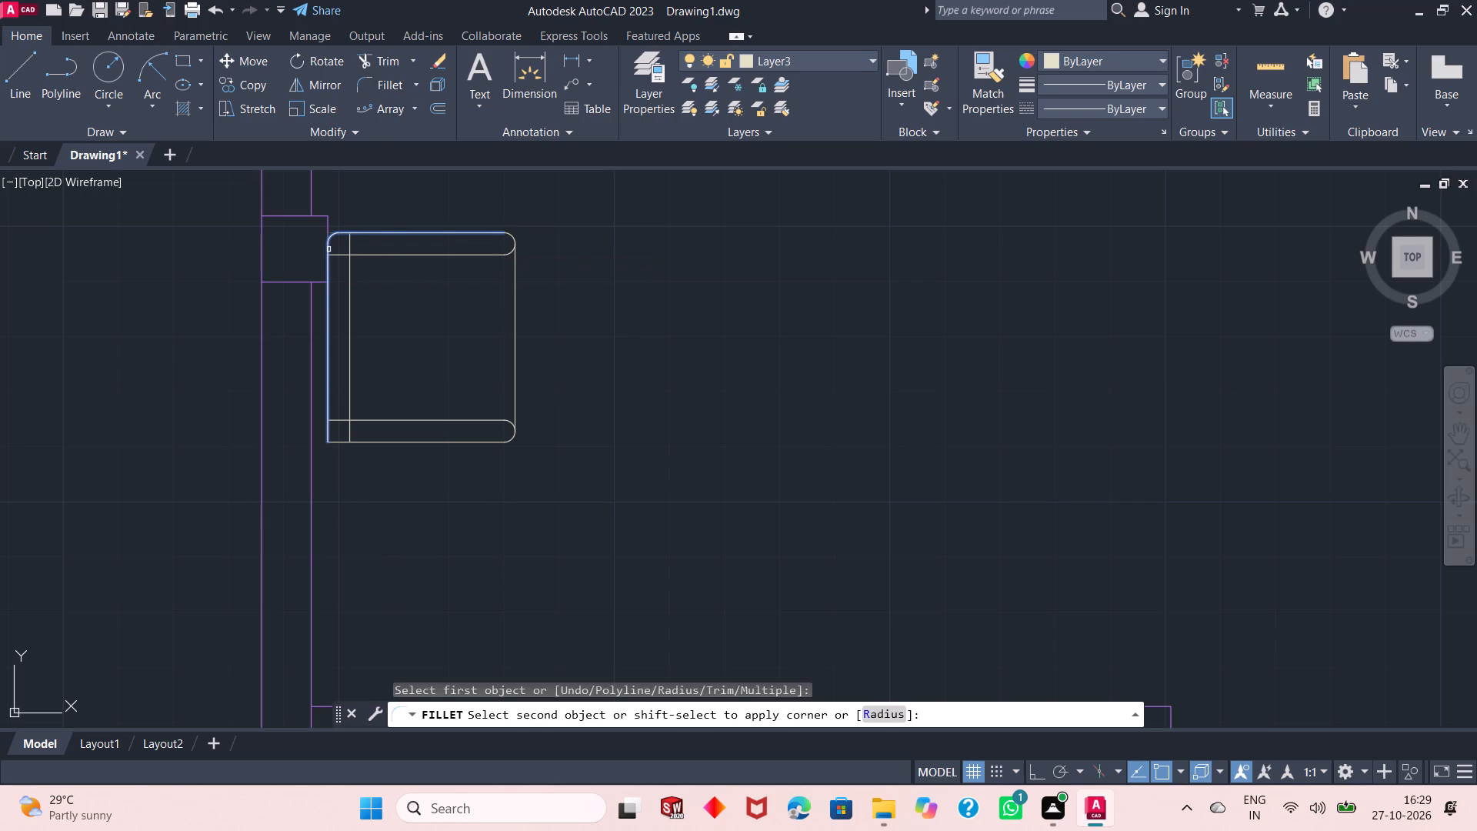
key("space")
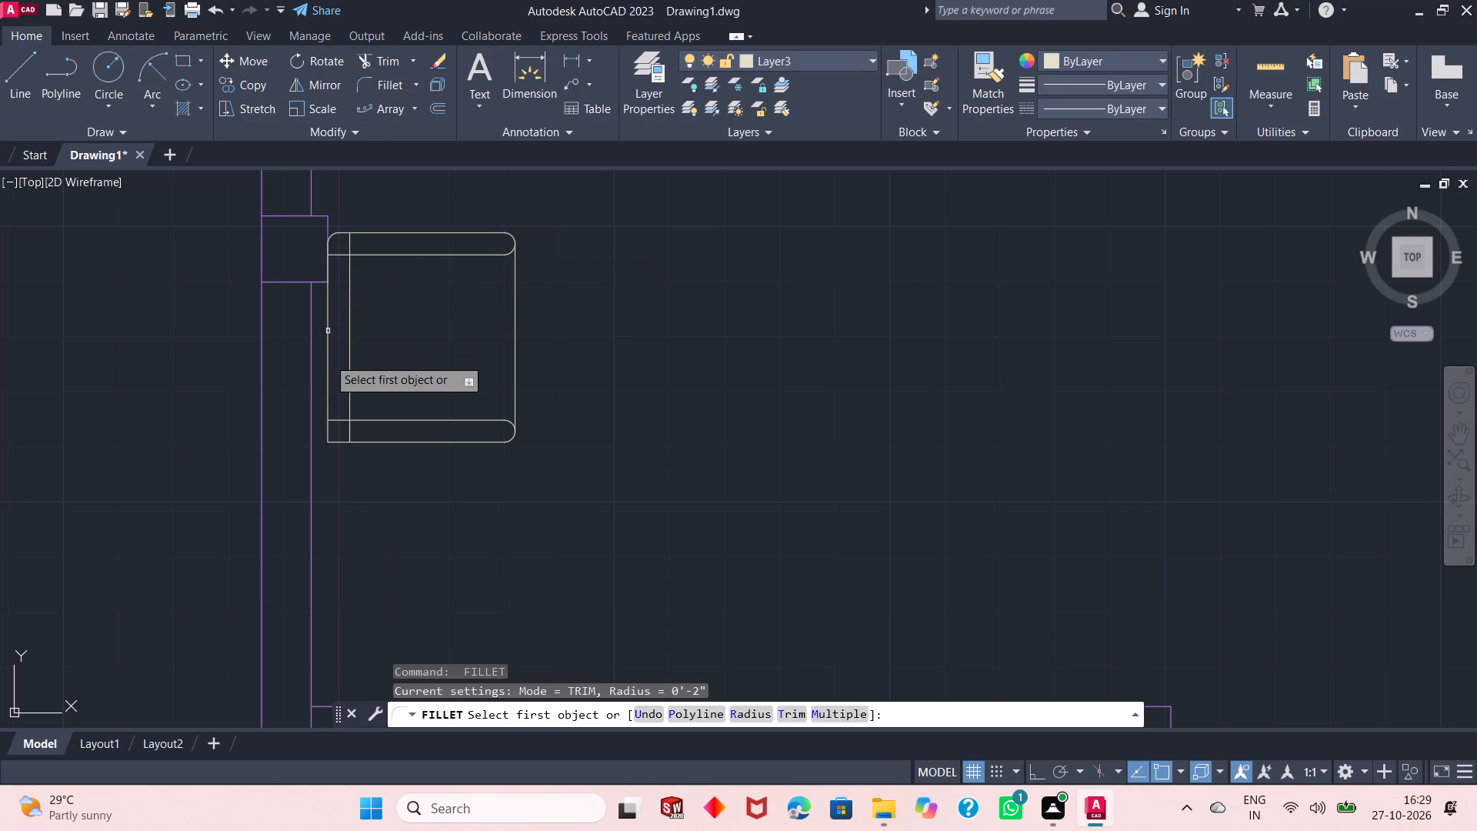
left_click(327, 396)
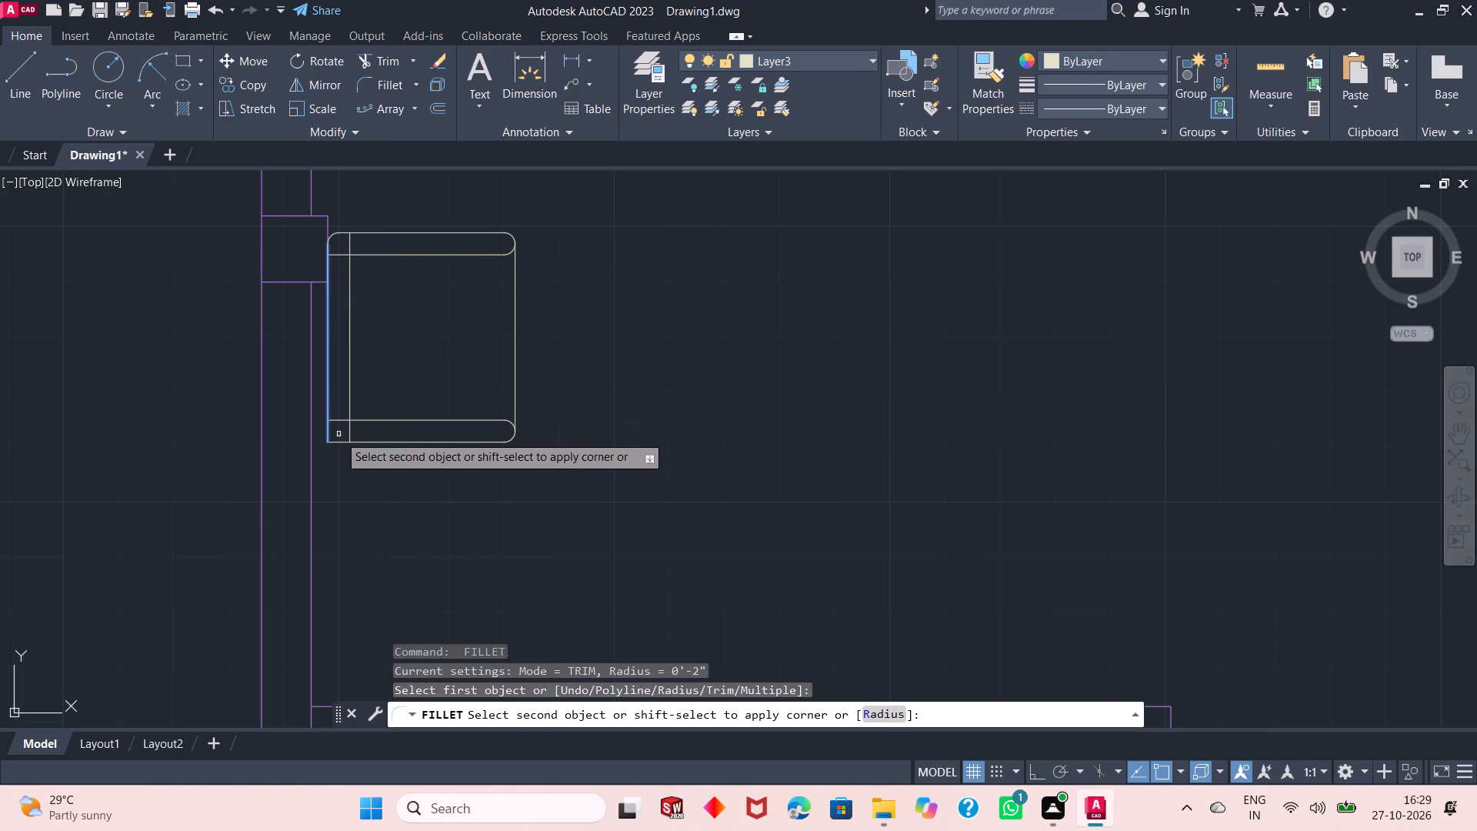
left_click(340, 442)
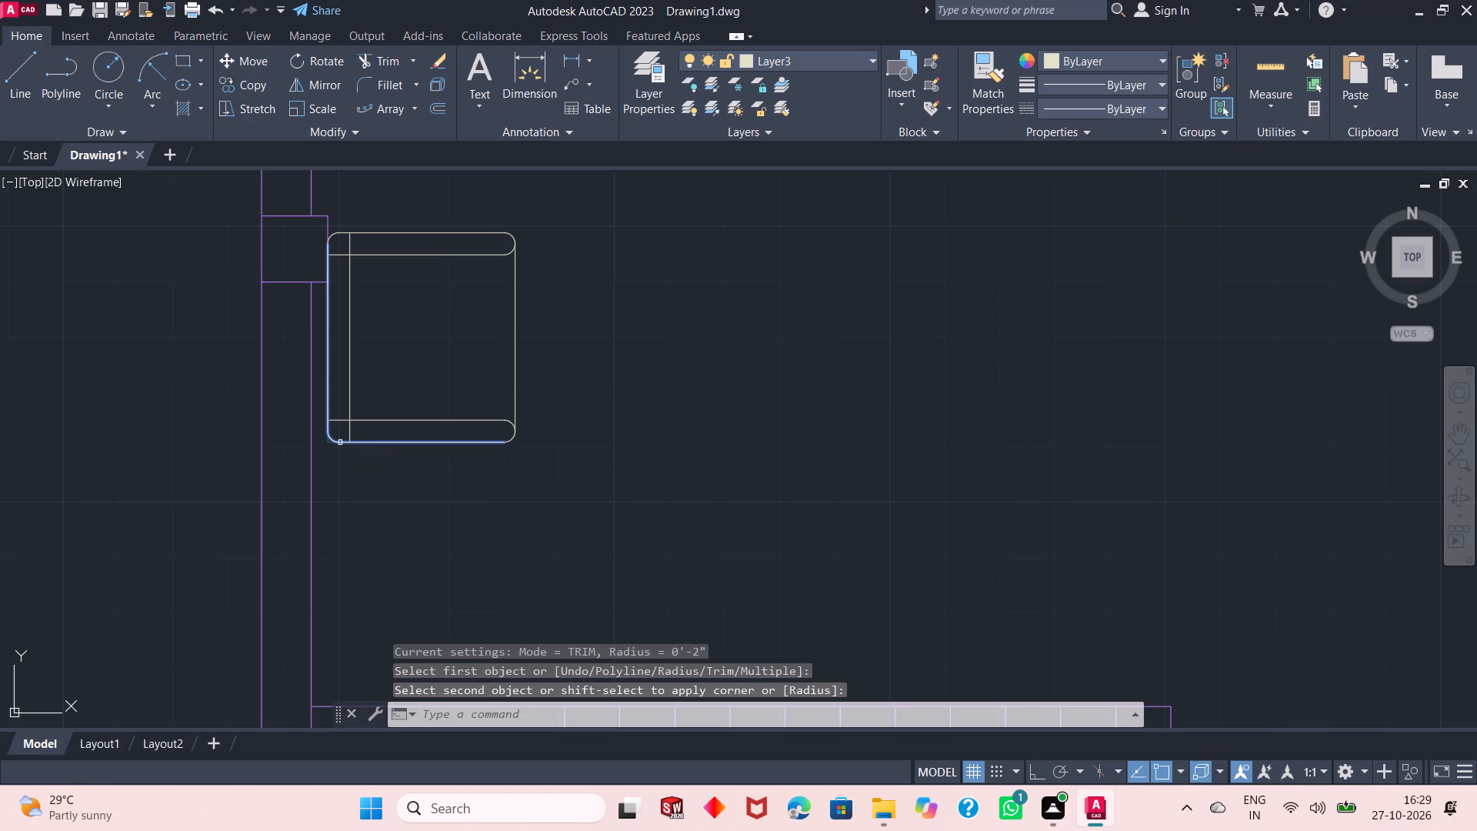
Trim the overlapping inner line ends at both back corners so the arms and back form one continuous U-shaped band.
left_click(370, 61)
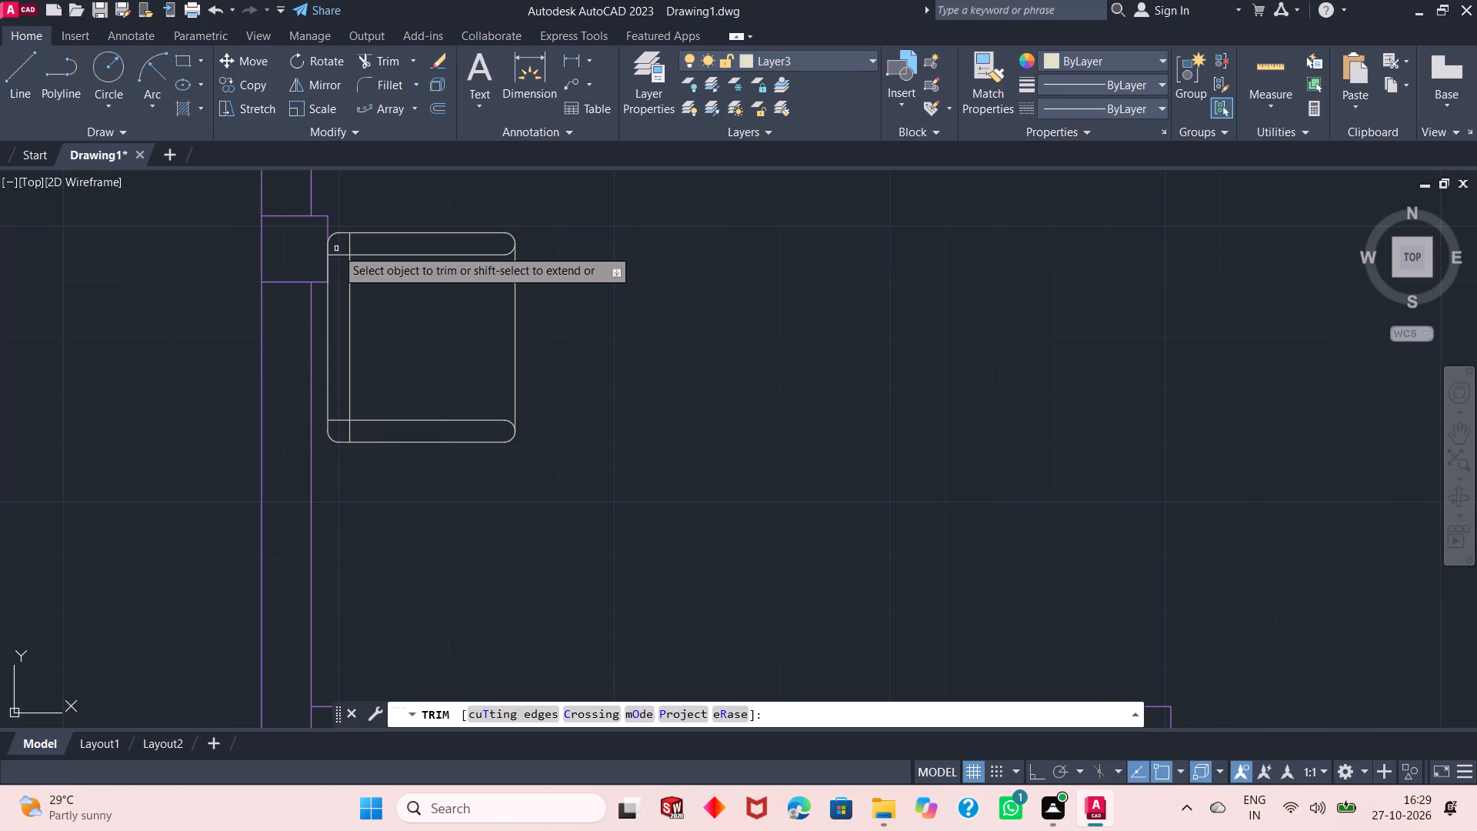
left_click(336, 255)
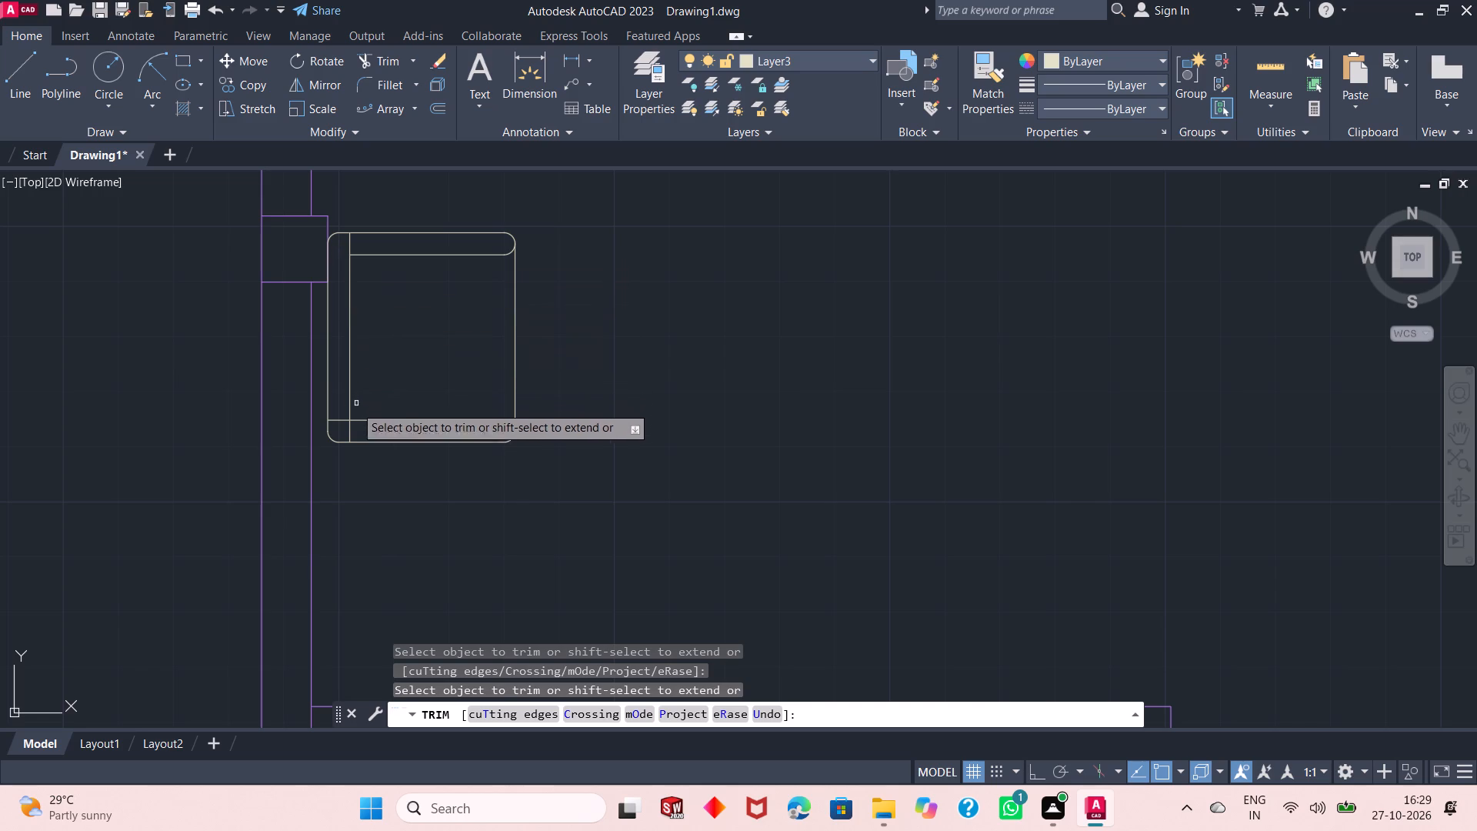
left_click(344, 422)
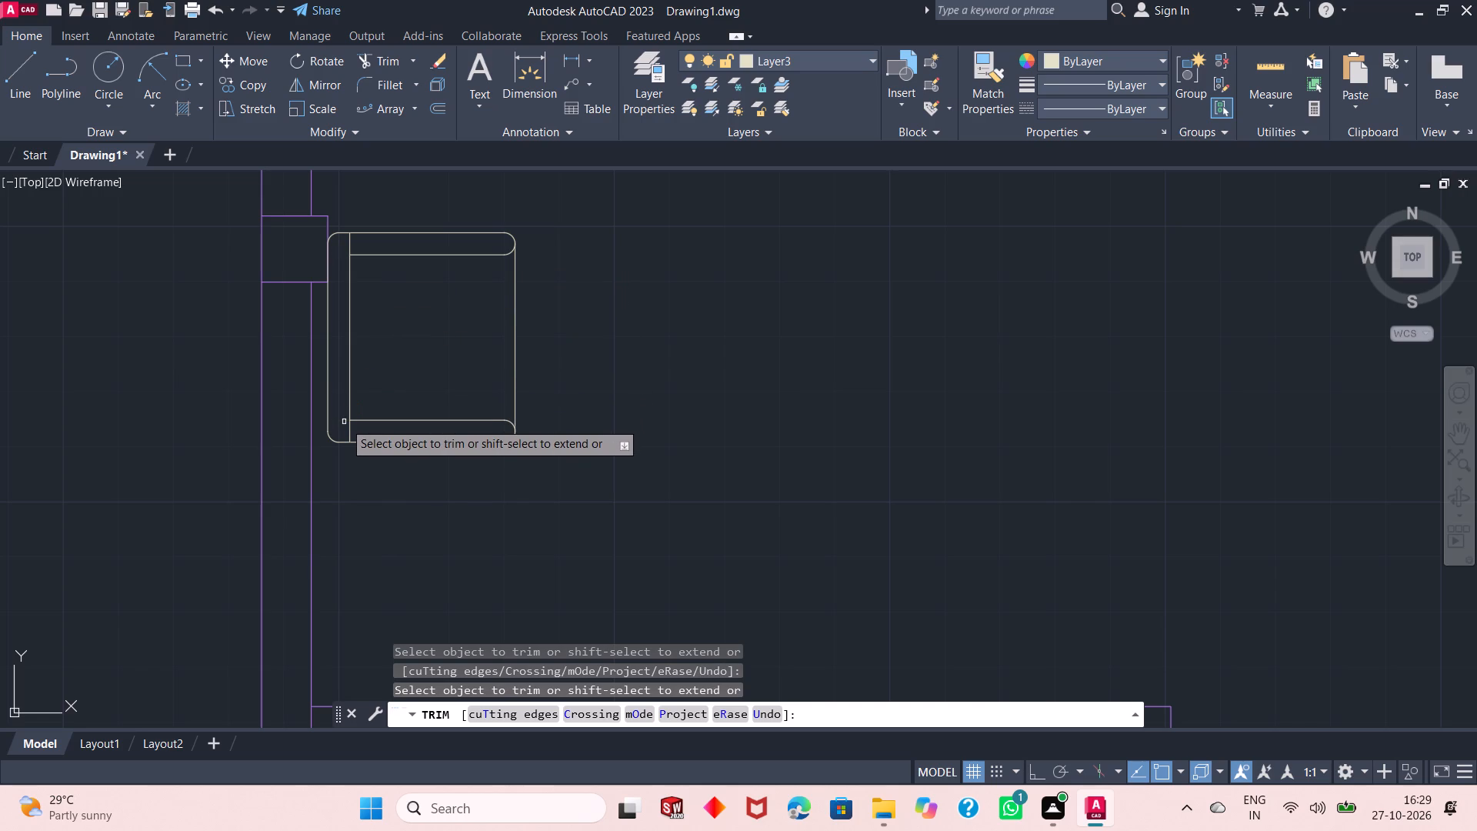
left_click(356, 437)
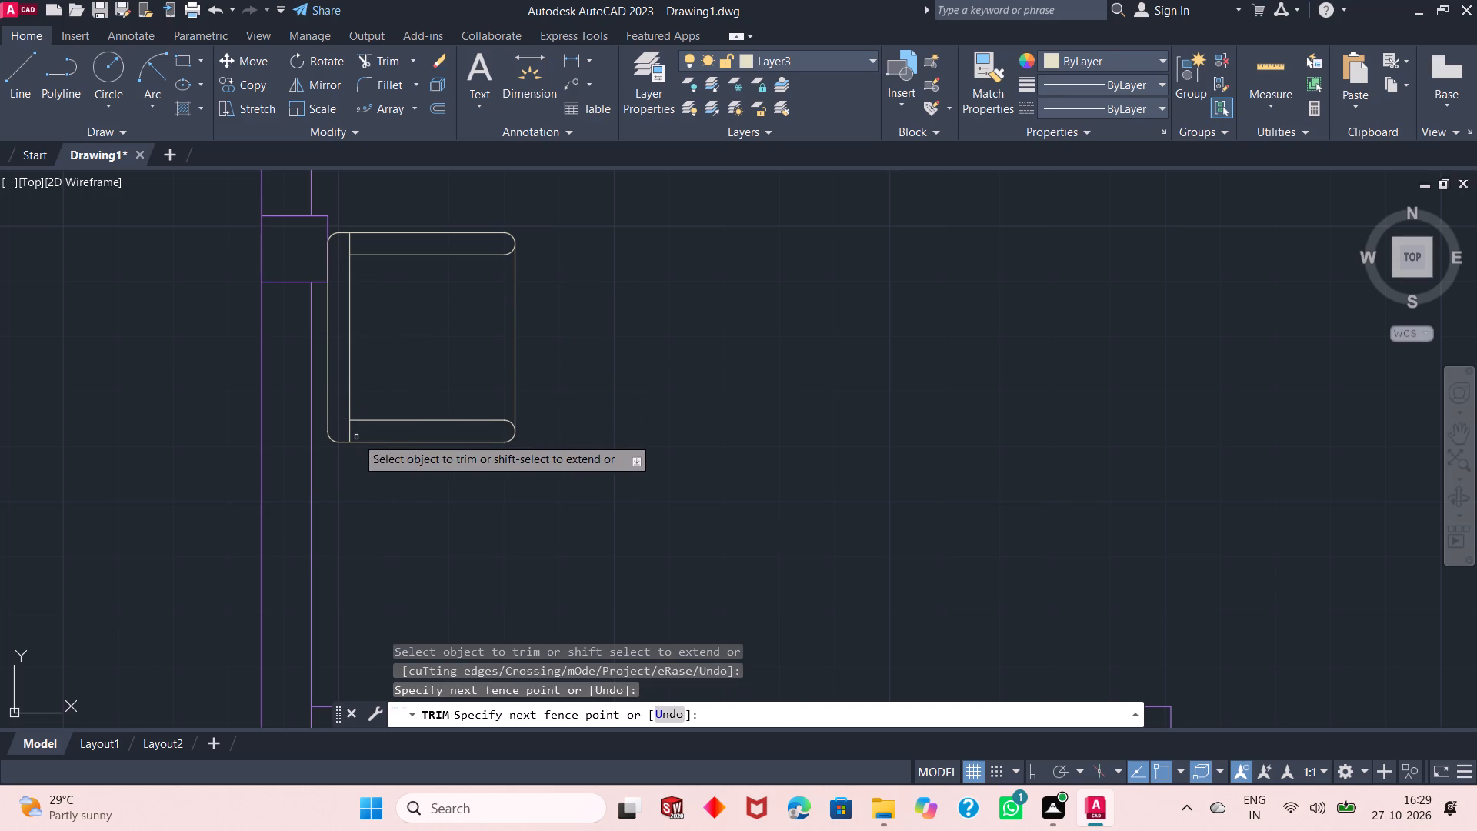
left_click(335, 432)
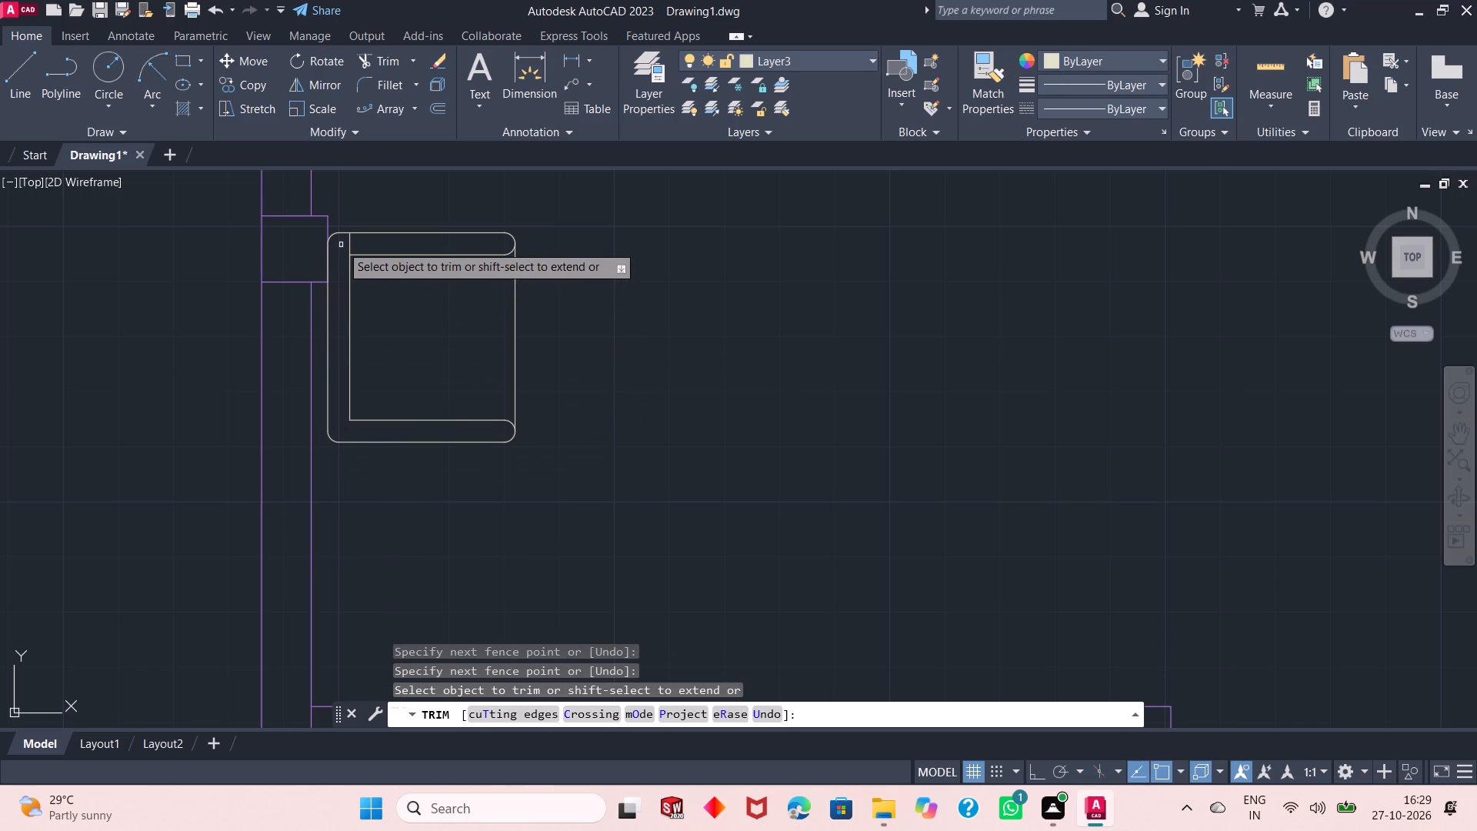
left_click_drag(341, 245, 357, 245)
left_click(357, 245)
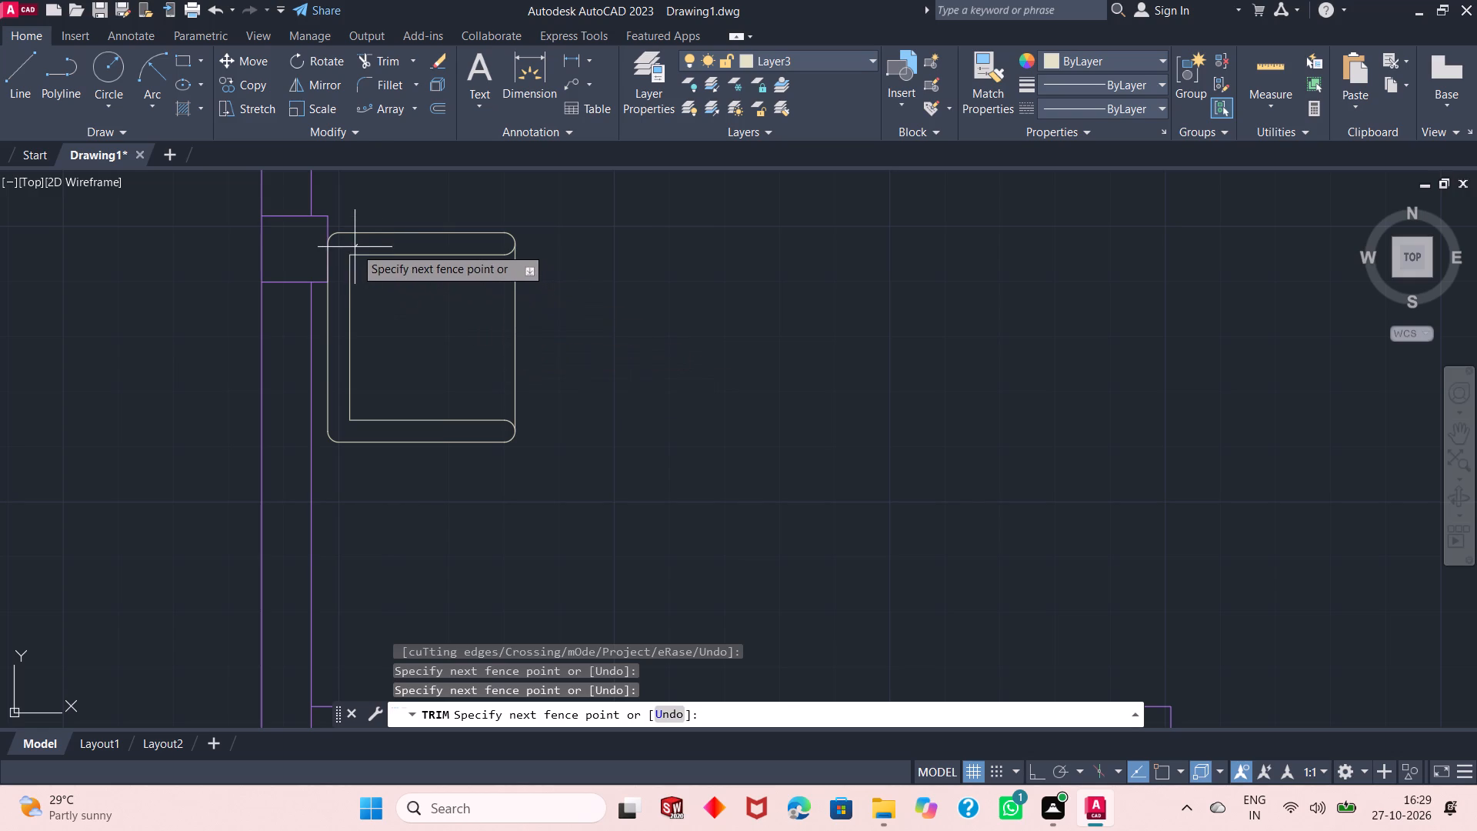
left_click(355, 247)
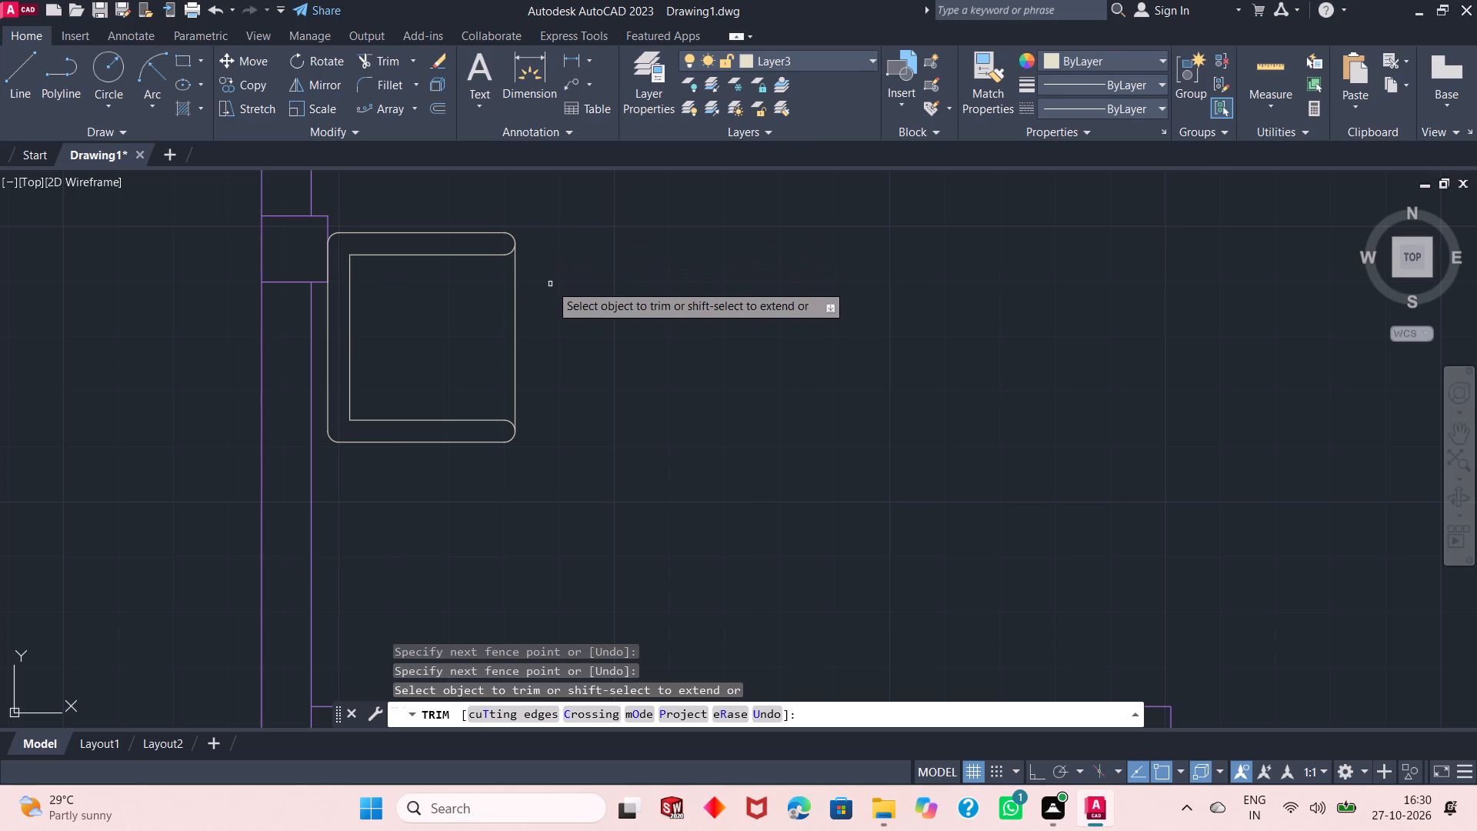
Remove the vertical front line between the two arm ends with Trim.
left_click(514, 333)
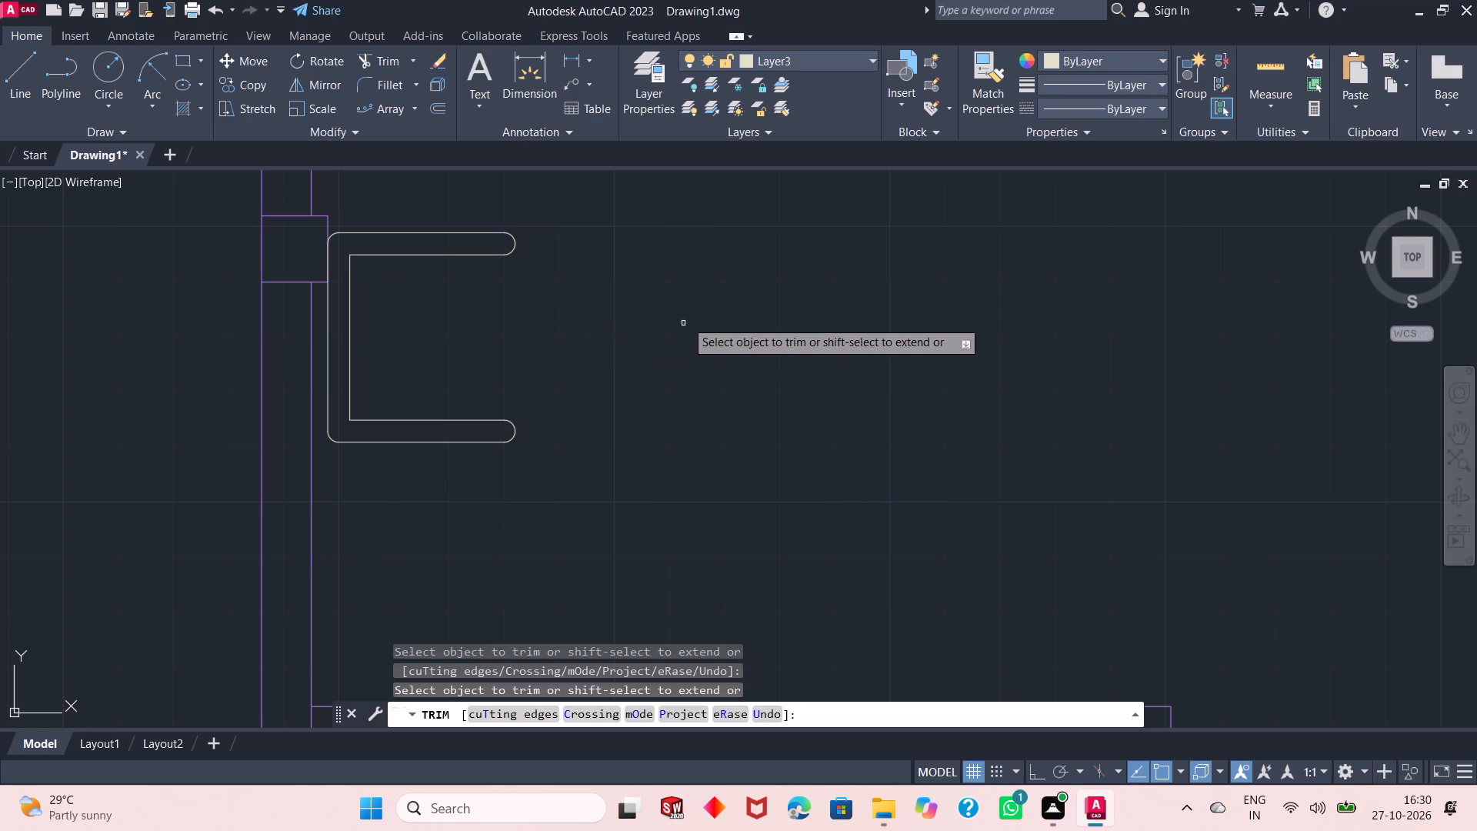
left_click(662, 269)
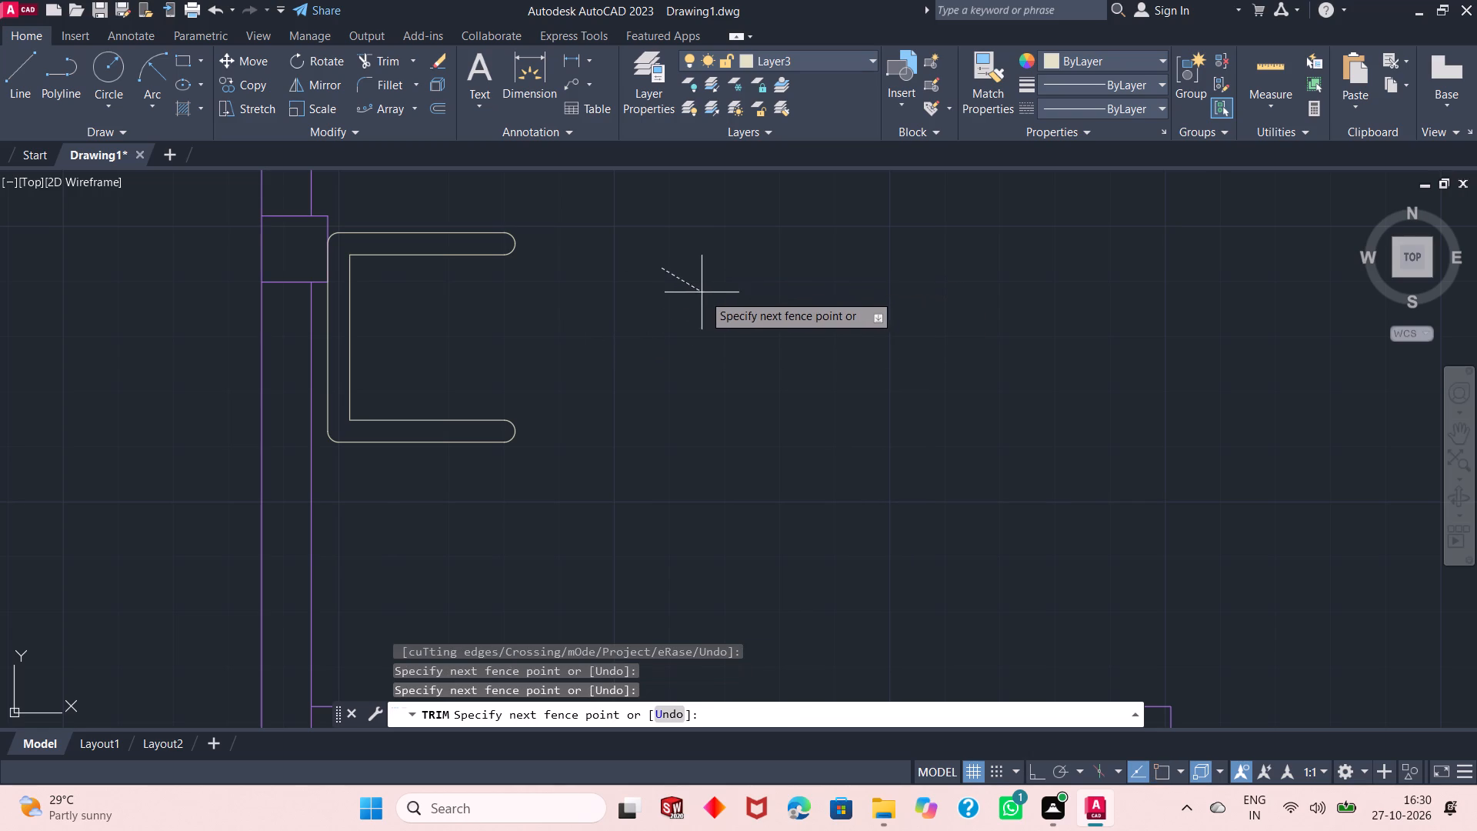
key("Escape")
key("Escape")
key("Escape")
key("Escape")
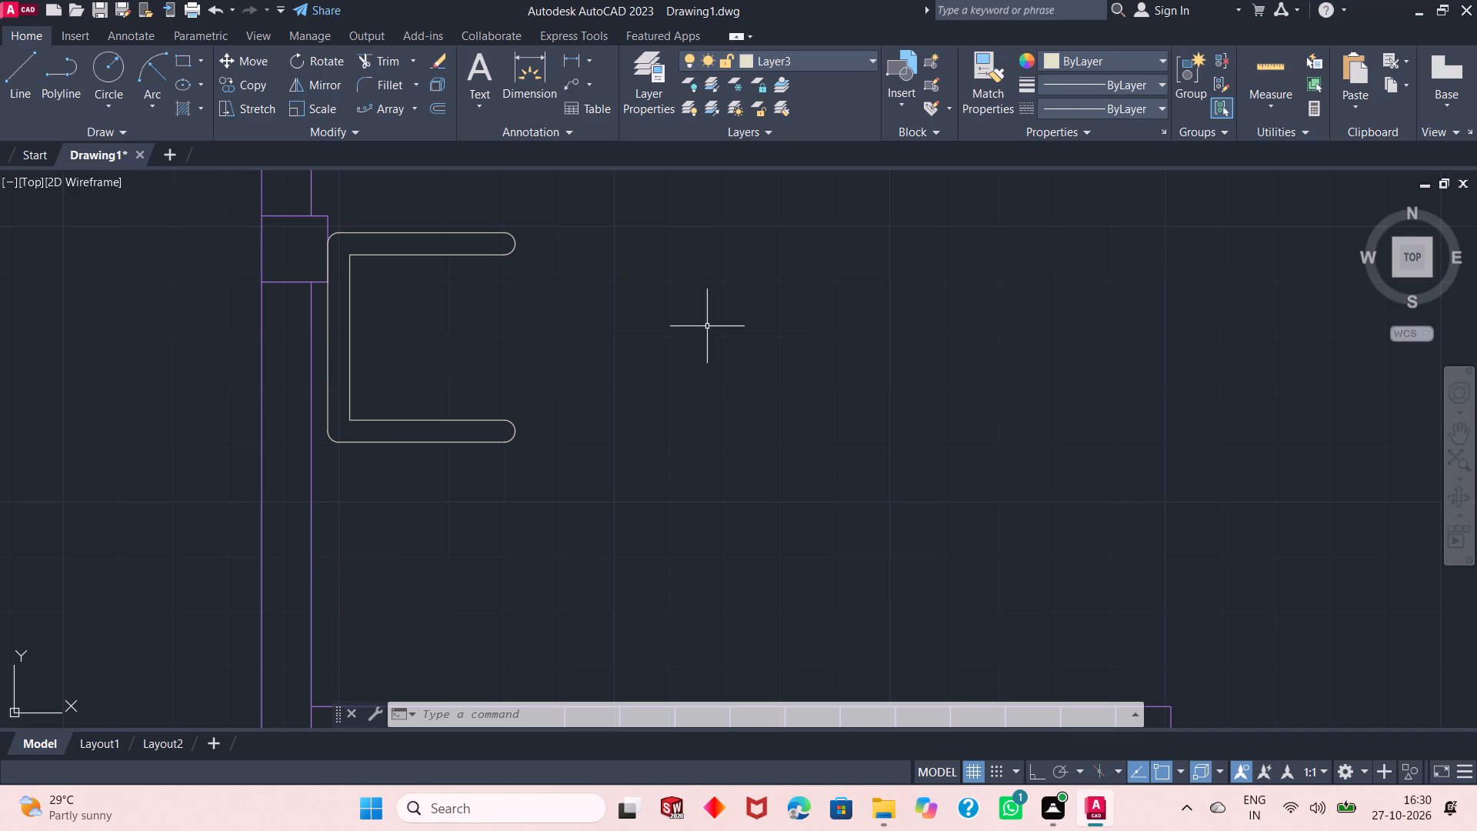
Fillet the inner back line with the upper arm's inner line at 2" radius.
scroll(441, 236, "up", 1, "ctrl")
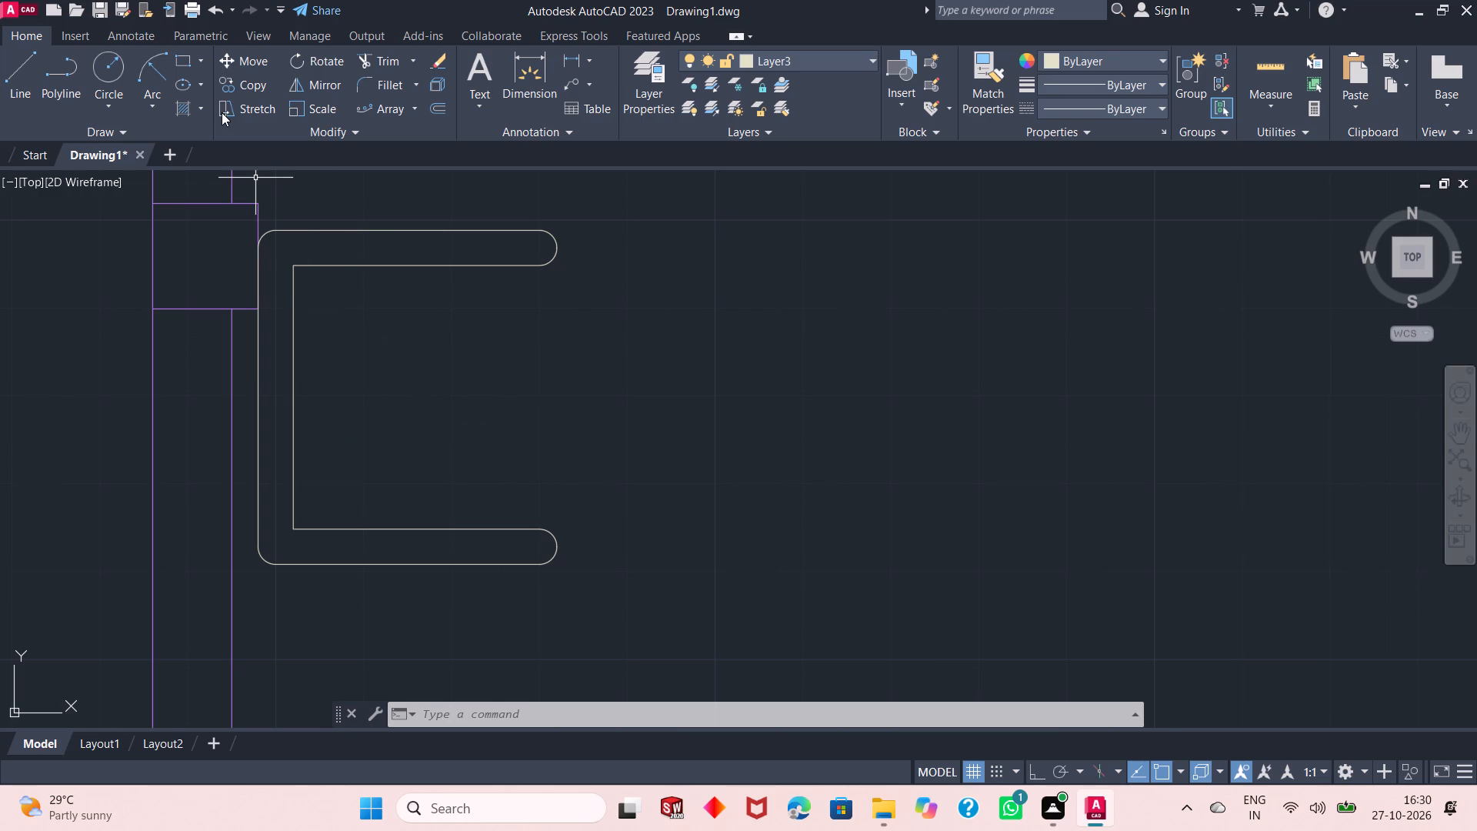
scroll(332, 437, "down", 3, "ctrl")
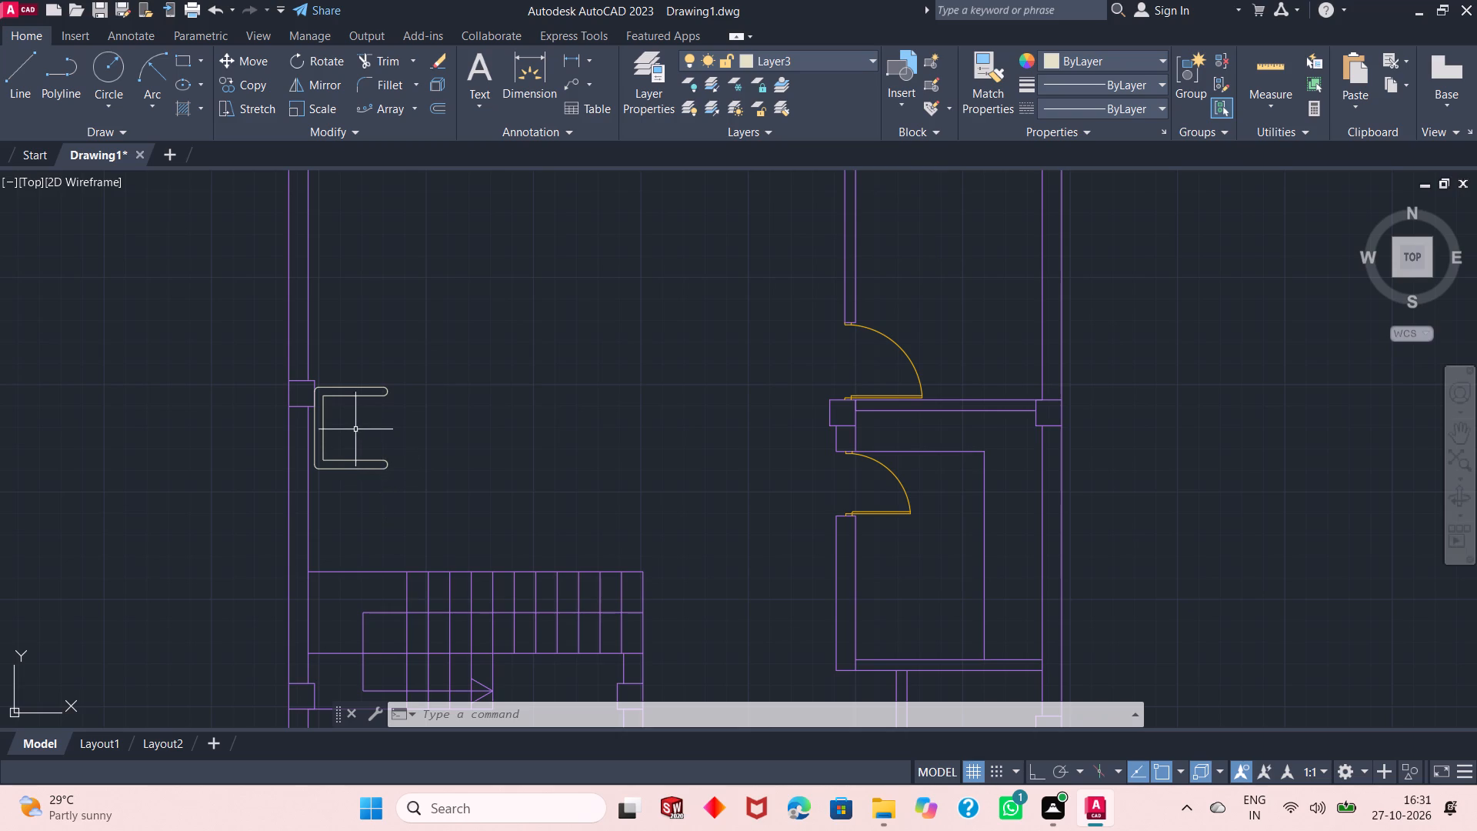
scroll(338, 395, "up", 2, "ctrl")
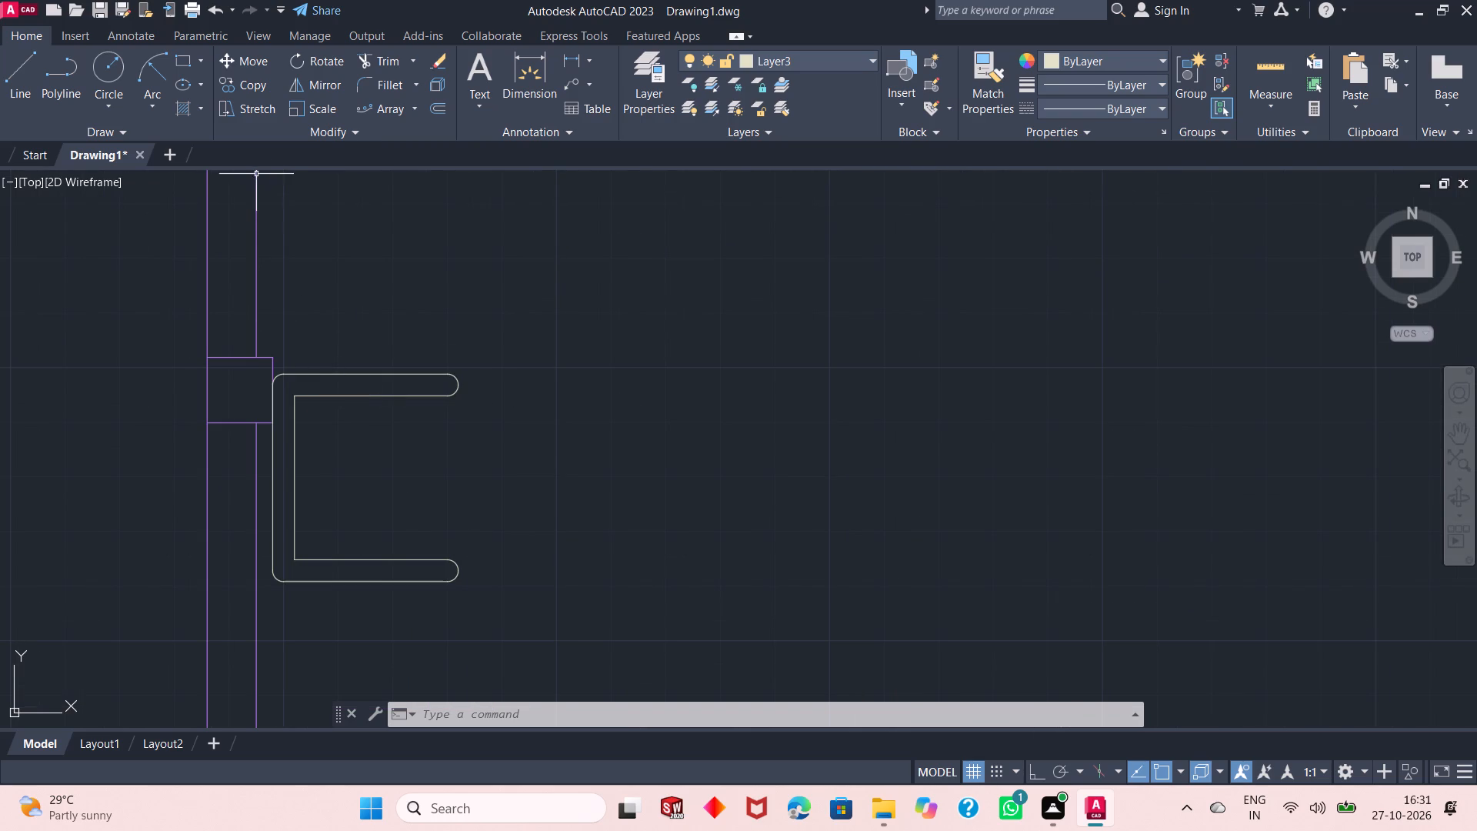
left_click(372, 90)
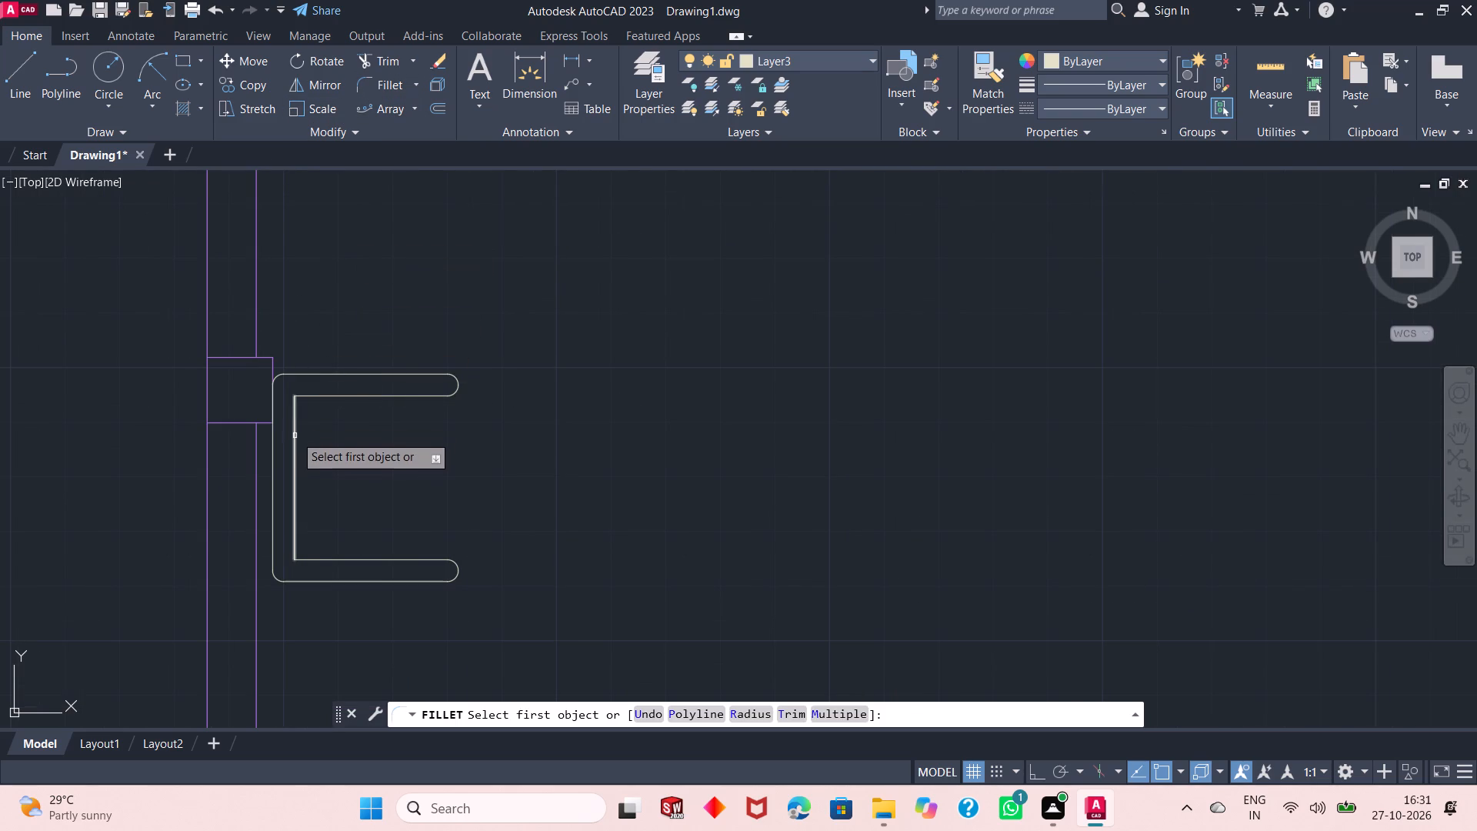
left_click_drag(294, 430, 312, 395)
left_click(312, 395)
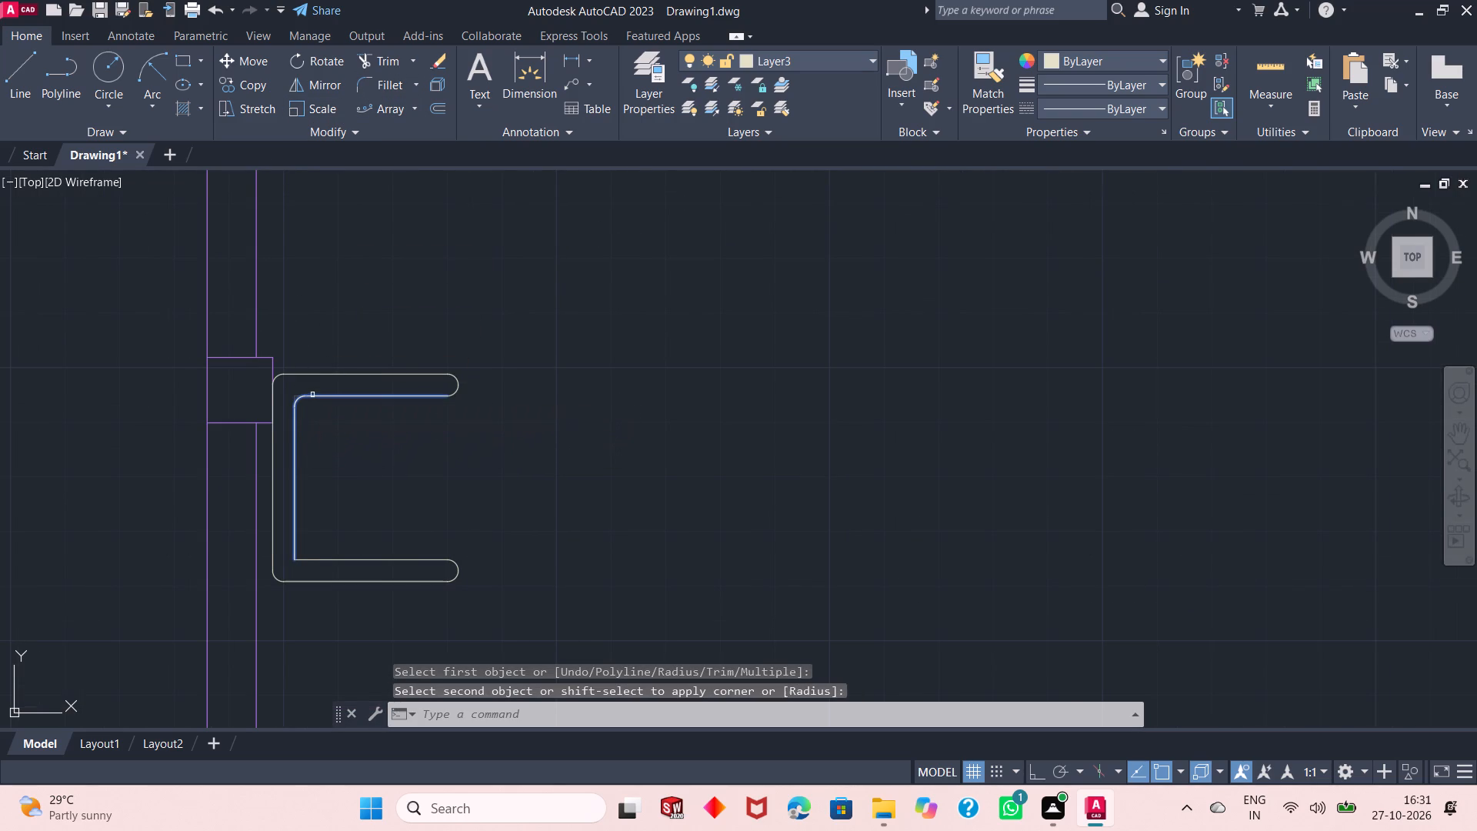
Fillet the seat's inner back line with the lower arm's inner line at 2" radius.
key("space")
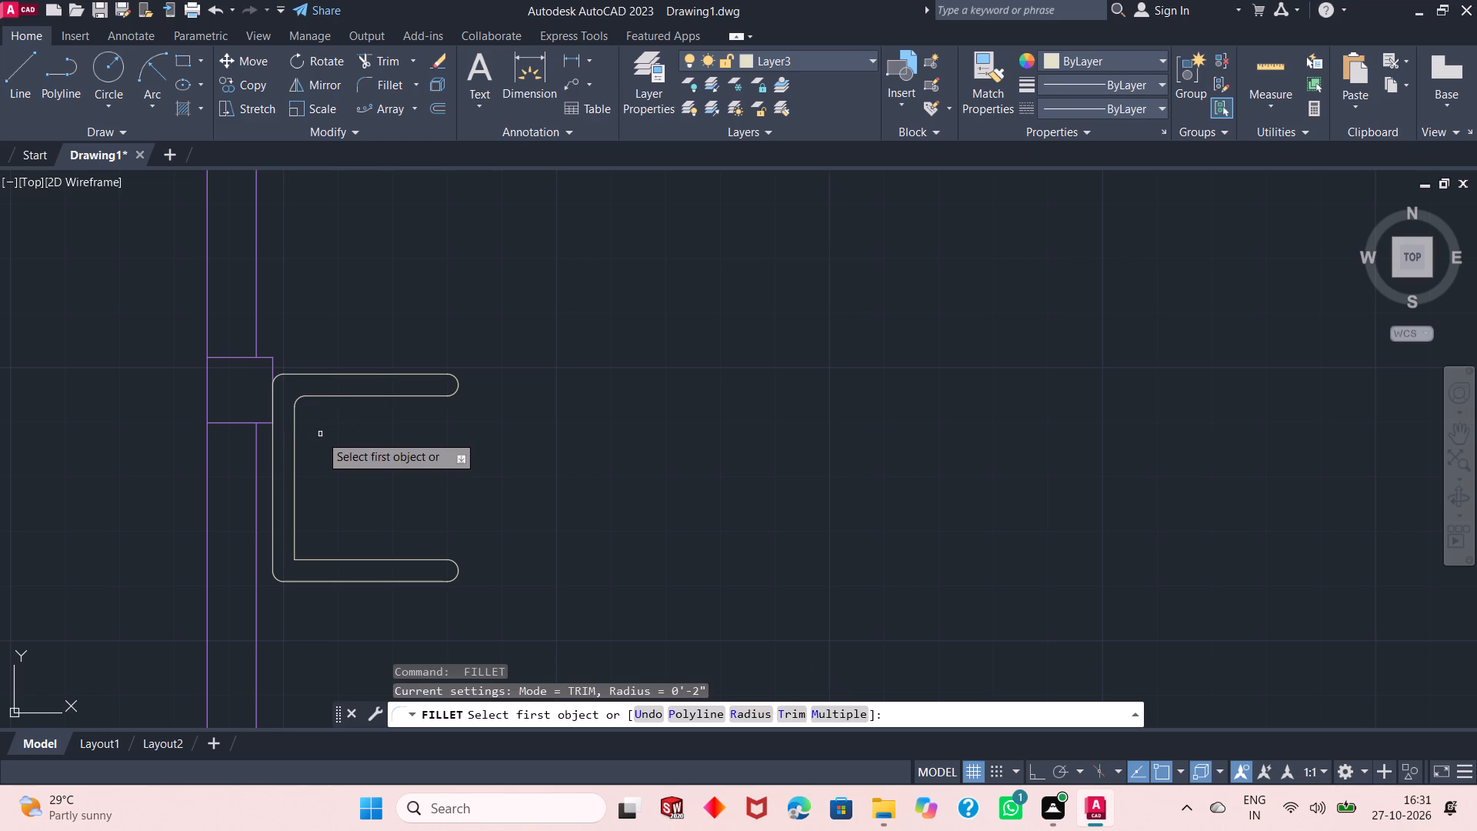
left_click(295, 531)
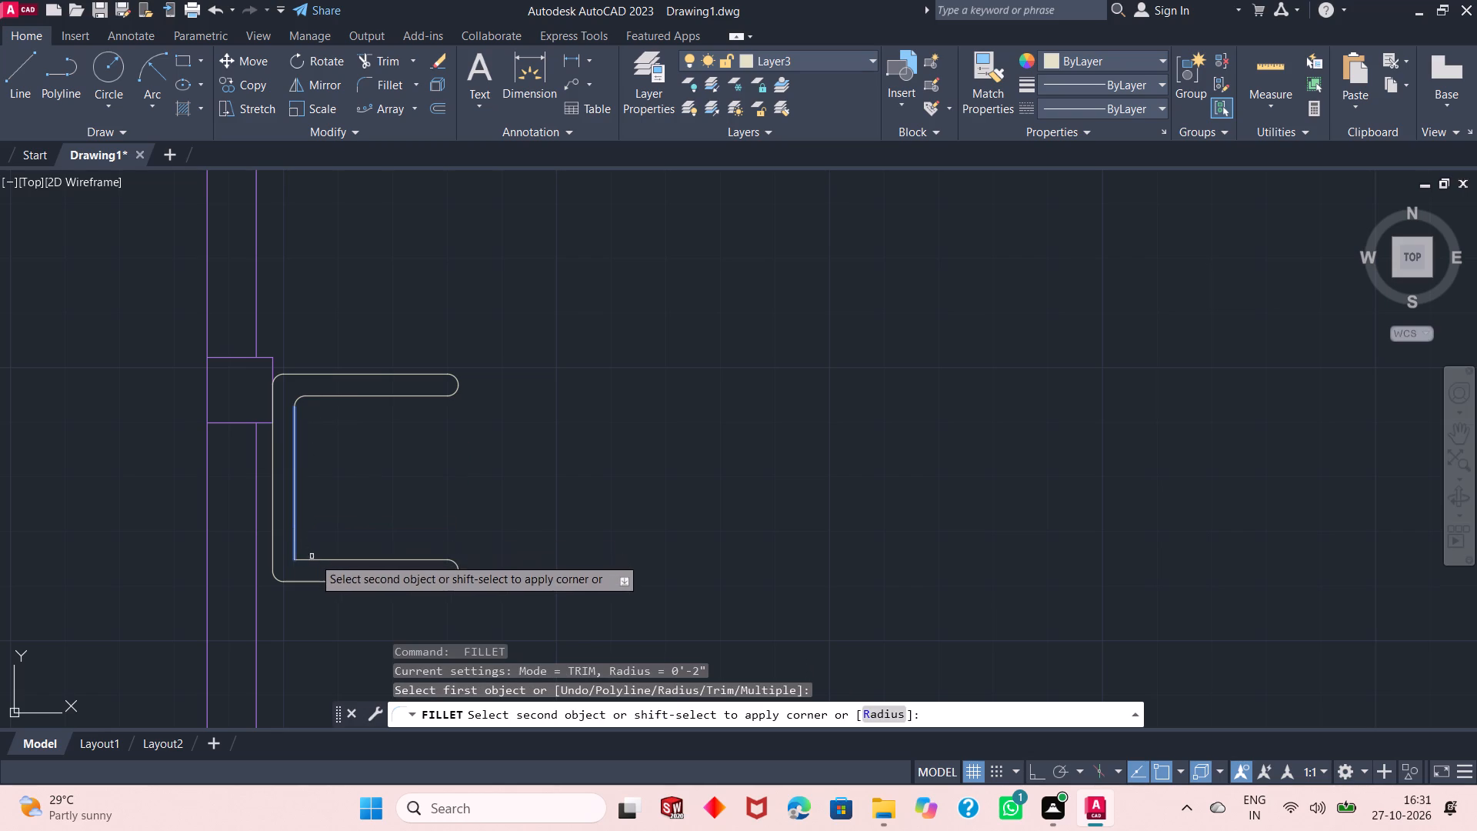
left_click(315, 561)
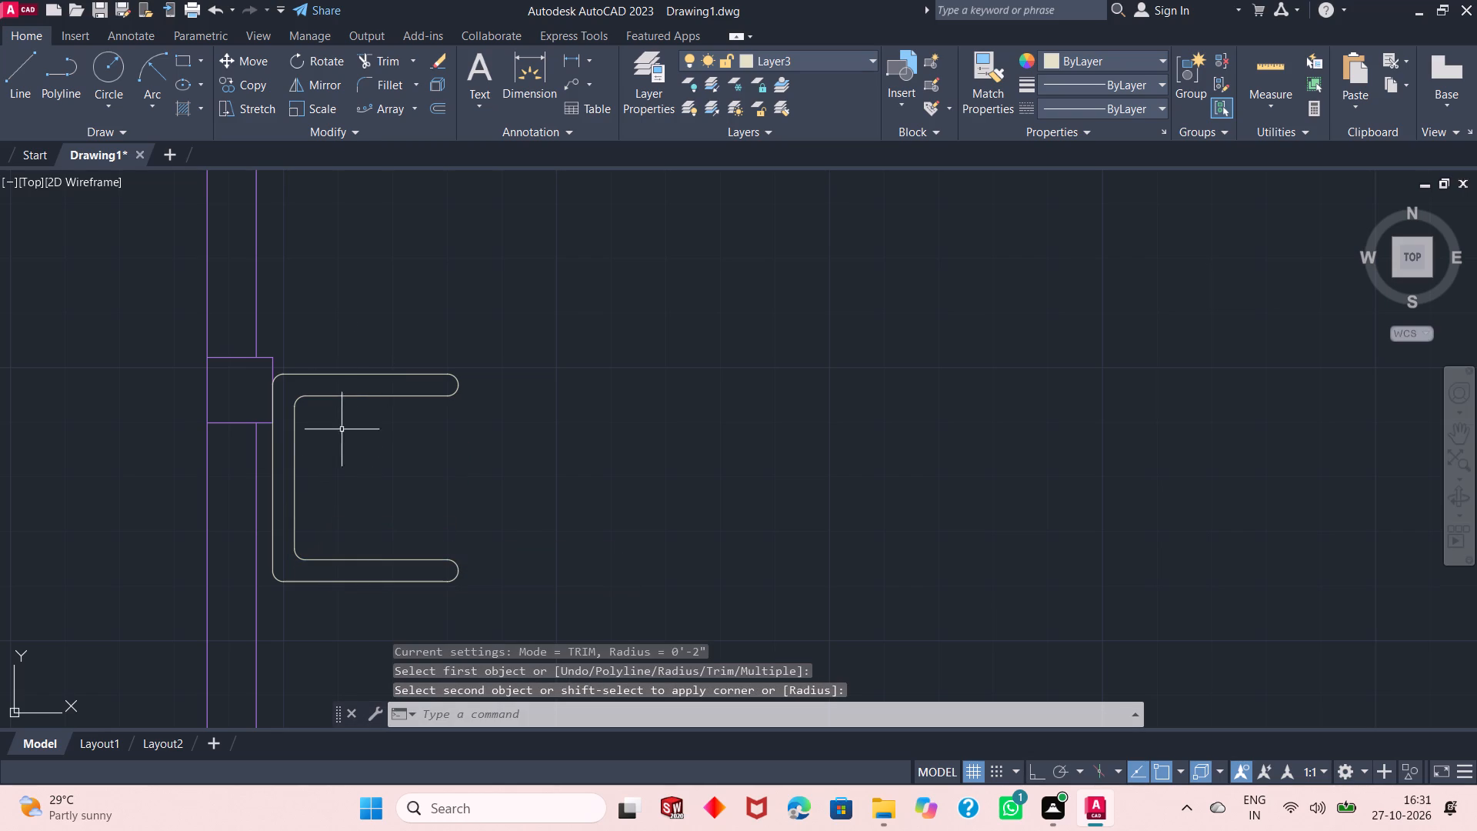
Draw a vertical front line joining the rounded ends of the upper and lower arms.
scroll(338, 472, "down", 2, "ctrl")
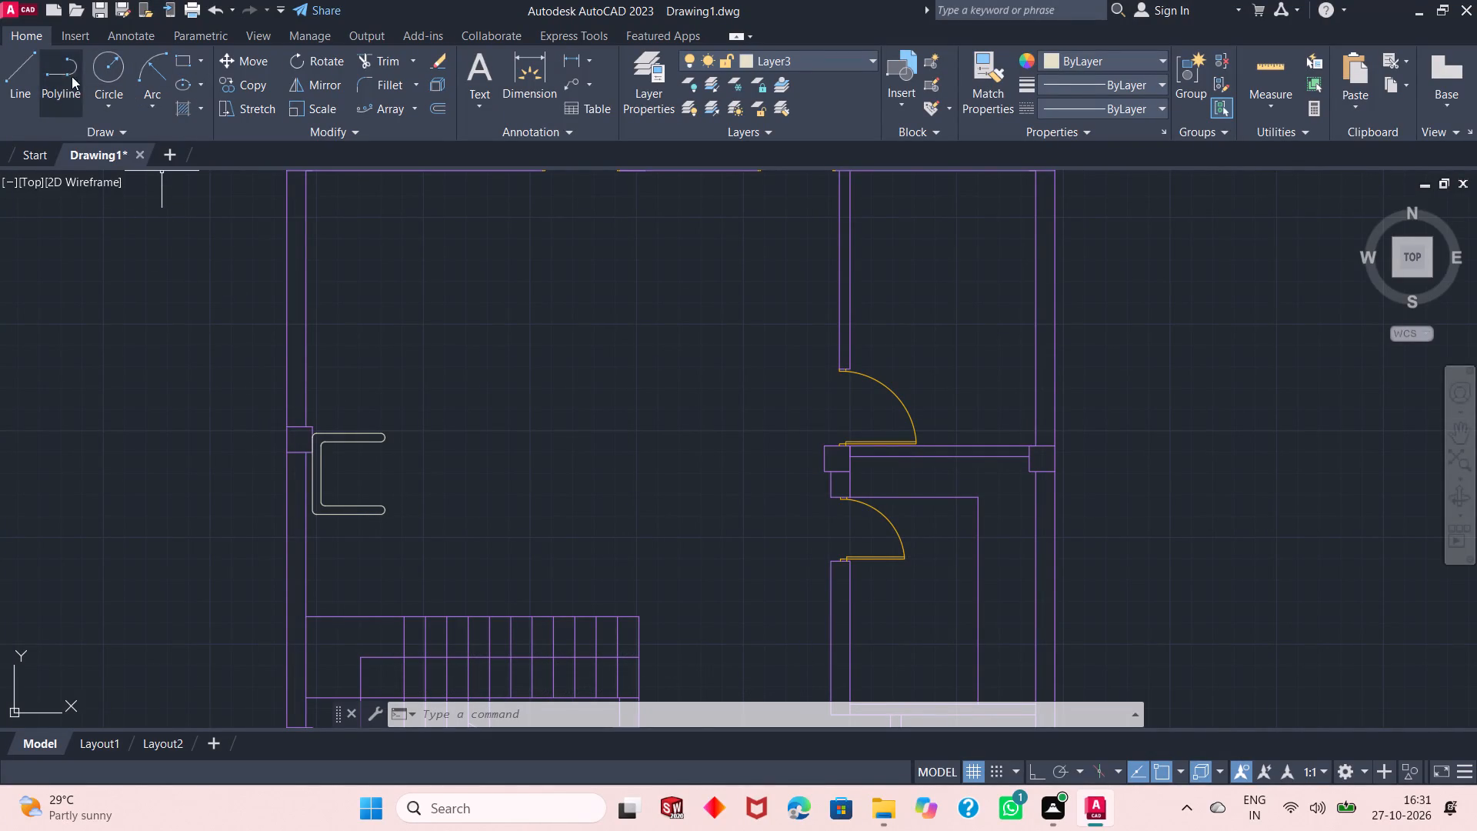
left_click(23, 70)
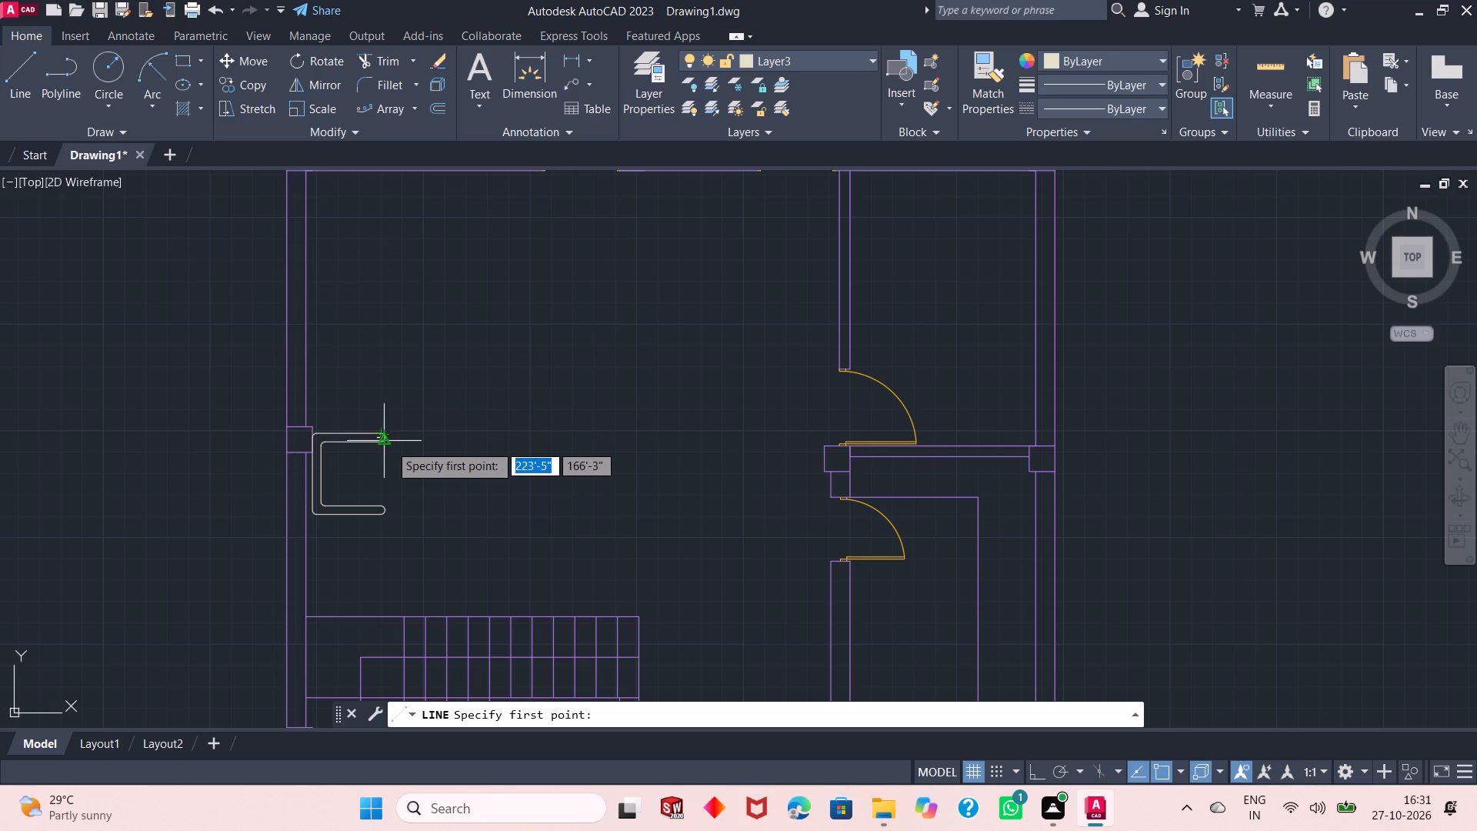
scroll(389, 444, "up", 3, "ctrl")
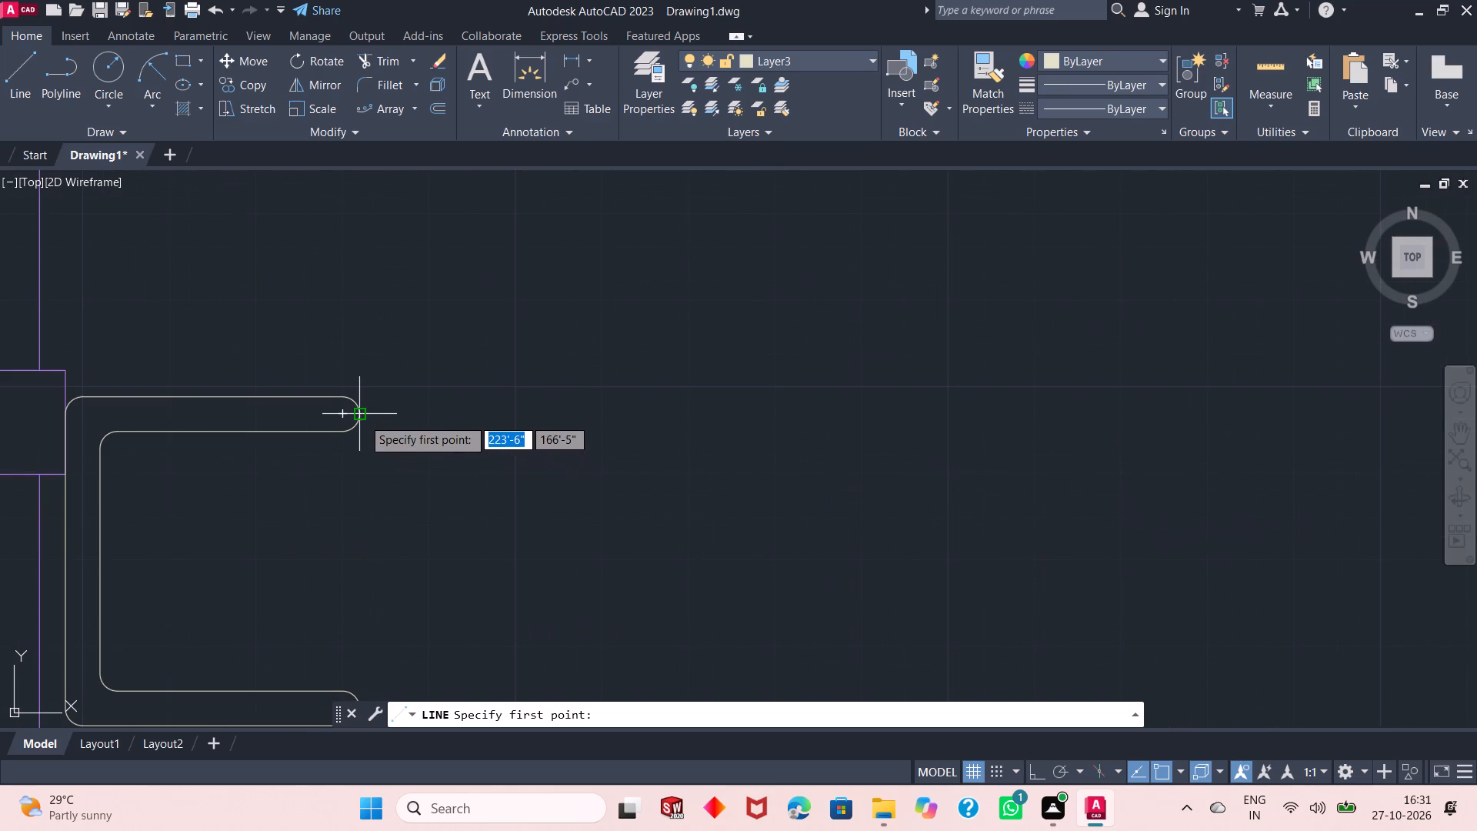
left_click(358, 416)
scroll(378, 656, "down", 1, "ctrl")
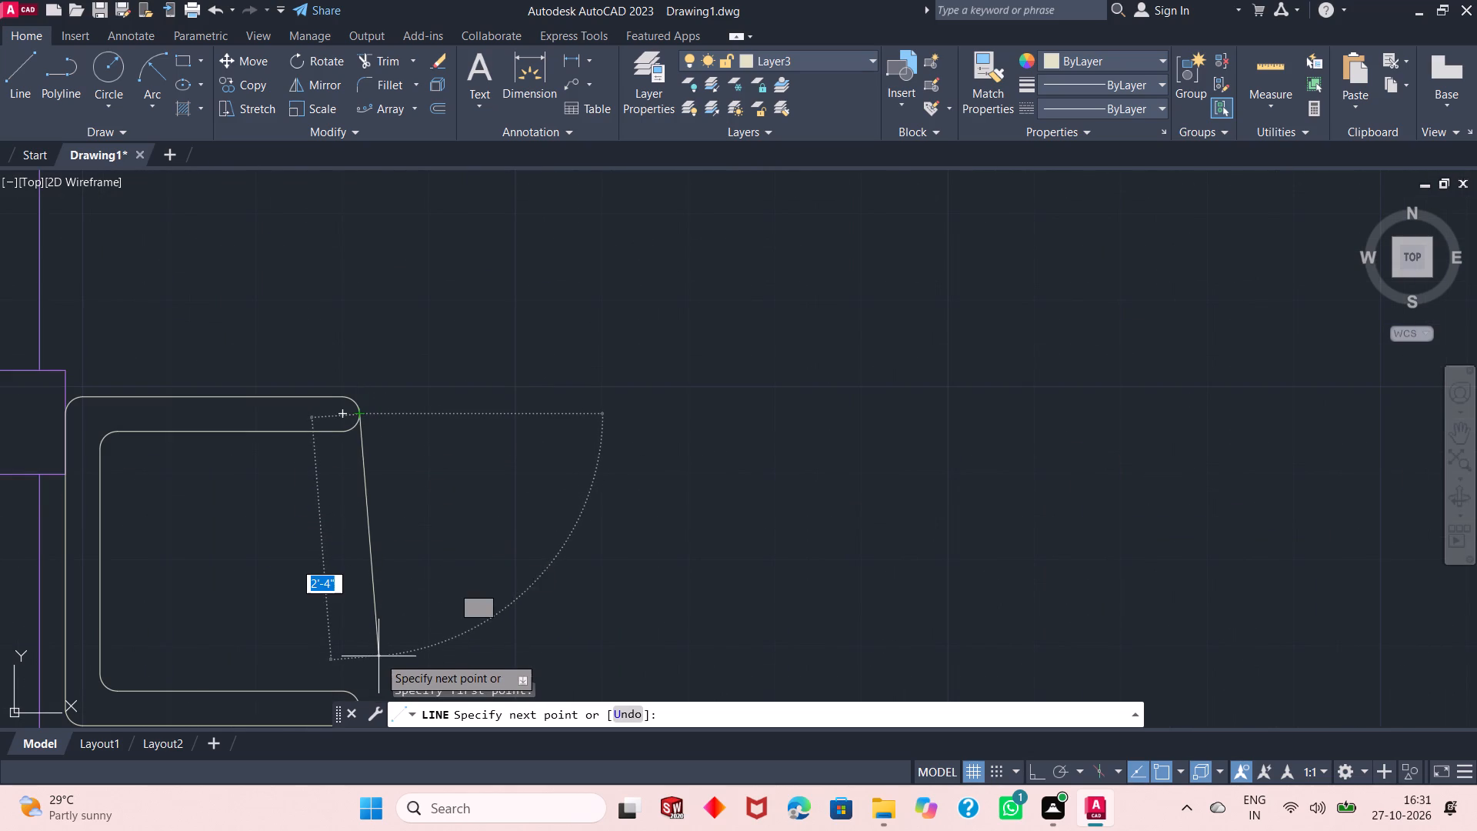
left_click(368, 690)
key("space")
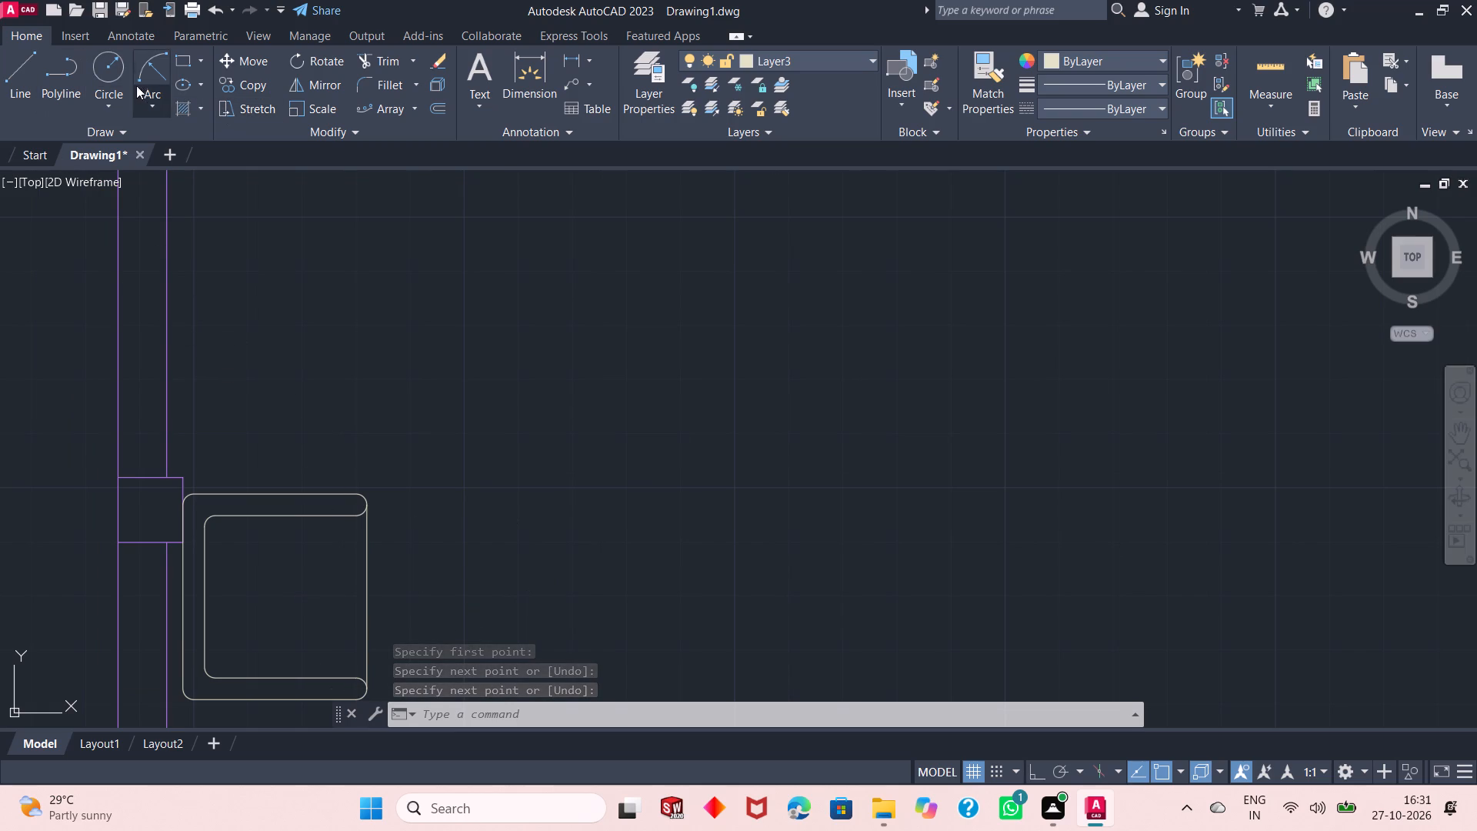
Fillet the front line with the inner lines of both arms at 2" radius to round the cushion's front corners.
left_click(383, 82)
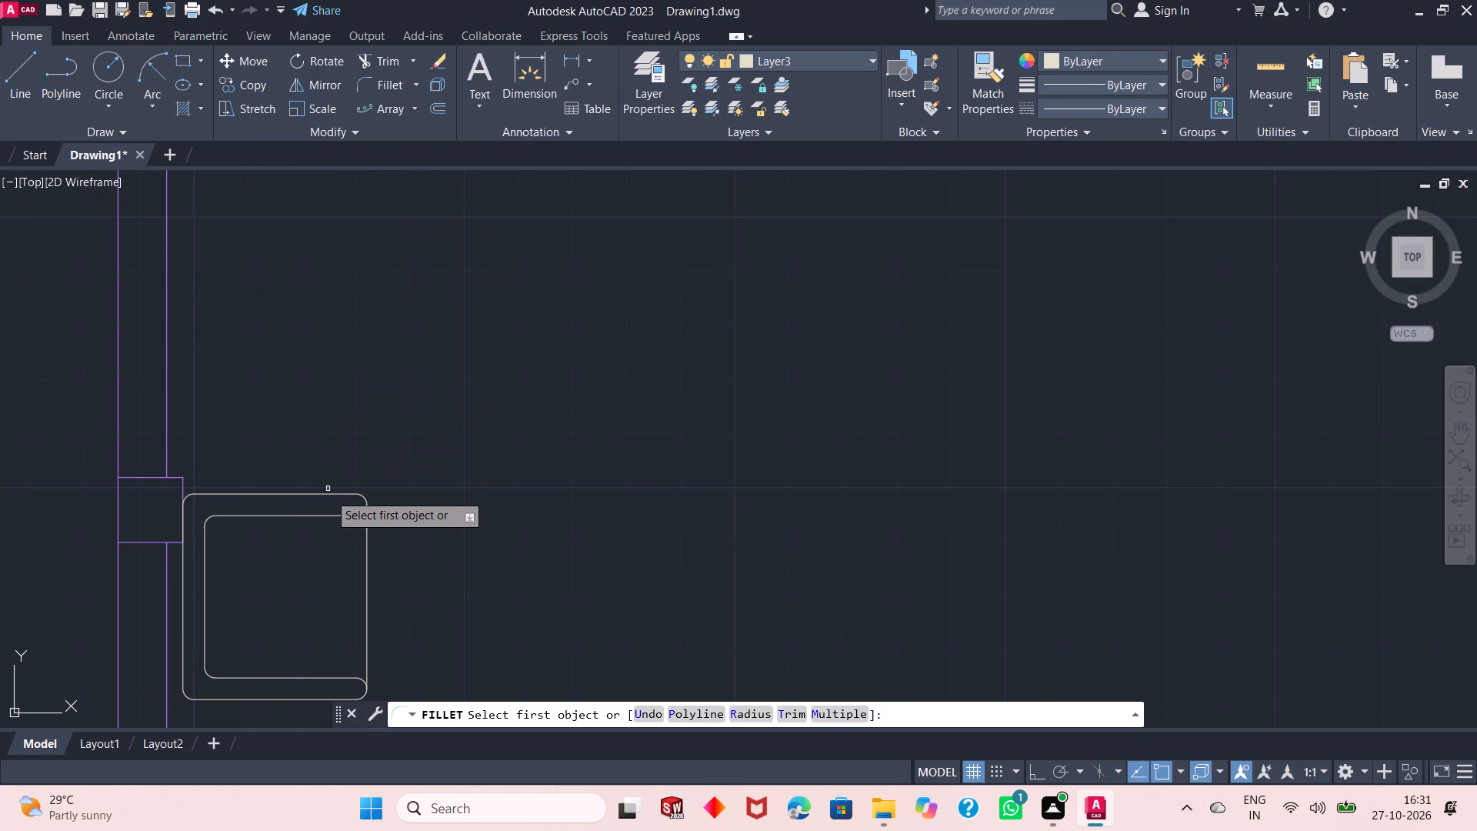
left_click(330, 514)
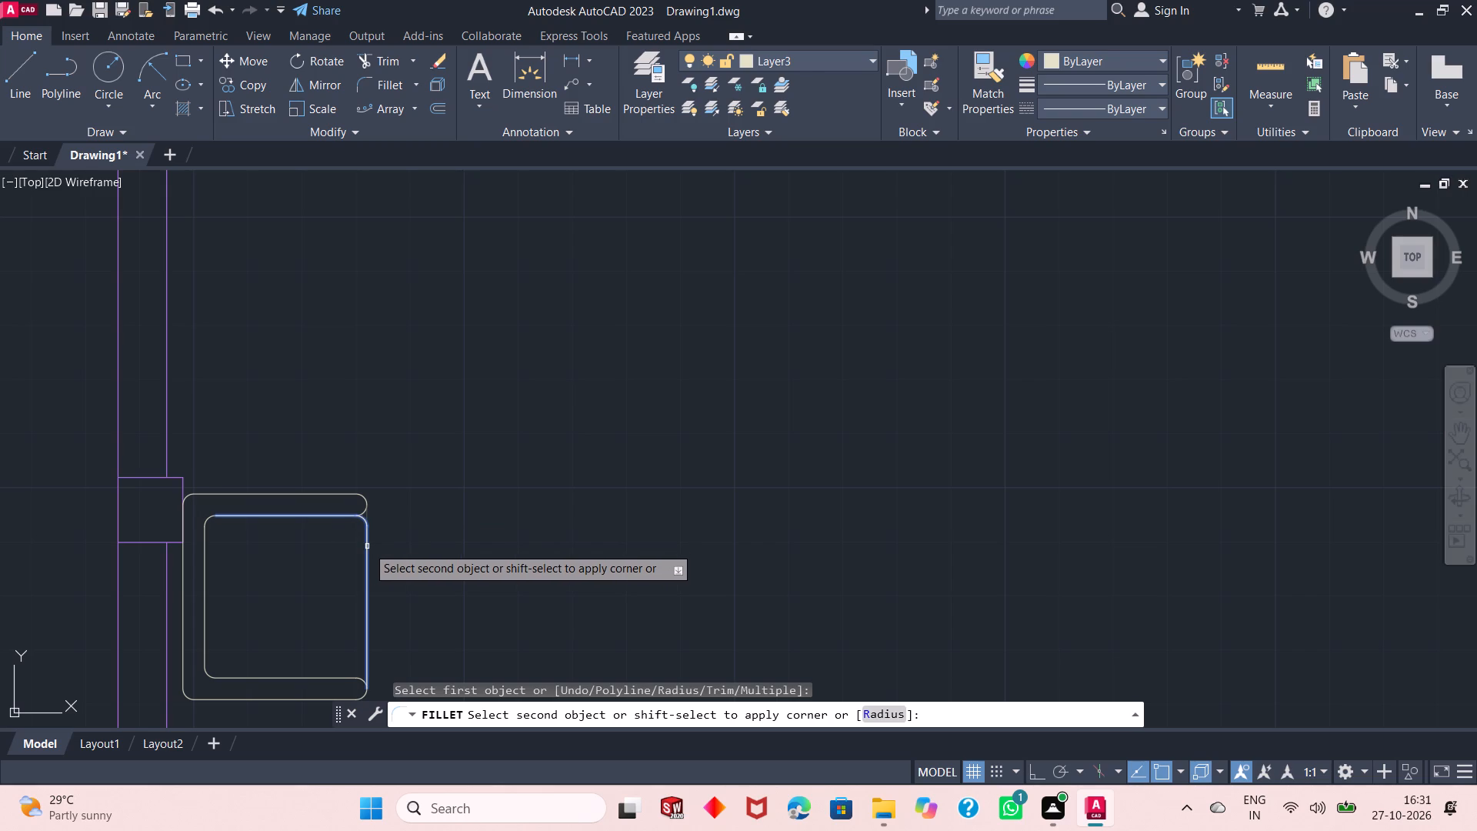
left_click(367, 546)
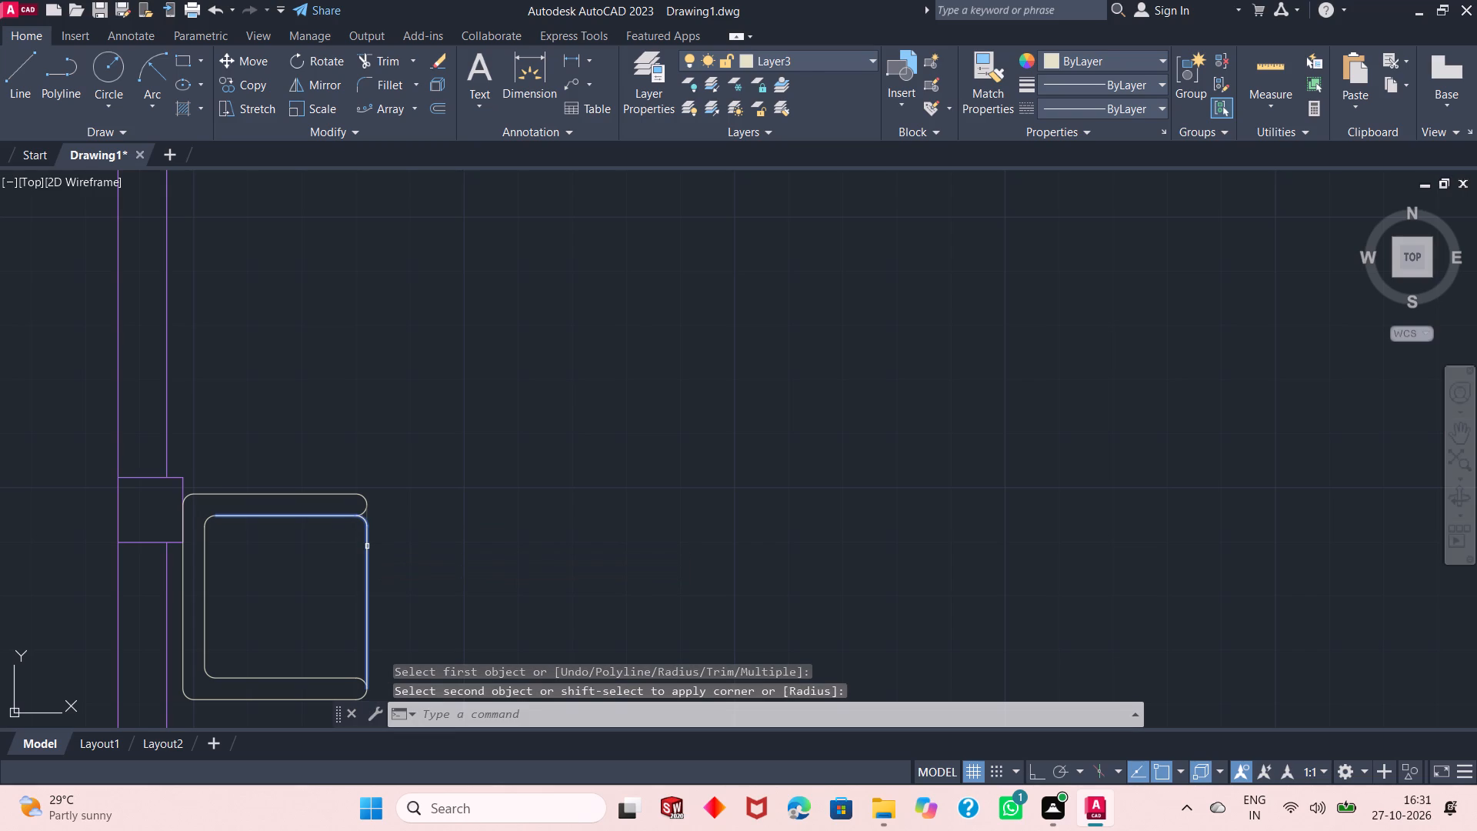
key("space")
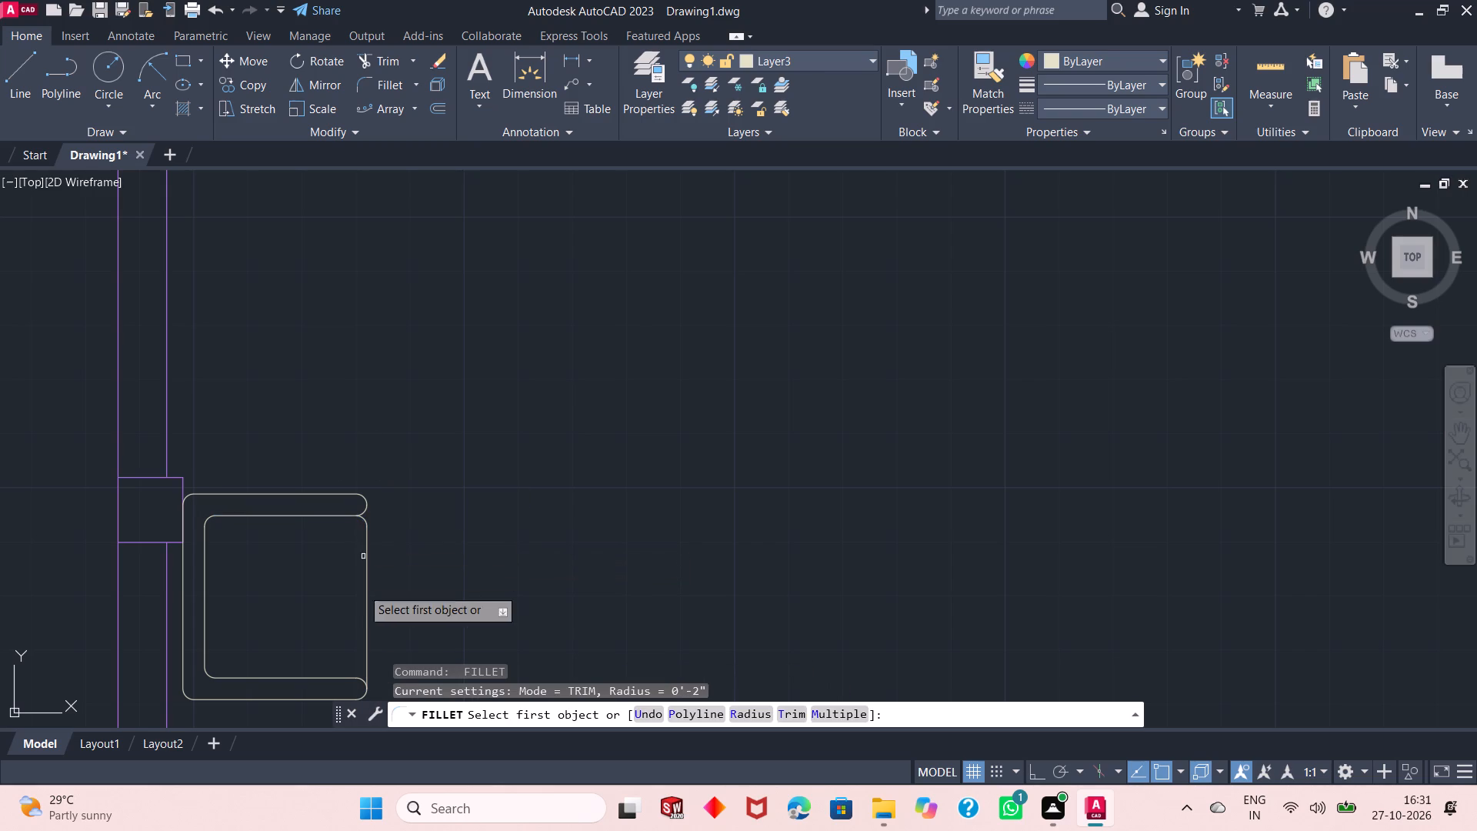
left_click_drag(365, 645, 360, 661)
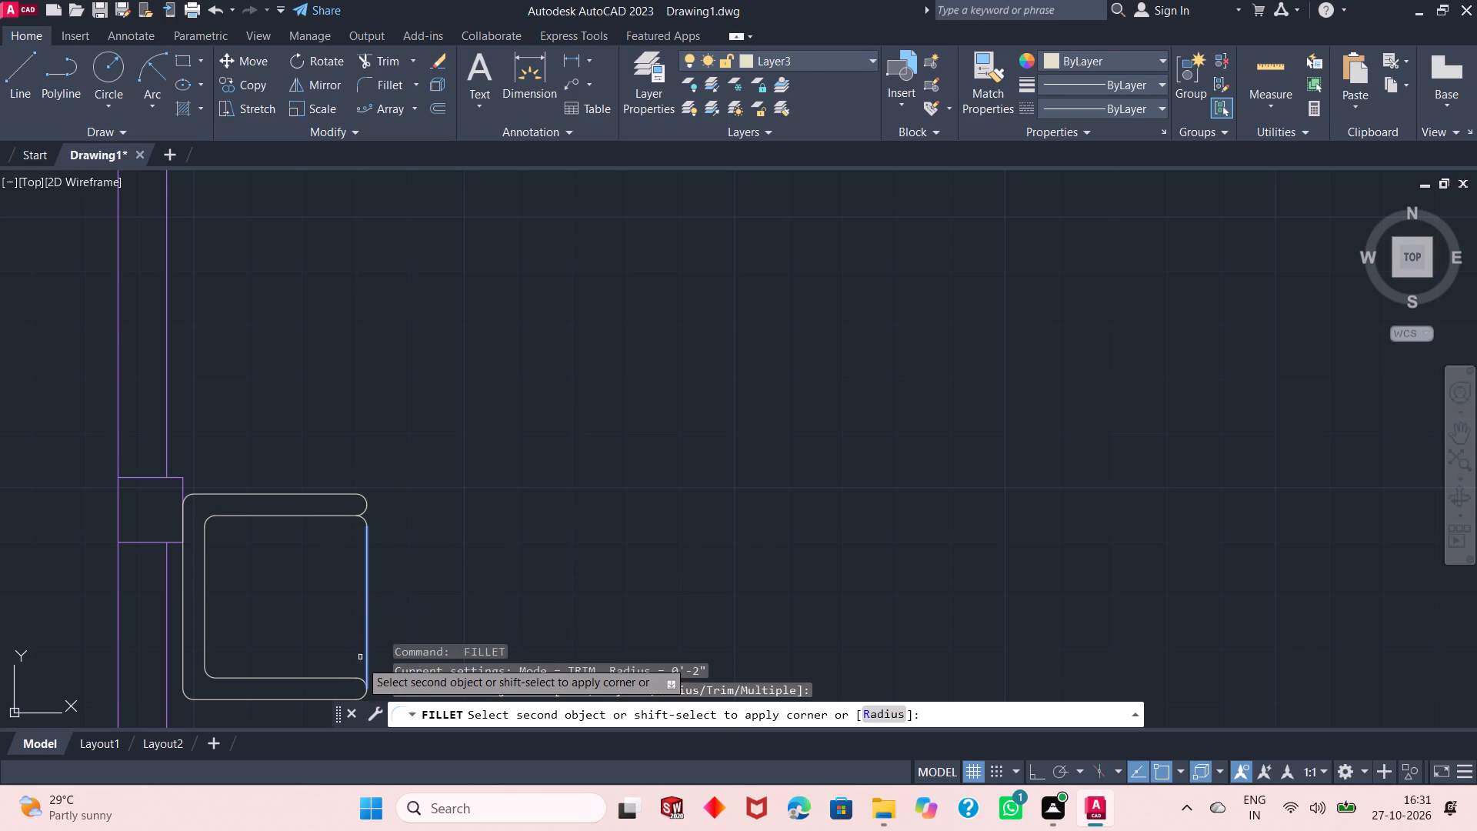
left_click_drag(360, 661, 345, 679)
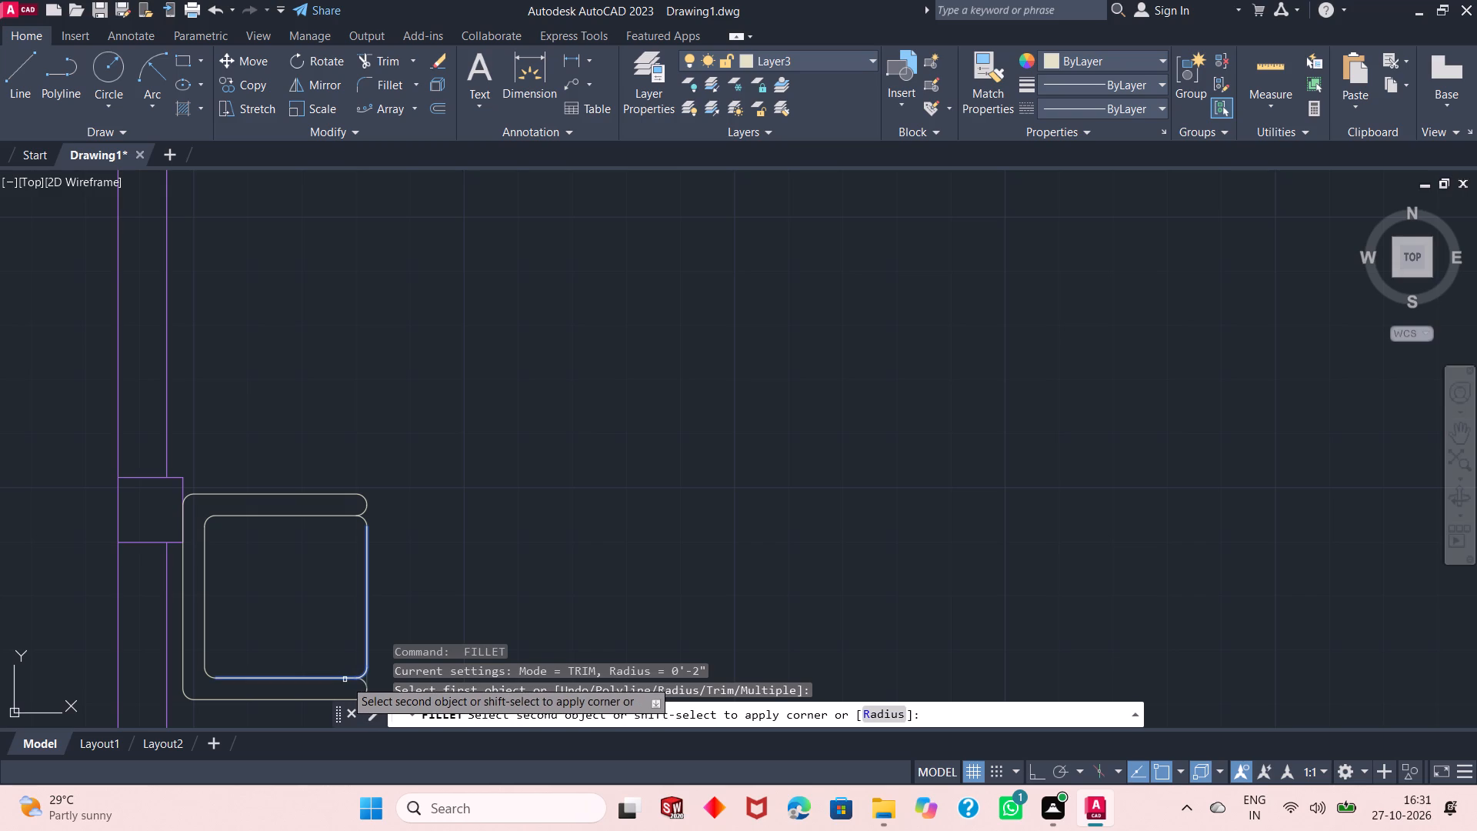
left_click(345, 679)
Draw a start-end-radius arc of 3' radius between the cushion's two back corners, bulging toward the front.
scroll(403, 554, "down", 1, "ctrl")
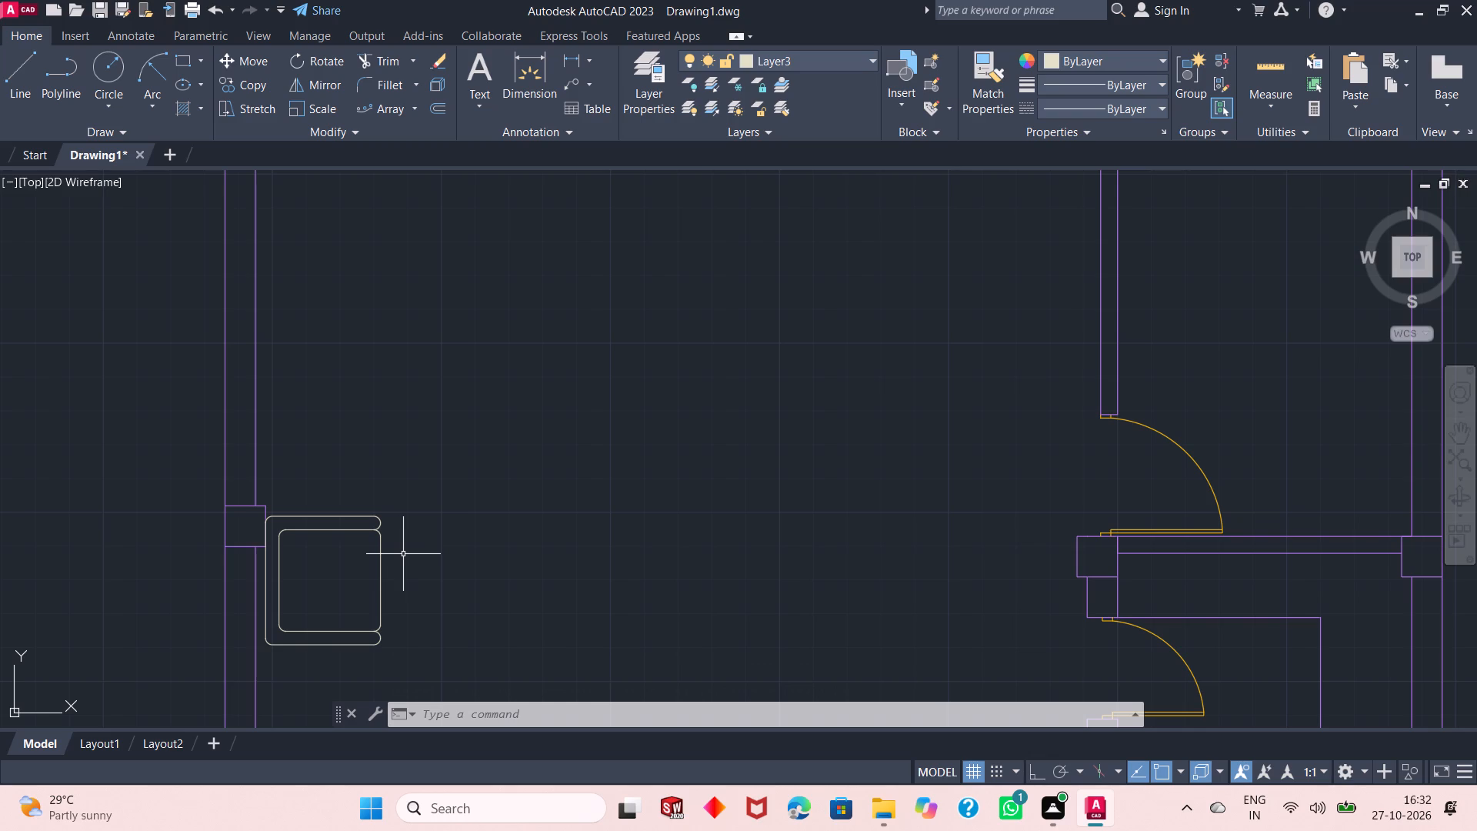
left_click(140, 64)
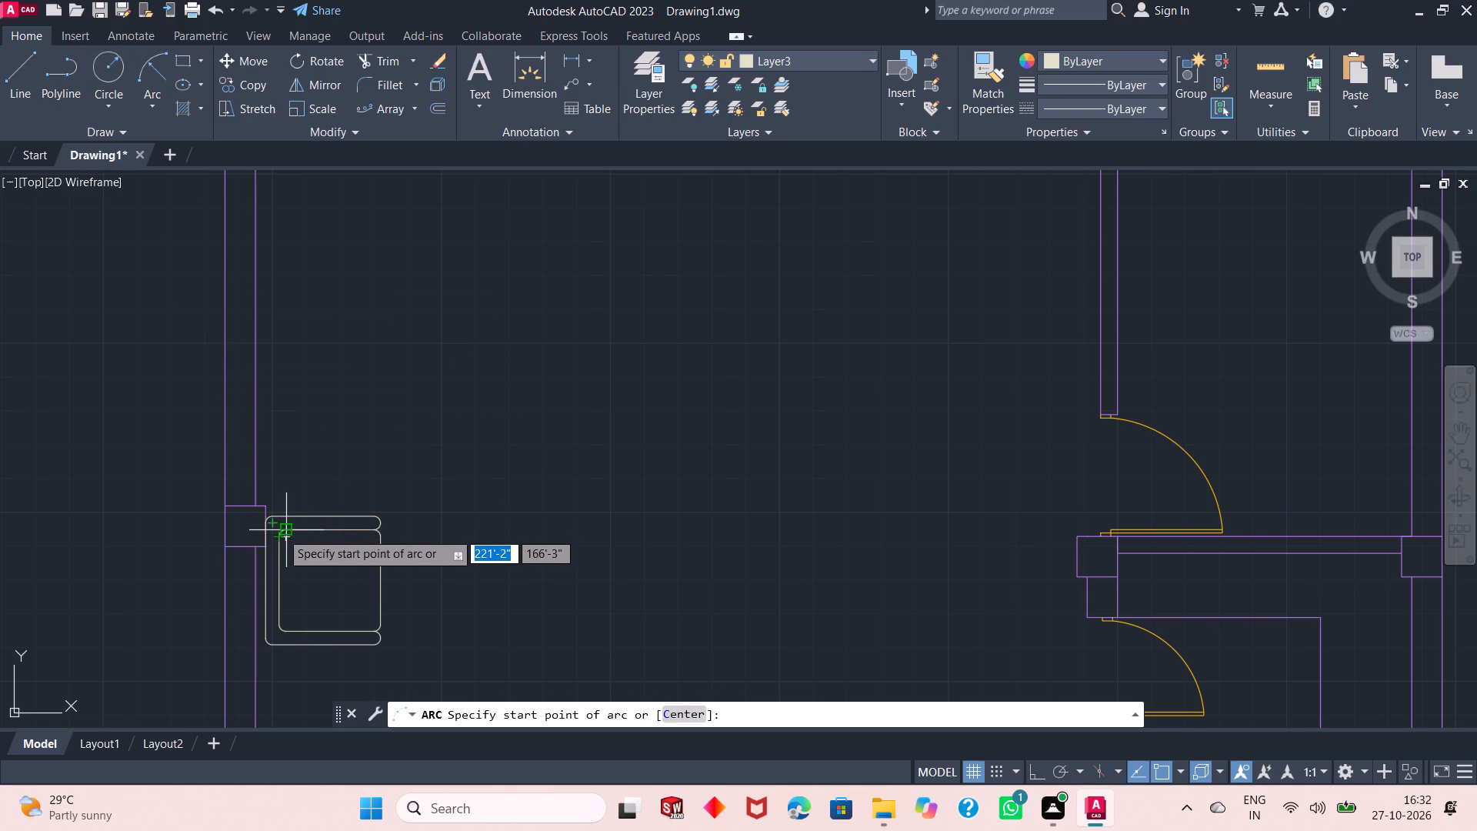
scroll(278, 592, "up", 2, "ctrl")
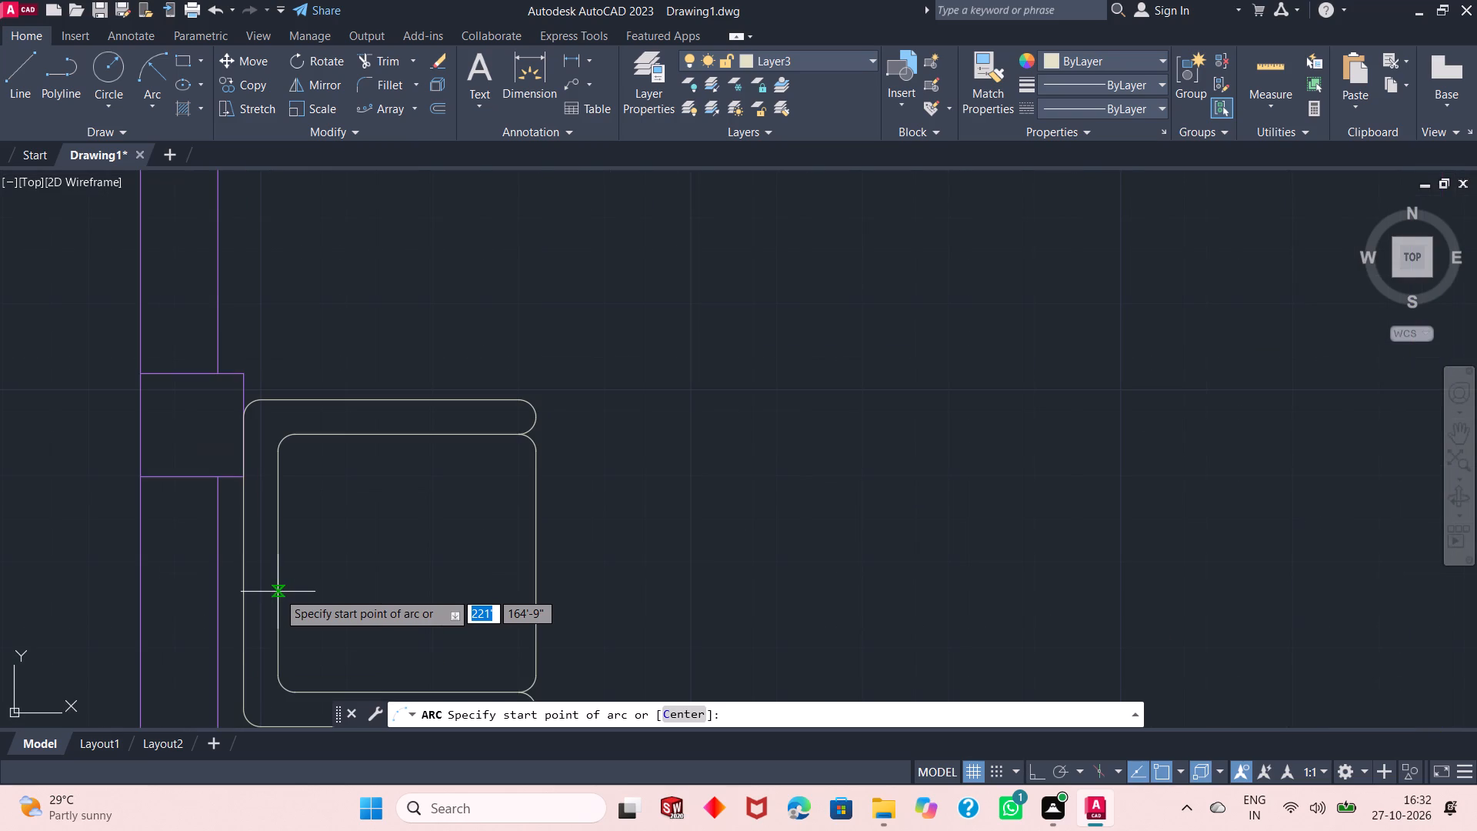
left_click_drag(283, 688, 301, 471)
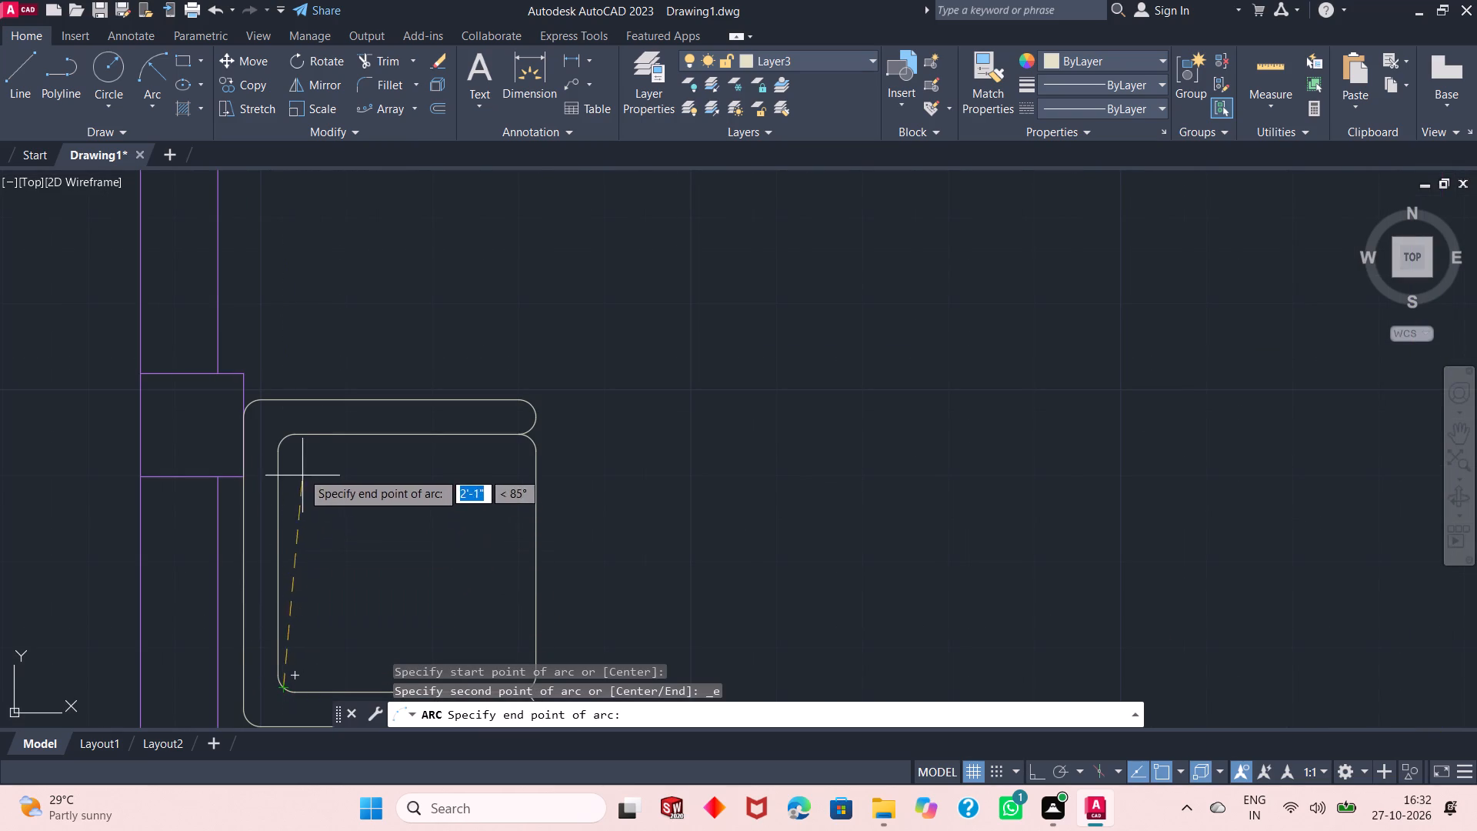
left_click_drag(301, 471, 282, 438)
left_click_drag(282, 438, 420, 493)
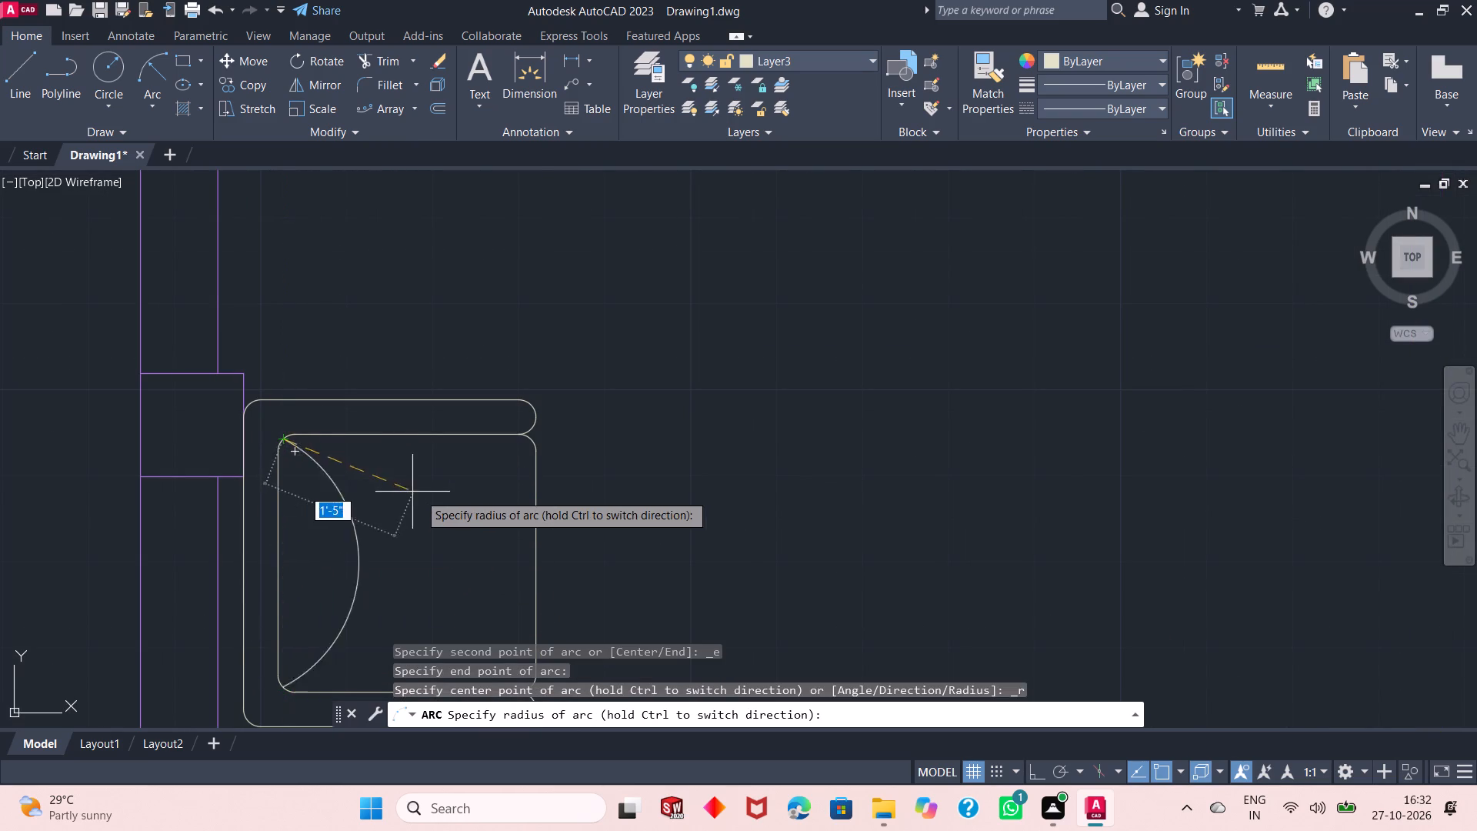
left_click_drag(420, 493, 530, 499)
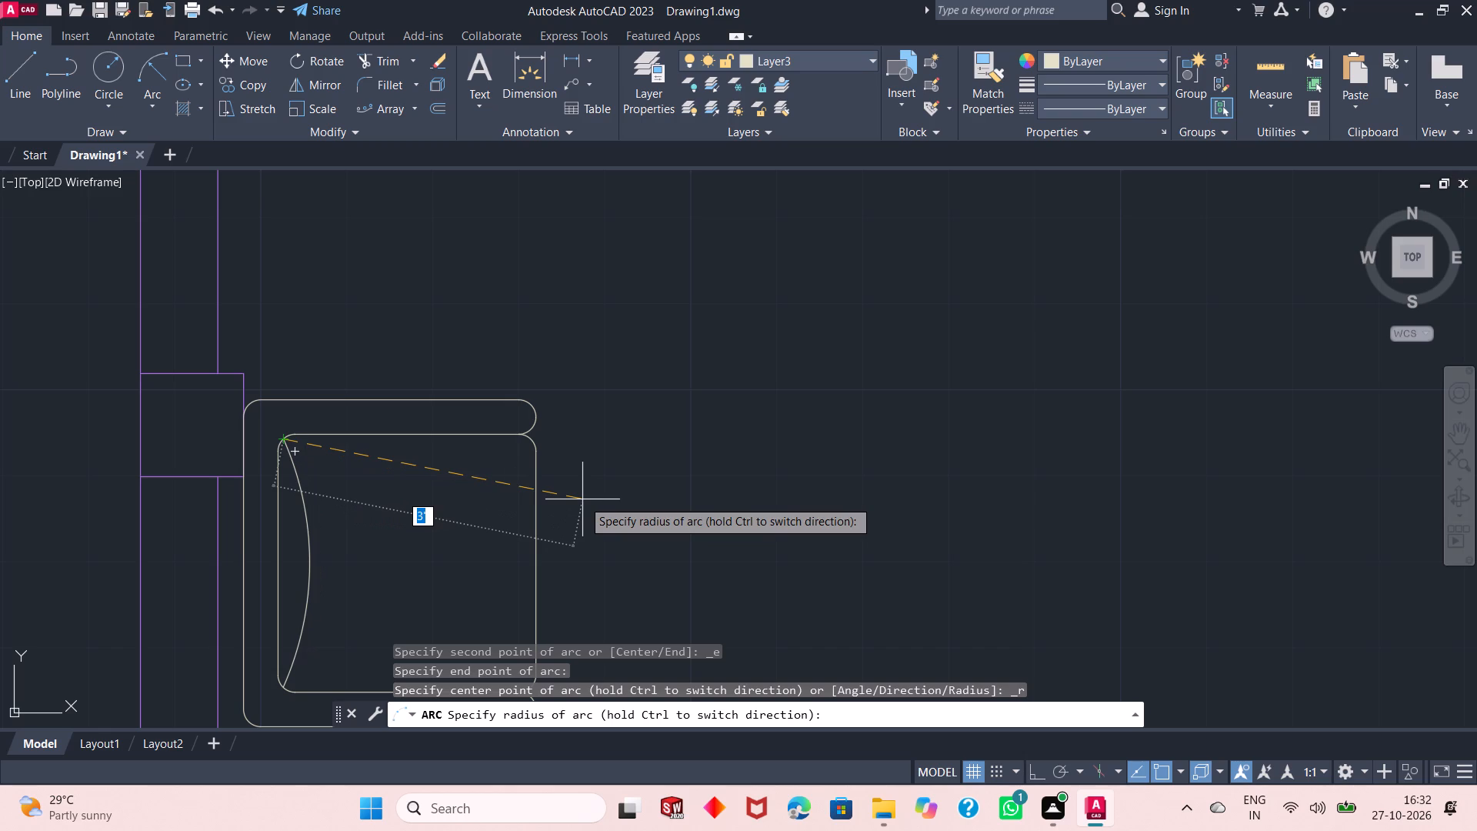
key("3")
key("apostrophe")
key("Return")
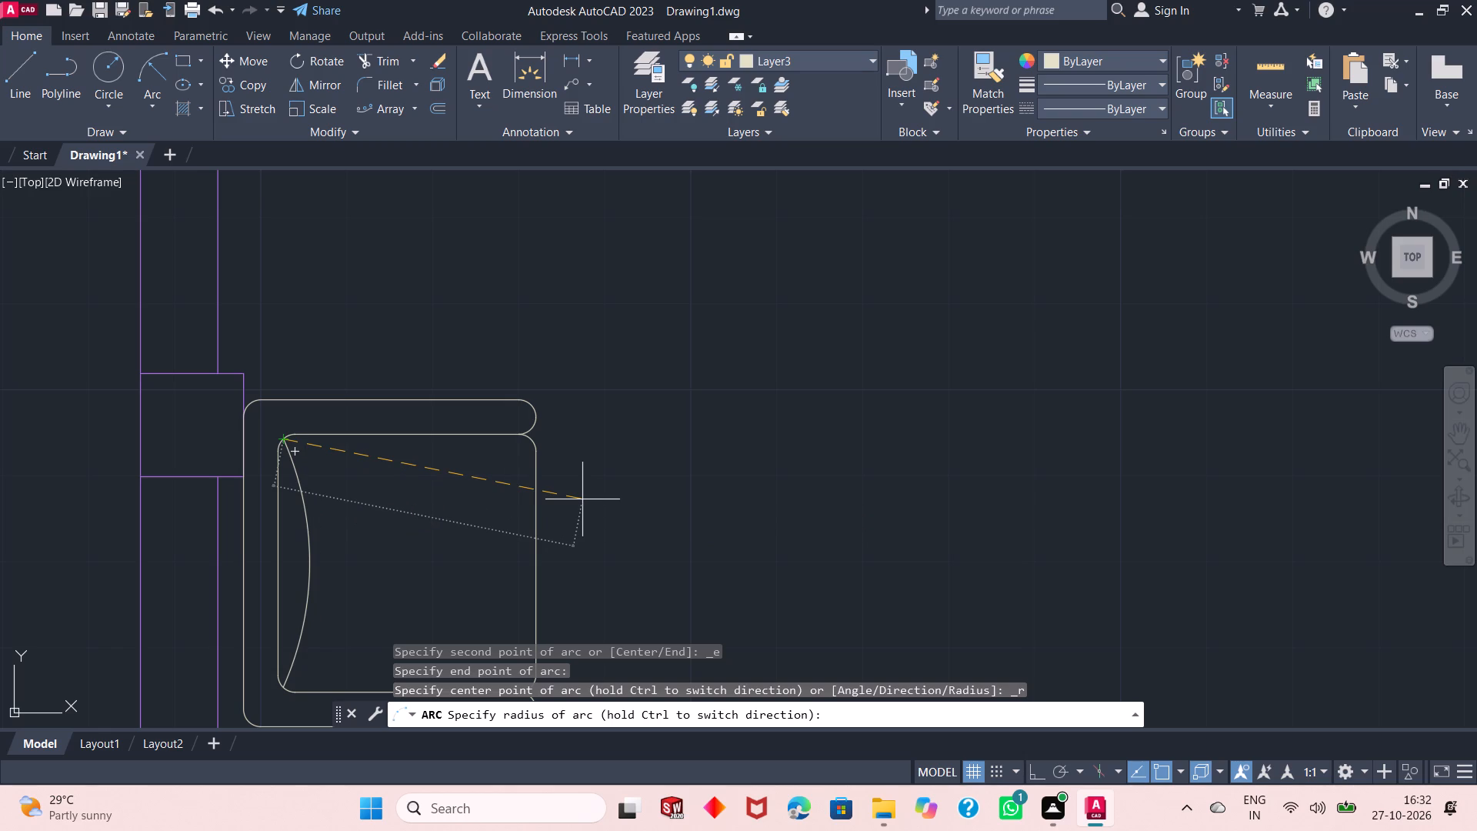
Copy the complete armchair, including its rounded back corners, to the open area up and right of the original in the central room.
scroll(498, 455, "down", 1, "ctrl")
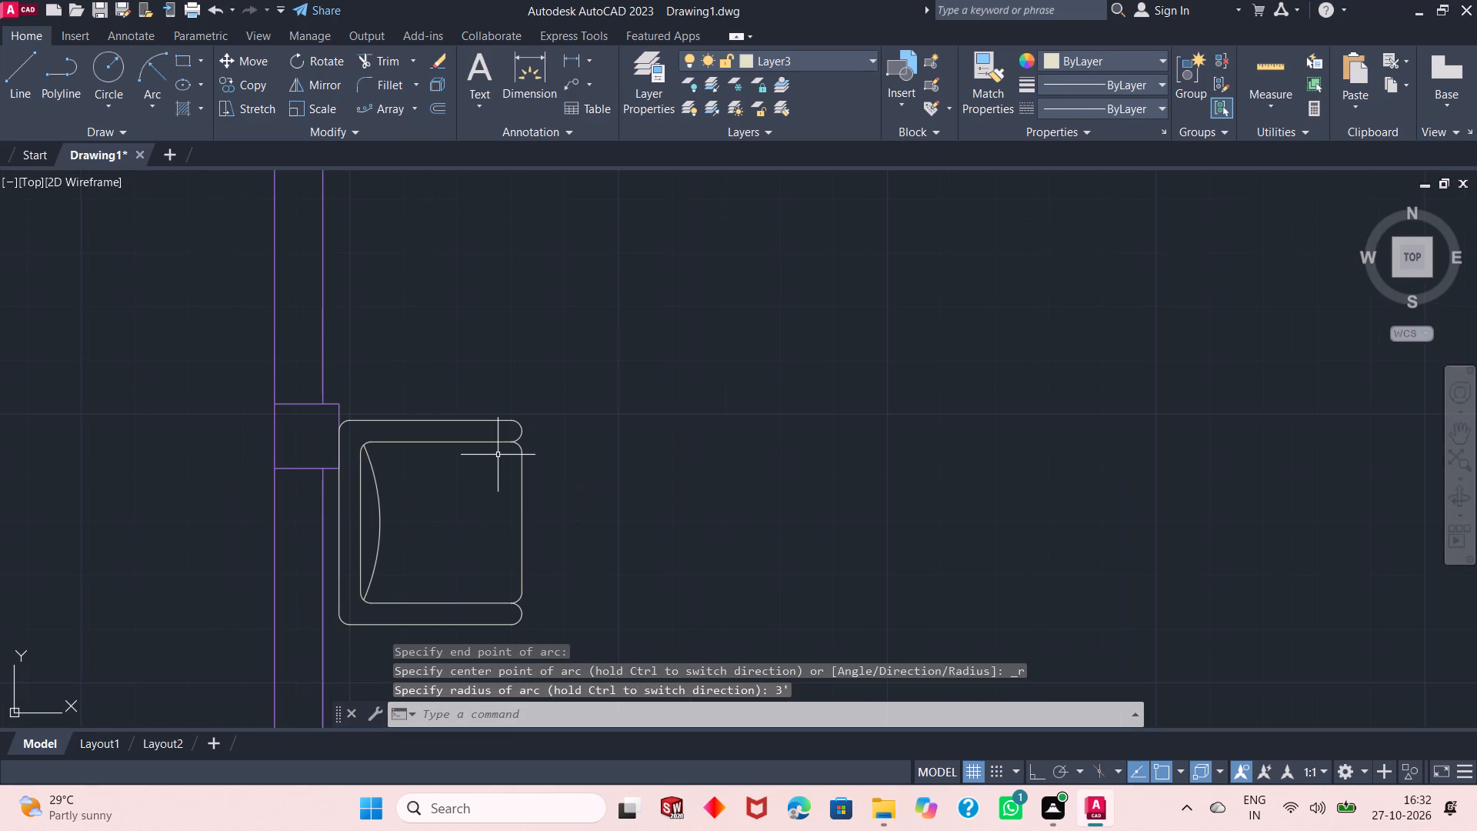
left_click(559, 375)
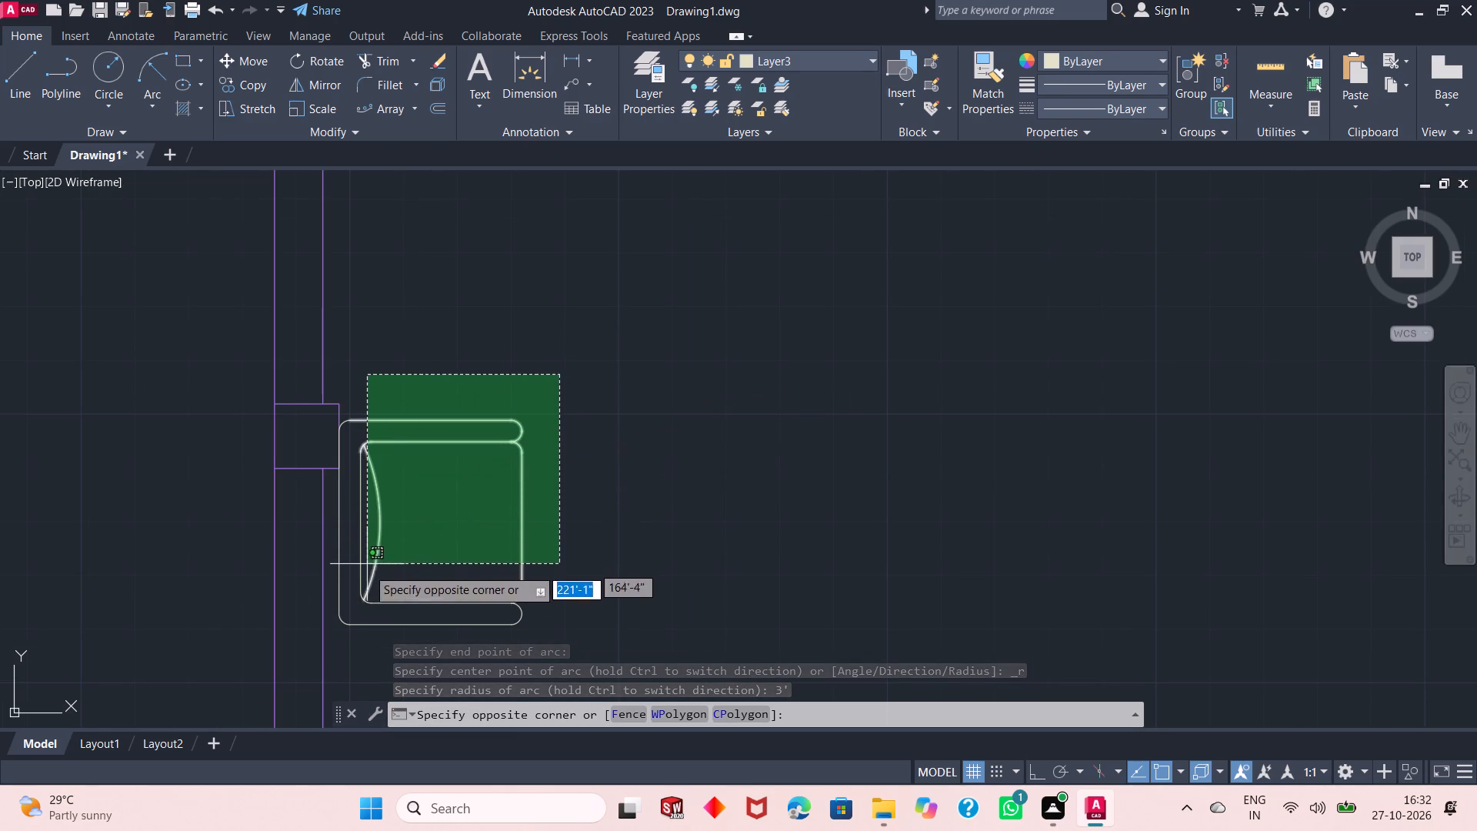
left_click(350, 638)
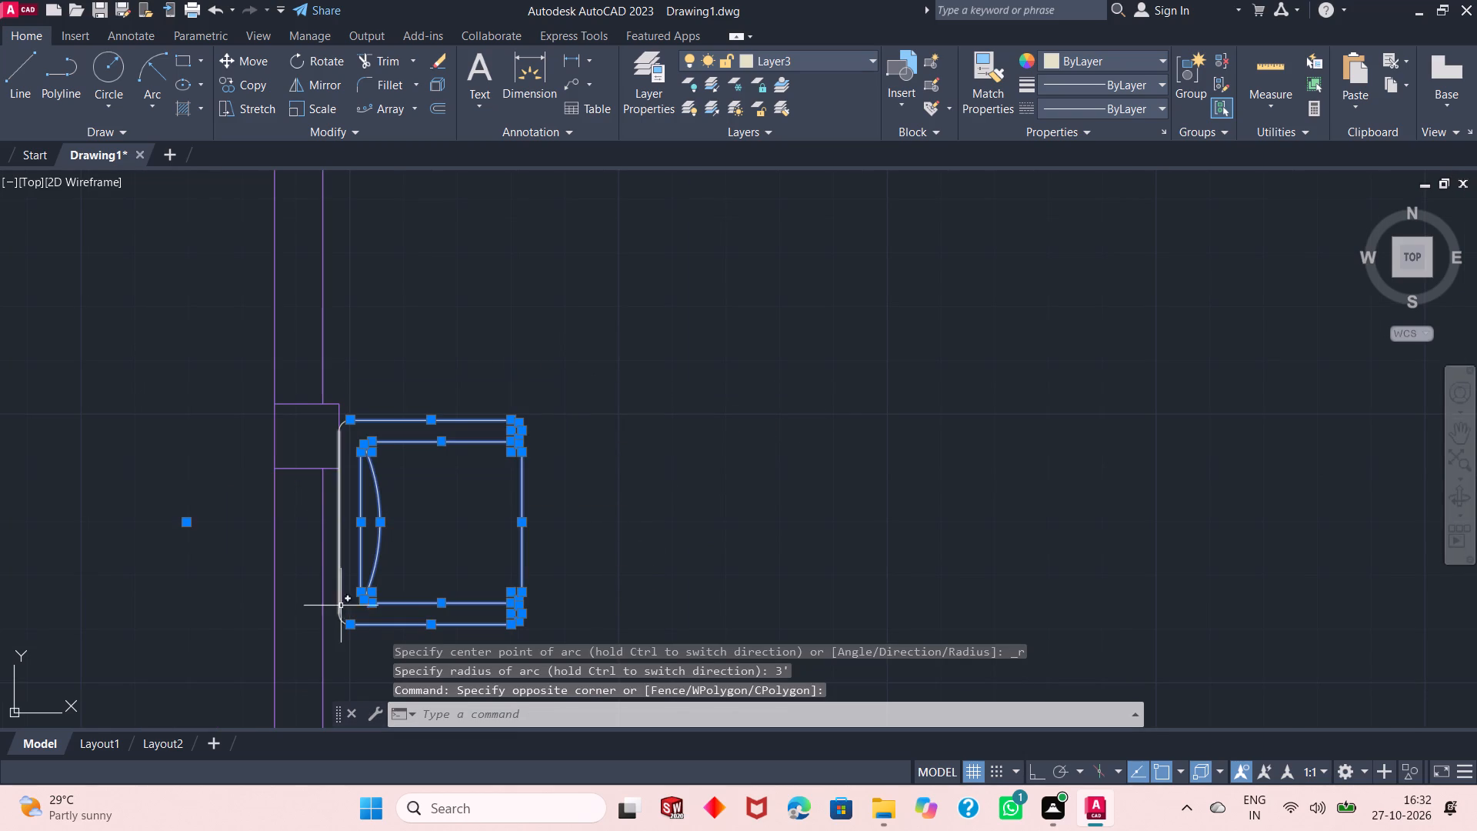
left_click(341, 572)
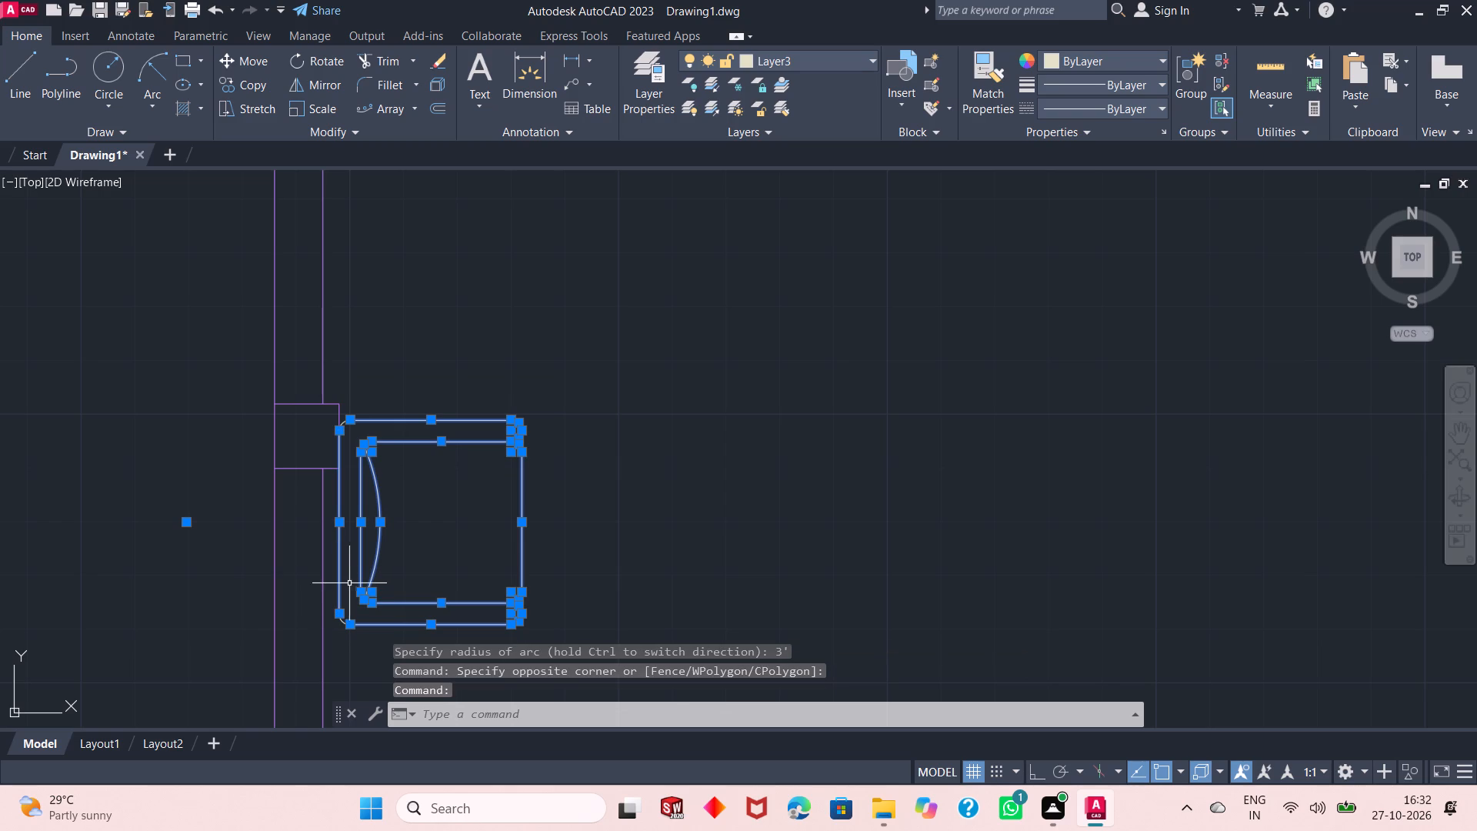
left_click(350, 584)
left_click(332, 661)
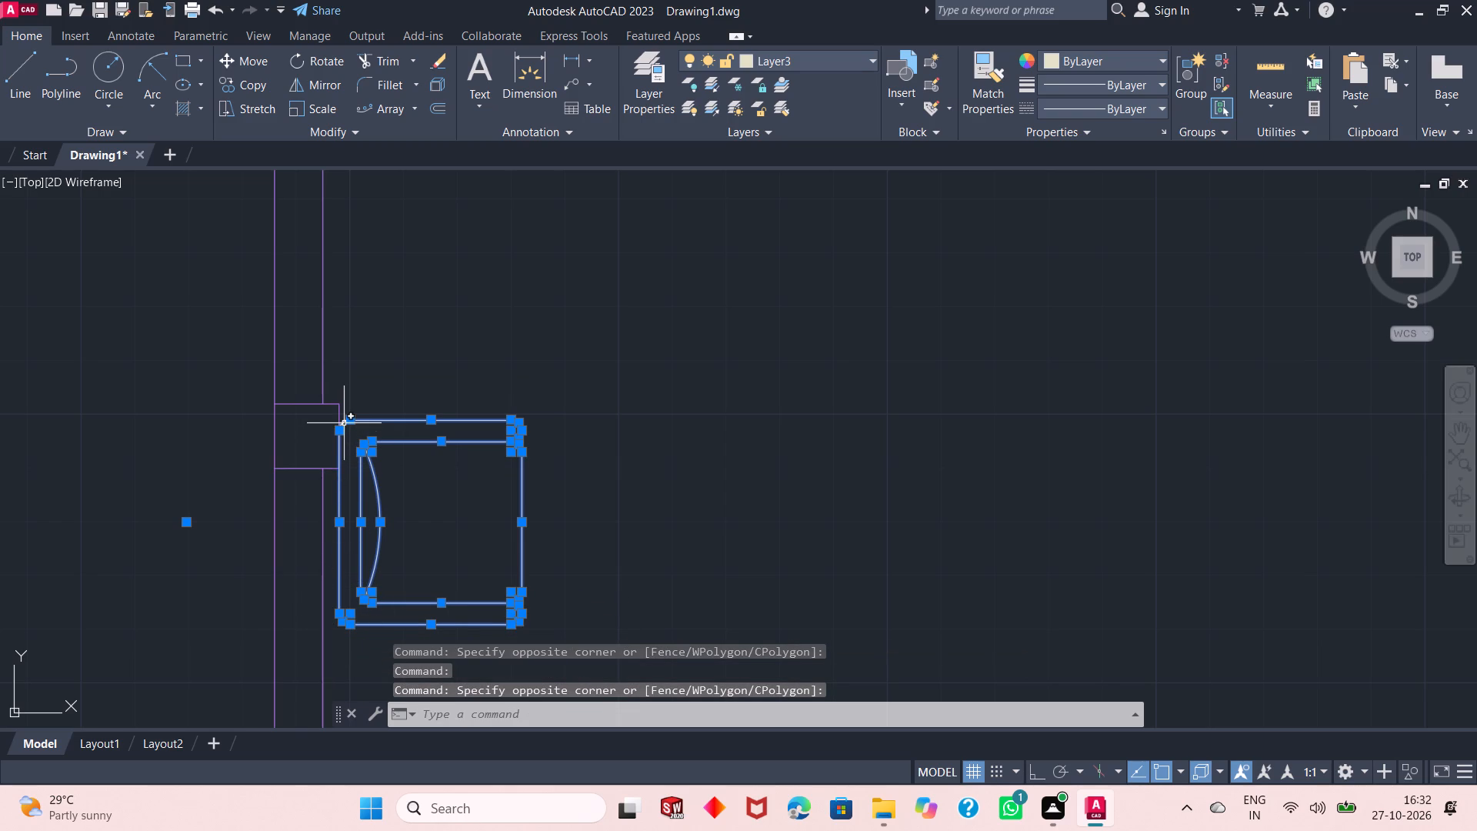
left_click_drag(344, 423, 475, 350)
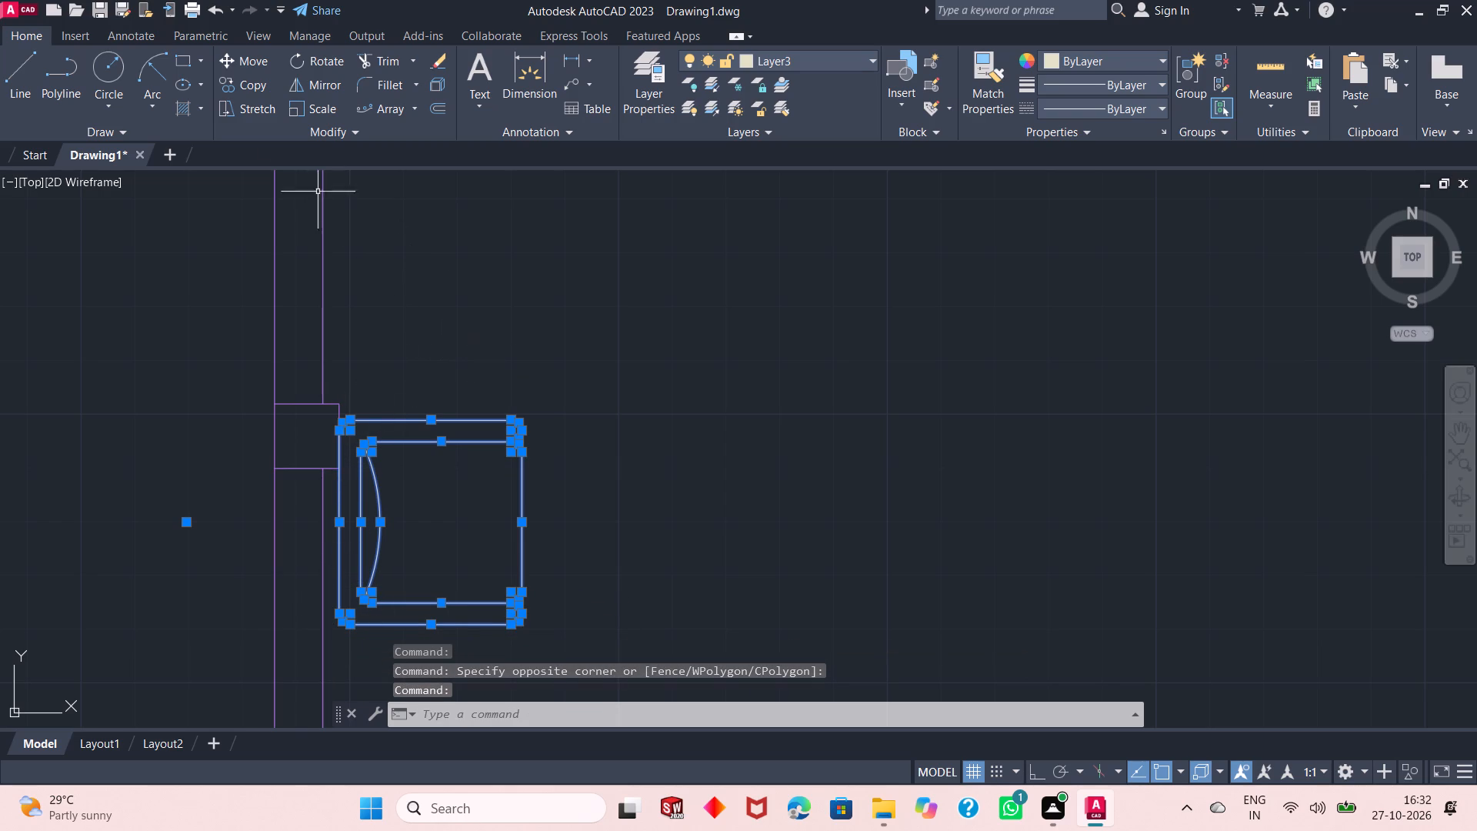
left_click(246, 90)
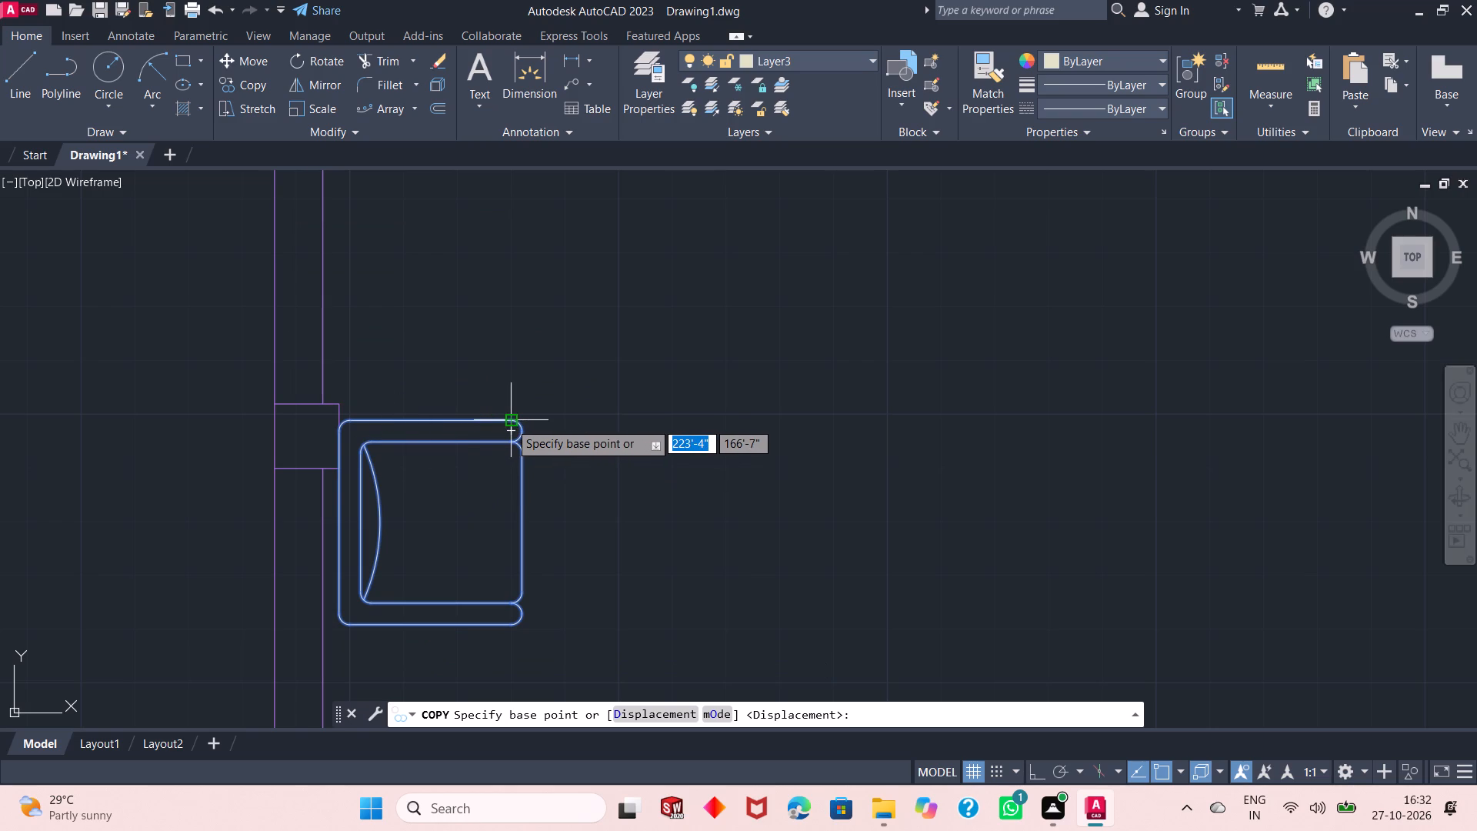
left_click(509, 422)
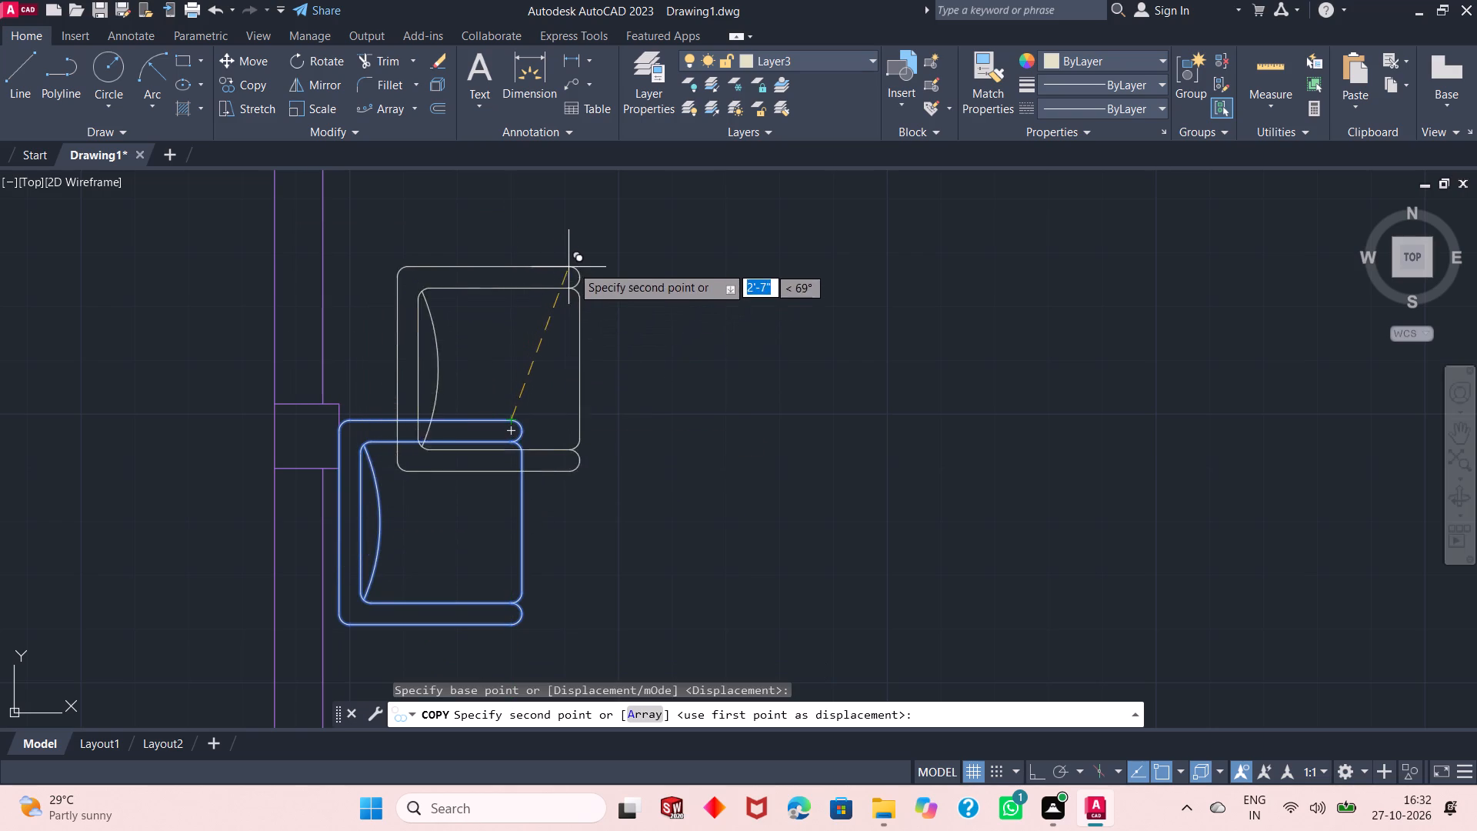
scroll(527, 410, "down", 2, "ctrl")
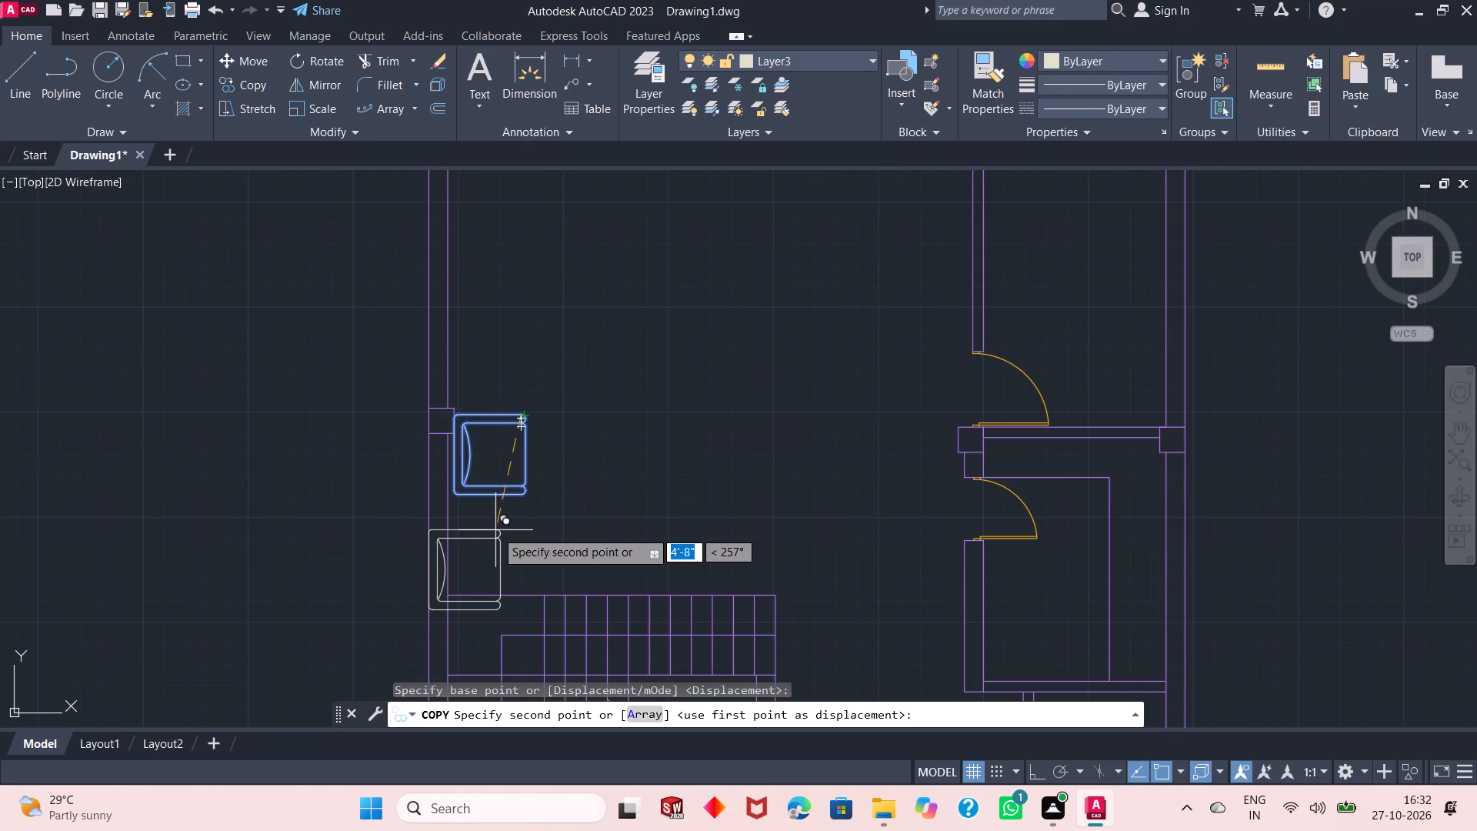
scroll(495, 530, "down", 1, "ctrl")
scroll(537, 394, "up", 1, "ctrl")
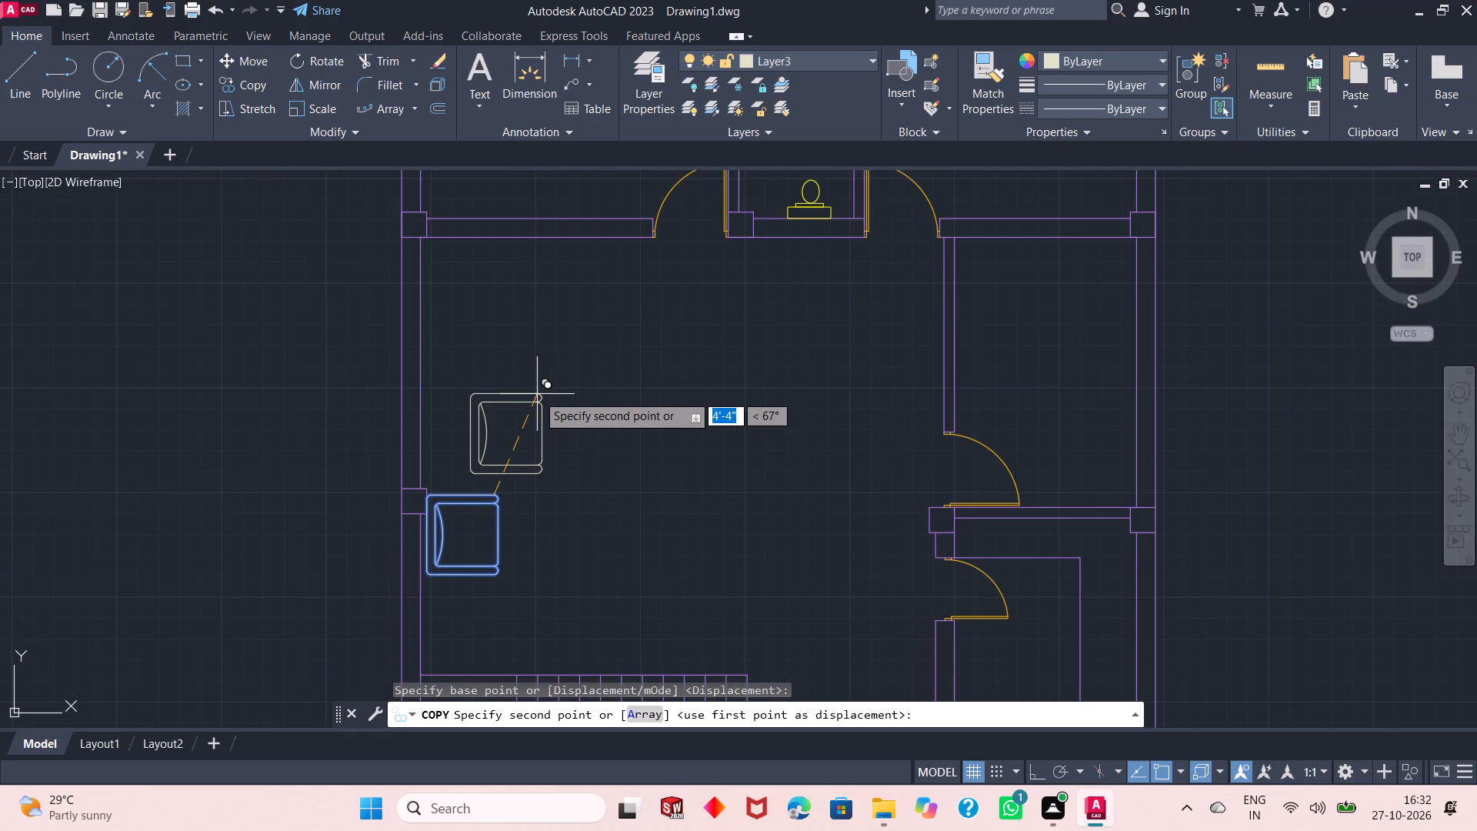
left_click(581, 335)
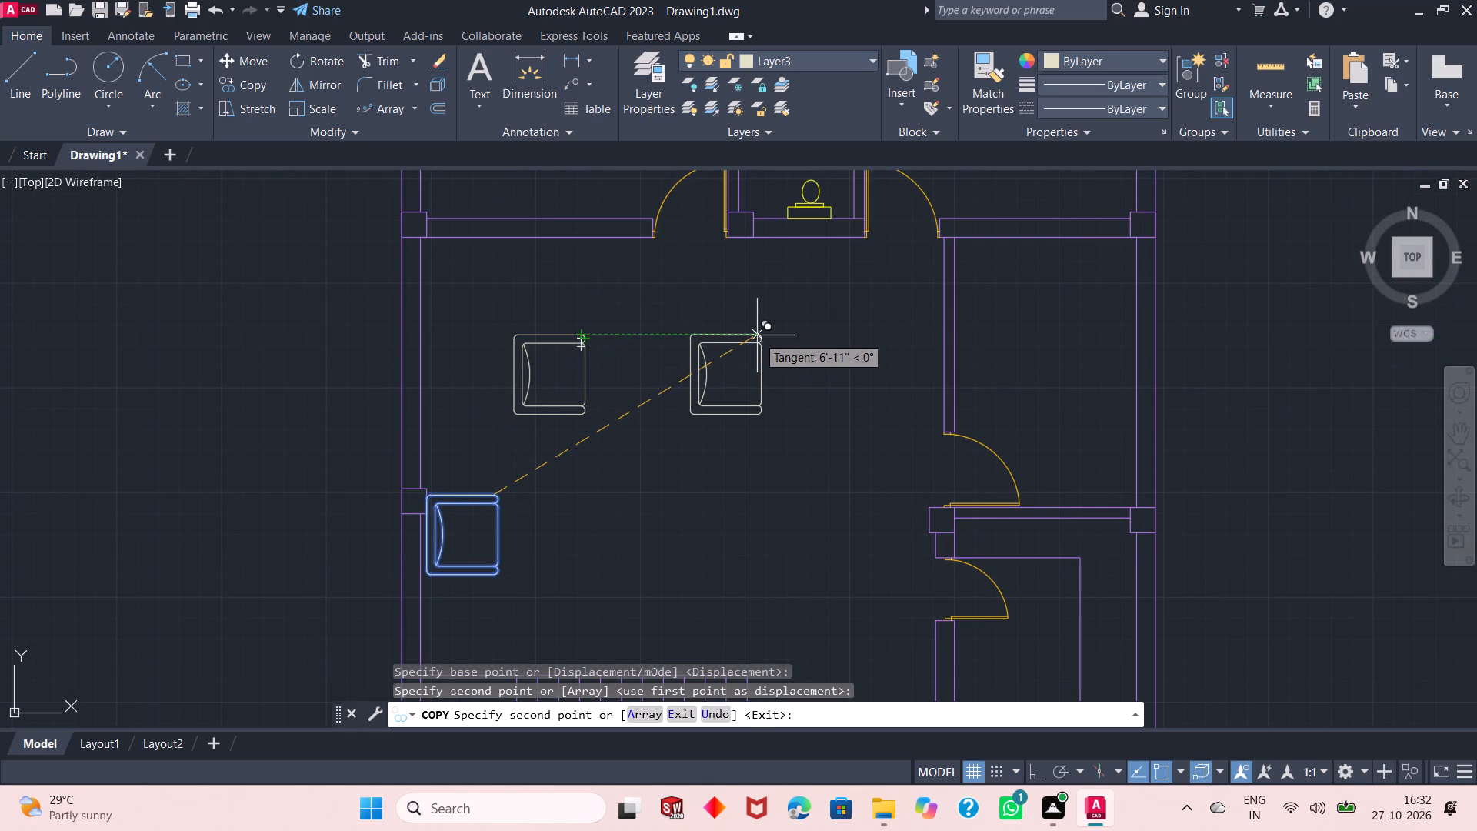
key("Return")
Rotate the copied armchair a quarter turn clockwise about its front line's midpoint so its back is at the top.
left_click(608, 298)
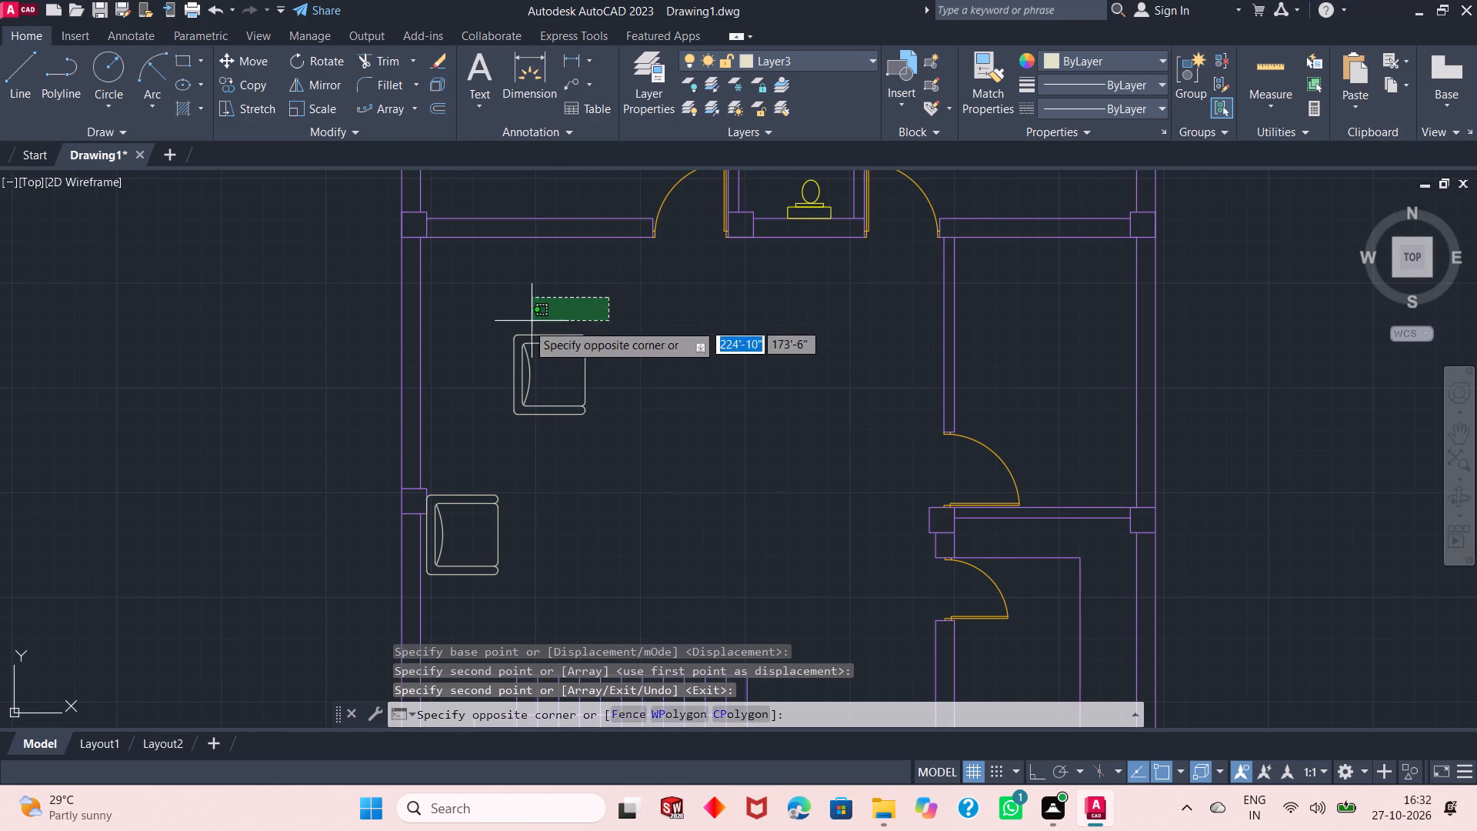
left_click(509, 452)
left_click(328, 58)
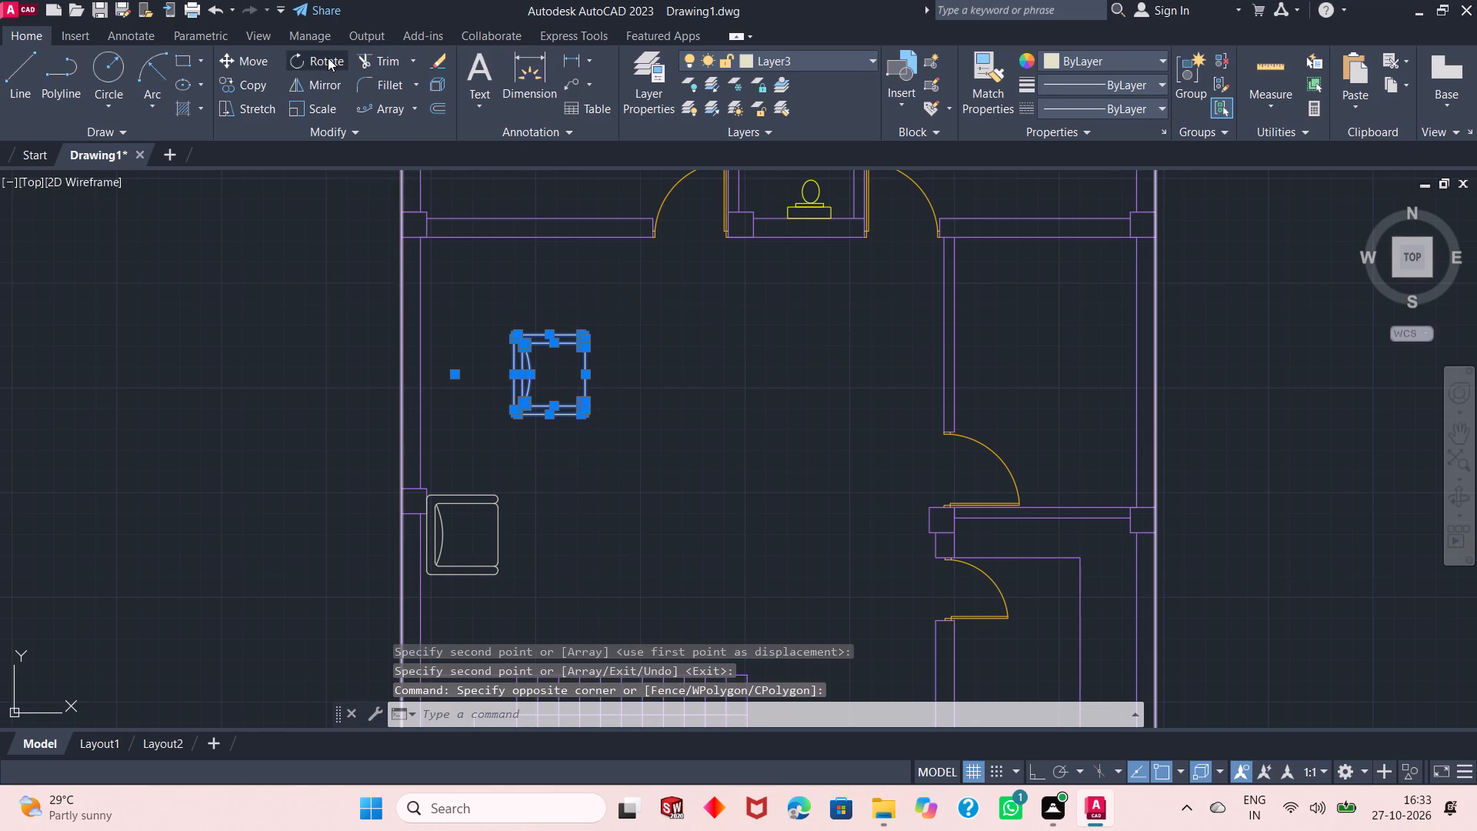
left_click_drag(585, 369, 585, 446)
left_click(585, 446)
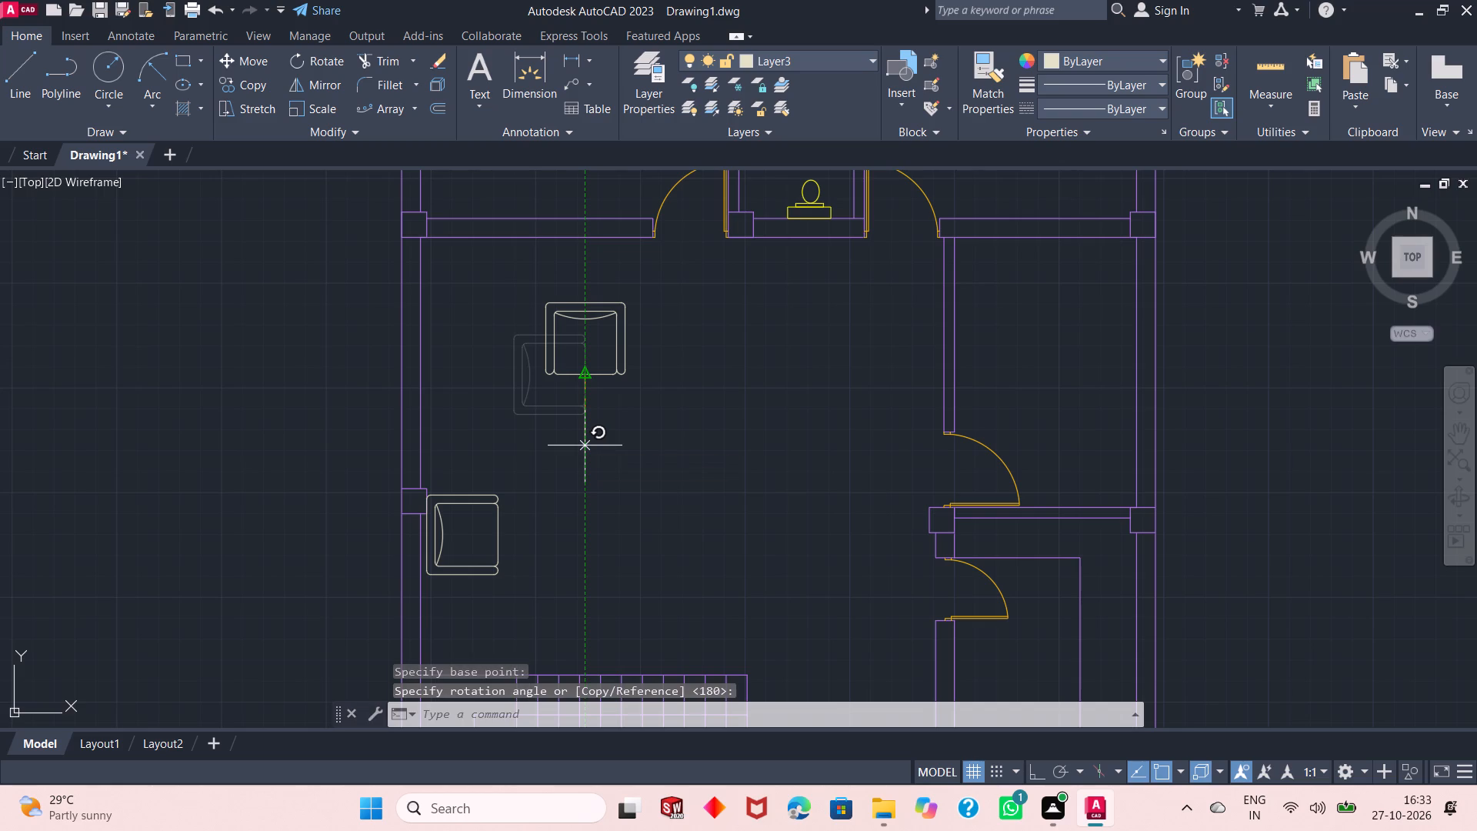
Move the rotated armchair about 4'-9" down and slightly left, just above and beside the armchair at the wall.
left_click(655, 280)
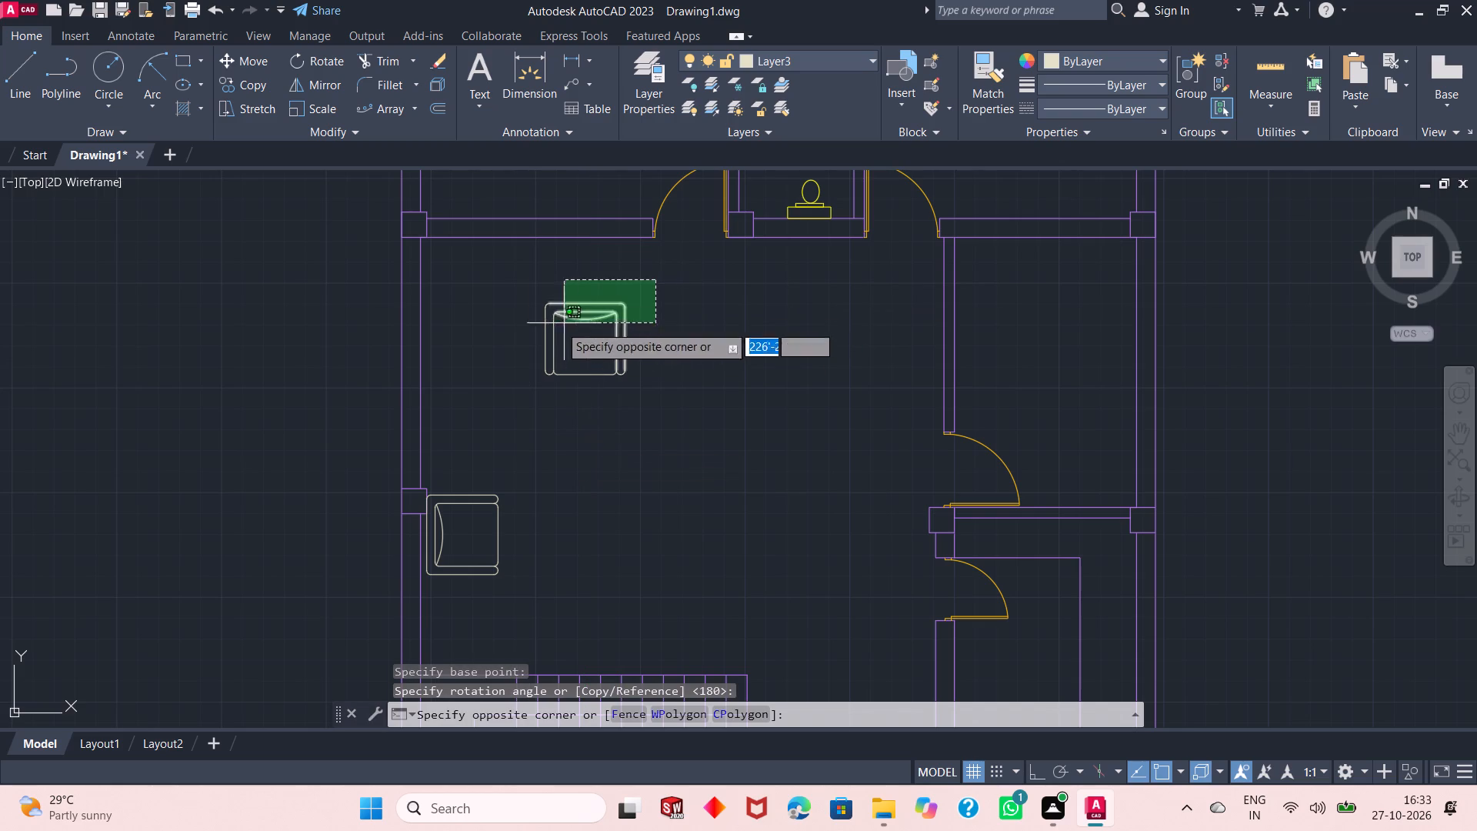
left_click(511, 407)
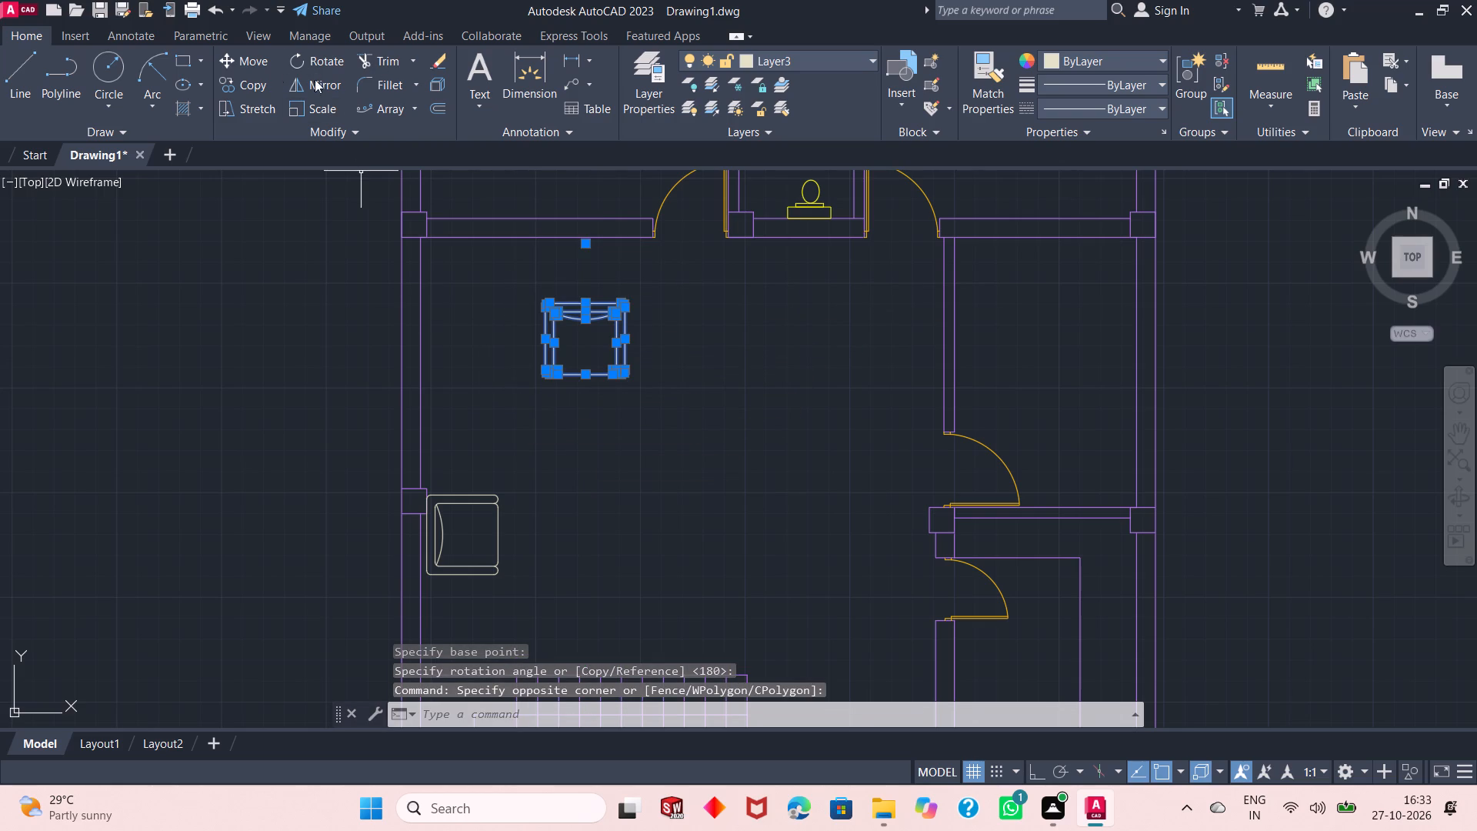
left_click(230, 63)
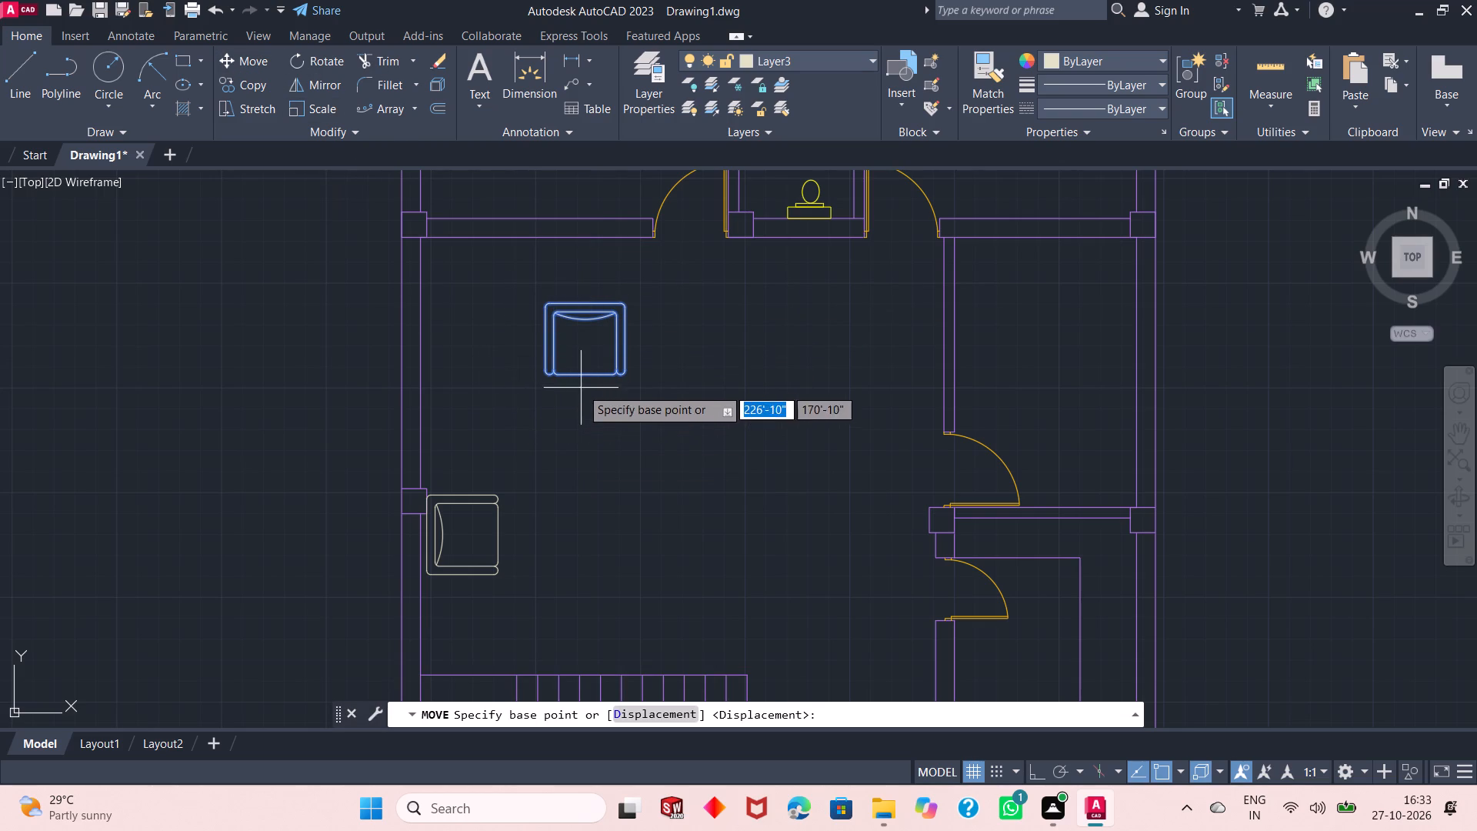
left_click(580, 372)
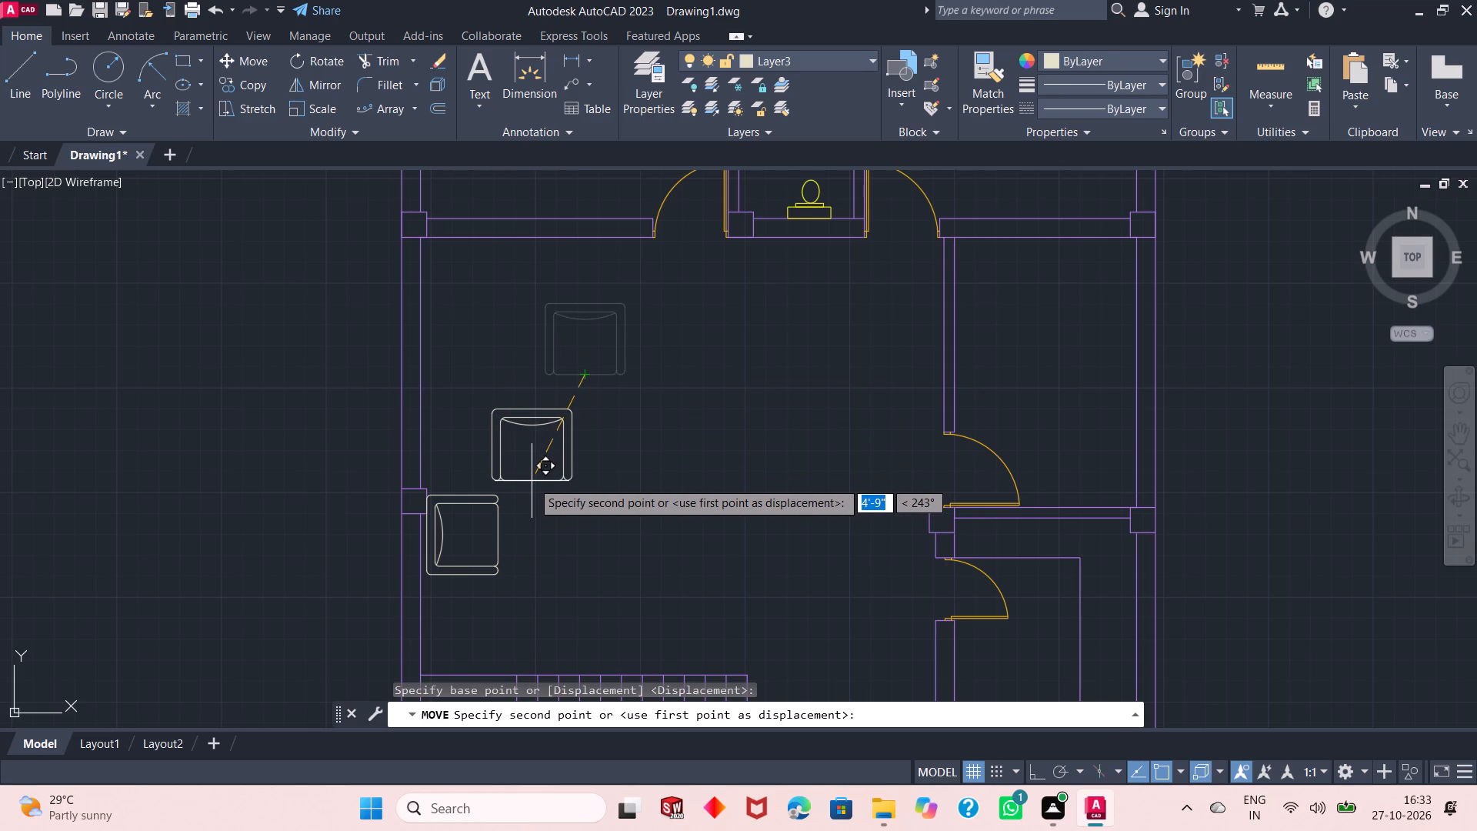
left_click(532, 481)
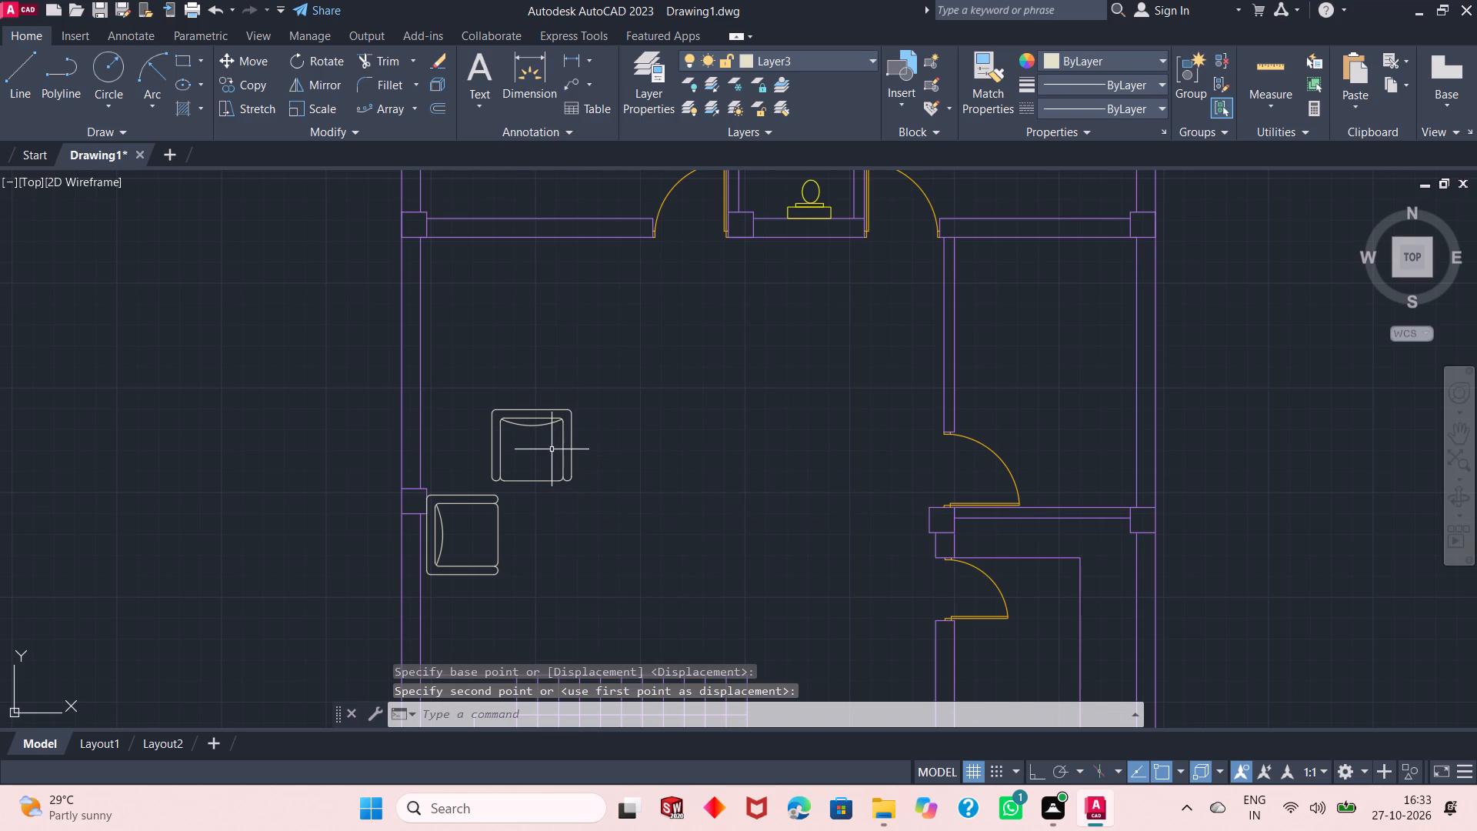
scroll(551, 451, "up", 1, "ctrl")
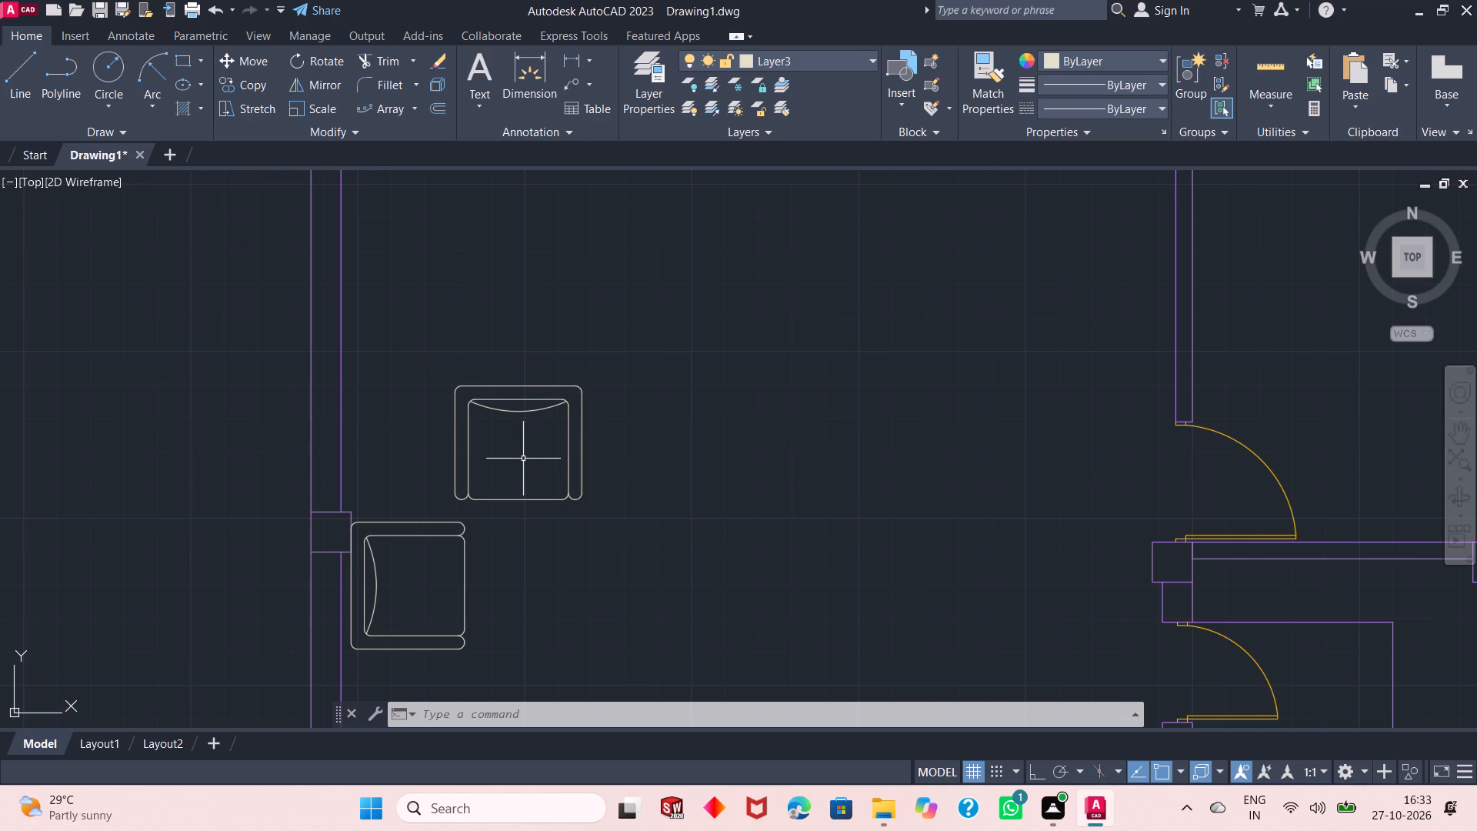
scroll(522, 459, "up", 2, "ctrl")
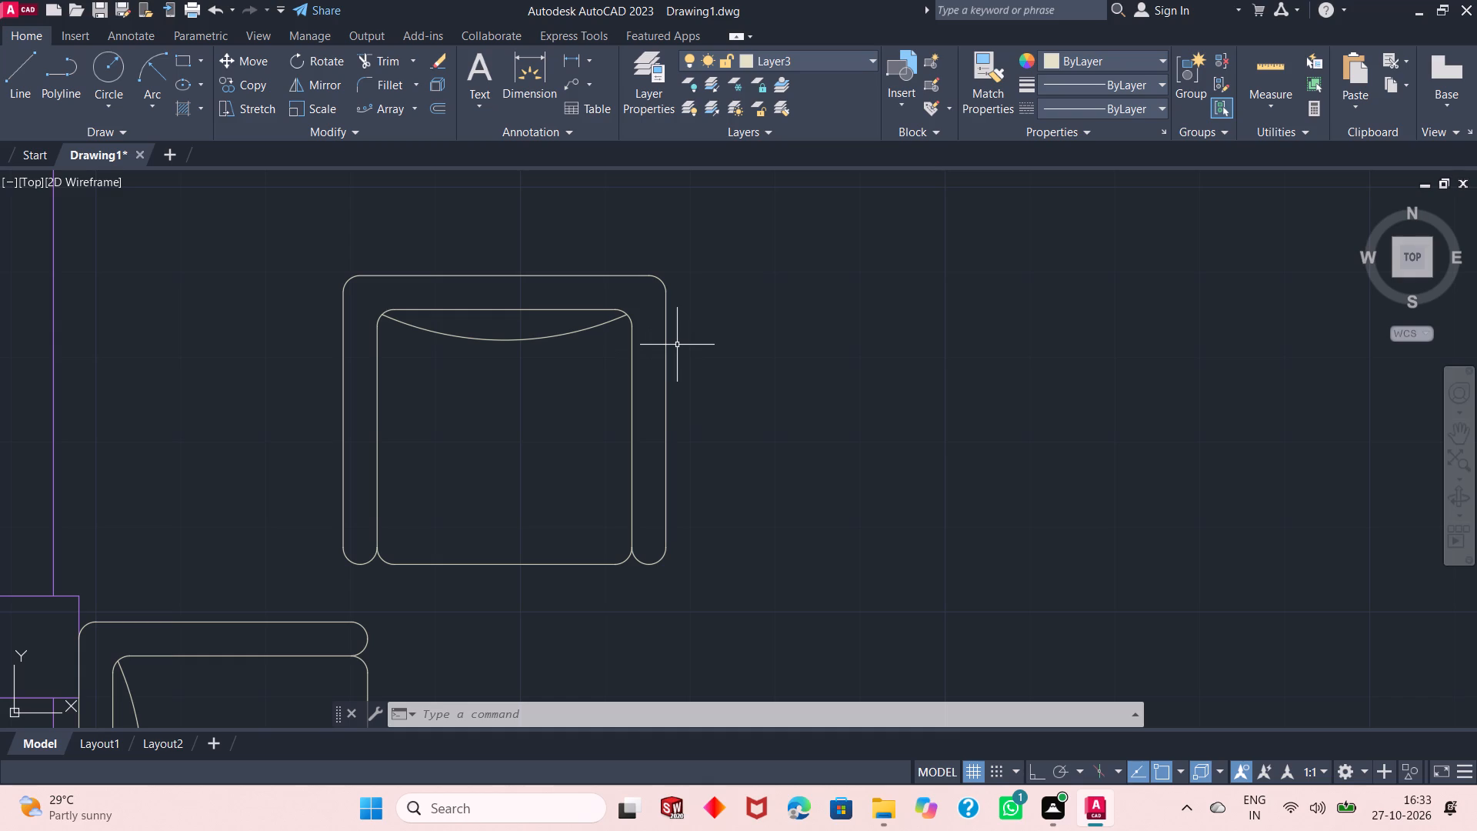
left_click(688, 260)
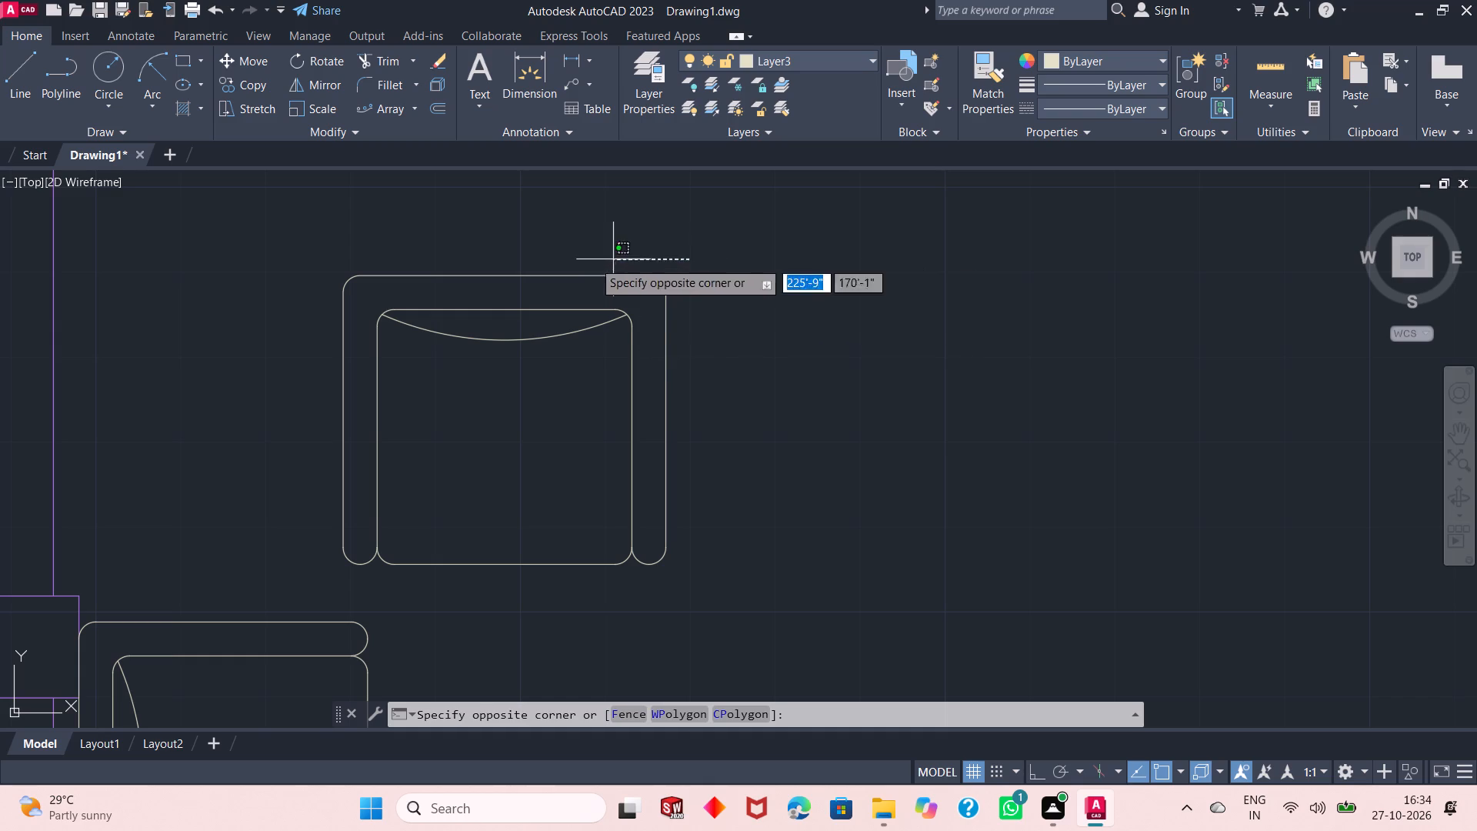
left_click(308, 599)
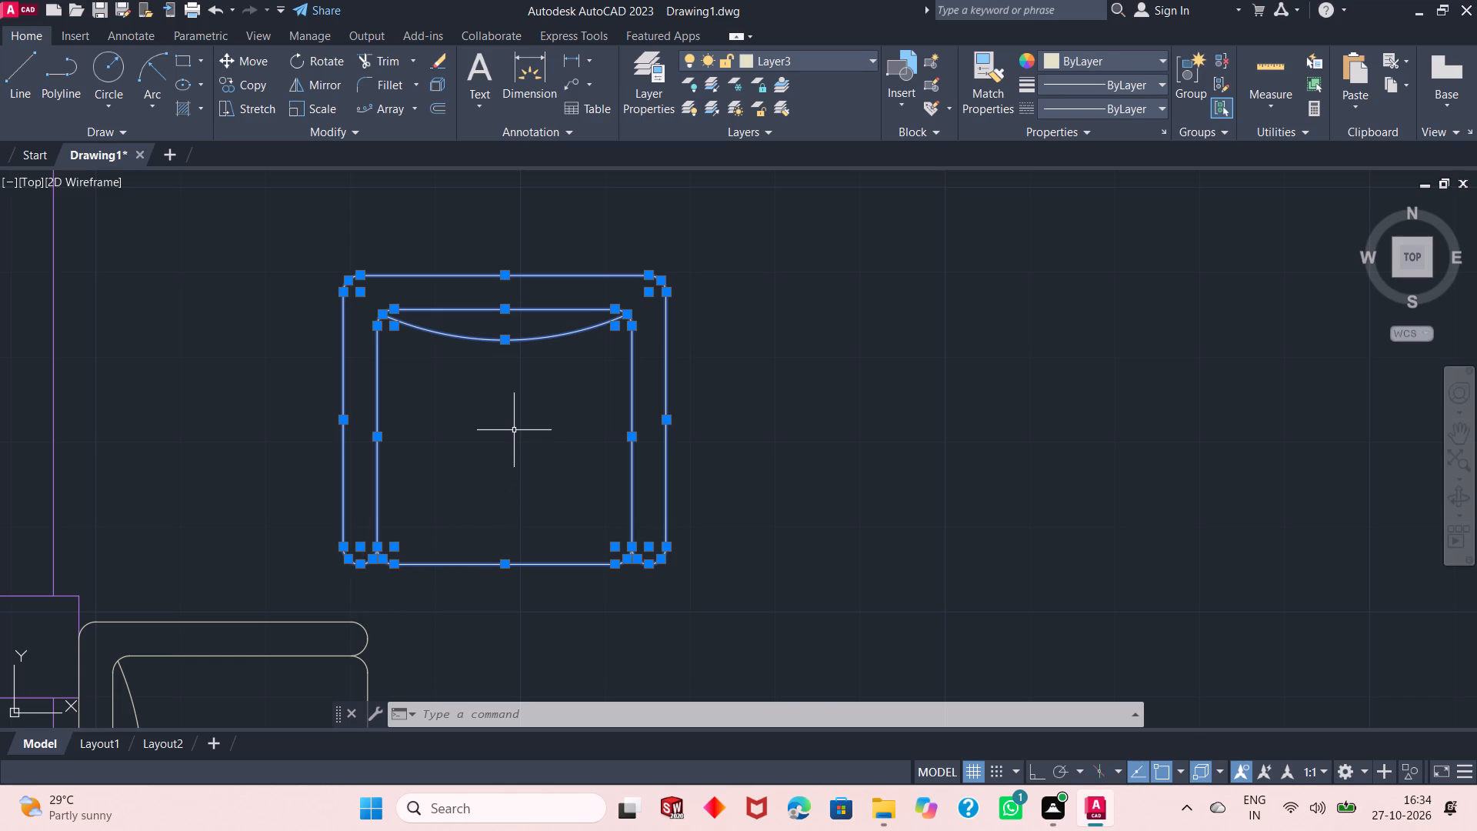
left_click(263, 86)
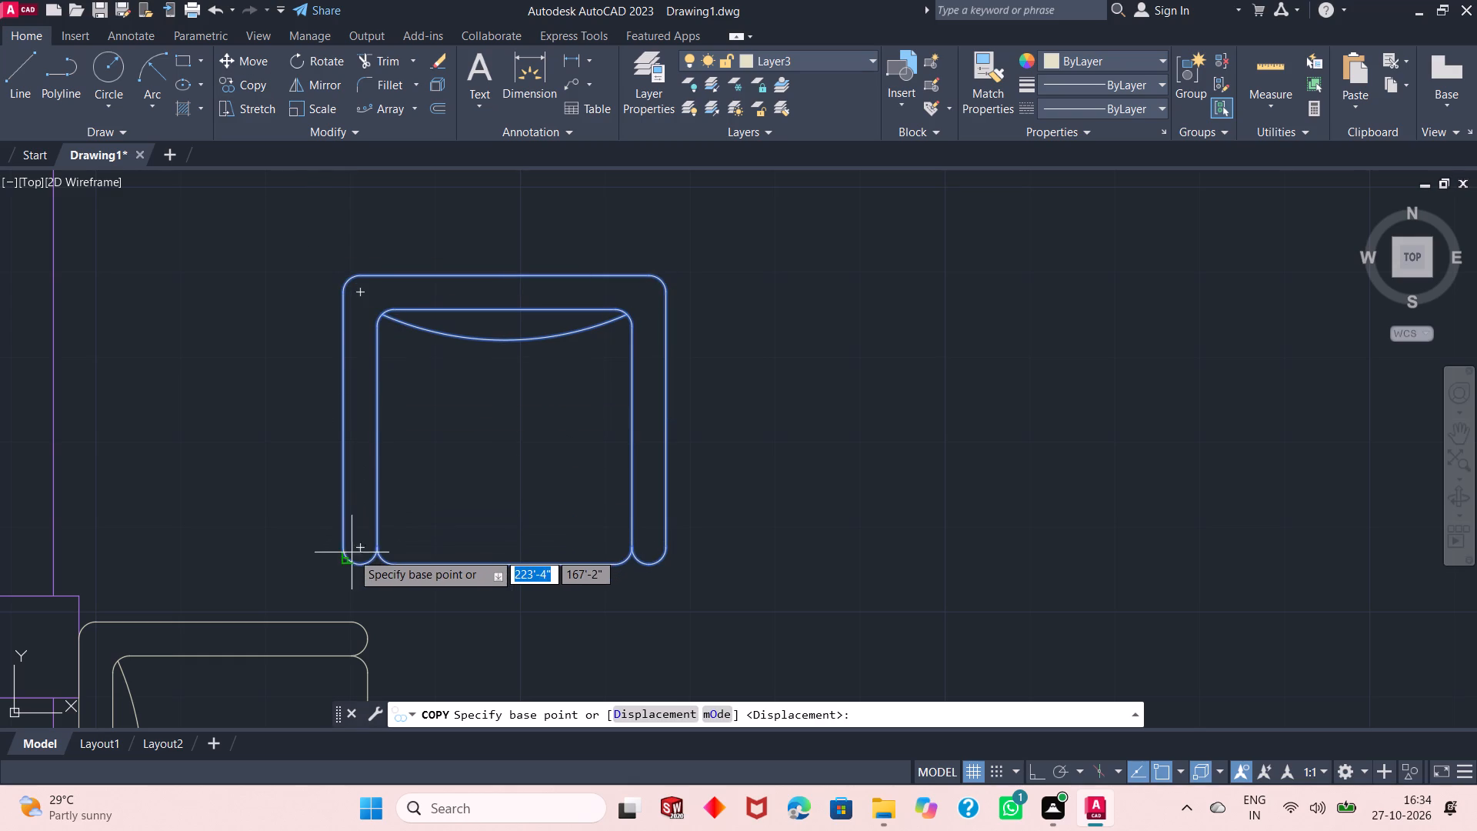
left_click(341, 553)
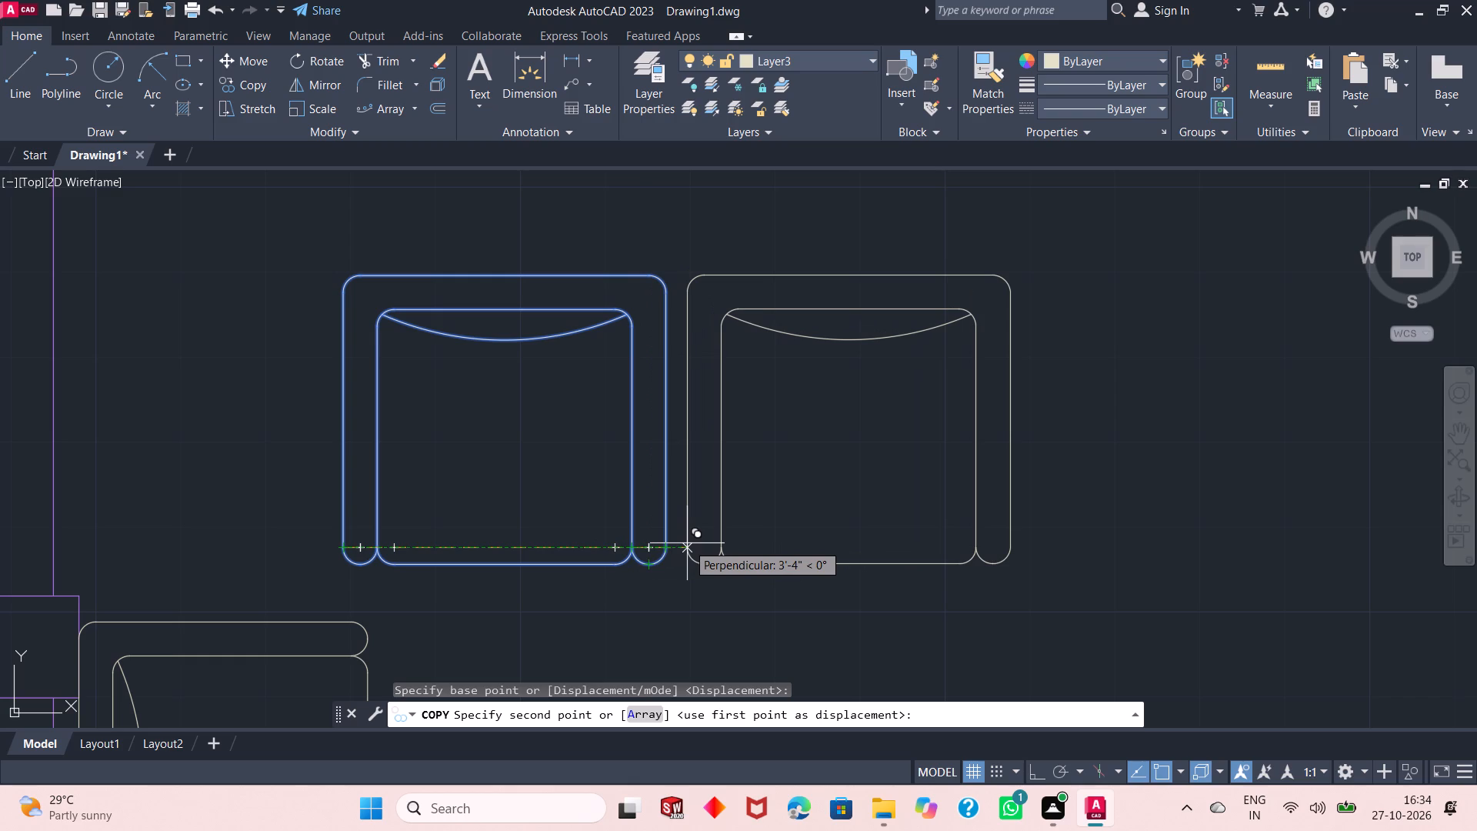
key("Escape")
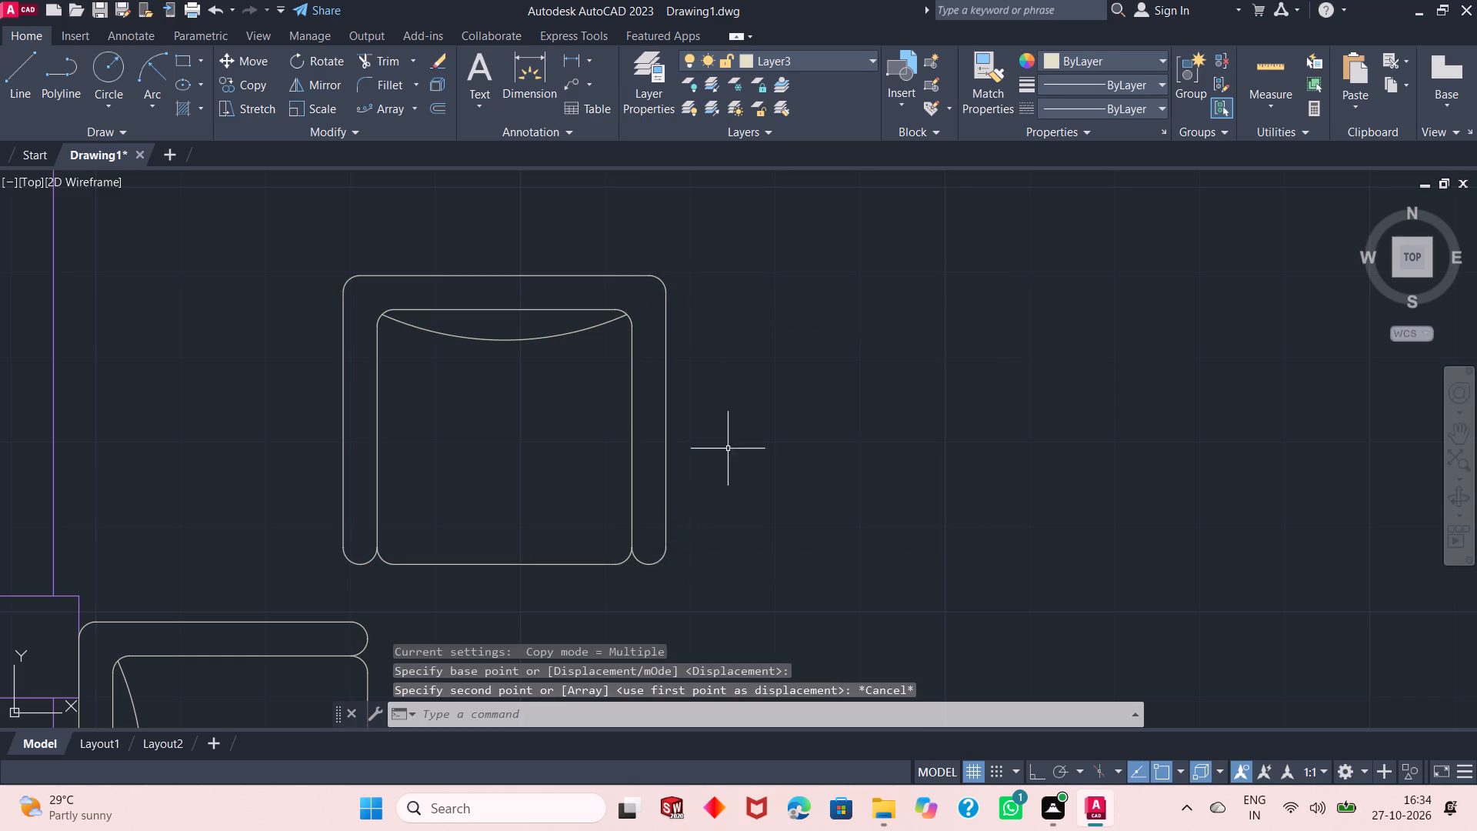
Delete the right arm of the upper armchair: its outer line, rounded back corner and both front end arcs.
left_click_drag(691, 262, 662, 347)
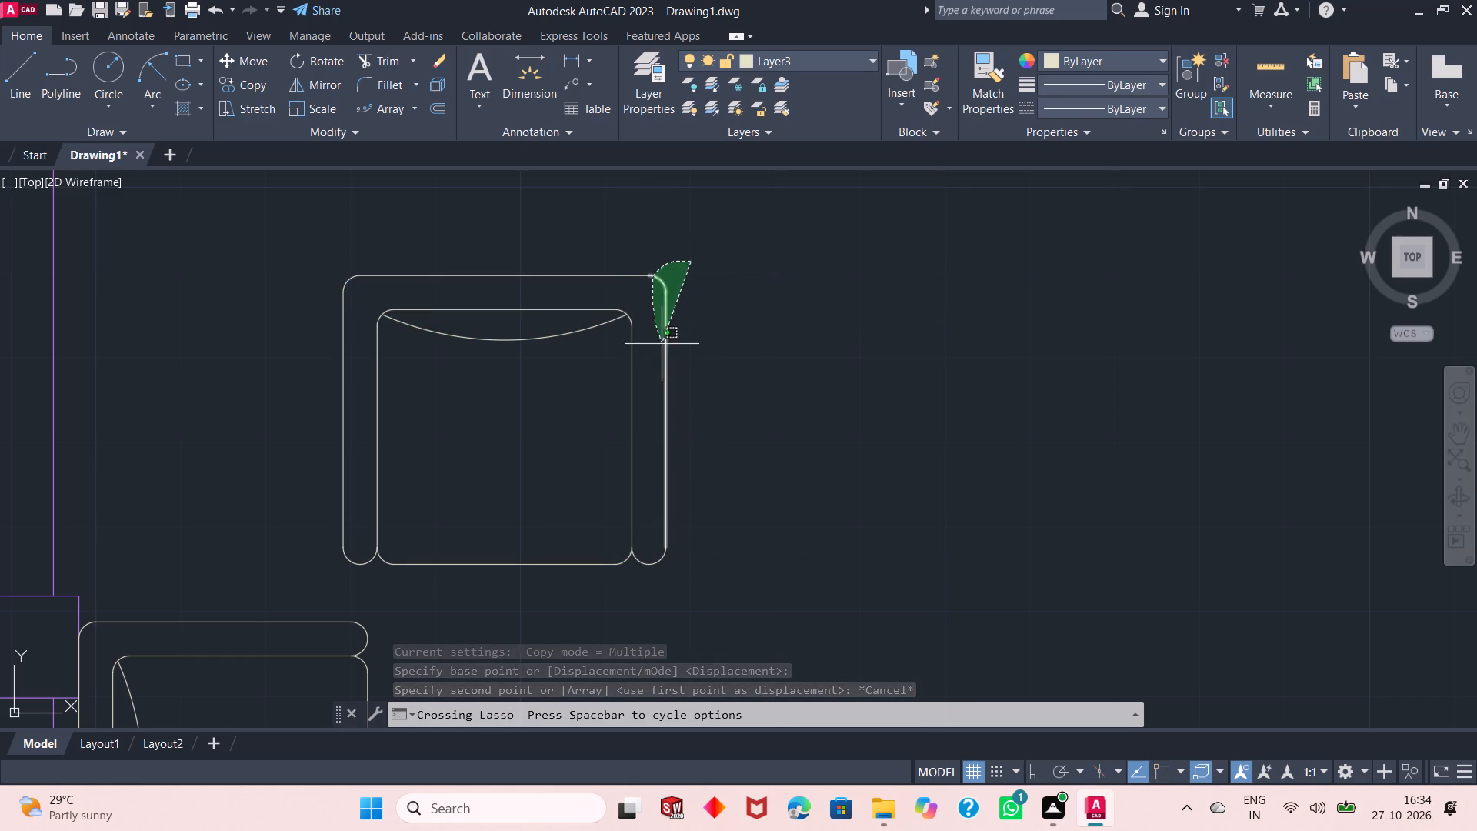
left_click_drag(662, 347, 652, 592)
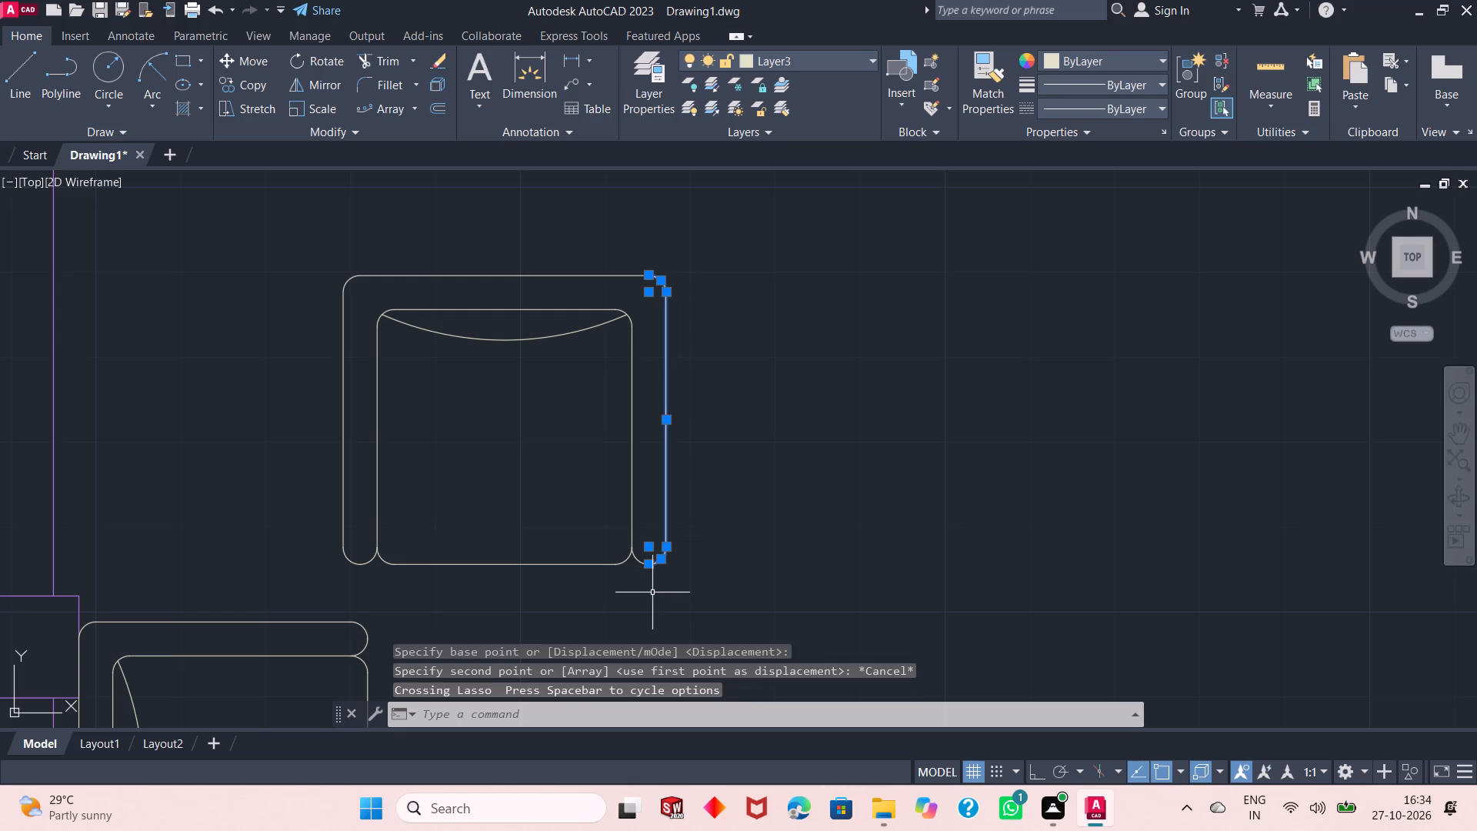
key("Delete")
left_click(644, 536)
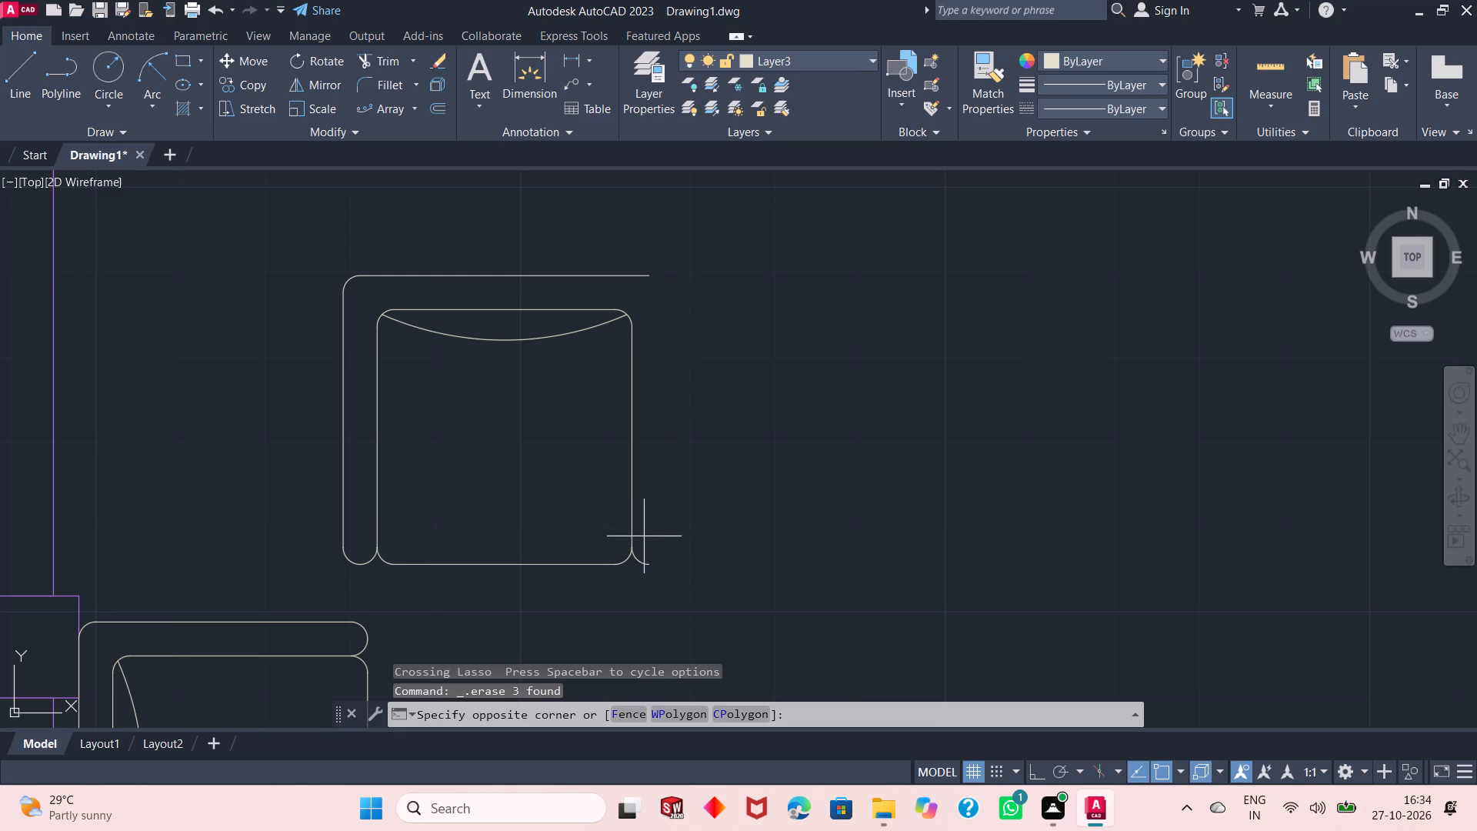
left_click(639, 579)
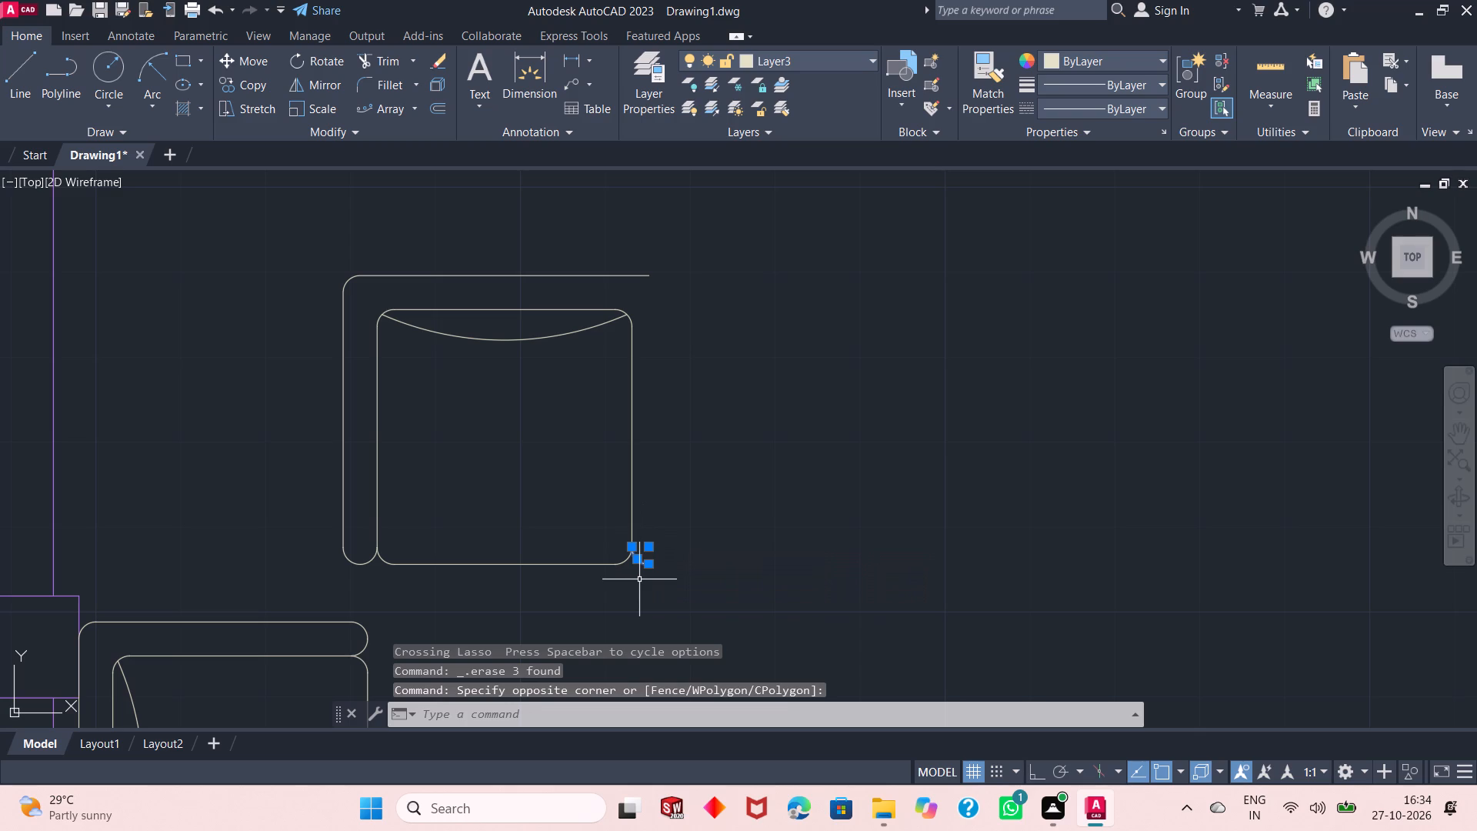
key("Delete")
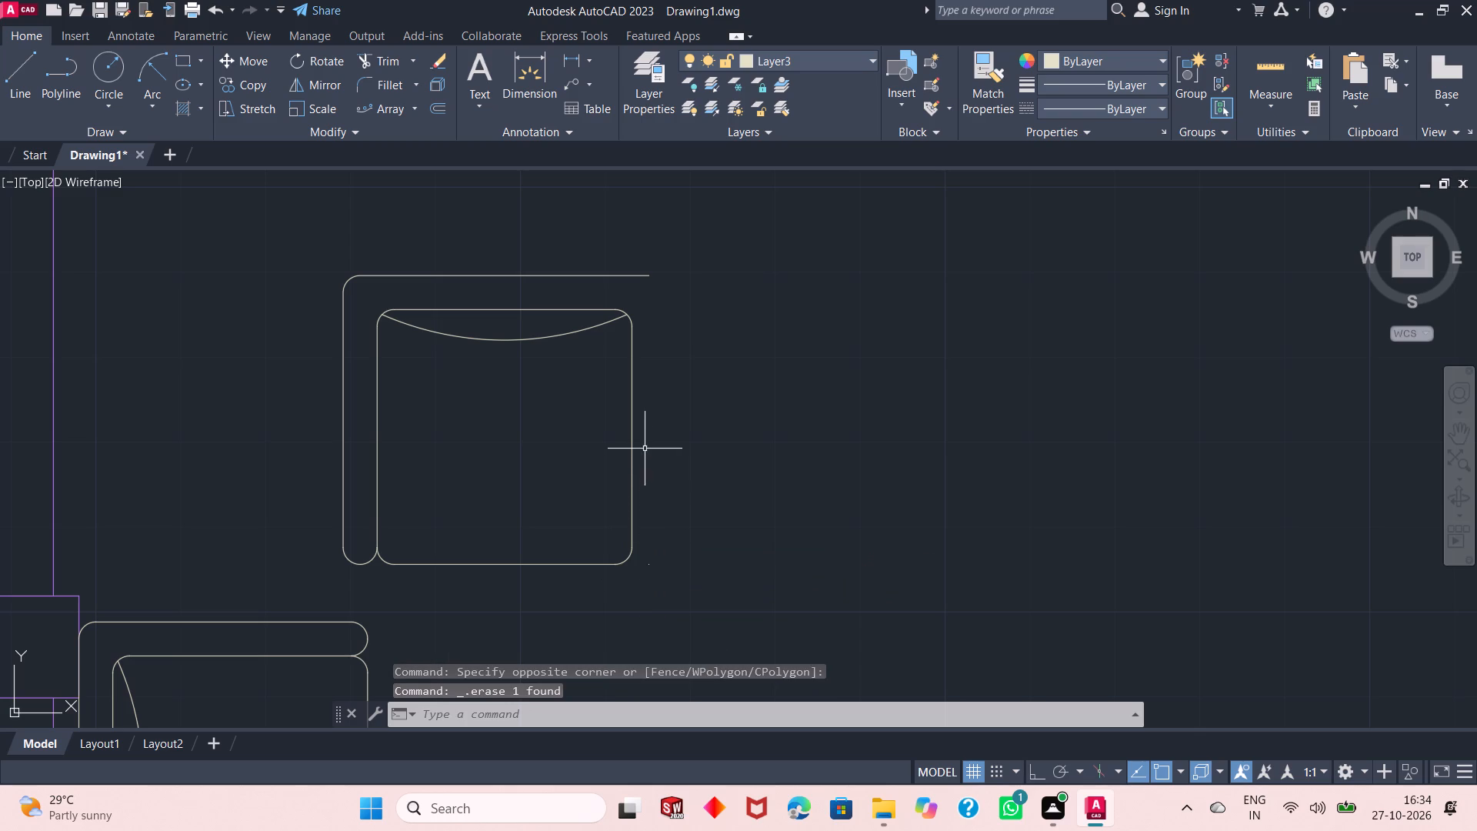
Copy the upper armchair's cushion, backrest arc and back line to the right, snapped against the cushion's right side to add a second seat.
left_click(678, 238)
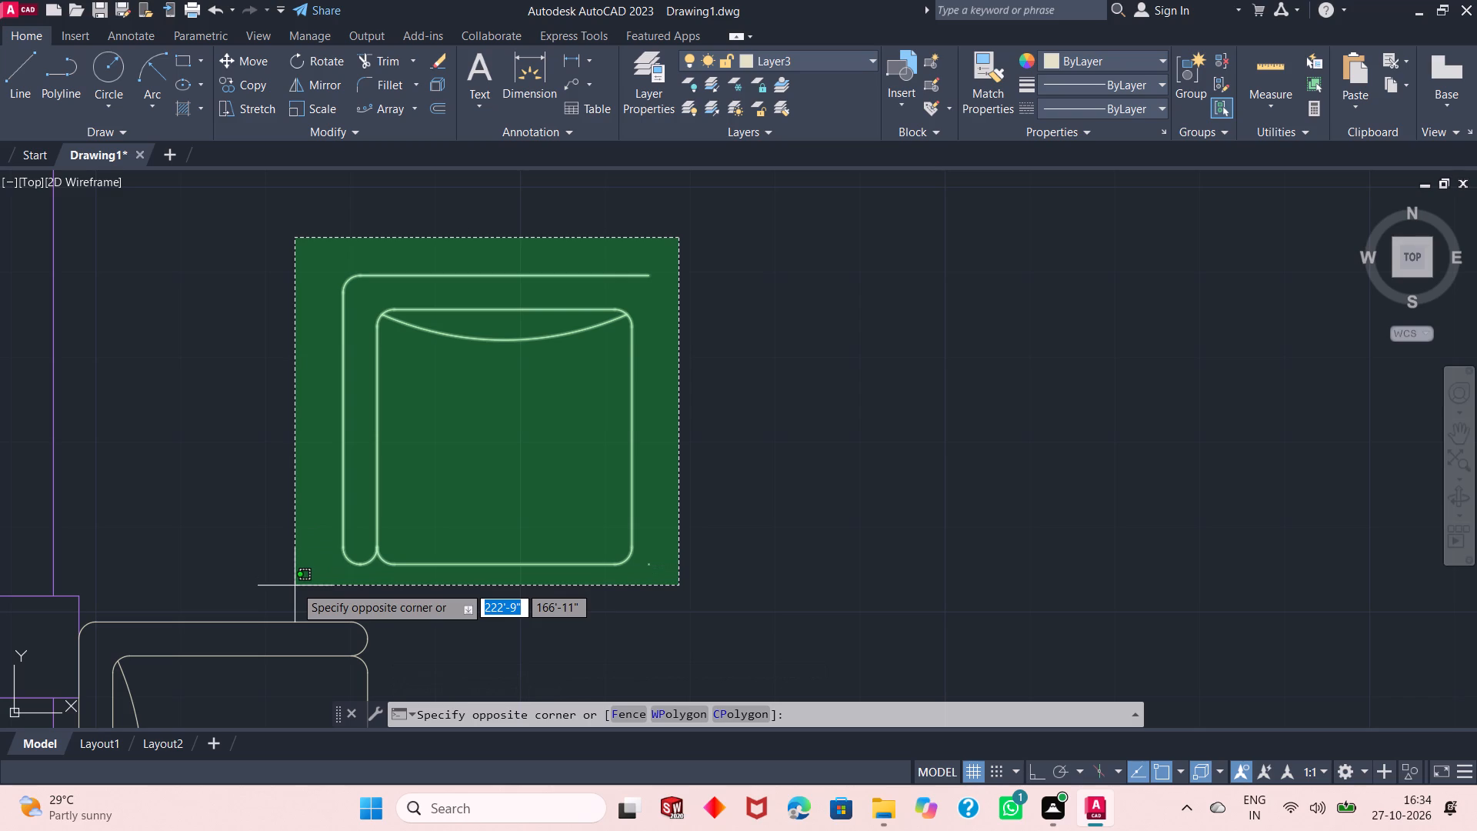
left_click(375, 579)
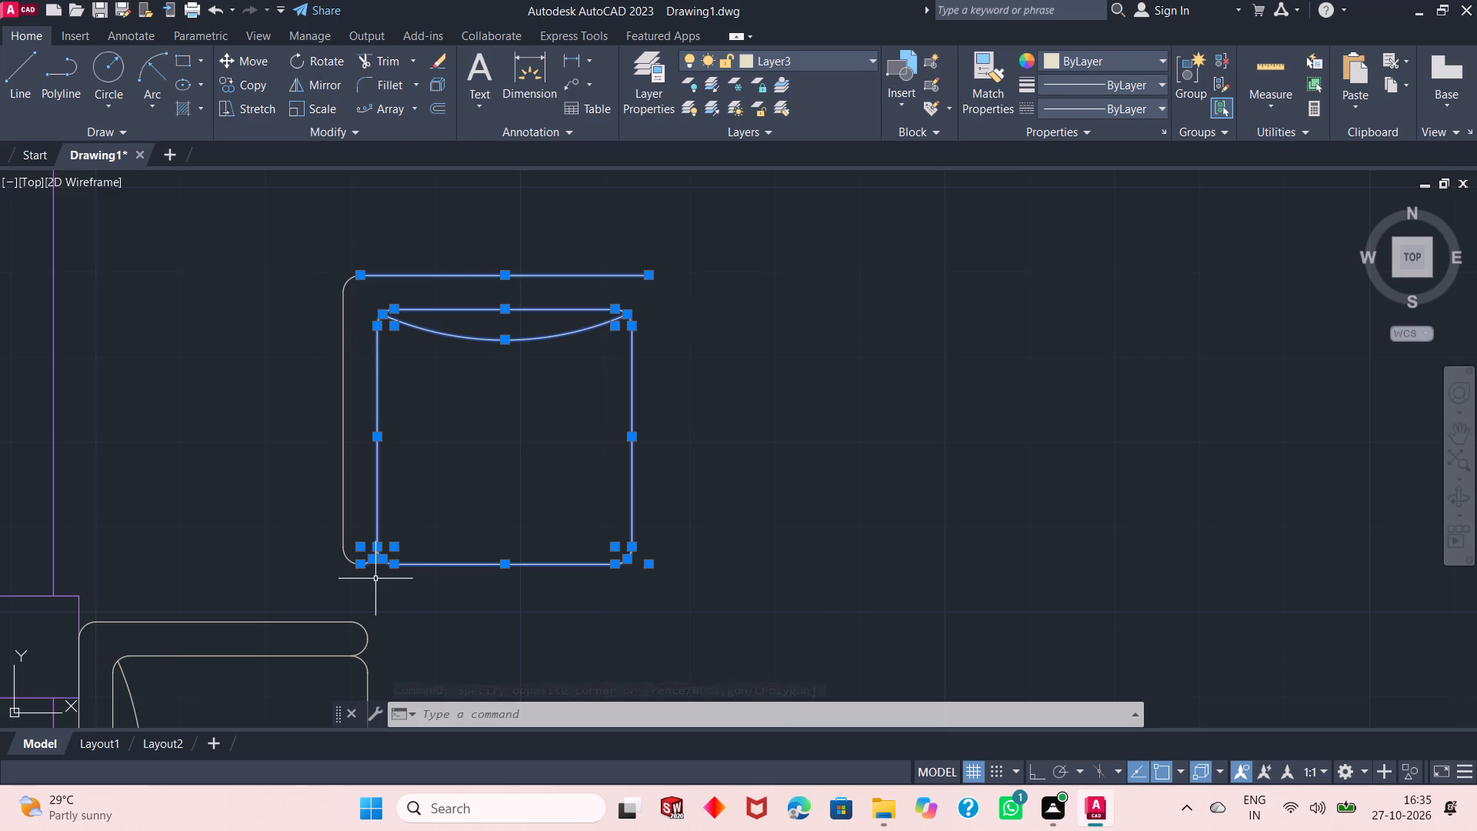
left_click(248, 82)
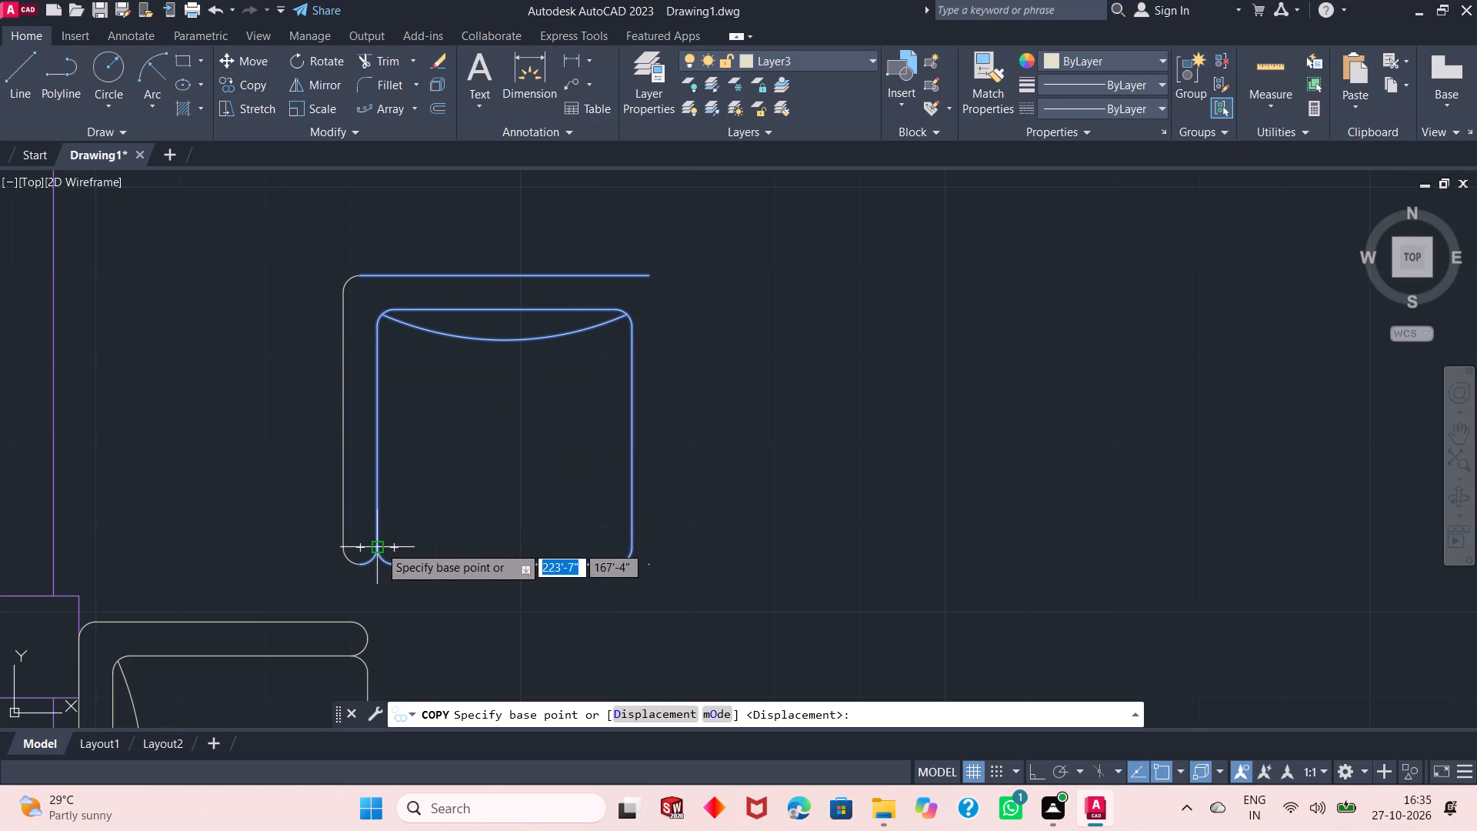
left_click_drag(379, 546, 638, 559)
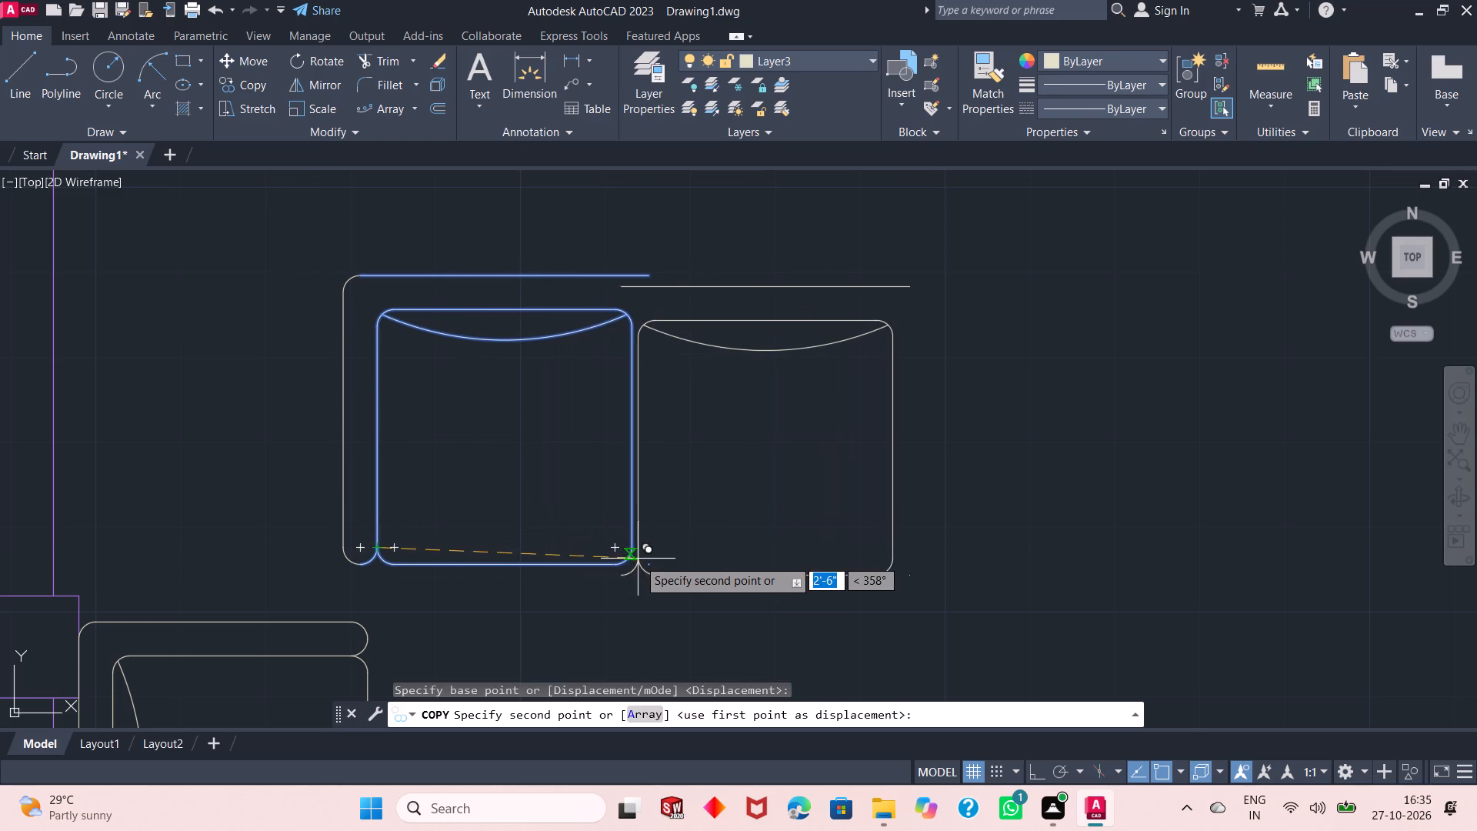
left_click_drag(638, 559, 635, 550)
left_click(635, 550)
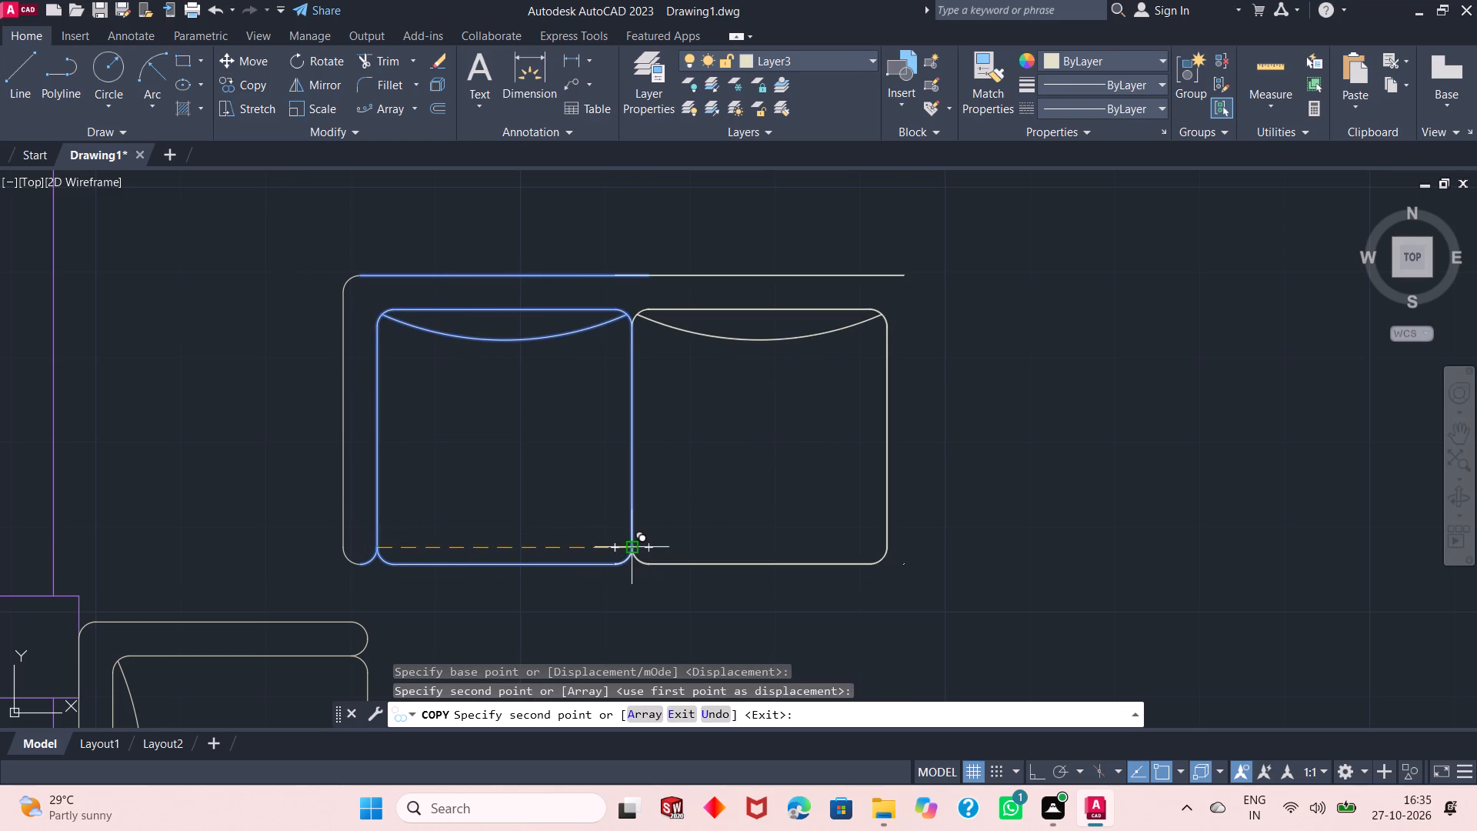
key("Return")
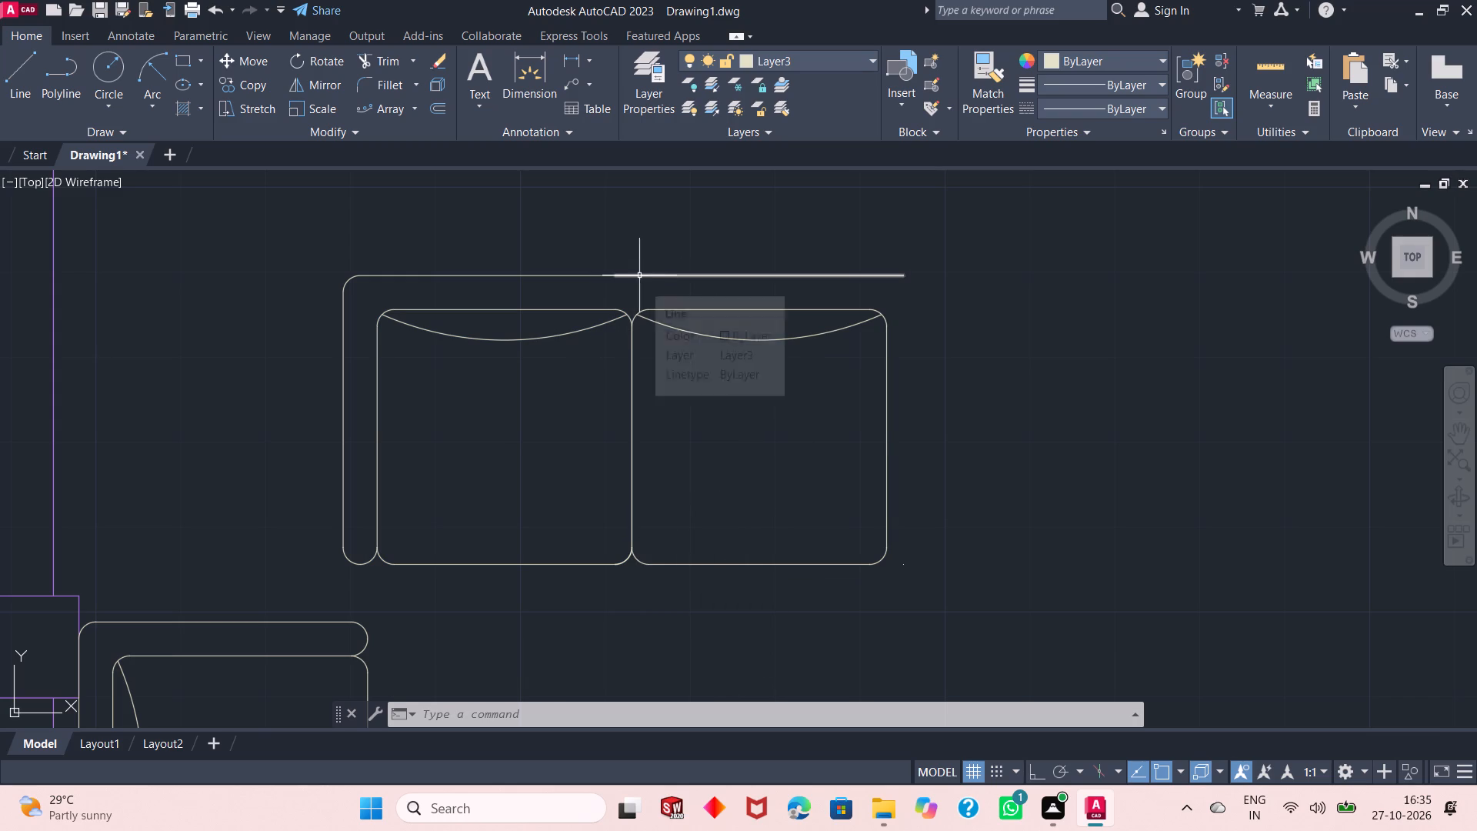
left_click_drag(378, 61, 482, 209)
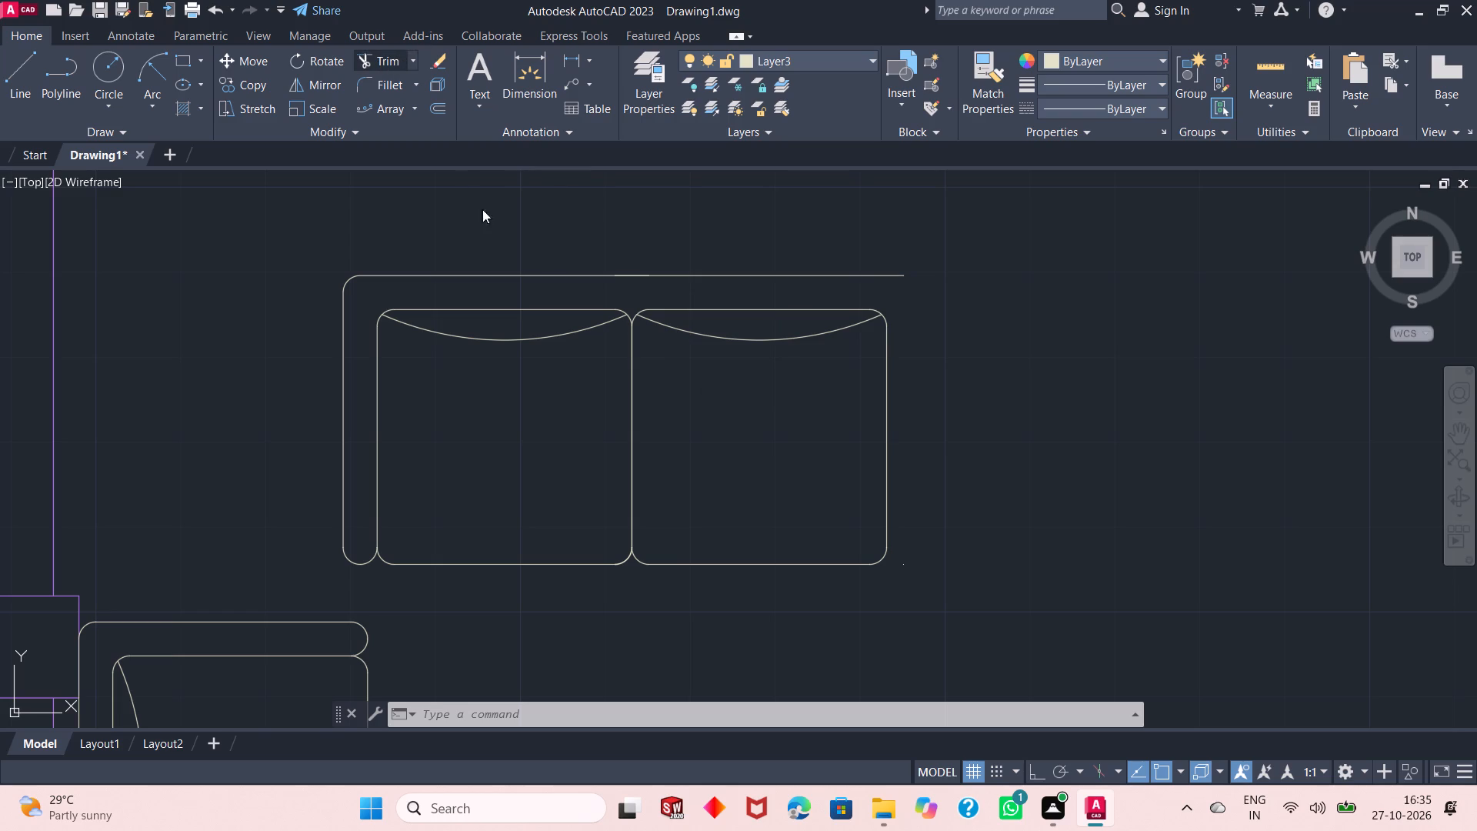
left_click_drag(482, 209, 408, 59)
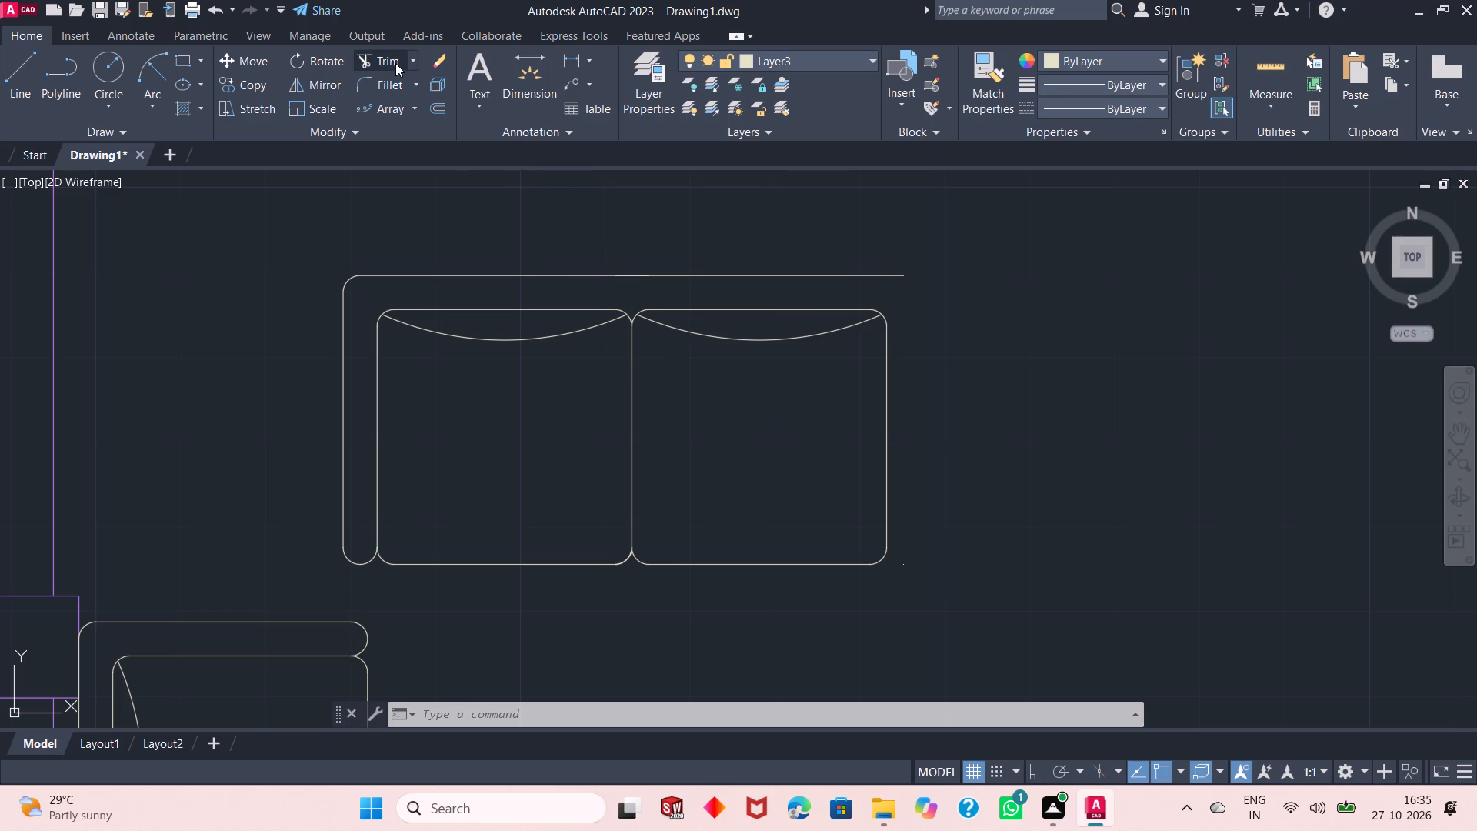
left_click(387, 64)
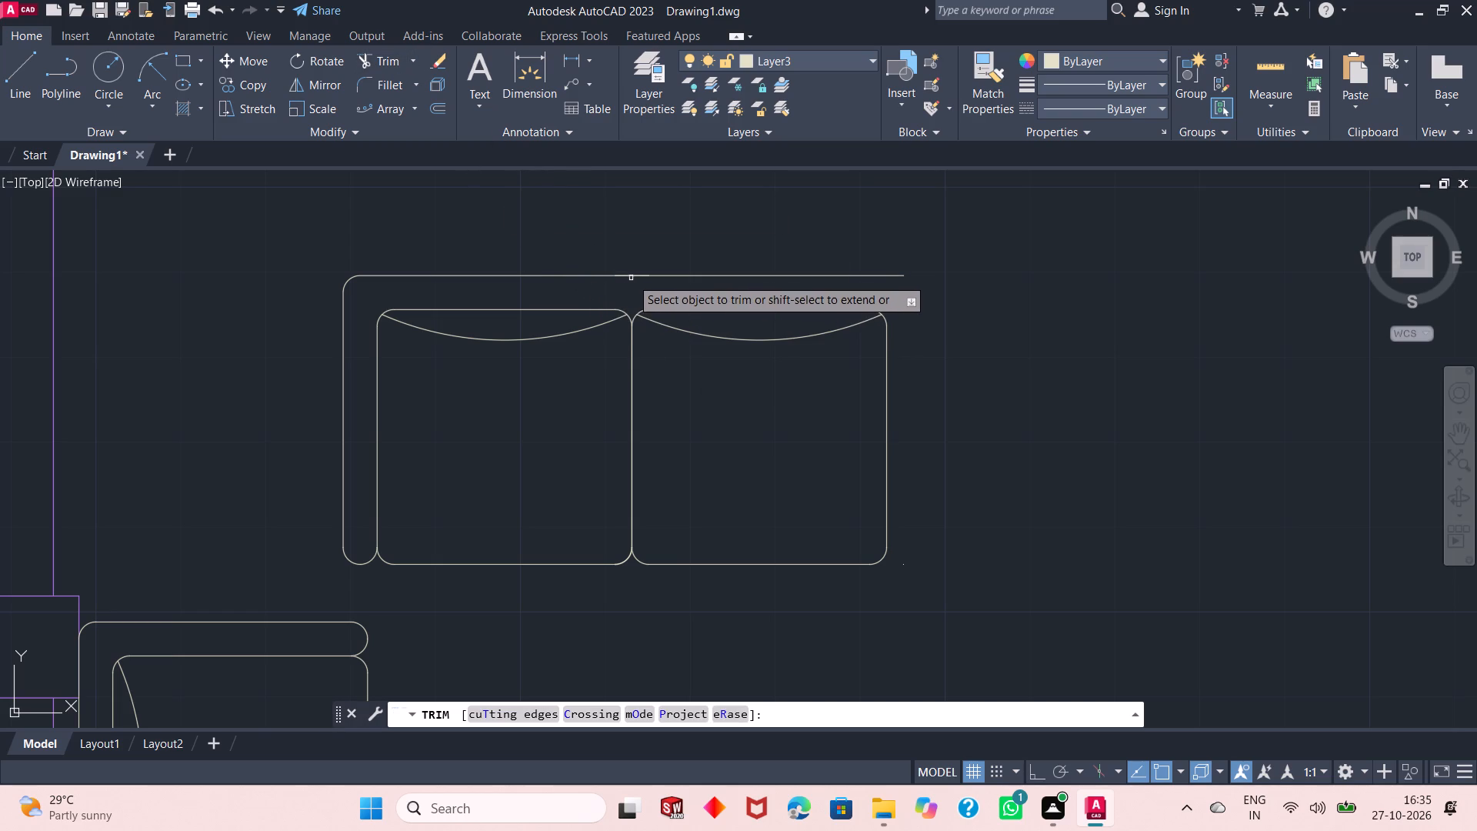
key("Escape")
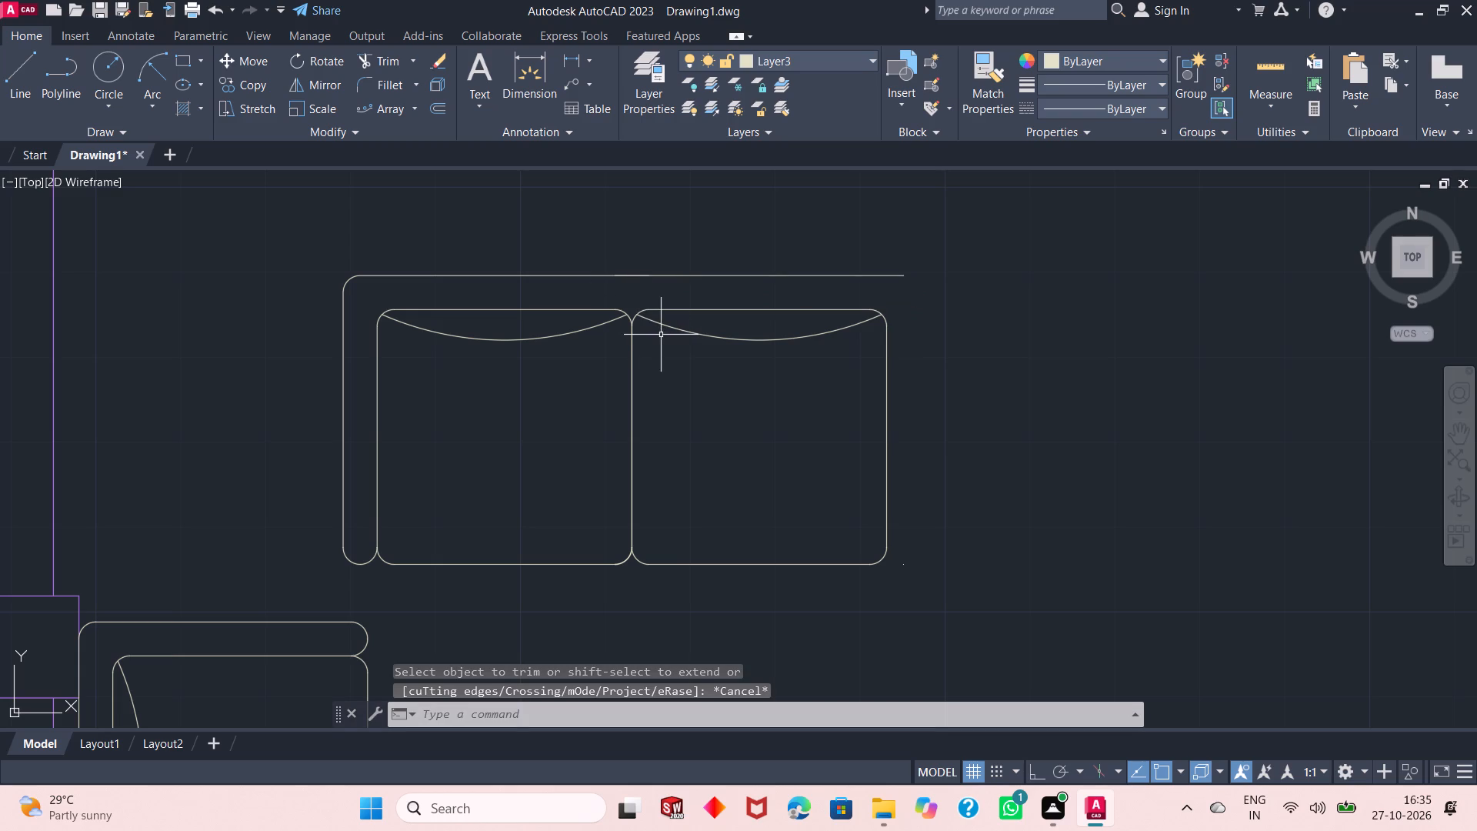
Copy the whole armchair at the wall and paste the copy in the open space right of the two-seat sofa.
scroll(655, 302, "down", 2, "ctrl")
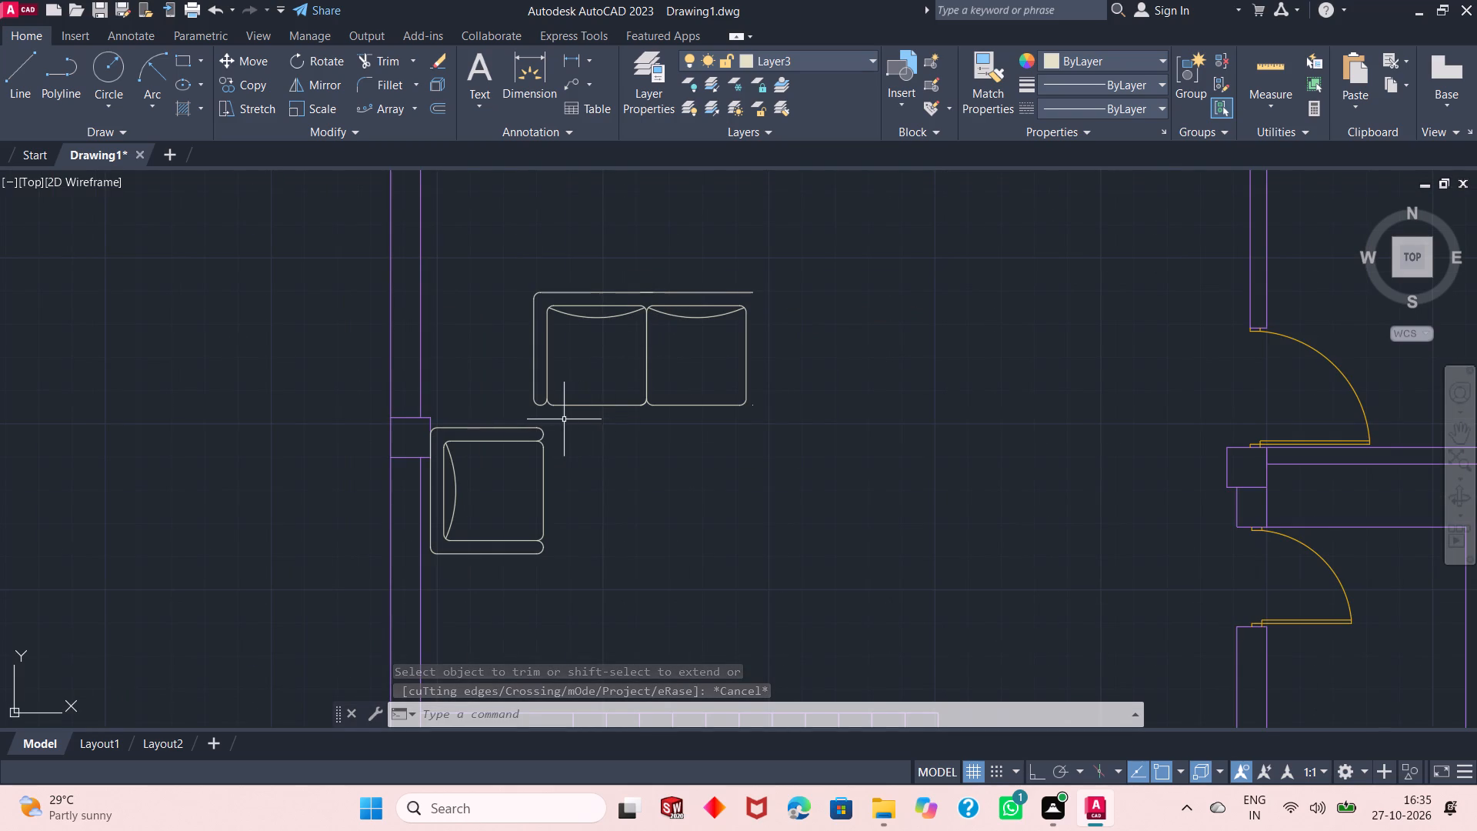
left_click(547, 416)
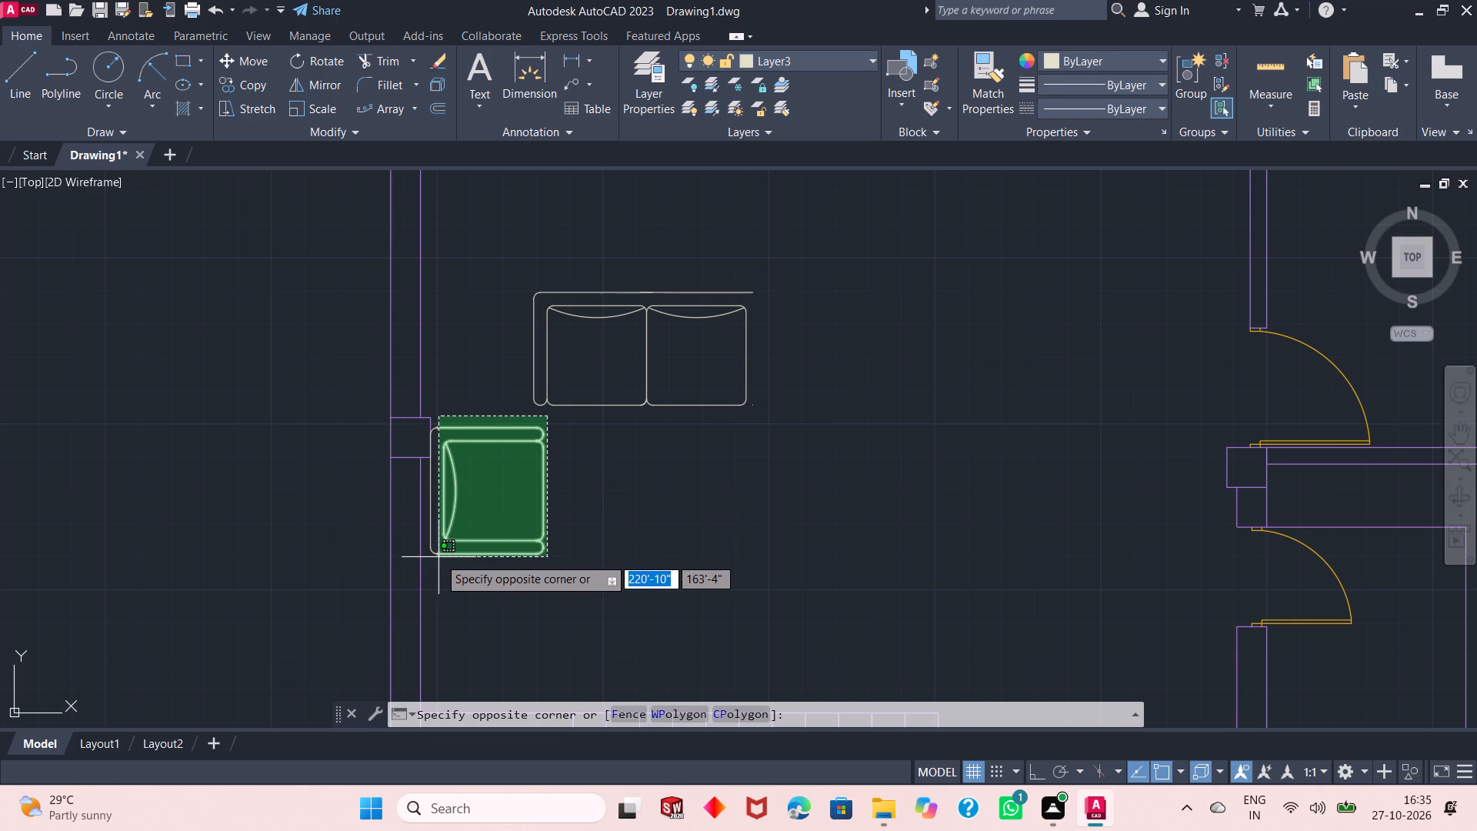
scroll(443, 516, "up", 2, "ctrl")
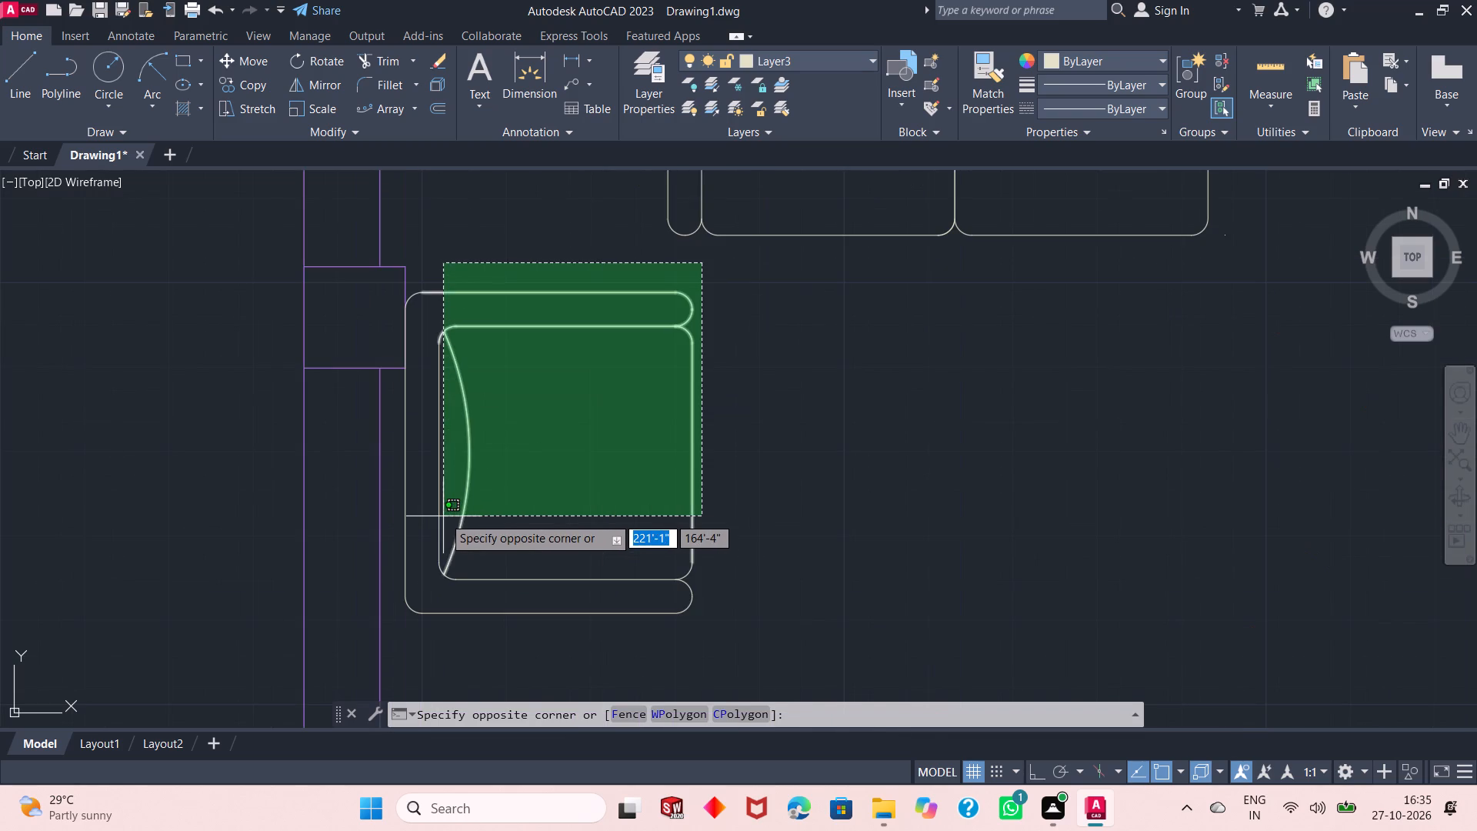
left_click(416, 678)
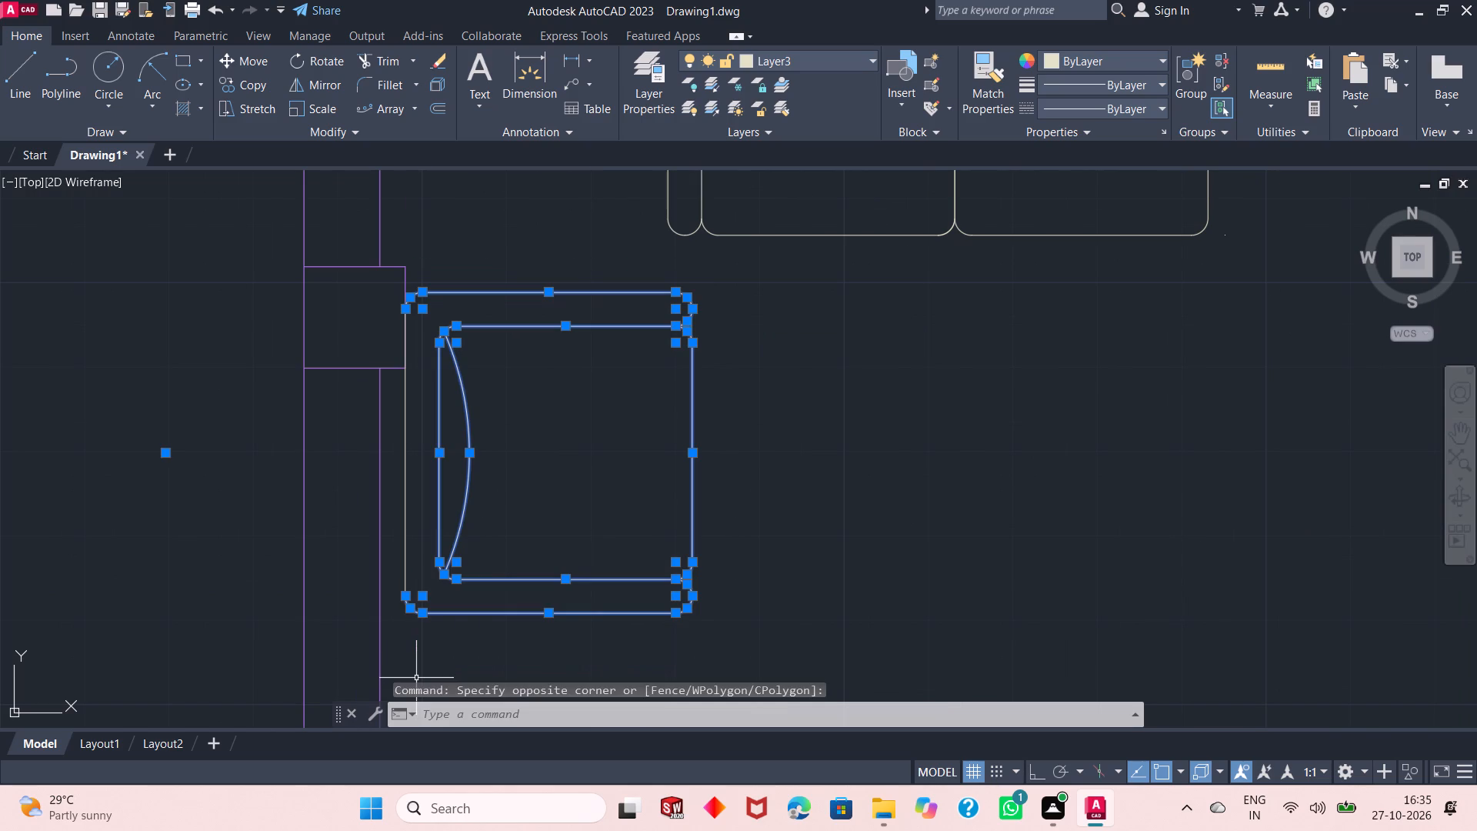
left_click(416, 419)
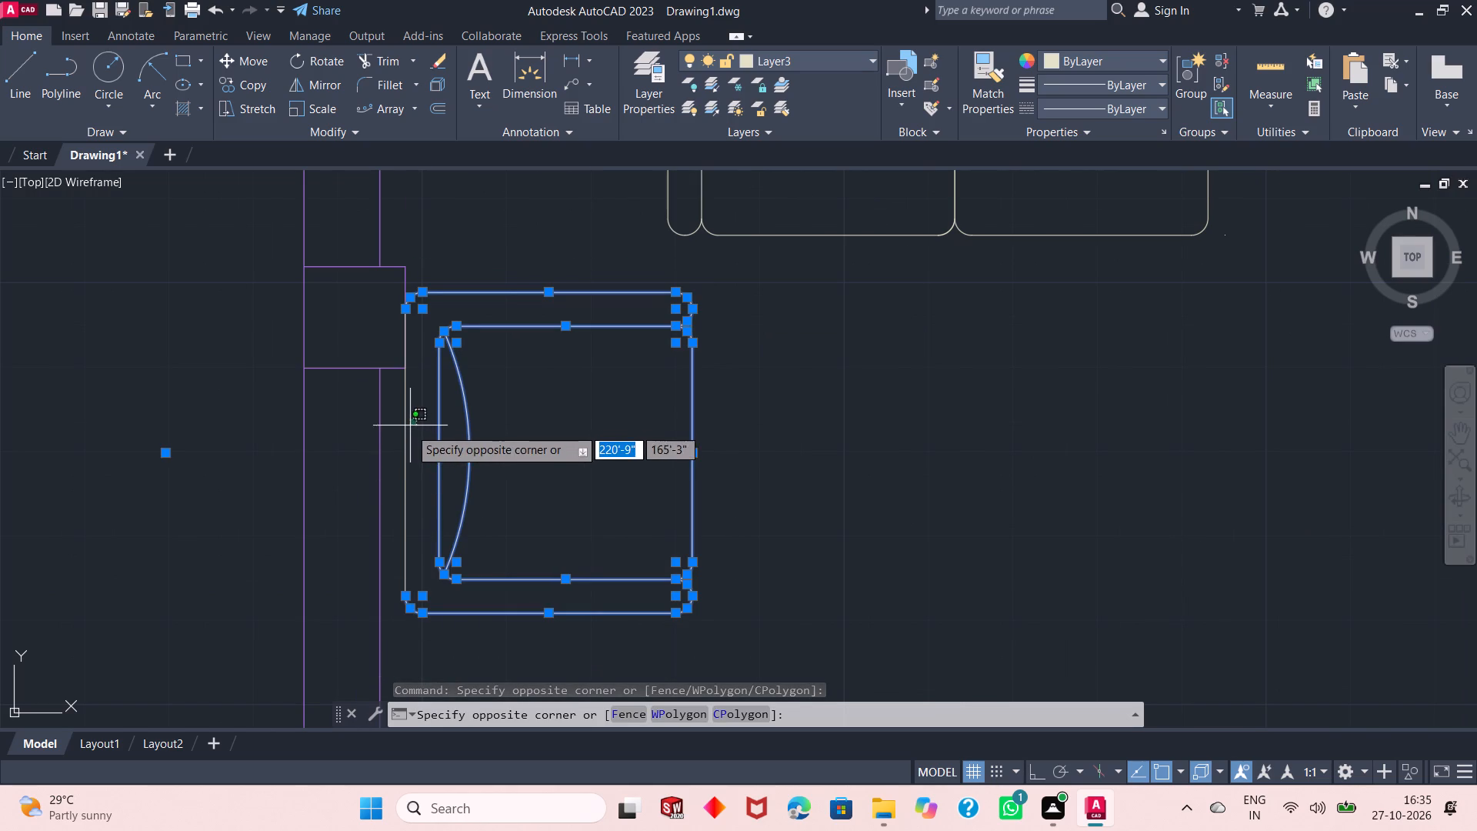
left_click(396, 449)
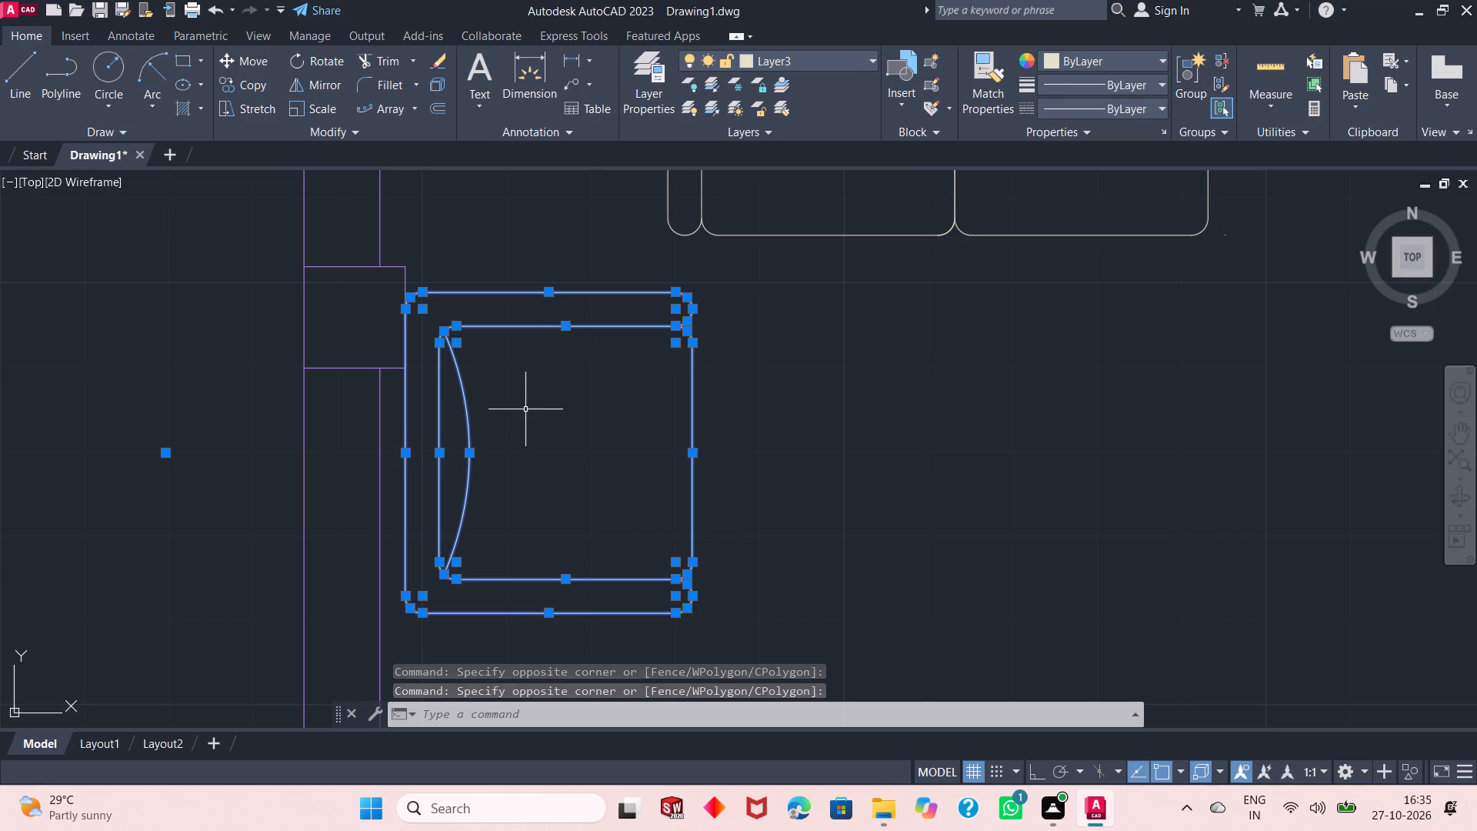
key("ctrl+c")
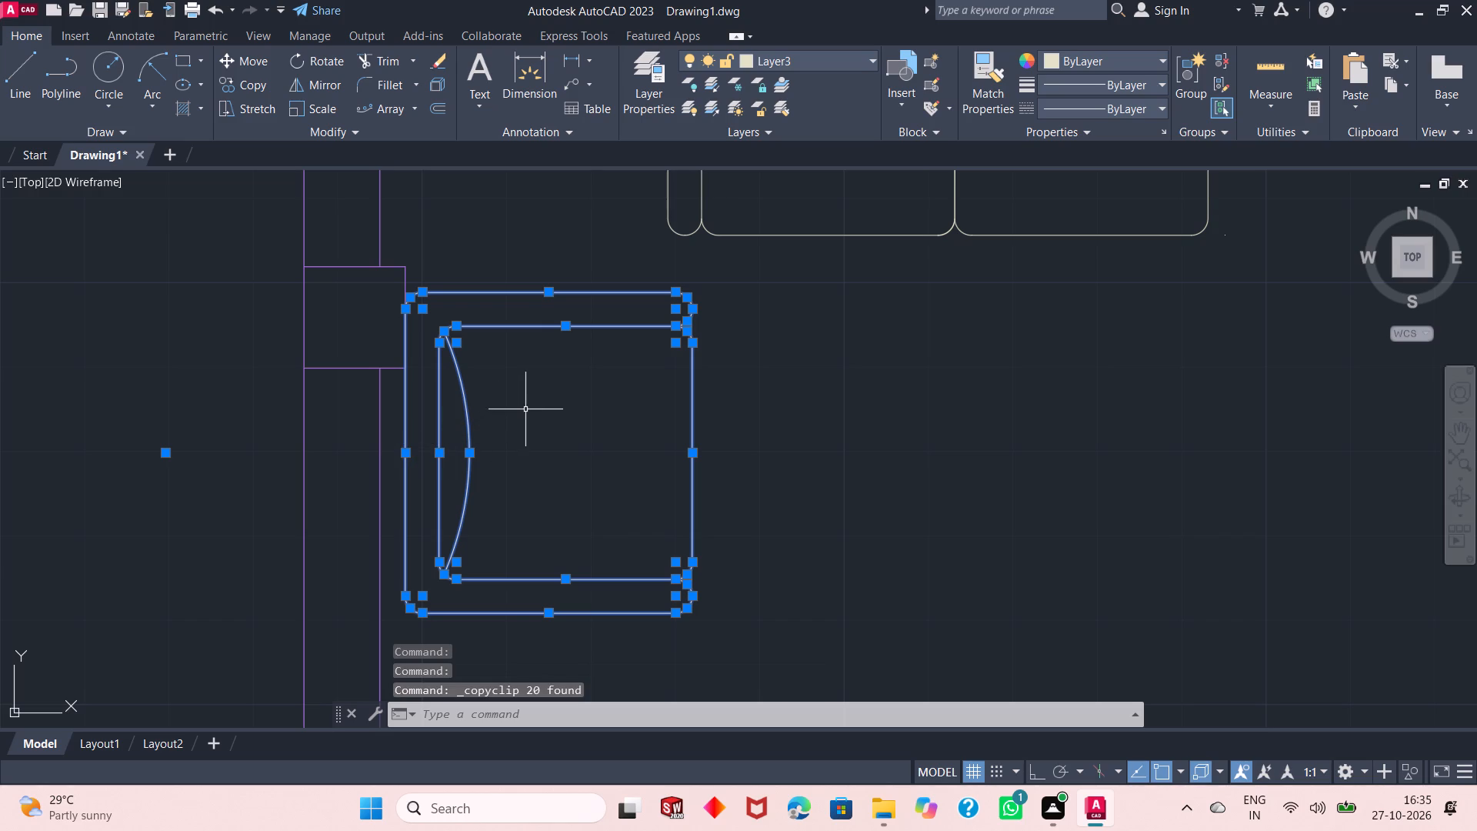
scroll(608, 425, "down", 3, "ctrl")
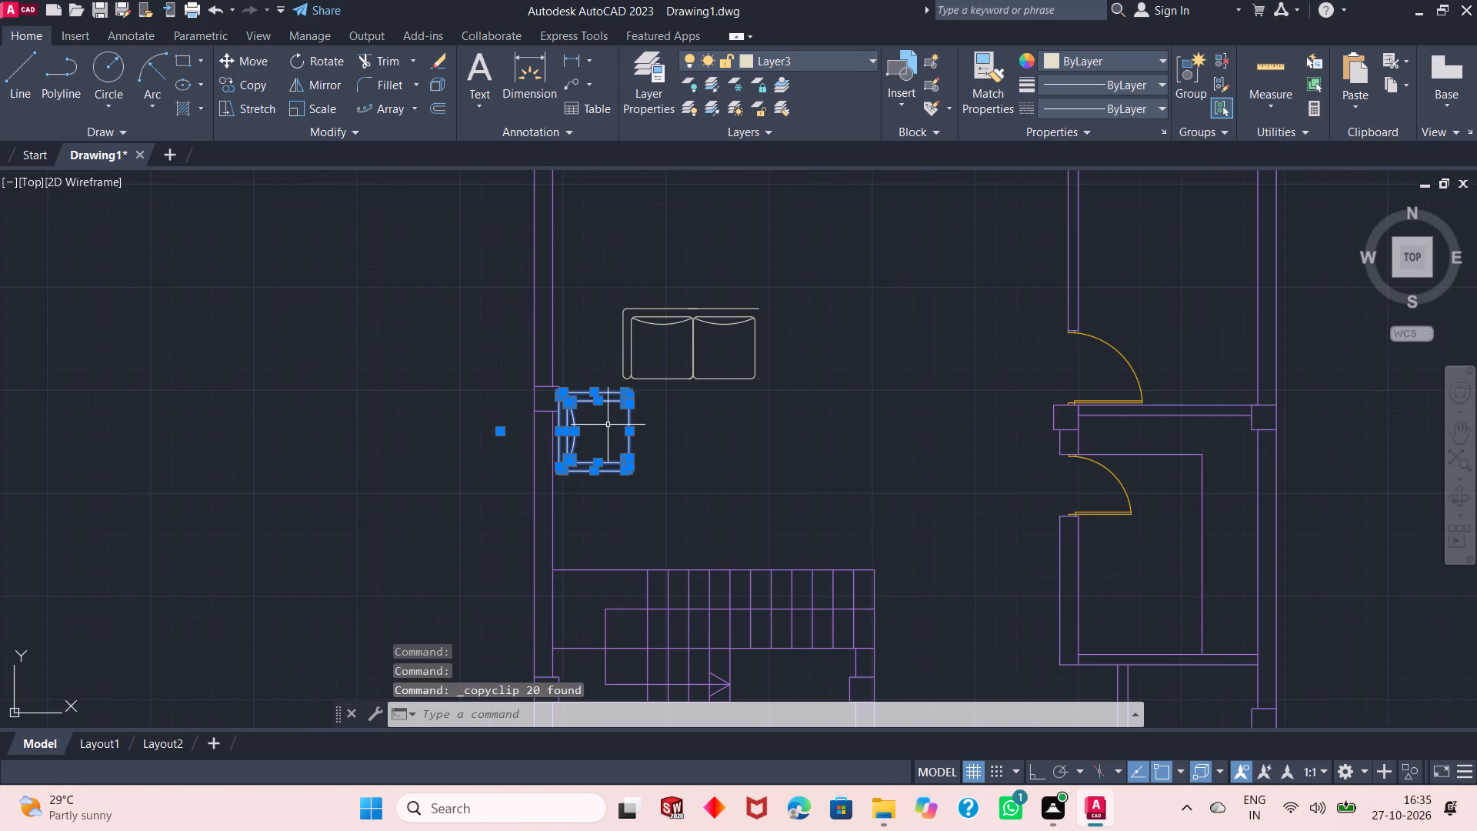
scroll(850, 376, "up", 3, "ctrl")
scroll(850, 376, "down", 2, "ctrl")
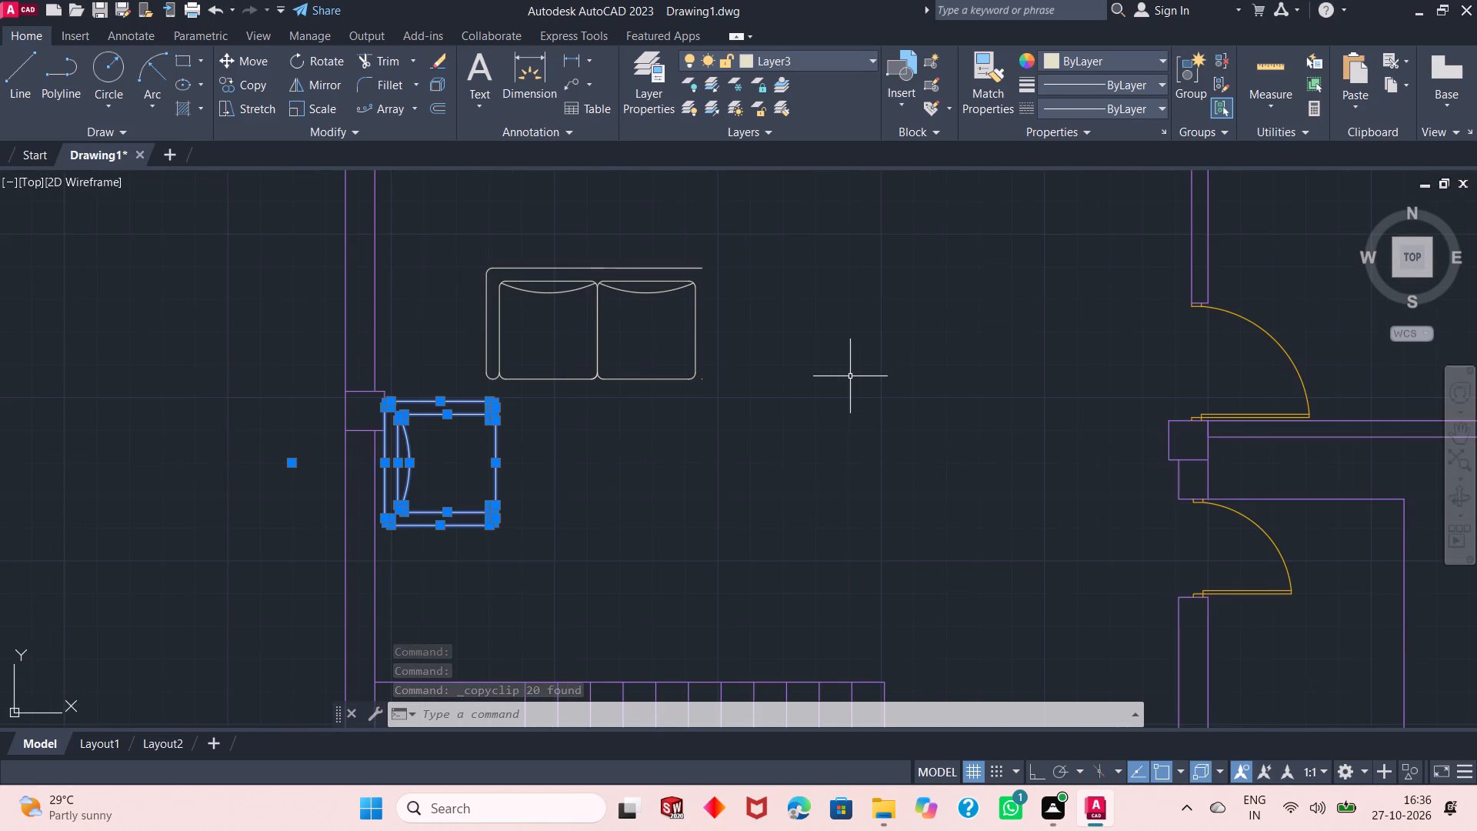
left_click(850, 376)
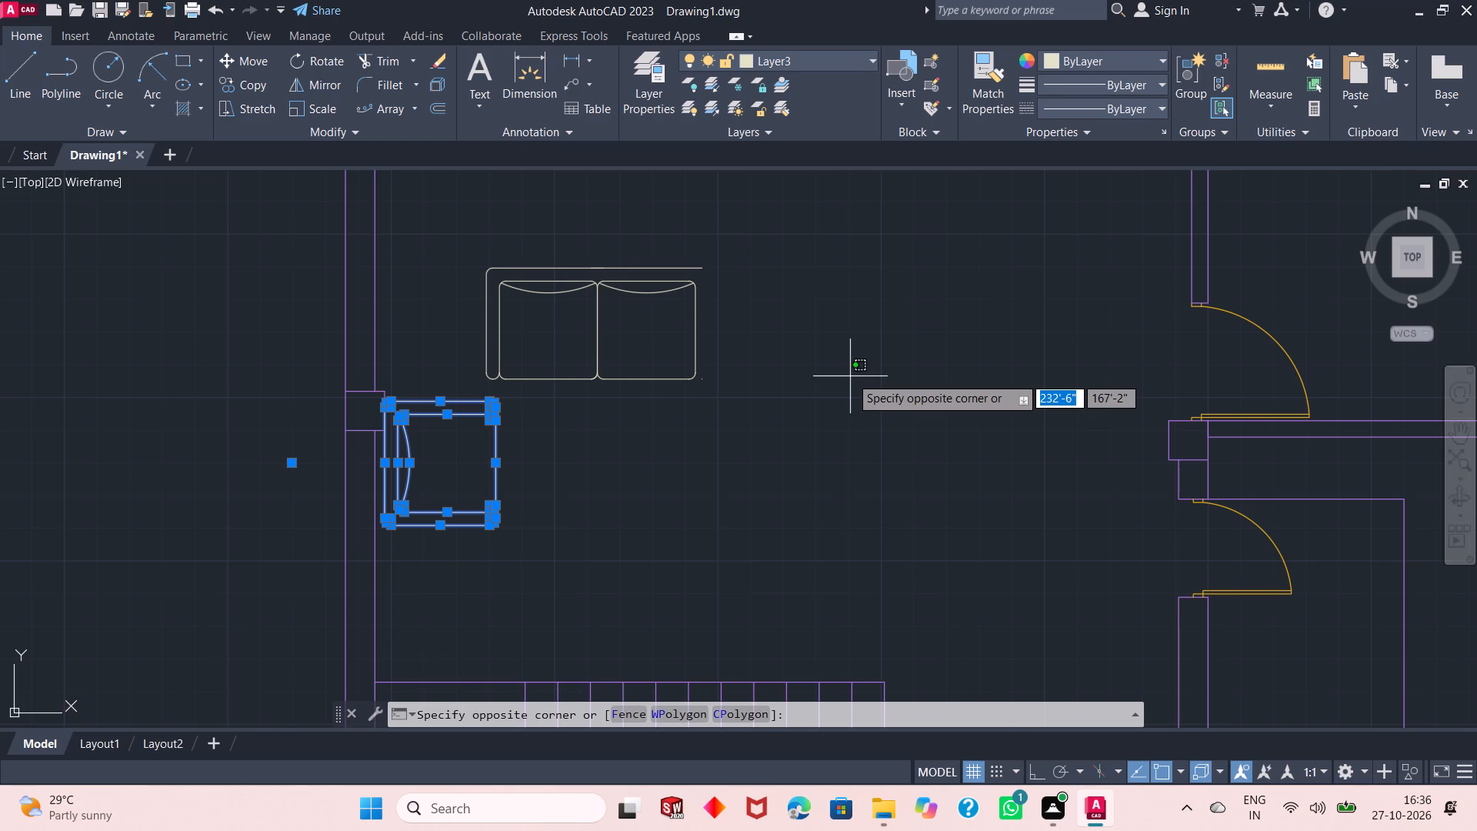
key("ctrl+v")
left_click(848, 415)
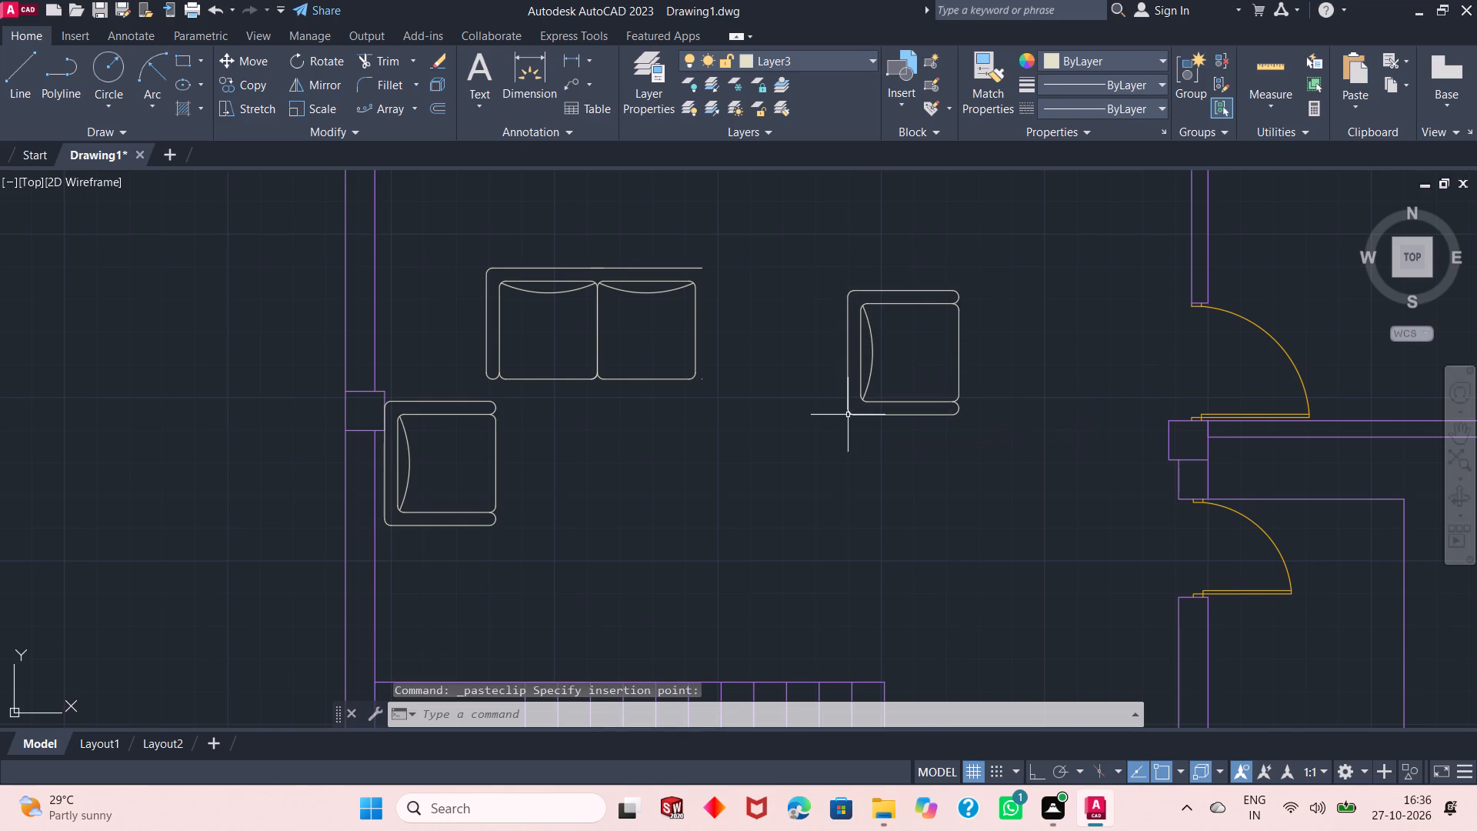
Rotate the pasted armchair a quarter turn clockwise about its lower front corner so its back is at the top.
left_click_drag(1011, 269, 845, 465)
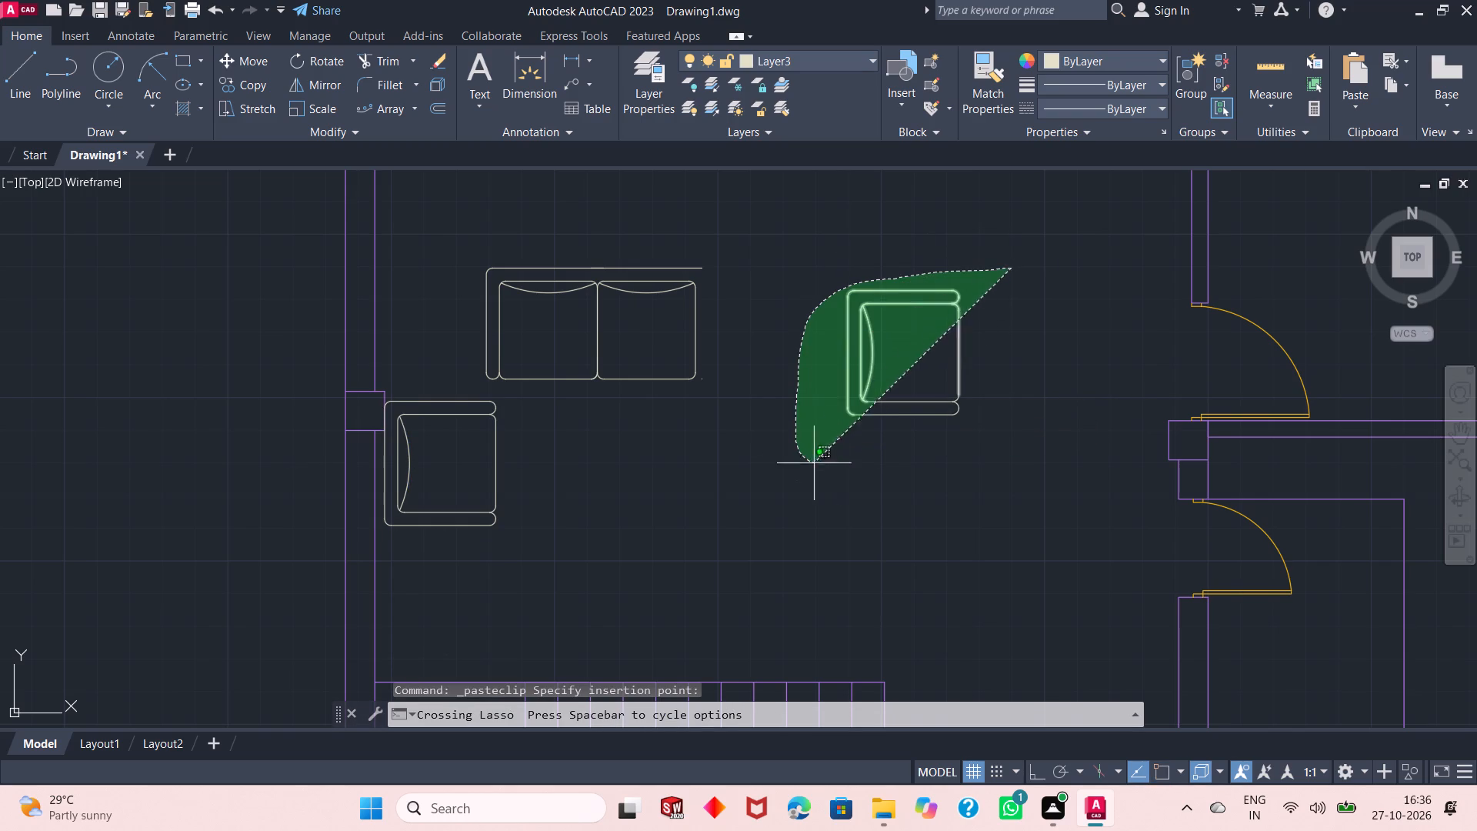
left_click_drag(845, 465, 1007, 410)
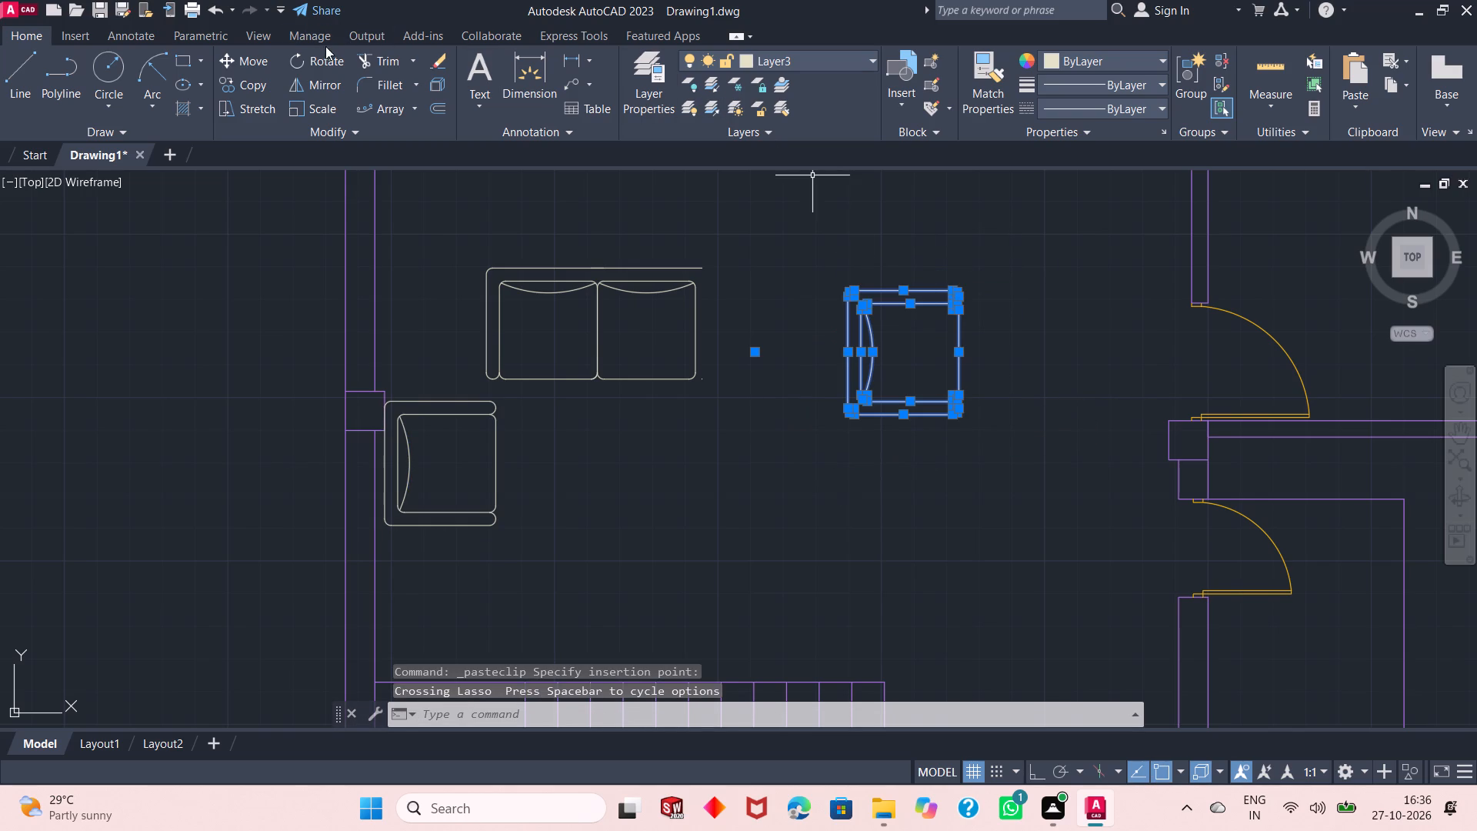
left_click(320, 62)
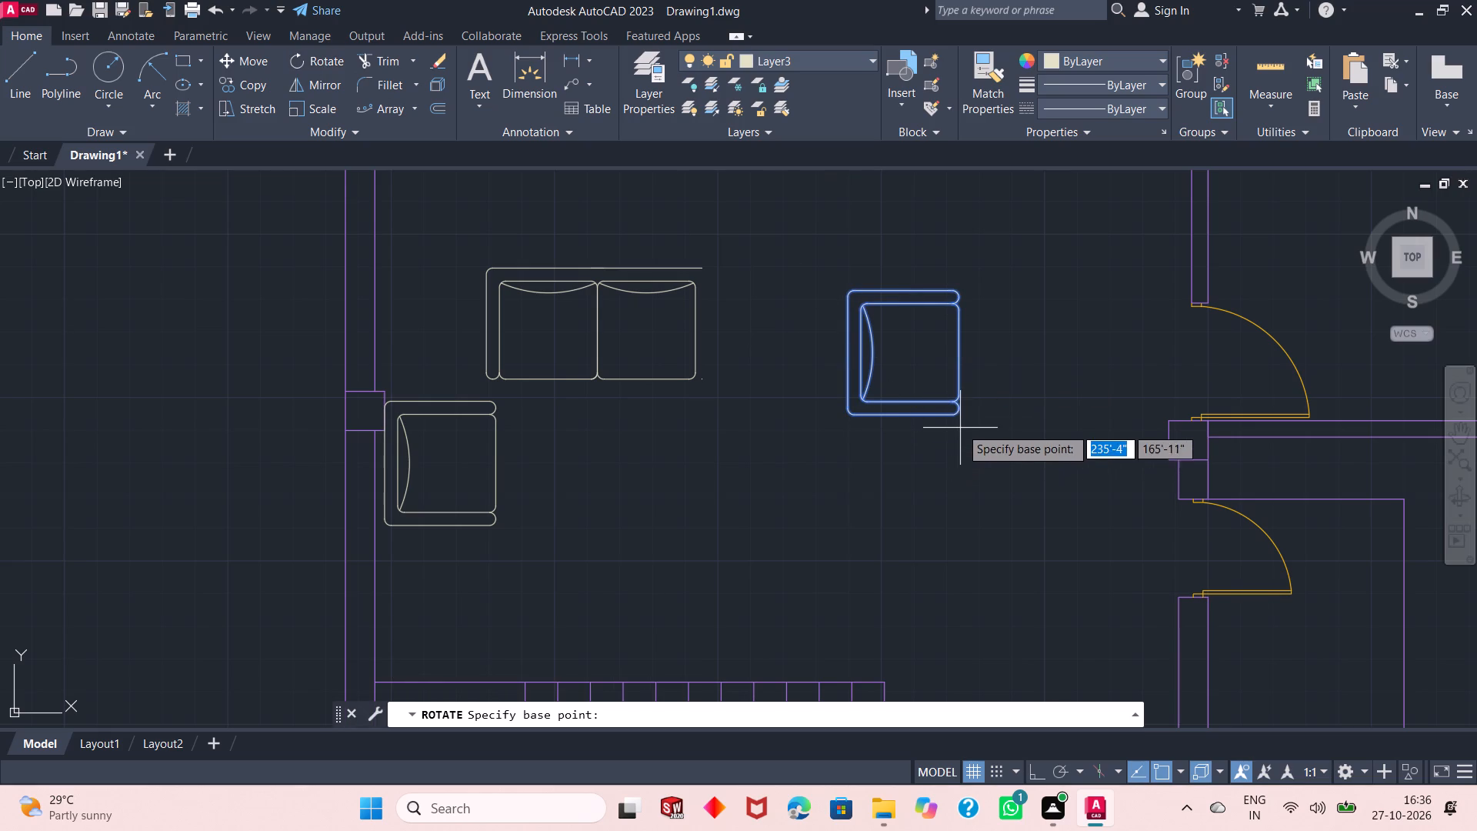
left_click(960, 412)
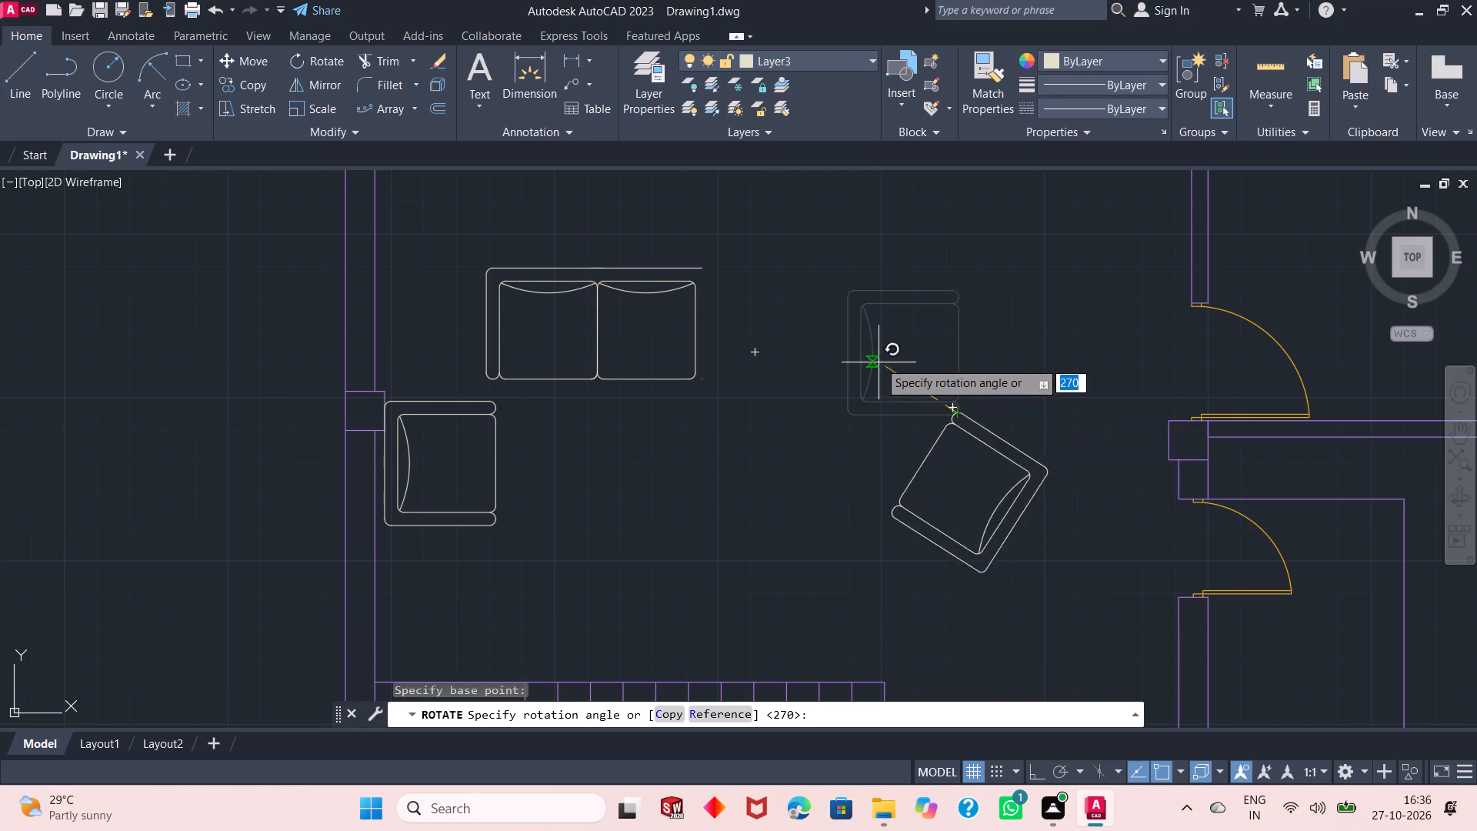
left_click(957, 518)
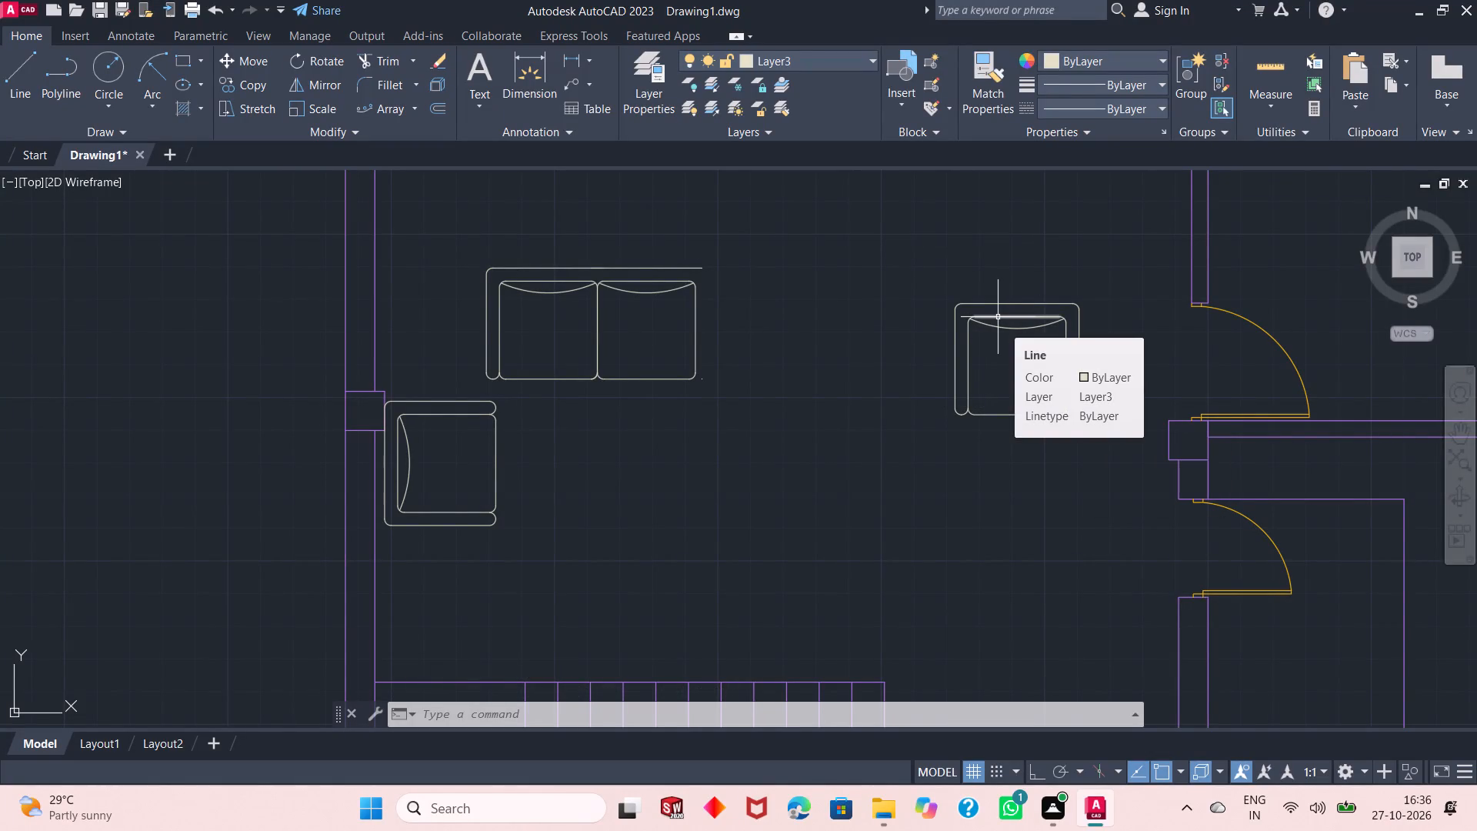
Delete the left arm of the rotated armchair: its outer line, rounded back corner and both front end arcs.
scroll(989, 363, "up", 1, "ctrl")
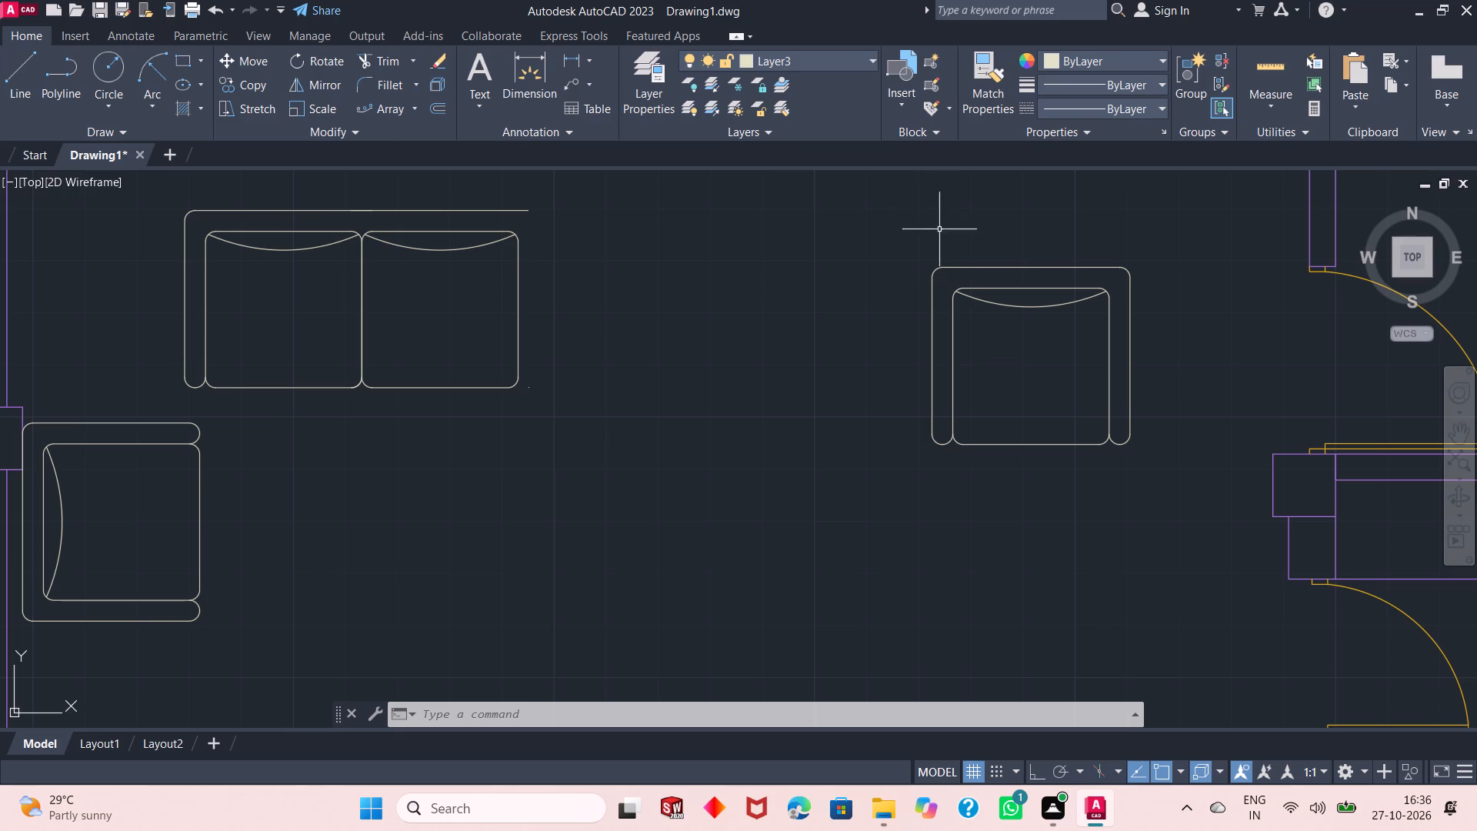
left_click(949, 264)
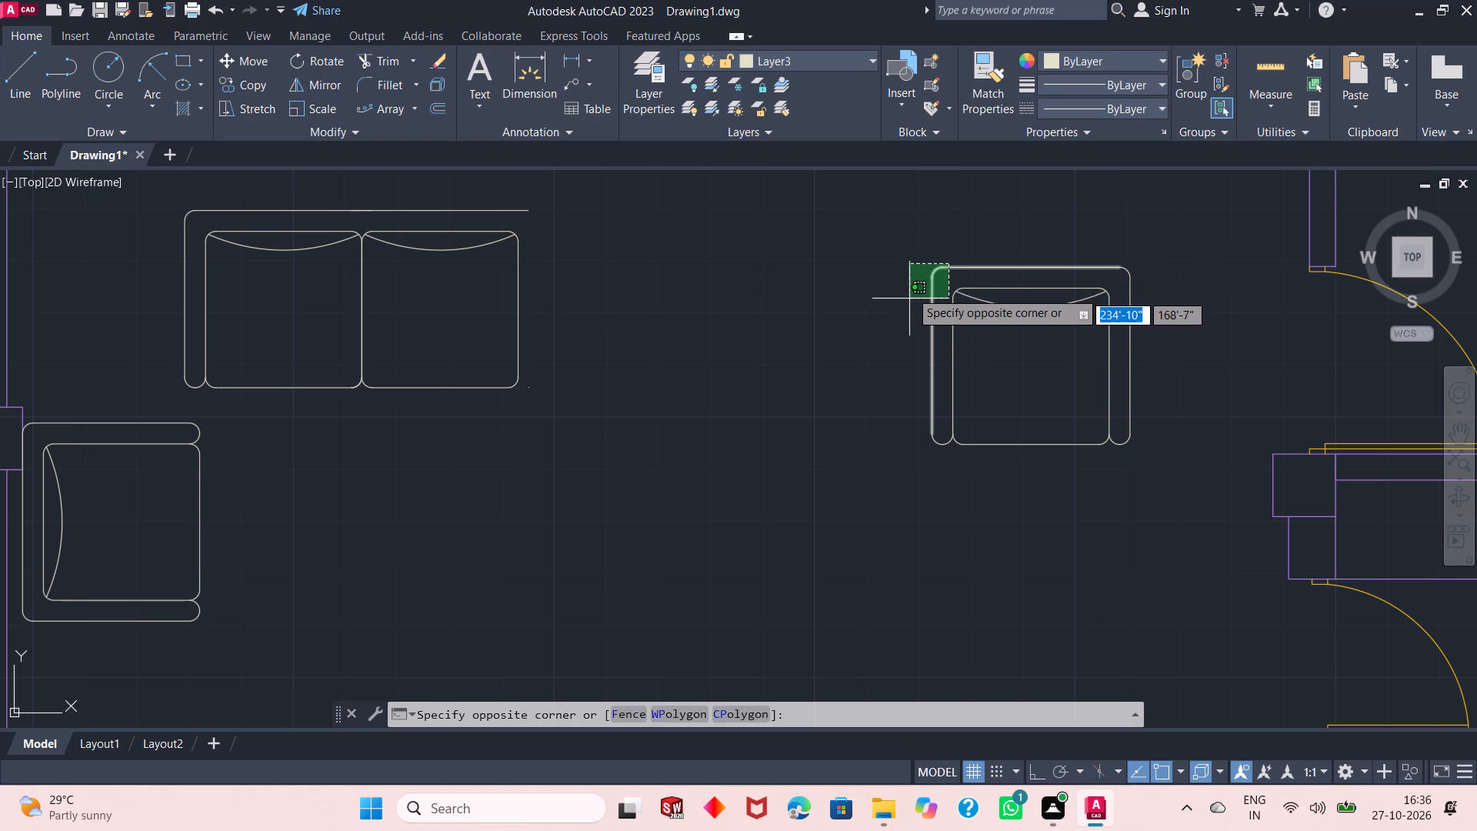
left_click(904, 255)
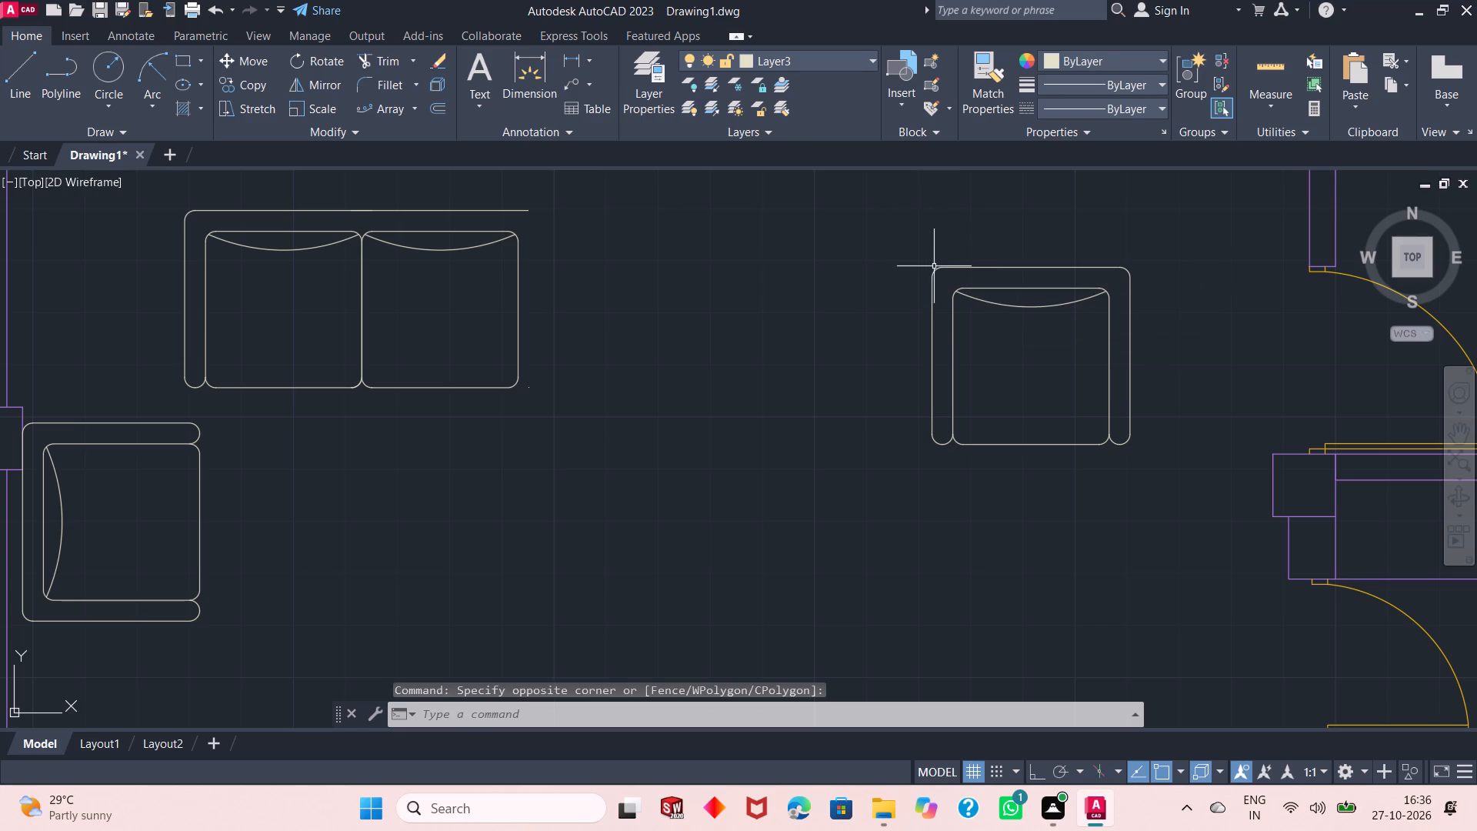
left_click(935, 262)
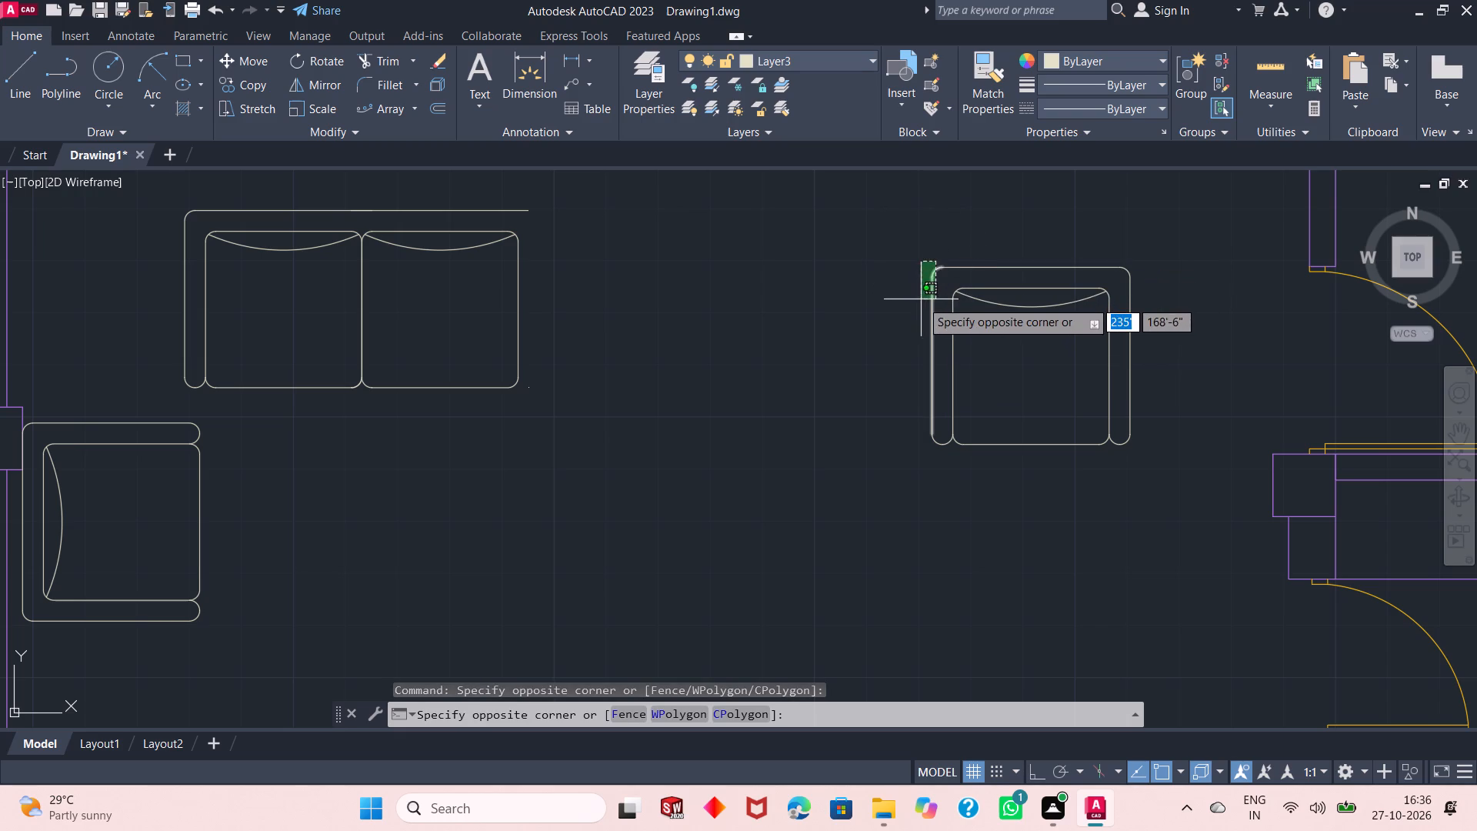
left_click(903, 462)
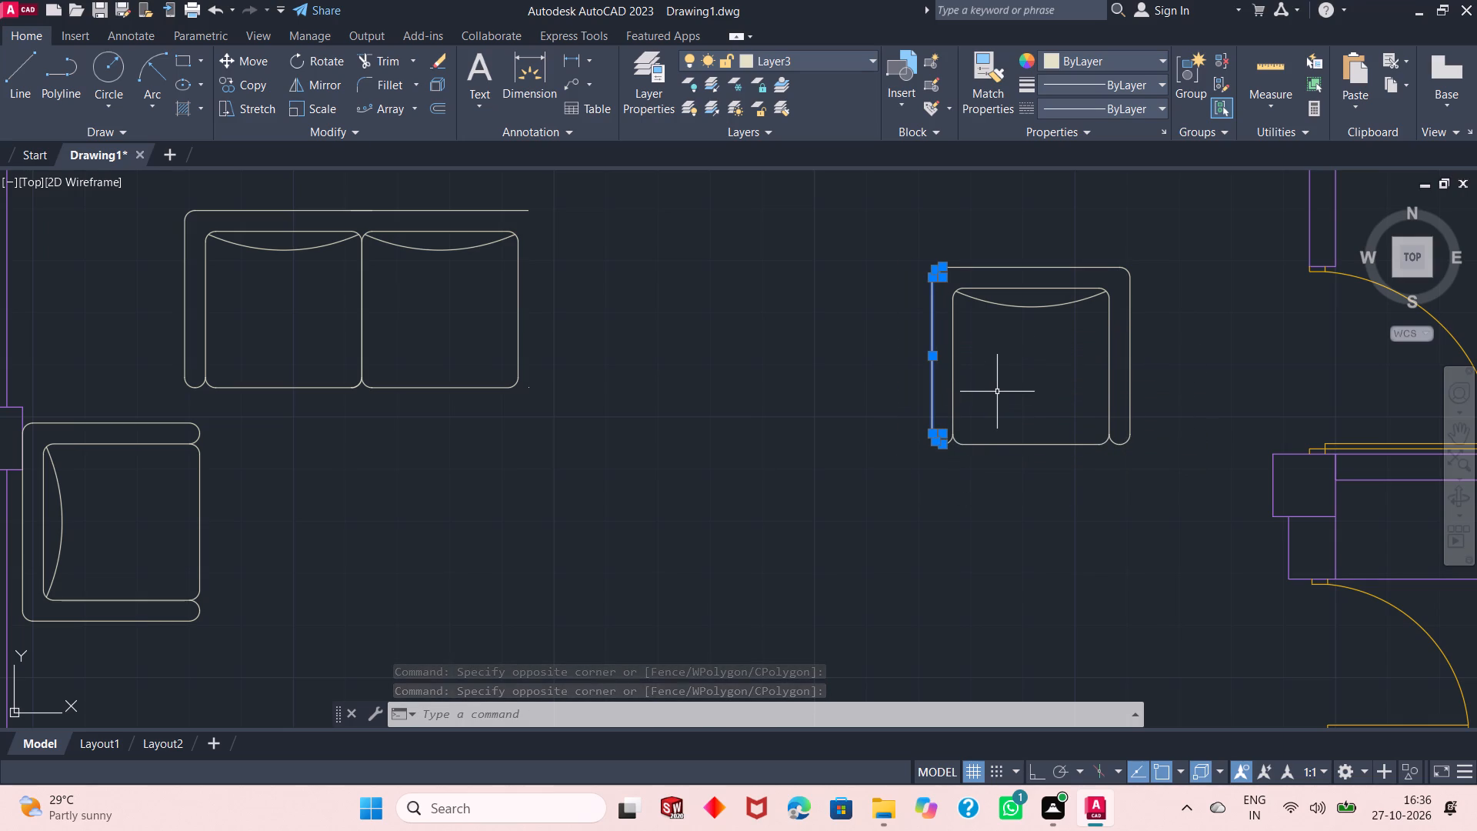
scroll(997, 392, "up", 1, "ctrl")
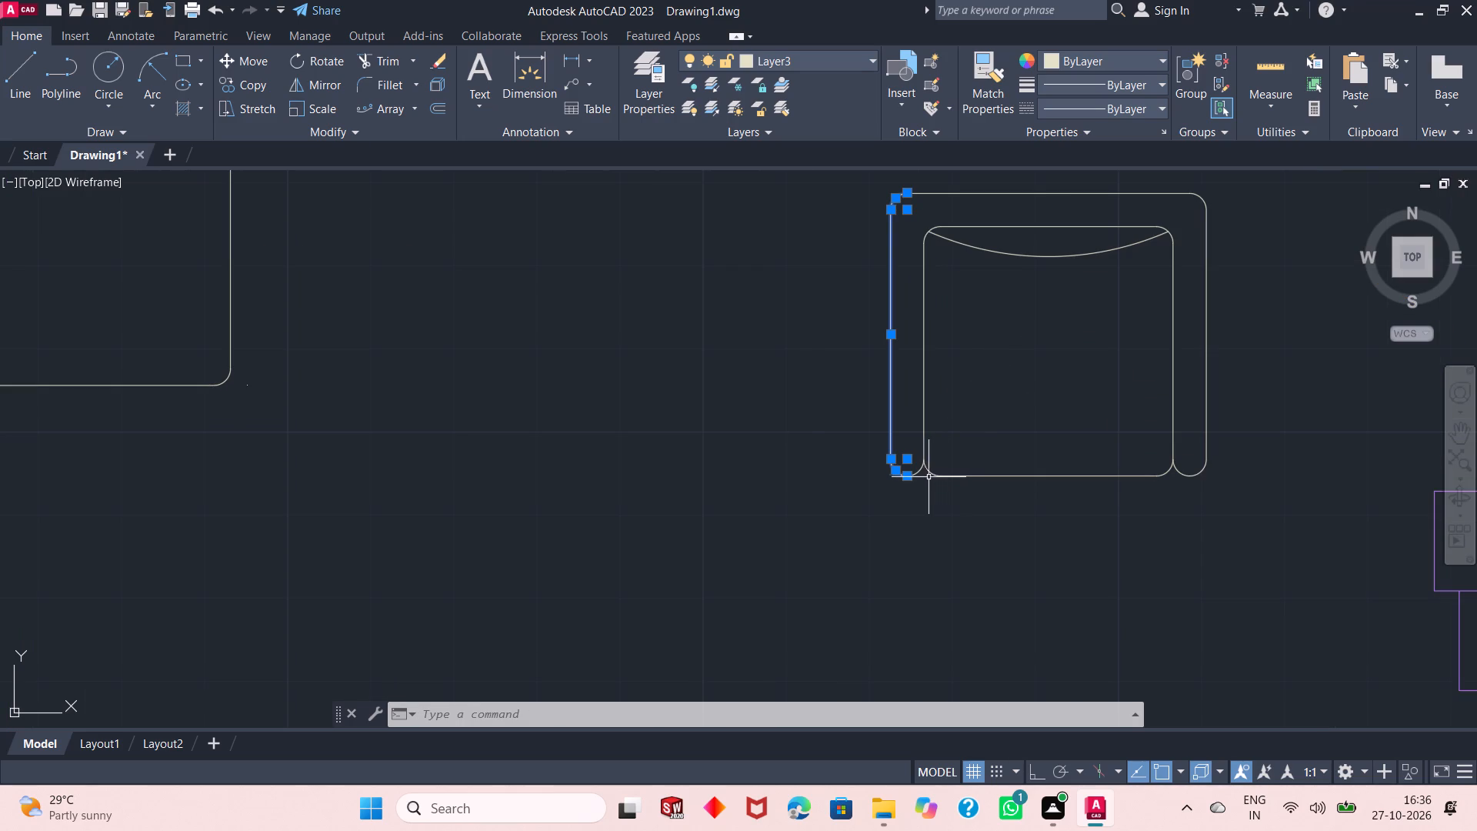
left_click(919, 475)
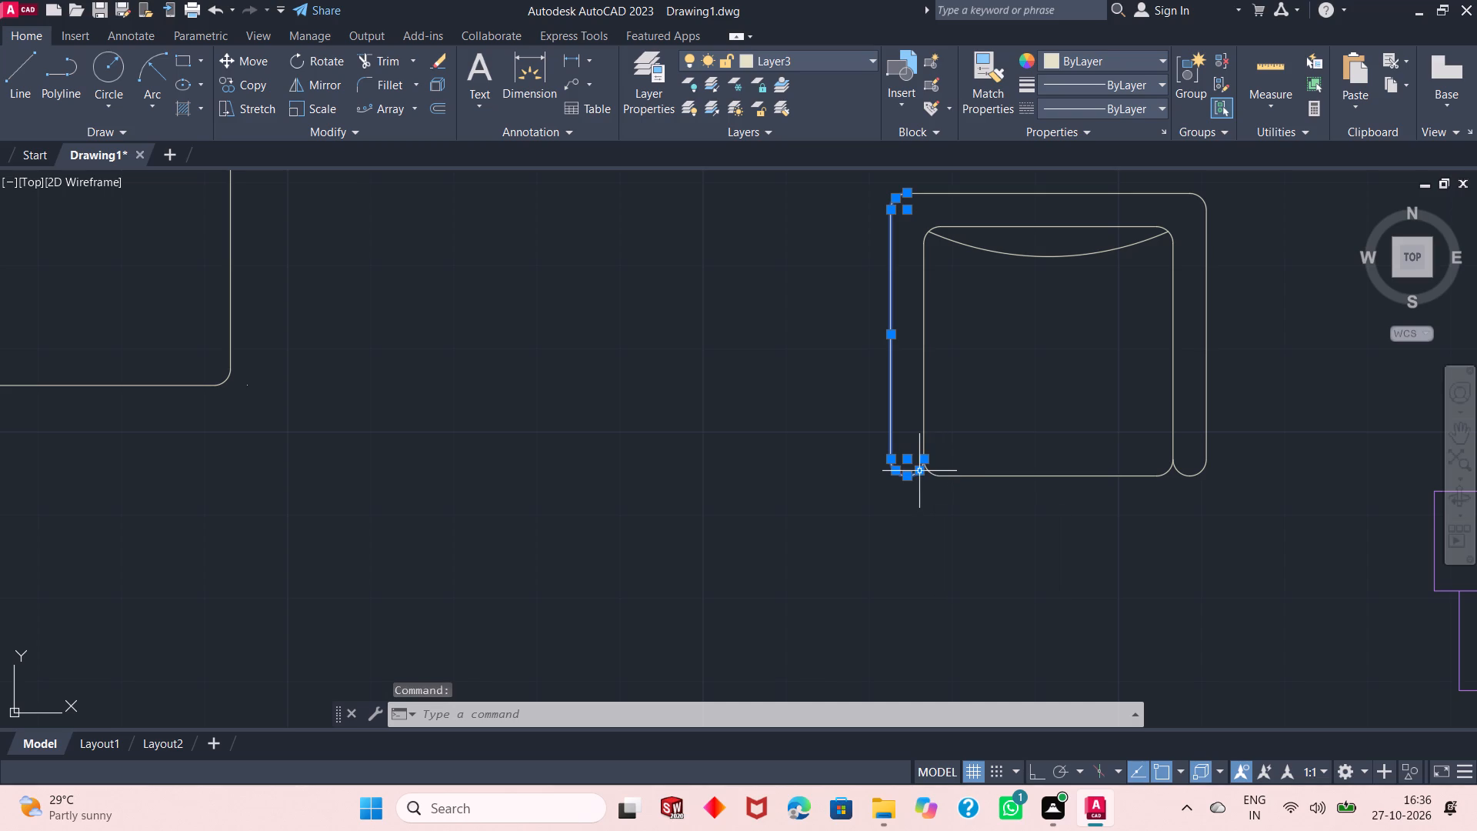
key("Delete")
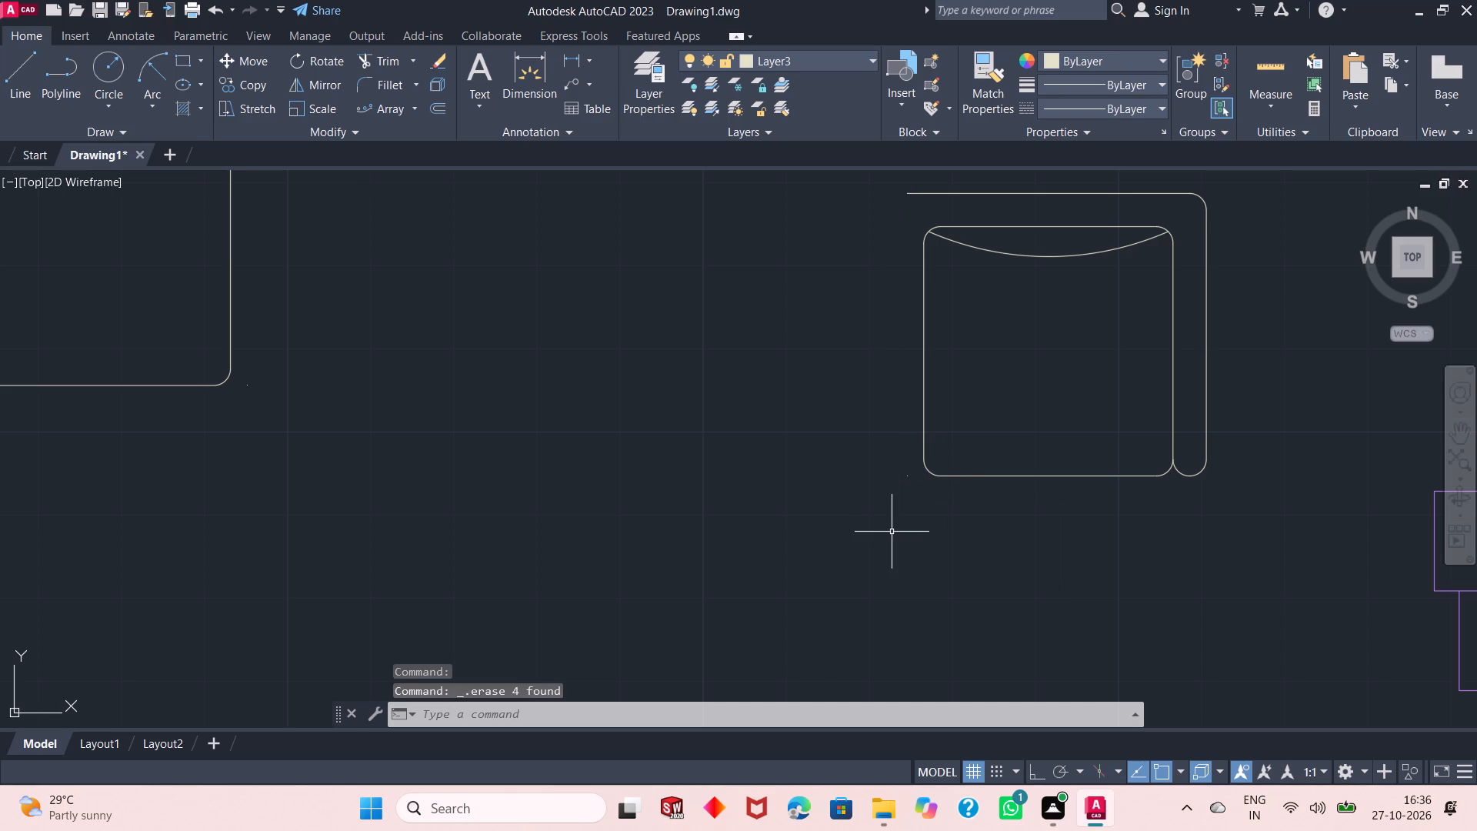
Move the one-armed seat about 7'-0" left, snapping its cushion against the second cushion's right side as the sofa's third seat.
scroll(879, 520, "down", 1, "ctrl")
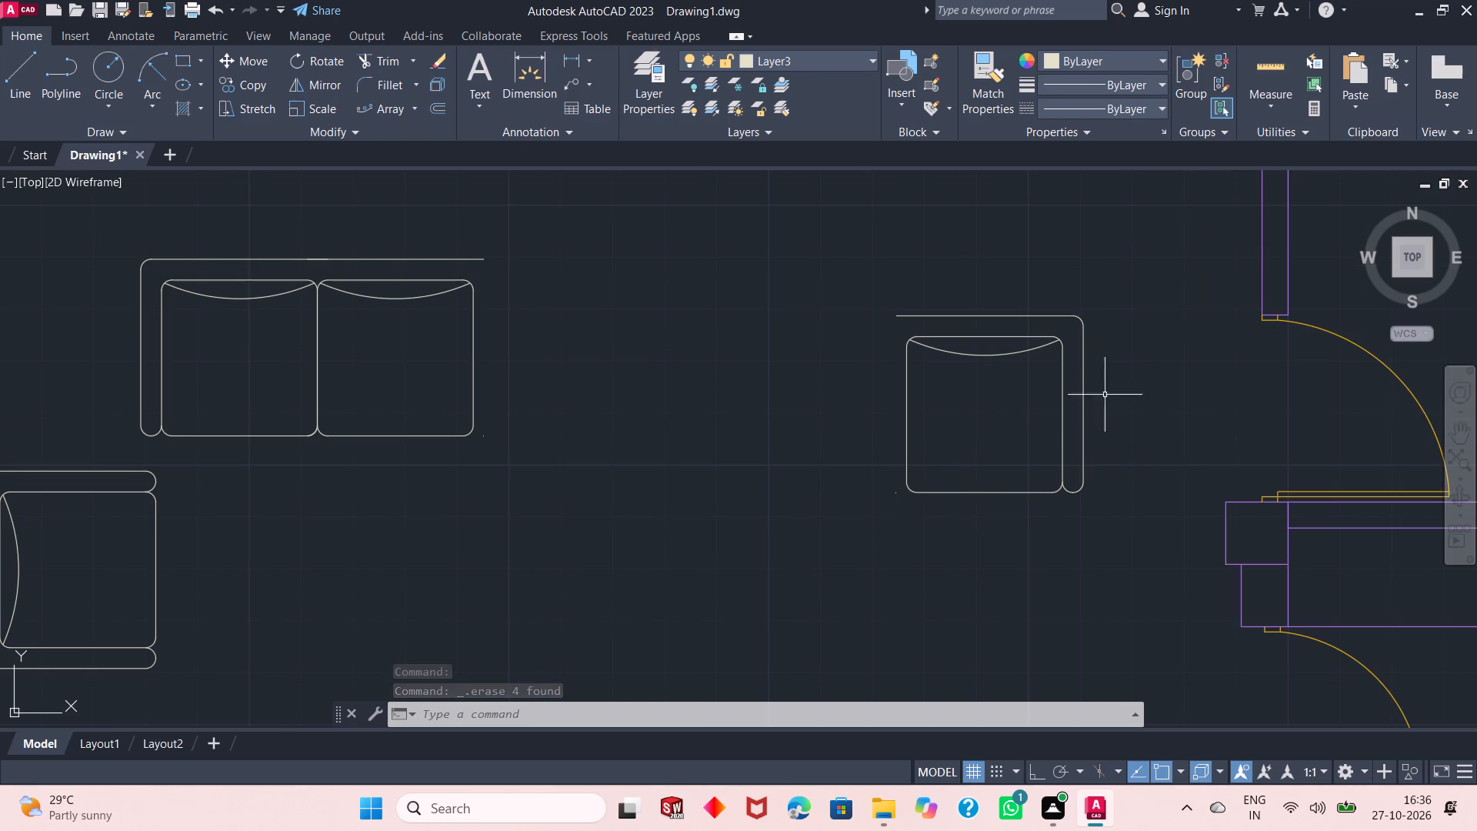
left_click(1126, 276)
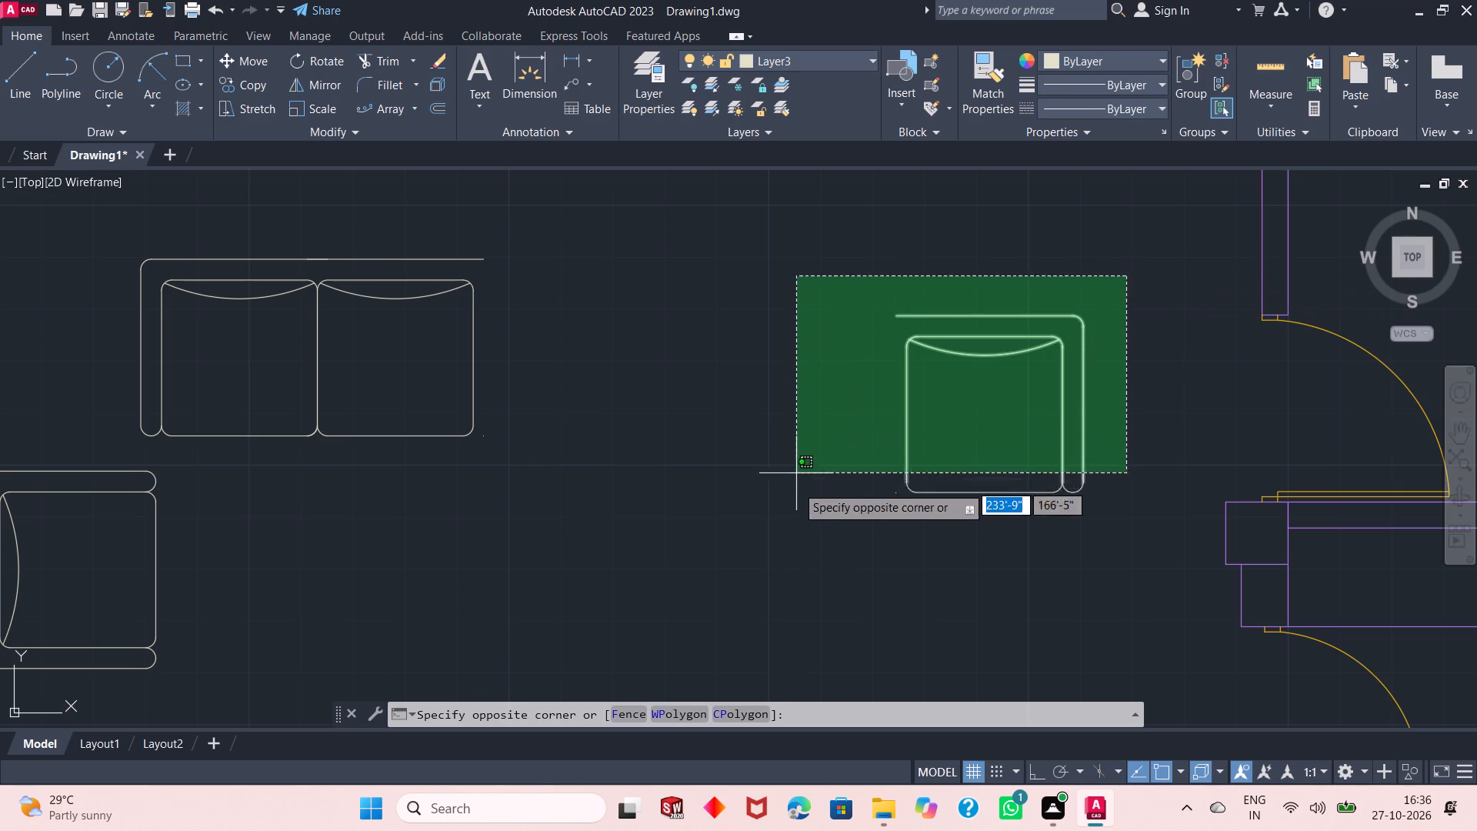
left_click(799, 529)
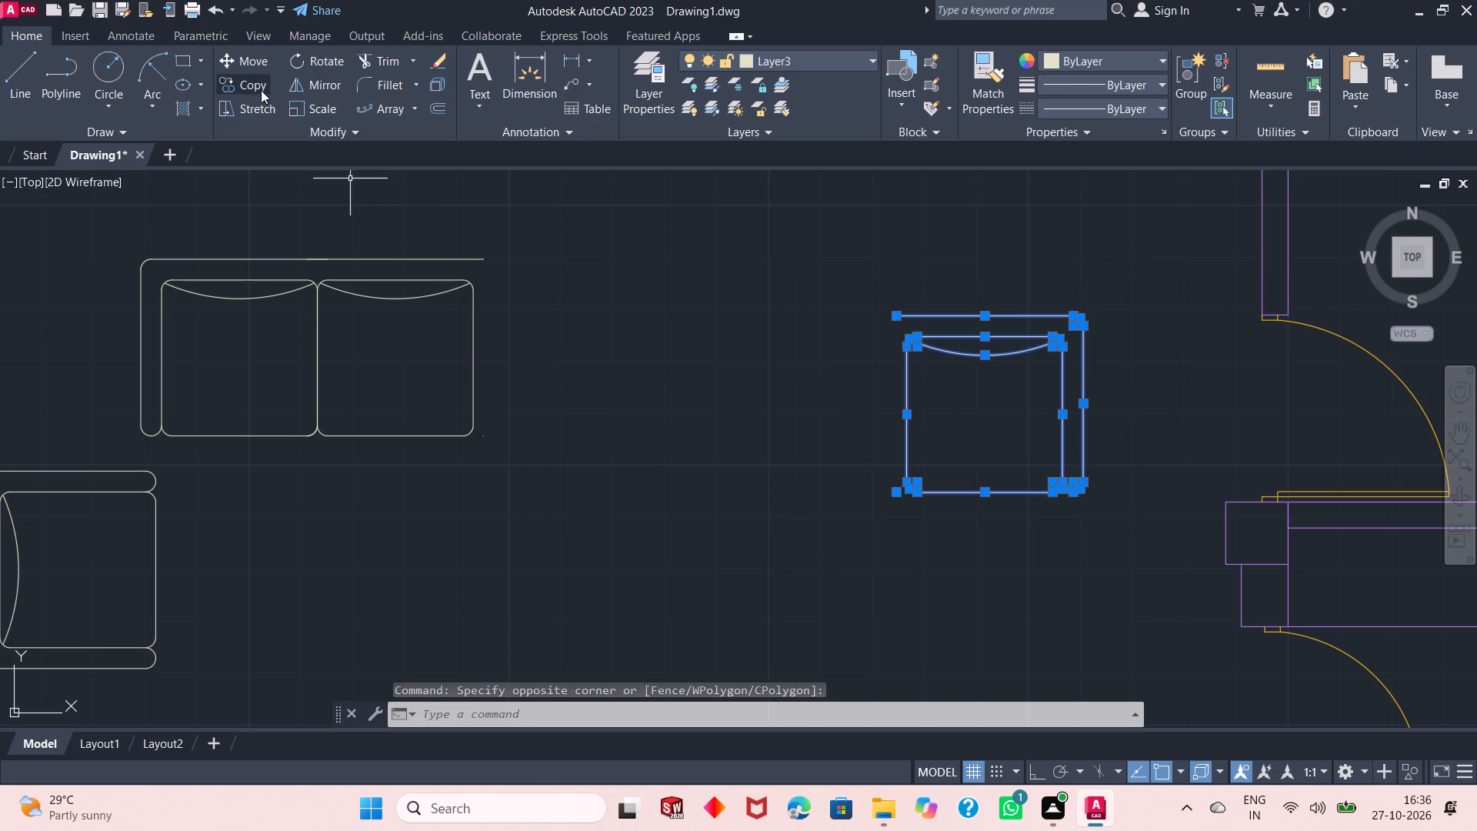
left_click(257, 66)
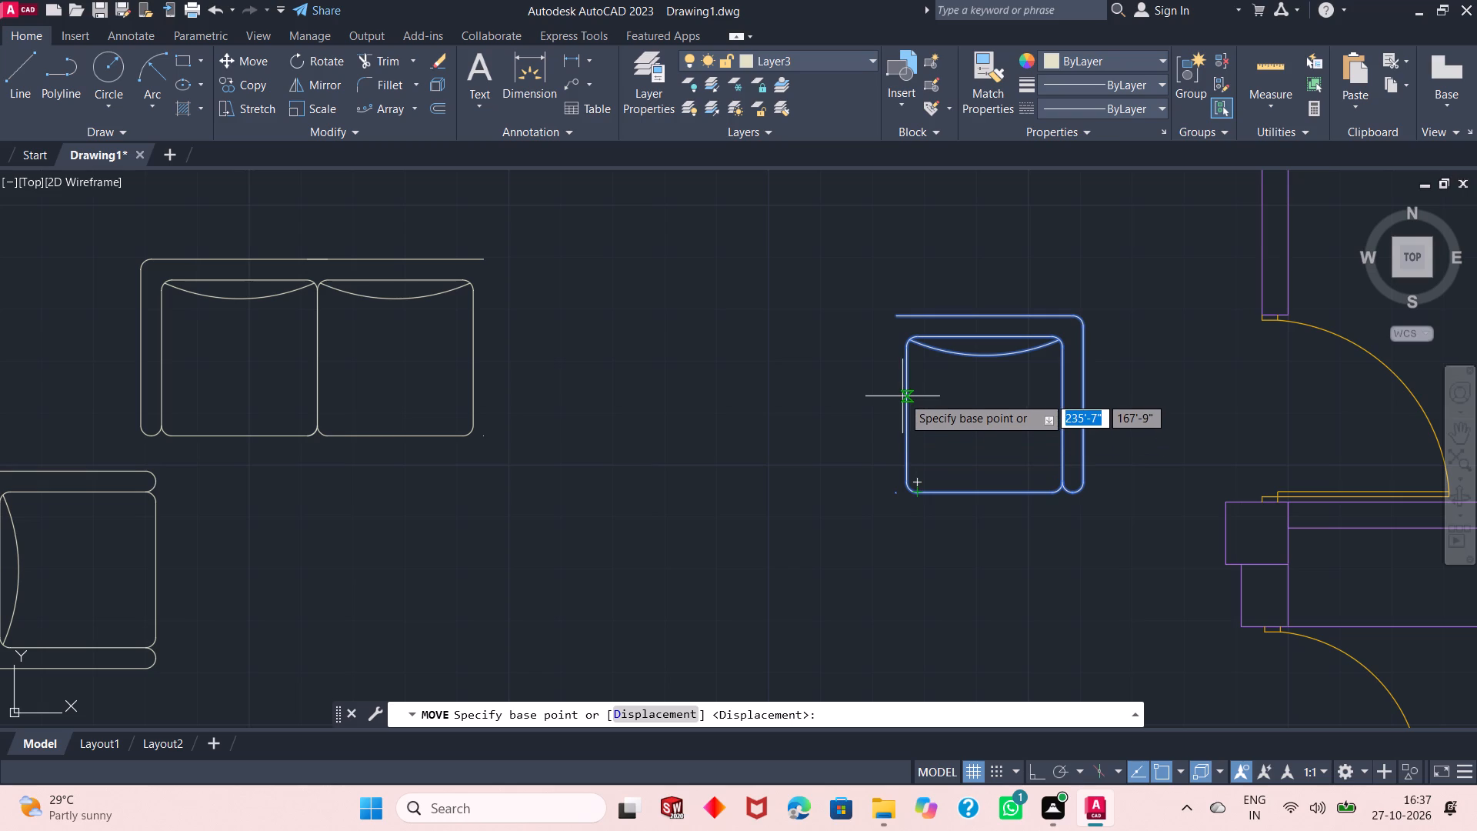
left_click(909, 344)
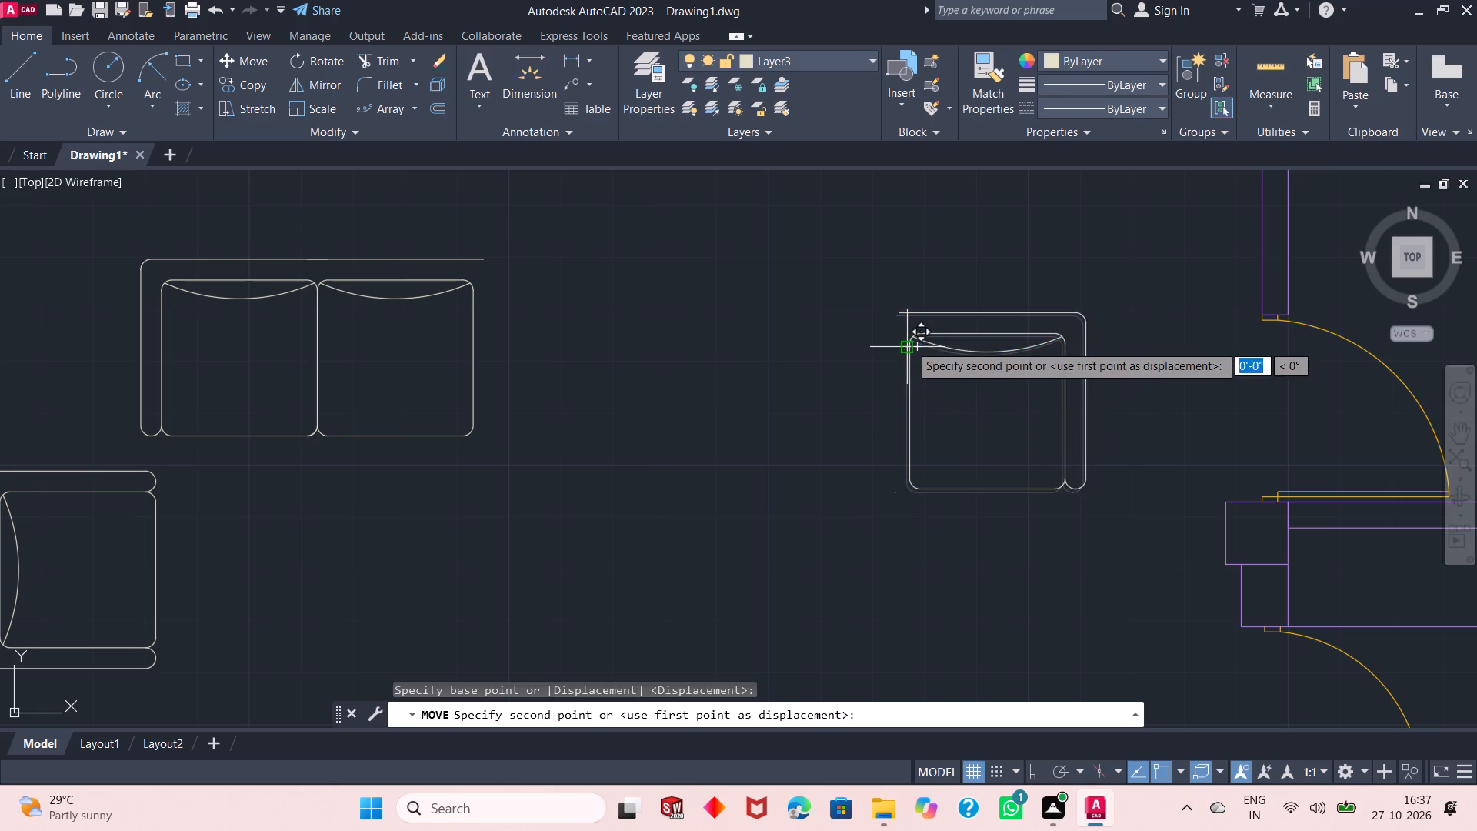
left_click(478, 292)
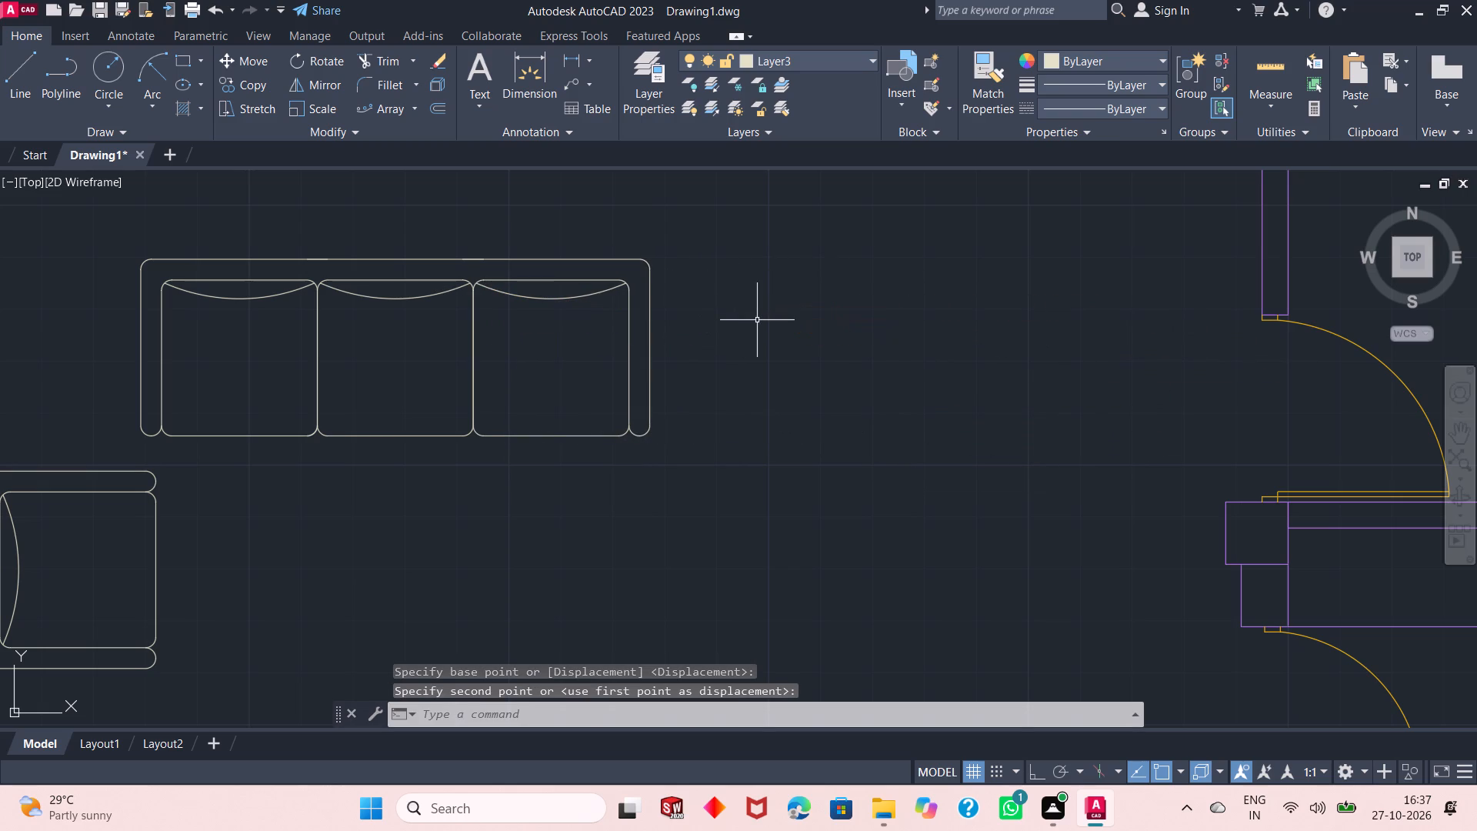
Select the armchair at the wall, below the three-seat sofa.
scroll(758, 320, "down", 1, "ctrl")
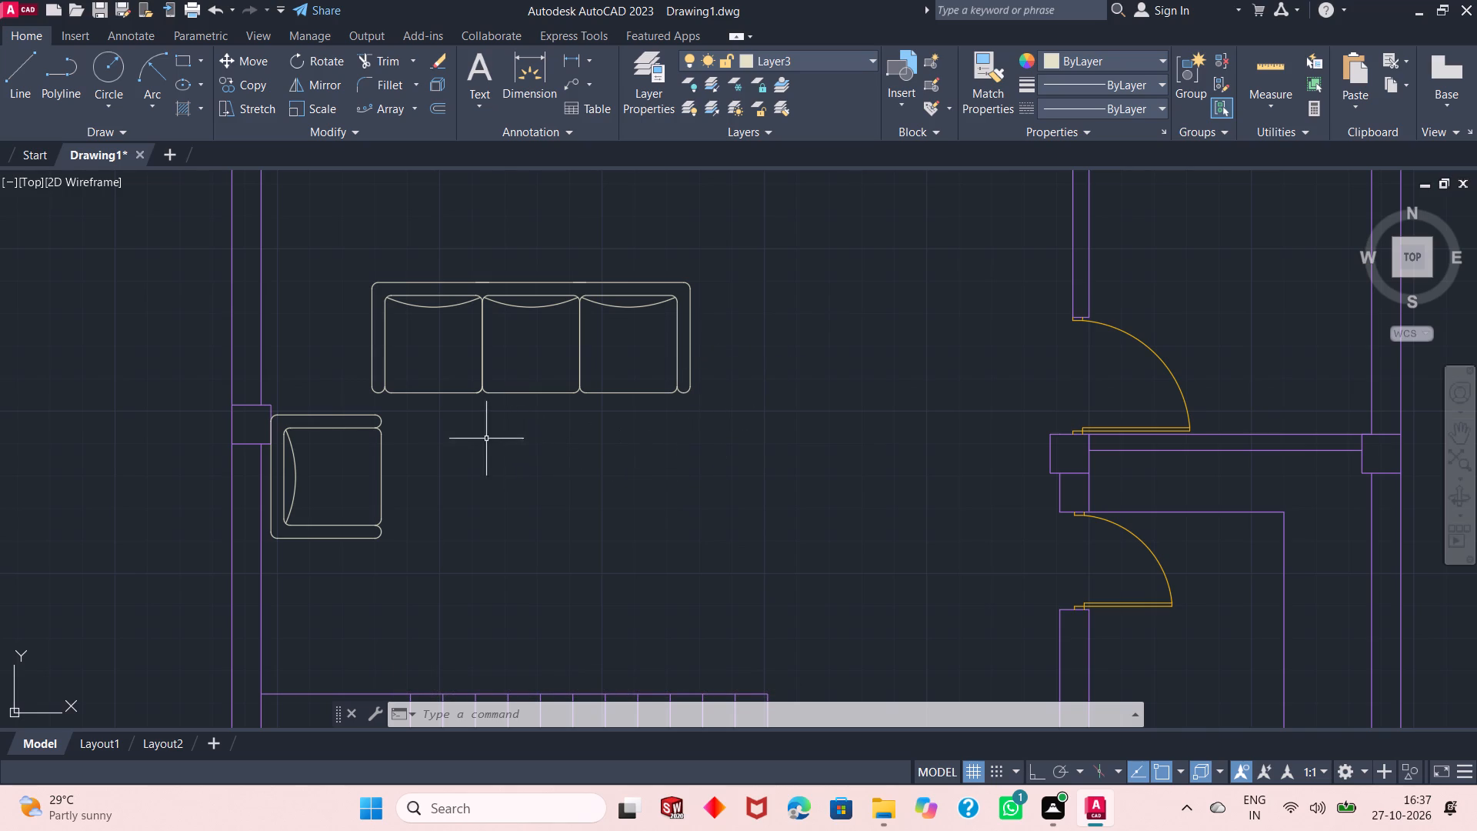
left_click_drag(402, 409, 311, 424)
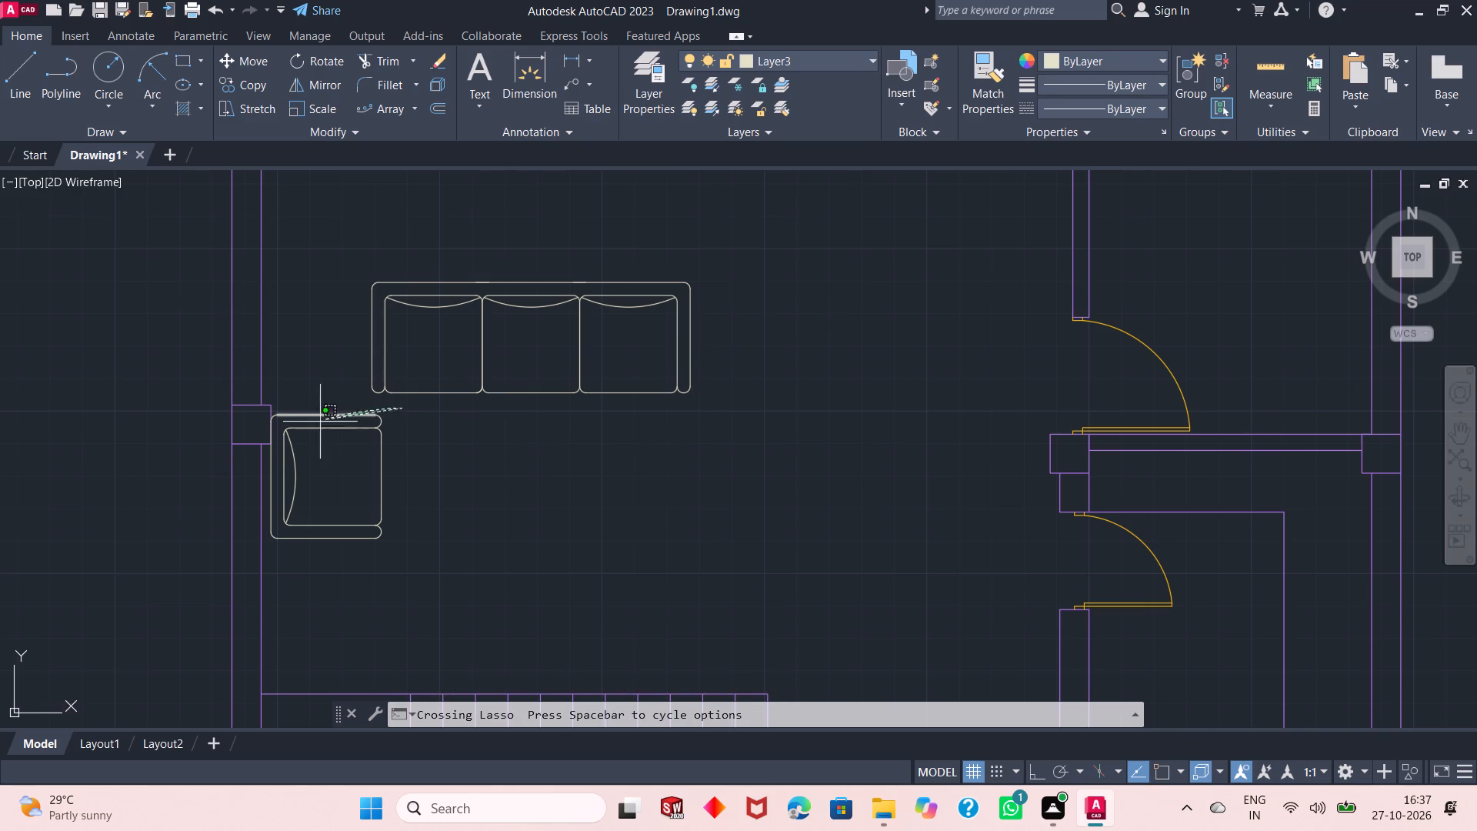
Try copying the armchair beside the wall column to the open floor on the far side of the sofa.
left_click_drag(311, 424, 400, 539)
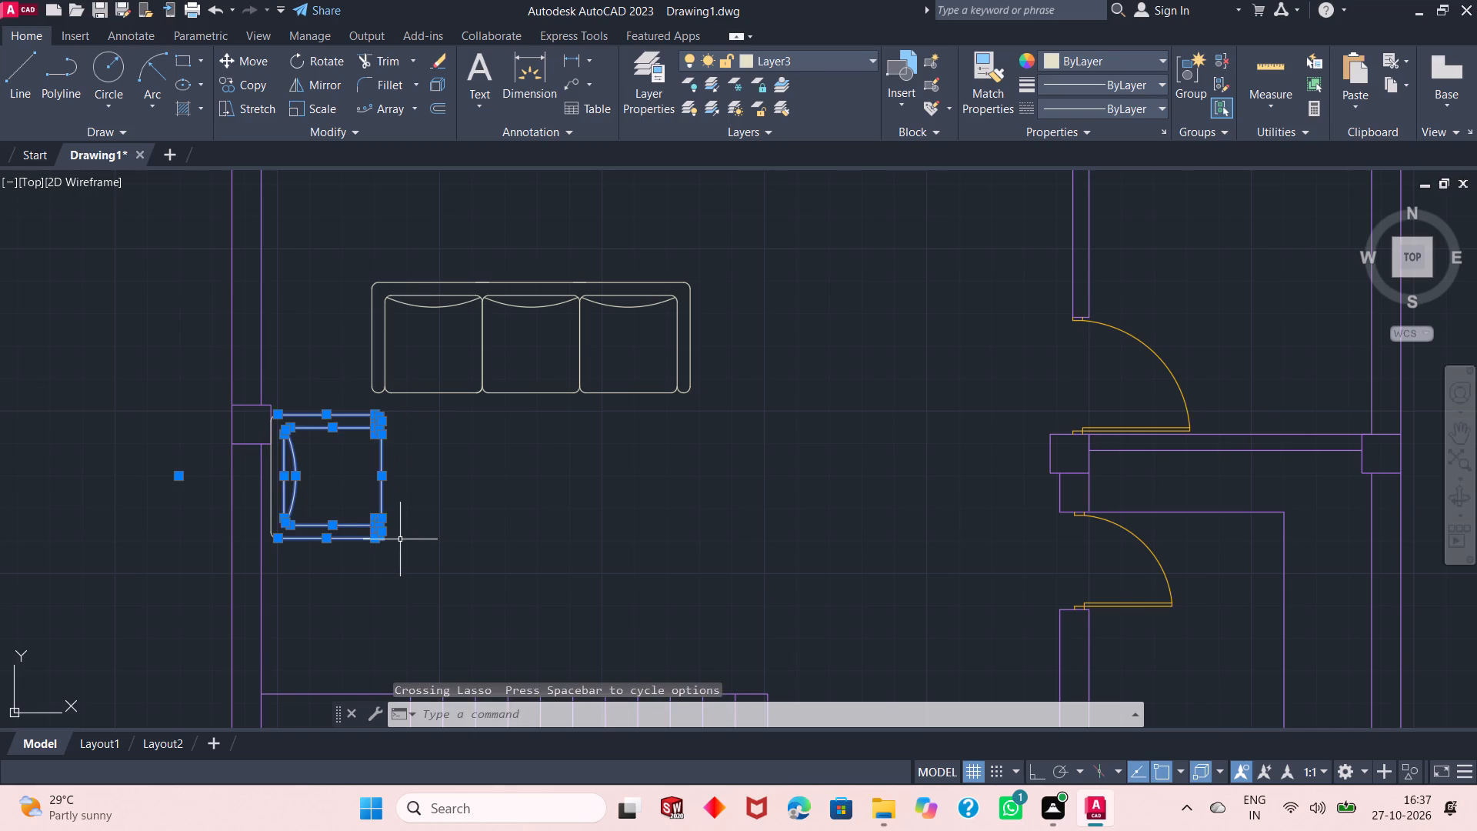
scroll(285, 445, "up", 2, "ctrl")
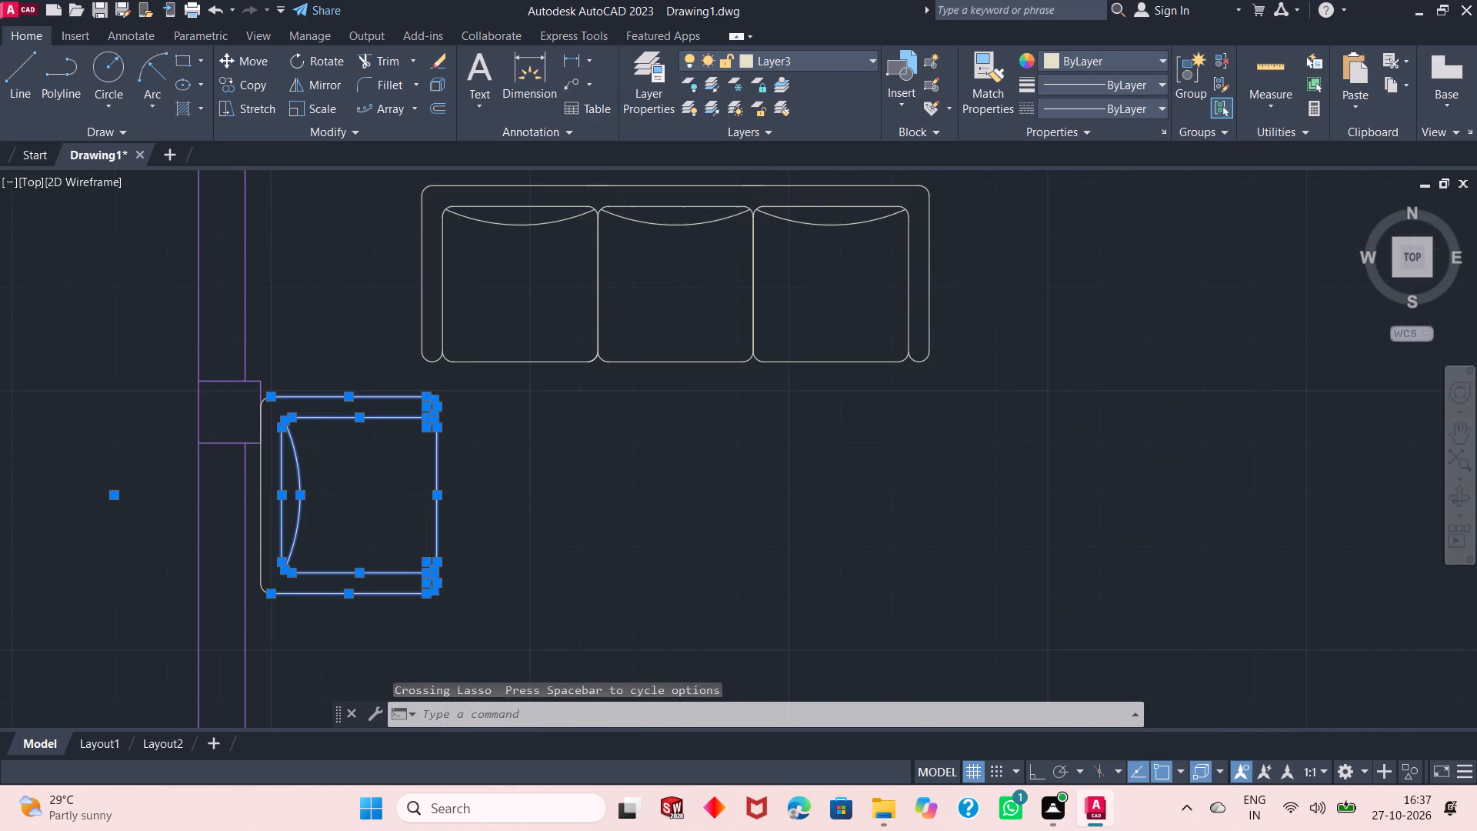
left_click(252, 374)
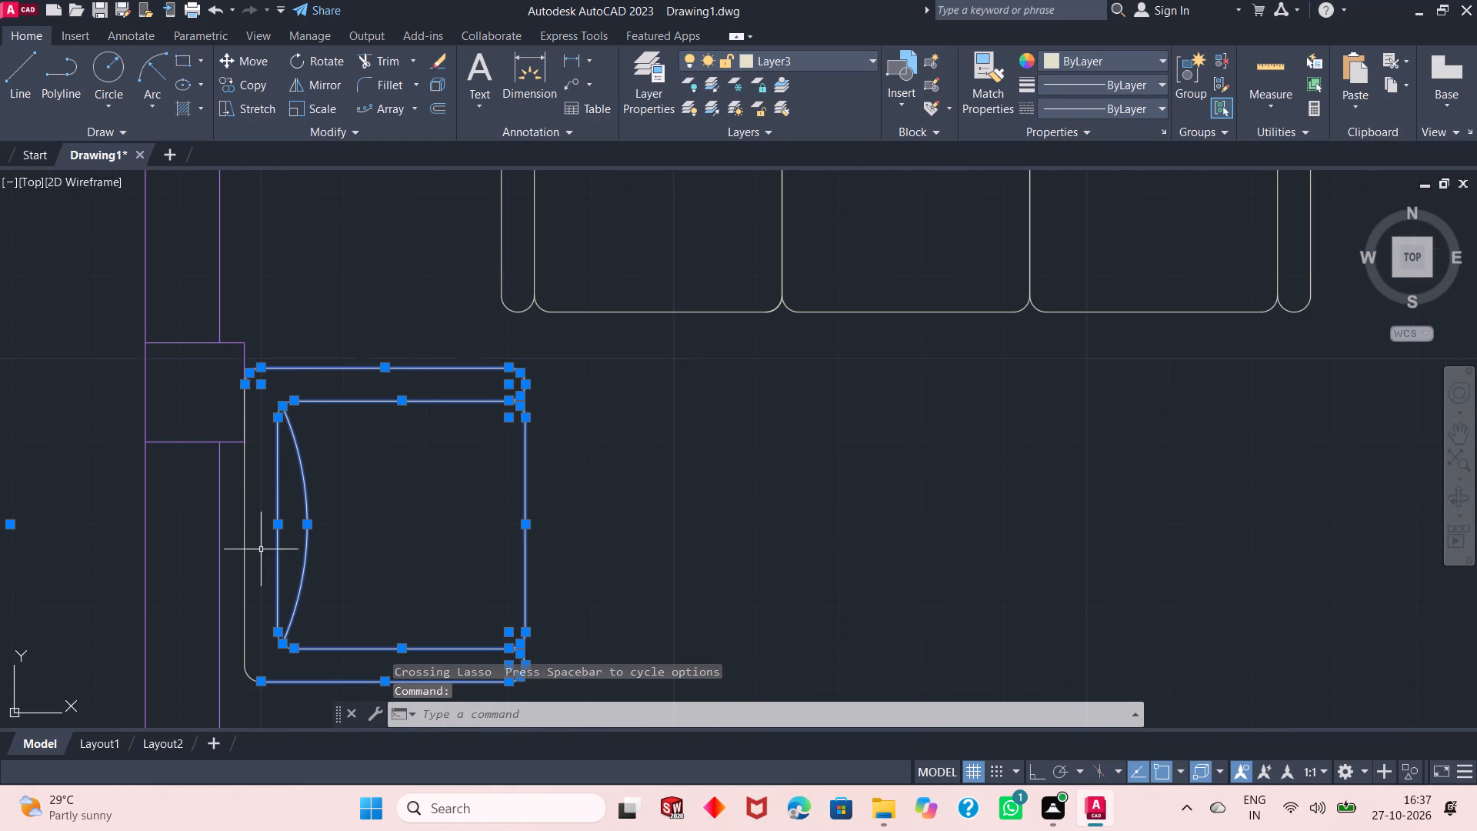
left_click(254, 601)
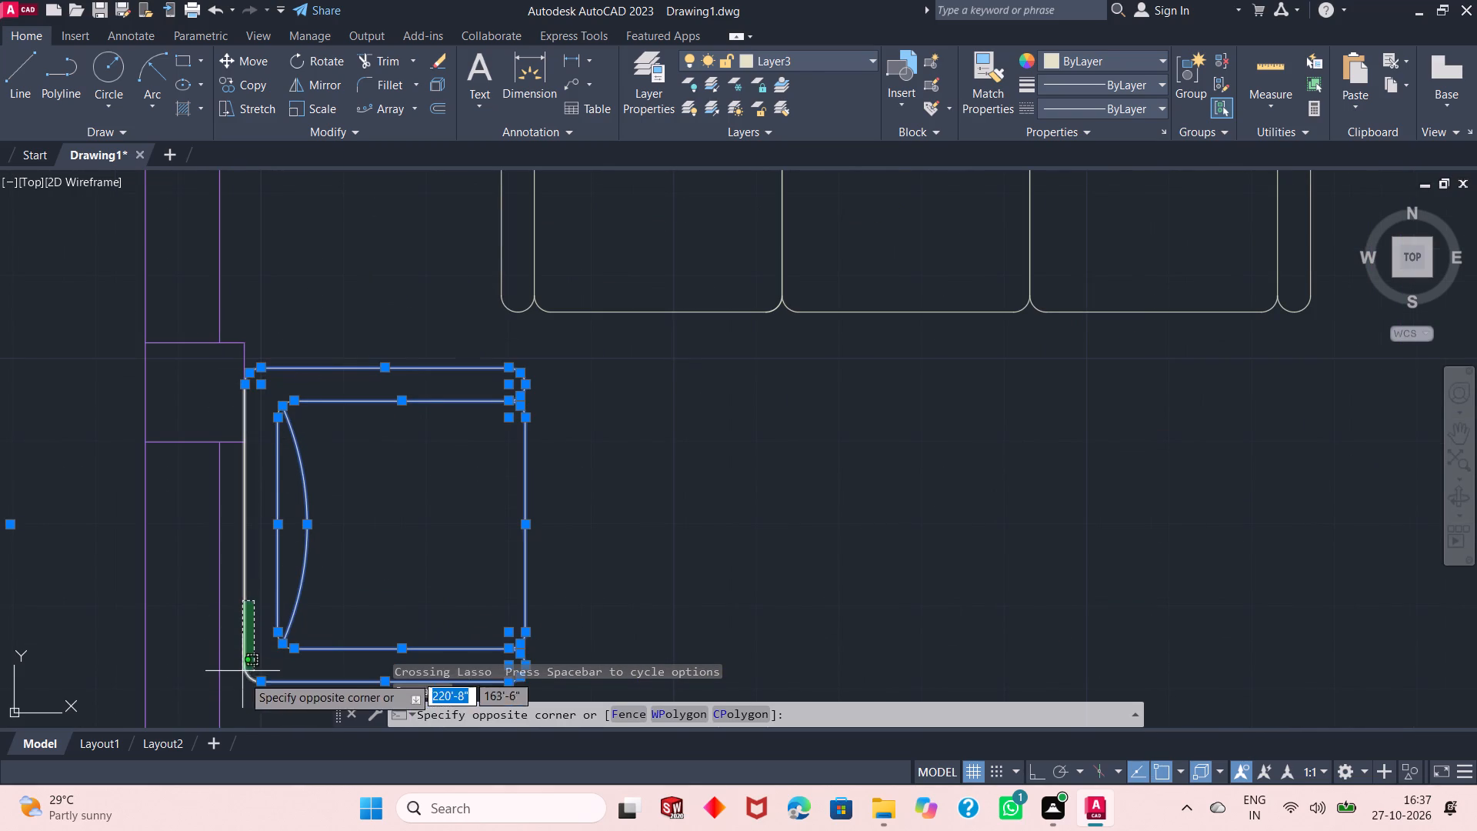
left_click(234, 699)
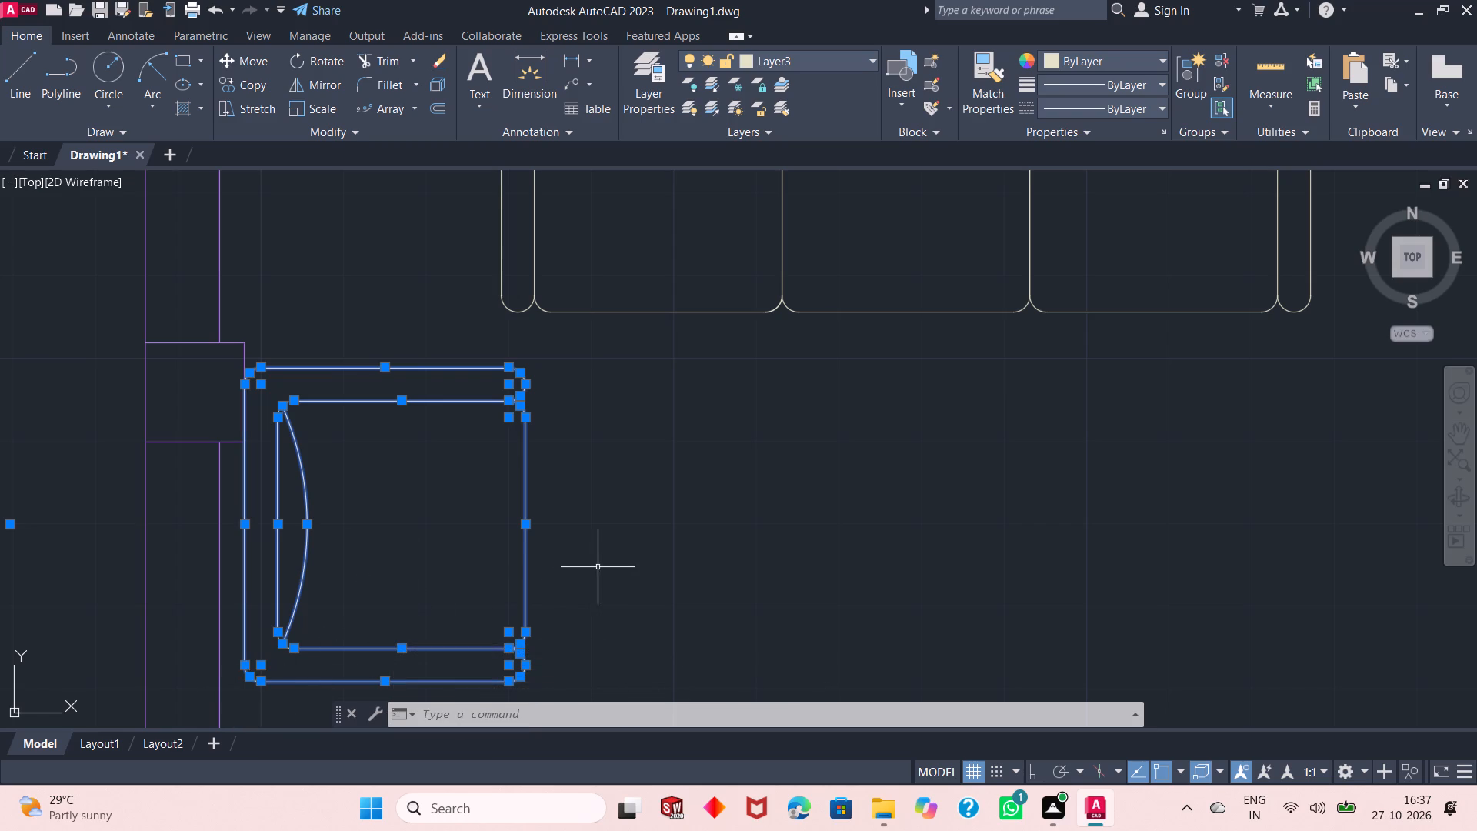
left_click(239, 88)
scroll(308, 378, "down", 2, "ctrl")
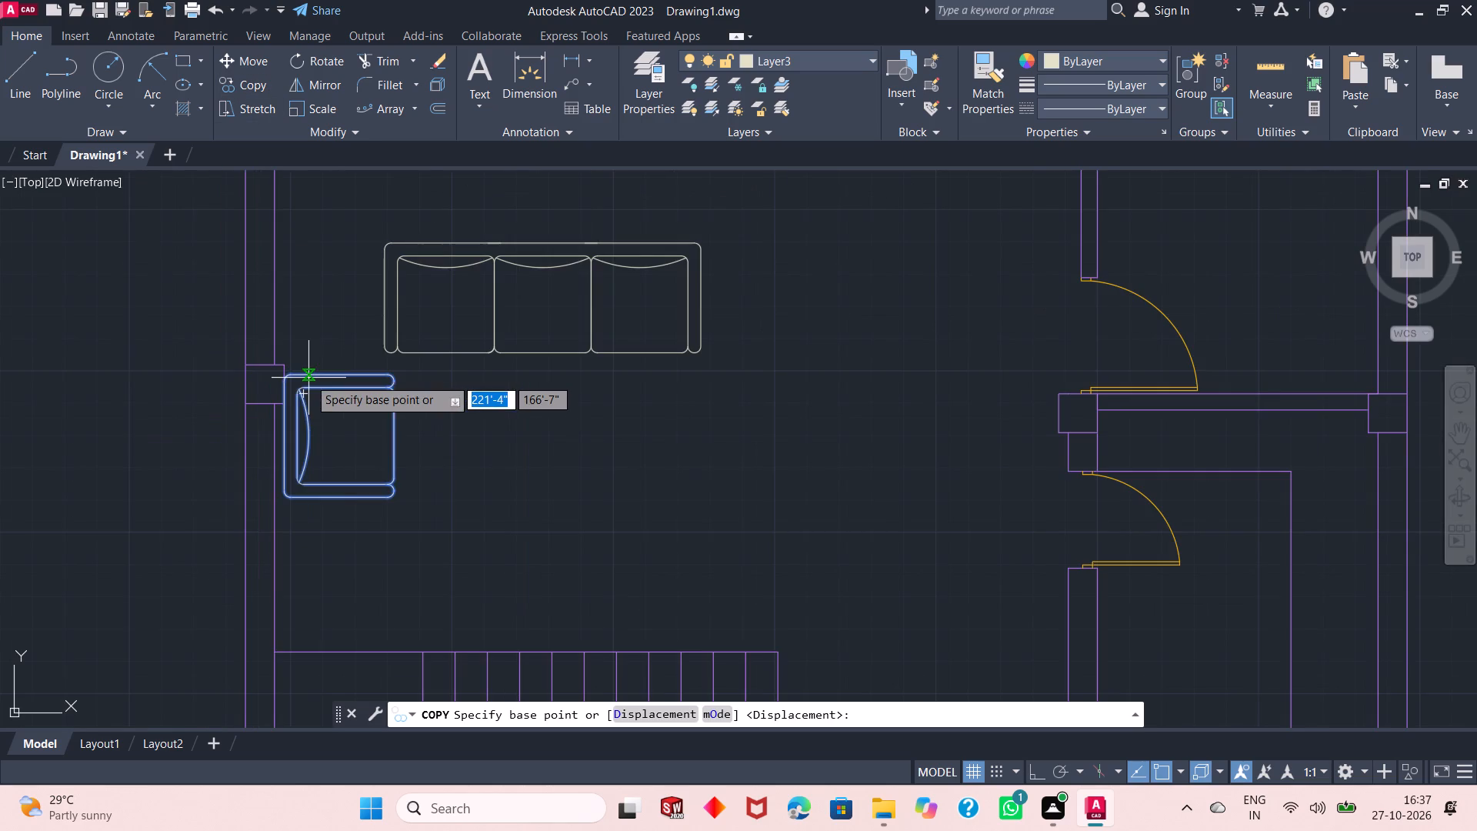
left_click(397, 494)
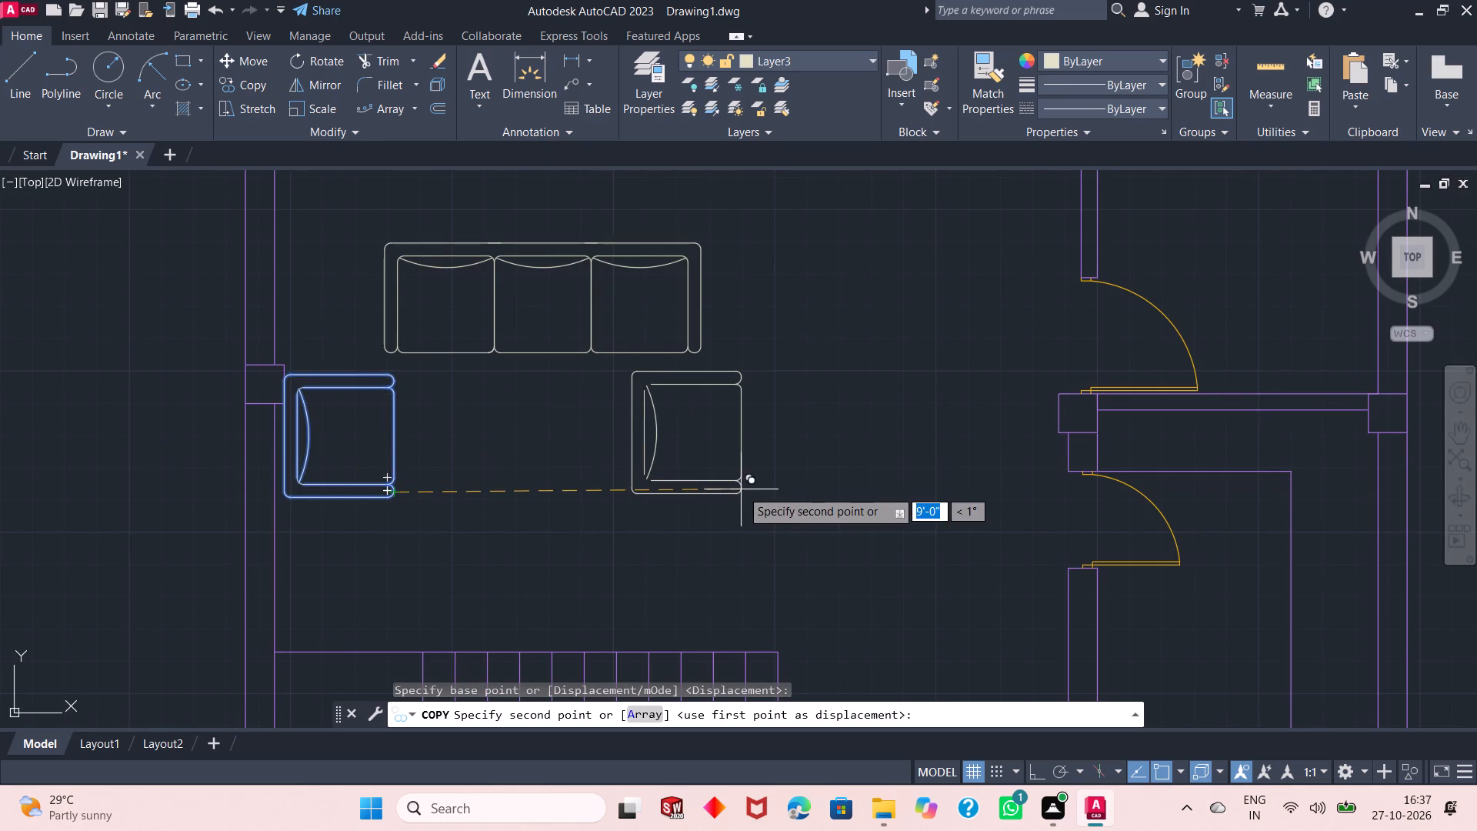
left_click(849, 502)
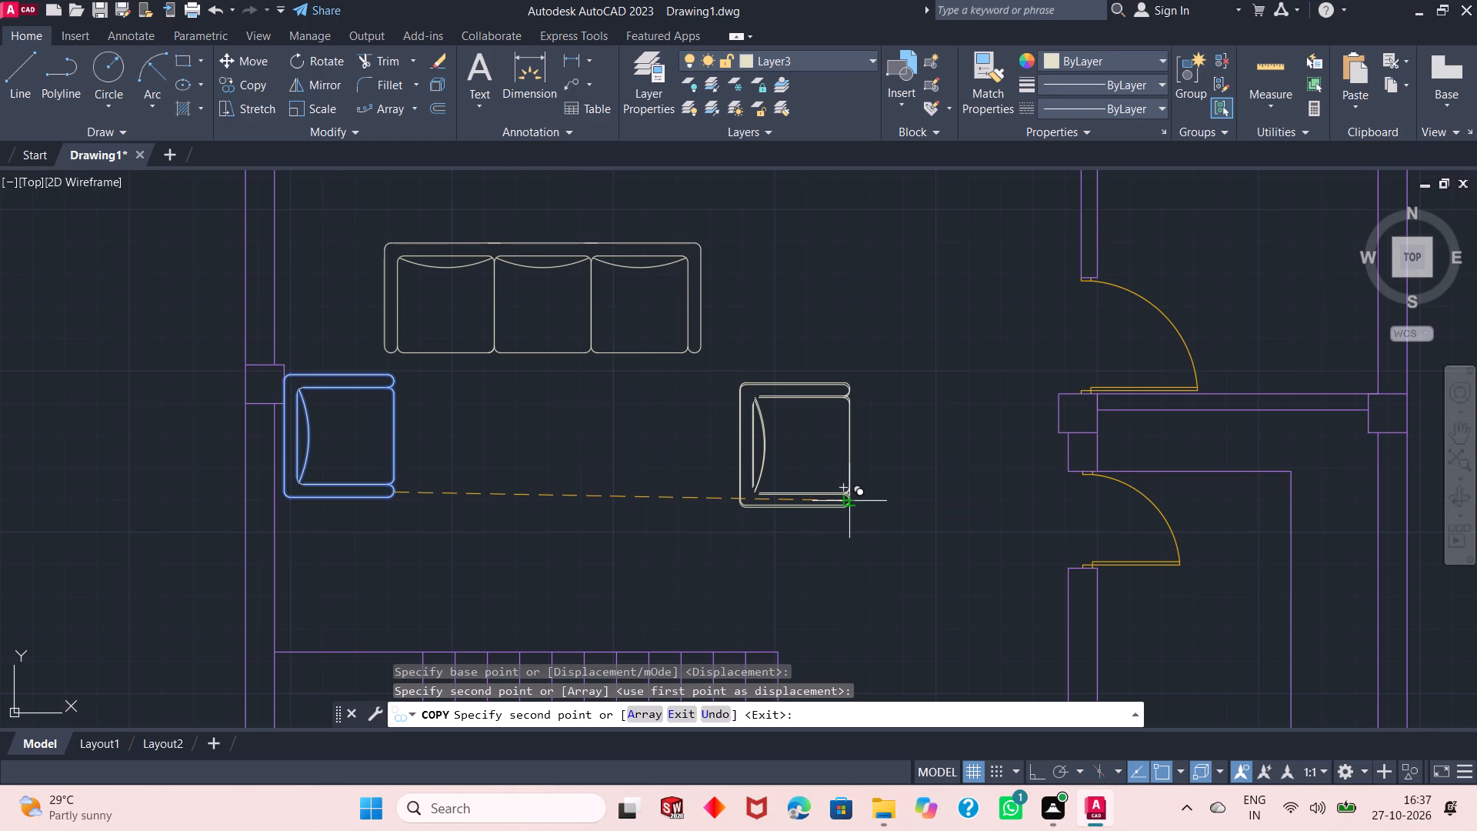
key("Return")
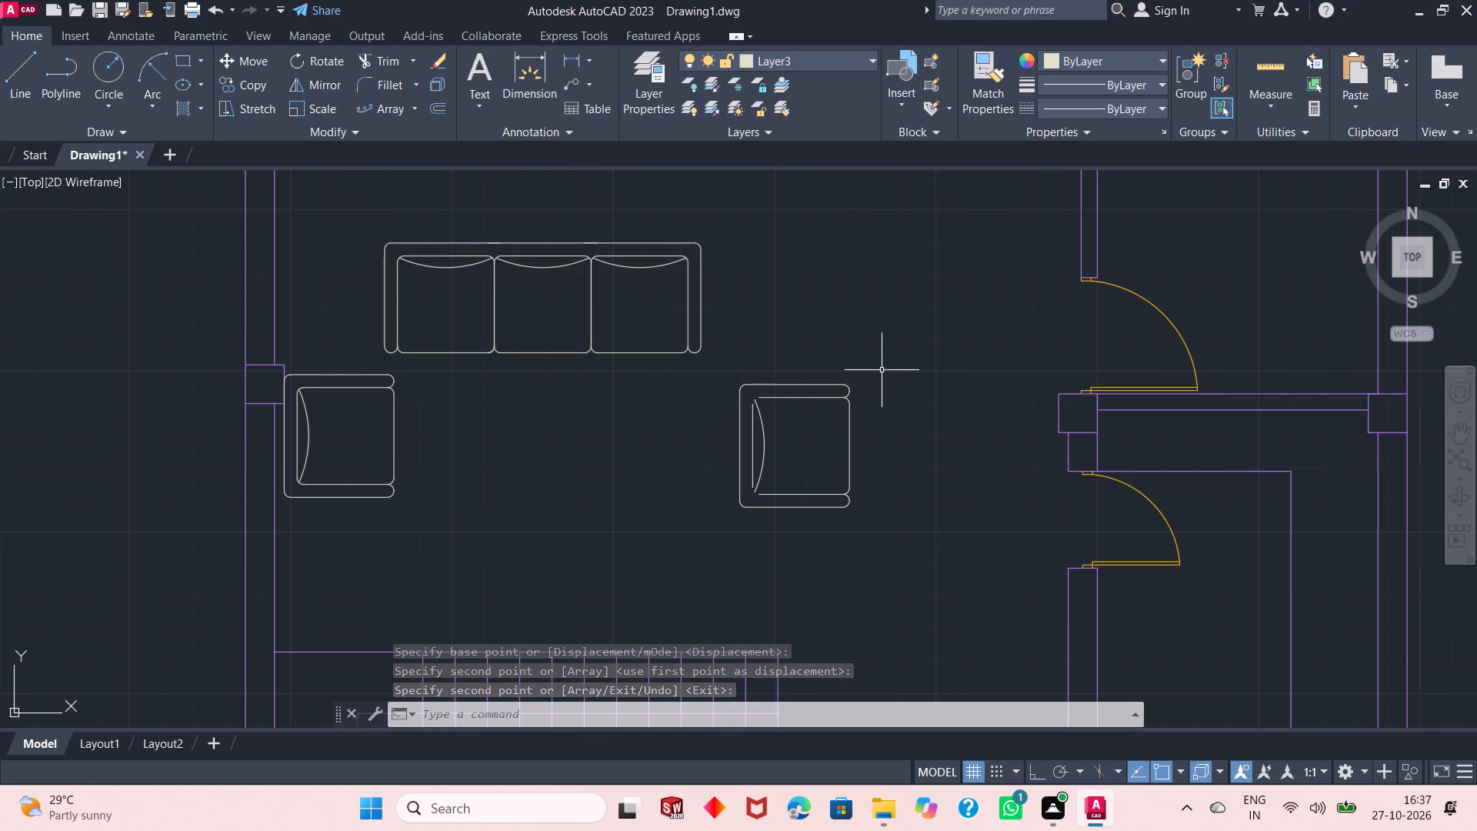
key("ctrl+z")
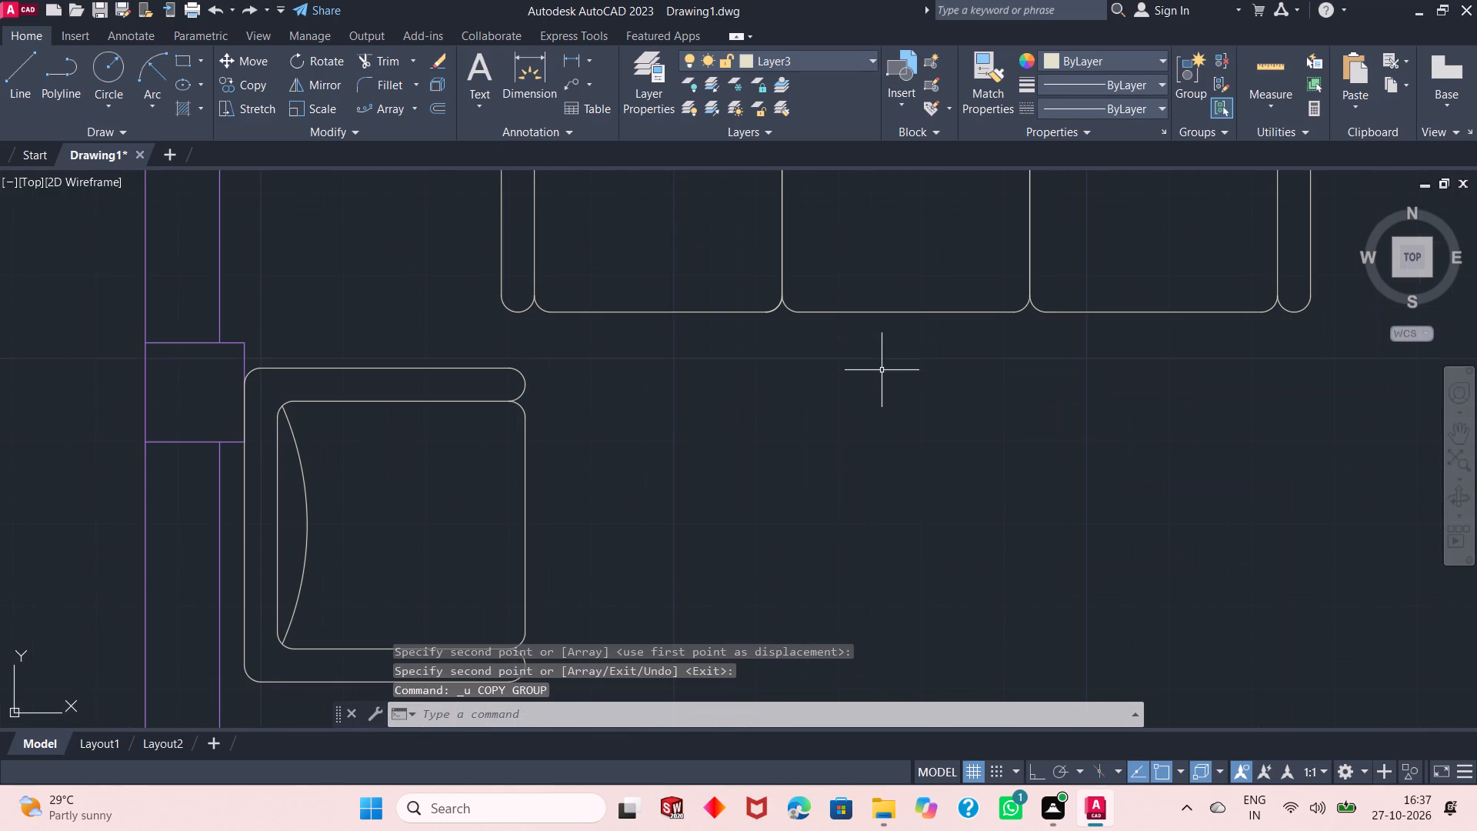
Copy the complete armchair beside the wall column about 12'-1" across the room, beyond the far end of the three-seat sofa.
left_click(543, 336)
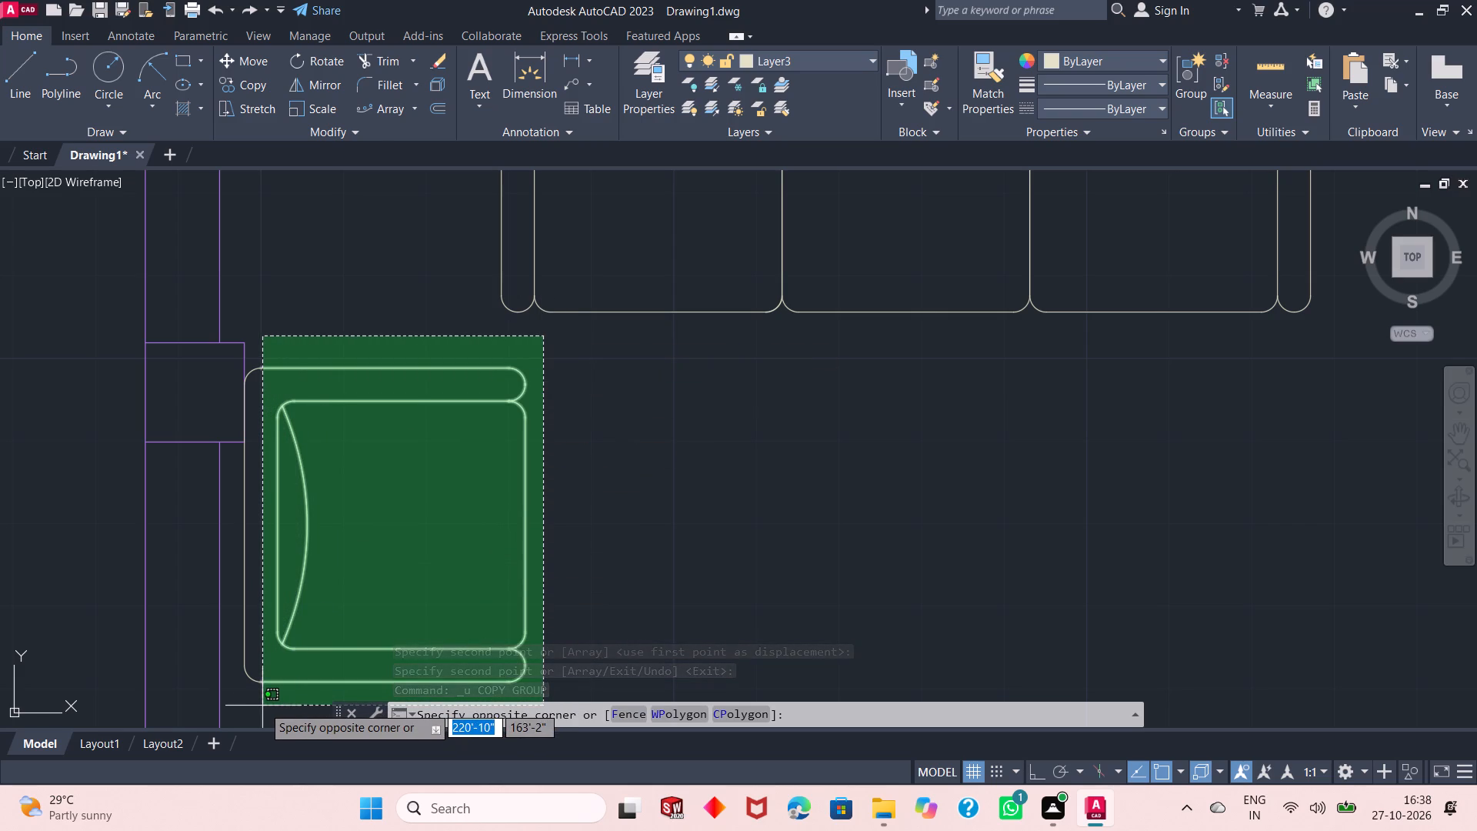
left_click(255, 699)
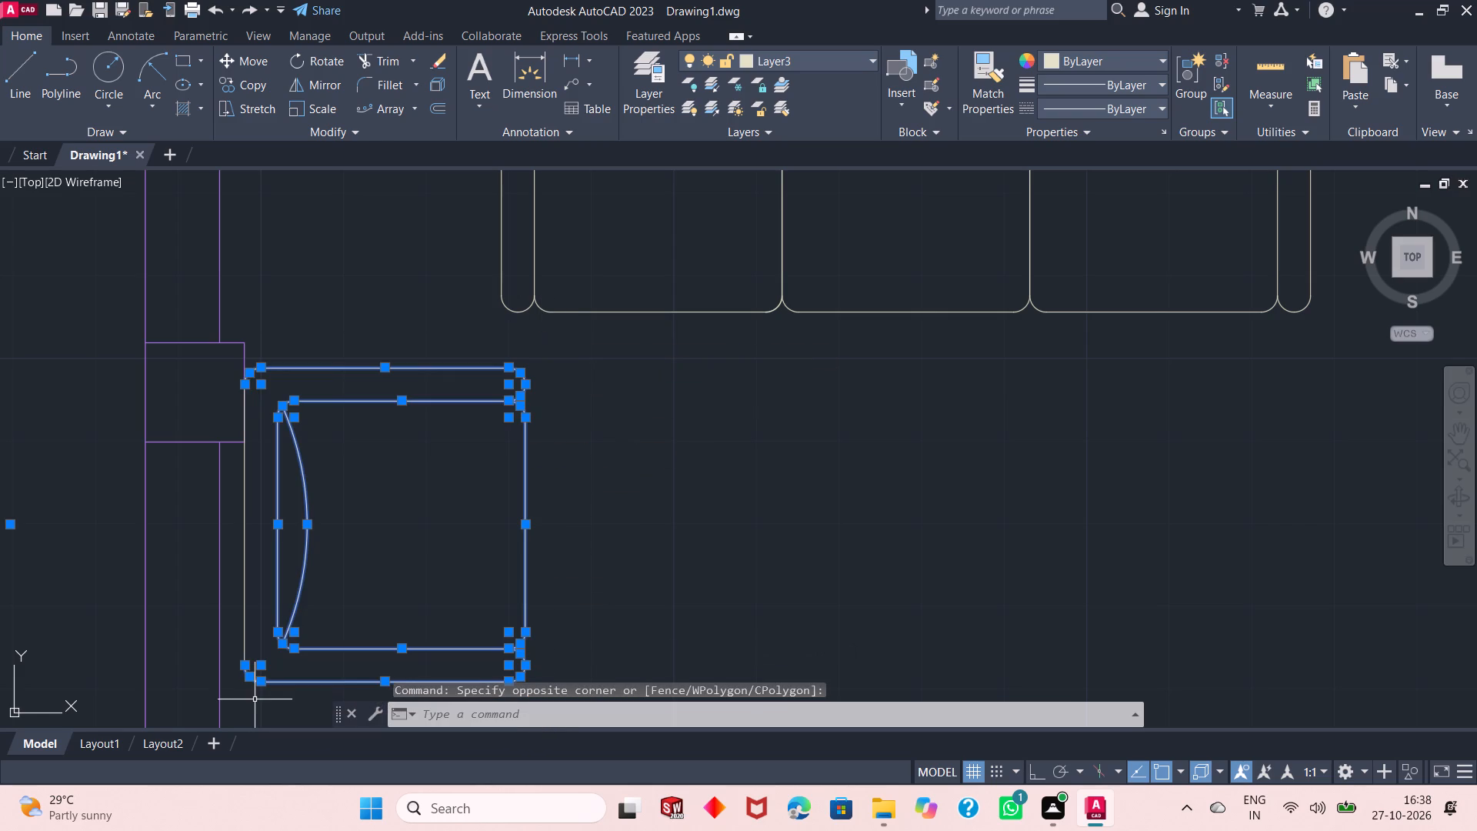
left_click(254, 582)
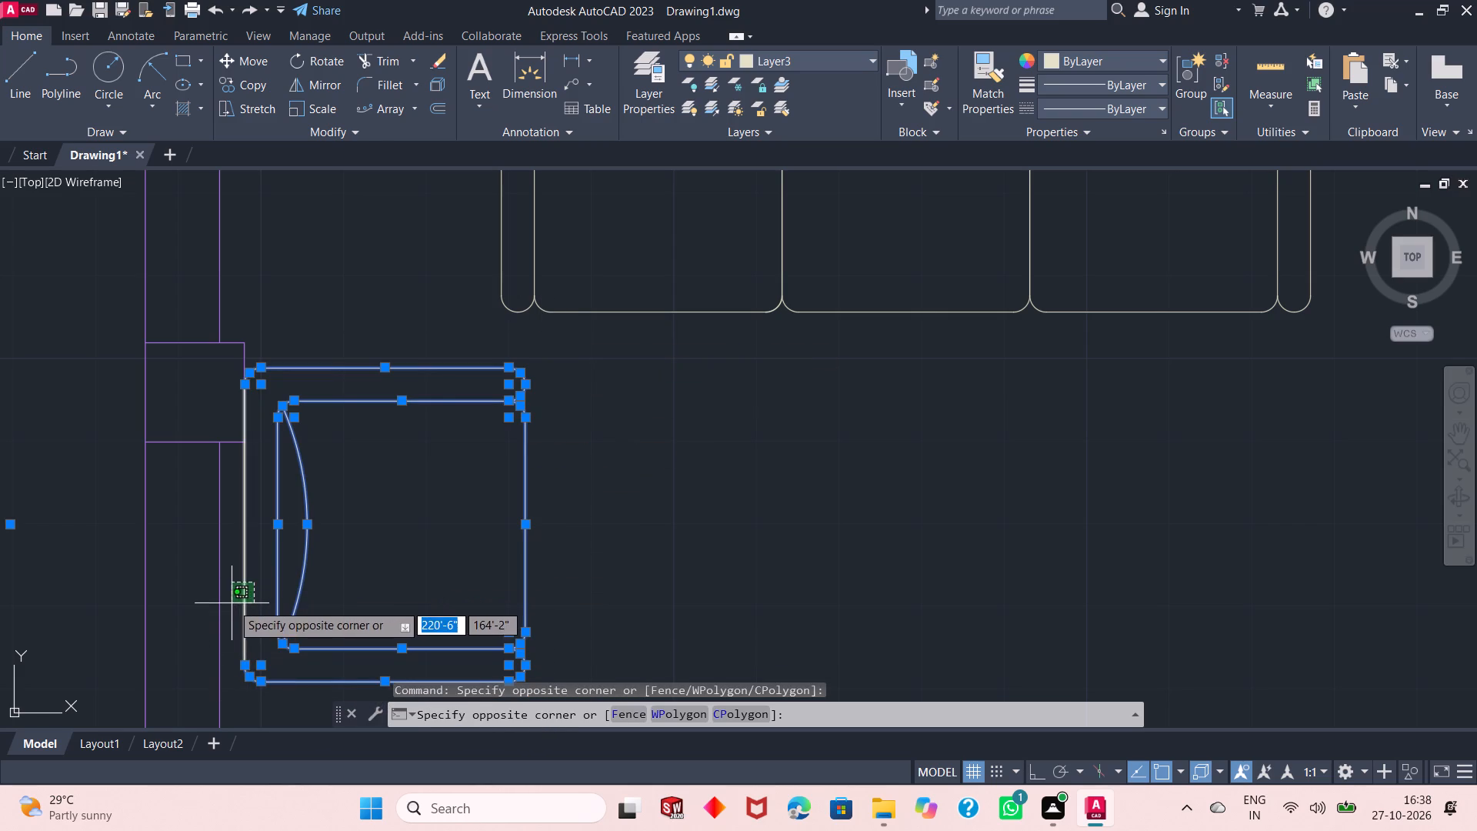
left_click(232, 603)
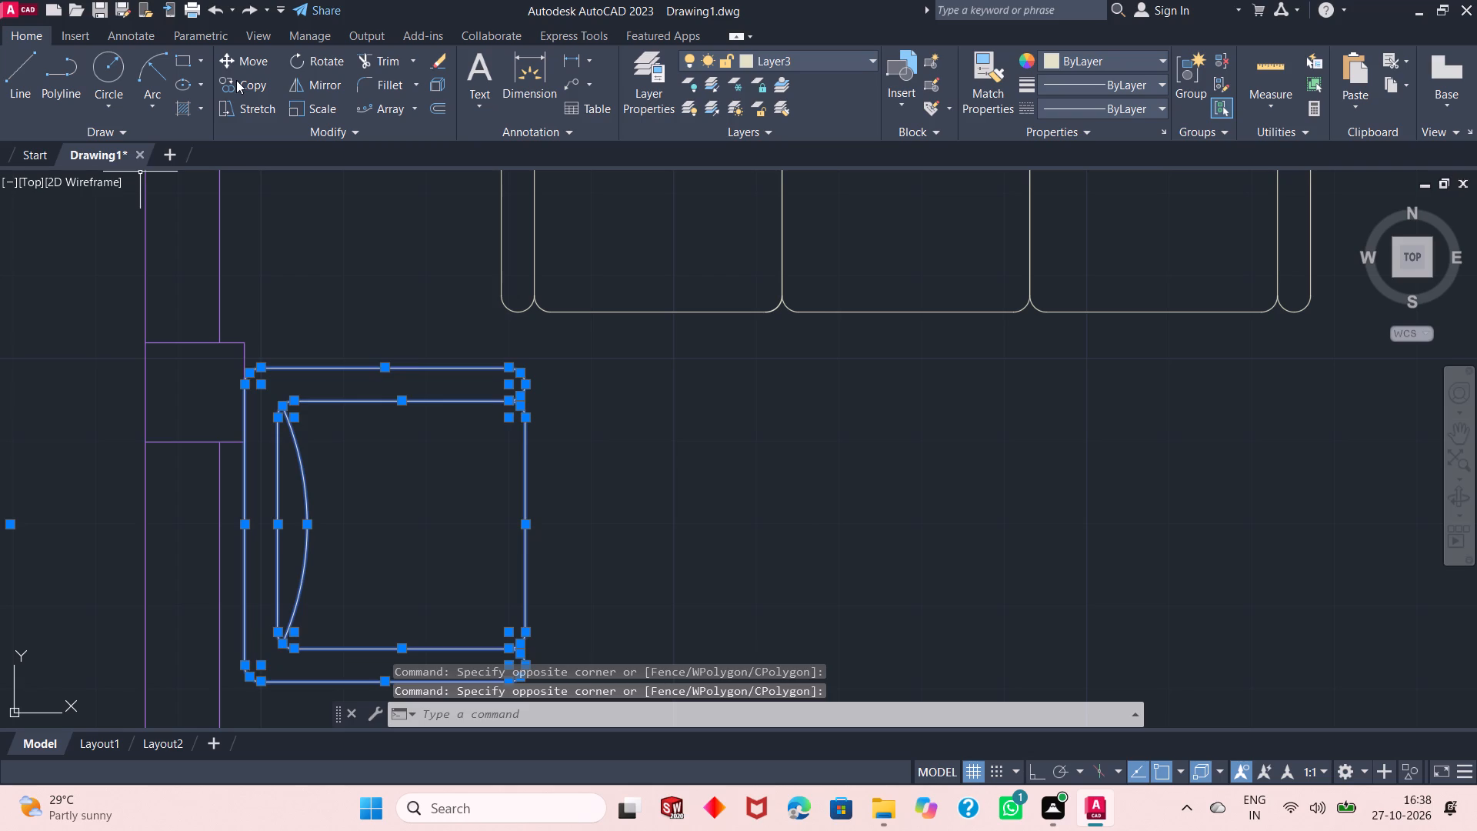
left_click(236, 80)
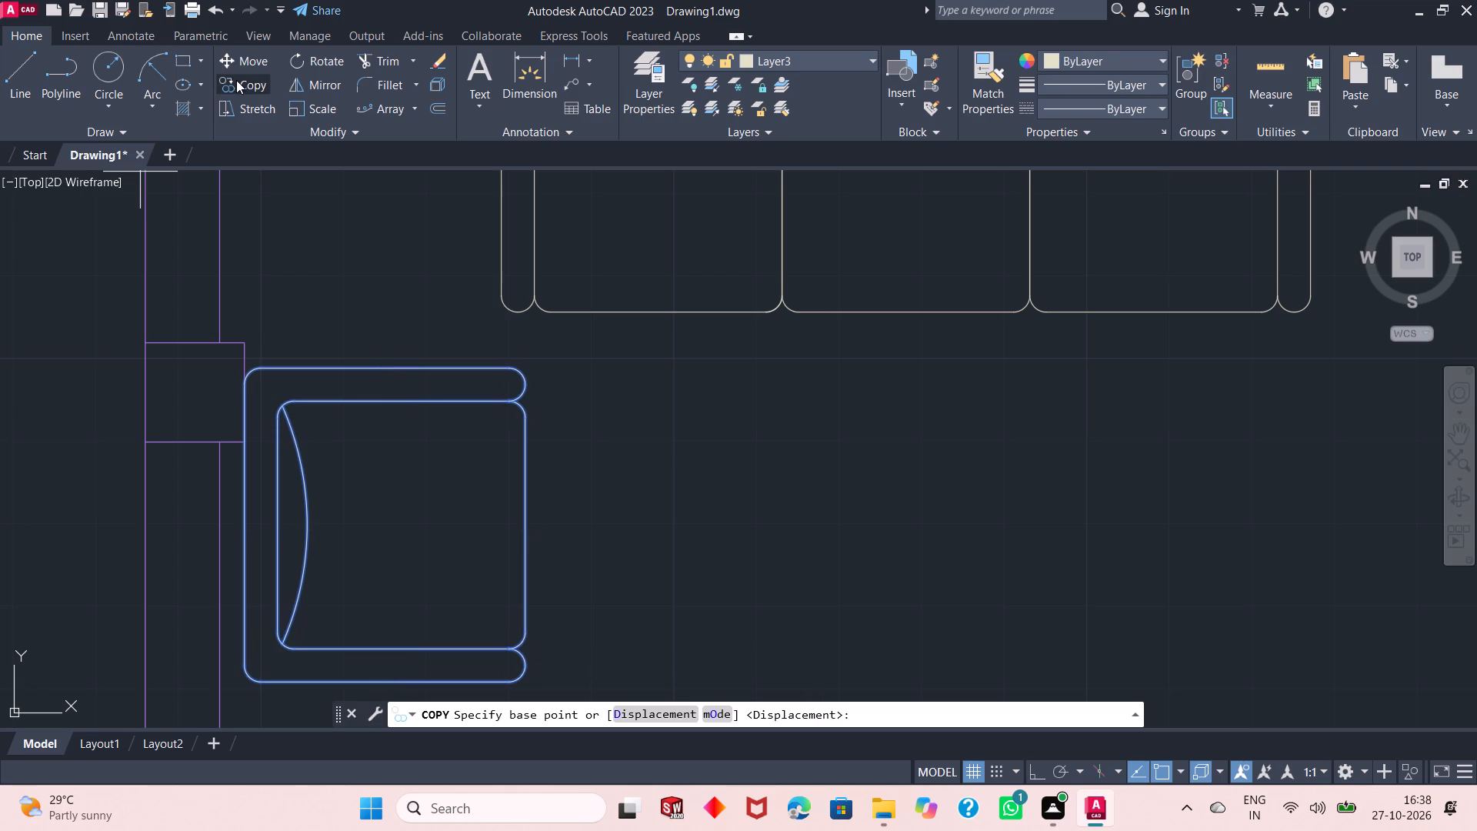
left_click(520, 383)
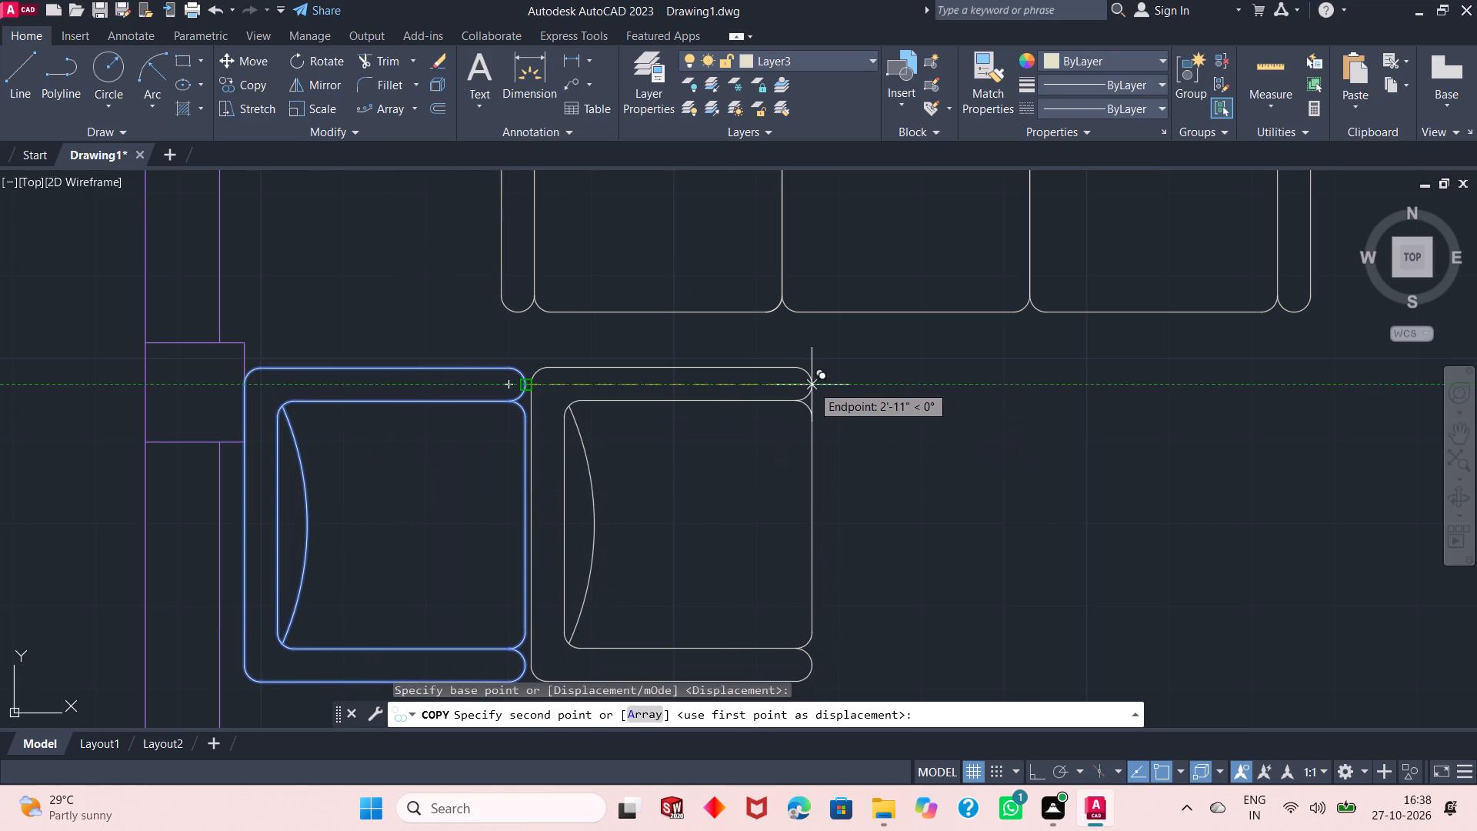
scroll(812, 385, "down", 1, "ctrl")
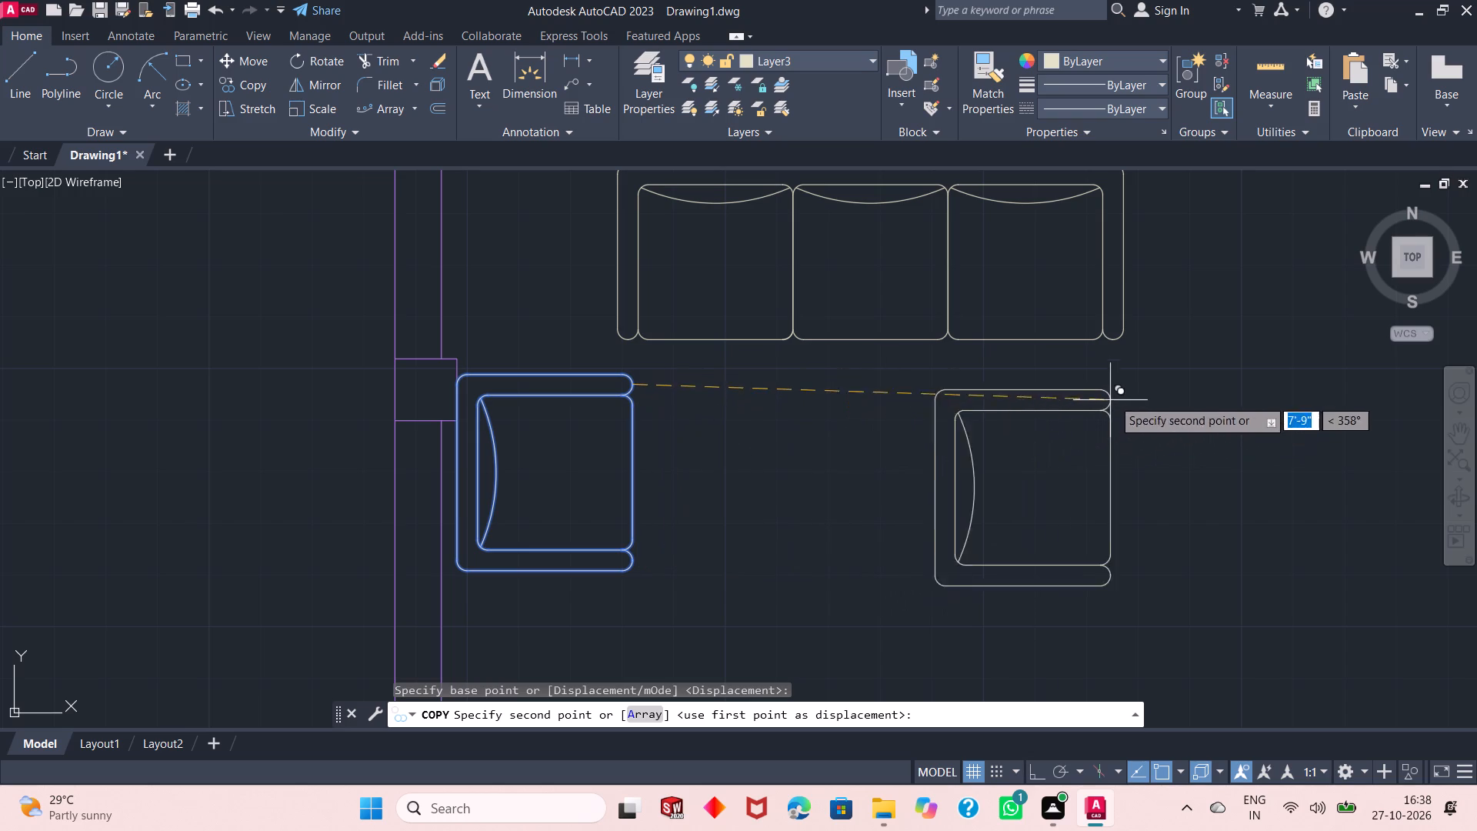
scroll(1100, 393, "down", 1, "ctrl")
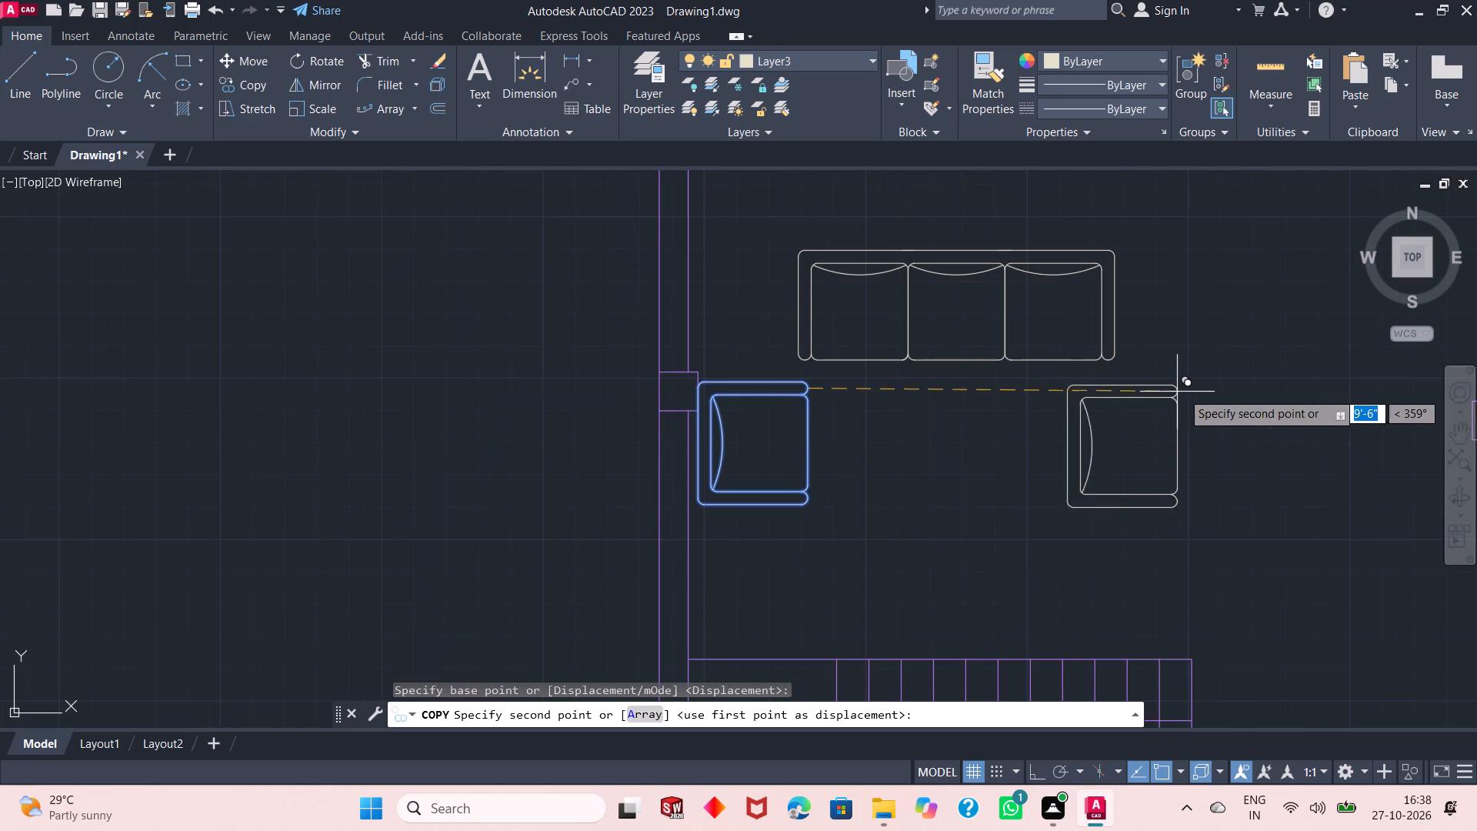
scroll(995, 419, "down", 2, "ctrl")
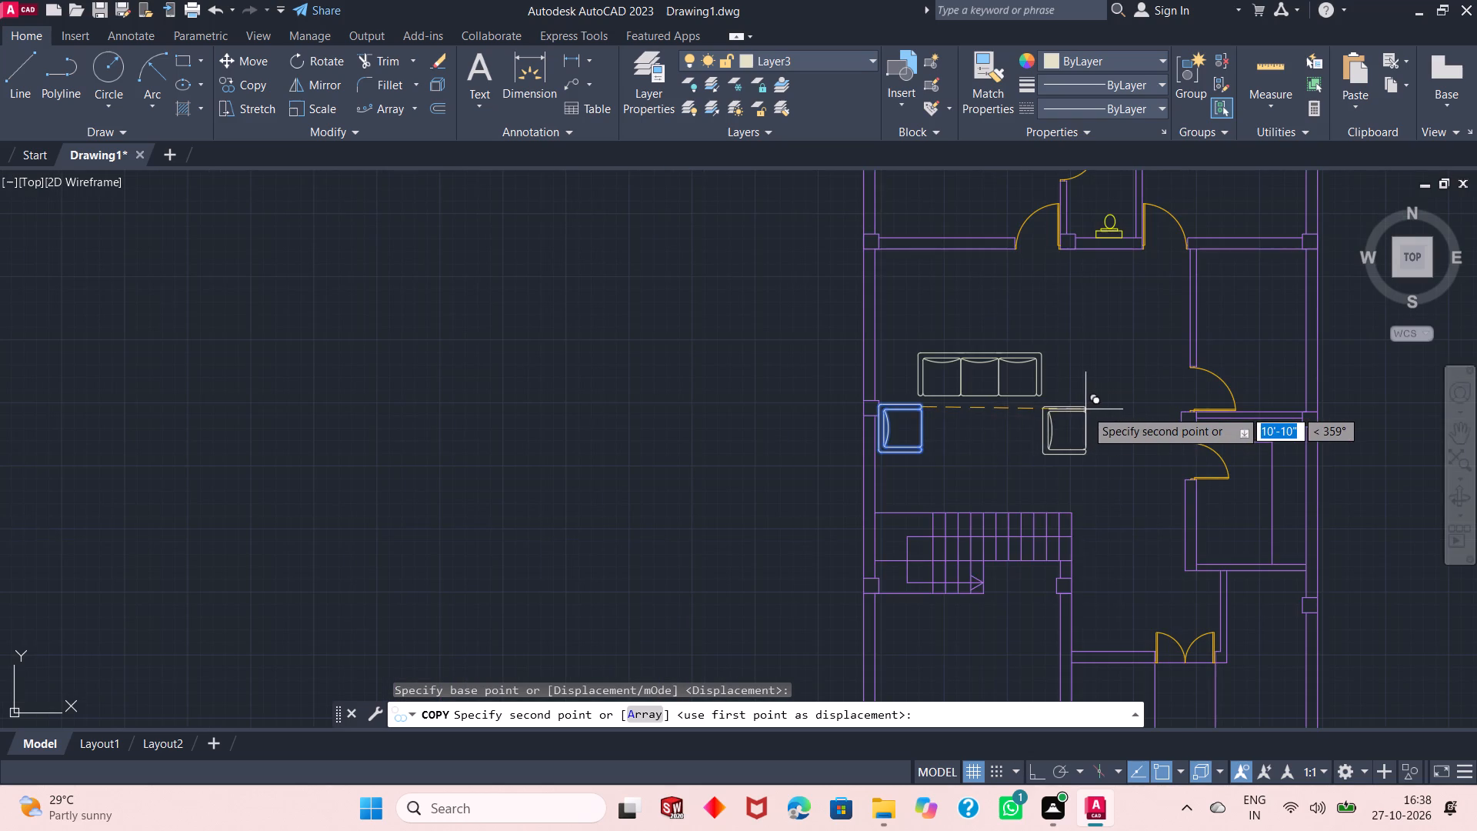
scroll(1085, 409, "up", 1, "ctrl")
left_click(1112, 419)
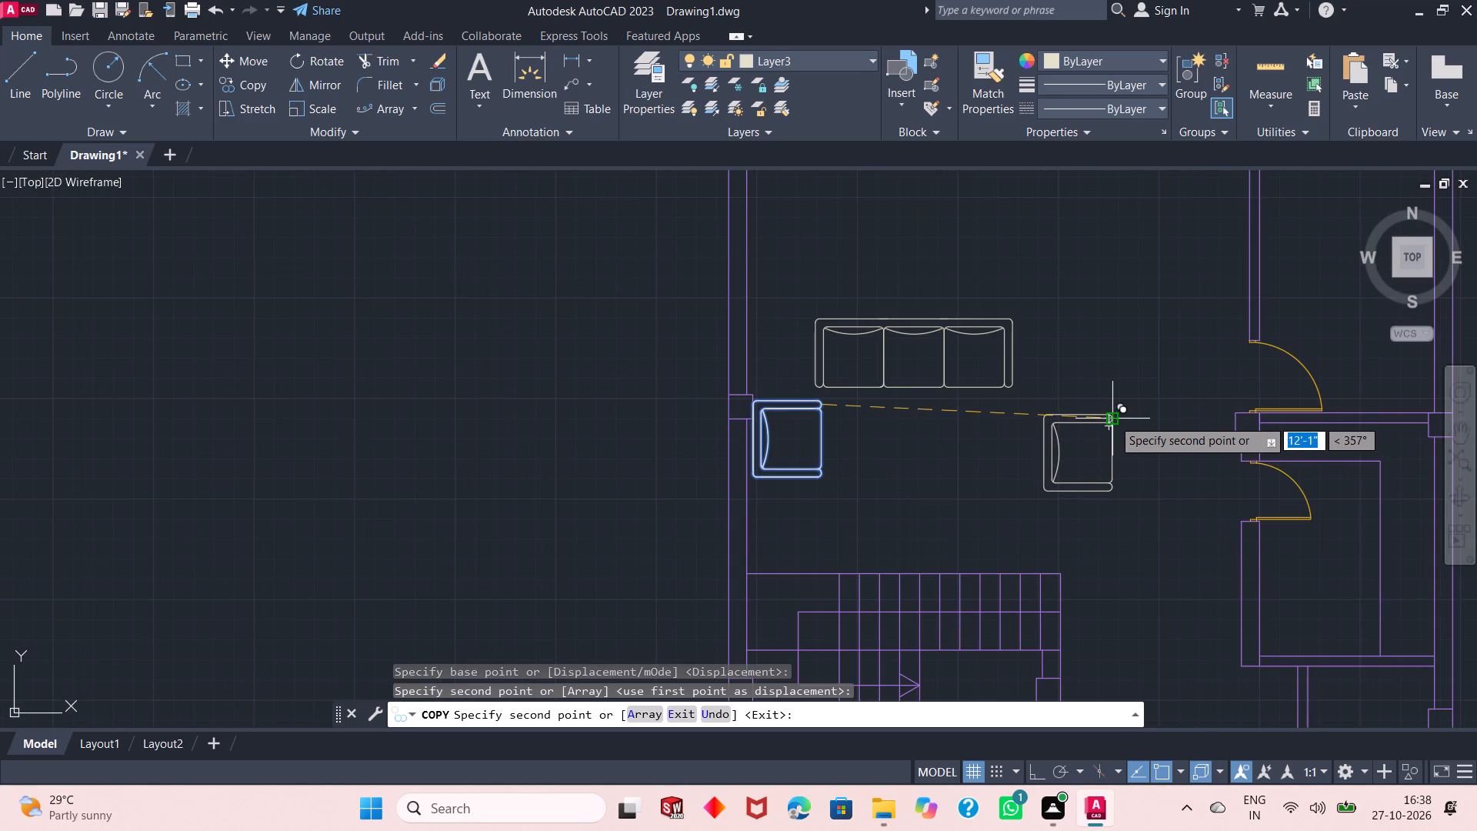
key("space")
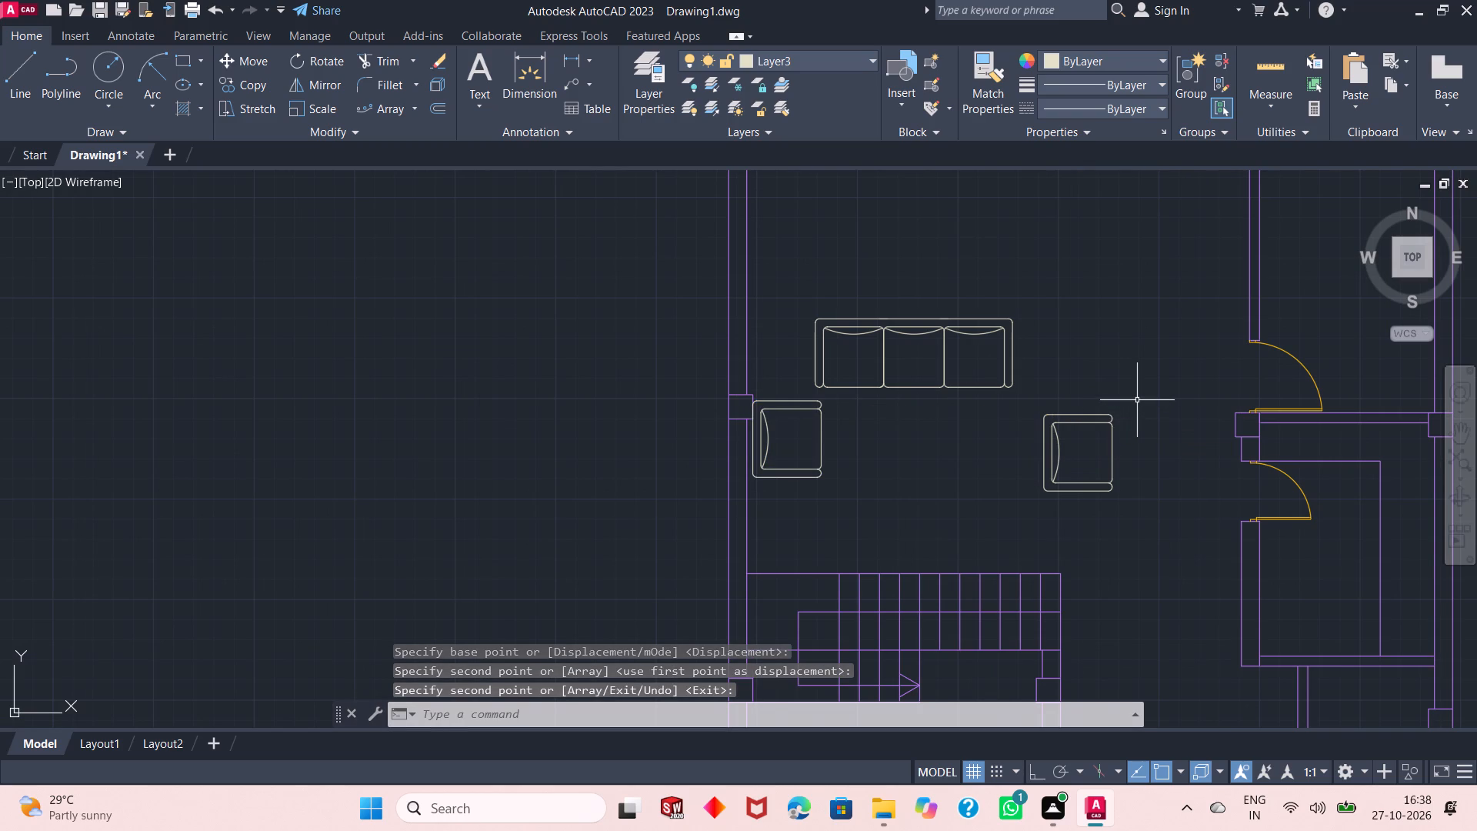
Rotate the copied armchair 180° about the midpoint of its front edge so it faces the original armchair.
left_click(1138, 400)
left_click(962, 515)
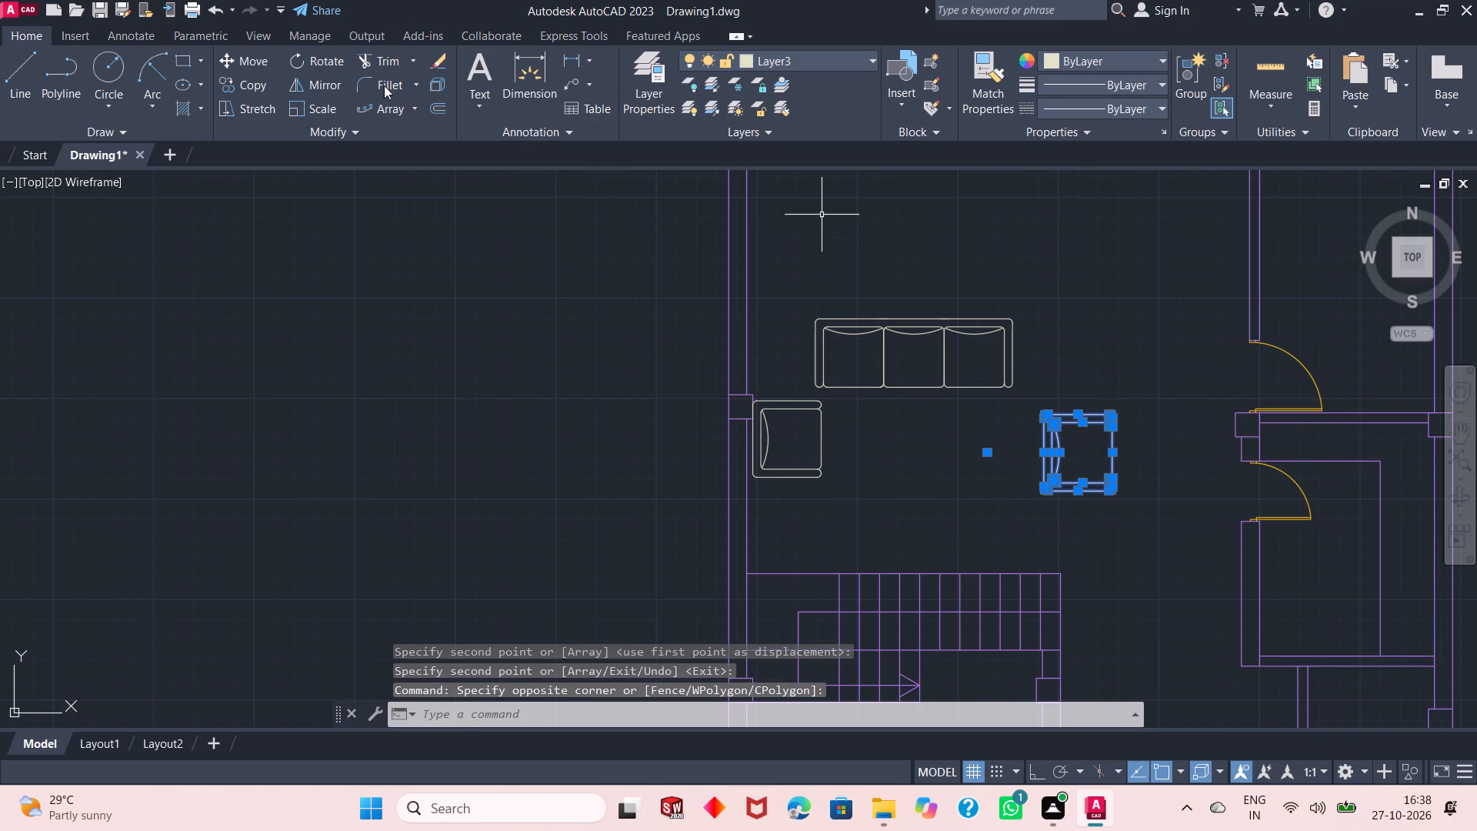
left_click(326, 65)
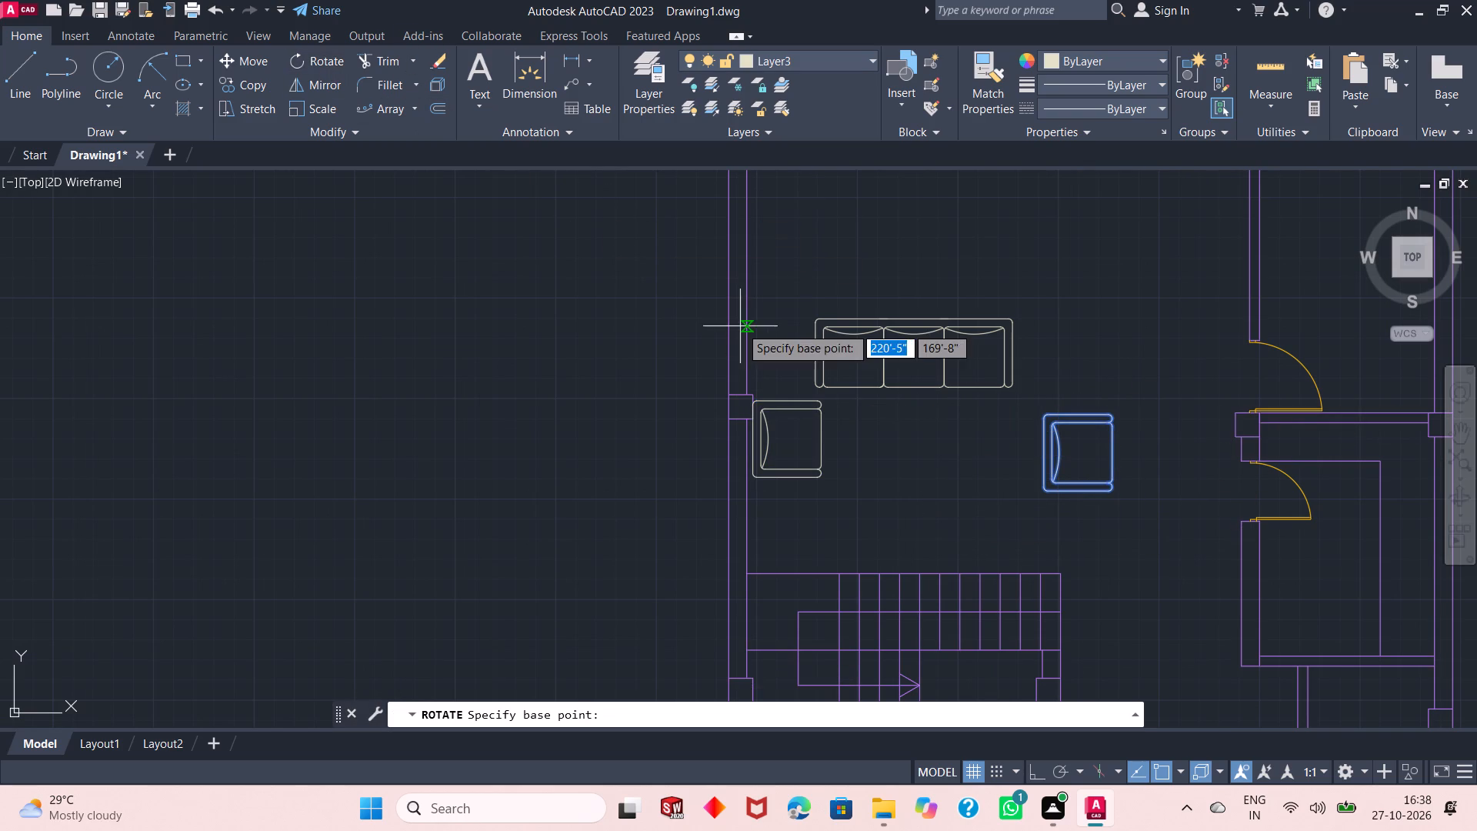
left_click(1114, 455)
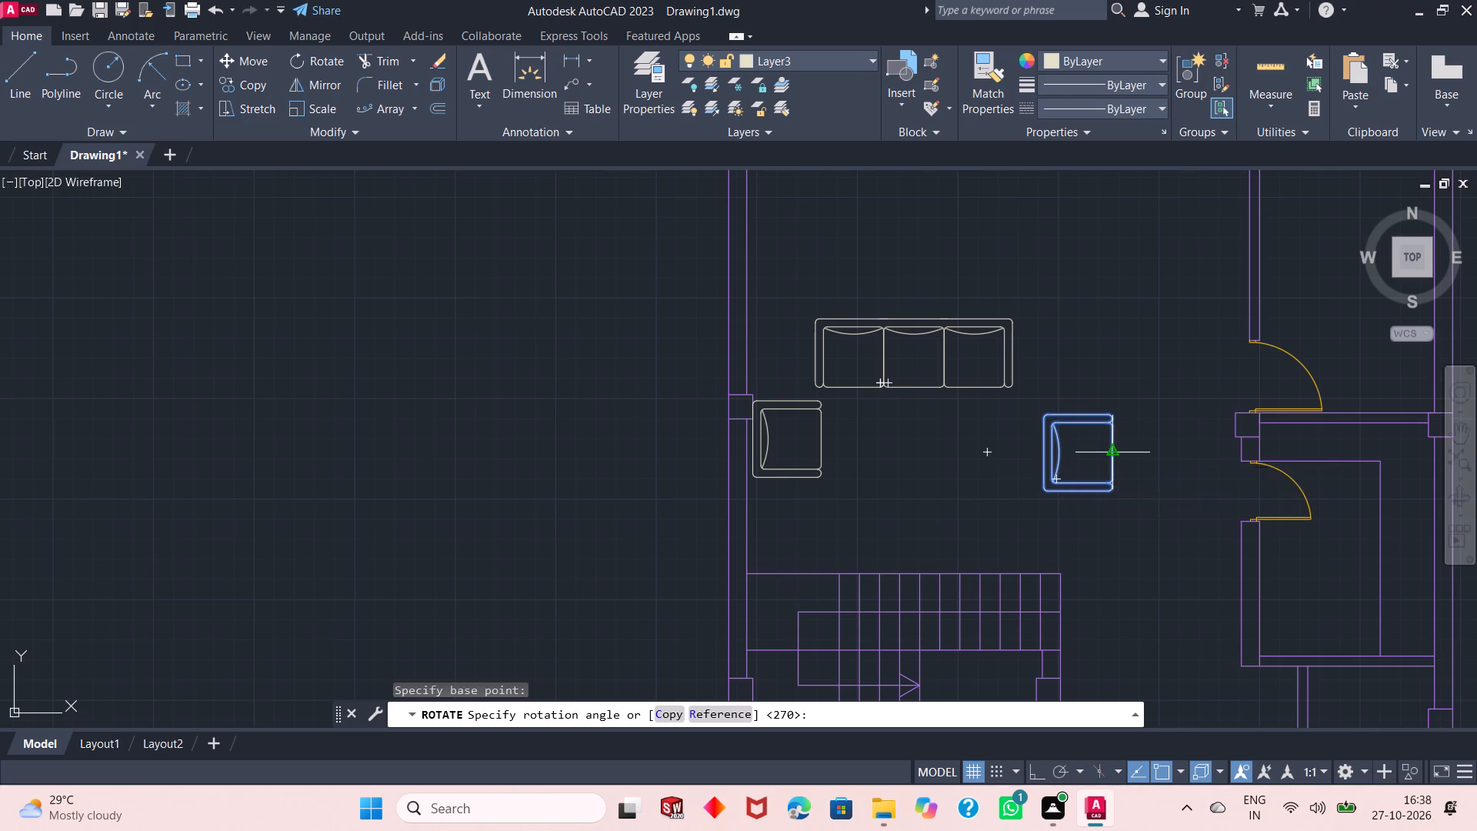
left_click(1008, 458)
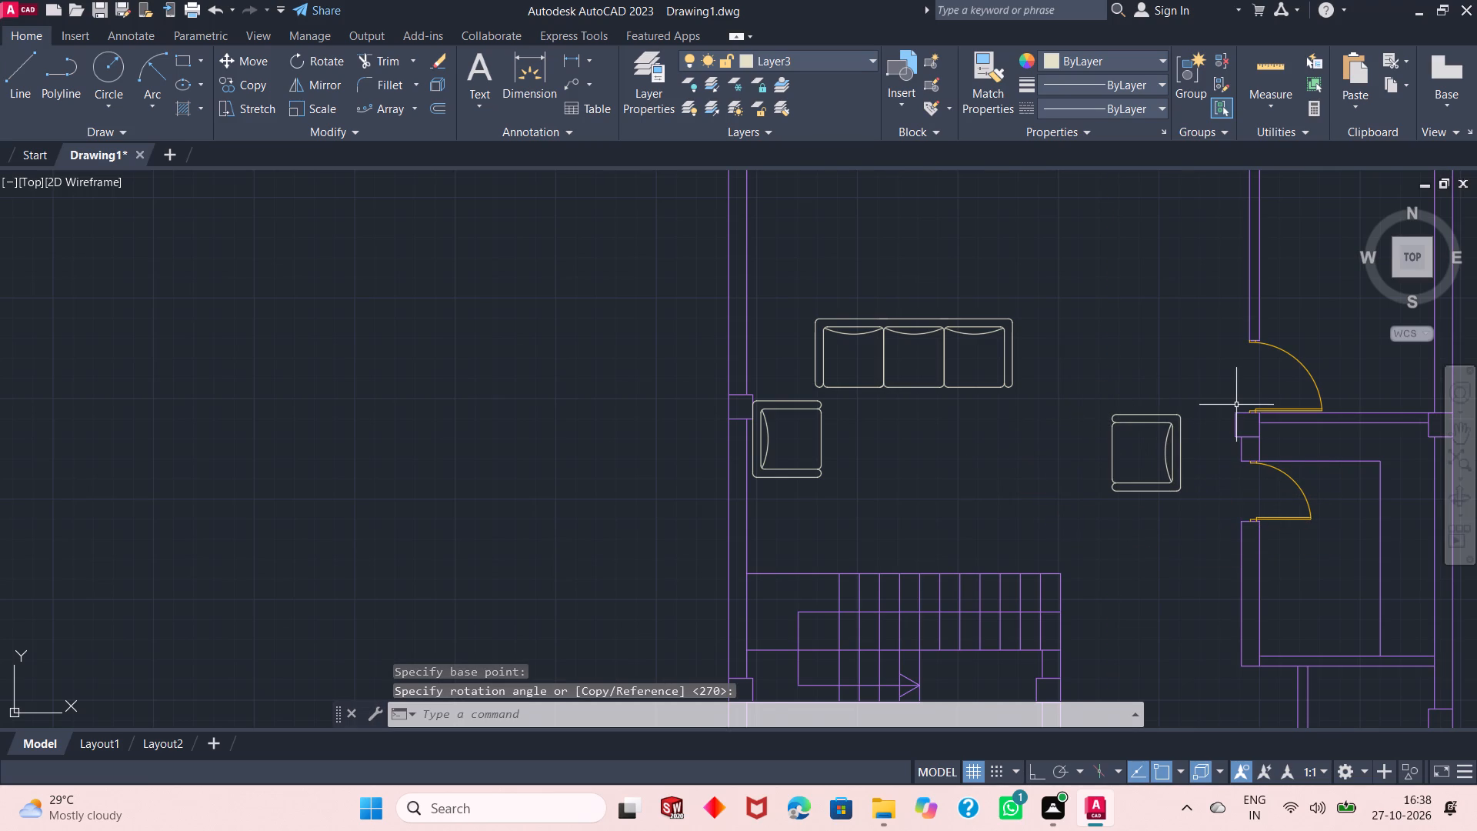
Move the rotated armchair by its front-edge midpoint level with the original armchair, leaving about 7'-6" between their front edges.
left_click(1205, 392)
left_click(1066, 517)
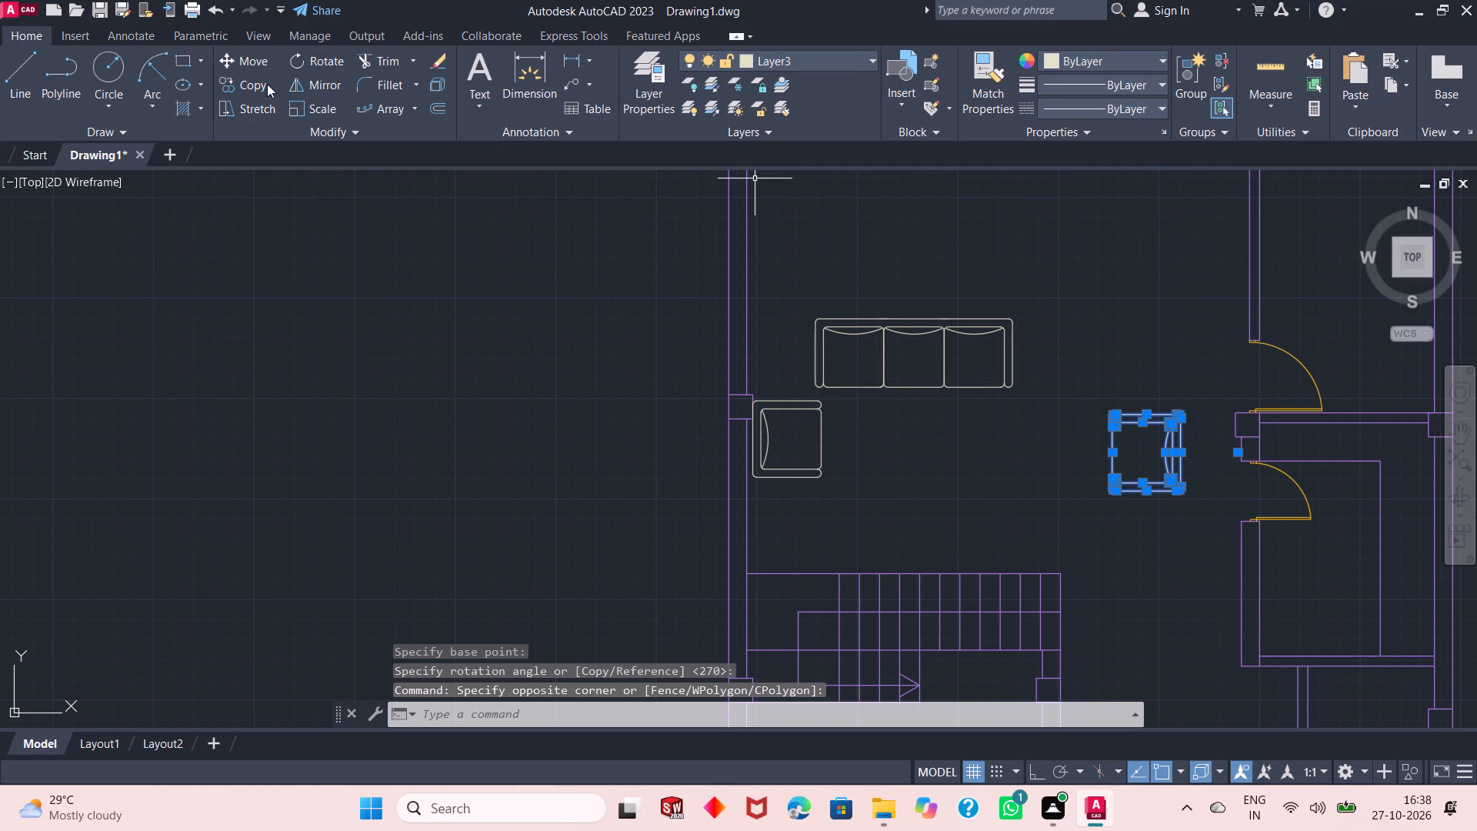
left_click(249, 68)
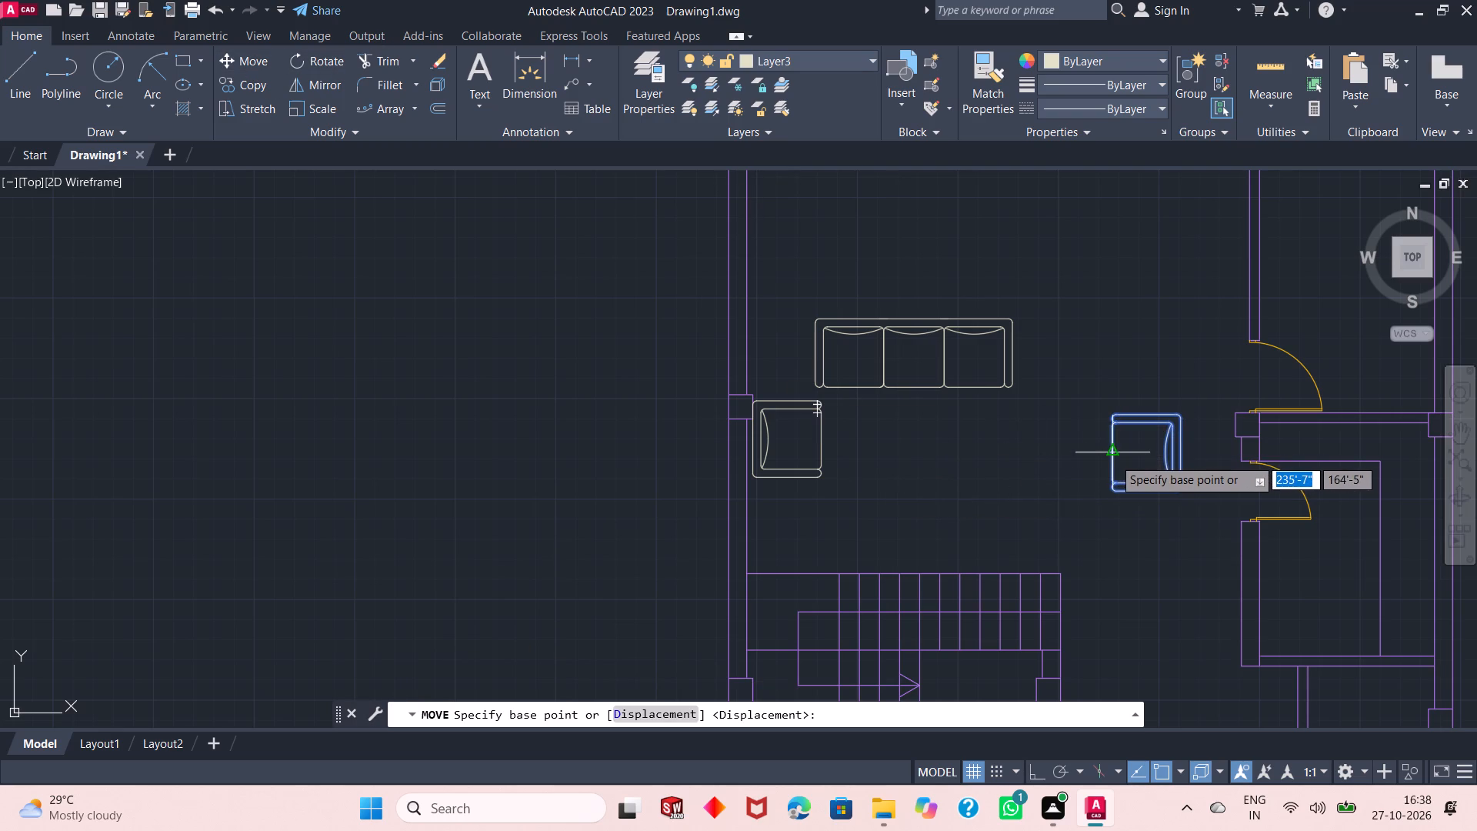
left_click_drag(1113, 458, 1020, 436)
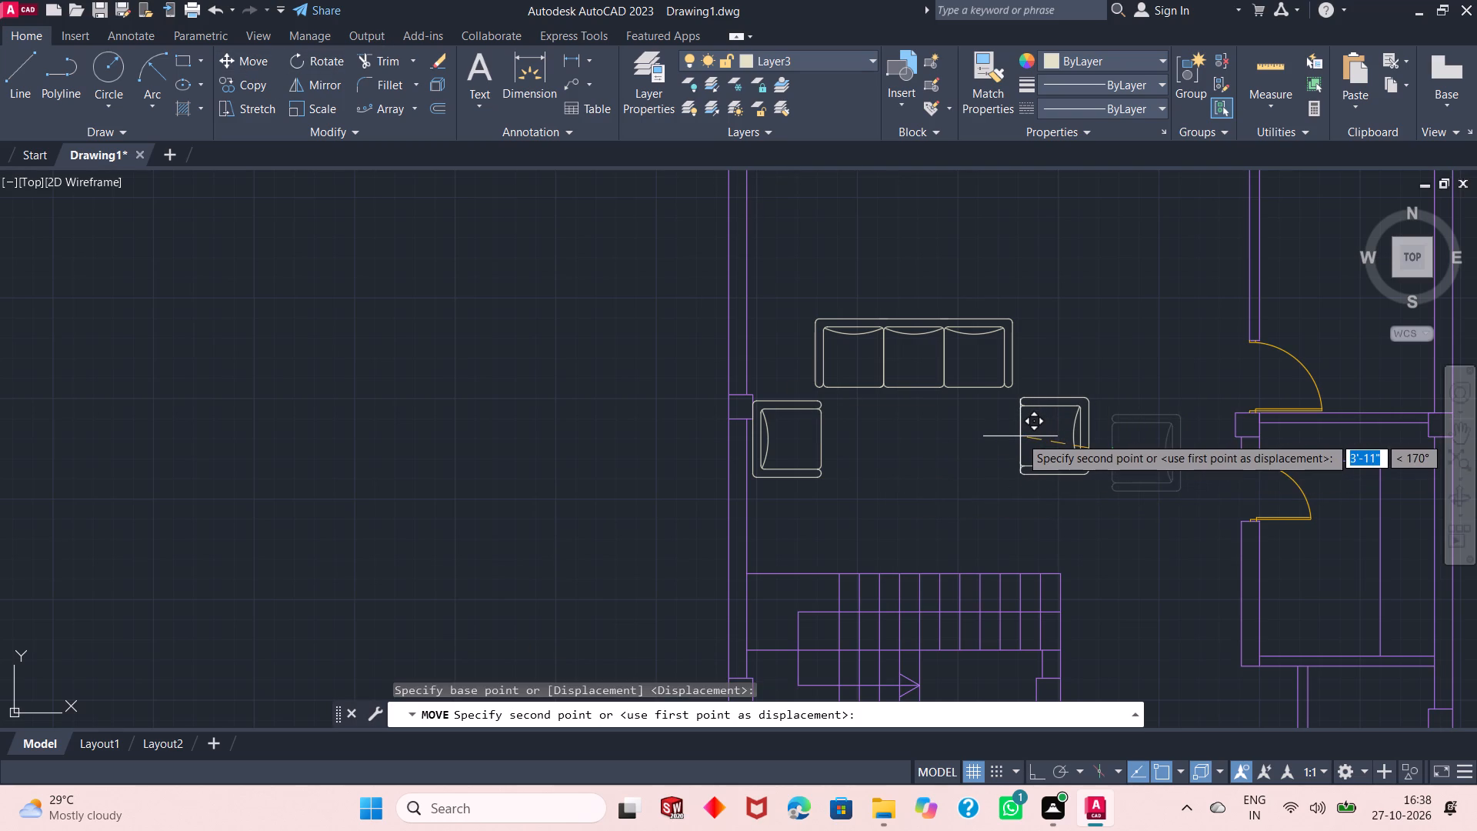
left_click_drag(1020, 436, 1003, 439)
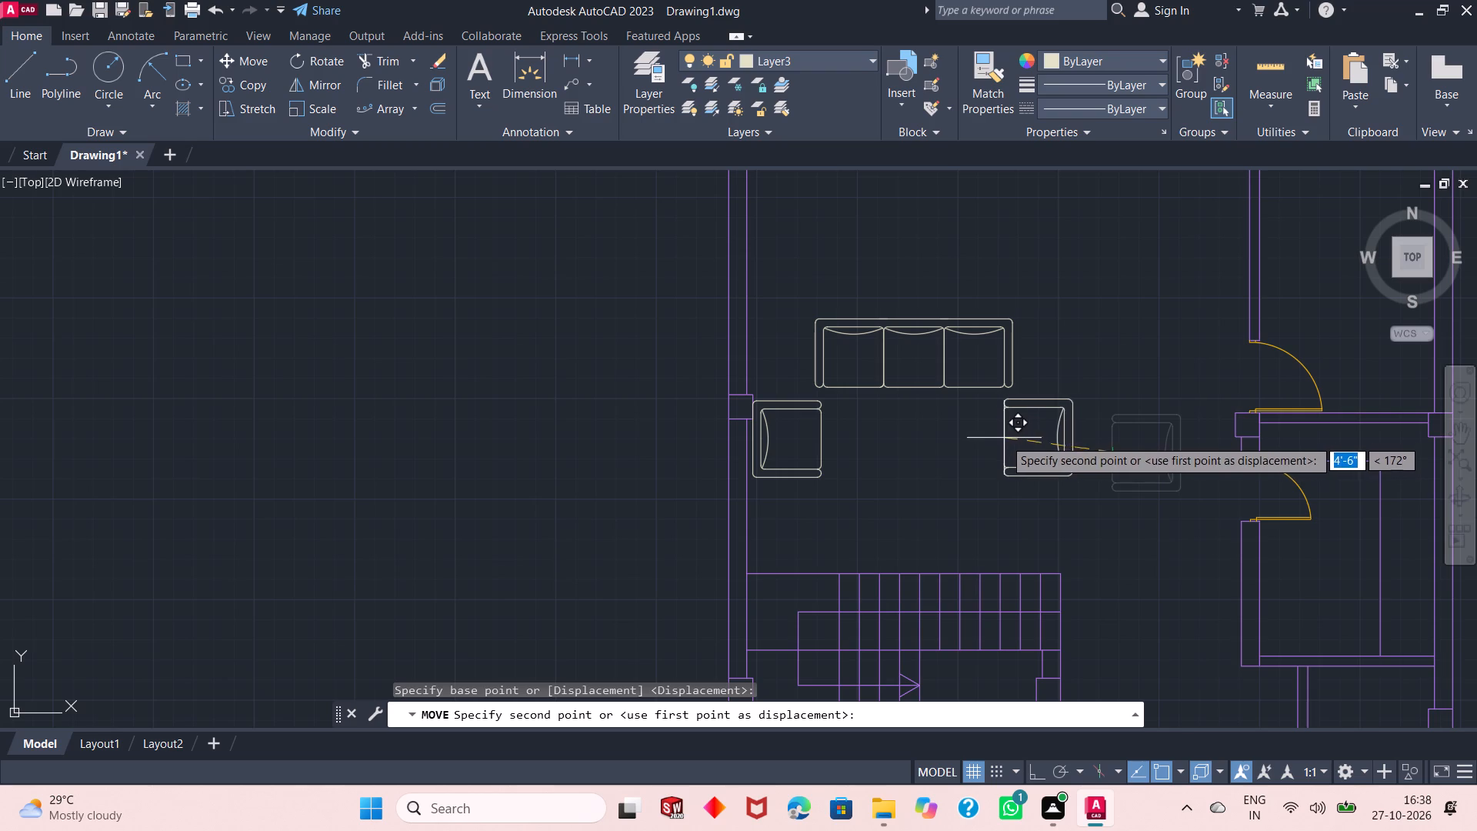
left_click_drag(1003, 439, 966, 432)
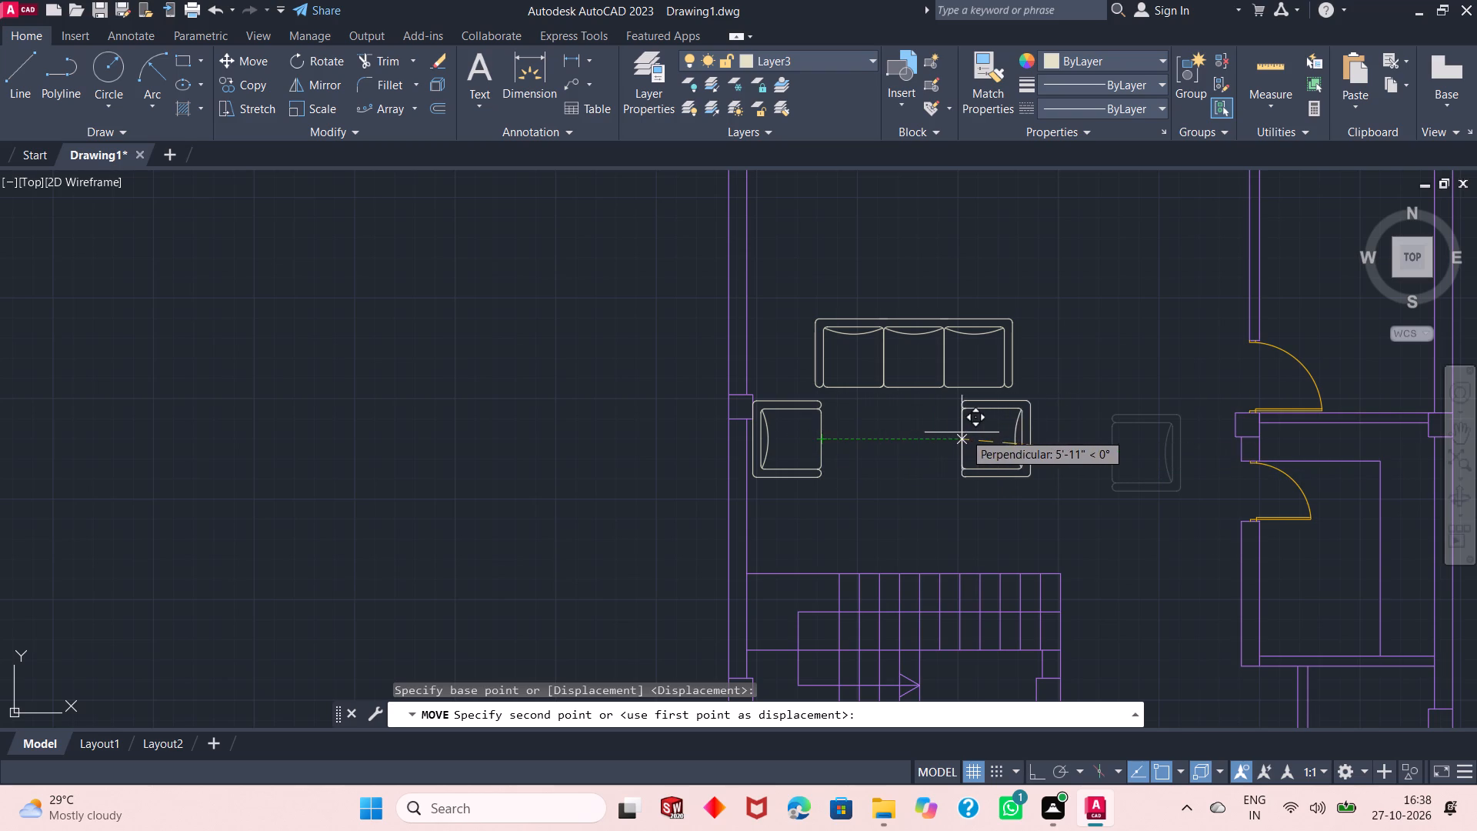
left_click_drag(966, 432, 1002, 433)
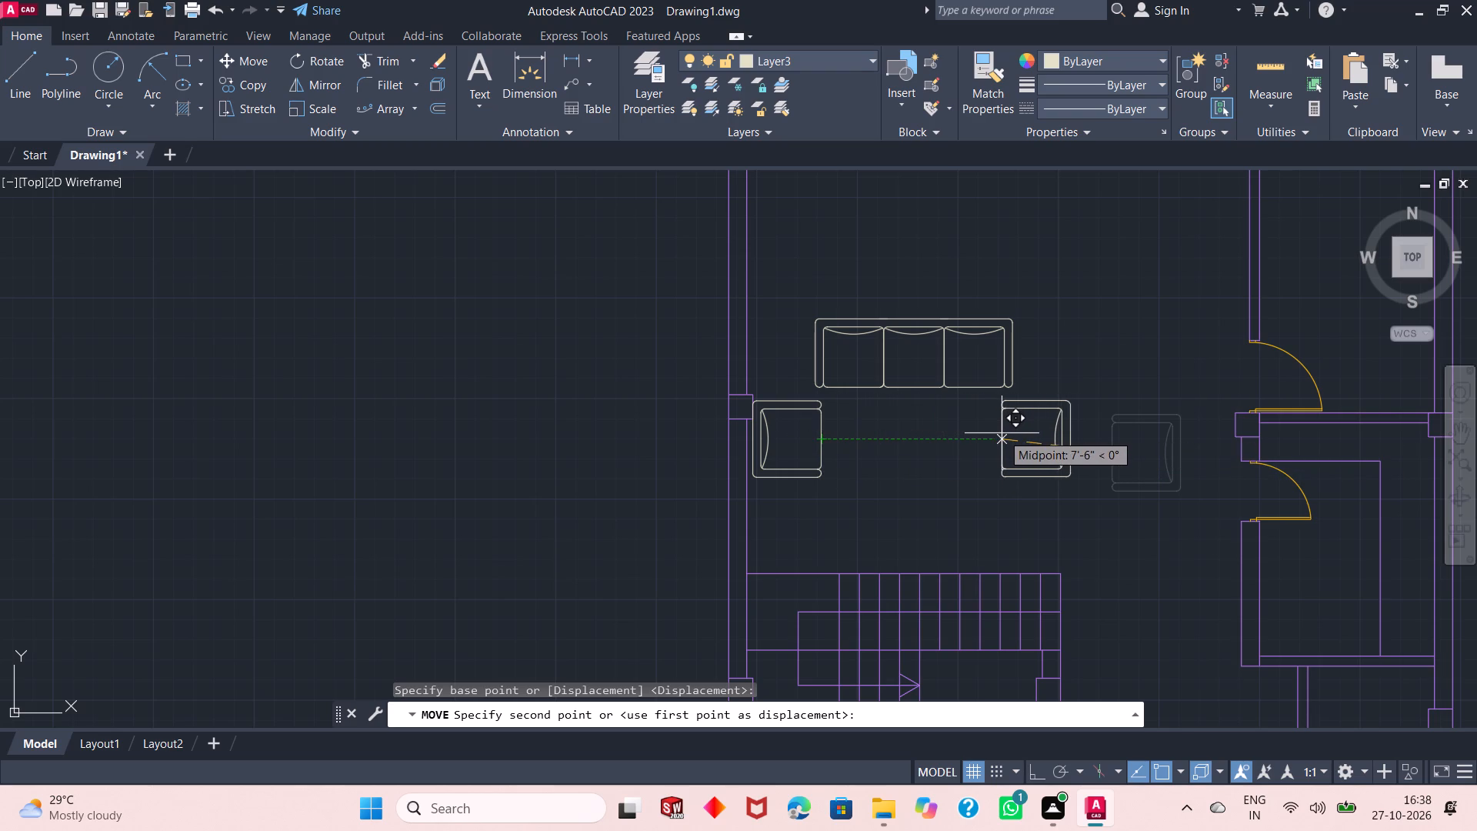
left_click_drag(1002, 433, 1006, 433)
left_click(1006, 433)
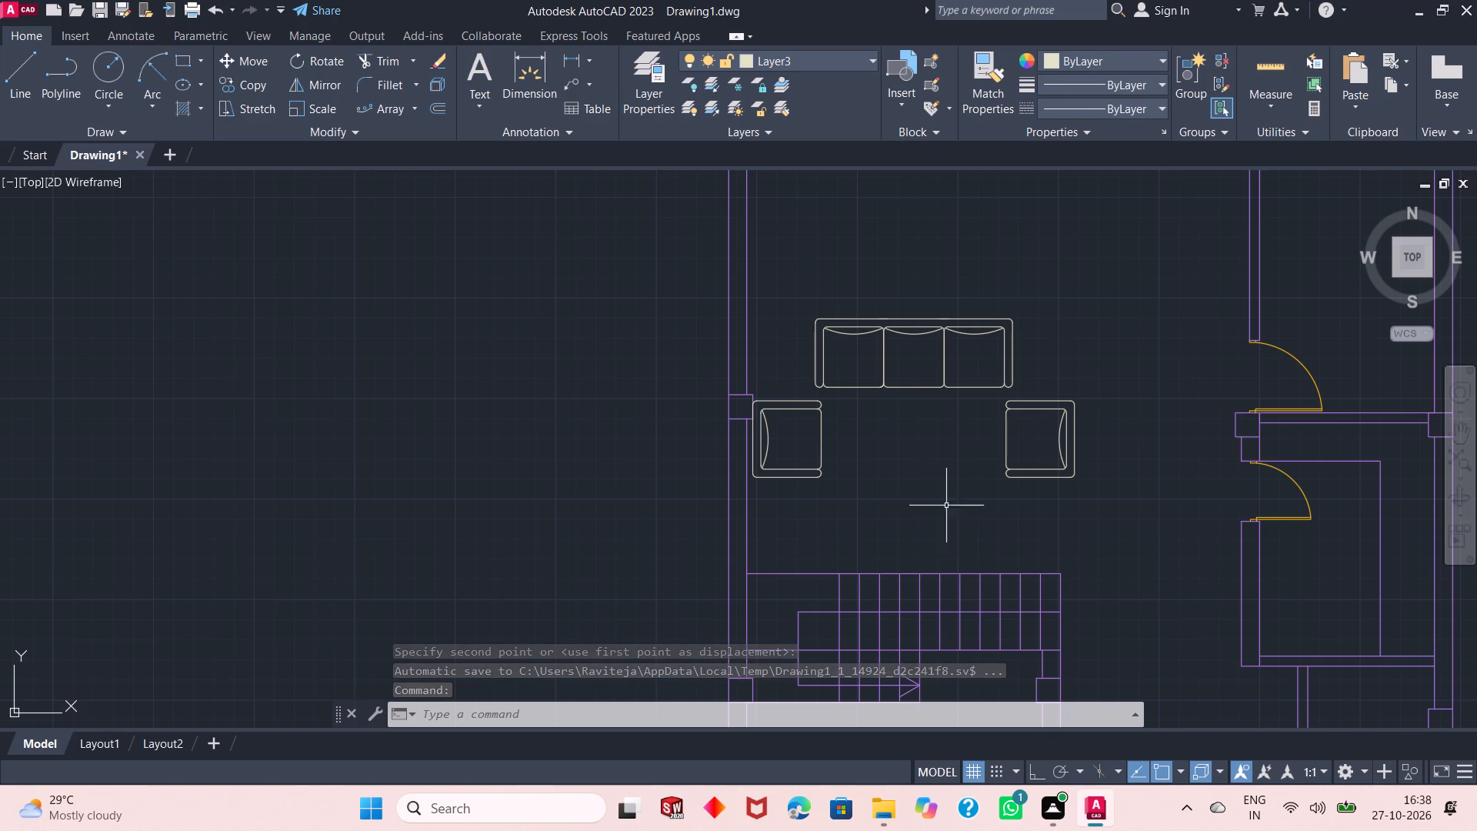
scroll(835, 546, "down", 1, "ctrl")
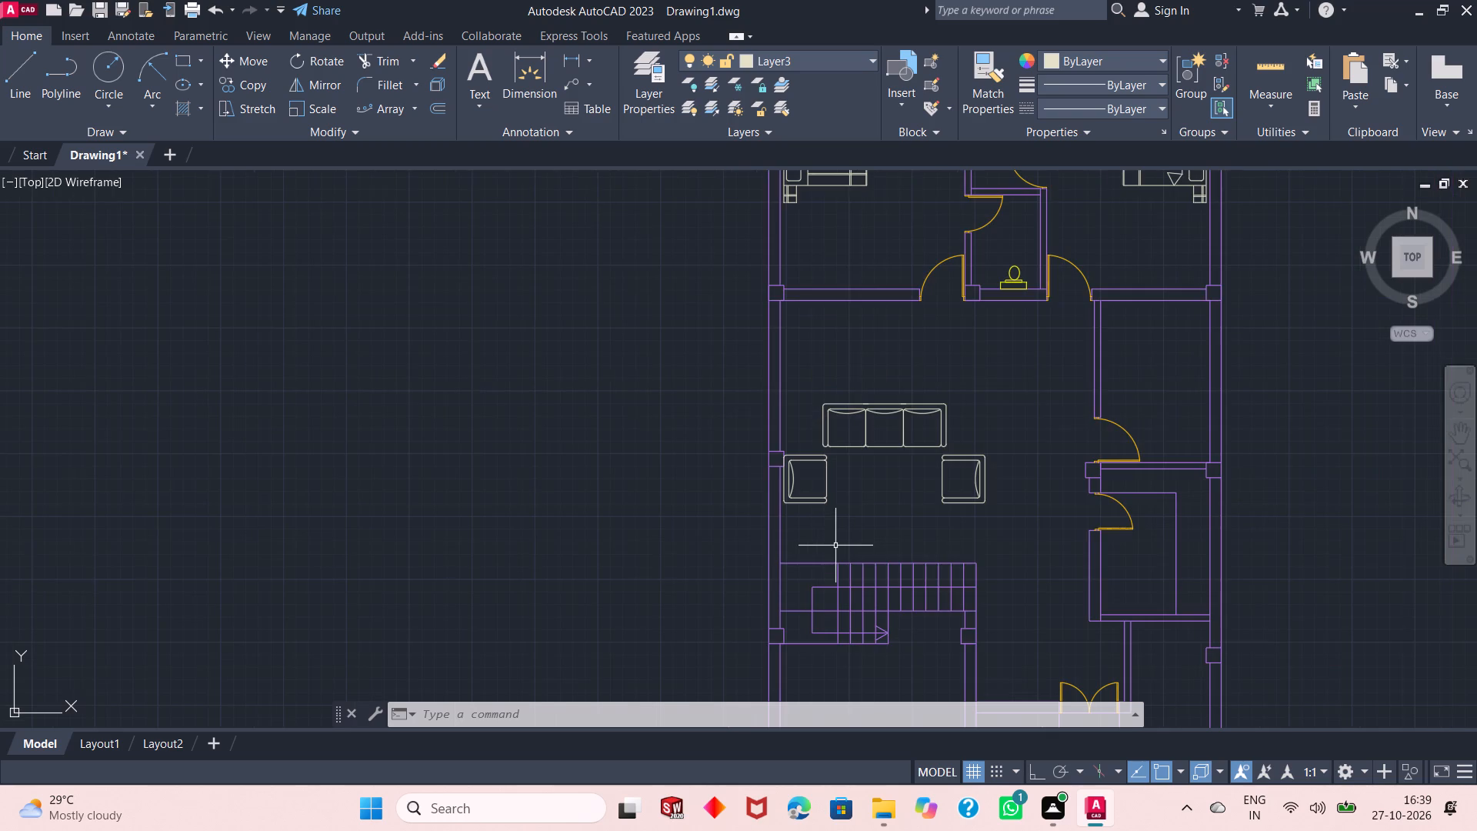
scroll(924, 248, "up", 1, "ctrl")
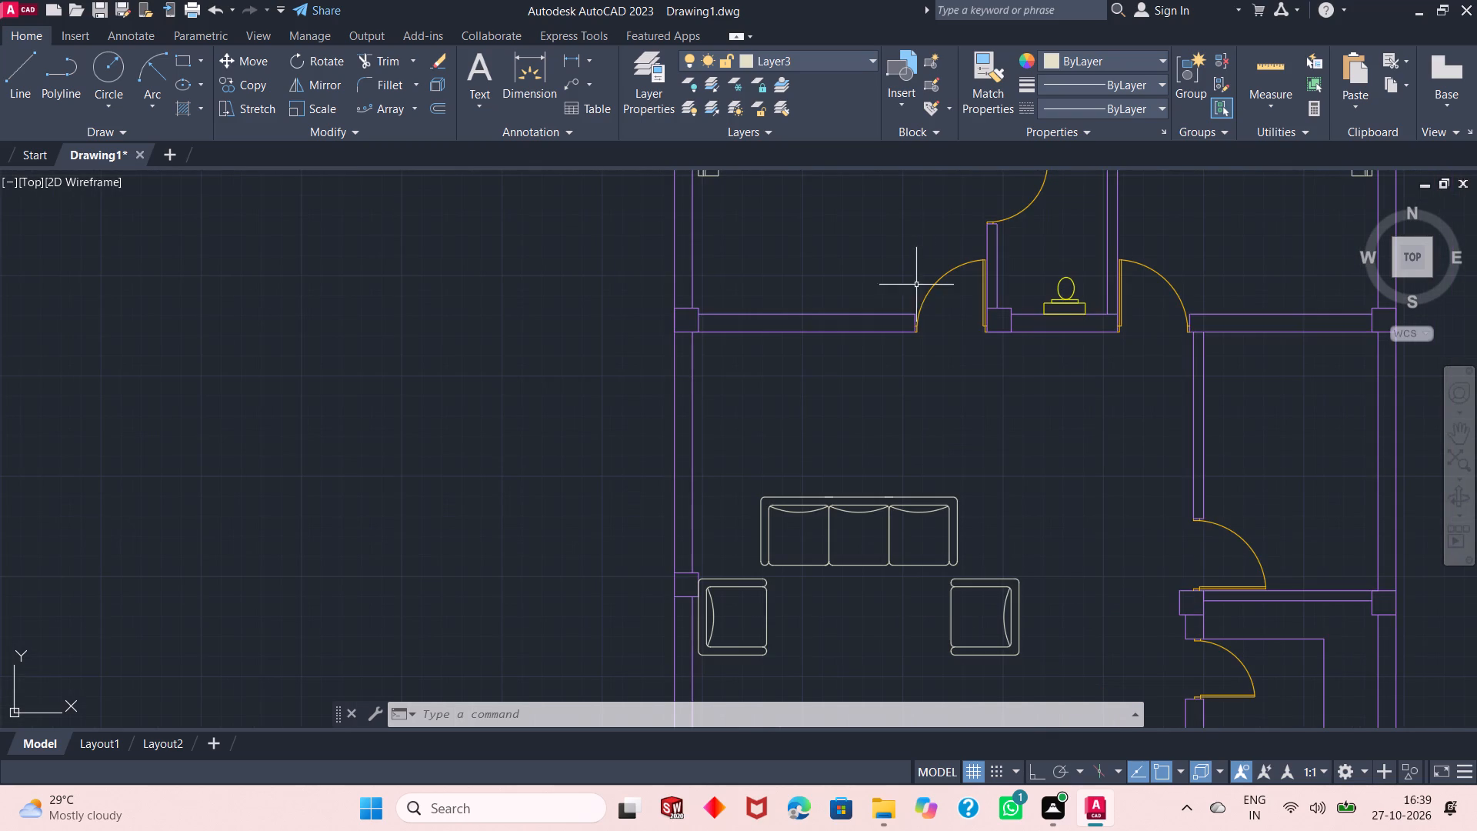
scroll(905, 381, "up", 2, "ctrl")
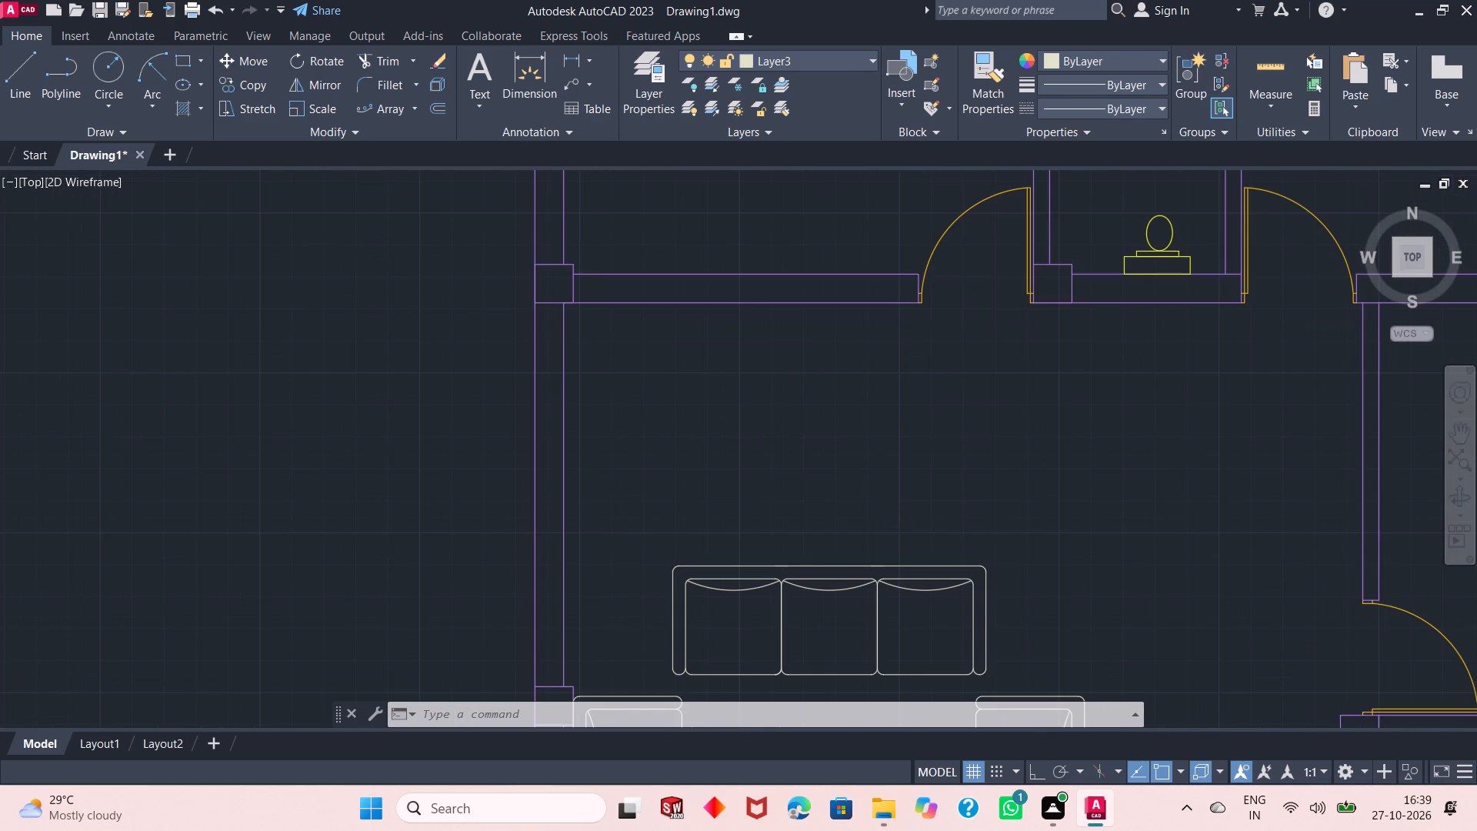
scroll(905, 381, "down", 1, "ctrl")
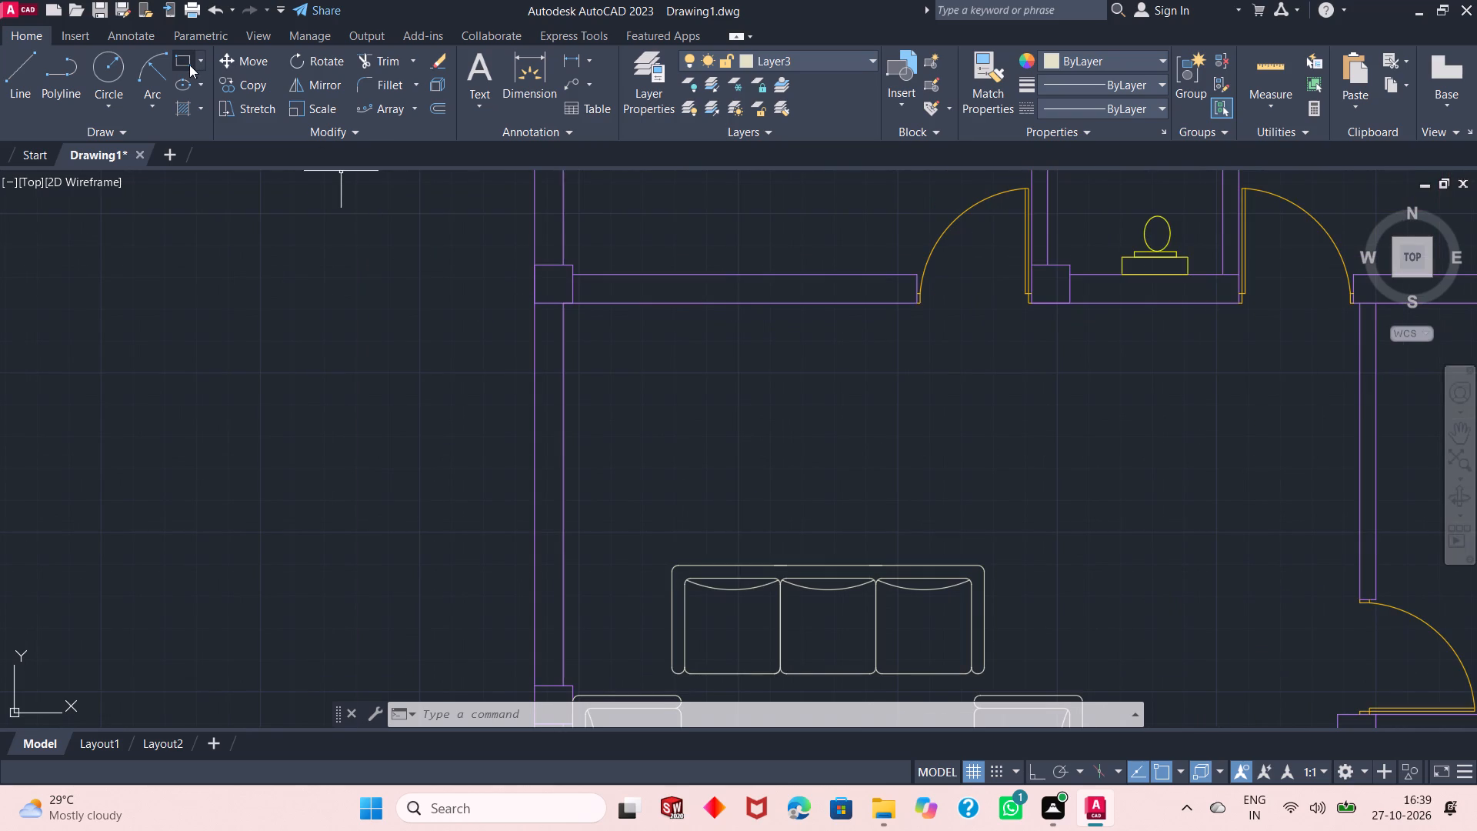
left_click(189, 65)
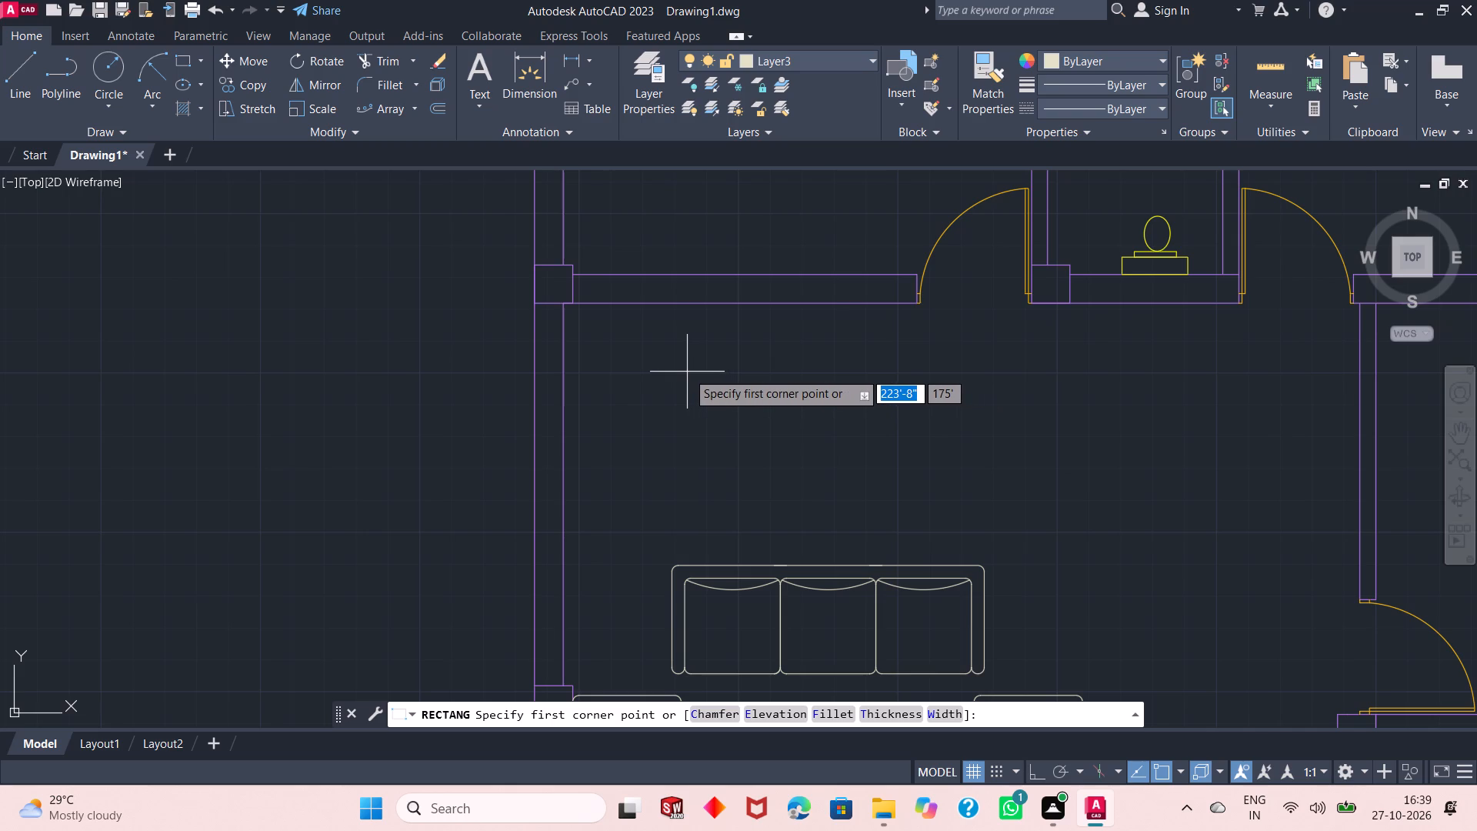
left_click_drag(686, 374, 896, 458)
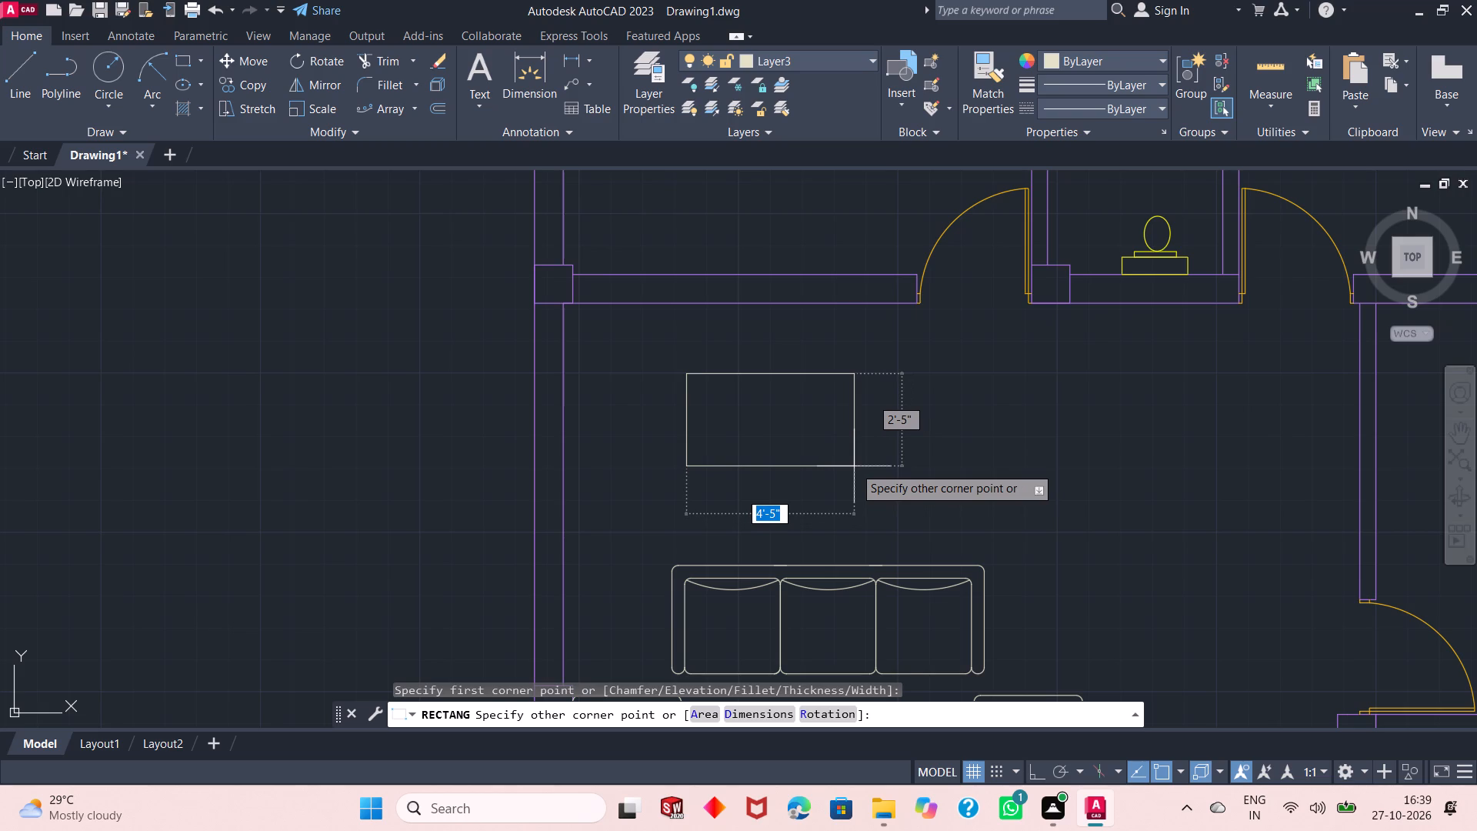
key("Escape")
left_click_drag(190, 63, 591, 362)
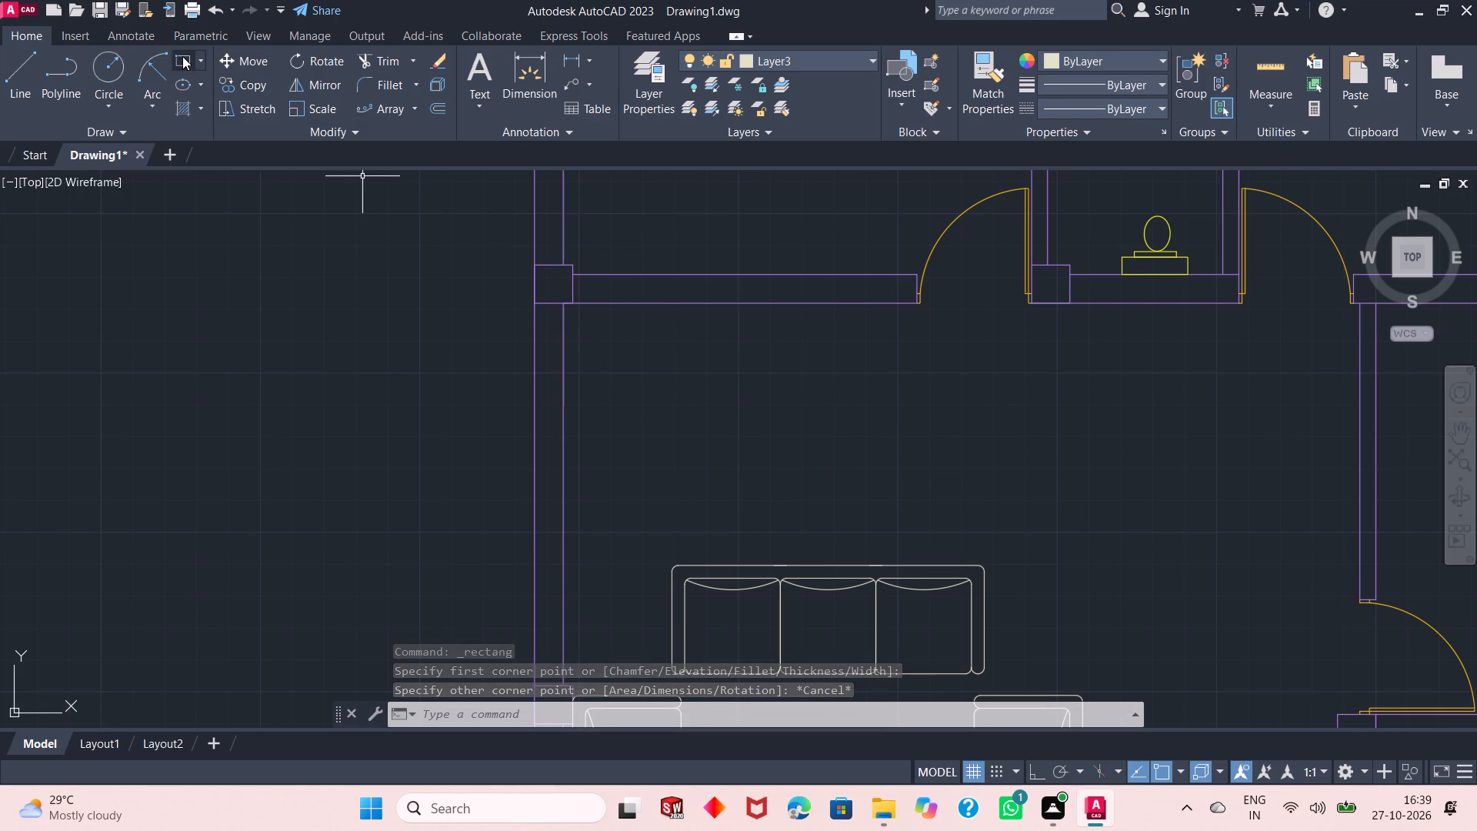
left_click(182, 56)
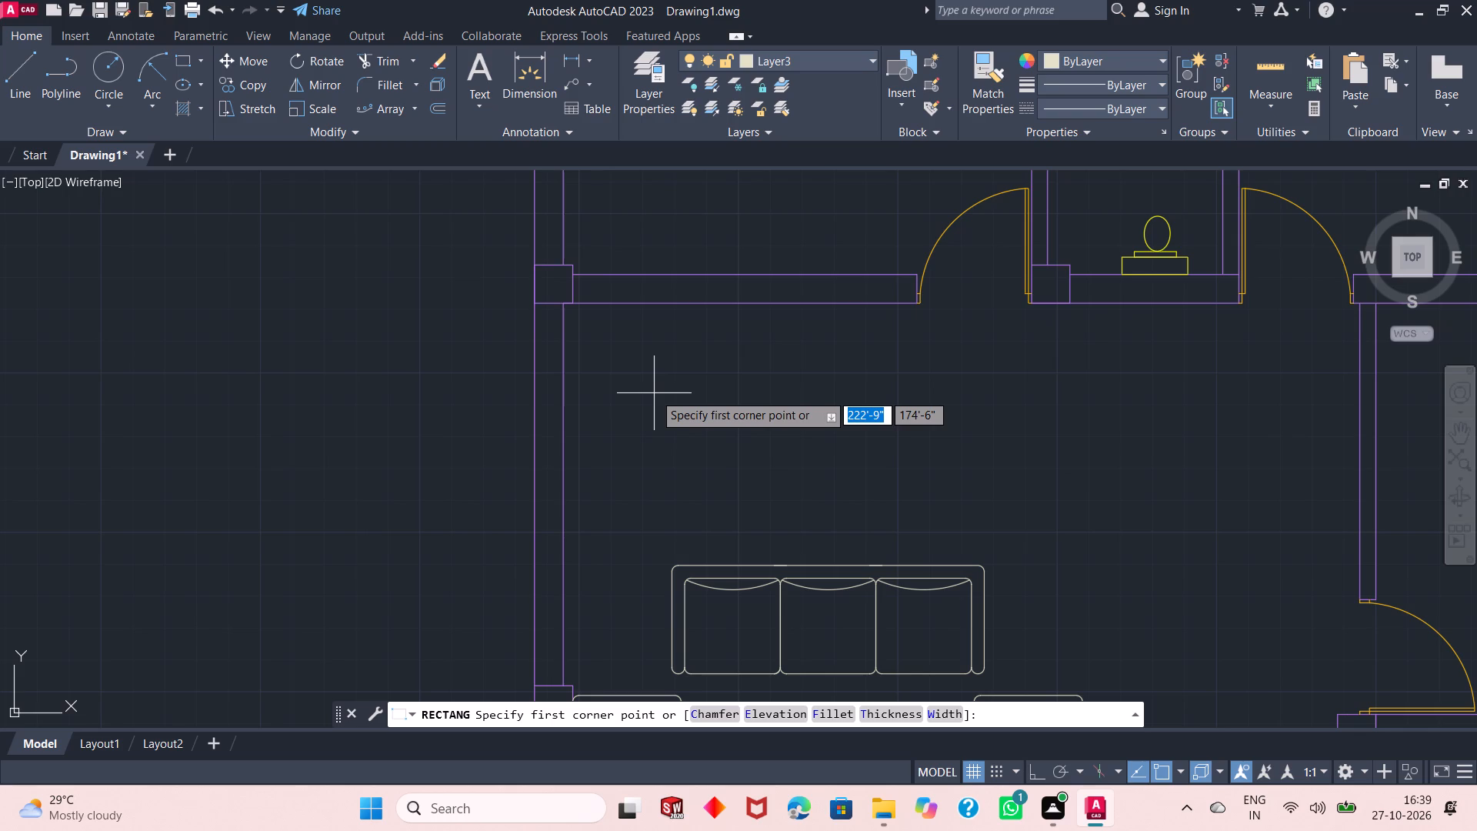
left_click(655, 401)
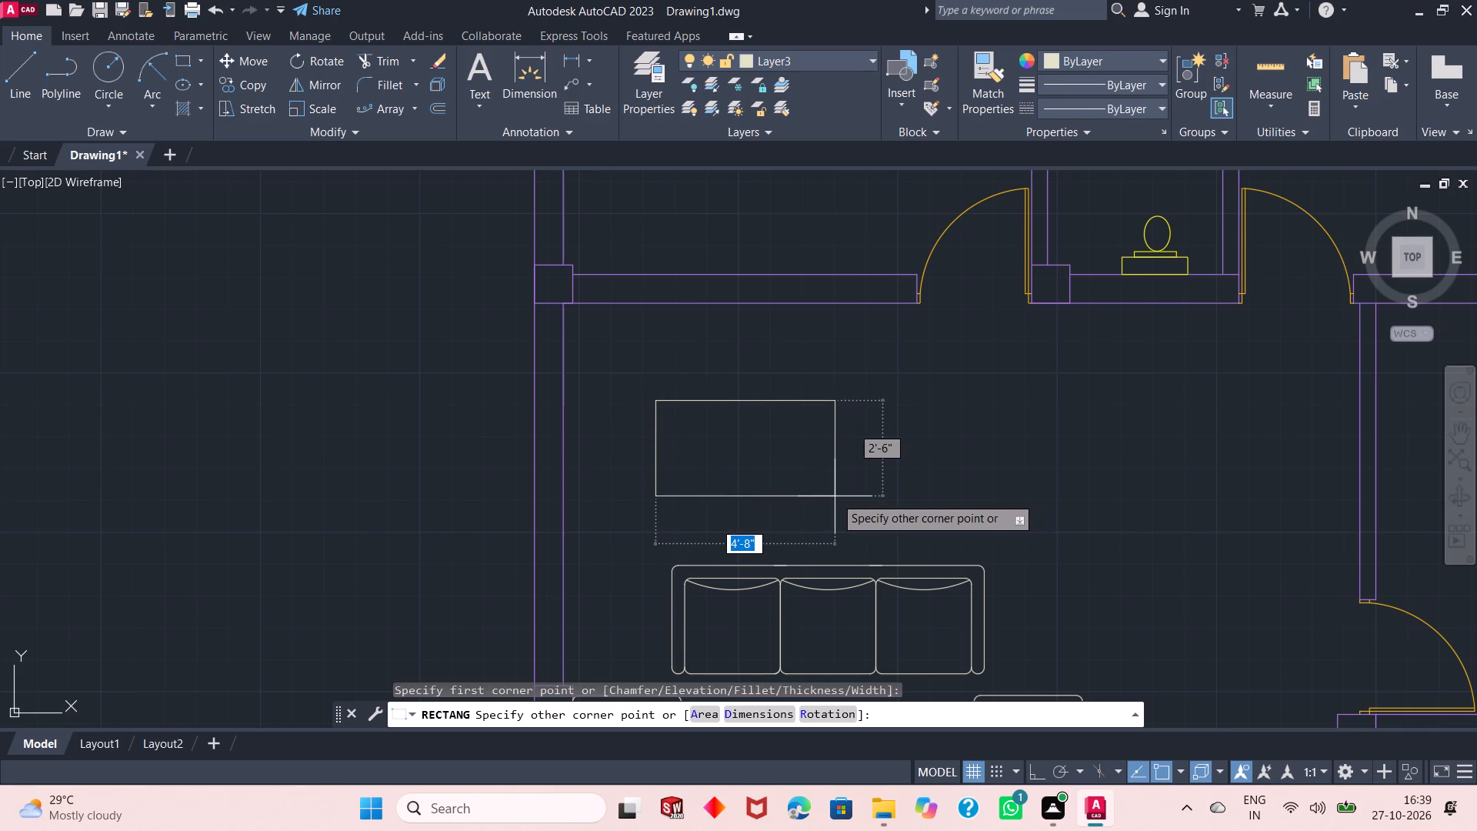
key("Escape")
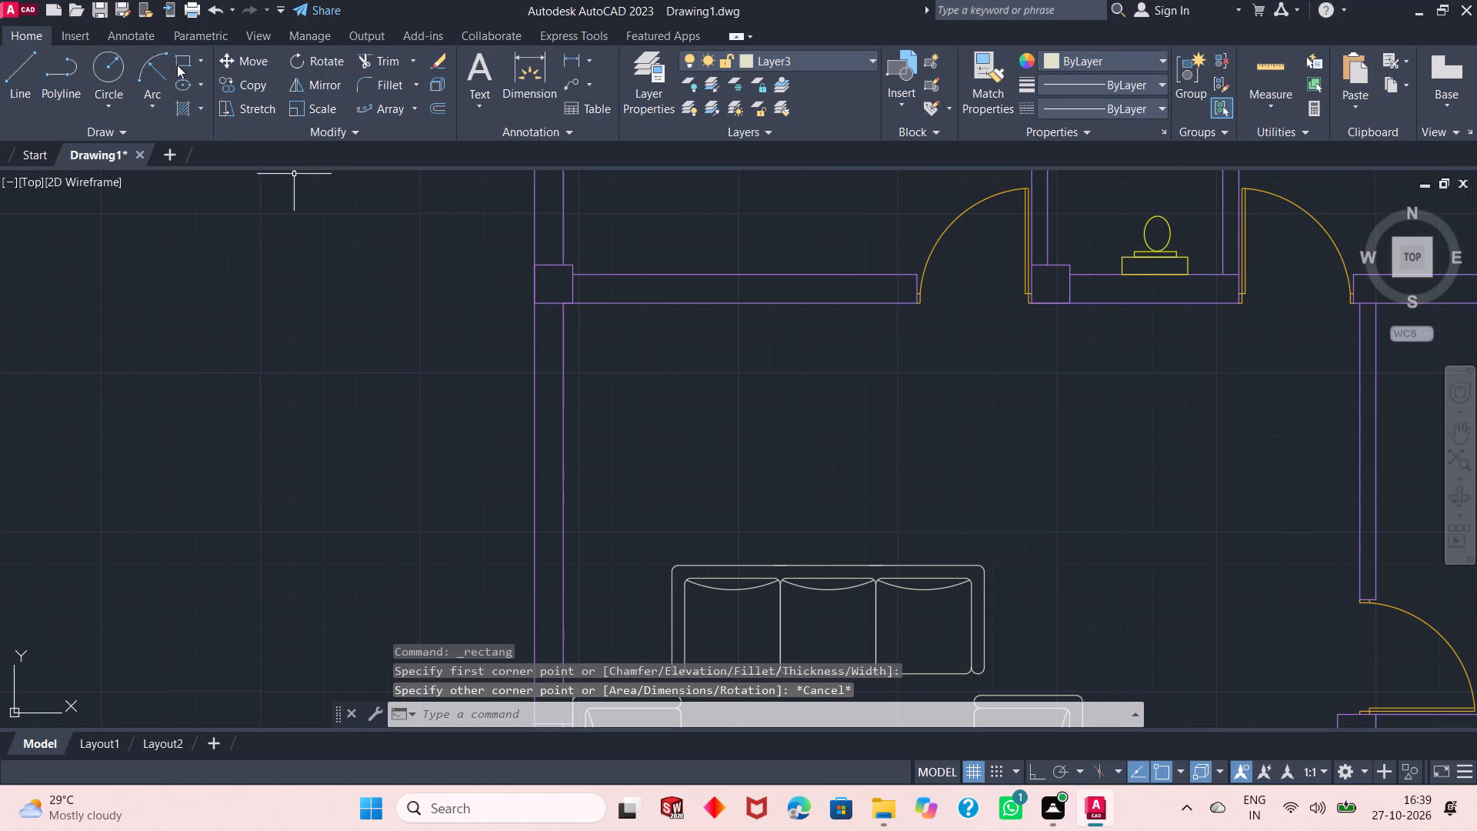
Draw a horizontal tabletop rectangle, about twice as long as deep, in the open floor between the three-seat sofa and the wall behind it.
left_click(177, 65)
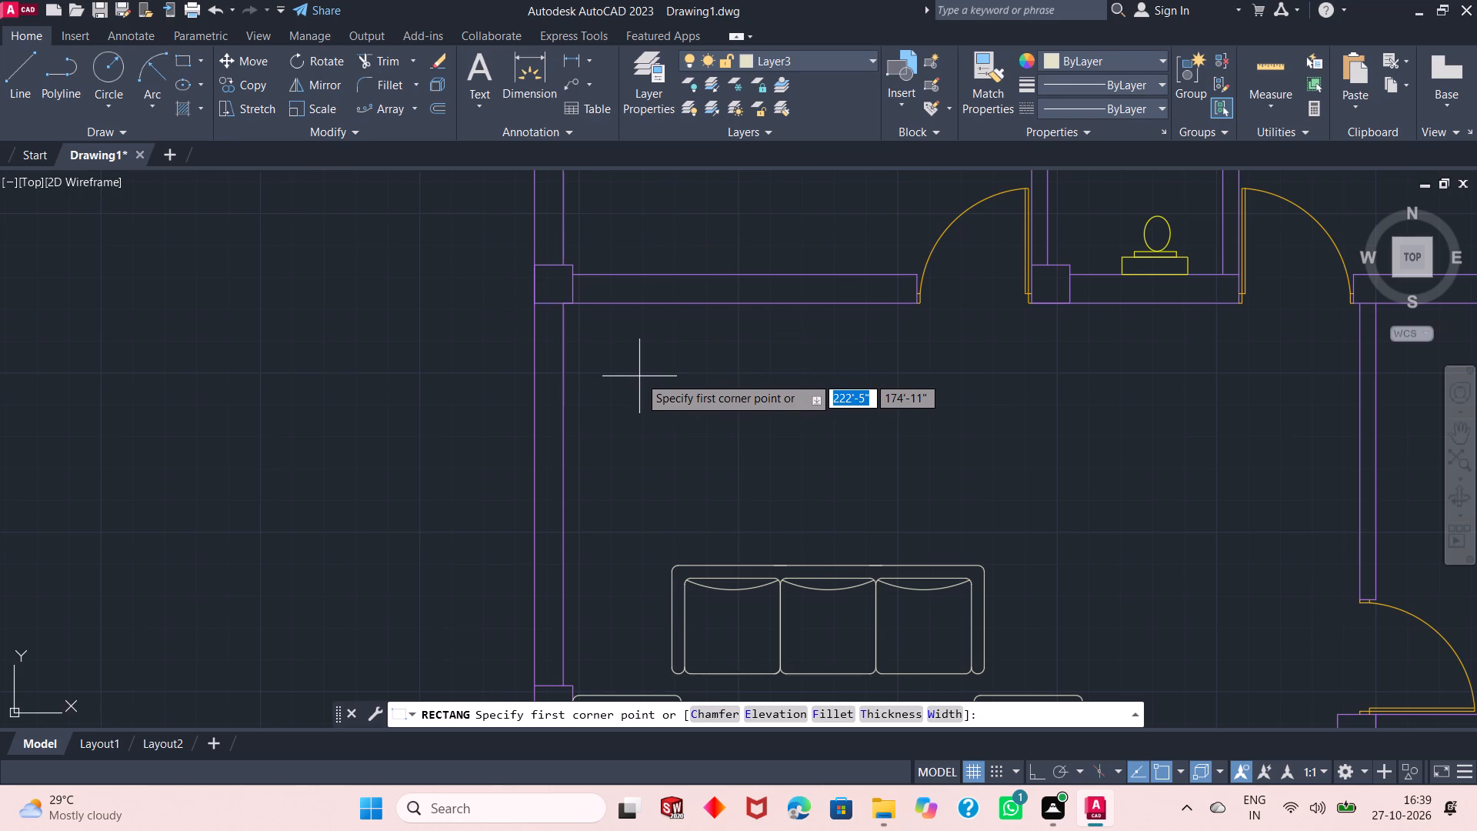
left_click_drag(640, 374, 732, 437)
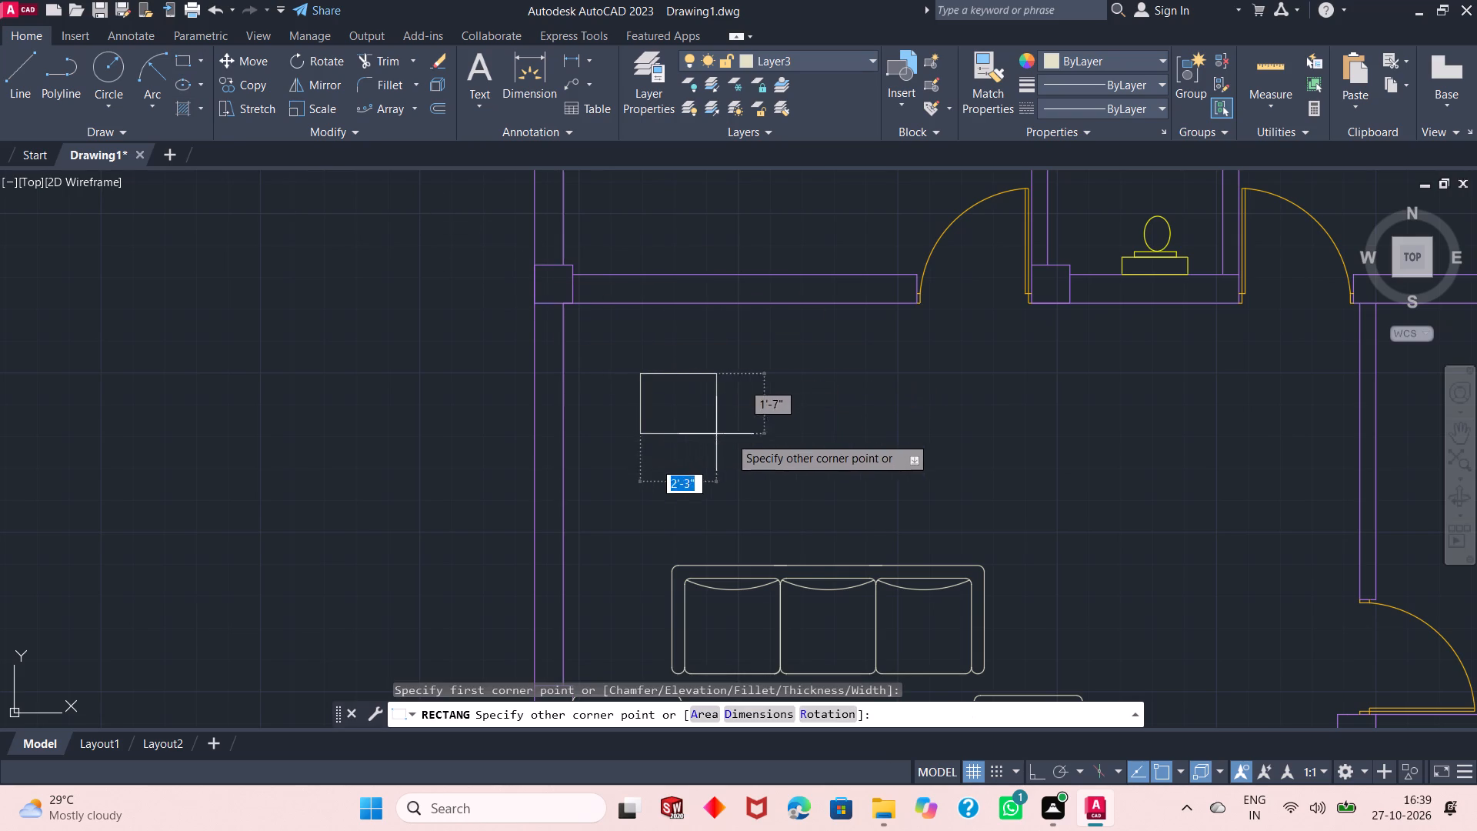
left_click_drag(732, 437, 797, 461)
left_click(815, 459)
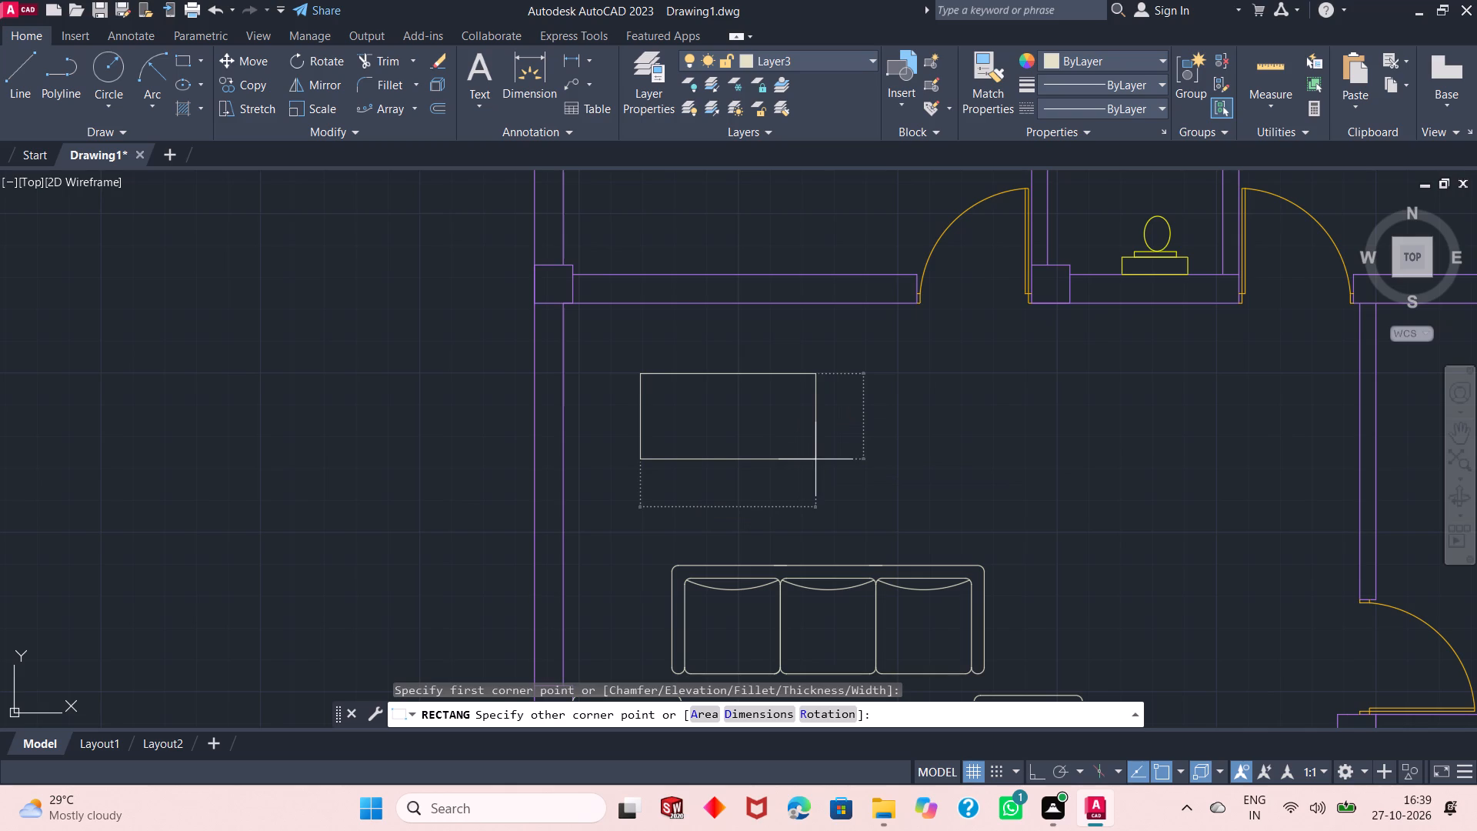
key("Escape")
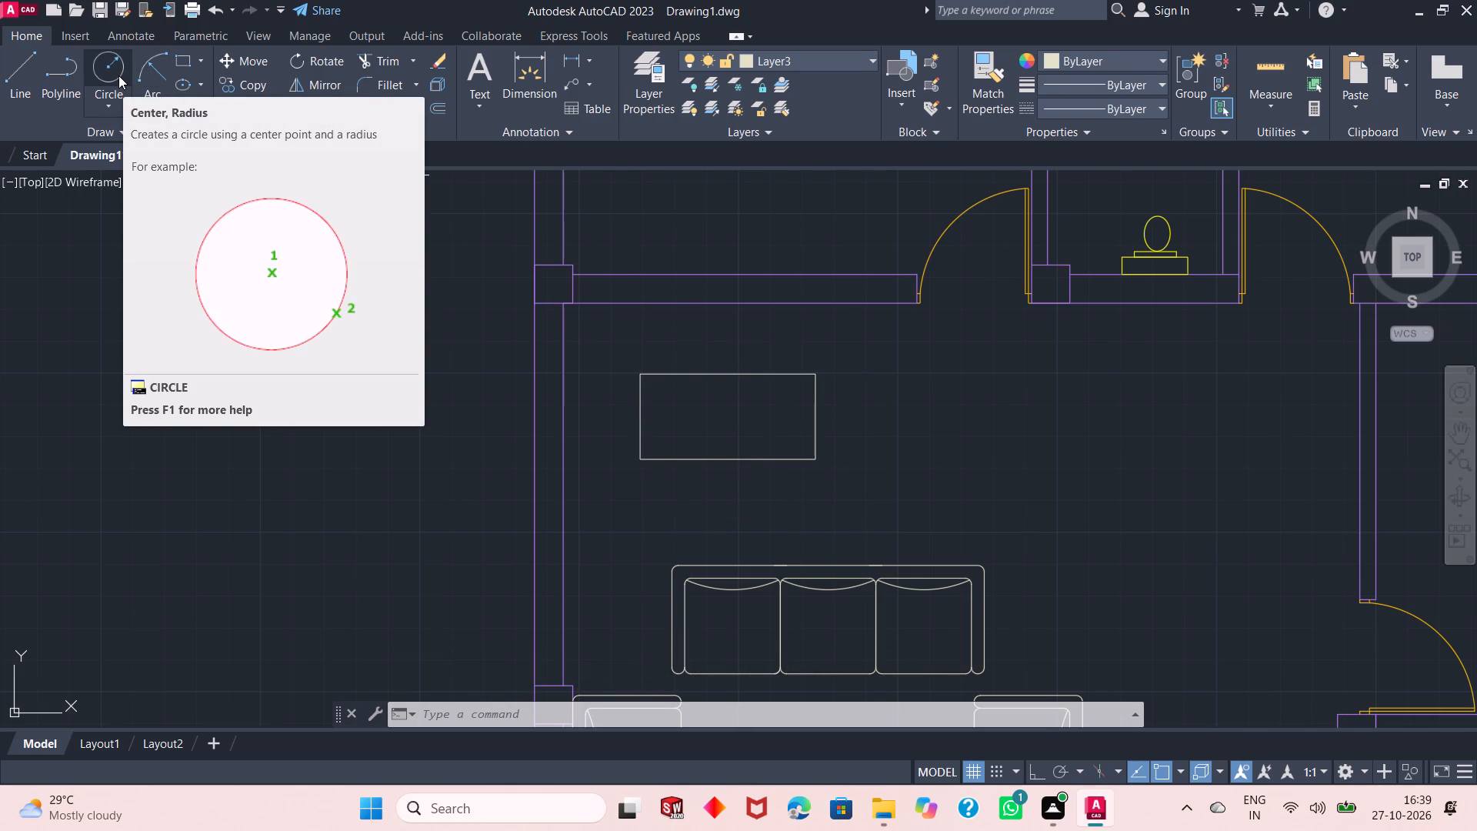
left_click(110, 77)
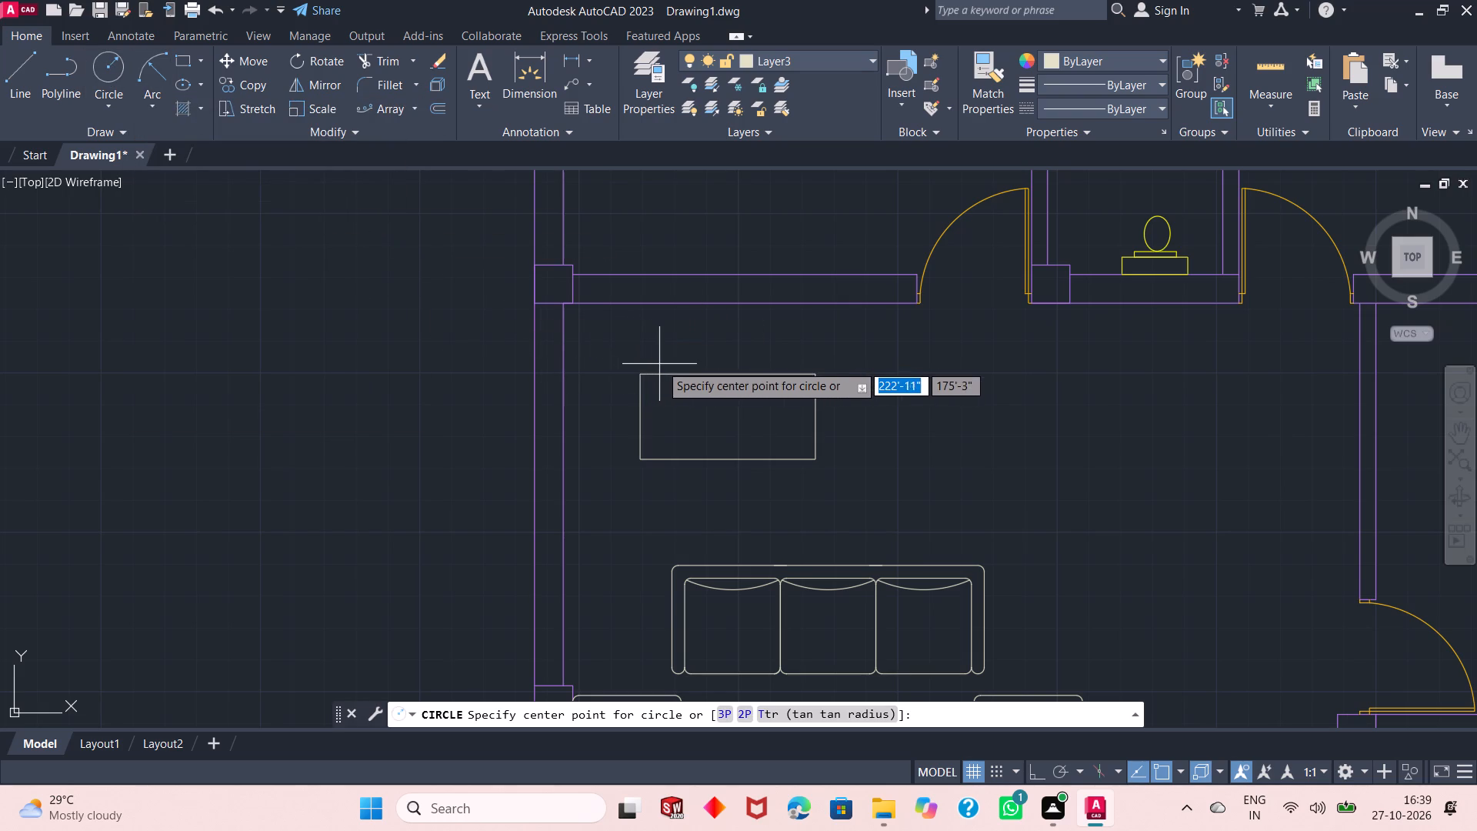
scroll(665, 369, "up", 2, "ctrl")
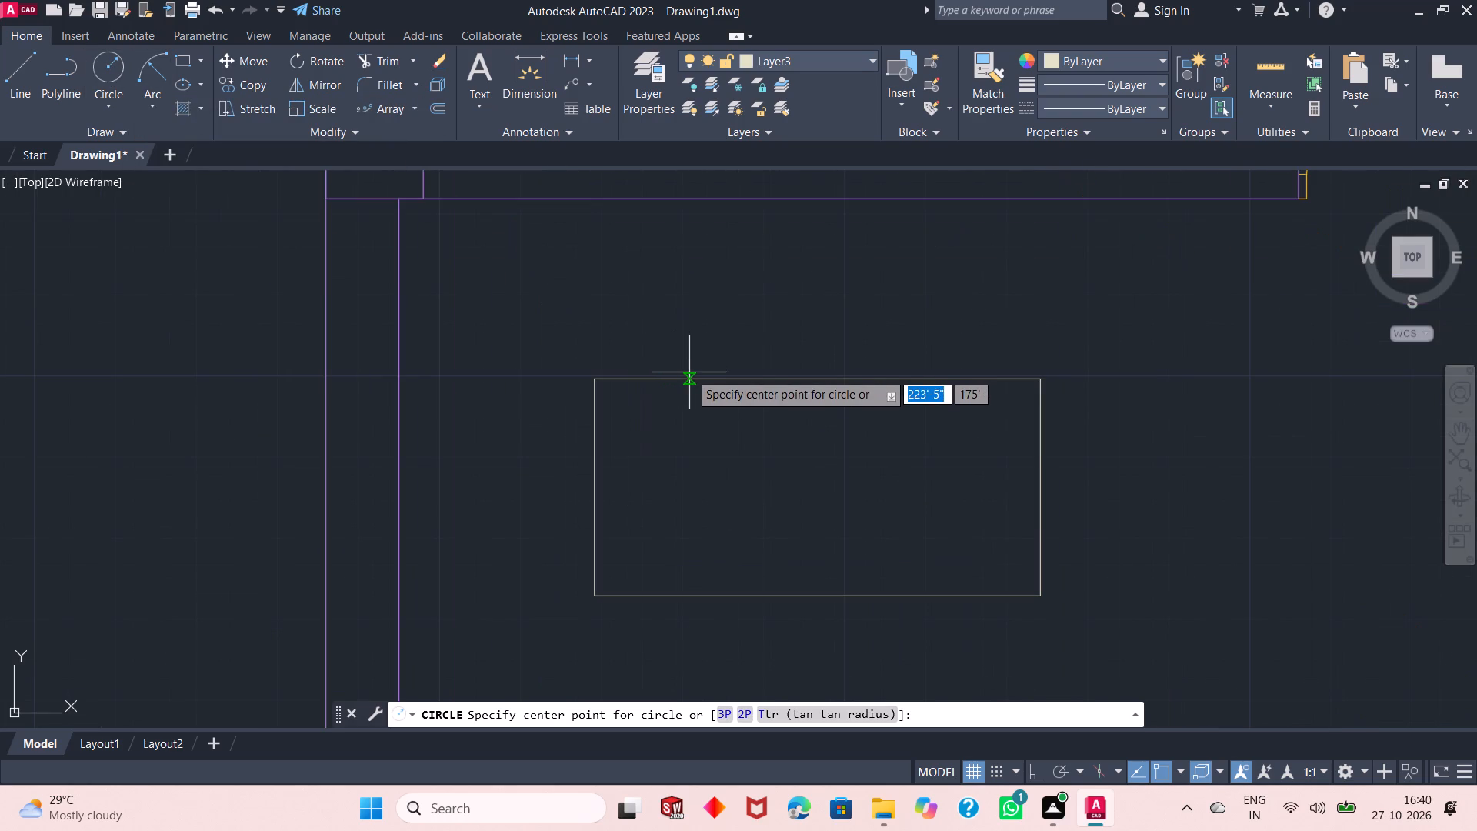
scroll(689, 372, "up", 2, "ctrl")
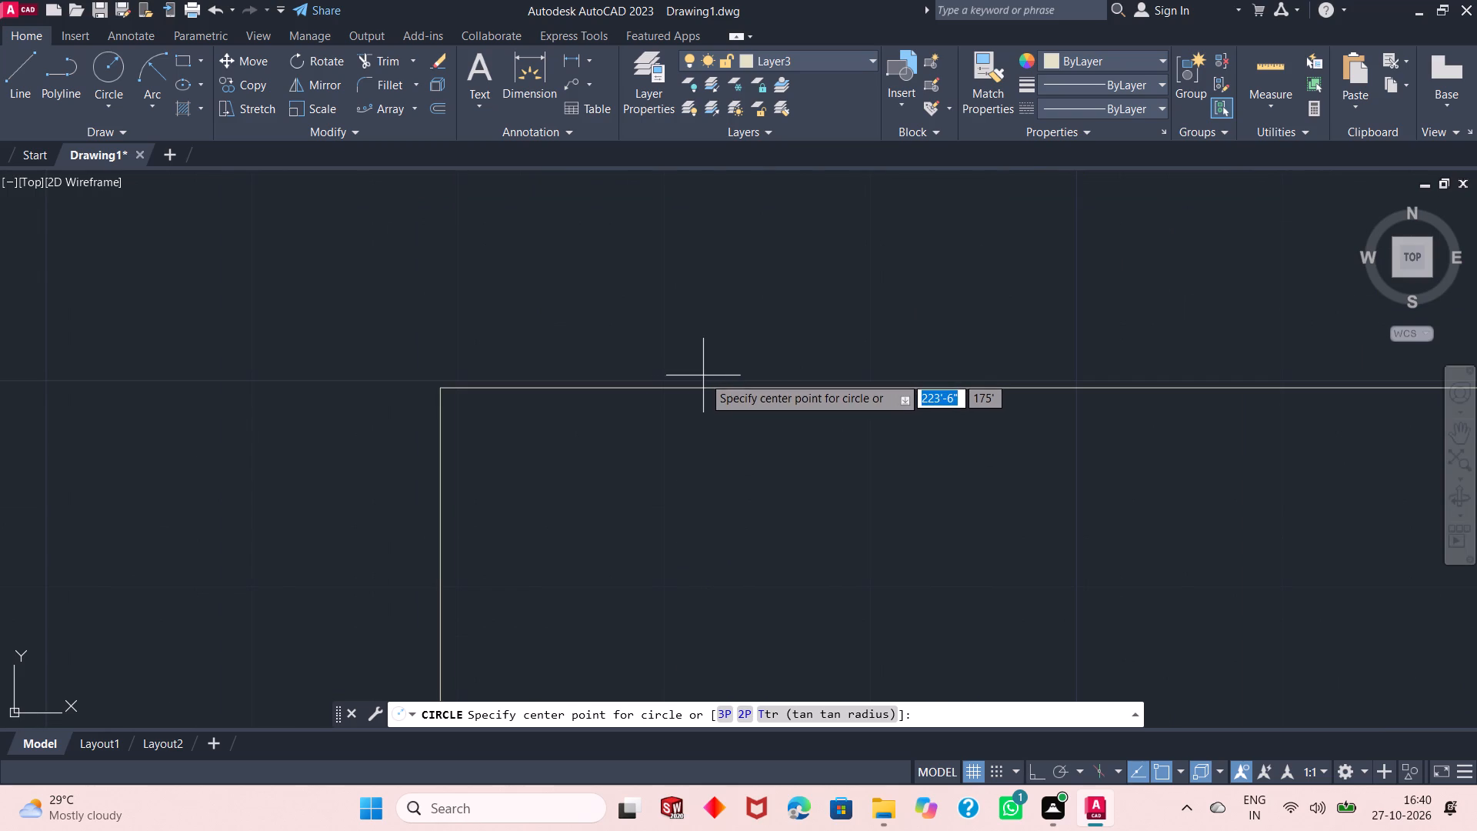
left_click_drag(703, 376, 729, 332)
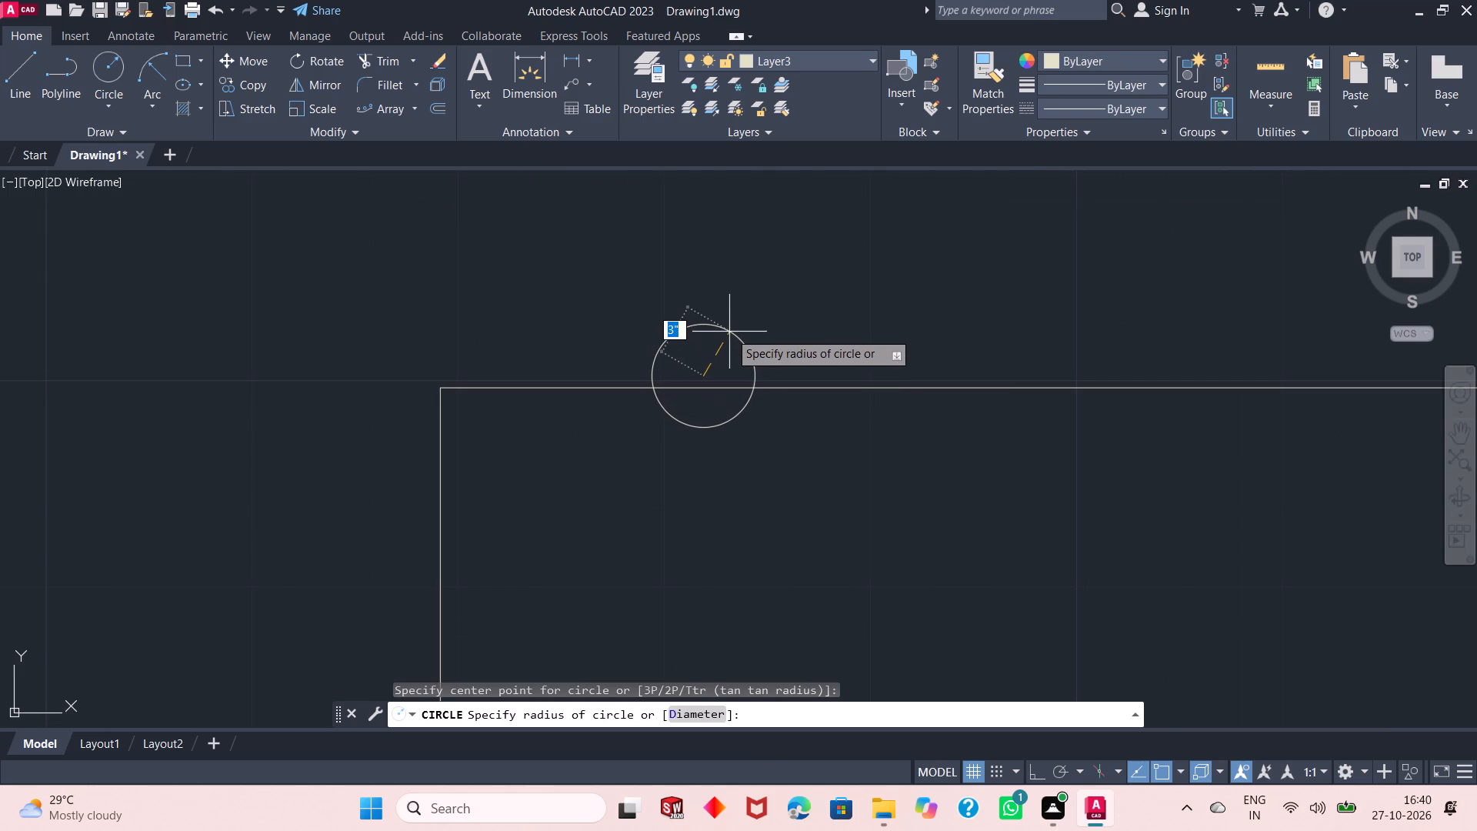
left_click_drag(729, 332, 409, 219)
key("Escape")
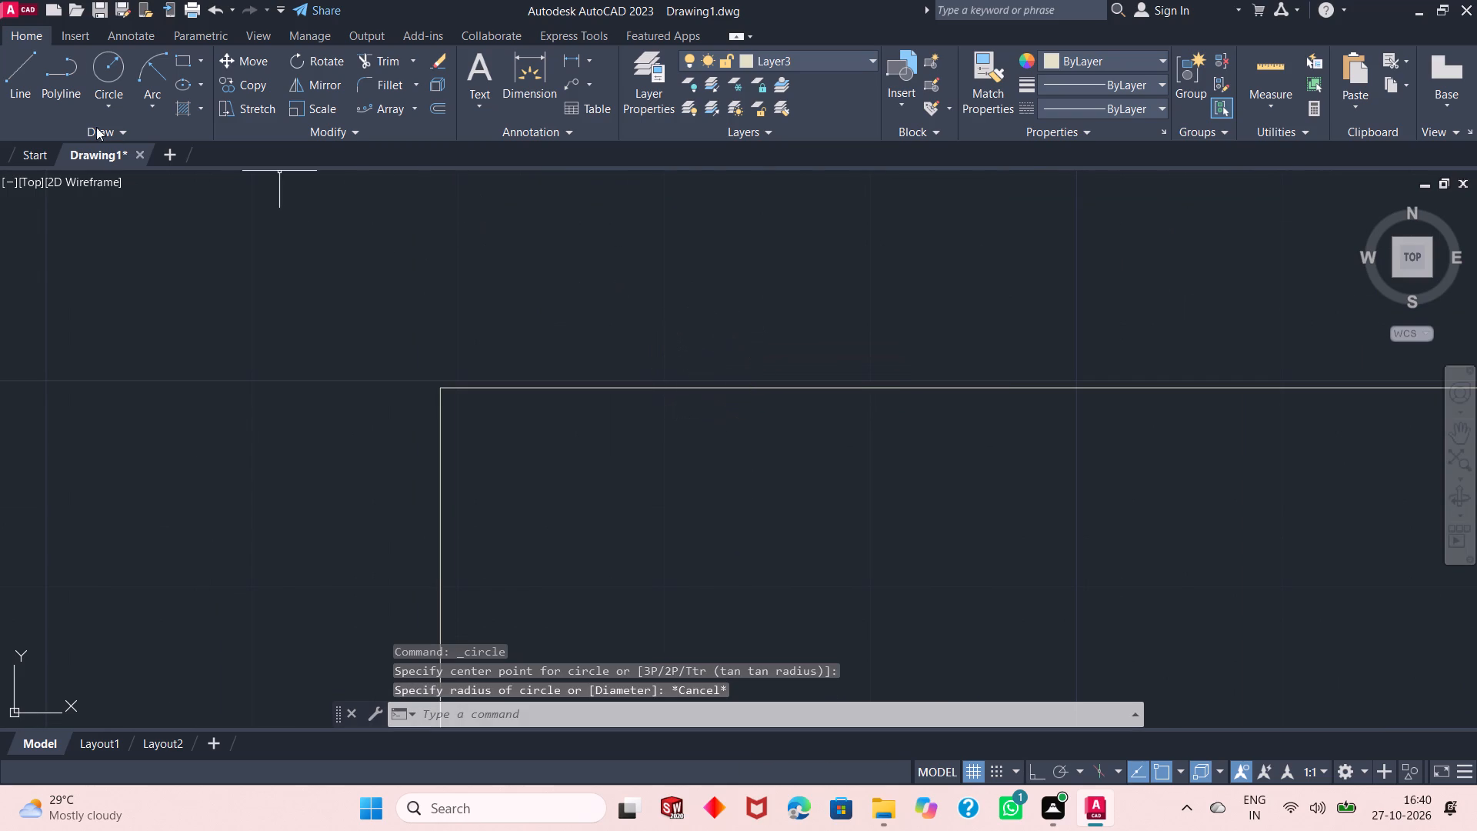
With ortho on, draw a 1' chair-side line perpendicular from the tabletop's wall-facing long edge, near its left end.
left_click(18, 82)
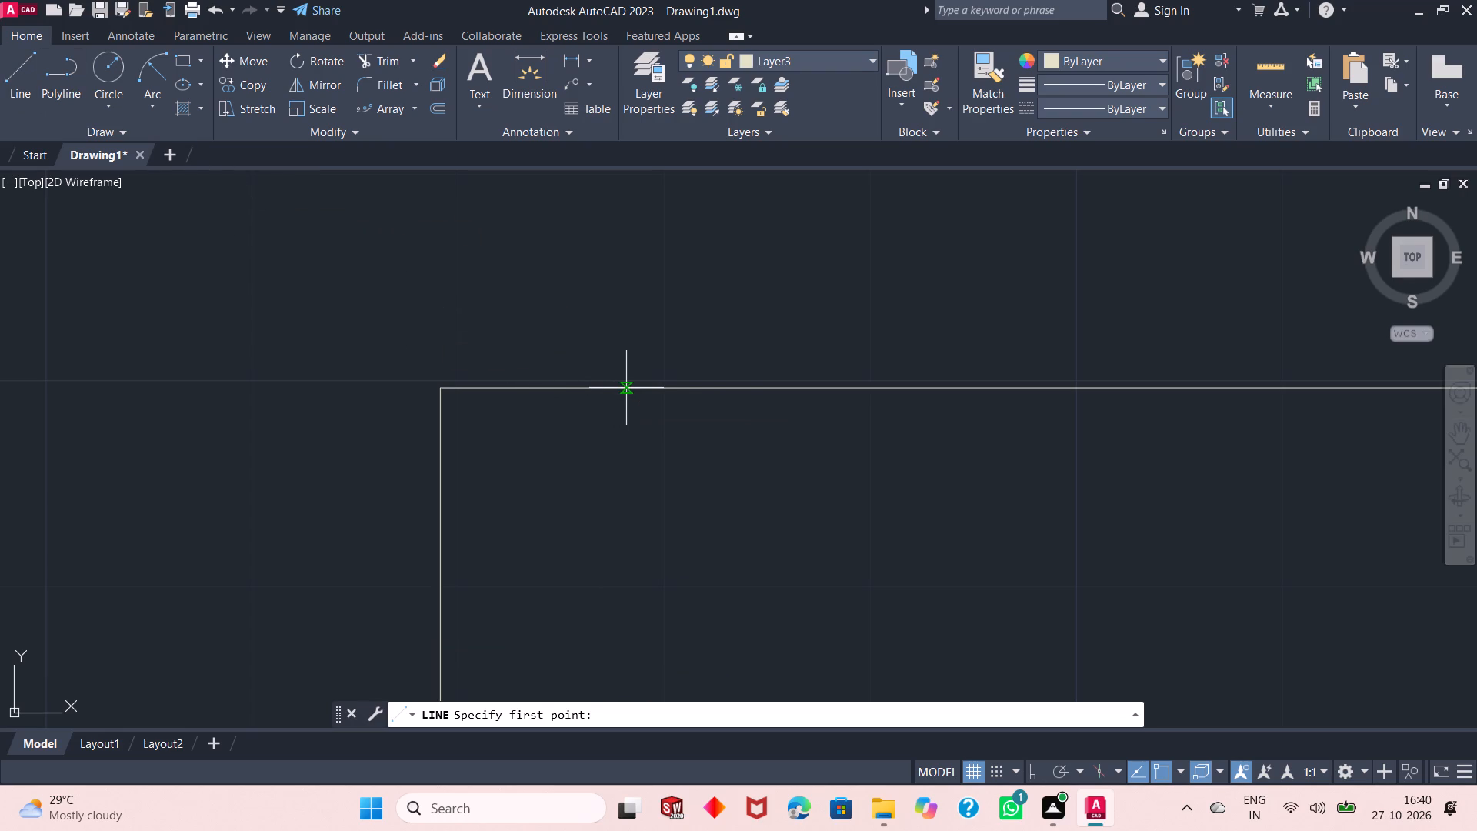
left_click_drag(633, 389, 612, 283)
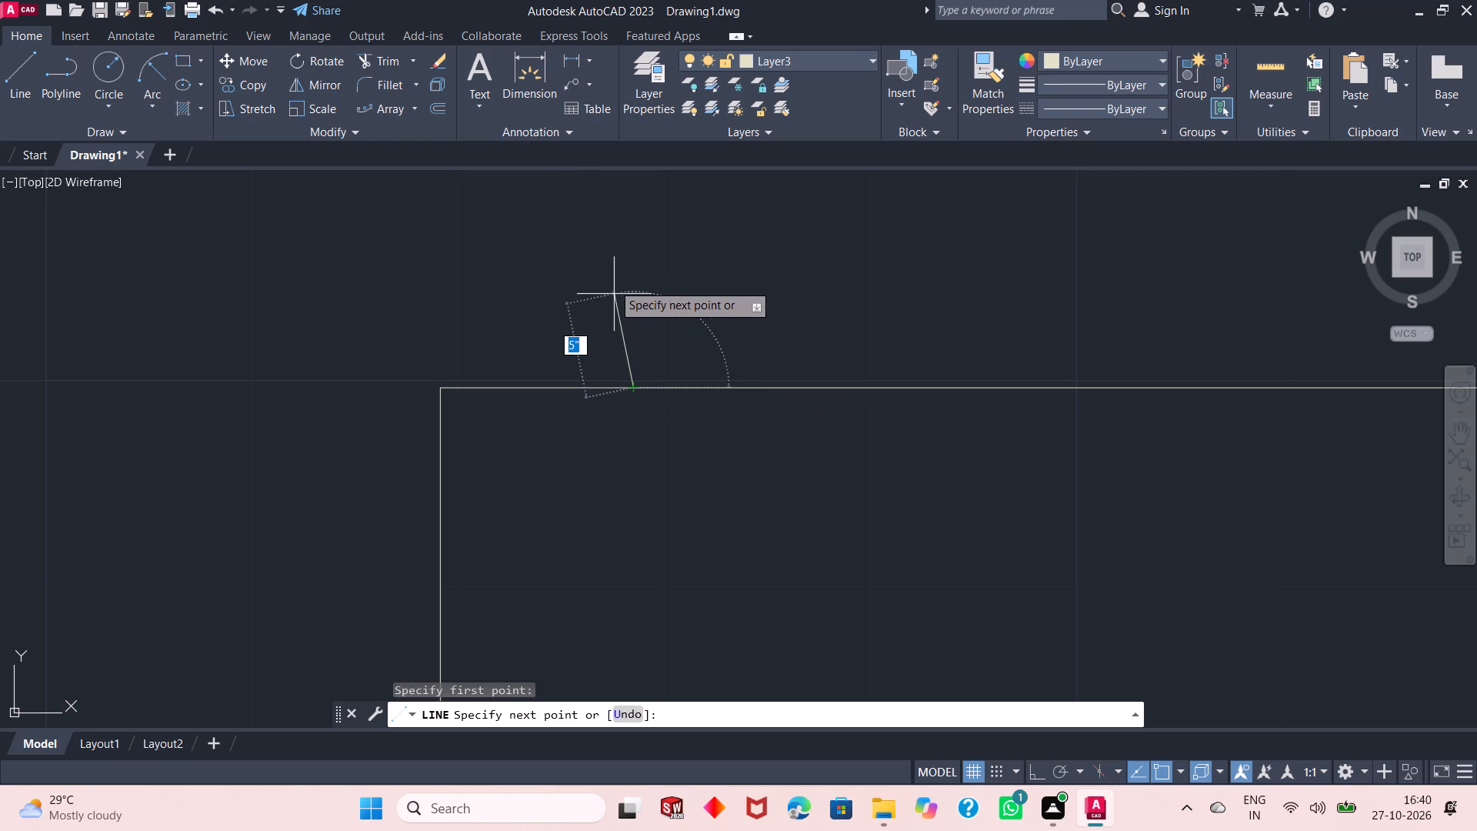
left_click_drag(612, 283, 927, 691)
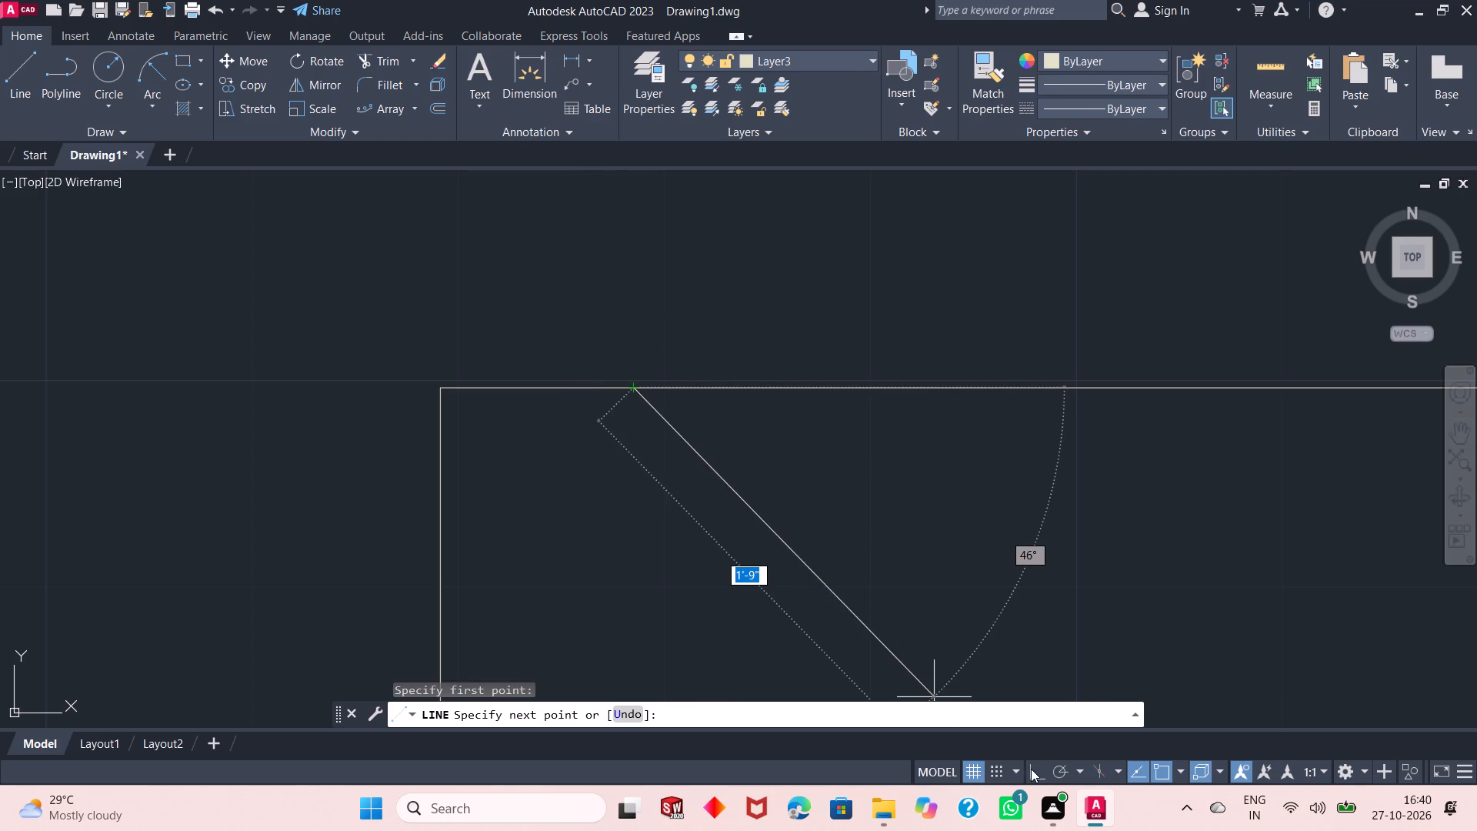
left_click(1031, 769)
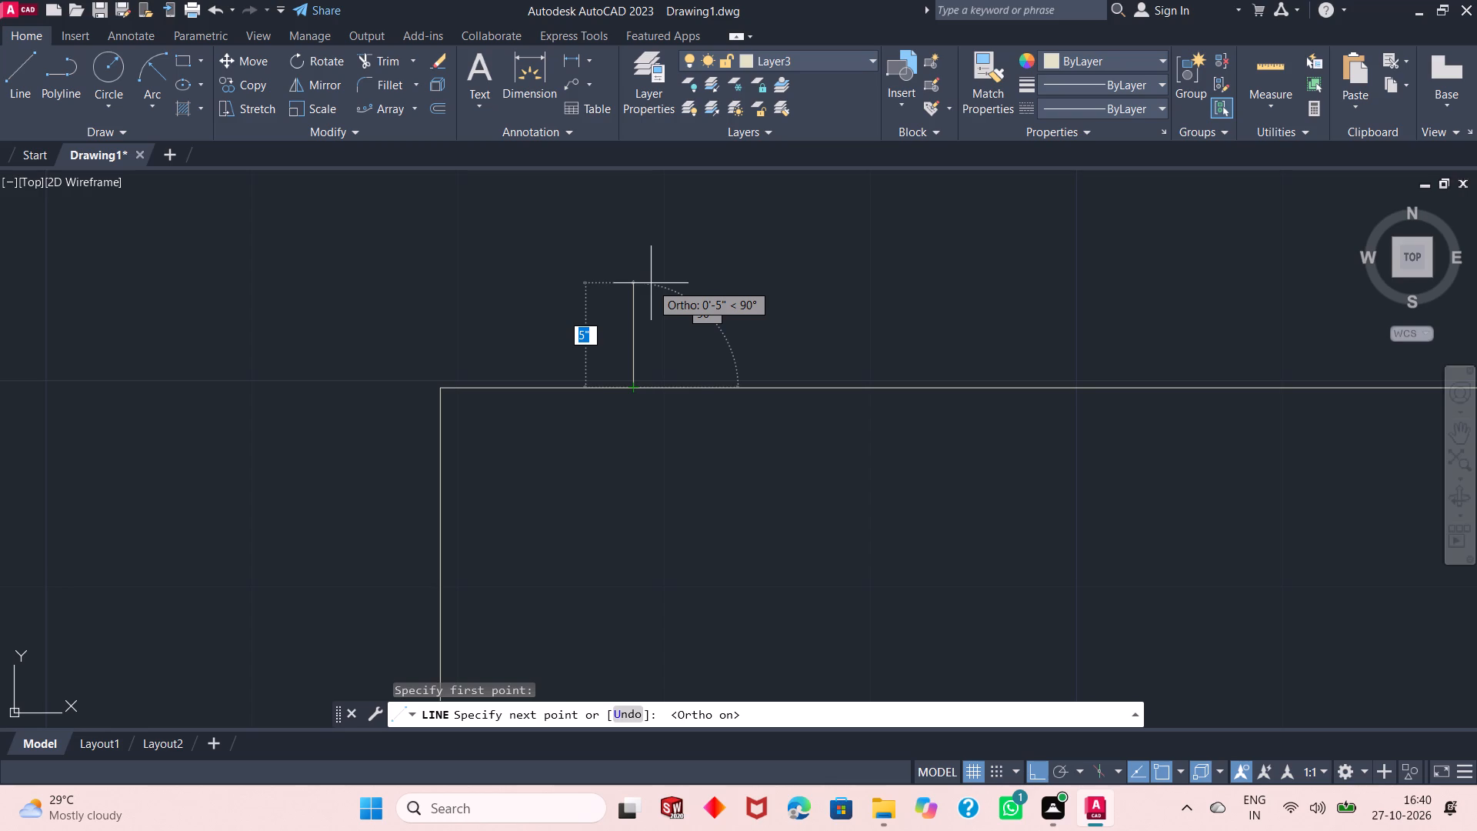
type("1'6\"")
key("Return")
scroll(651, 283, "down", 3, "ctrl")
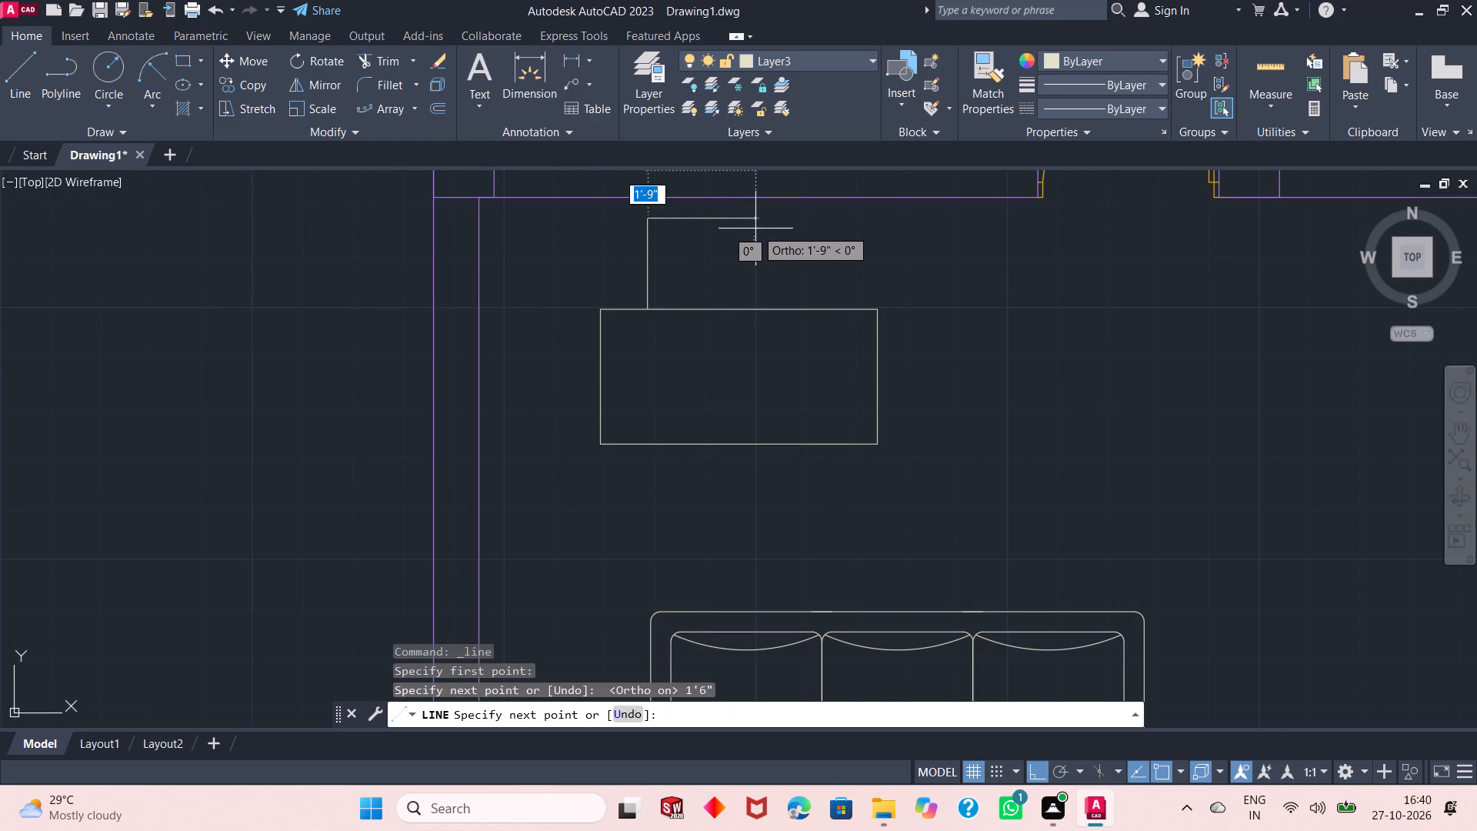
key("ctrl+z")
type("1\"--")
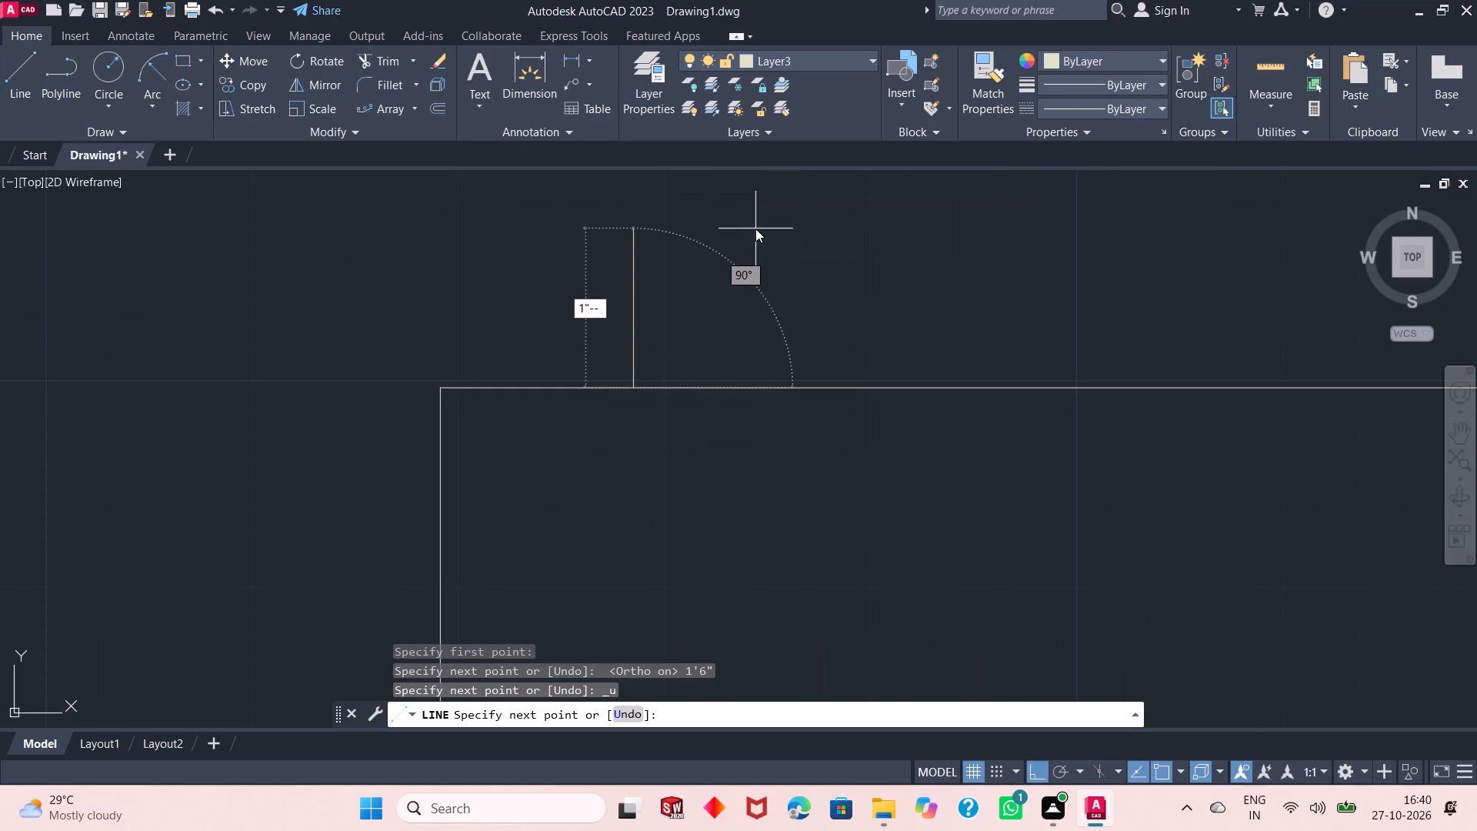
key("minus")
key("BackSpace")
key("BackSpace")
key("BackSpace")
key("BackSpace")
key("apostrophe")
key("Return")
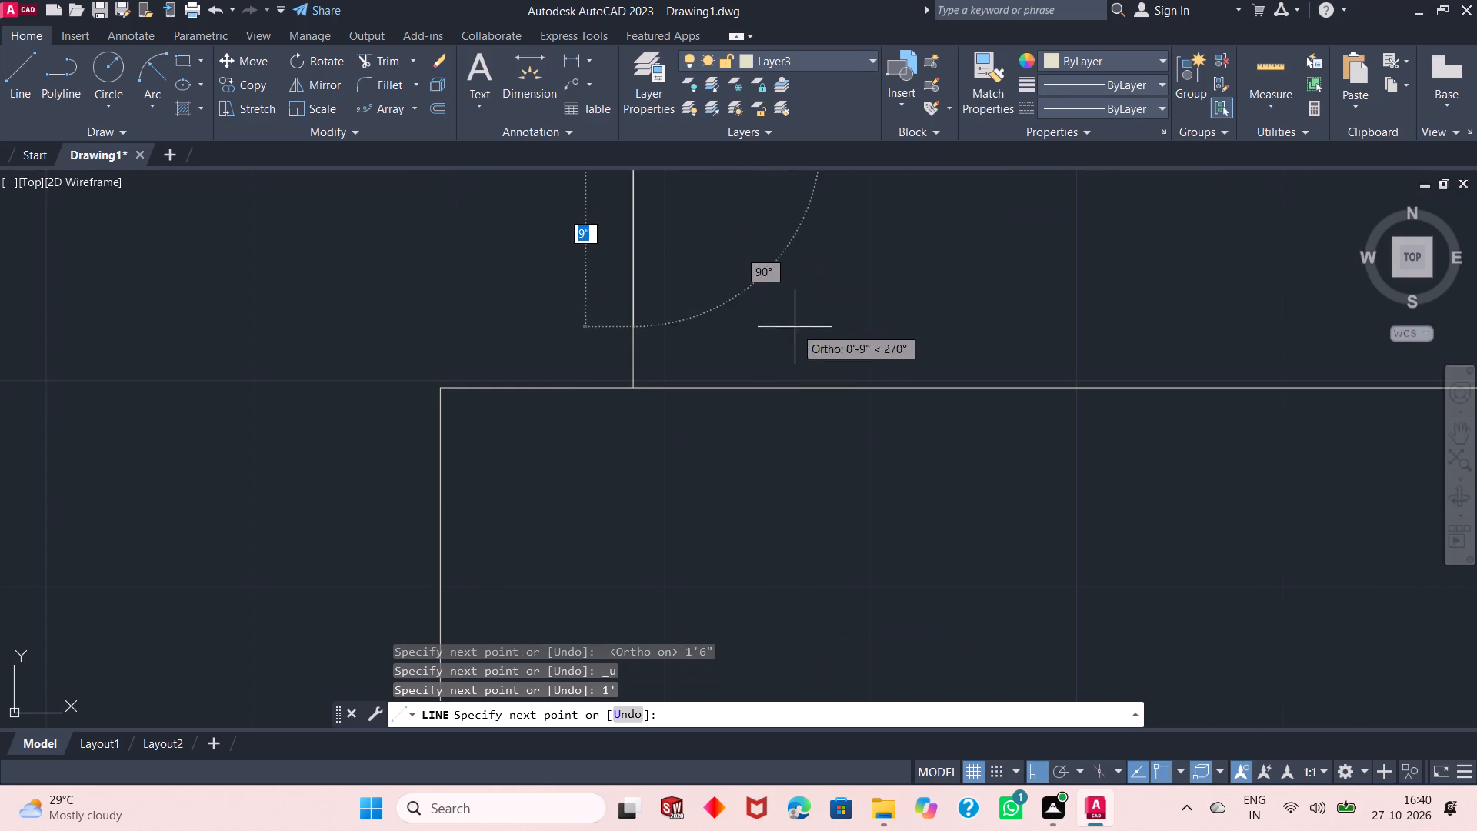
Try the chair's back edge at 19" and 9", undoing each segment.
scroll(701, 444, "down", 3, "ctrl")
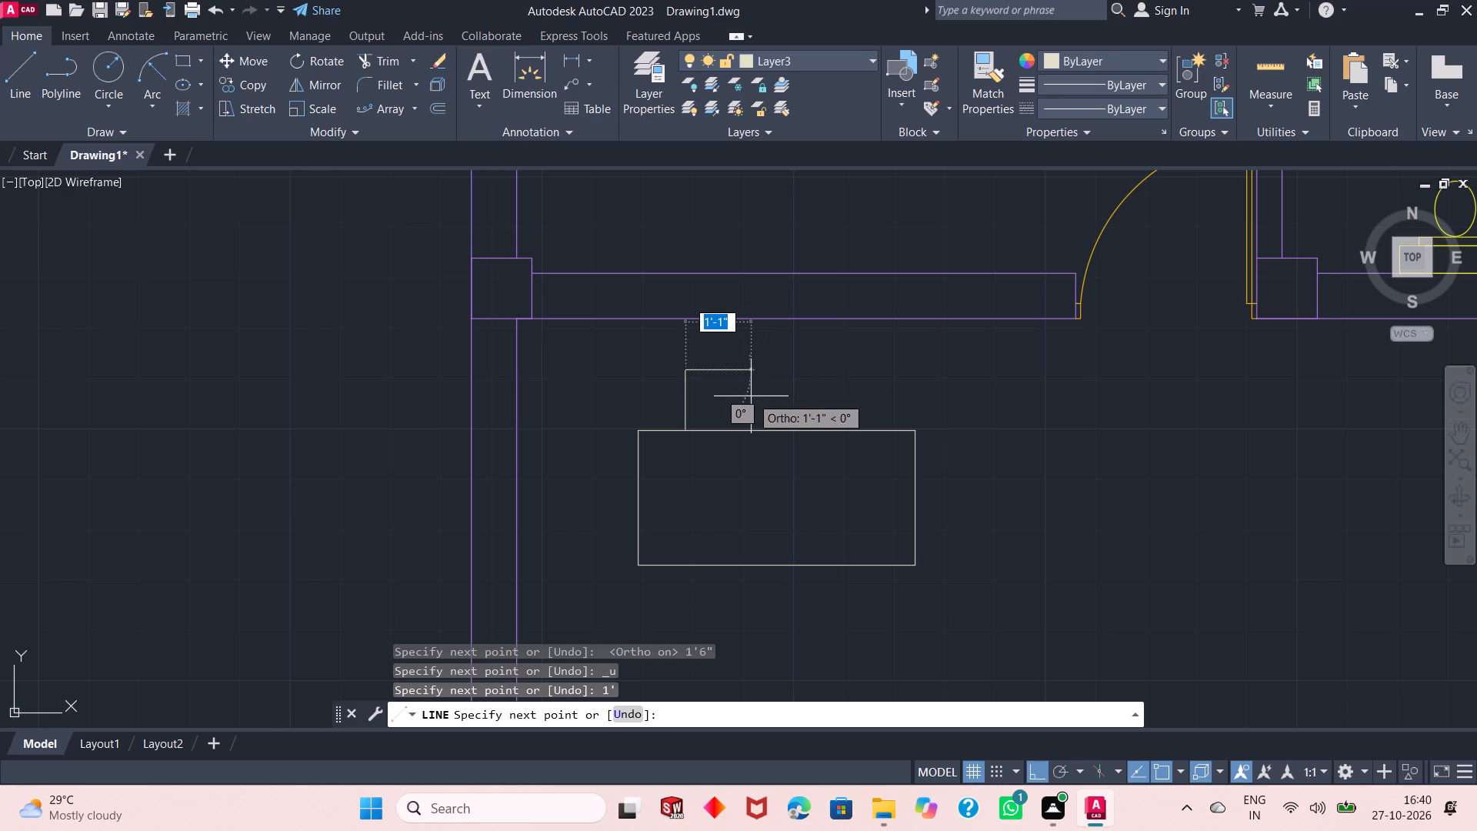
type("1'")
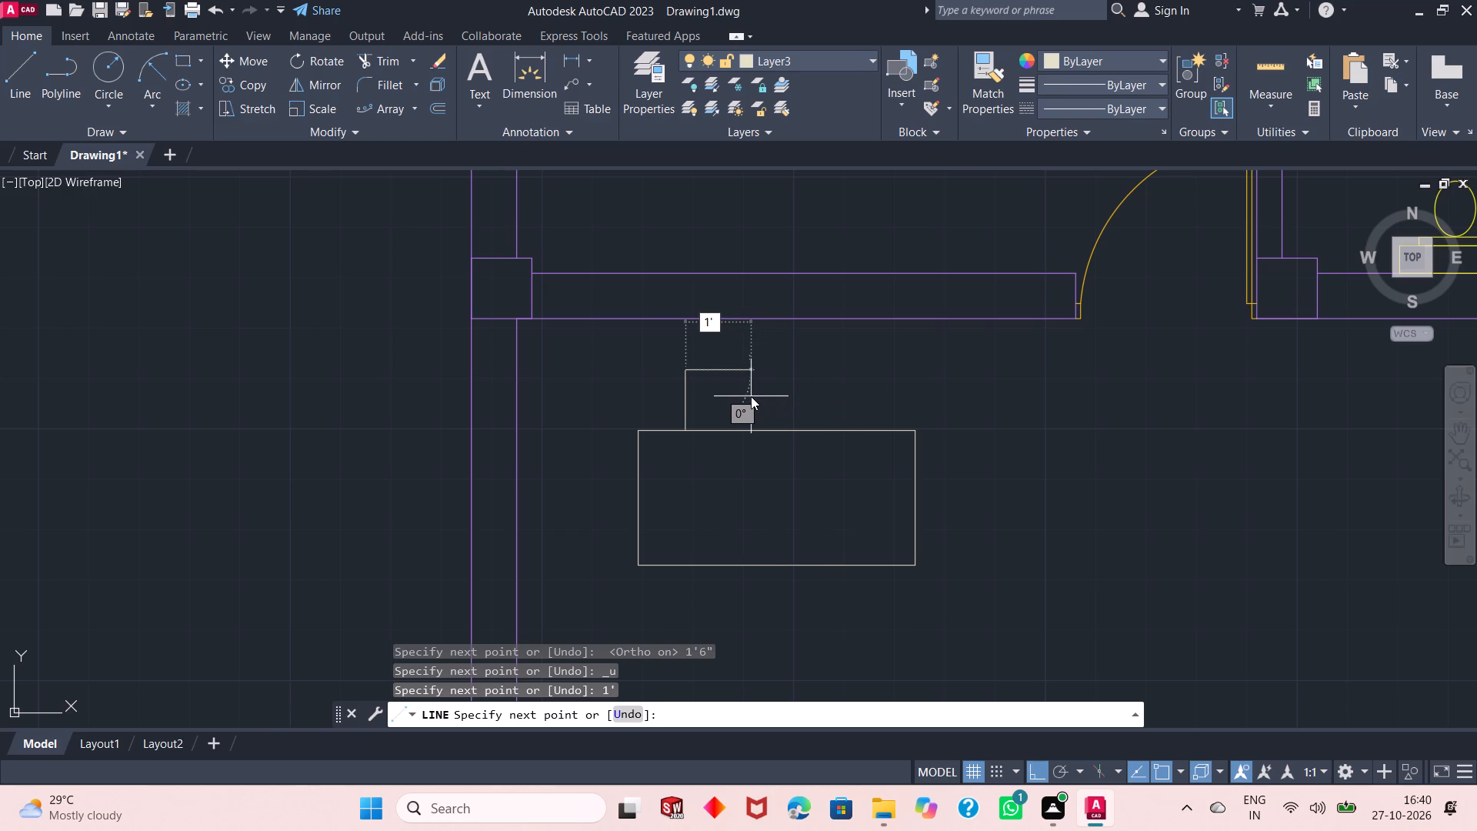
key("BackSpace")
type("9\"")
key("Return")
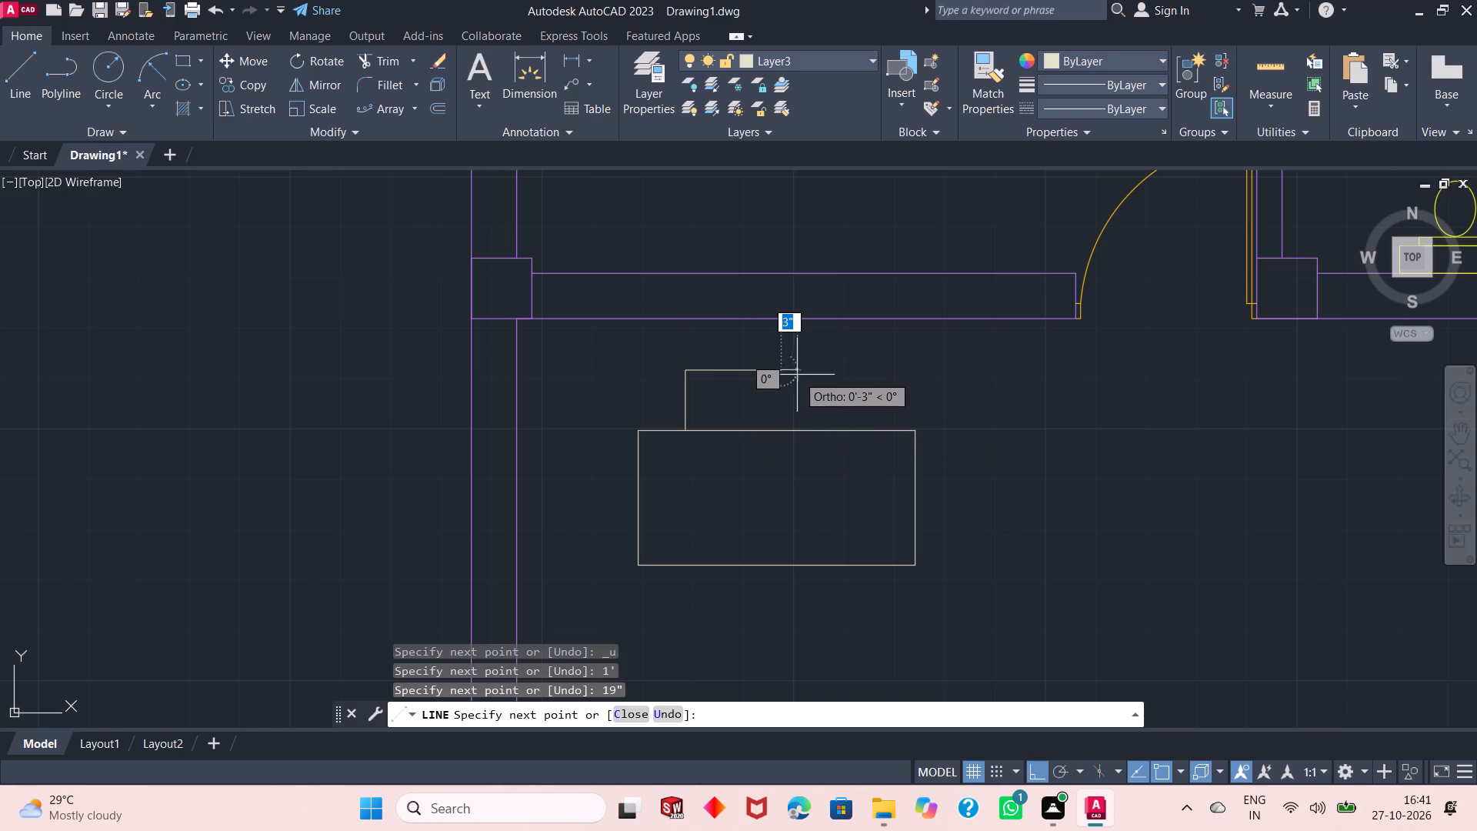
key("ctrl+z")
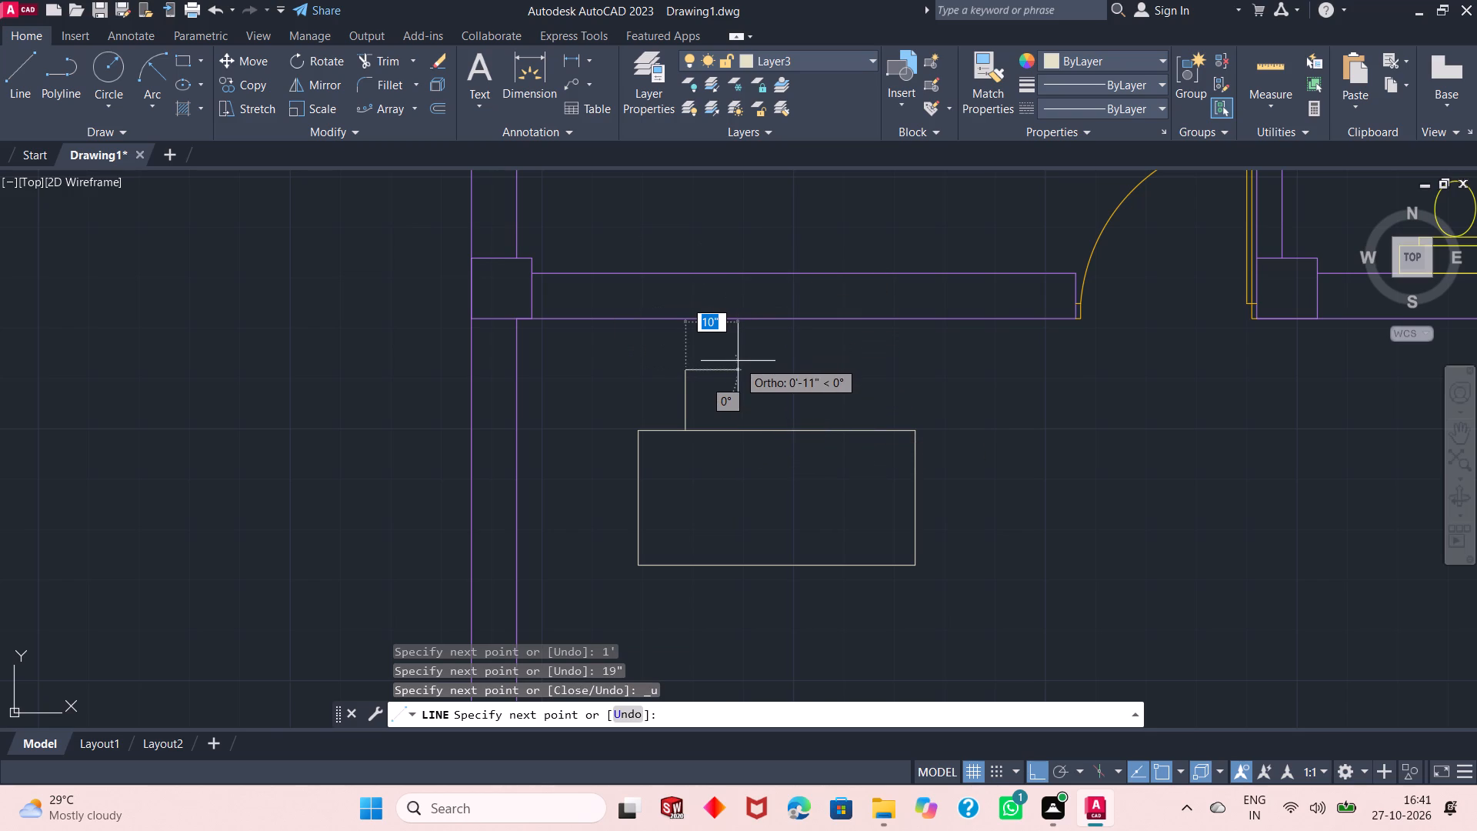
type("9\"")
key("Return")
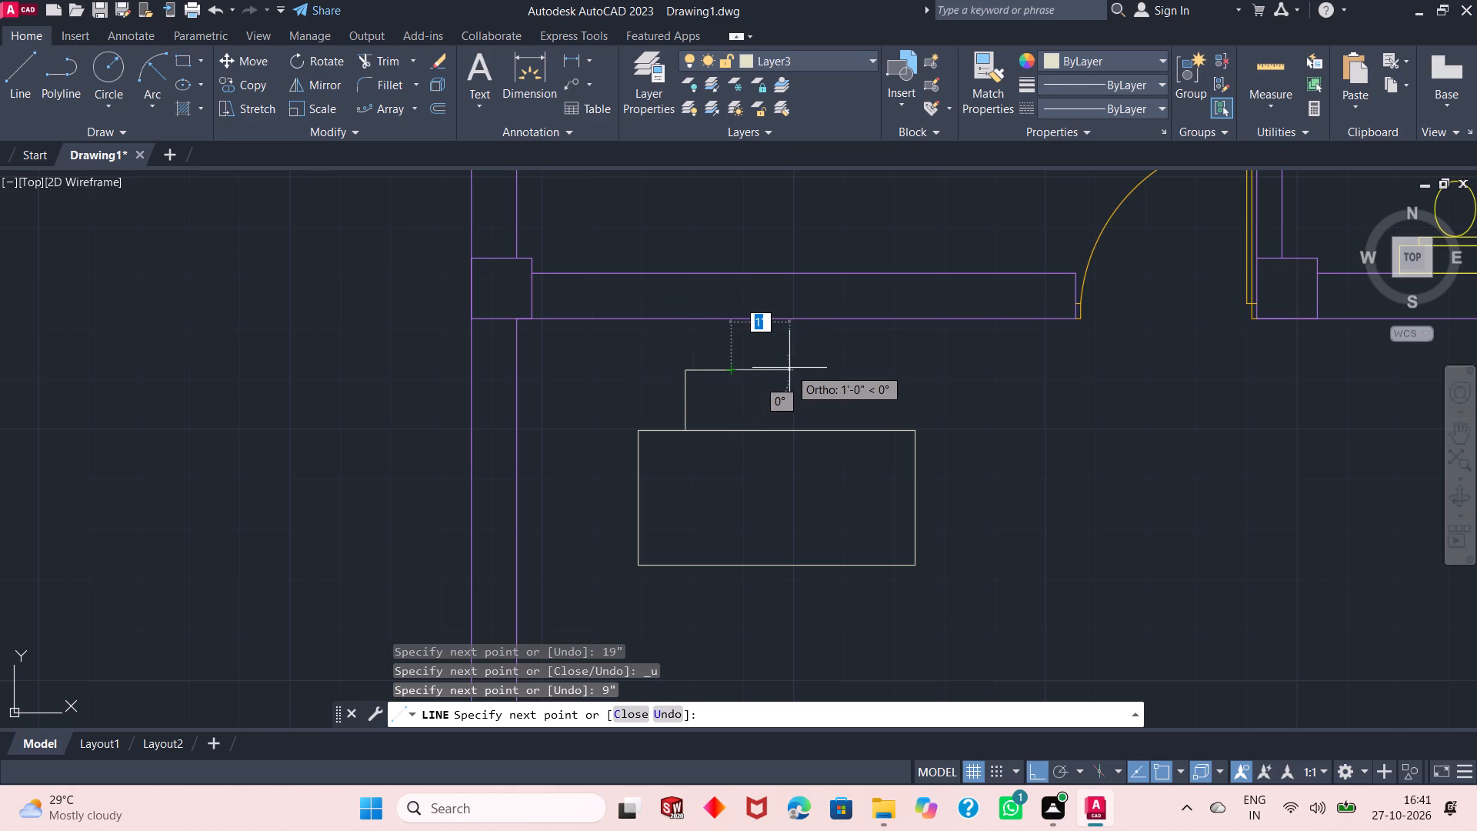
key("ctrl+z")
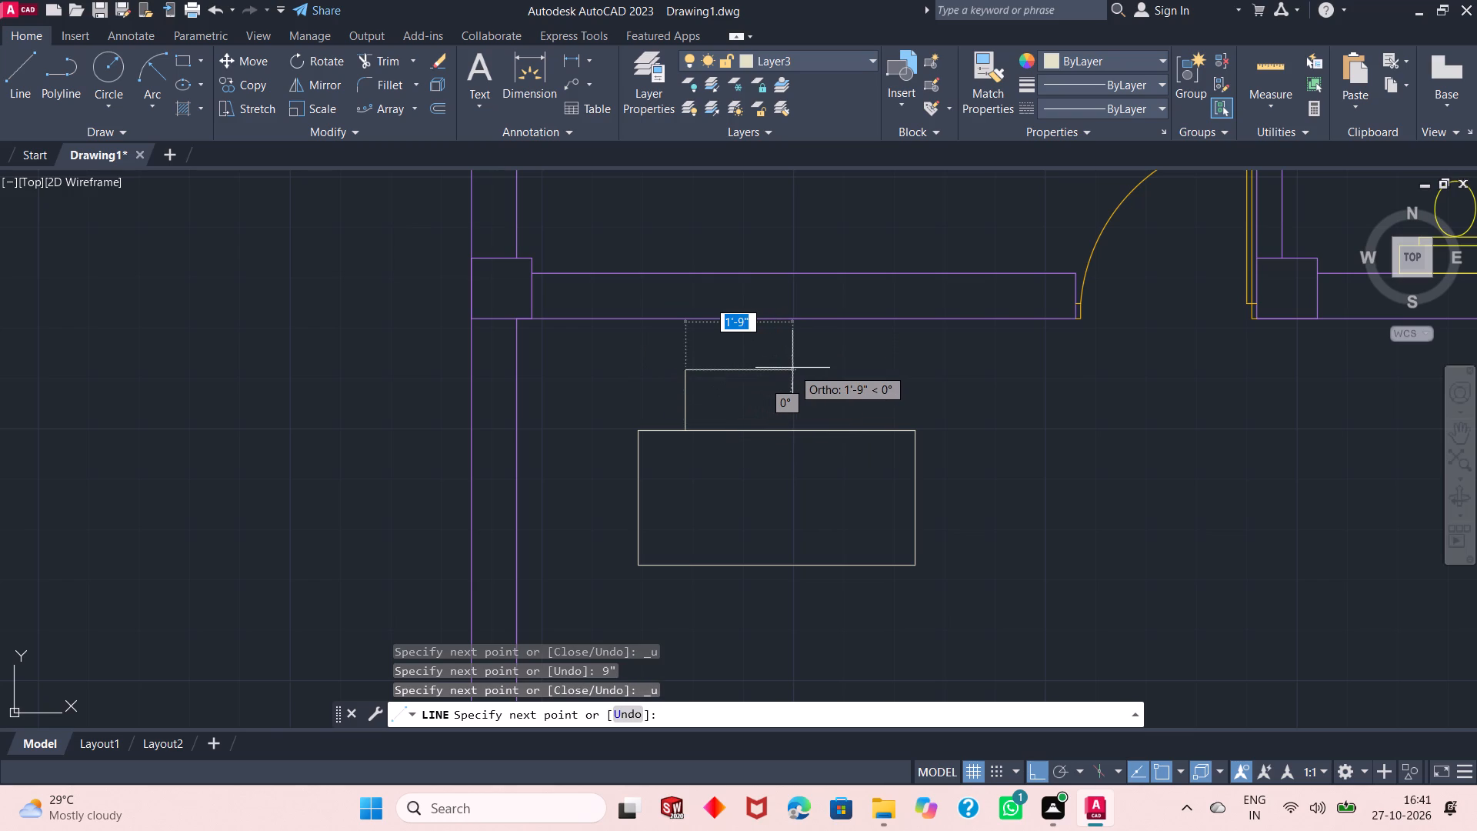
Draw the chair's back edge 1'2" long, parallel to the tabletop, and complete its outline with a second side line down to the table.
type("1'2\"")
key("Return")
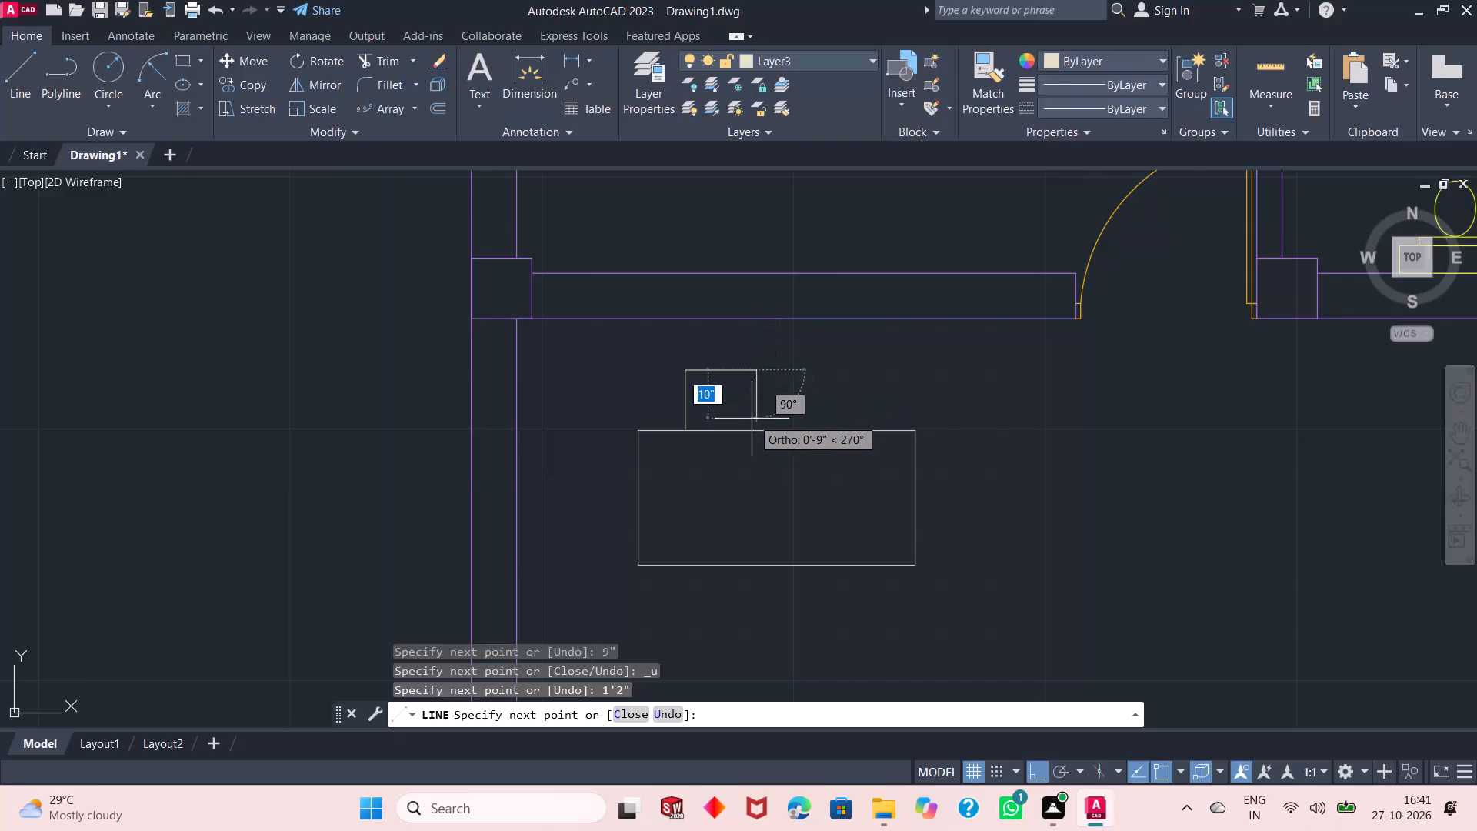
left_click(760, 430)
key("Escape")
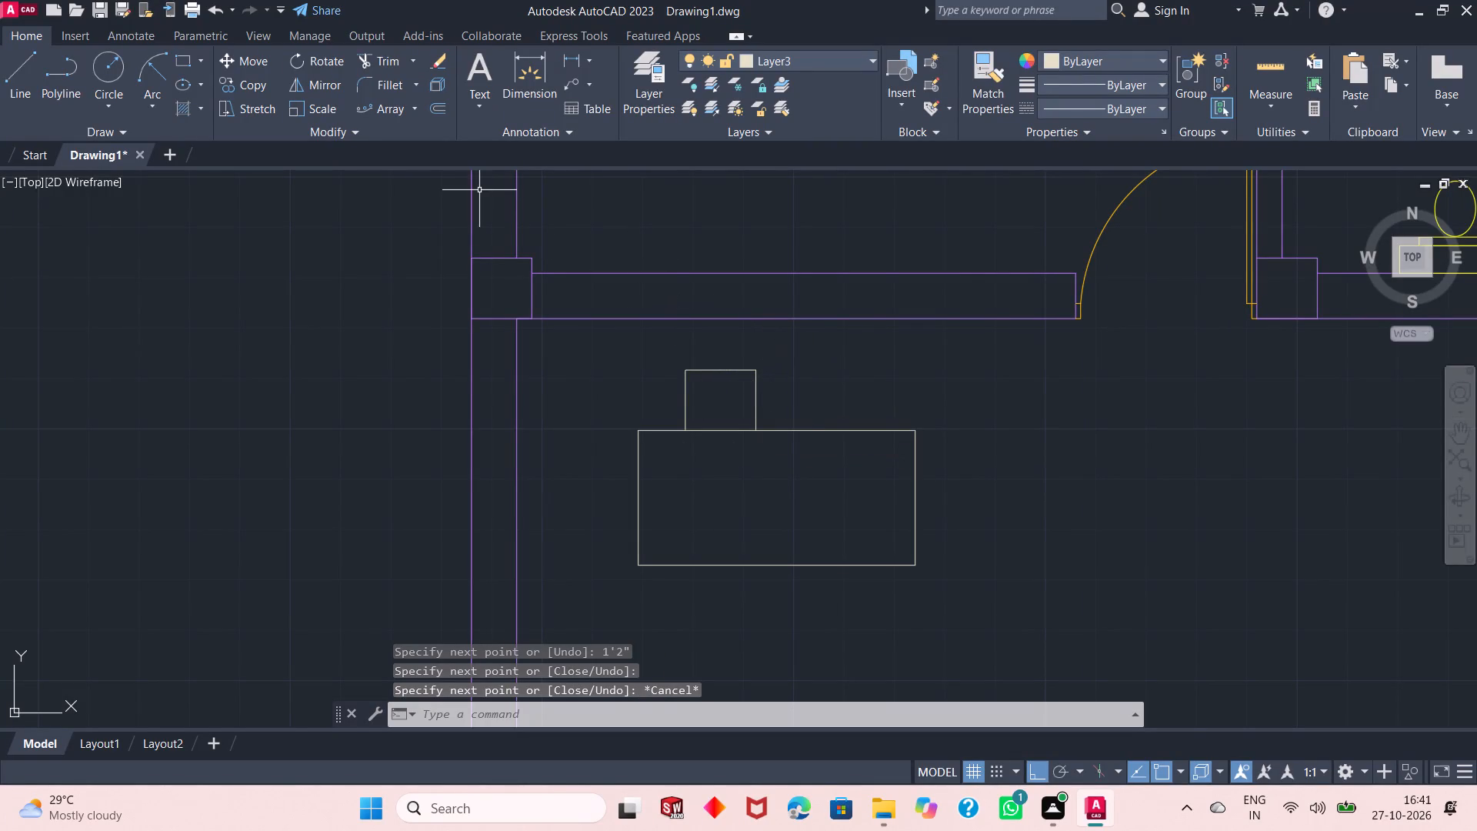
Draw a 2' radius arc between the two ends of the chair's back edge, bowing toward the table.
left_click(158, 78)
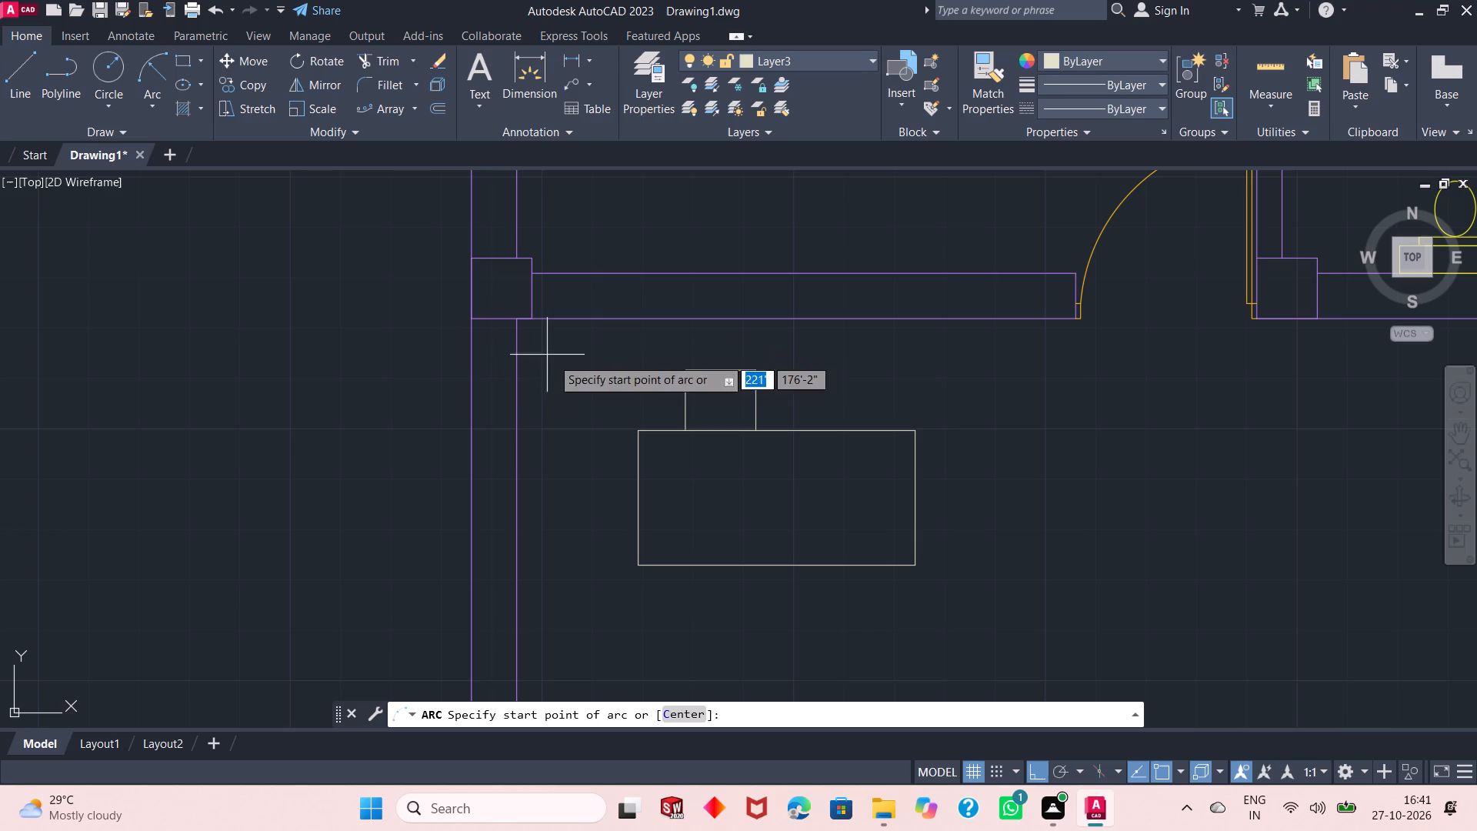
left_click(686, 375)
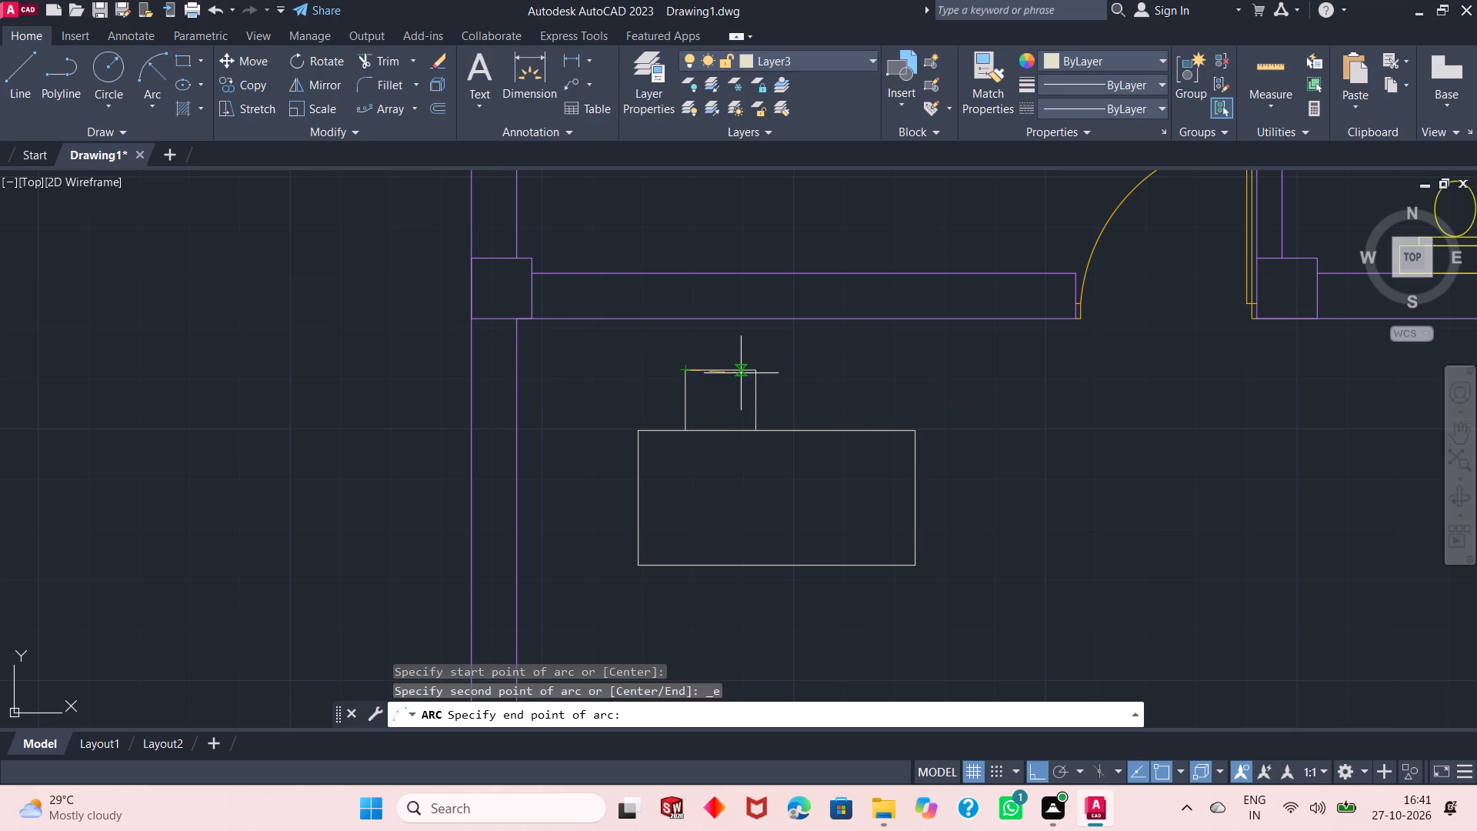
left_click_drag(757, 371, 738, 380)
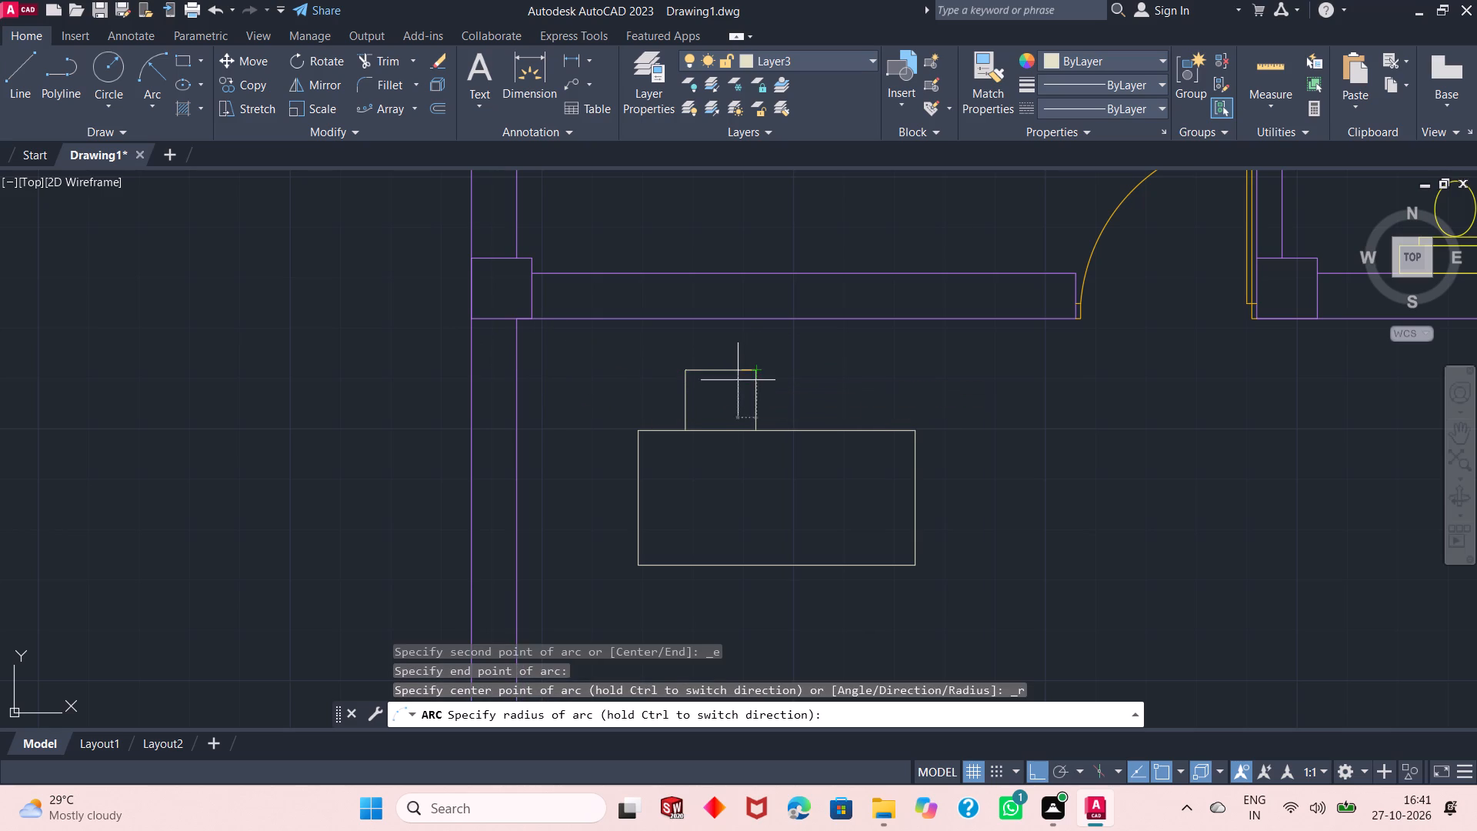
left_click_drag(738, 380, 698, 394)
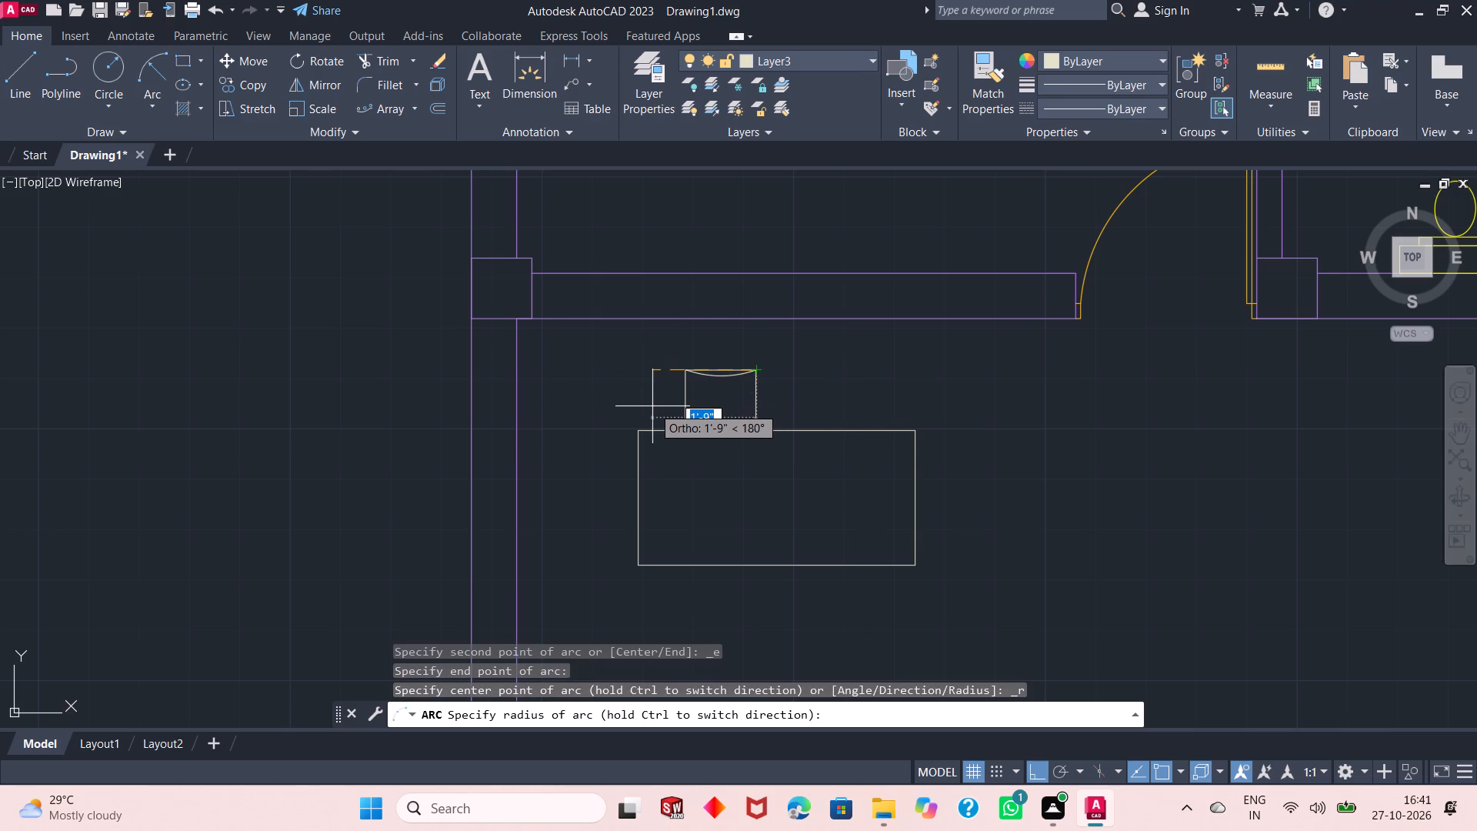
type("2'")
key("Return")
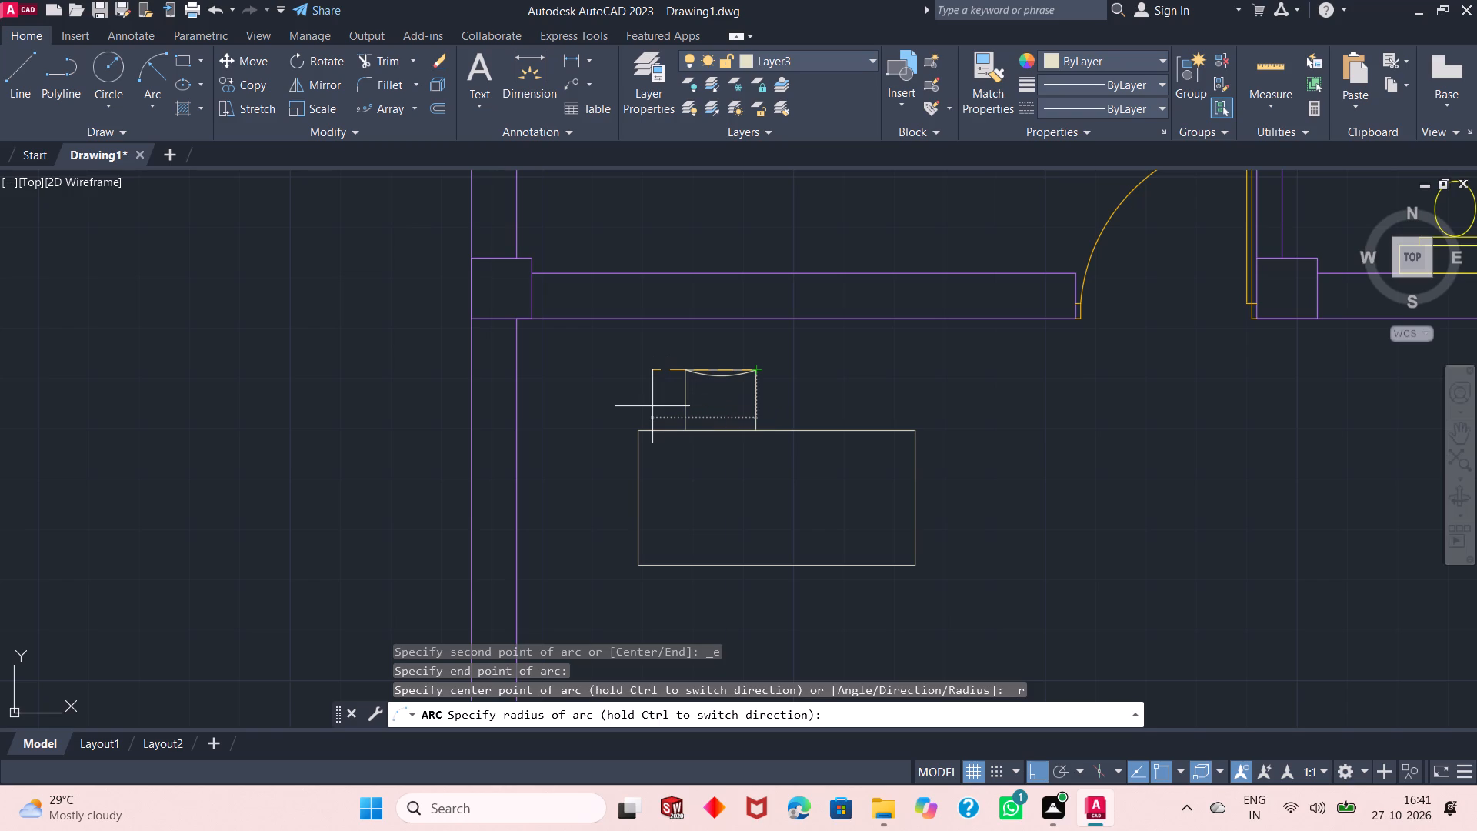
key("Escape")
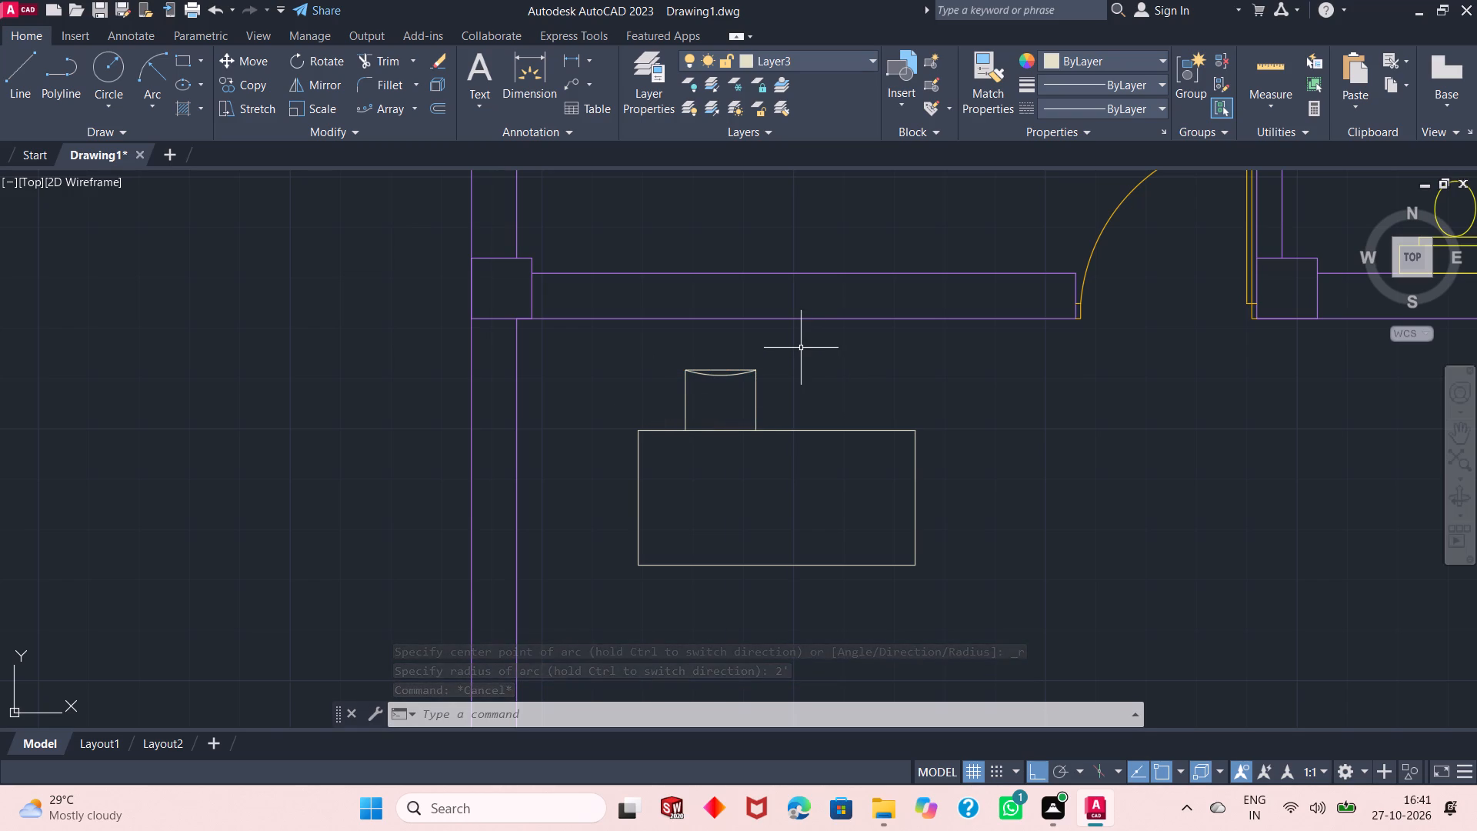
Copy the whole chair about 1'9" to the right along the same tabletop edge.
left_click(782, 353)
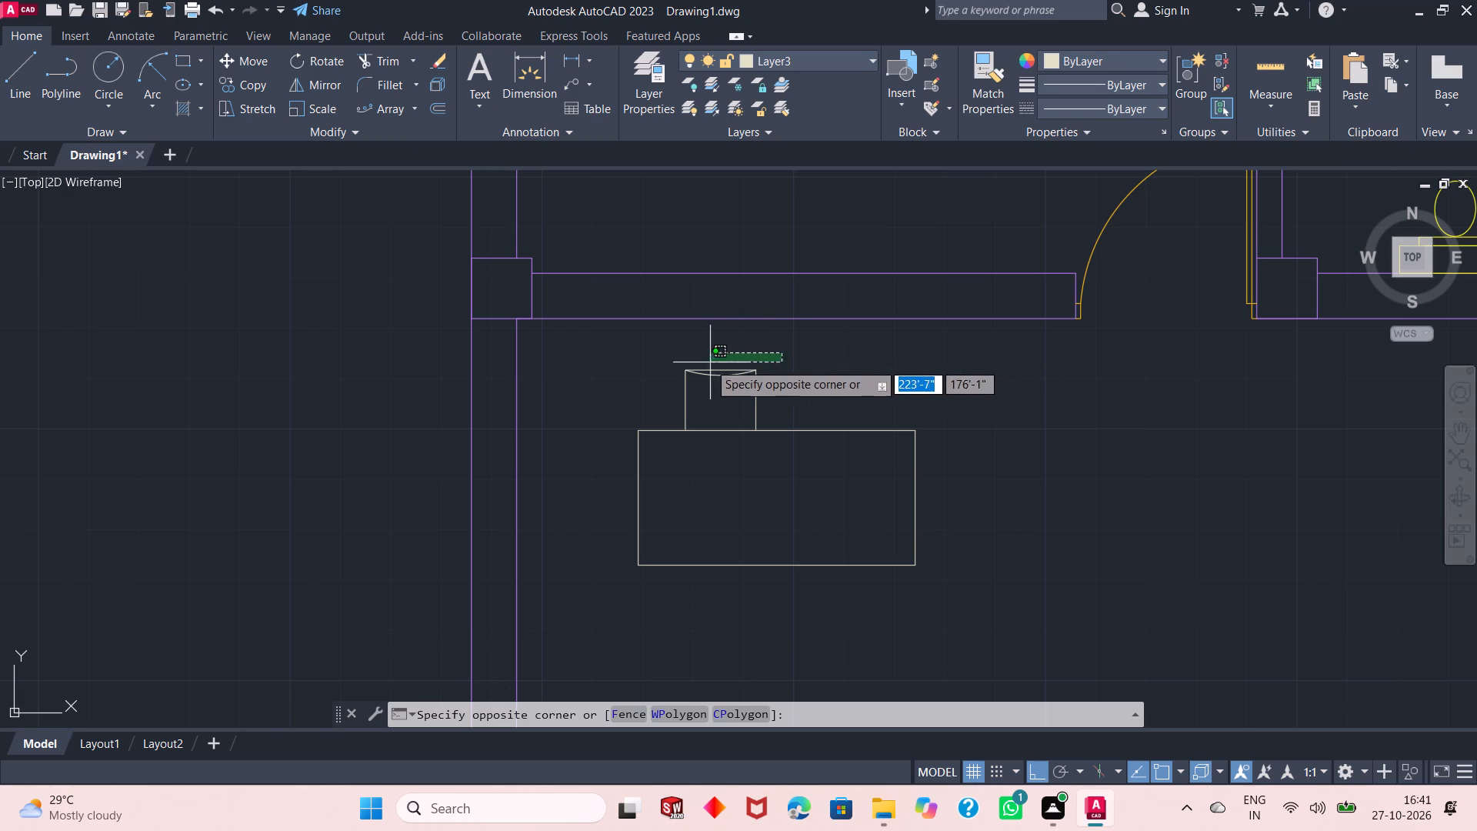
left_click(665, 401)
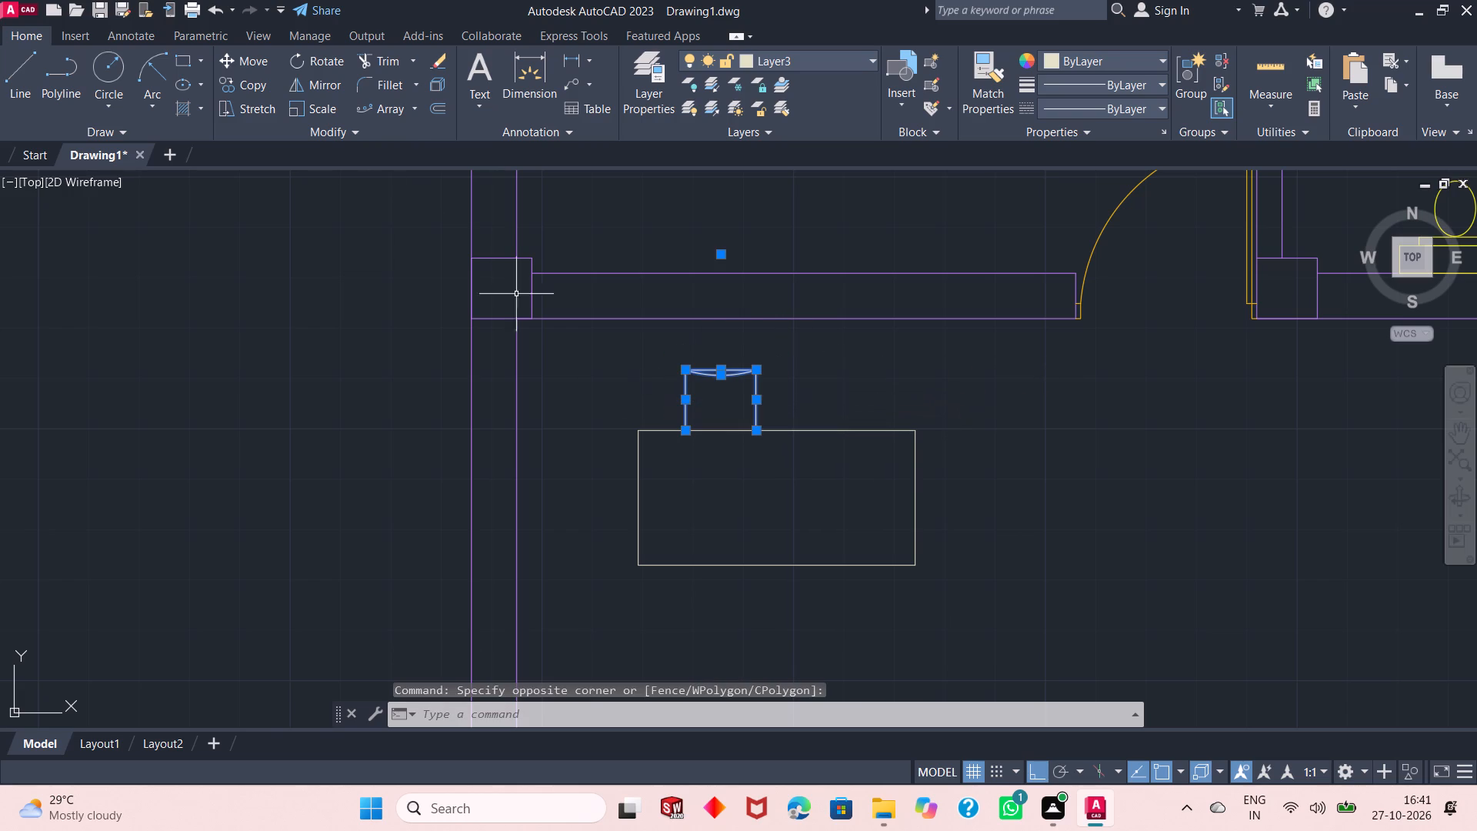
left_click(256, 82)
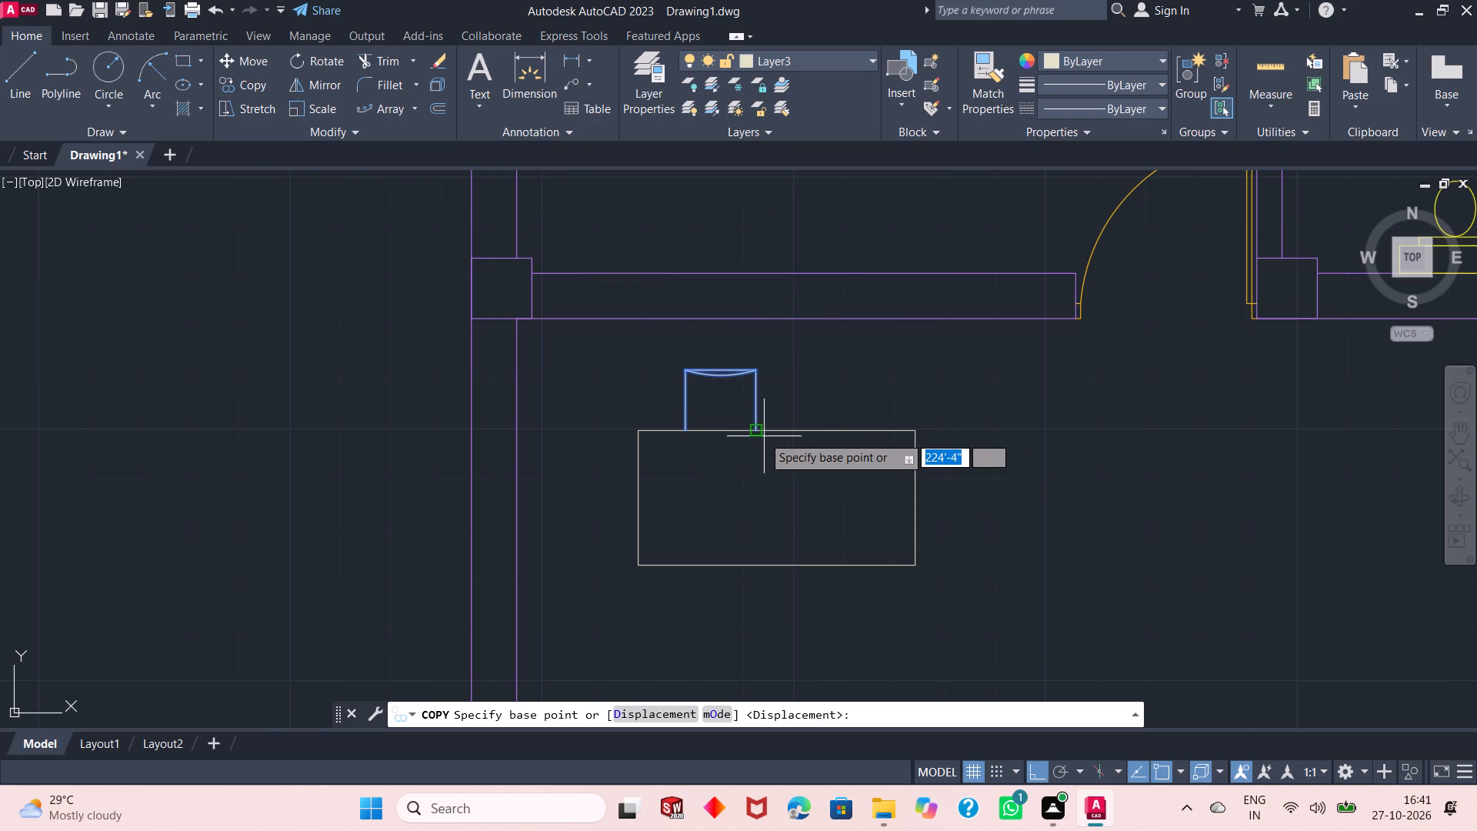
left_click_drag(760, 433, 865, 436)
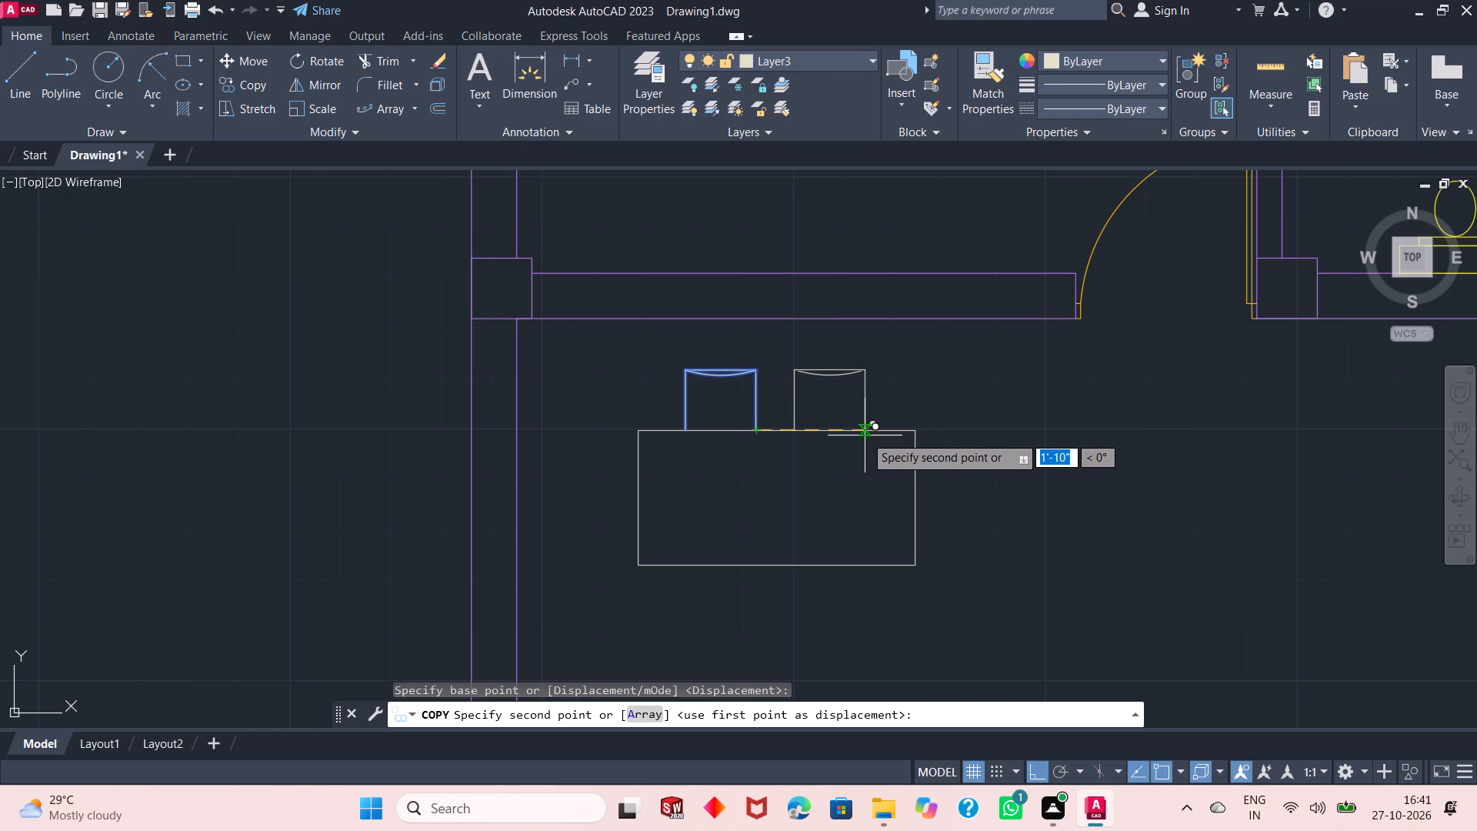
left_click_drag(865, 436, 859, 436)
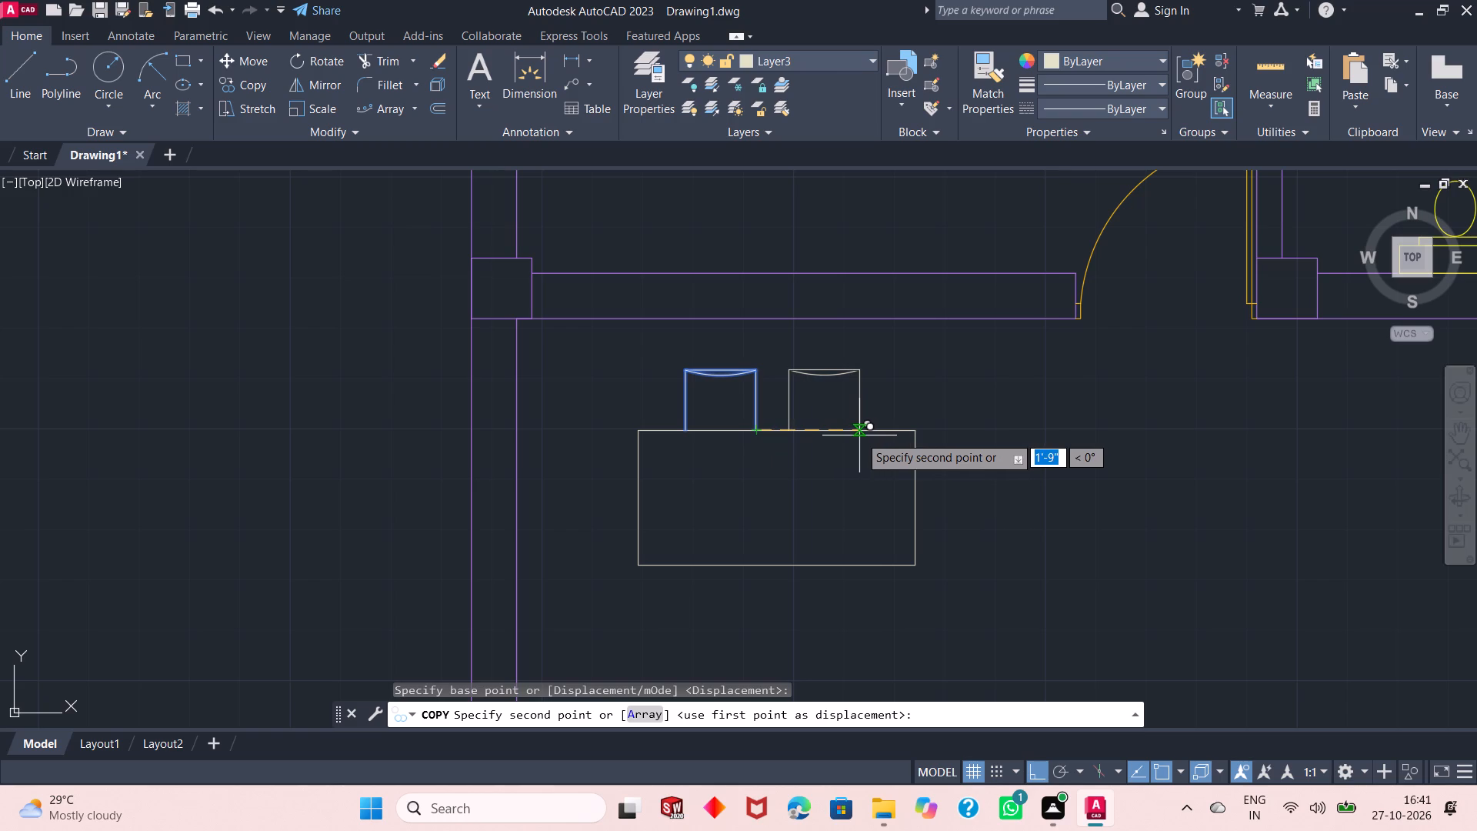
left_click_drag(859, 436, 863, 434)
left_click_drag(863, 434, 980, 382)
key("Escape")
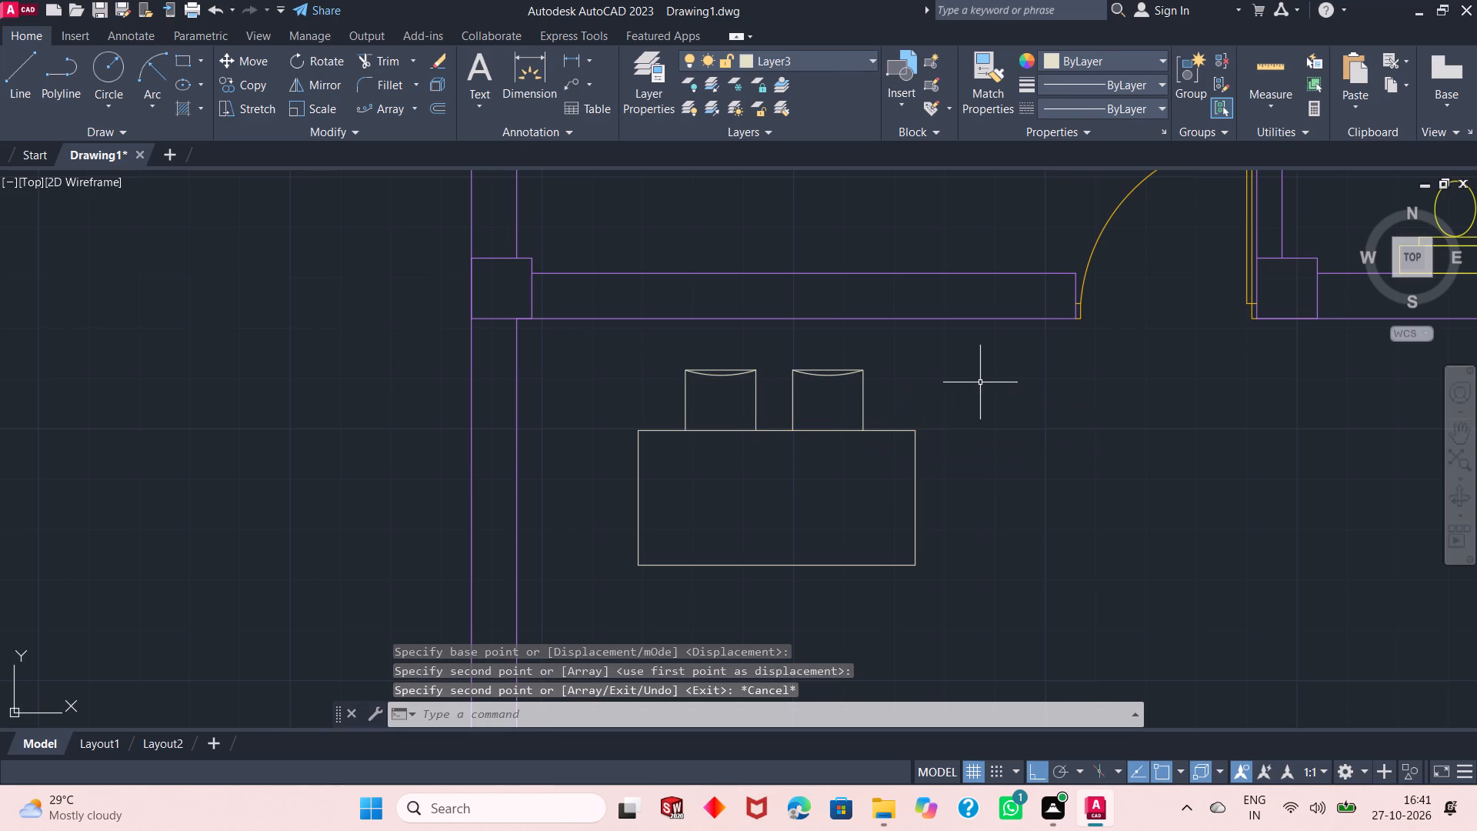
Copy both chairs straight down about 4'1", into the gap between the table and the three-seat sofa.
left_click_drag(980, 382, 886, 348)
left_click(886, 348)
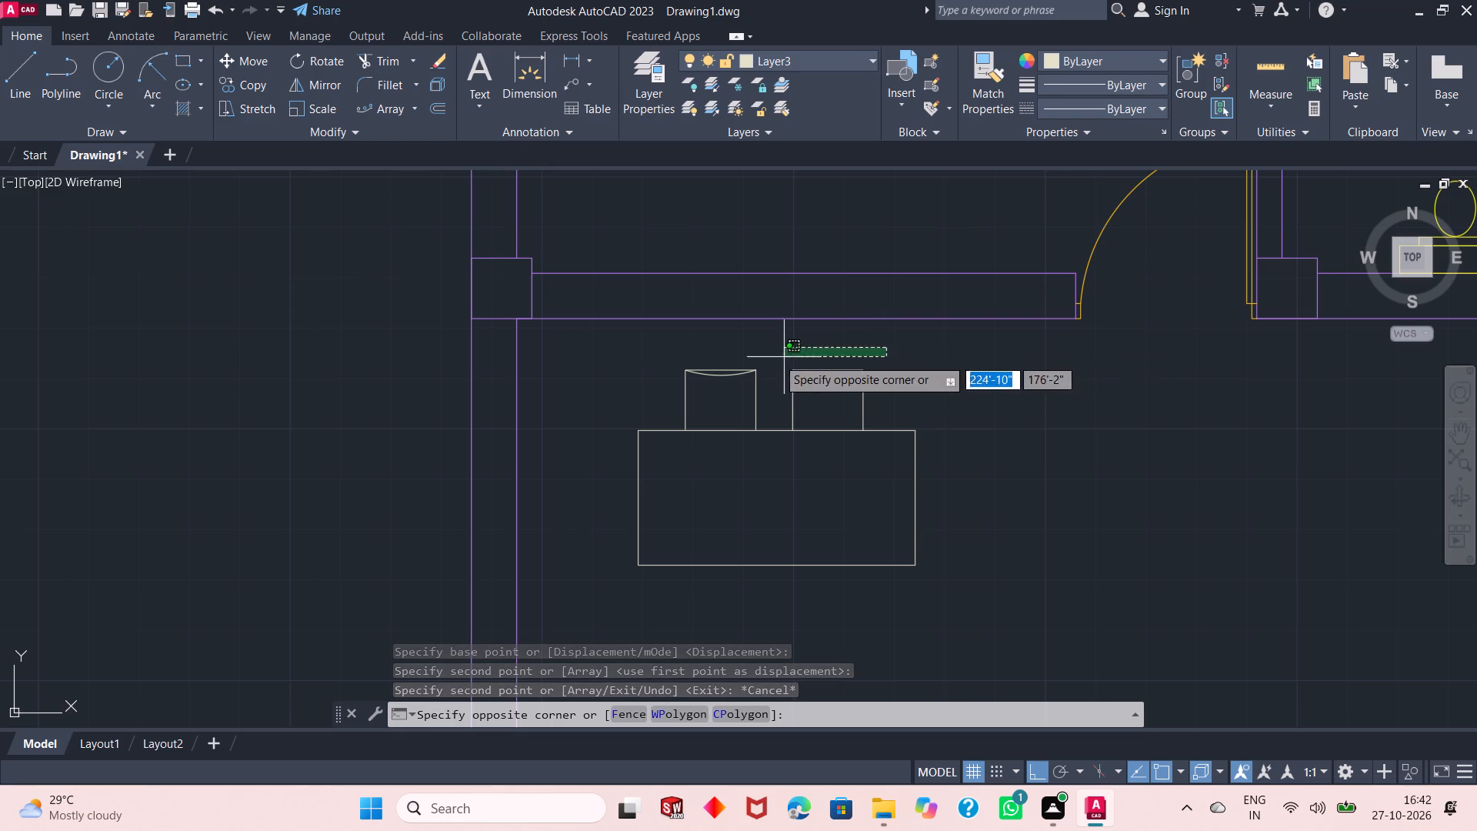
left_click(654, 399)
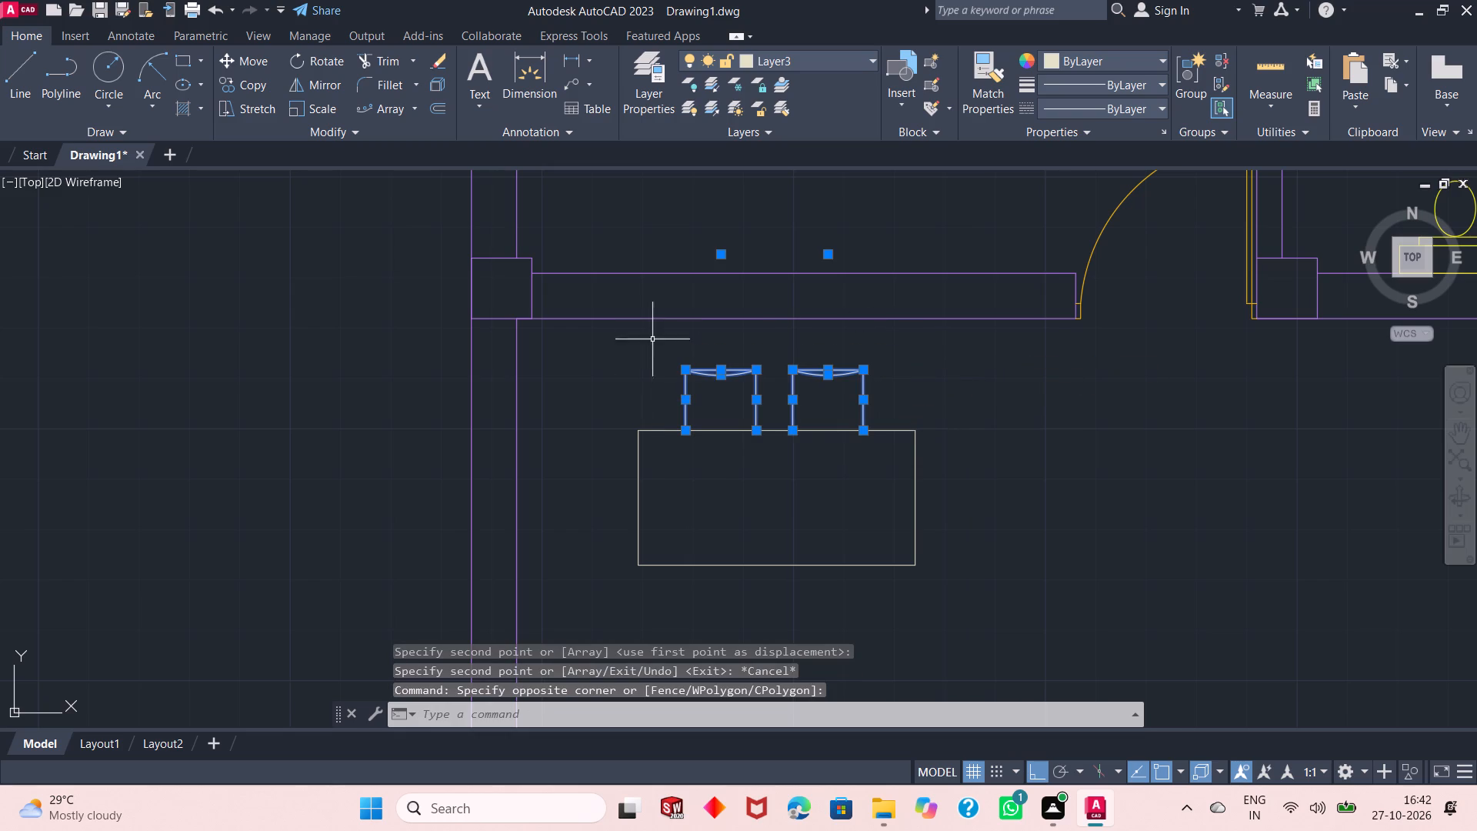
left_click(264, 81)
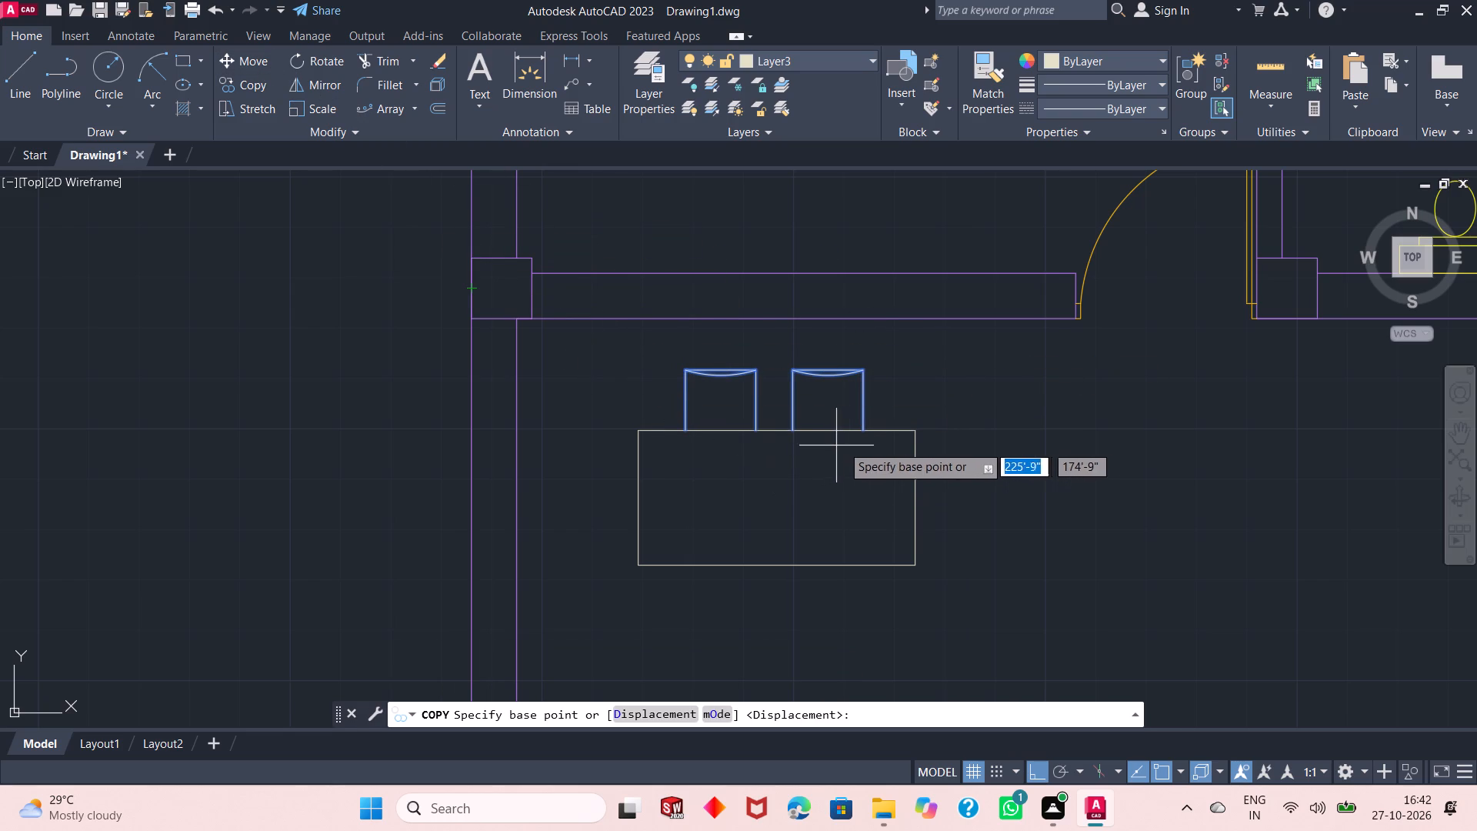
left_click(860, 438)
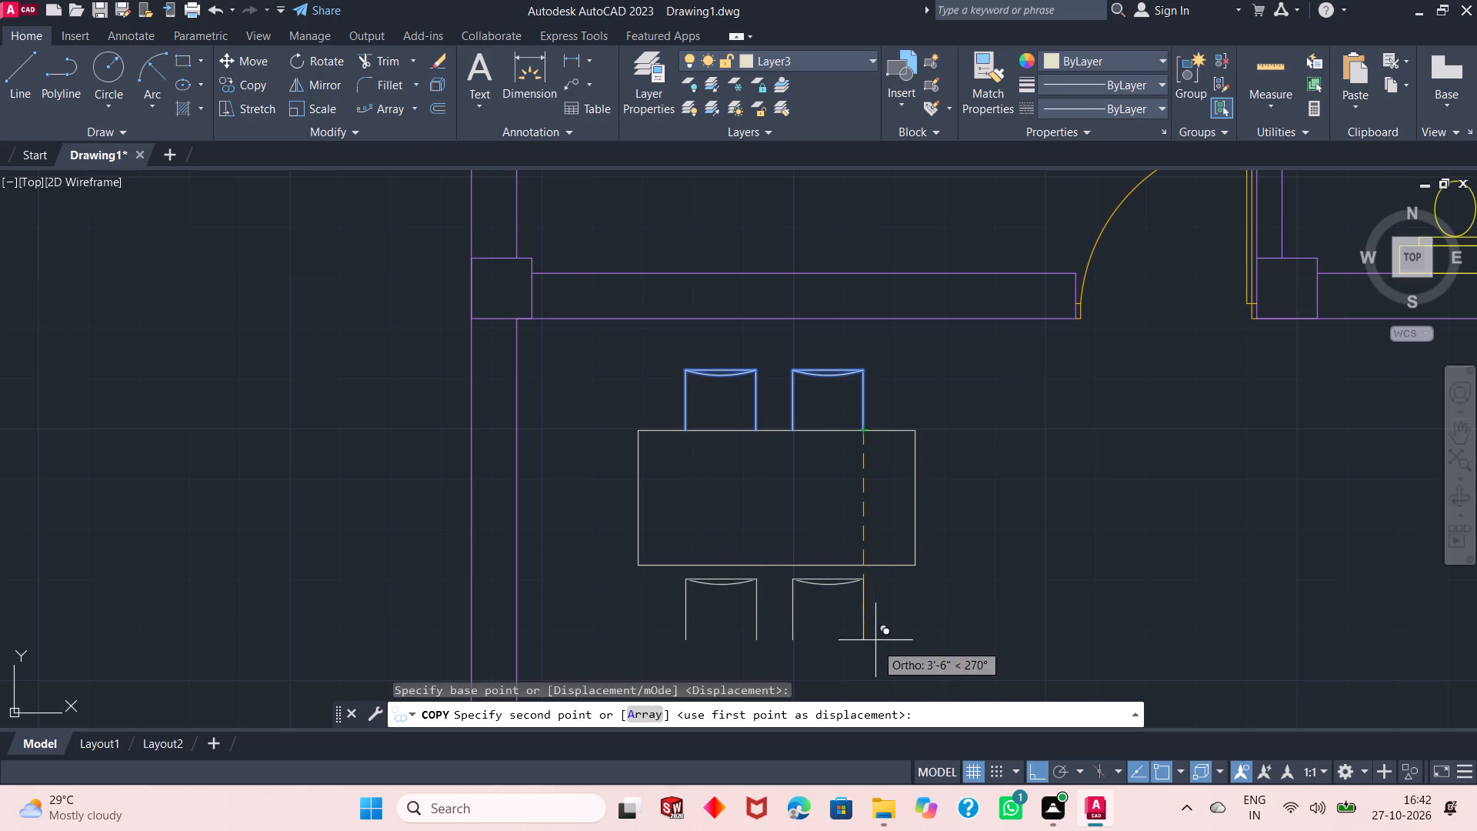
left_click(879, 679)
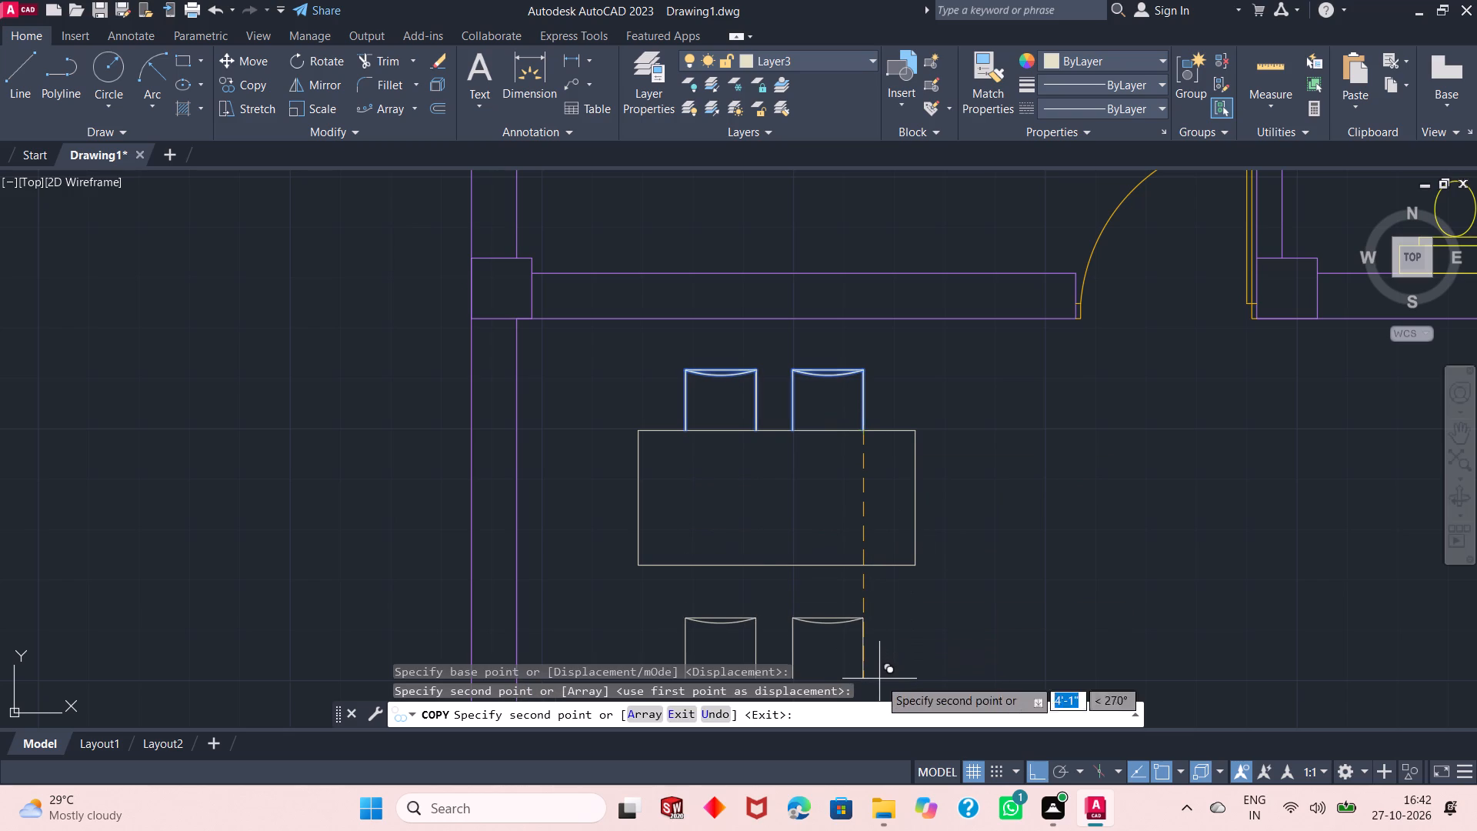
key("Escape")
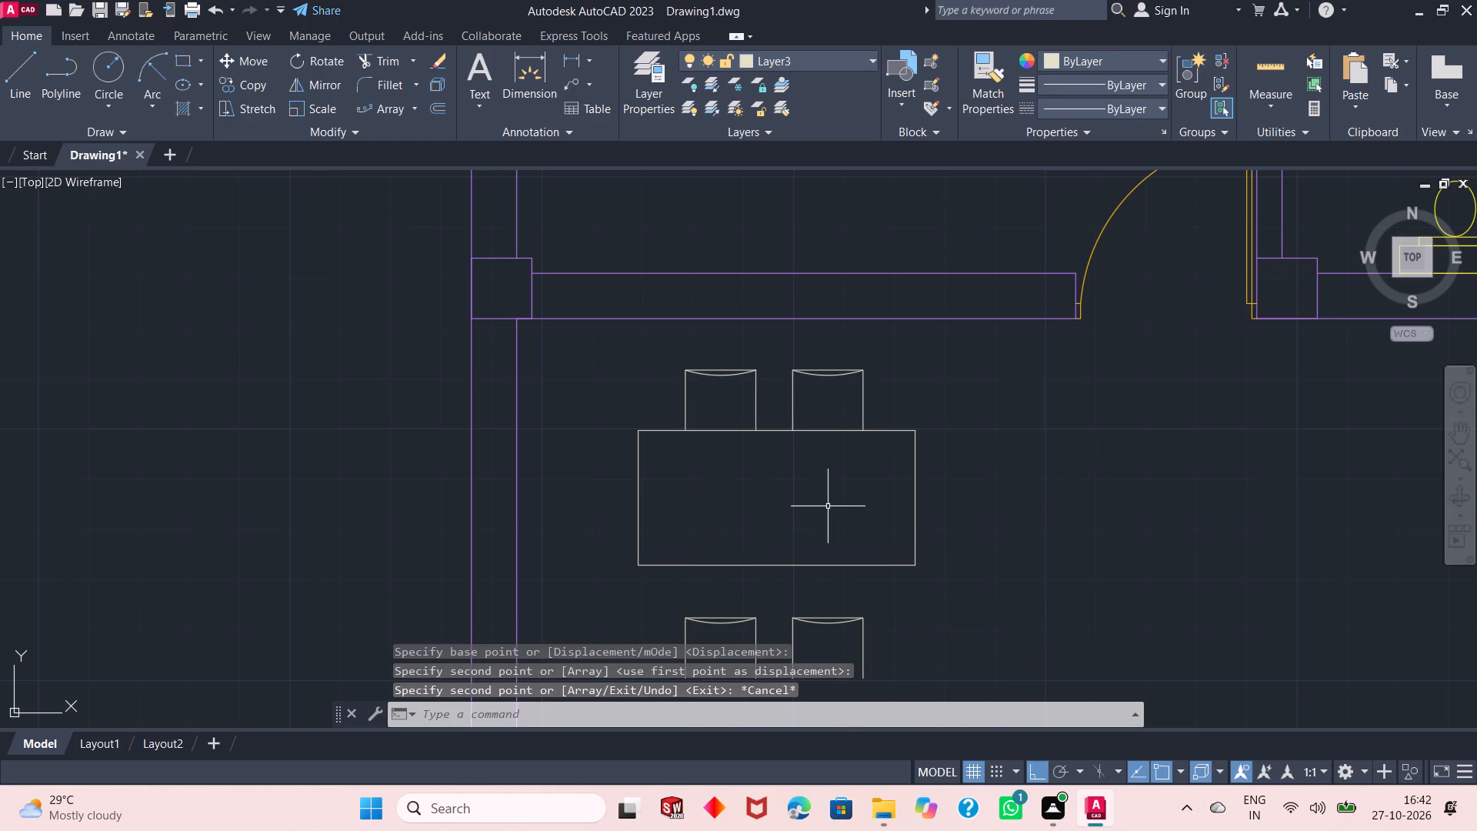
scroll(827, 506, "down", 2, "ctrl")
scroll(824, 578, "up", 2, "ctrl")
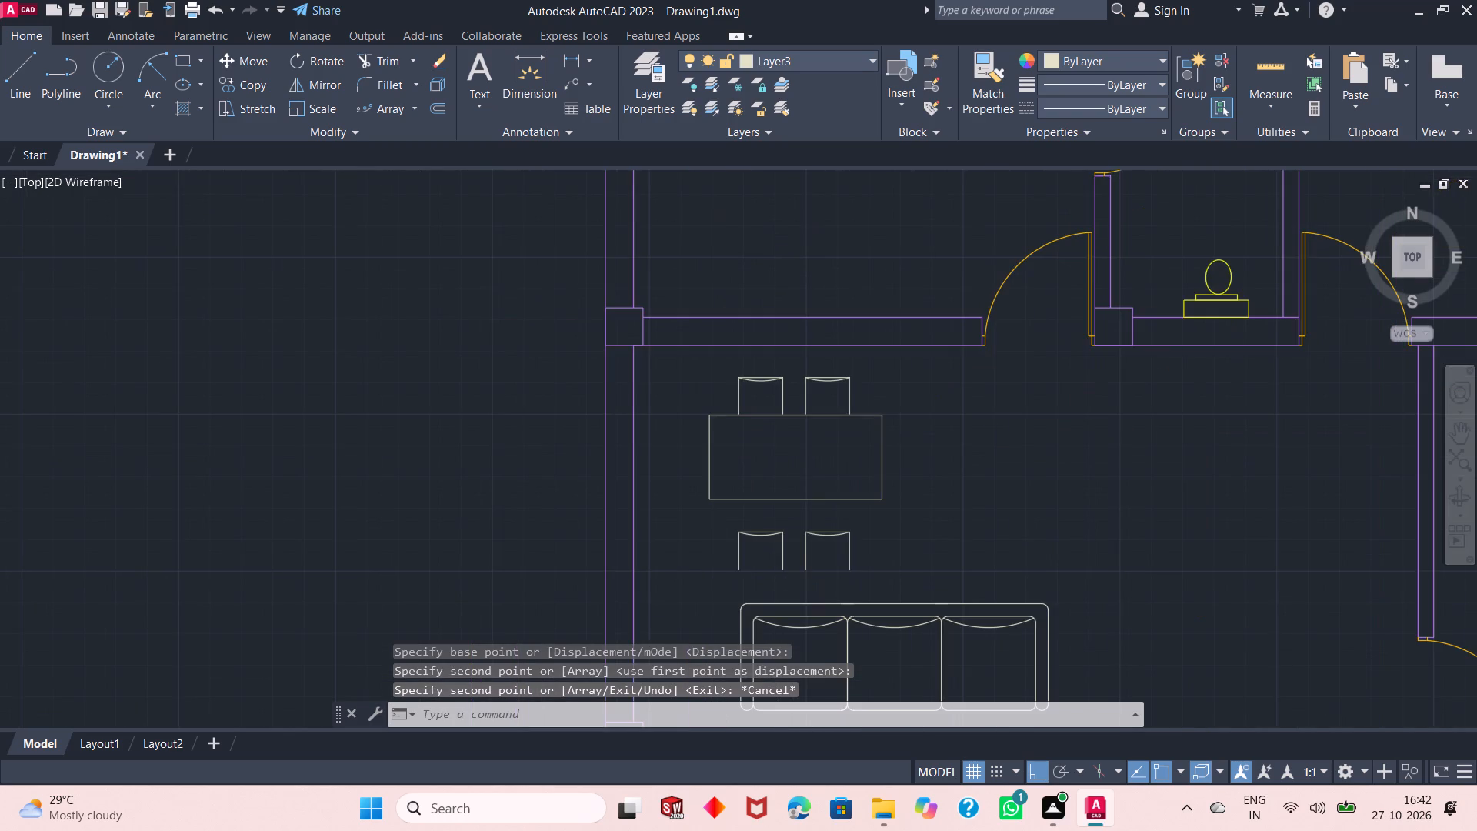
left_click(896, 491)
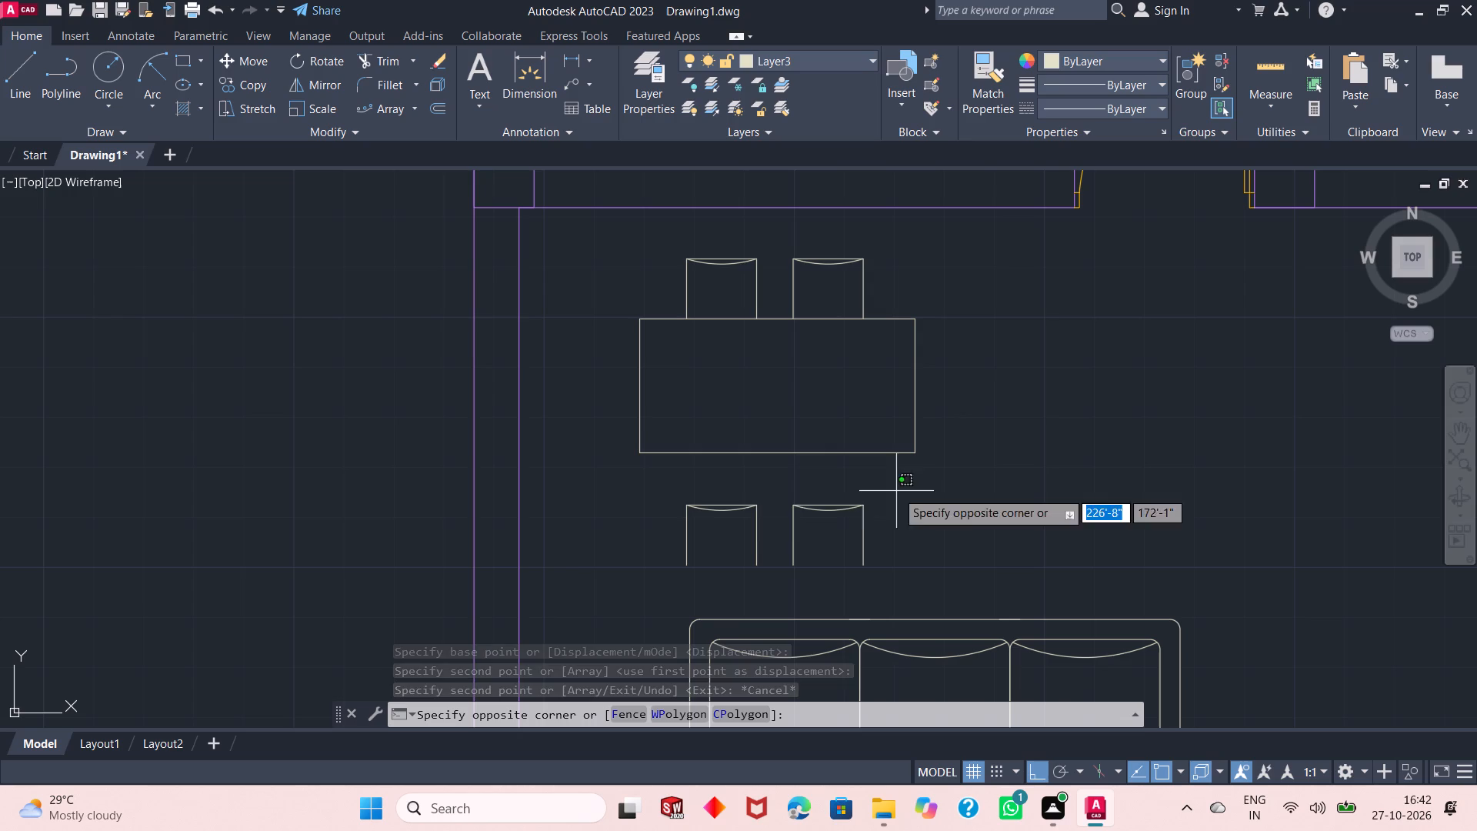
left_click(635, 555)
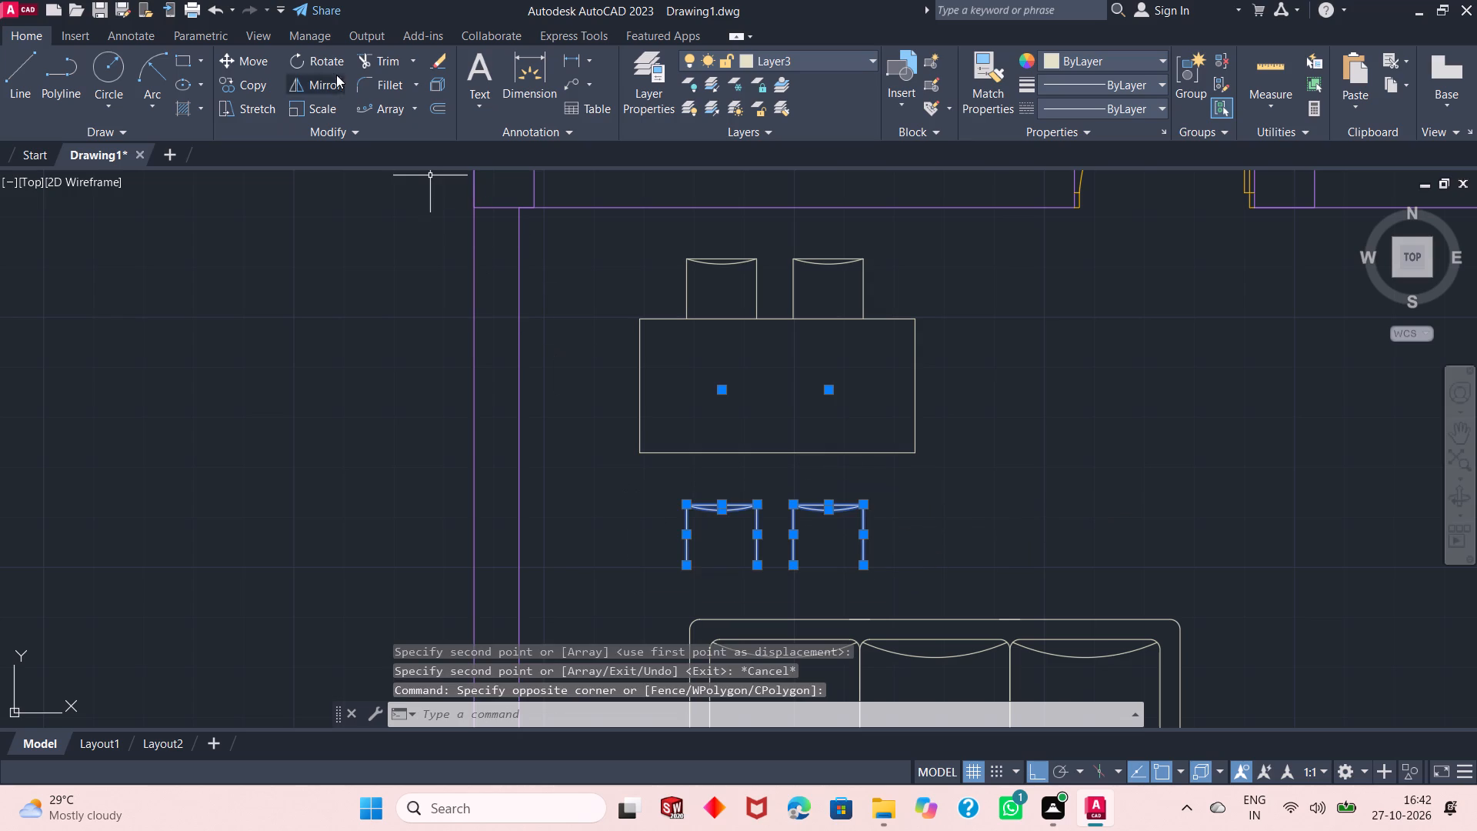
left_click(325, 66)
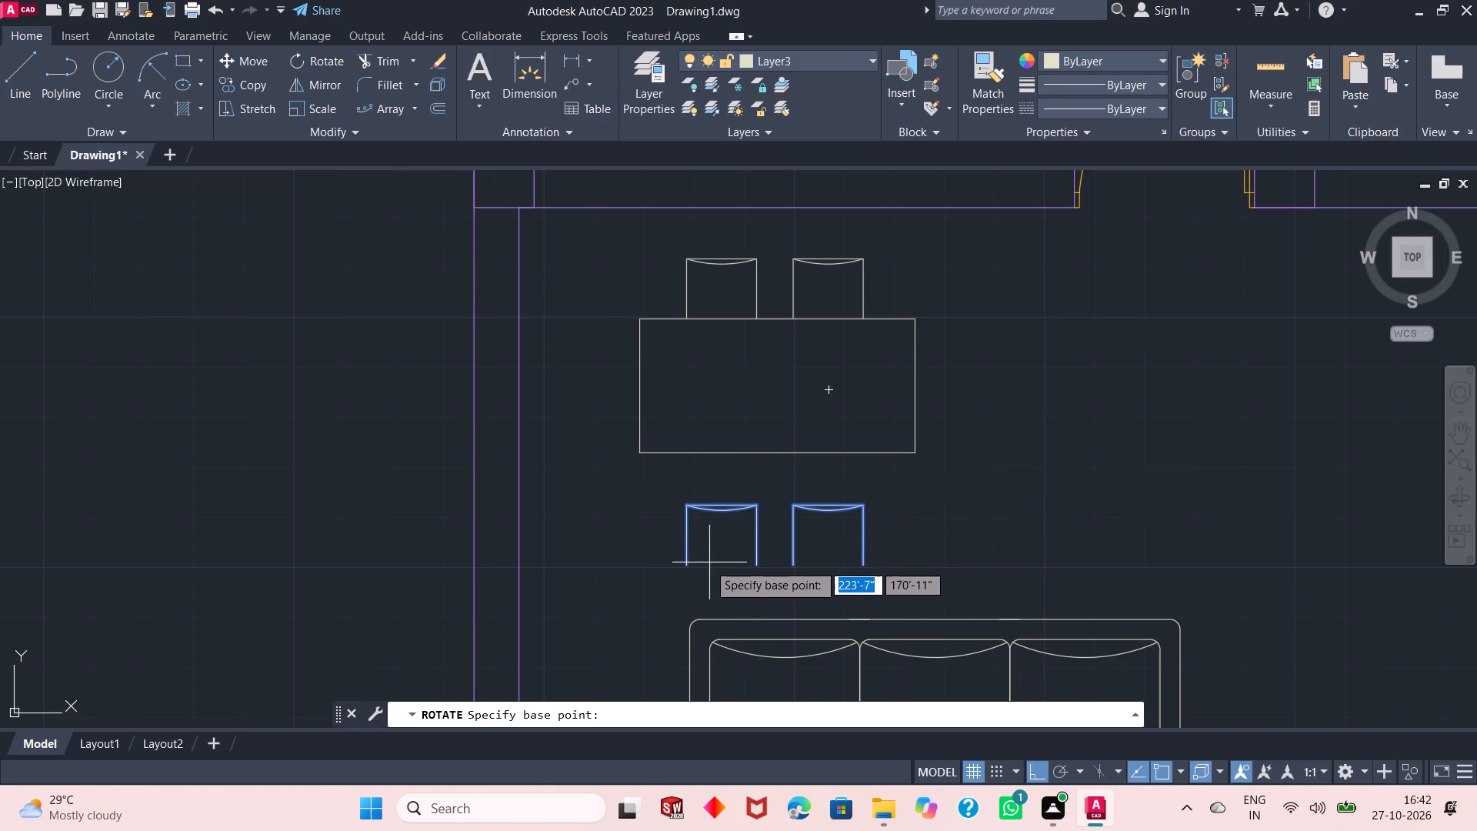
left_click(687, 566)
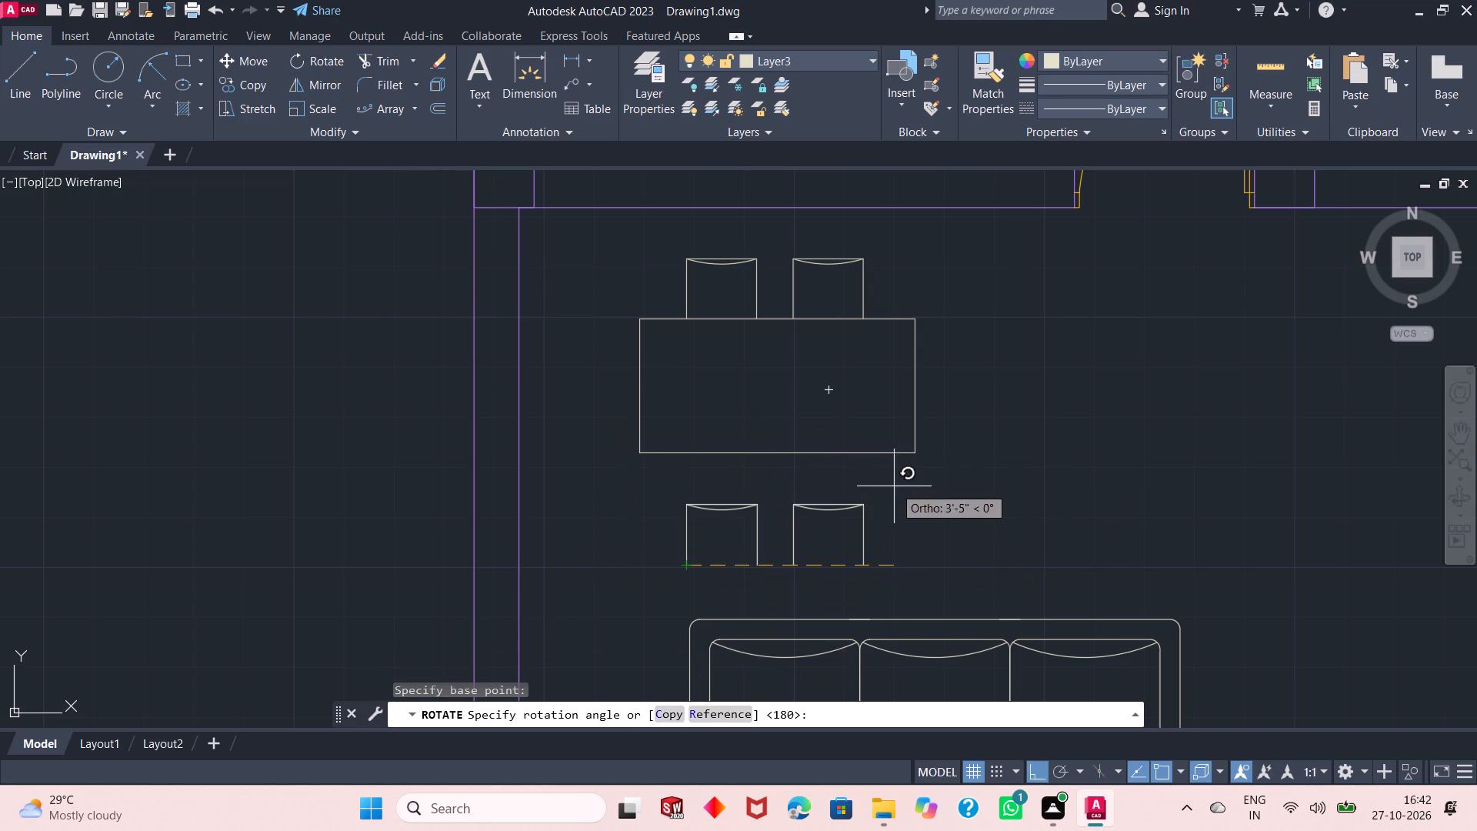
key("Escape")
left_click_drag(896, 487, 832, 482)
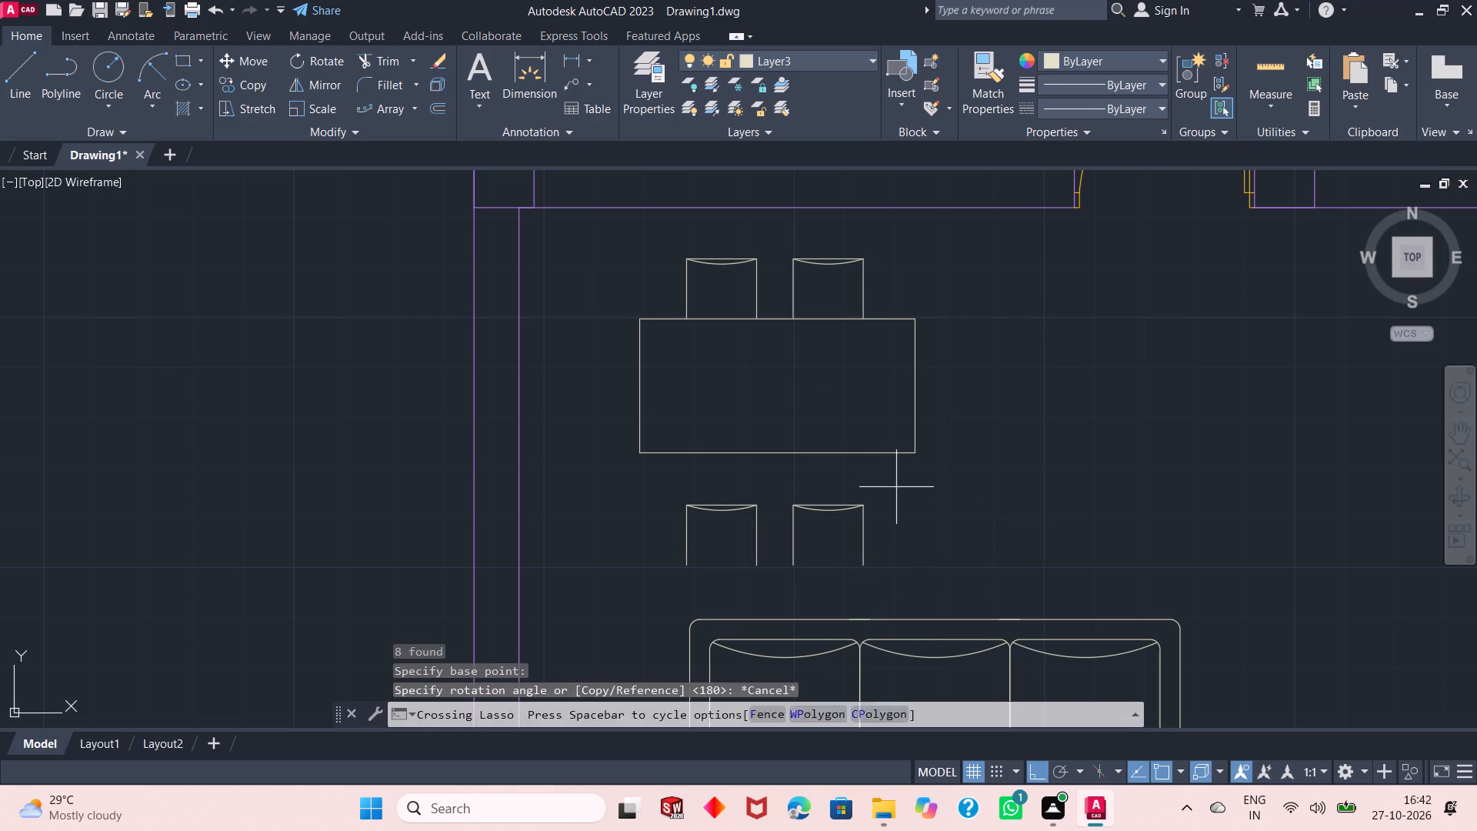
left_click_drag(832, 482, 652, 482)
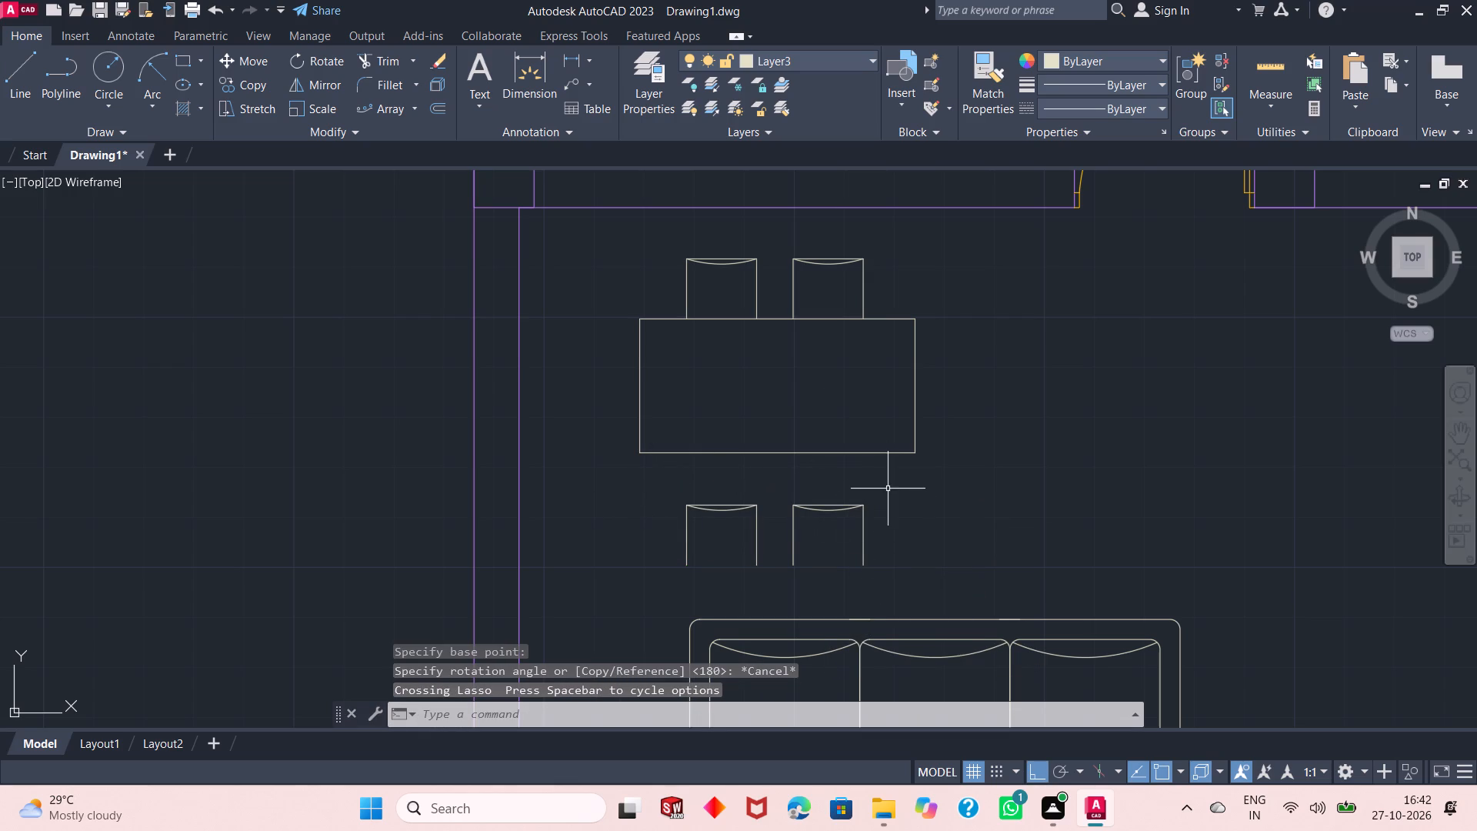
Rotate the two copied chairs on the sofa side 180° about the right chair's outer back corner.
left_click(889, 488)
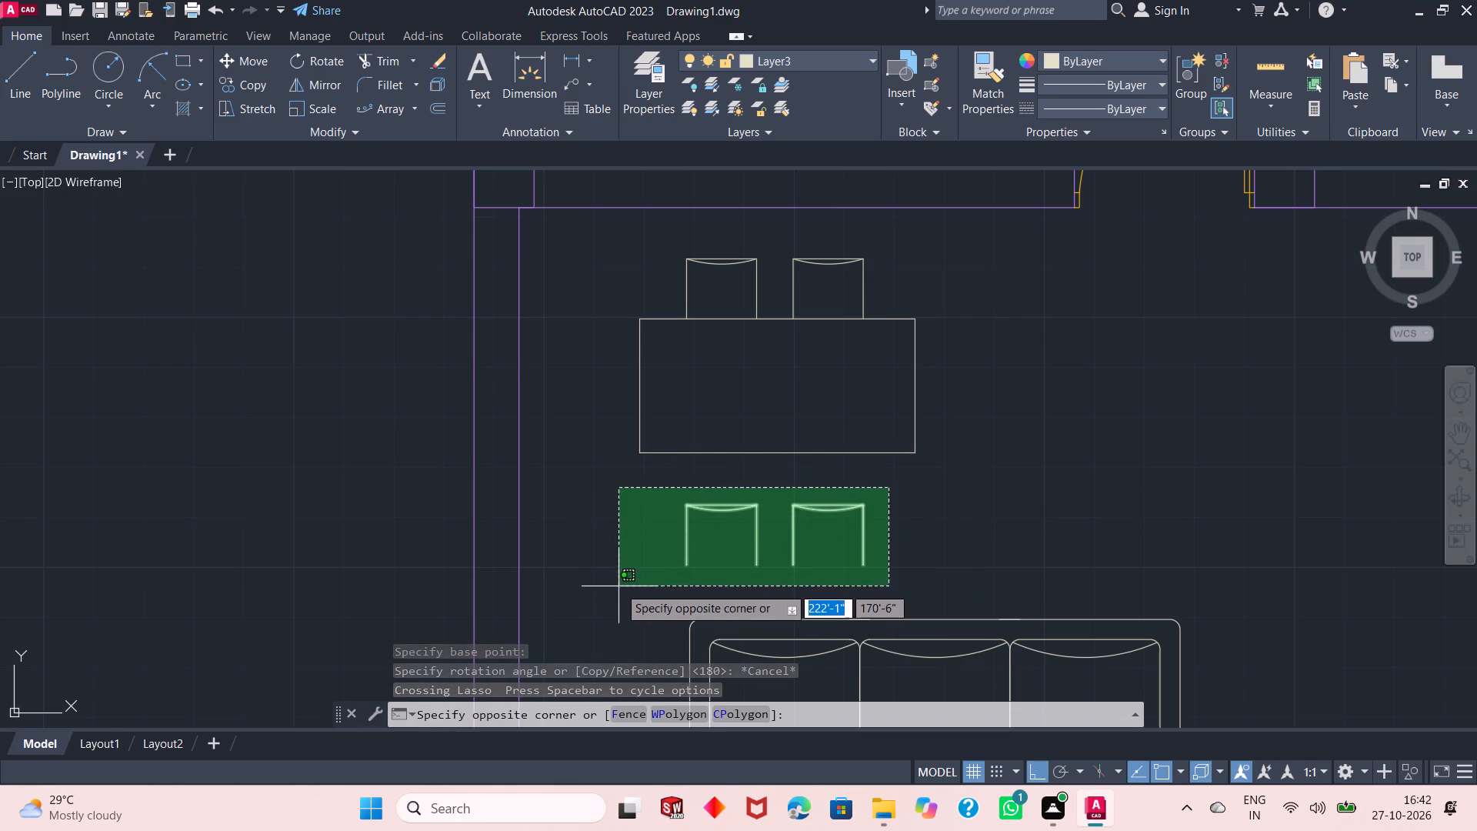
left_click(620, 586)
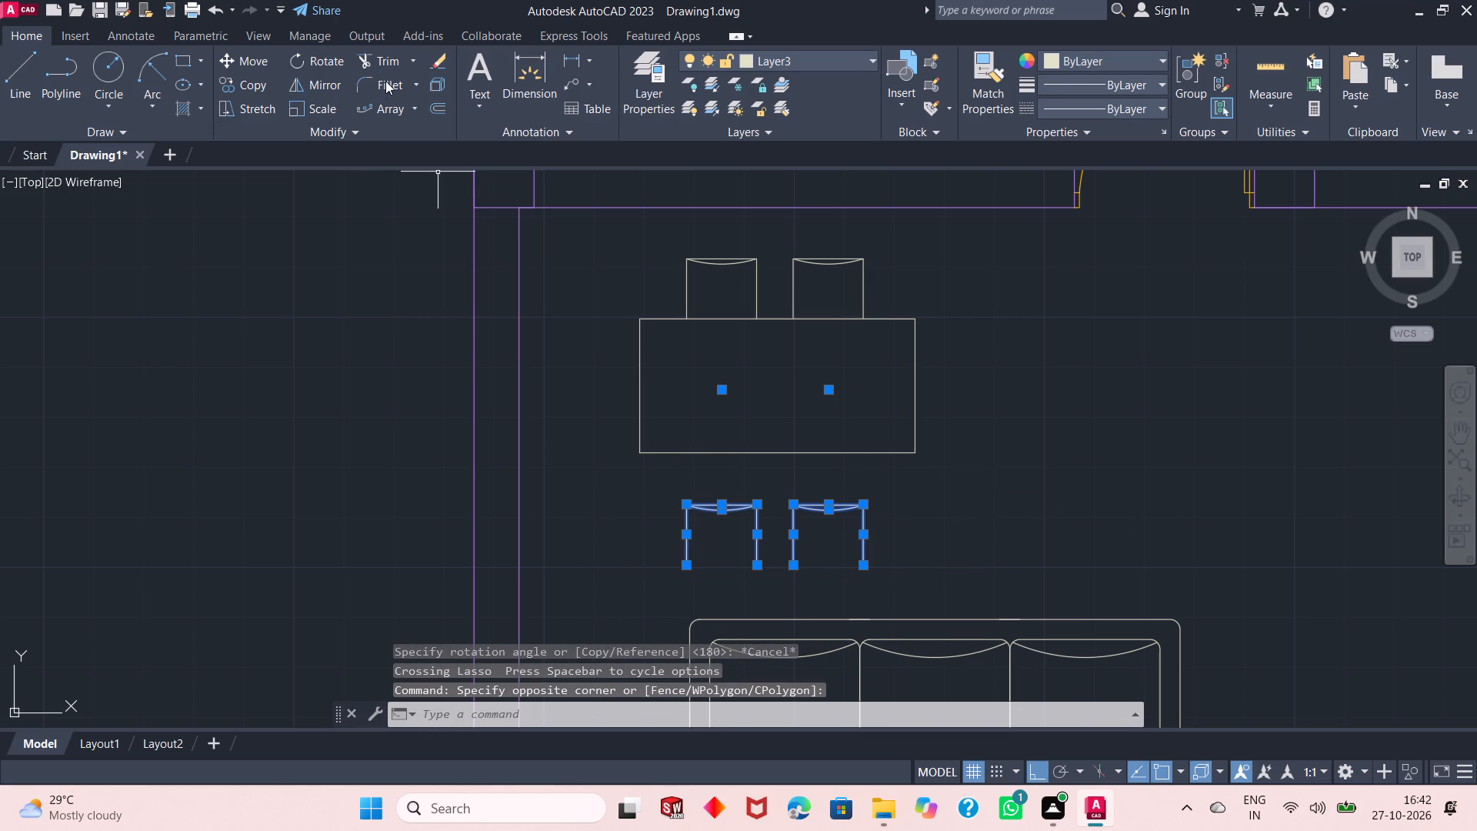
left_click(323, 52)
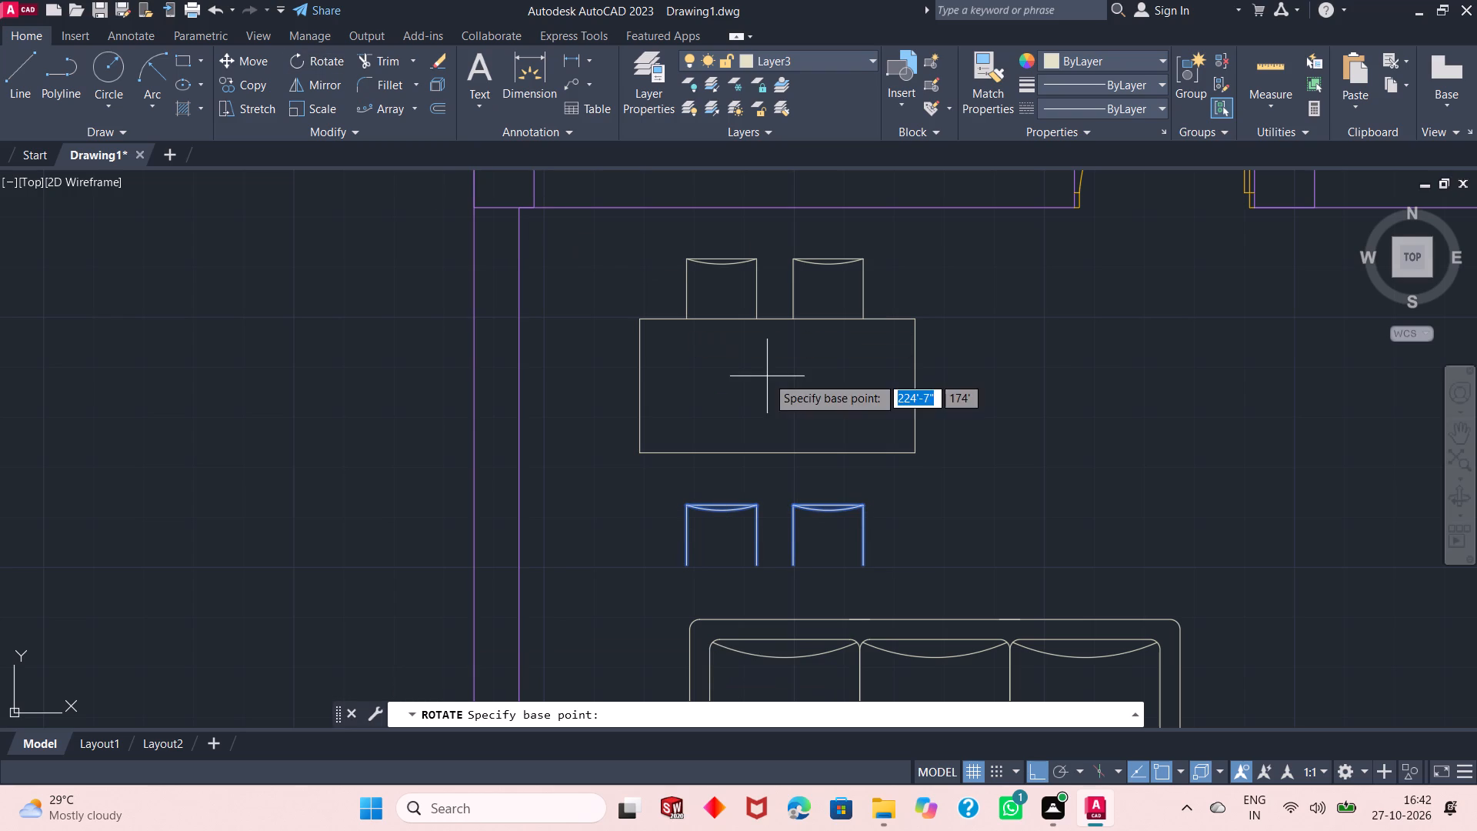
left_click(866, 505)
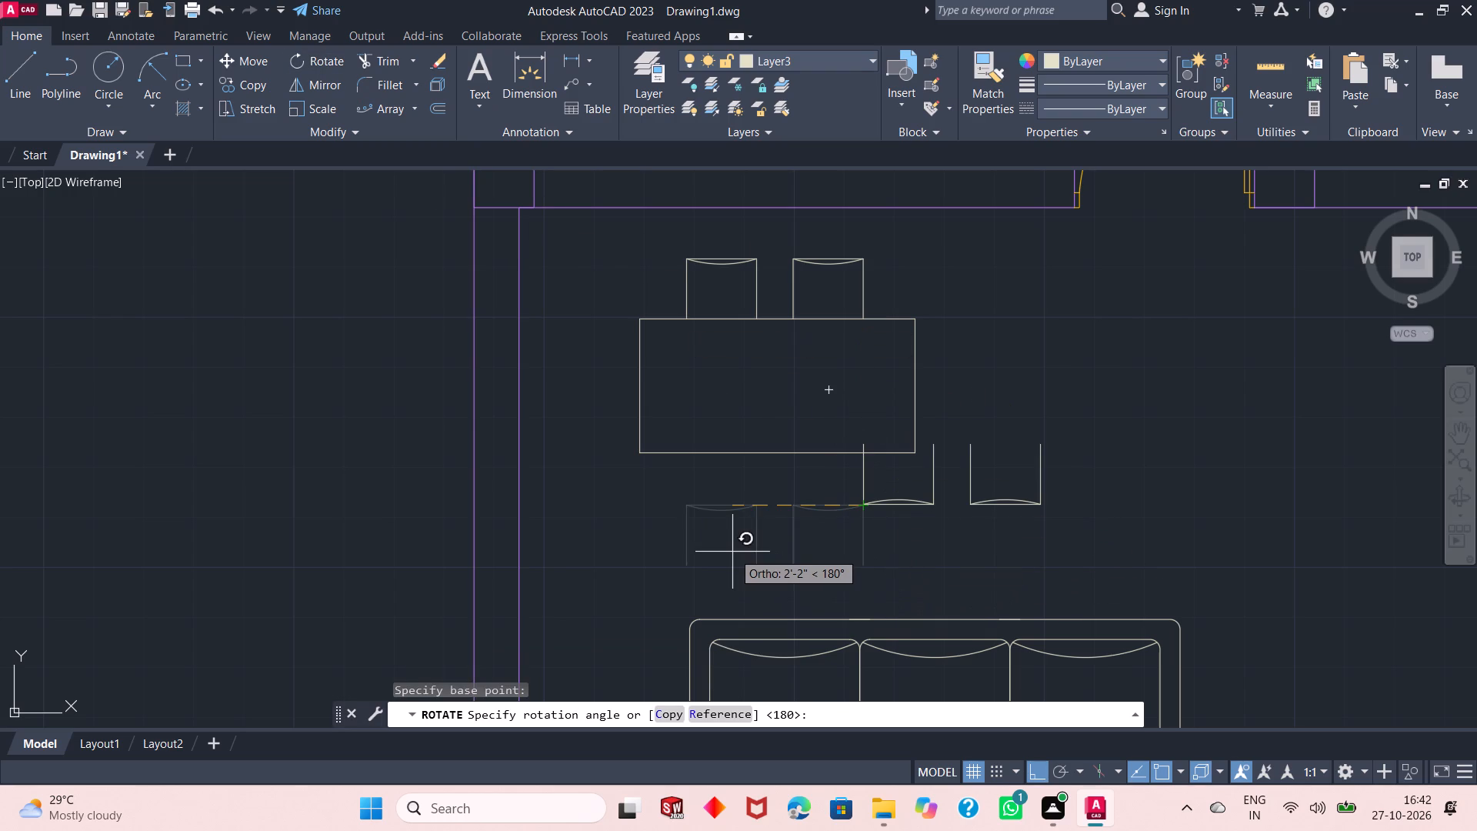
left_click(732, 552)
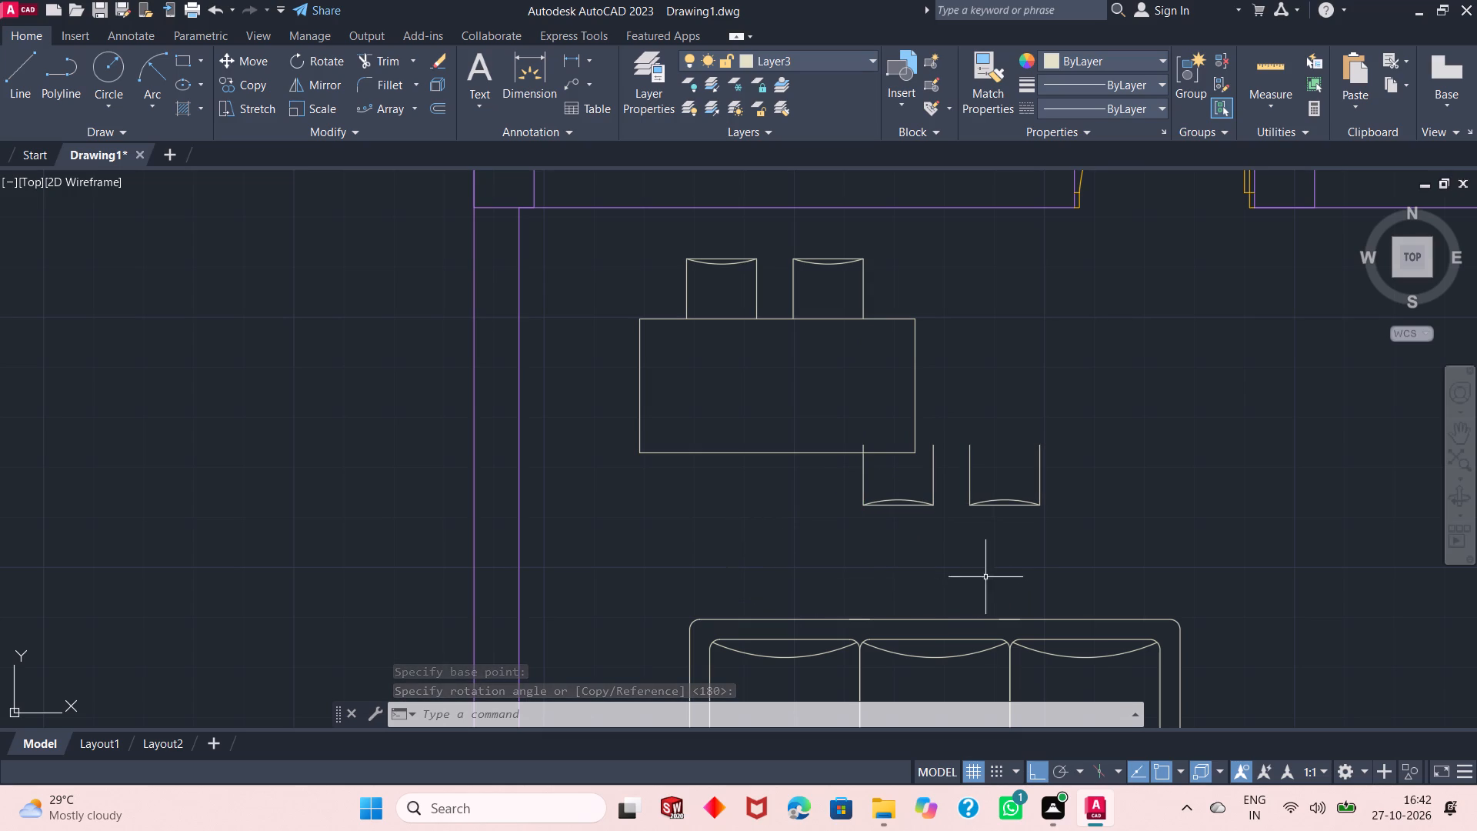
Move the two rotated chairs with Ortho off onto the table's sofa-side edge, aligned below the left upper chair's corner.
left_click(1074, 476)
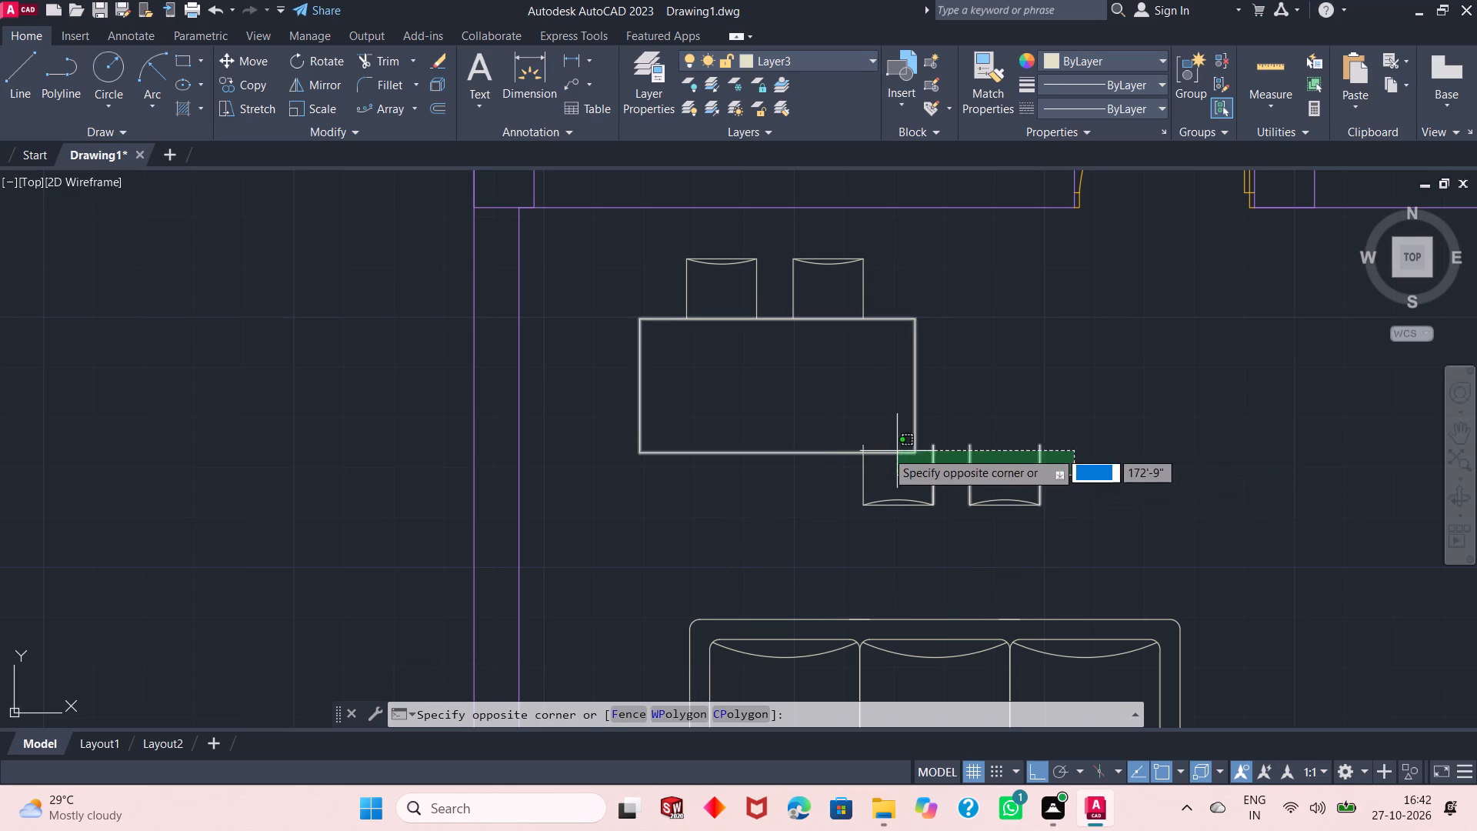
left_click(804, 536)
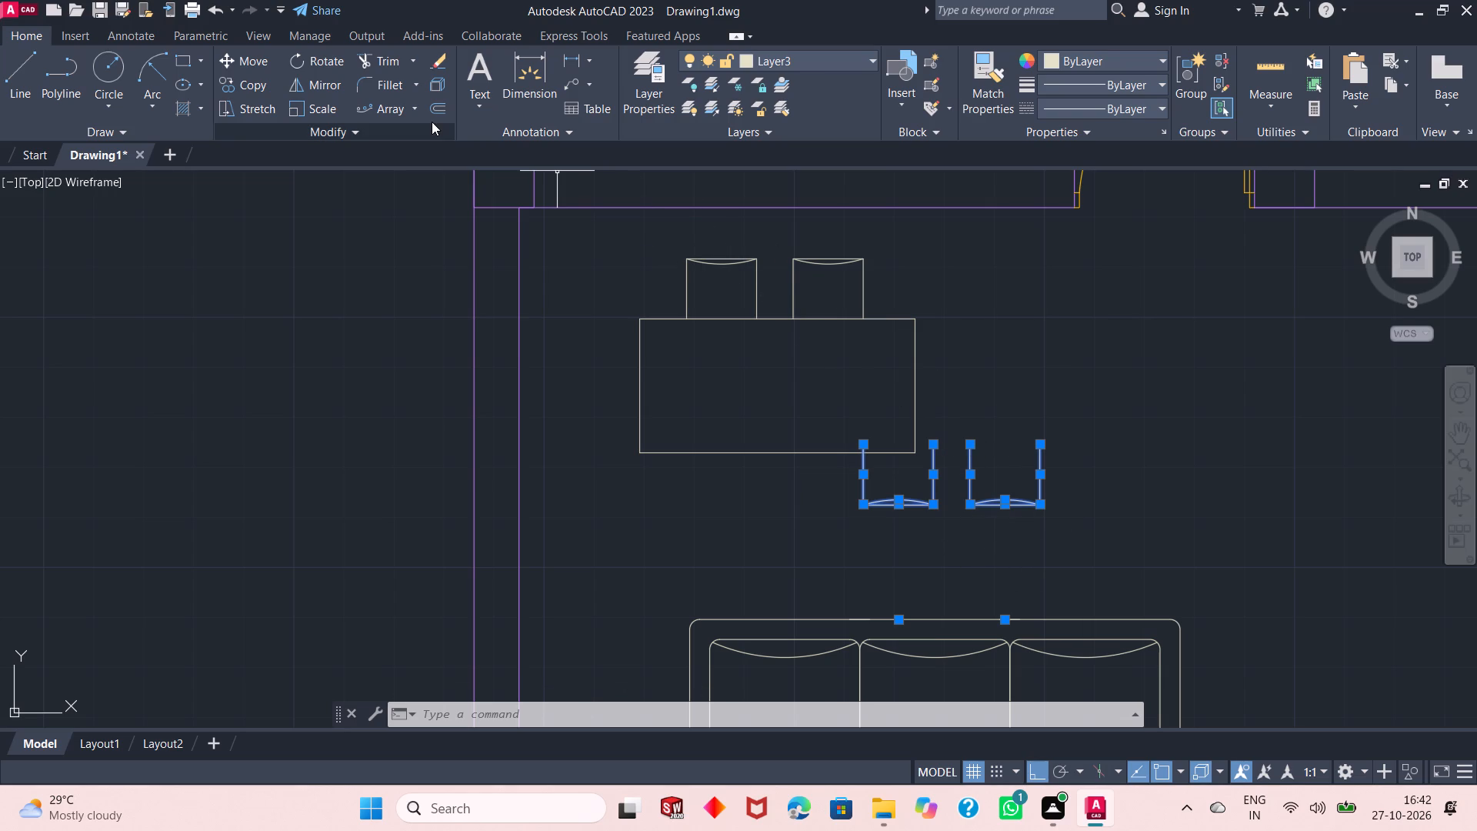
left_click(255, 58)
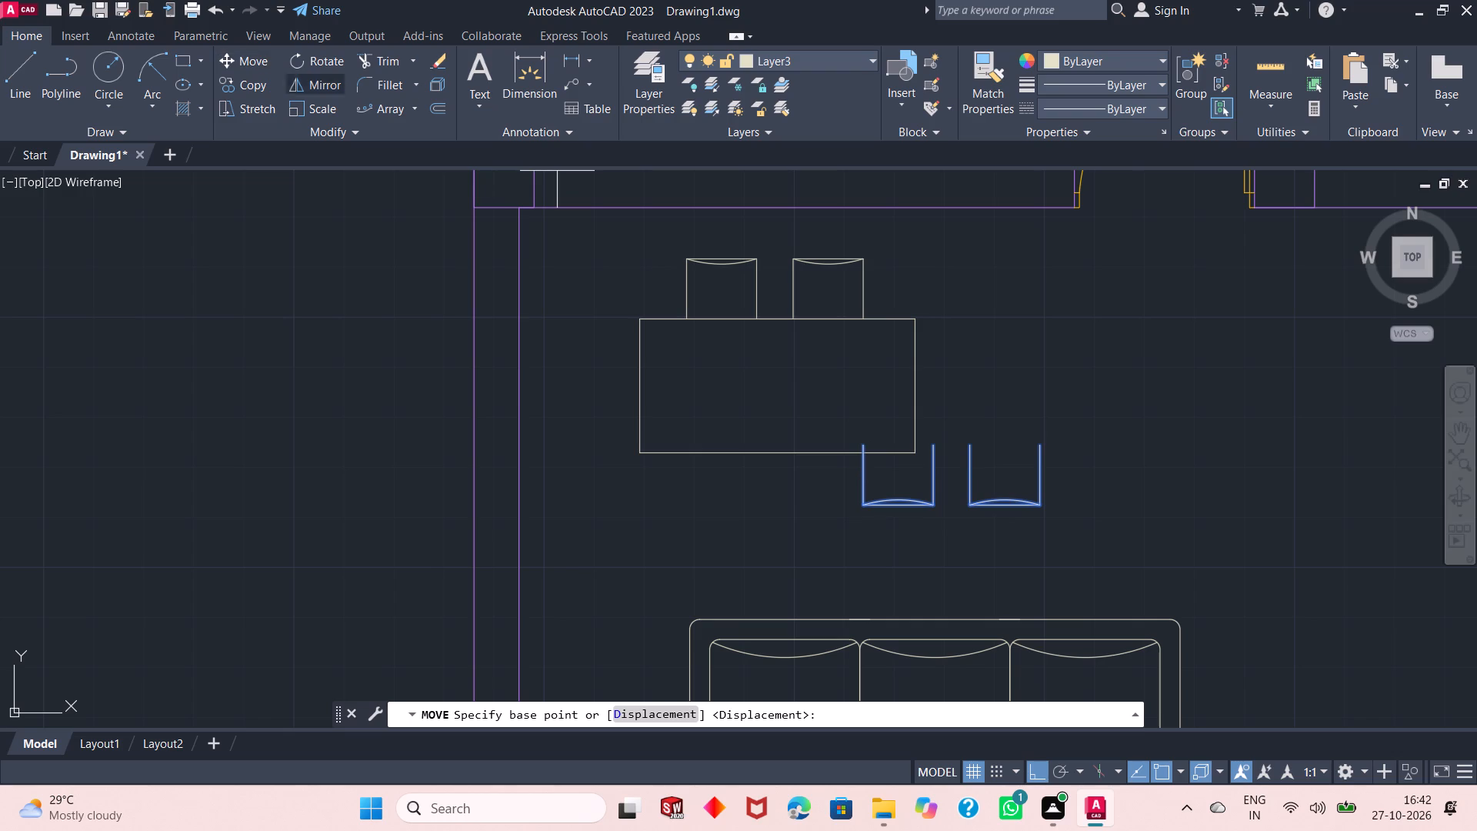
left_click_drag(861, 441, 720, 349)
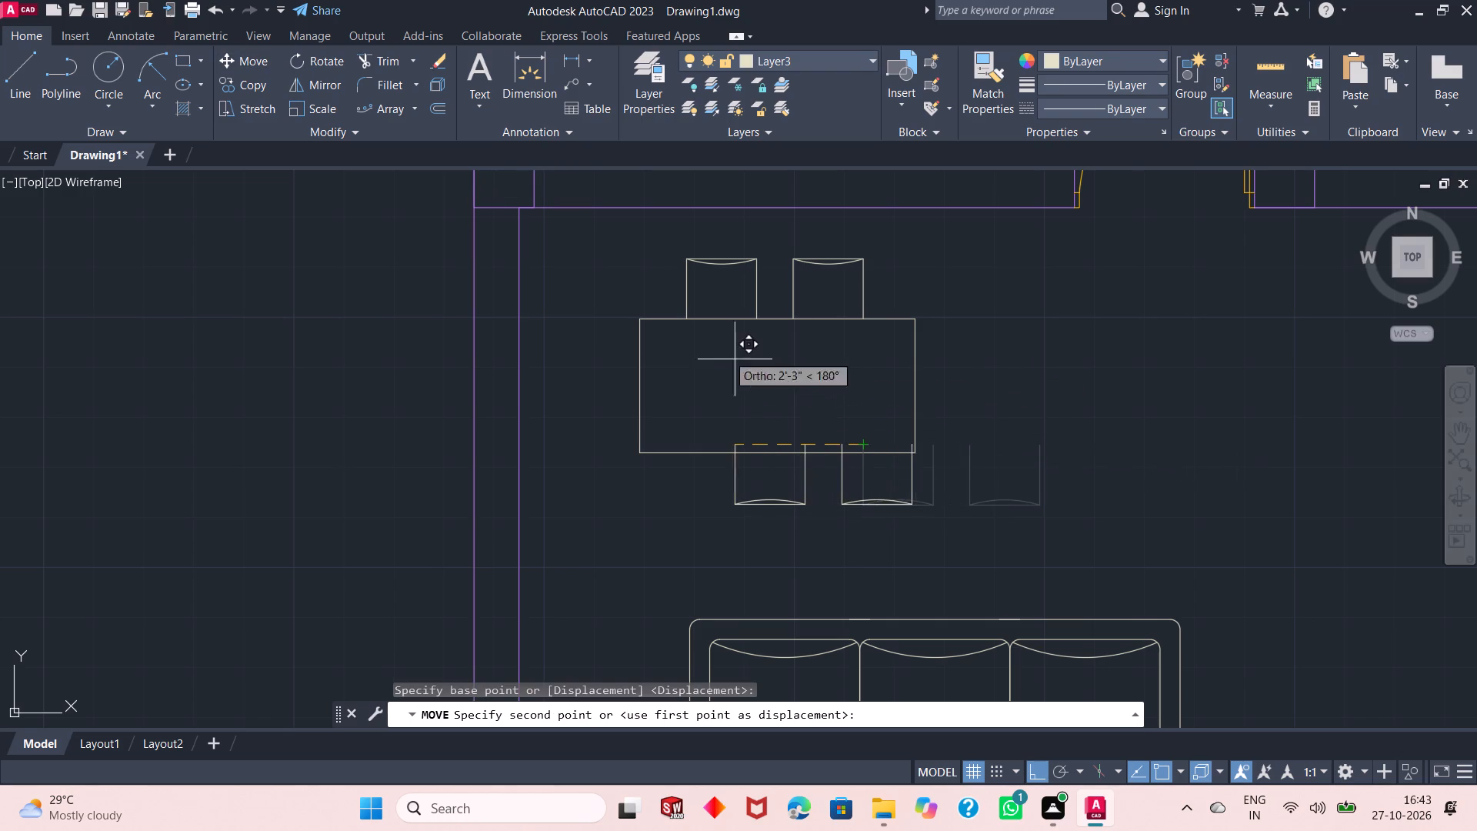
left_click_drag(720, 349, 704, 340)
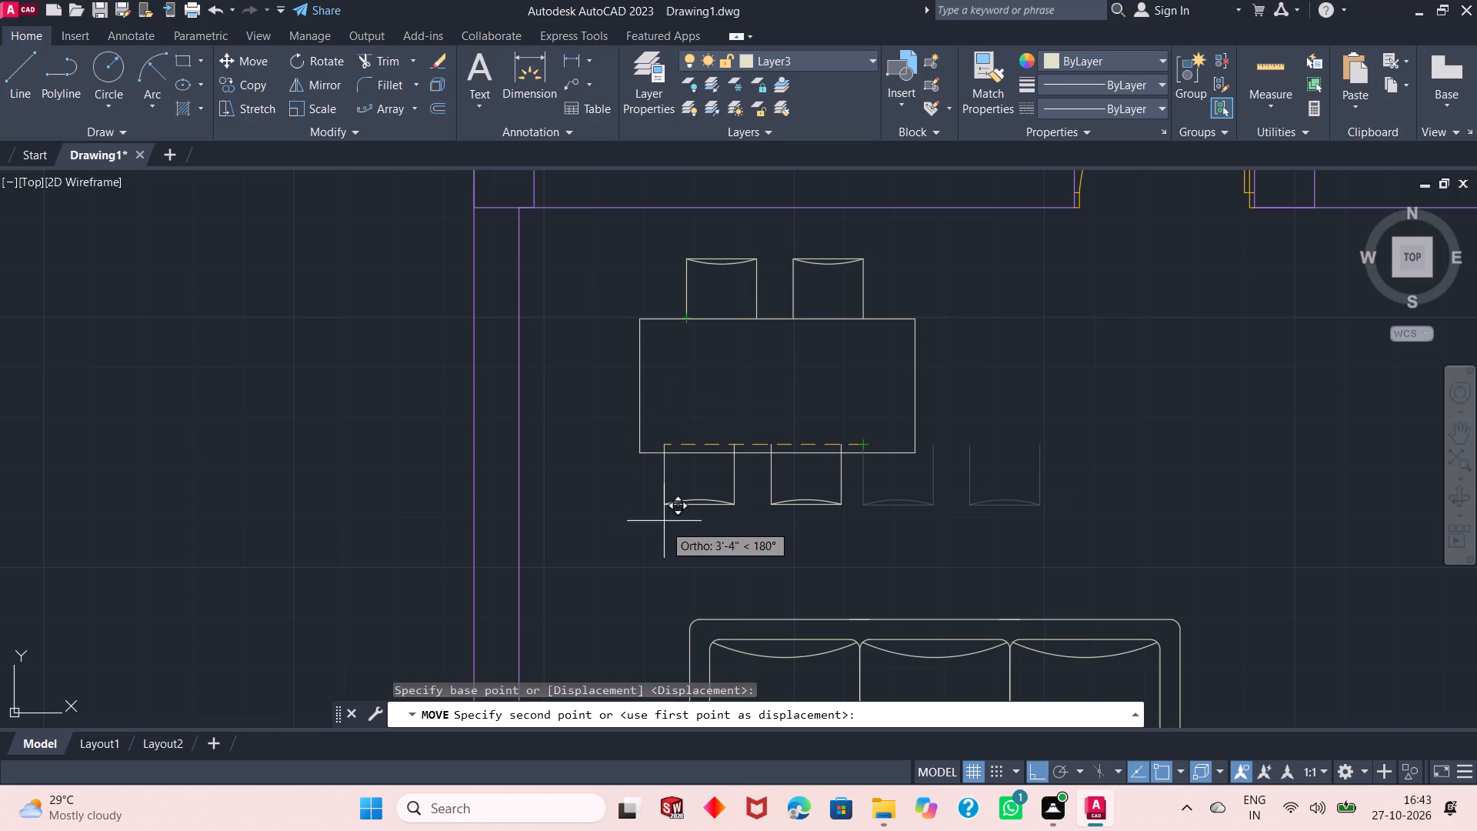
left_click(1038, 763)
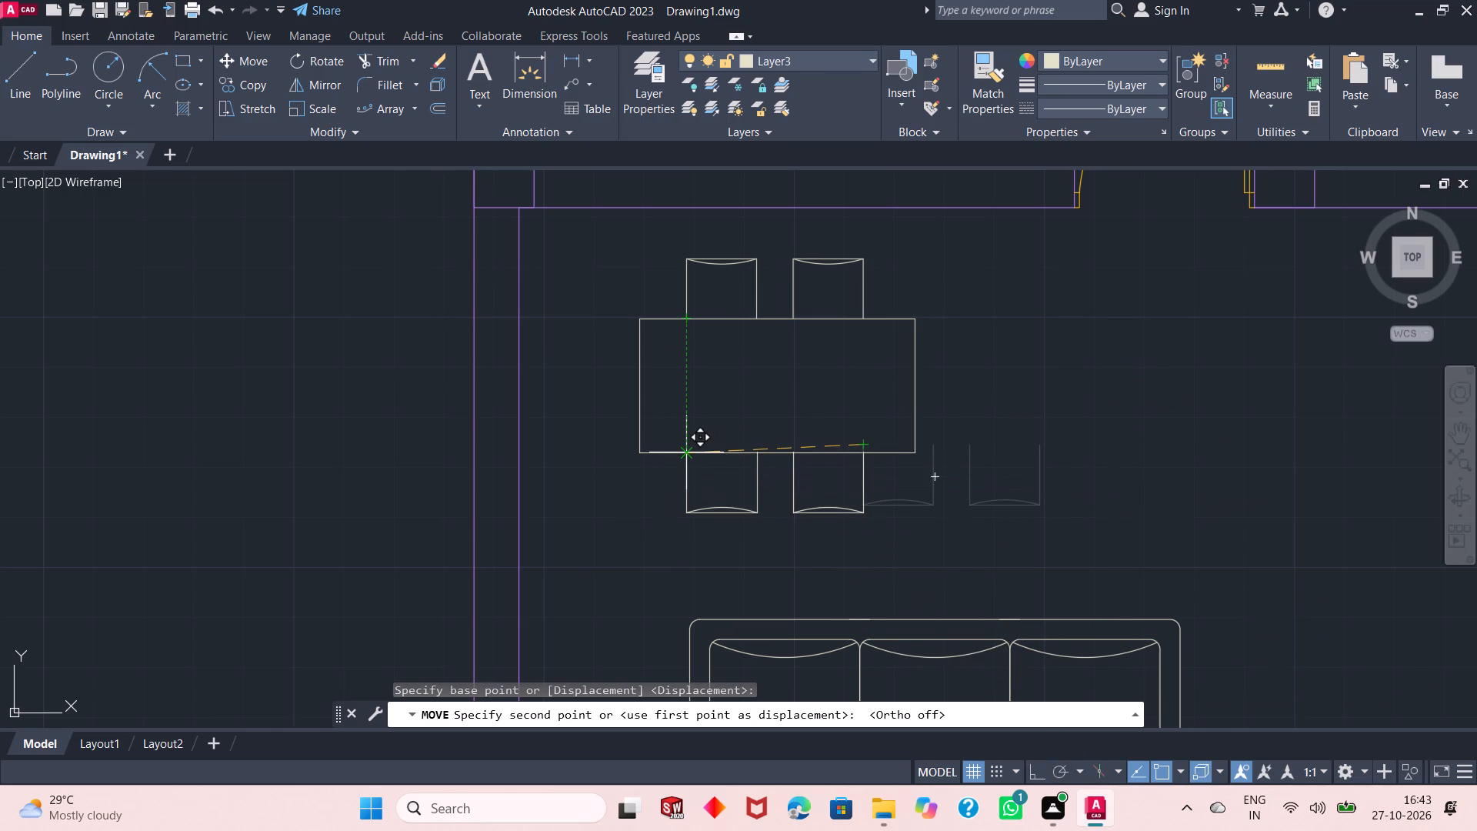
left_click(688, 458)
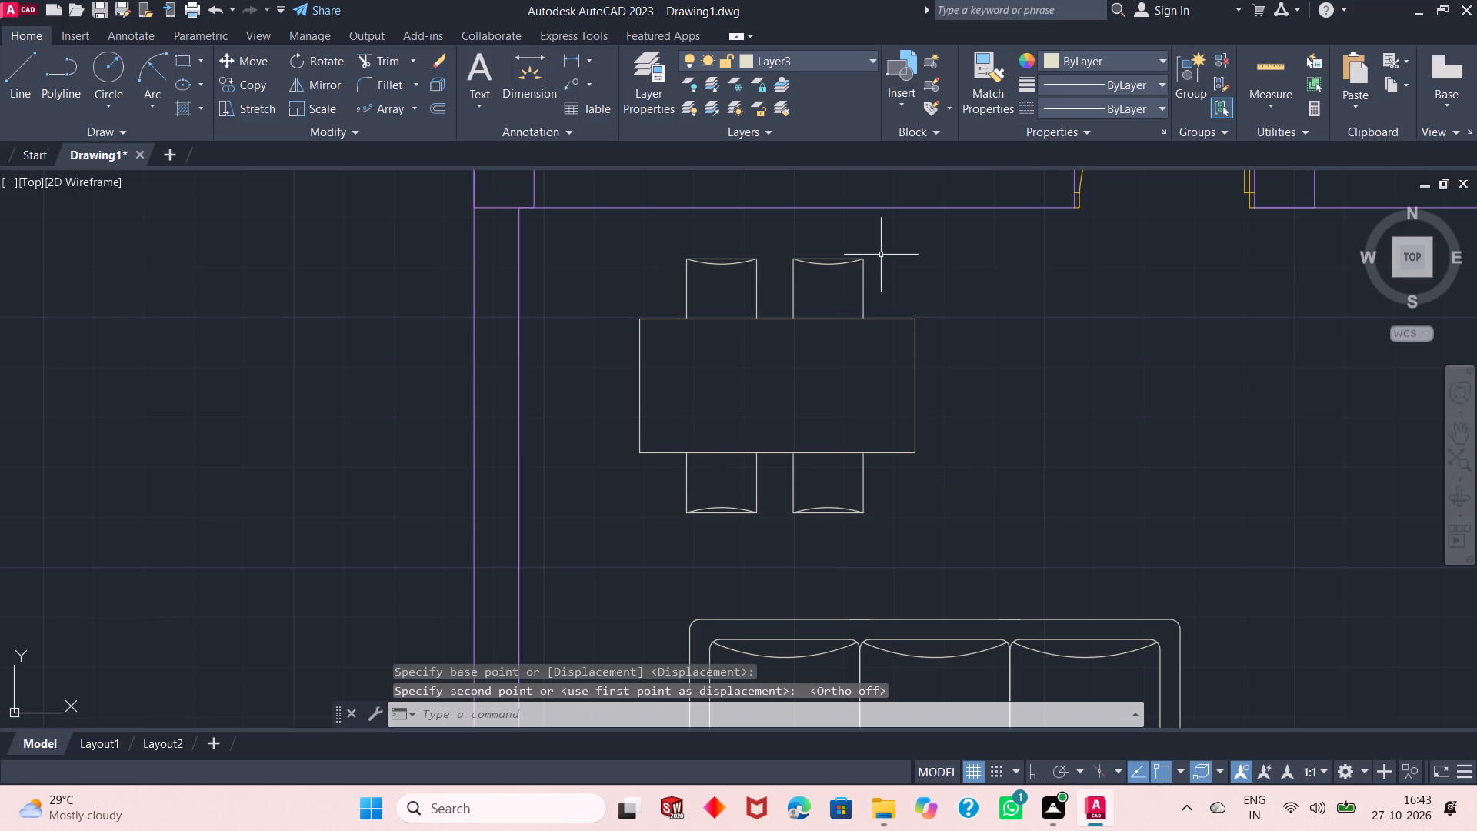
Copy the upper right chair twice: about 3'6" away beyond the table's right end, and outside the left wall.
left_click(885, 250)
left_click(785, 296)
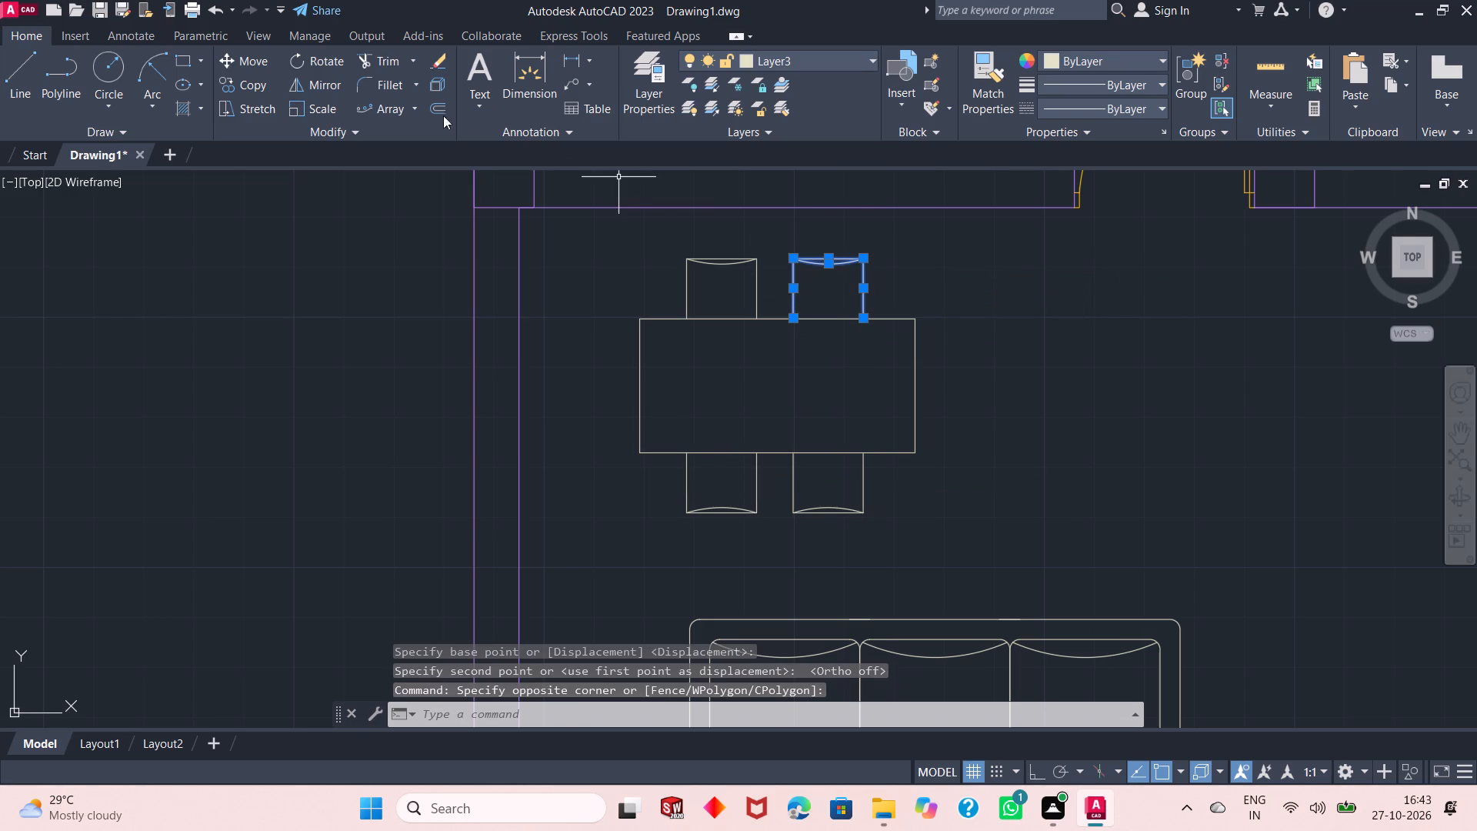
left_click(242, 82)
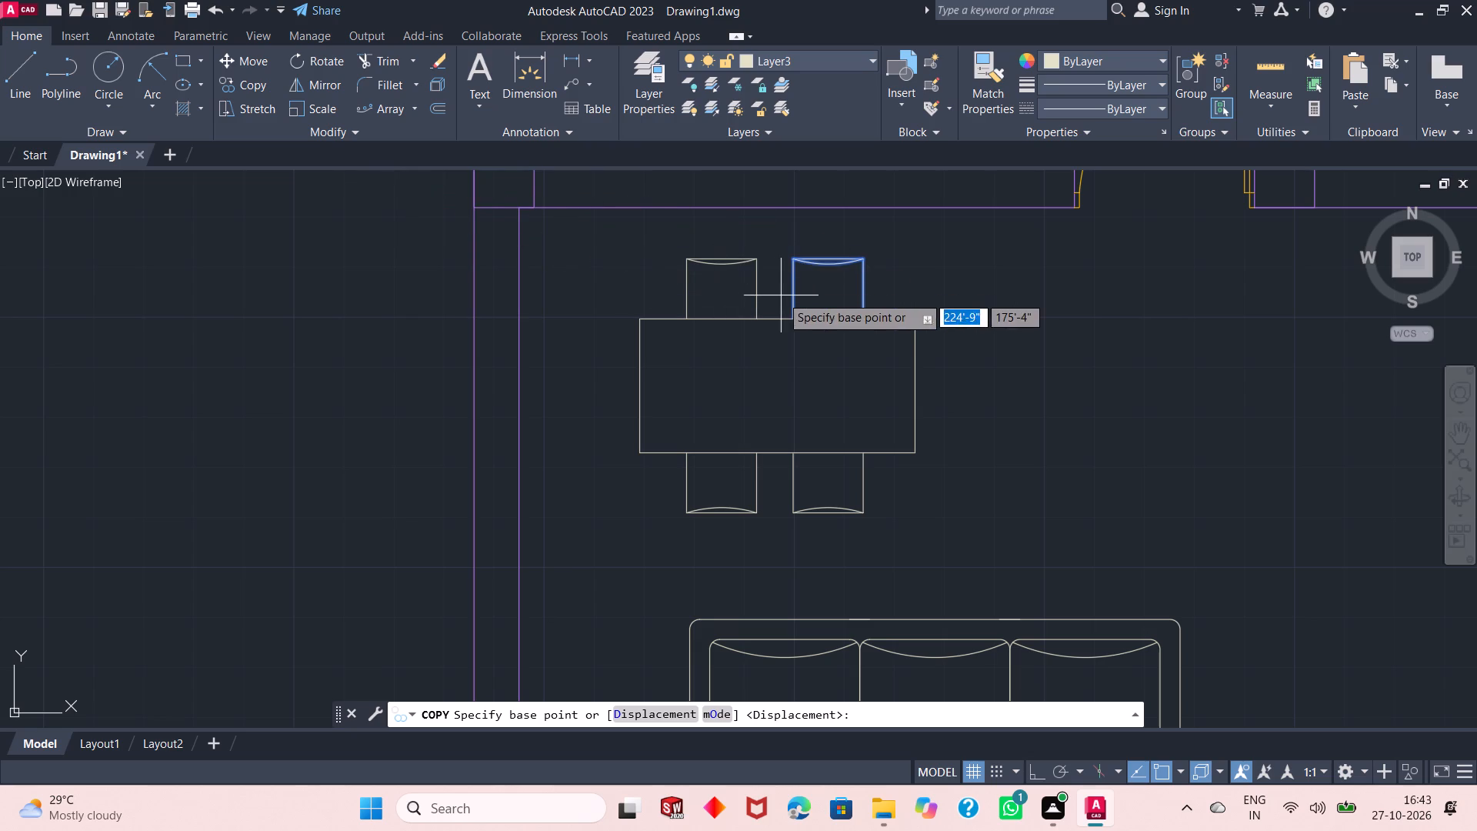
left_click(862, 315)
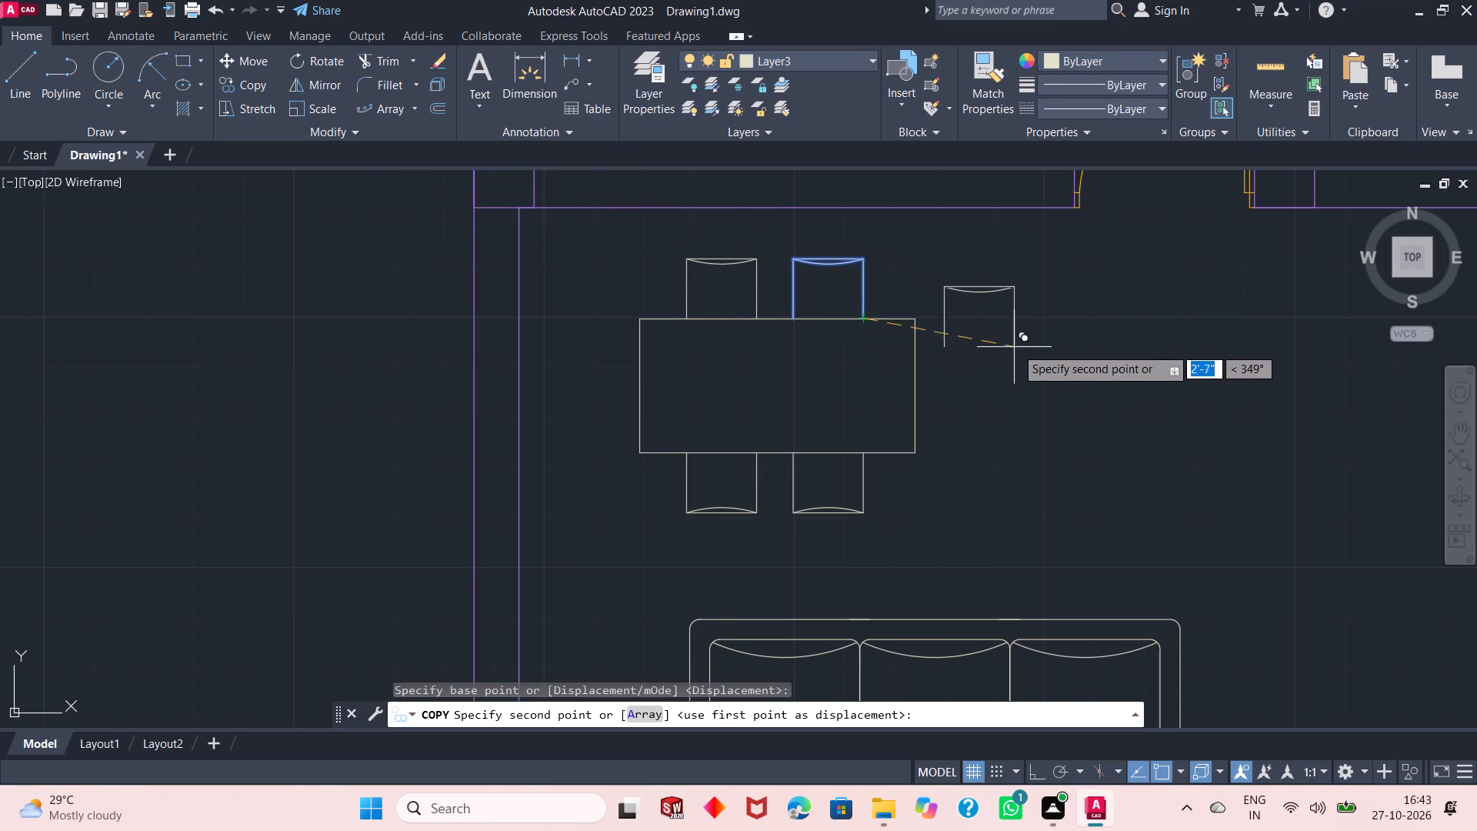
left_click(1067, 378)
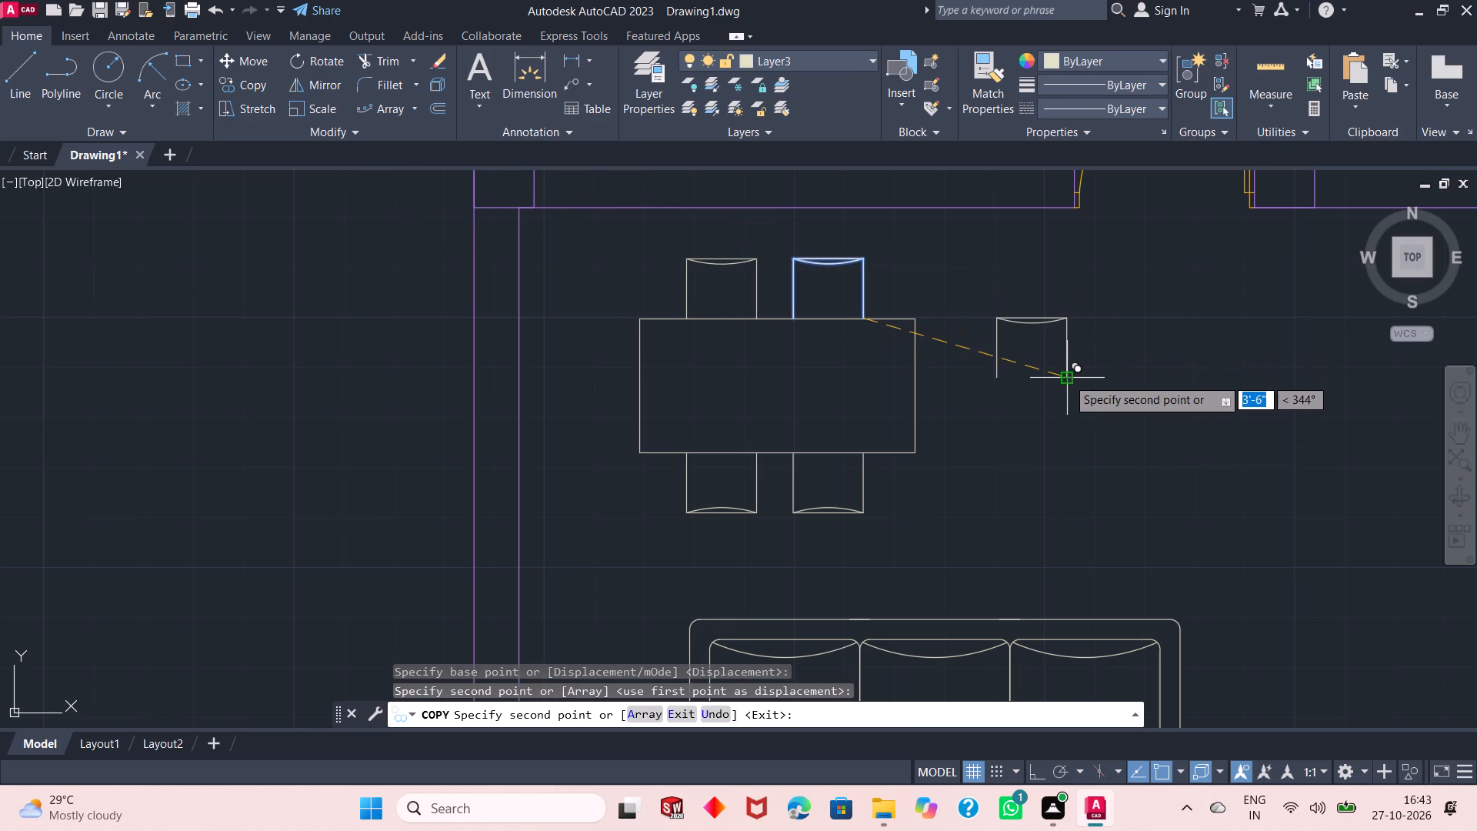
left_click(404, 421)
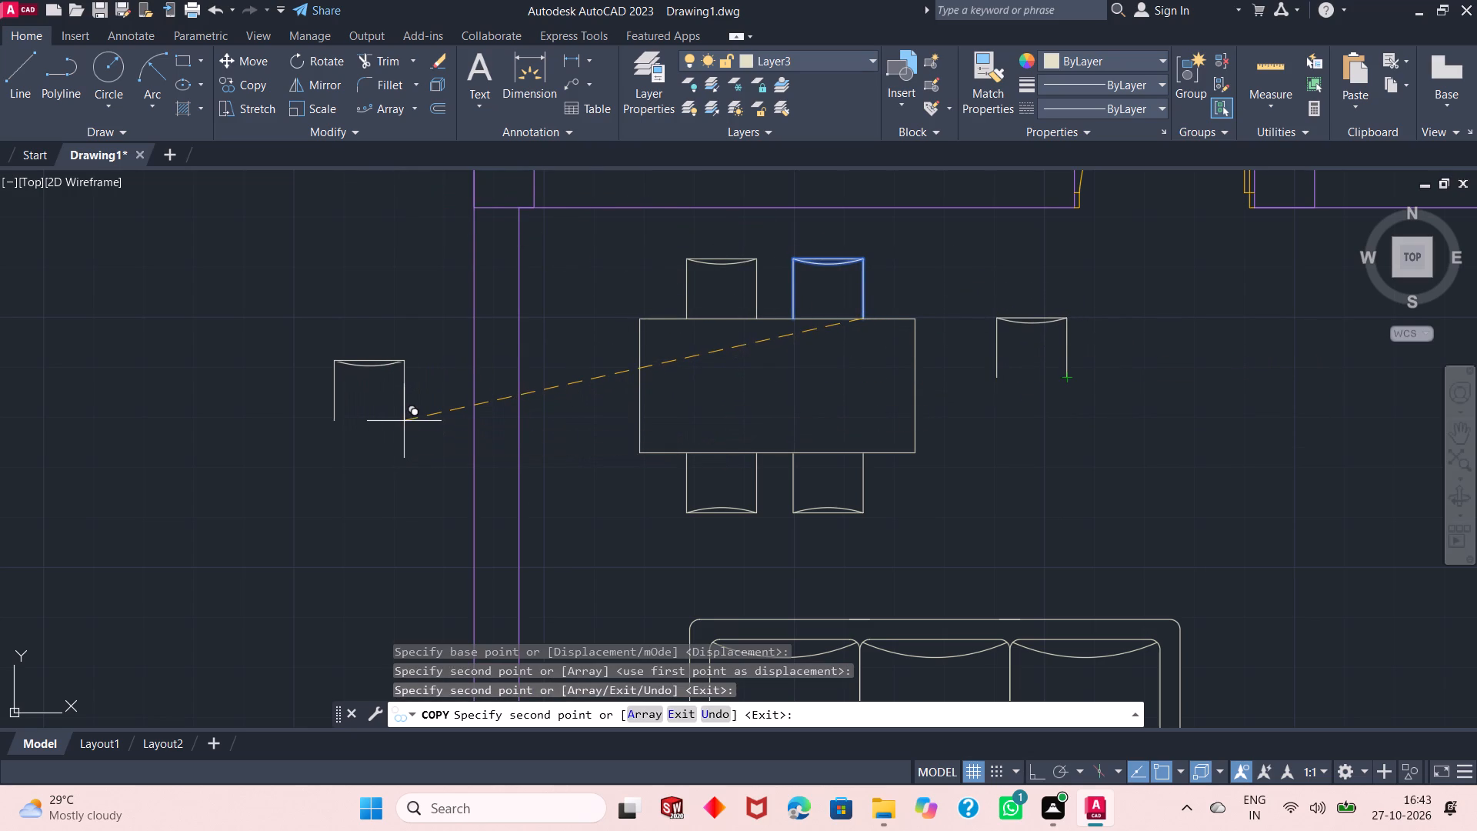
key("space")
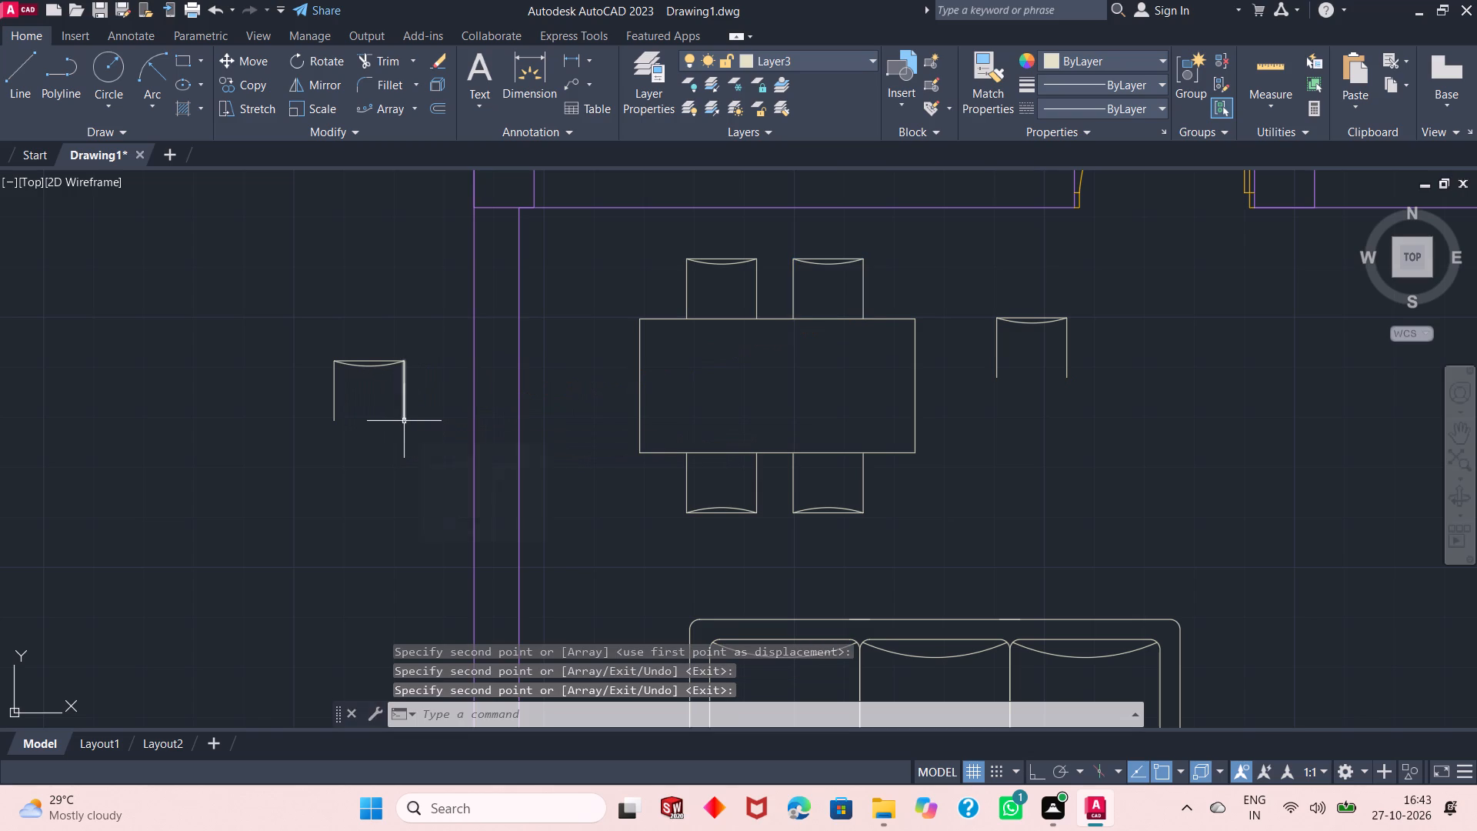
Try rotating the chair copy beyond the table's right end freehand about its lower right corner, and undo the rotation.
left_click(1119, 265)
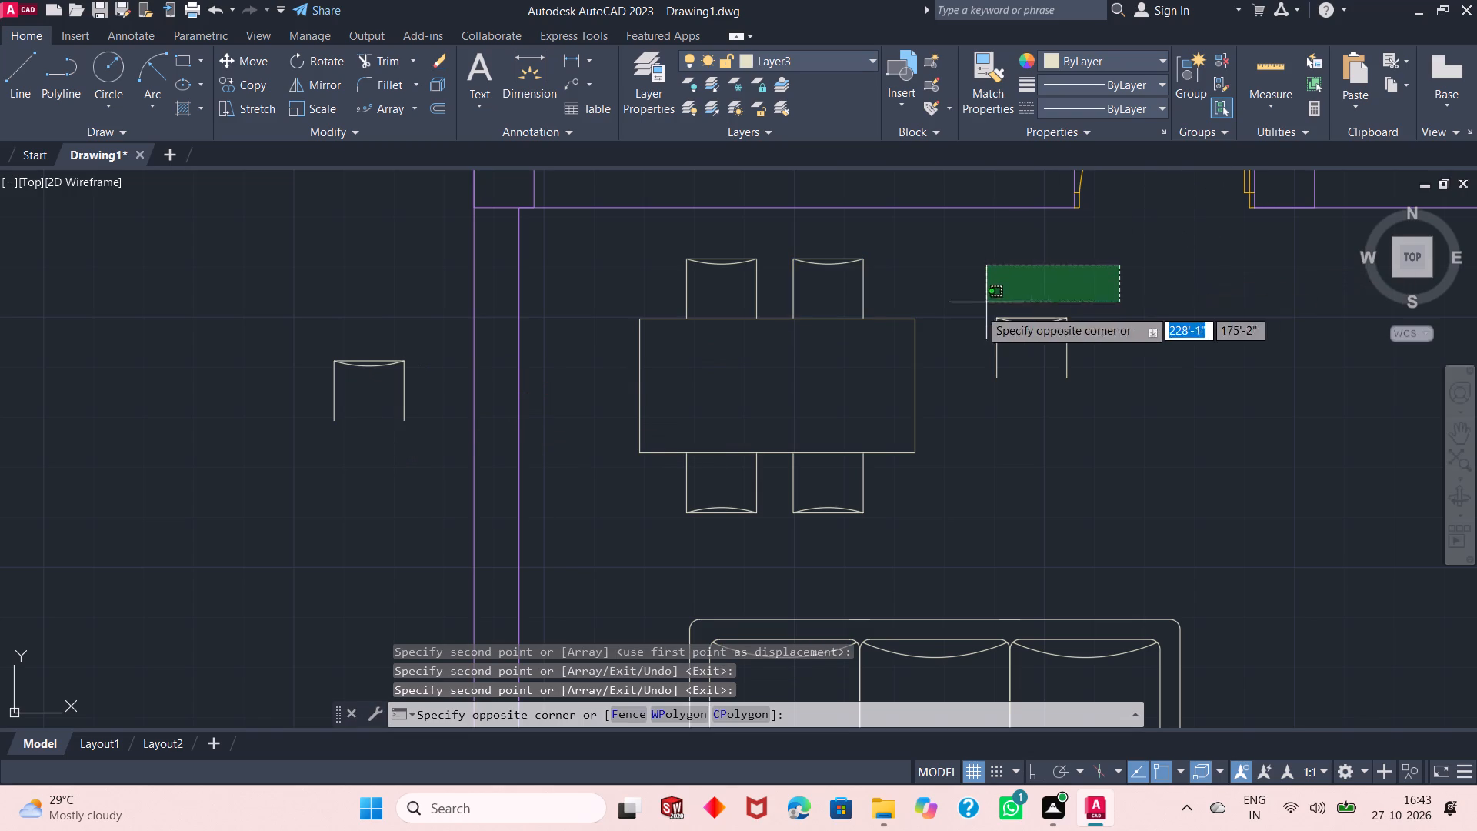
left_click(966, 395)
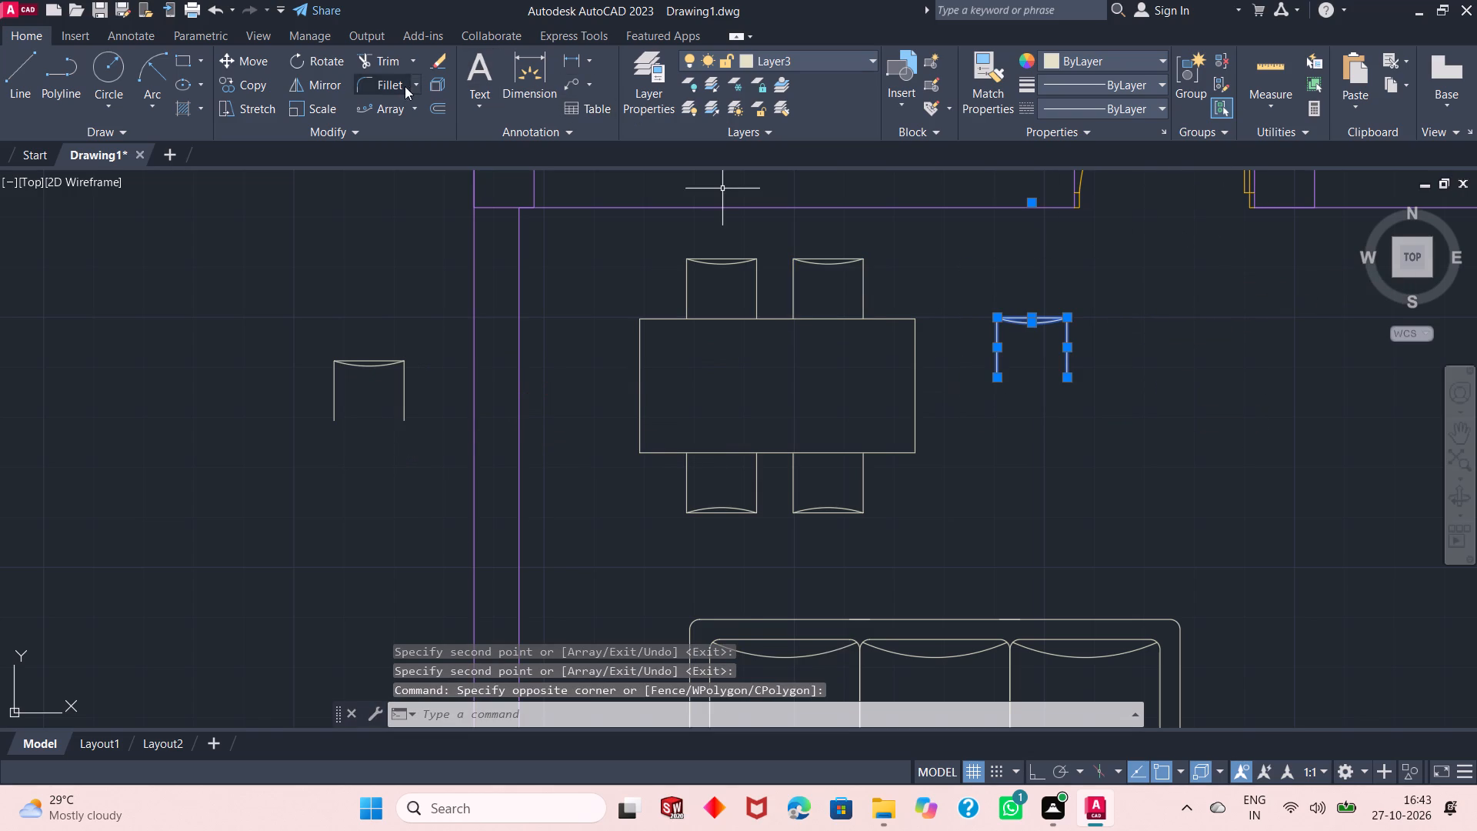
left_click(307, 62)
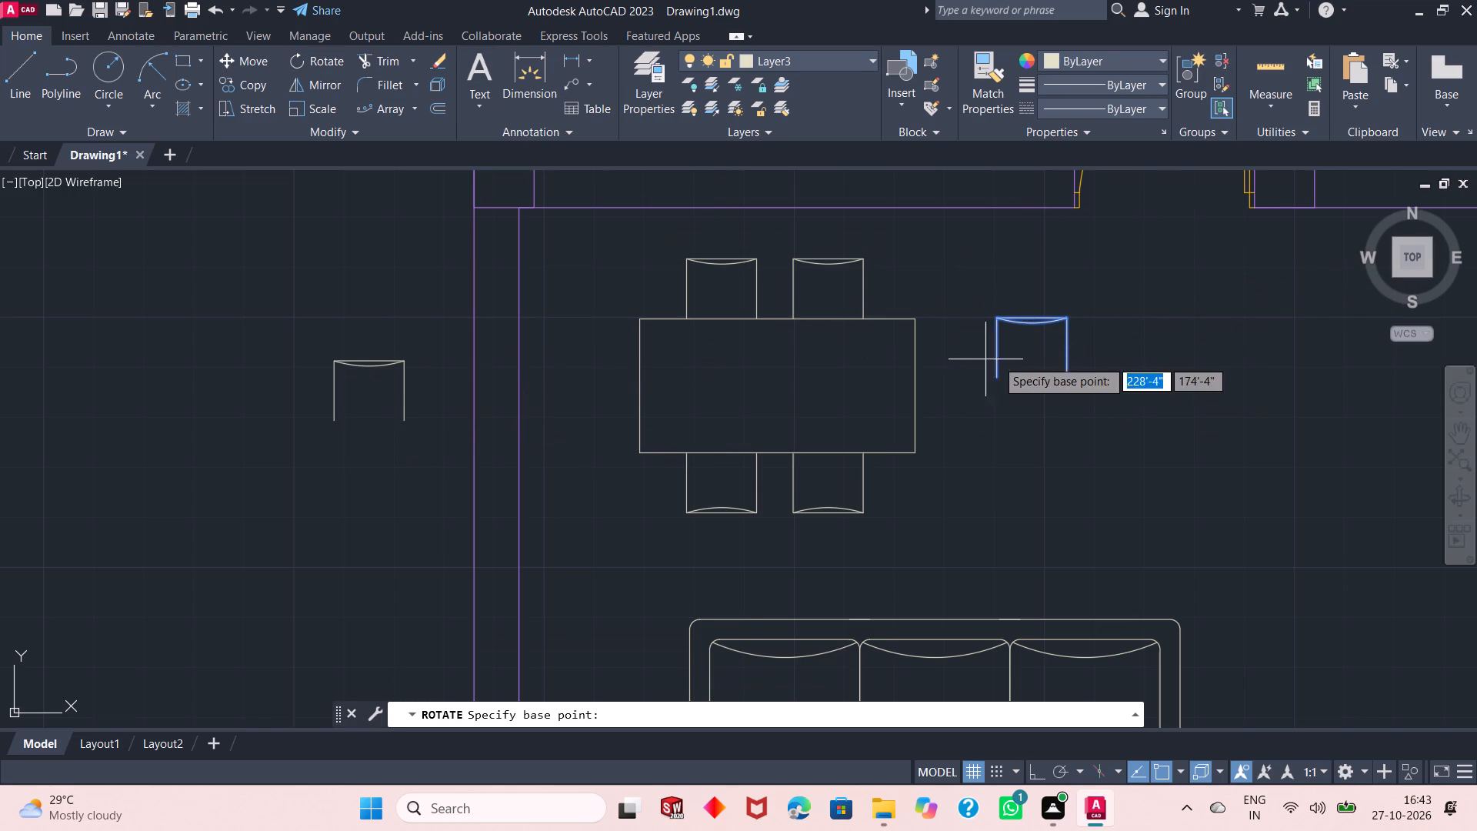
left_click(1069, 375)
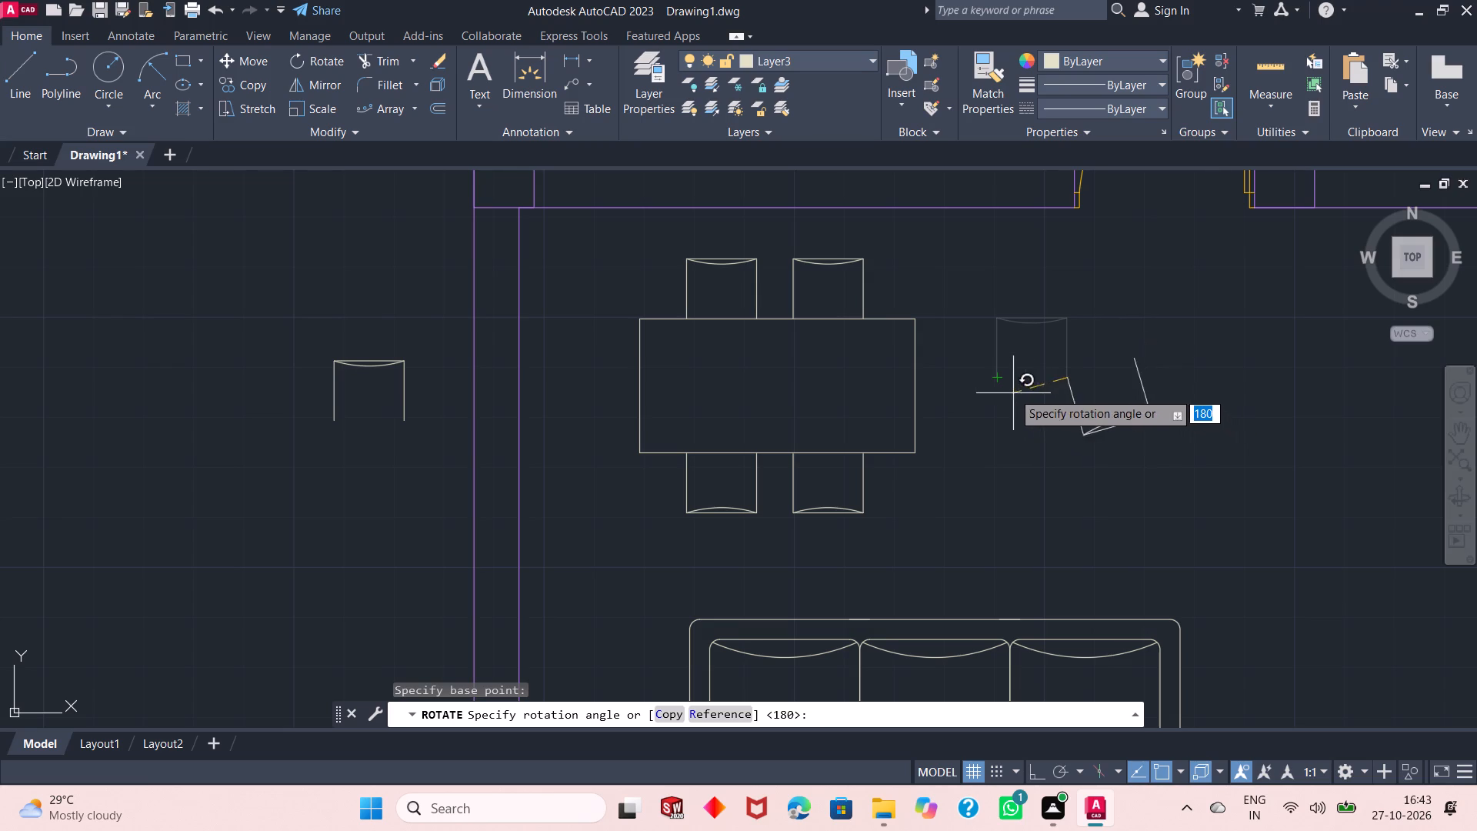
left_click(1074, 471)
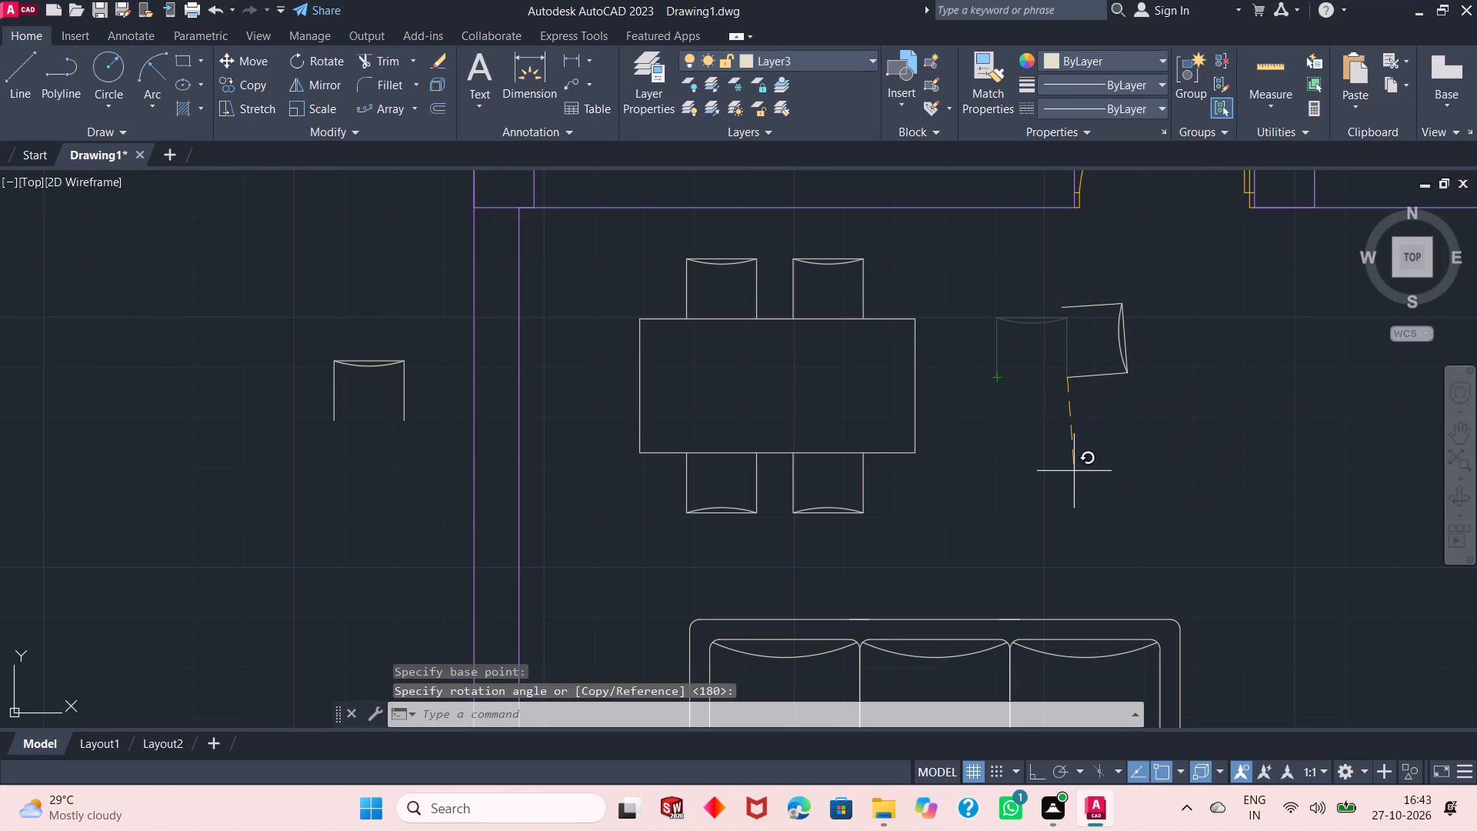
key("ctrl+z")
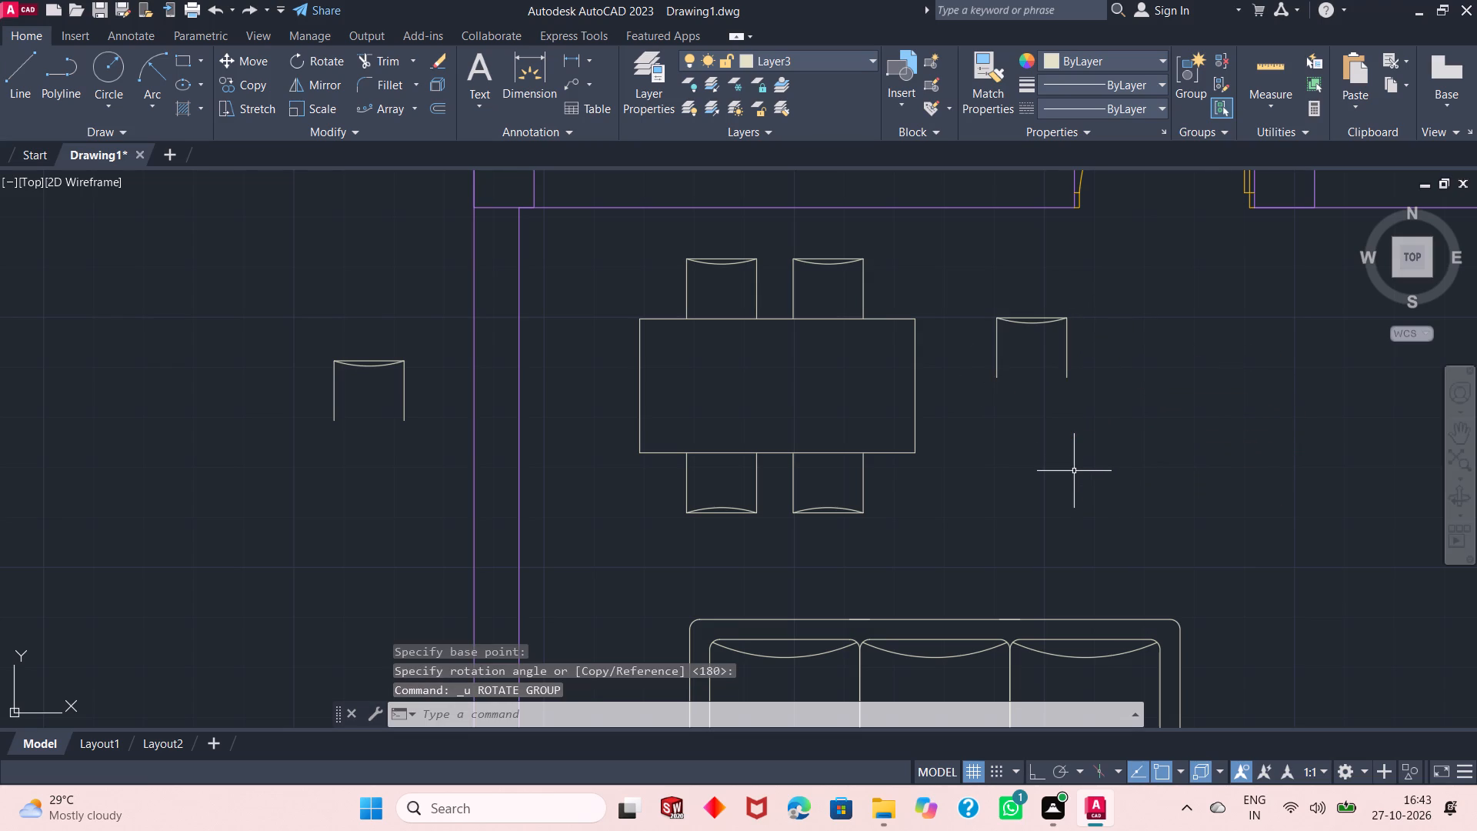
Rotate the chair copy beyond the table's right end by 270° about its lower right corner, so its back faces right.
left_click(1130, 288)
left_click(968, 411)
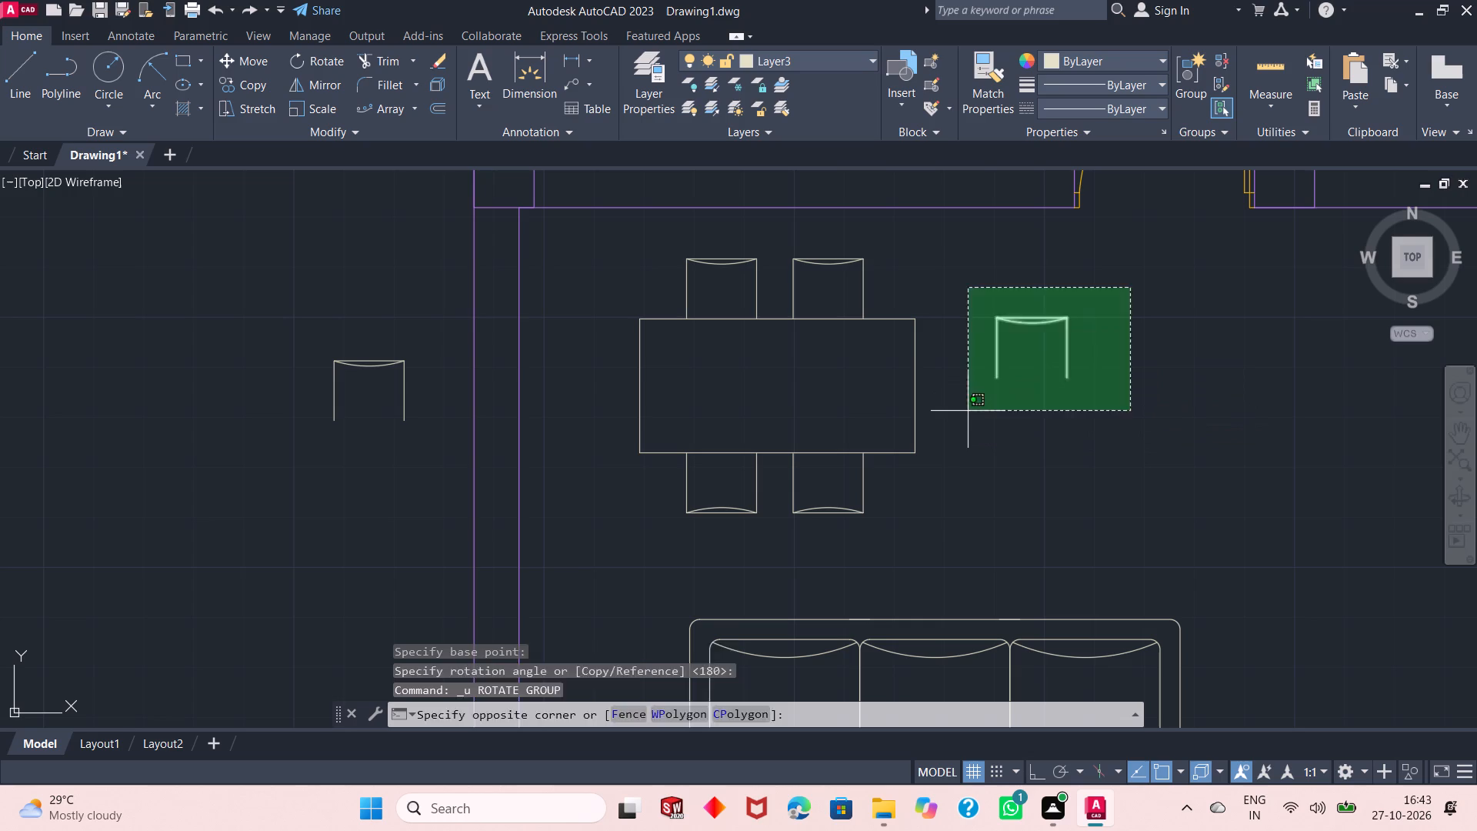
left_click(304, 63)
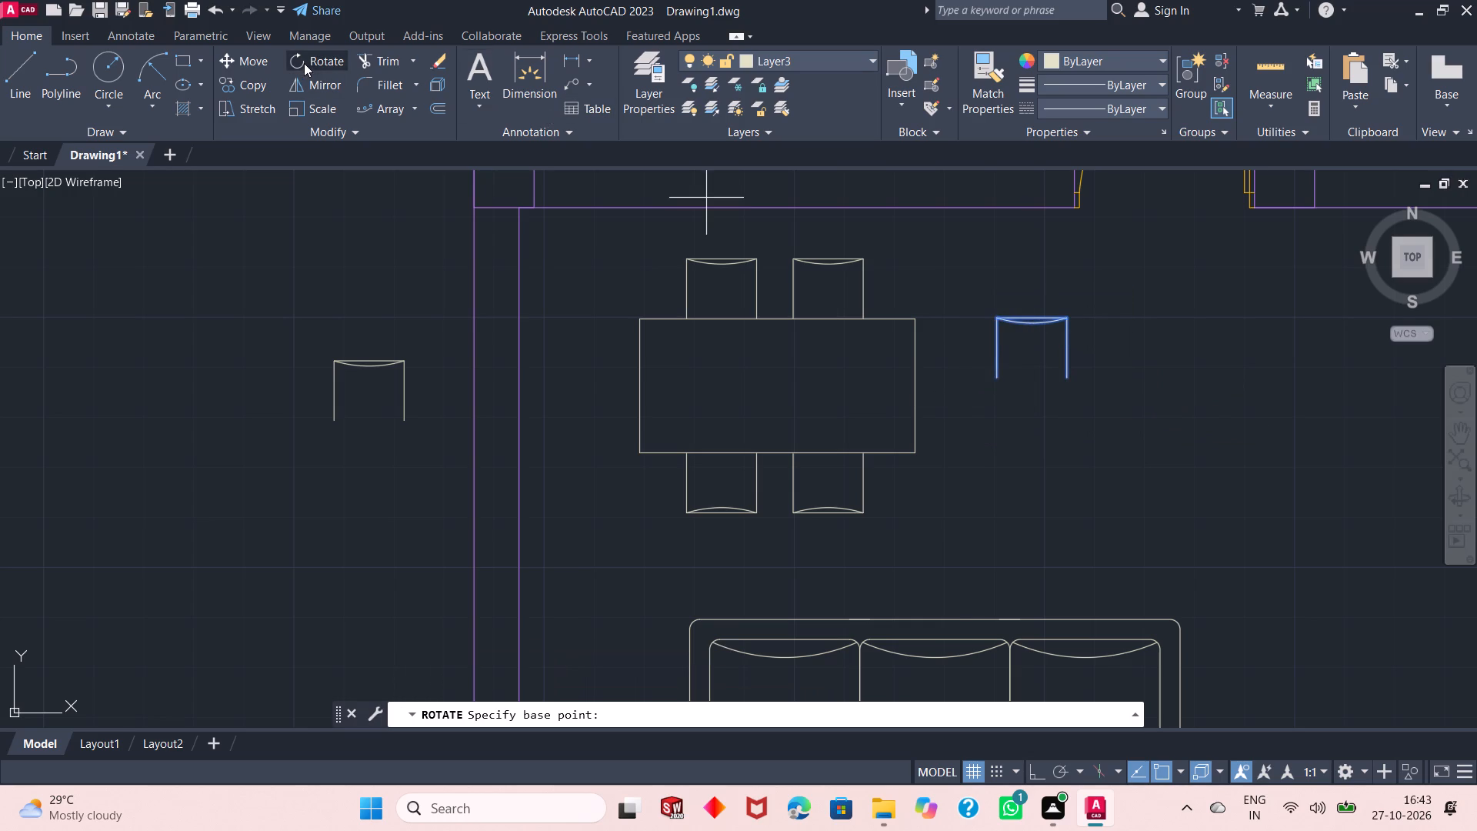
left_click(1066, 377)
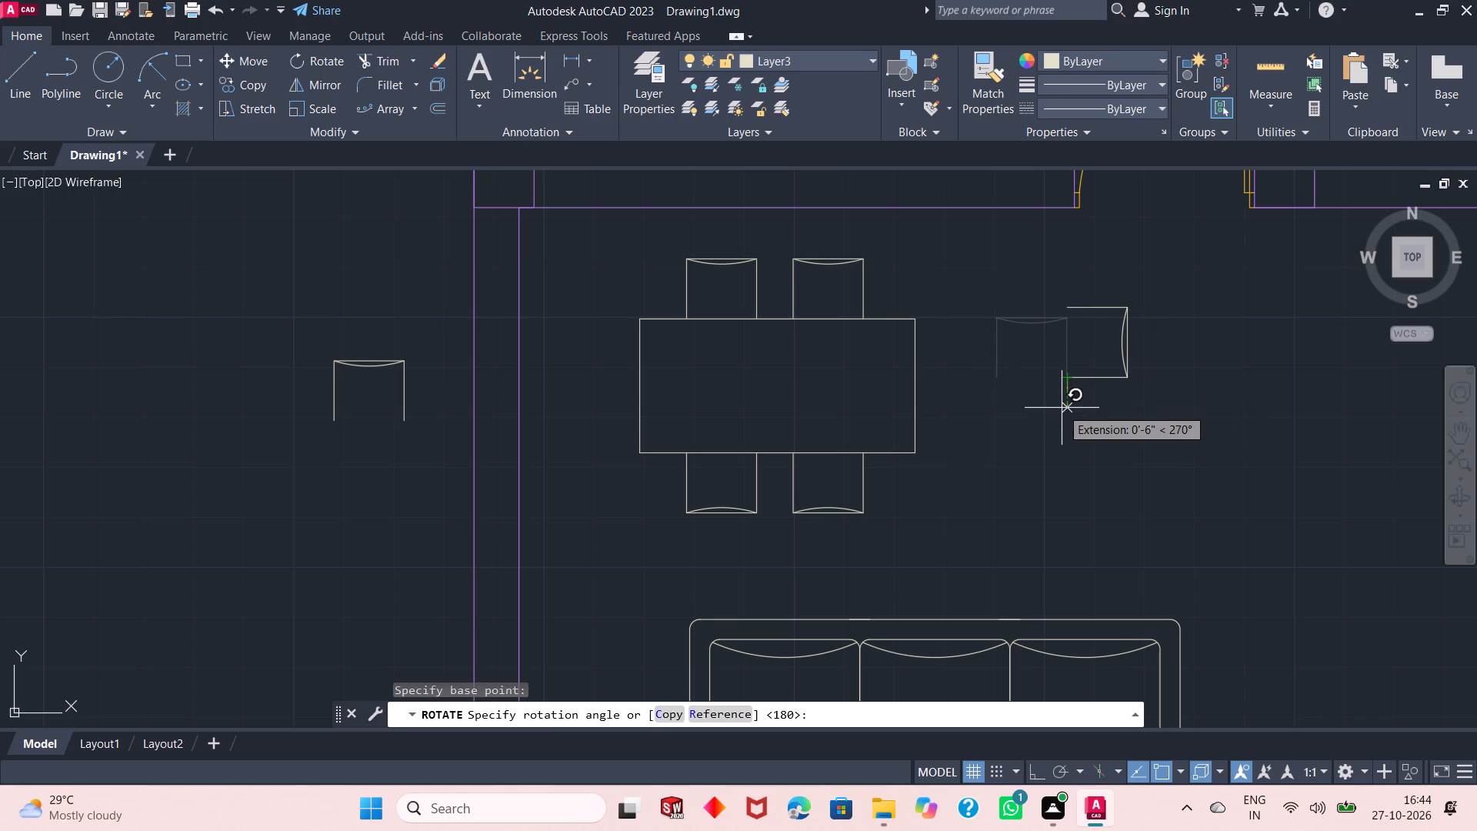
left_click(1062, 407)
Move the rotated chair by its upper open corner onto the table's right short edge, roughly centred along it.
left_click(1145, 289)
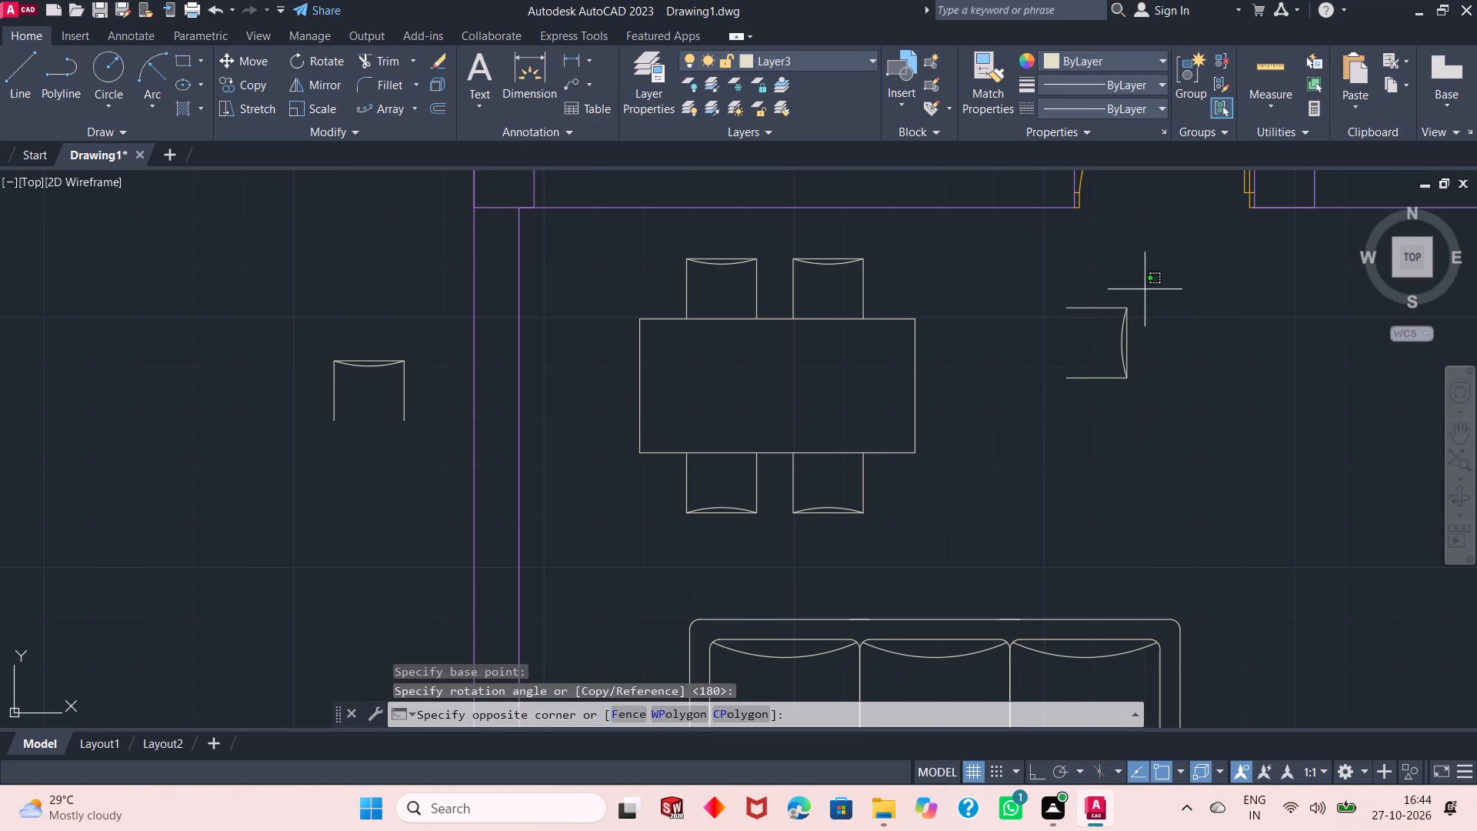
left_click(1039, 415)
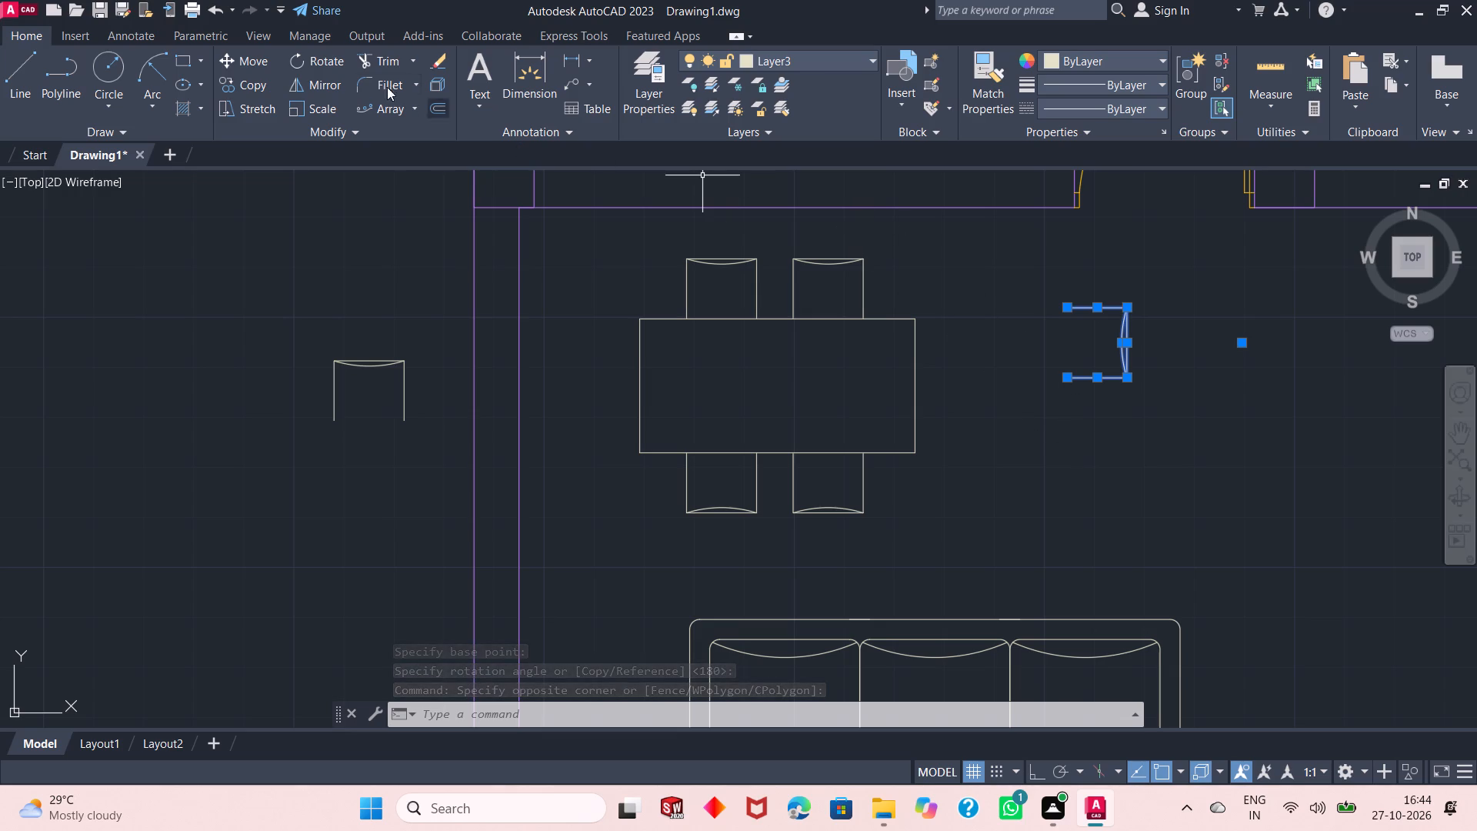
left_click(256, 67)
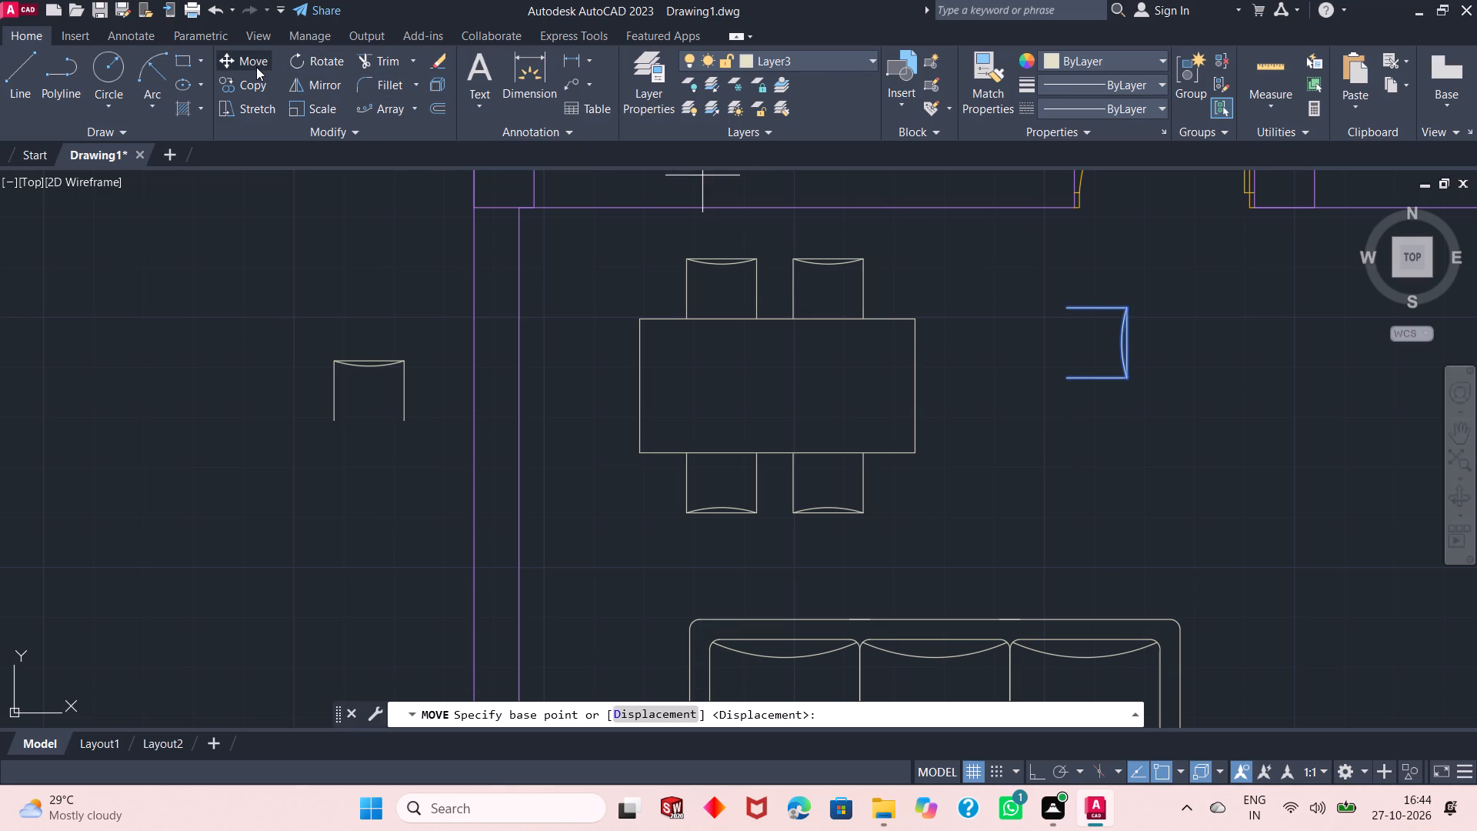
left_click(1068, 312)
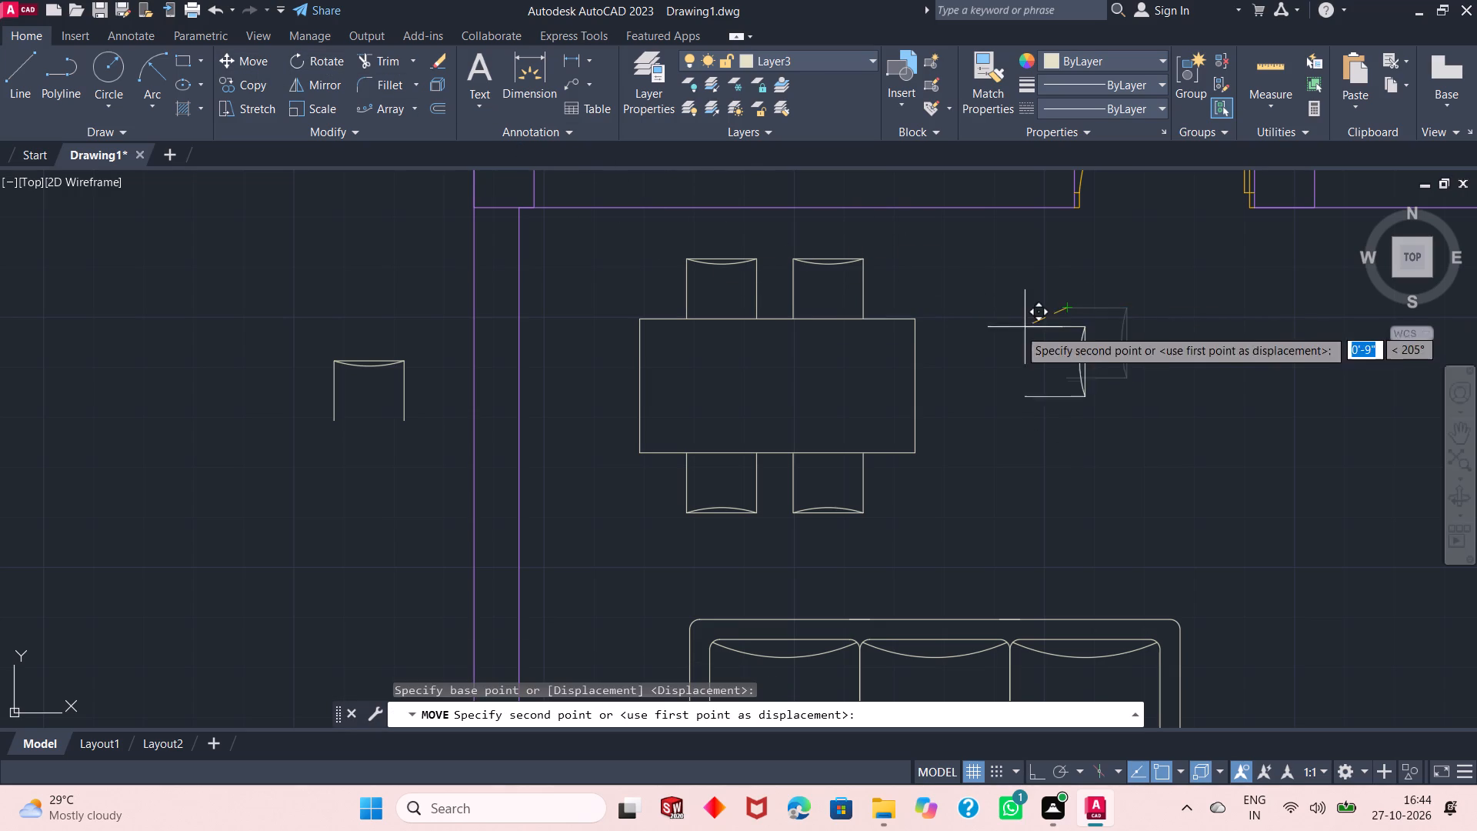
left_click(916, 349)
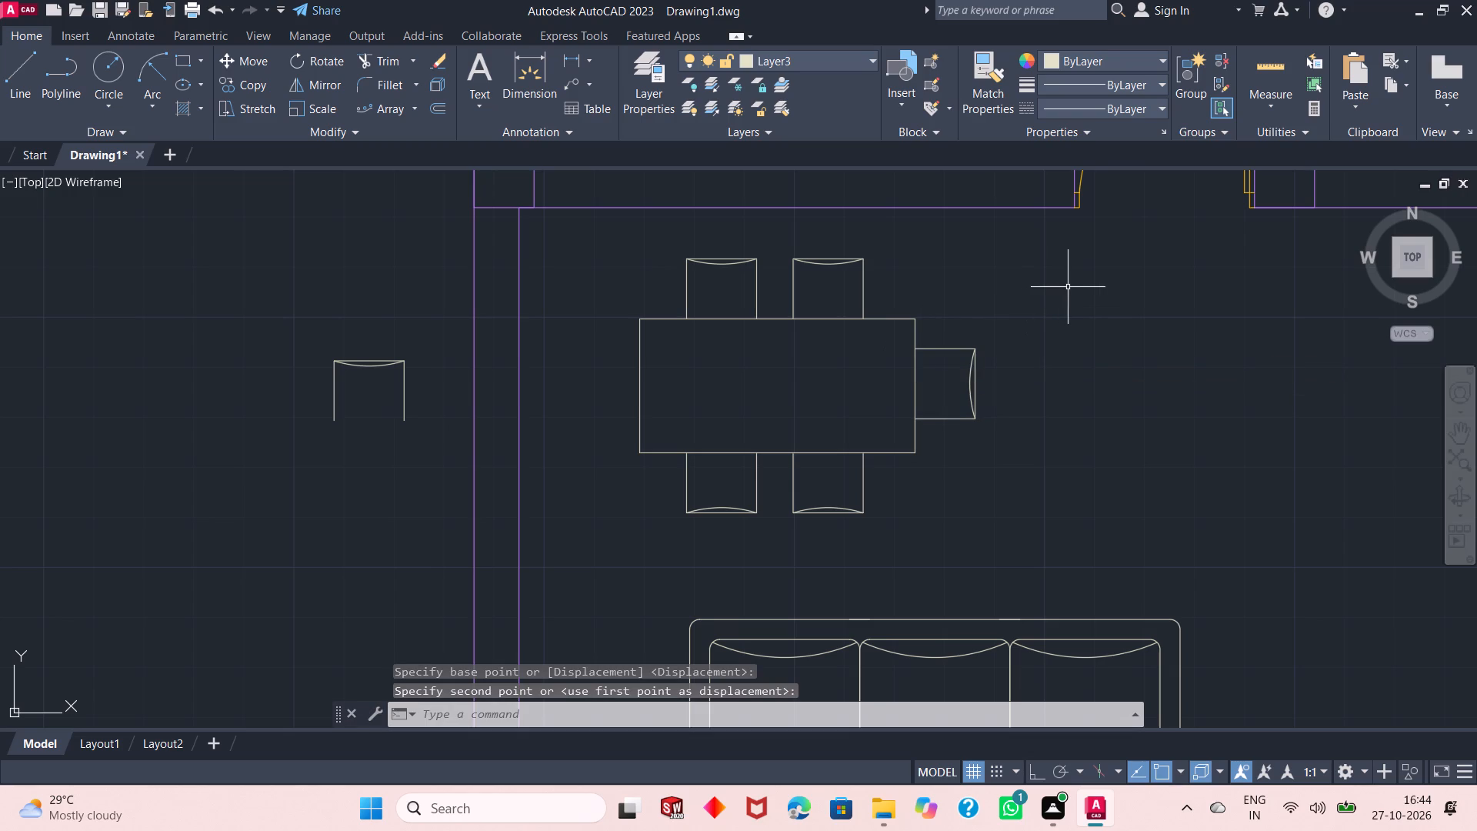
Rotate the chair copy outside the left wall by 90° about its lower right corner, so its back faces left.
left_click(436, 342)
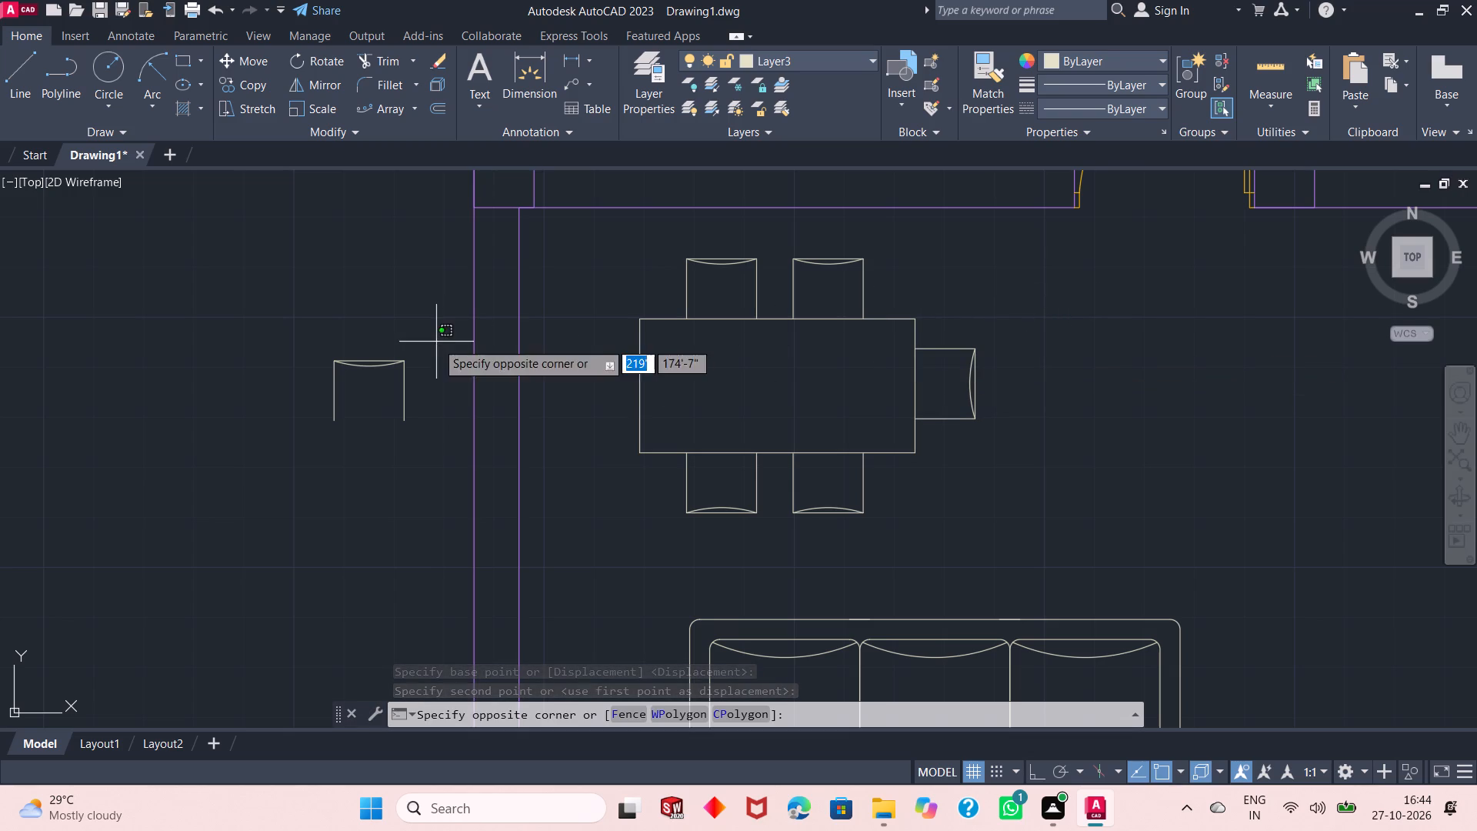
left_click(291, 466)
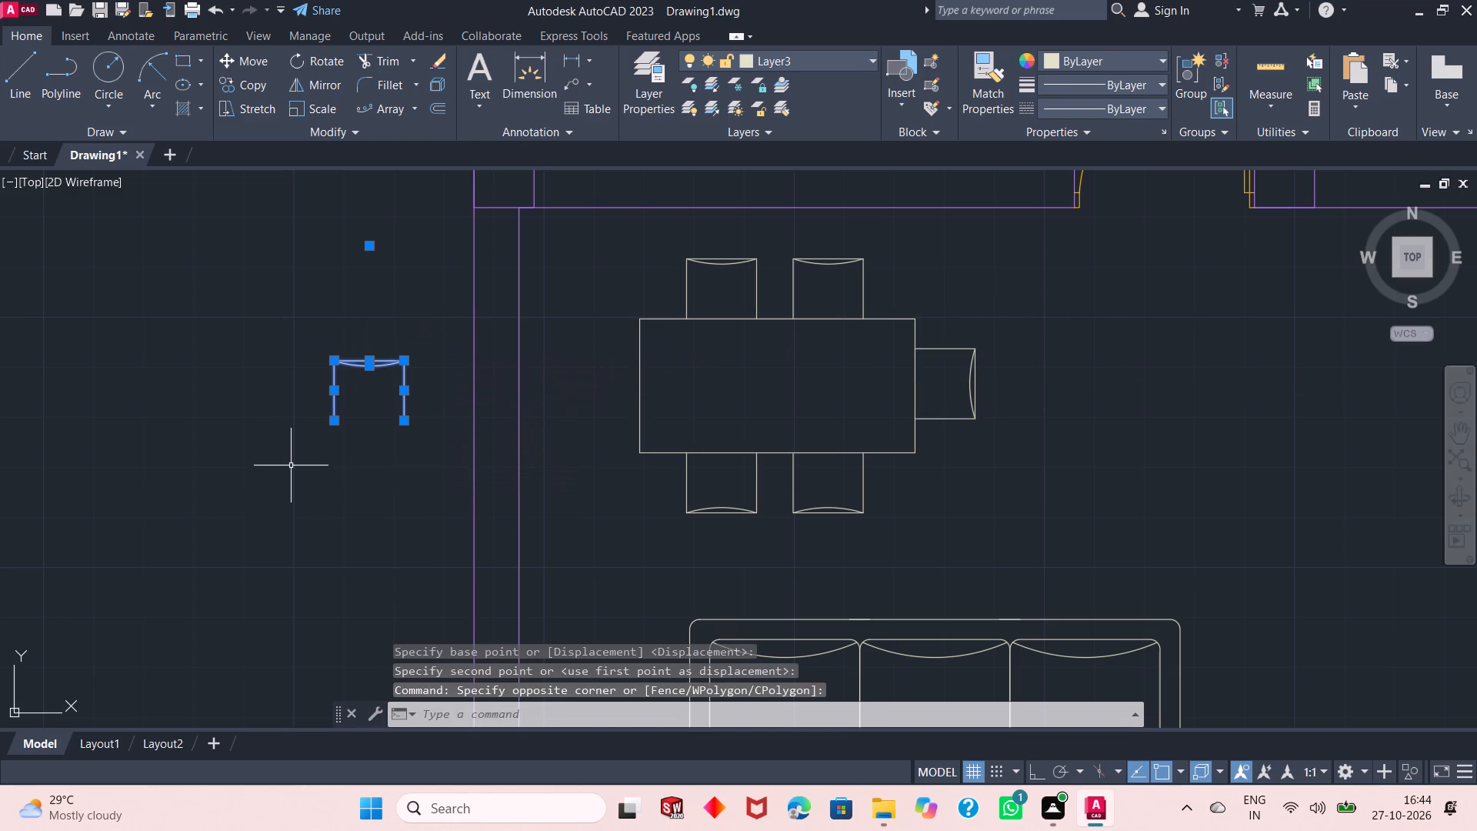
left_click(322, 65)
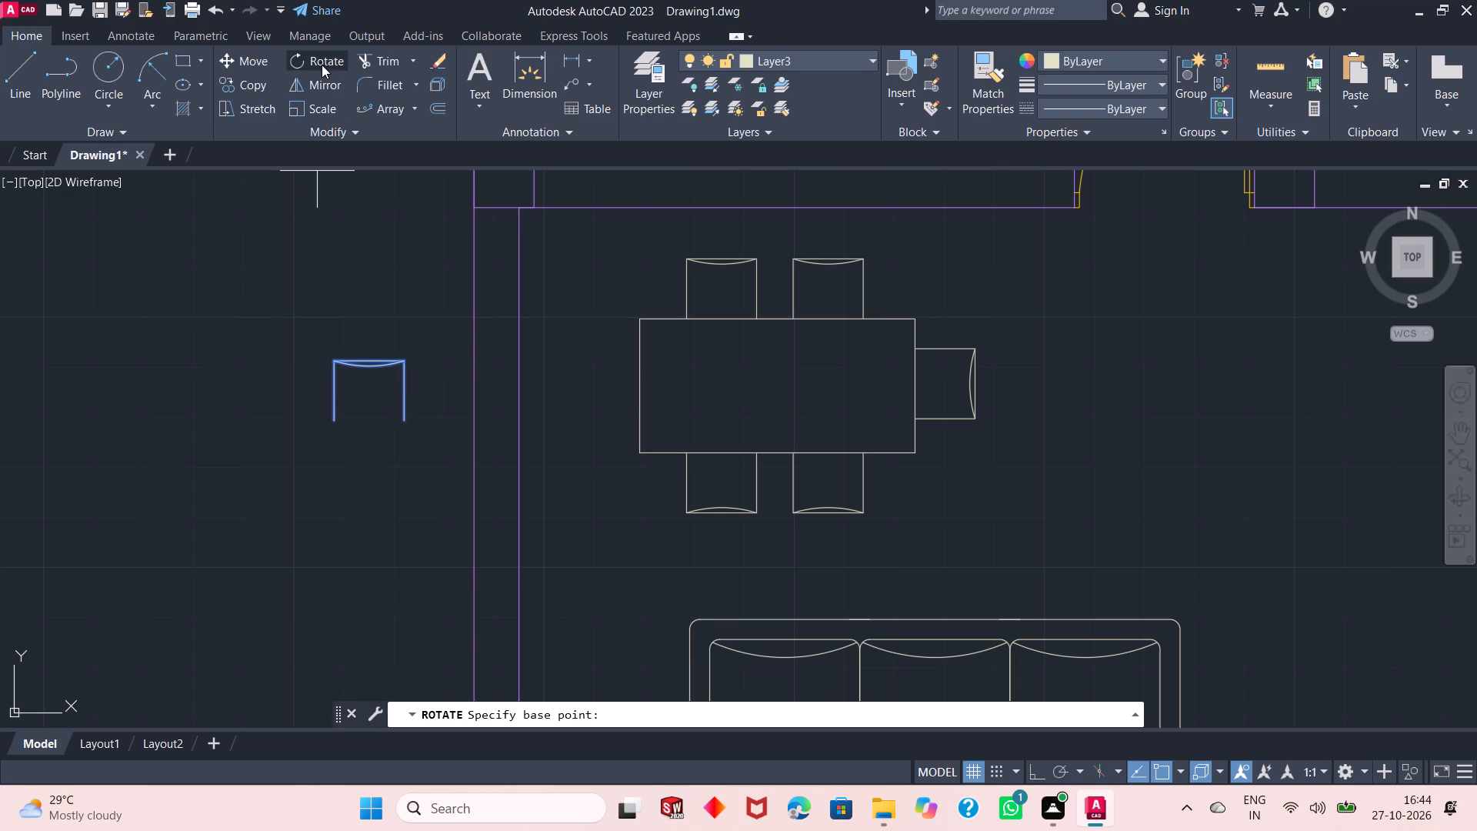
left_click(402, 419)
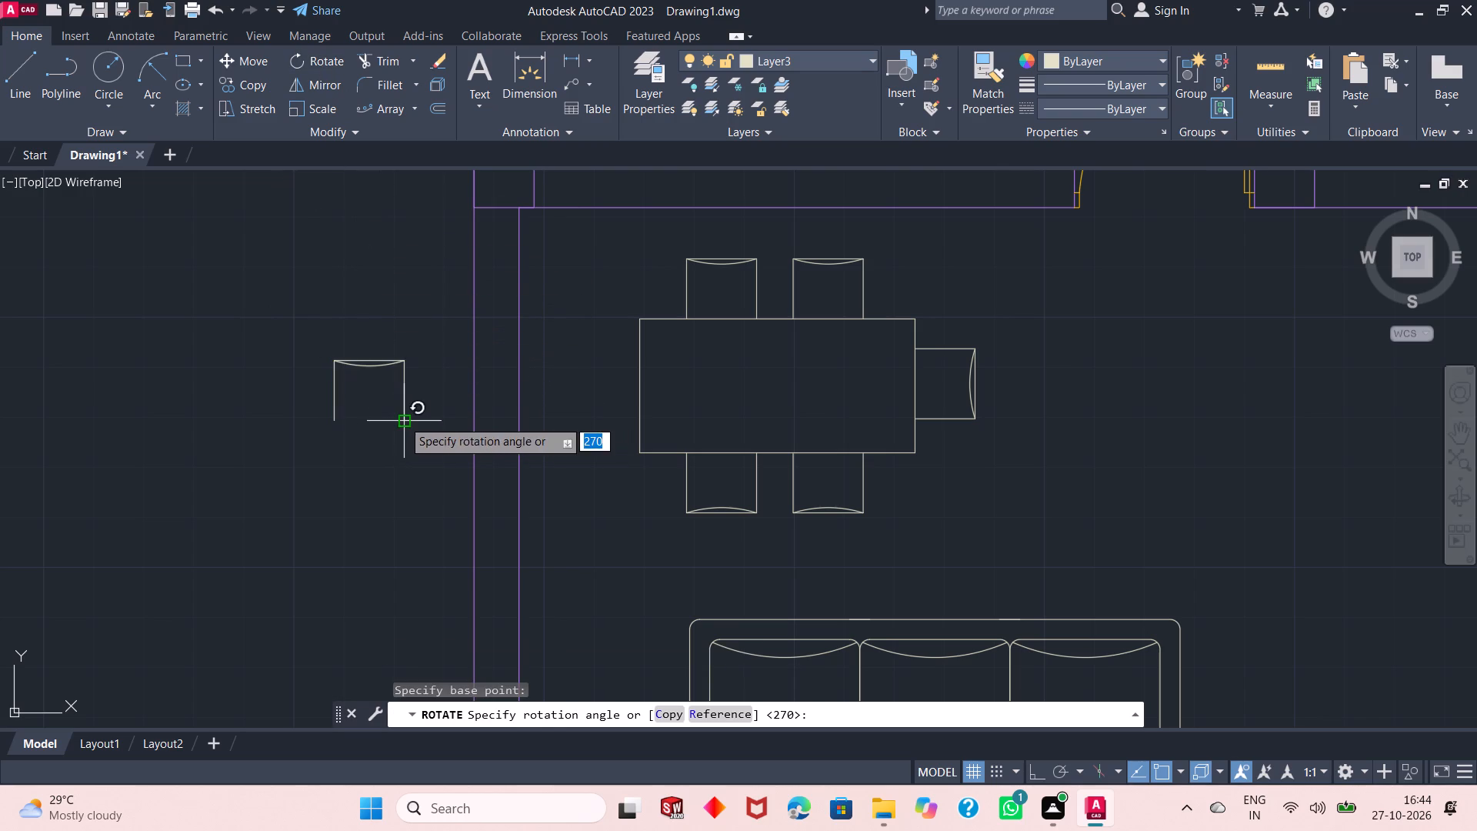
left_click(408, 360)
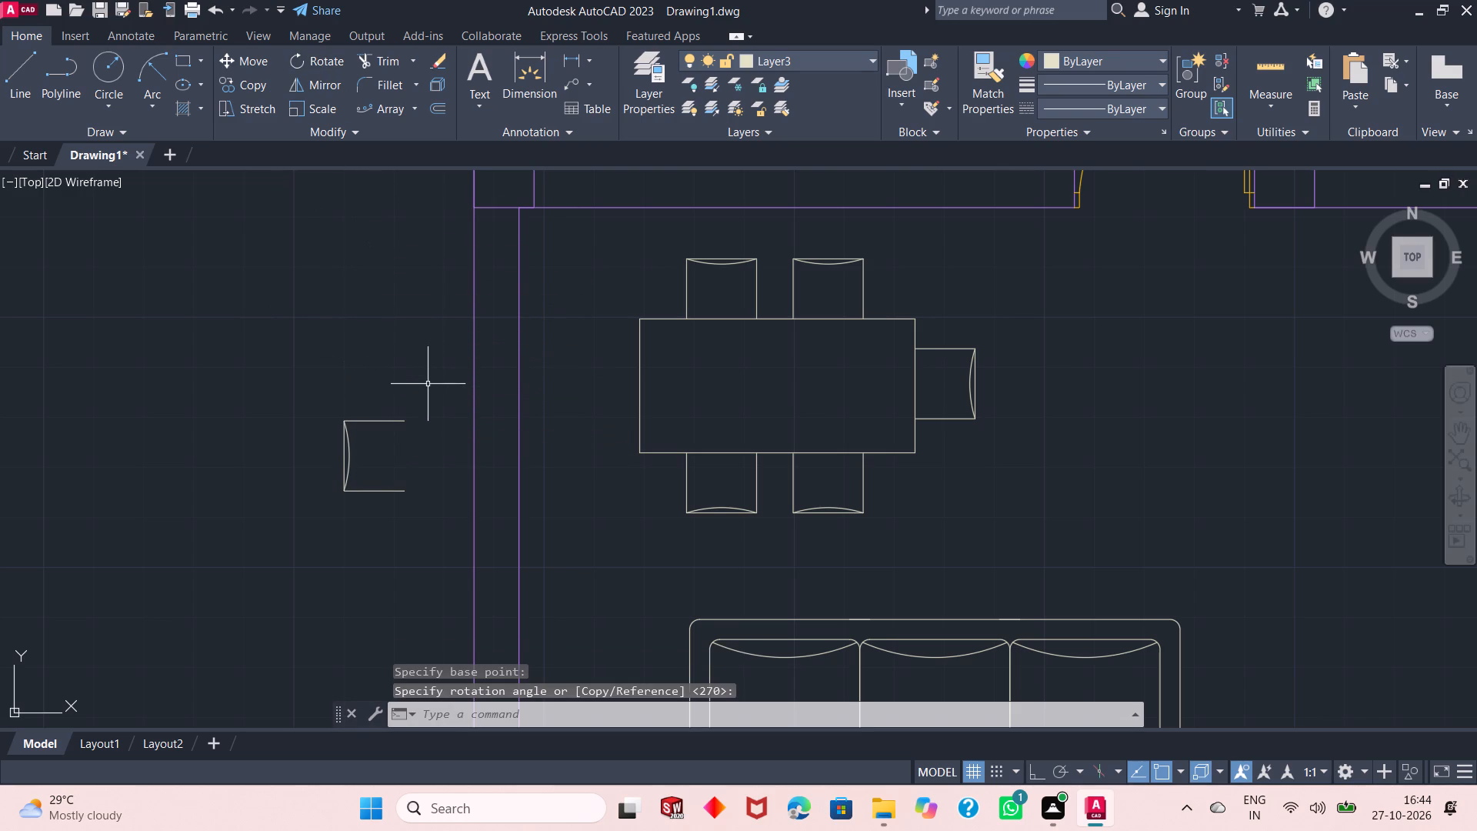
Move the chair outside the left wall by its upper open corner onto the table's left short edge, level with the opposite chair.
left_click(428, 385)
left_click(287, 522)
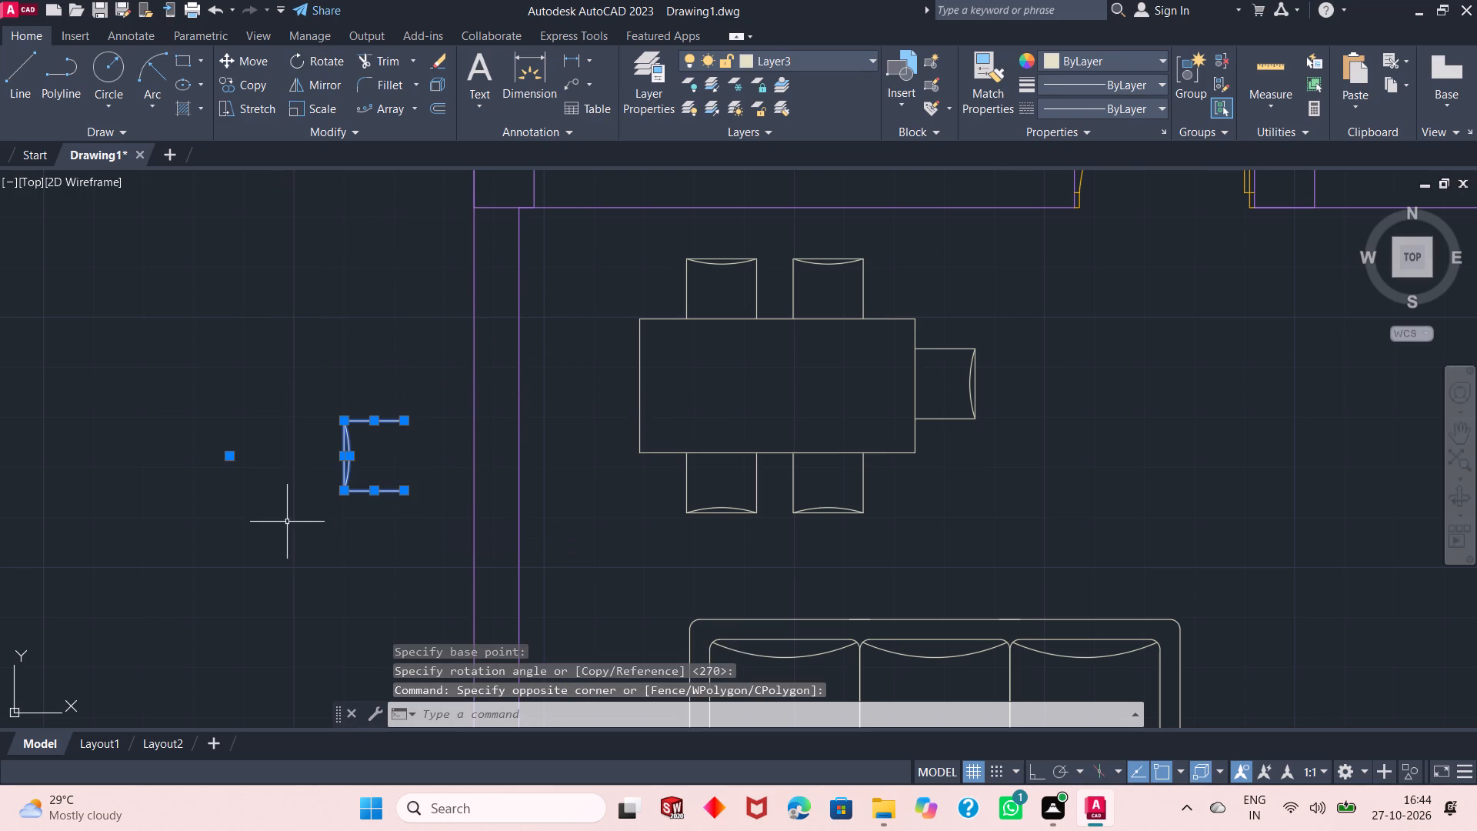
left_click(257, 61)
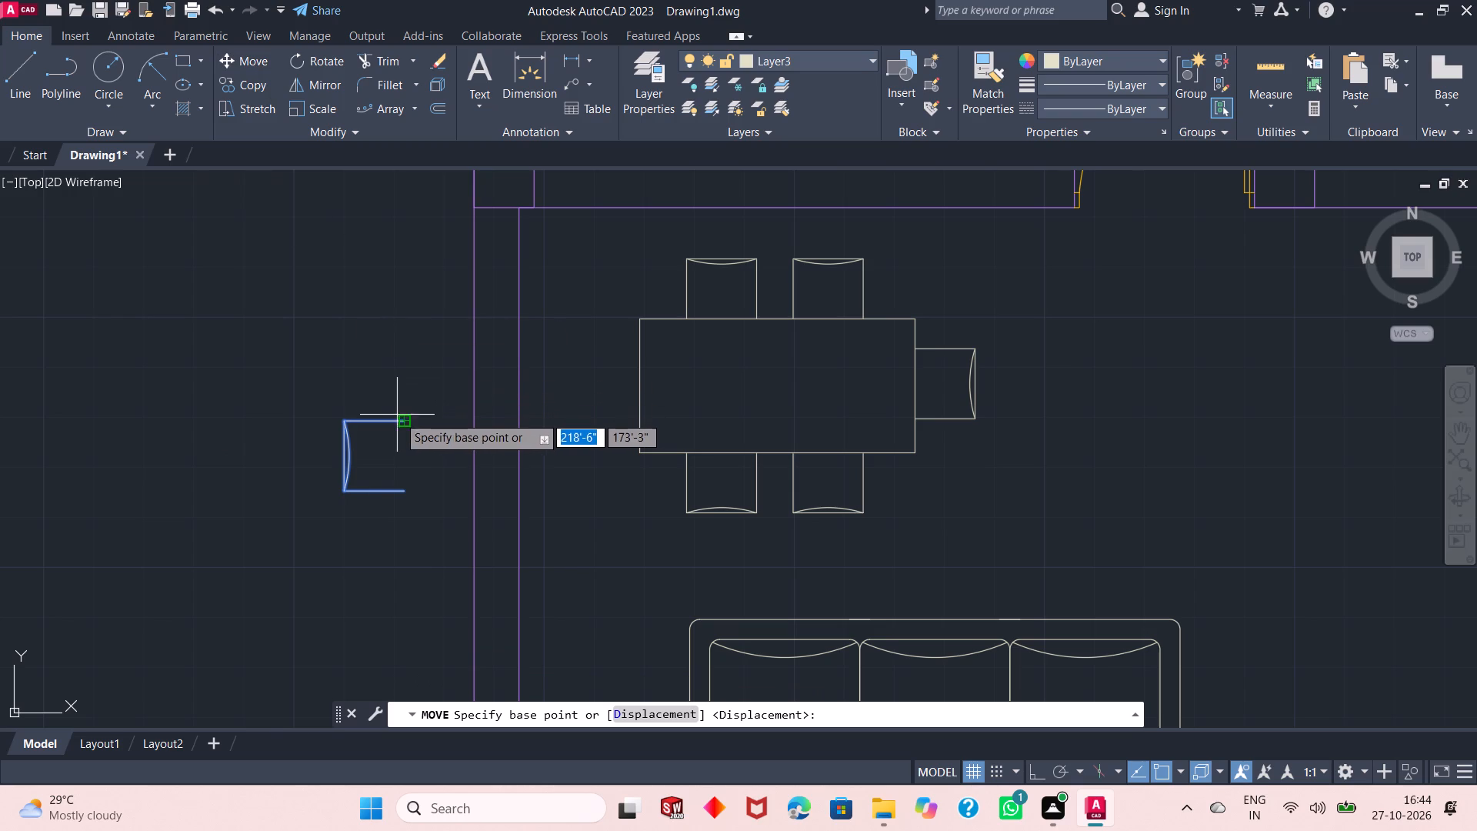
left_click_drag(404, 423, 639, 375)
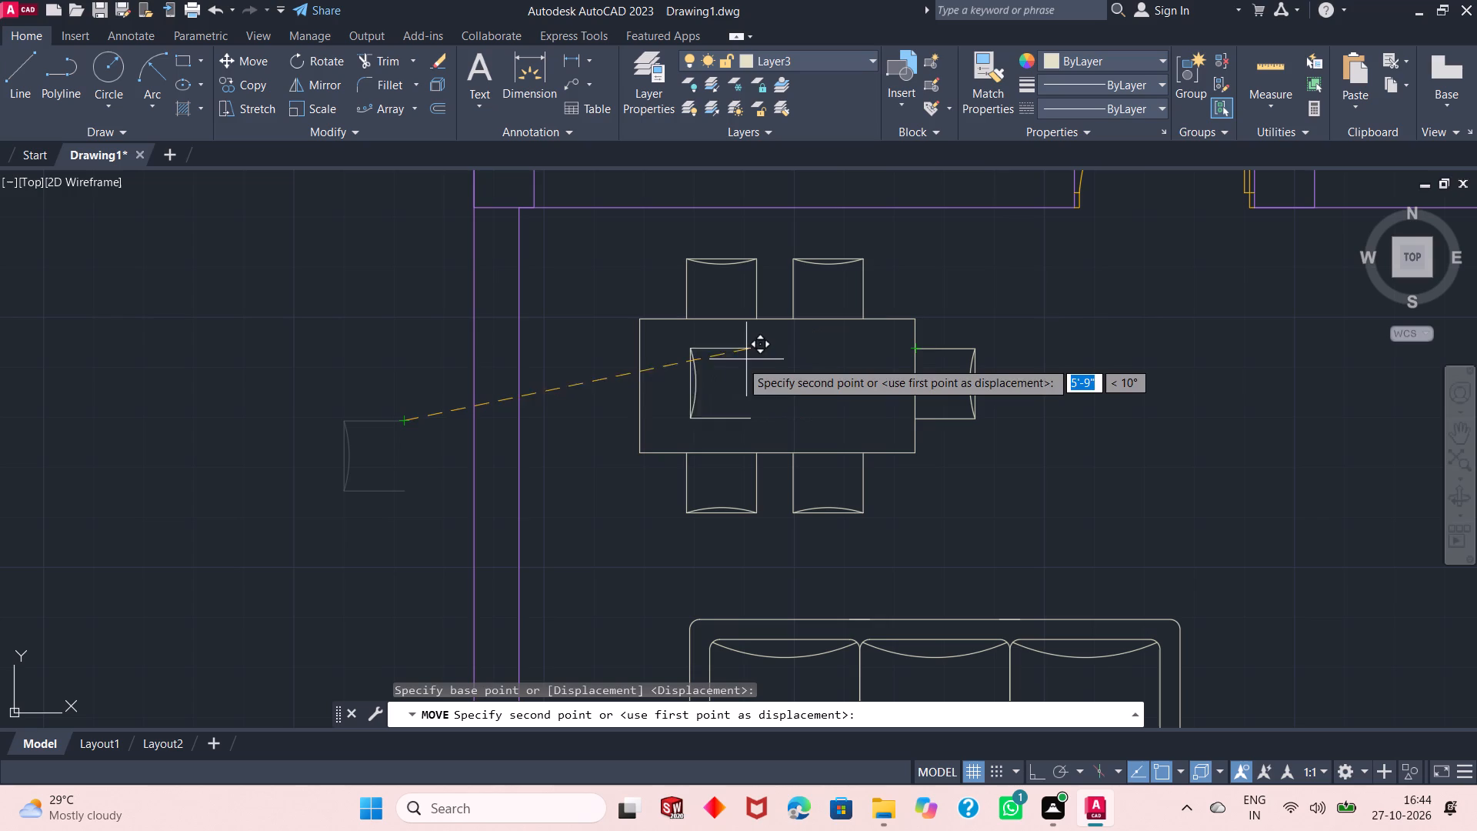
left_click(644, 352)
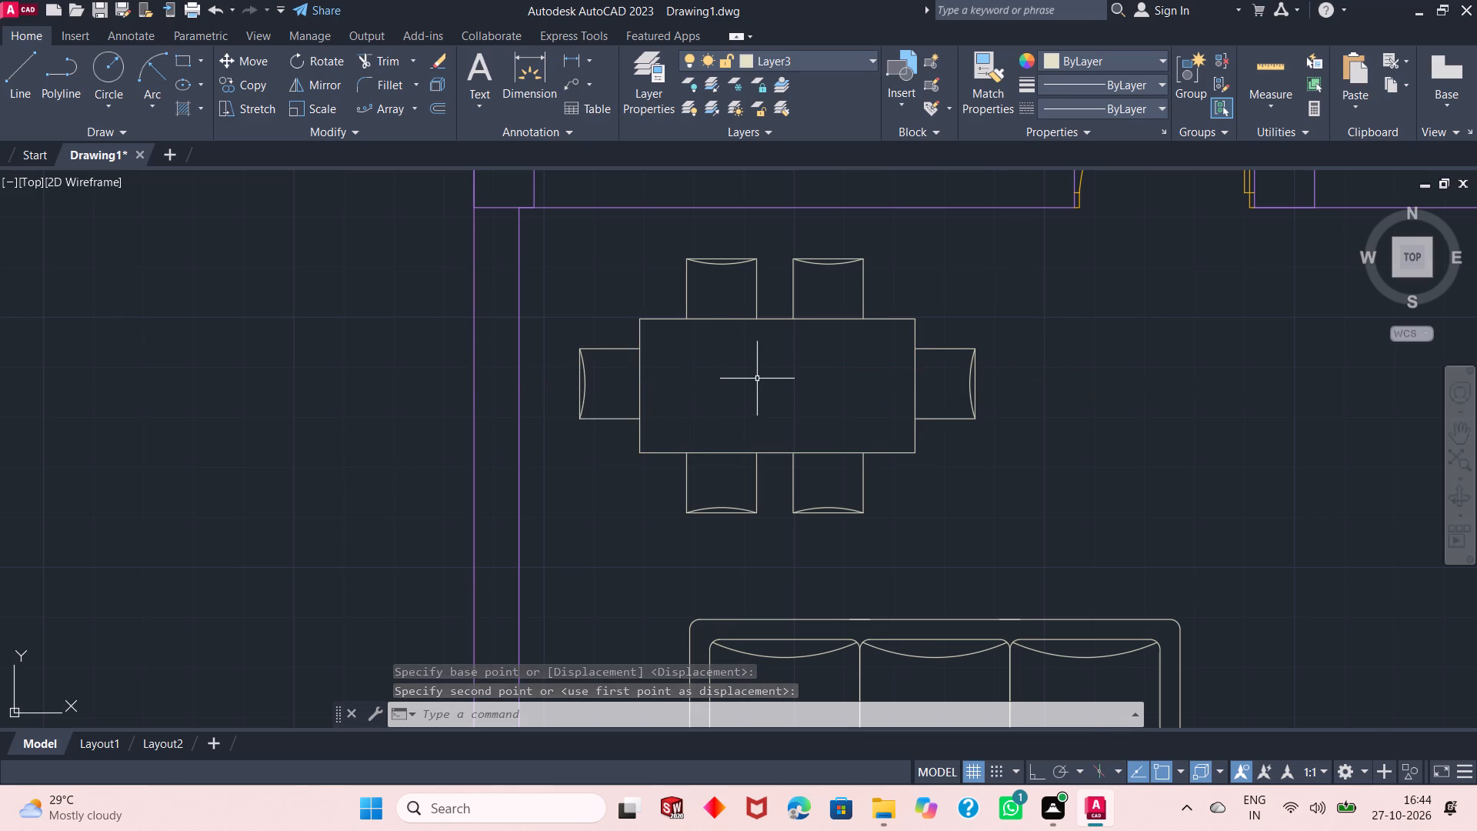
Draw a rectangle about 2' wide by 2'-6" high for the stove on the kitchen counter, between the counter edge and right wall.
scroll(757, 379, "down", 1, "ctrl")
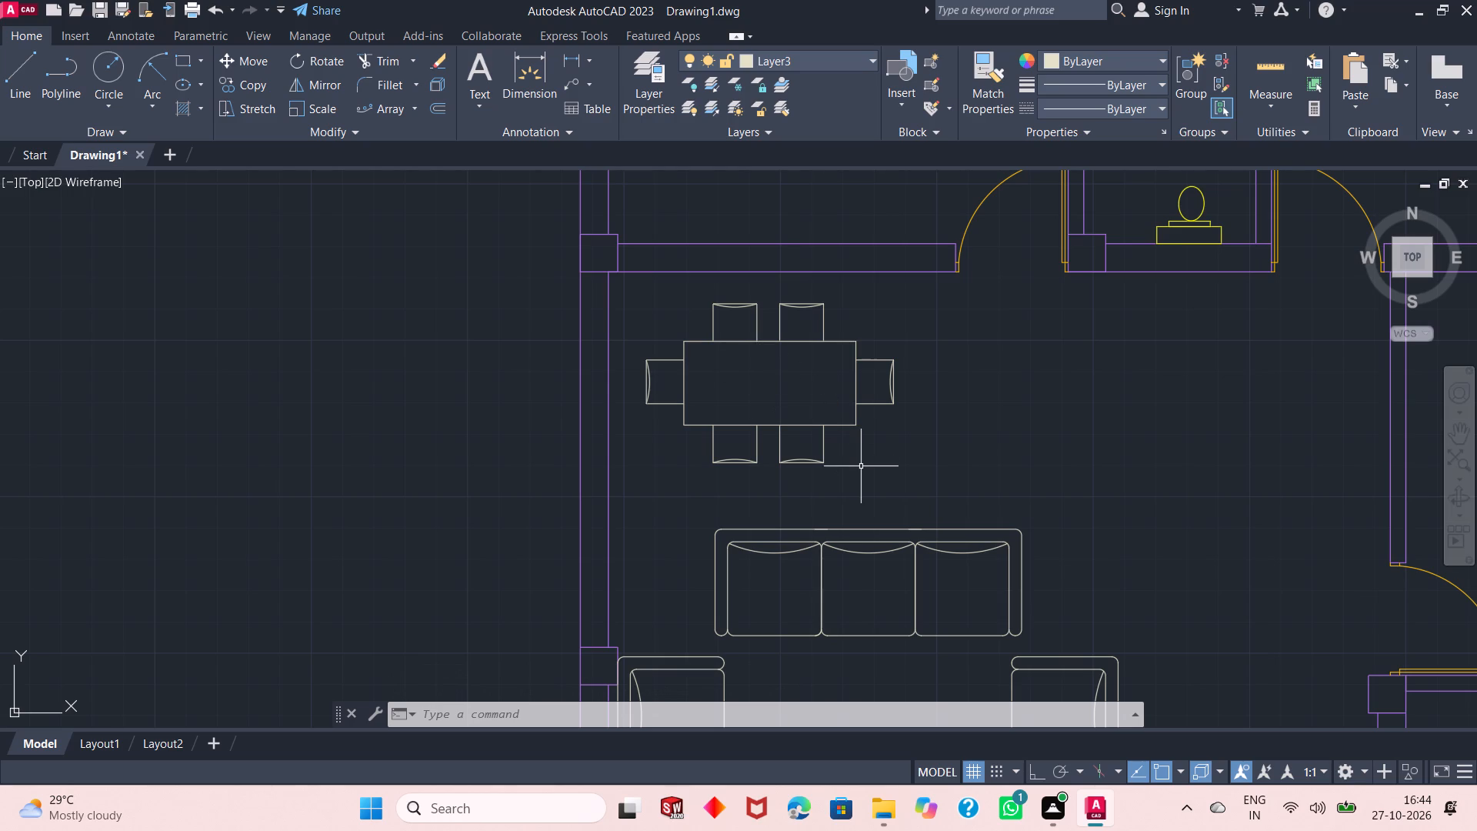
scroll(803, 378, "down", 2, "ctrl")
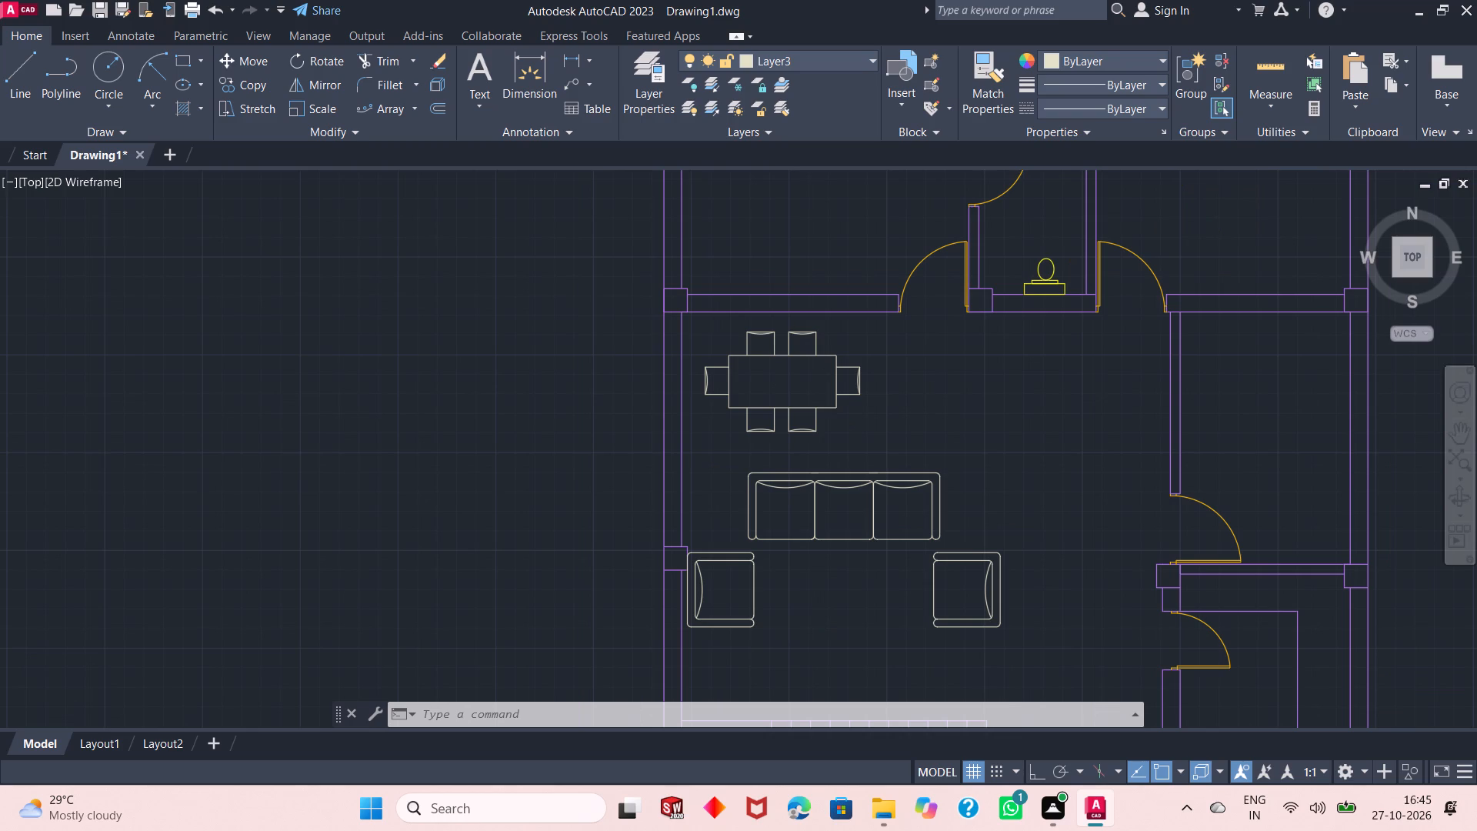
scroll(962, 432, "down", 1, "ctrl")
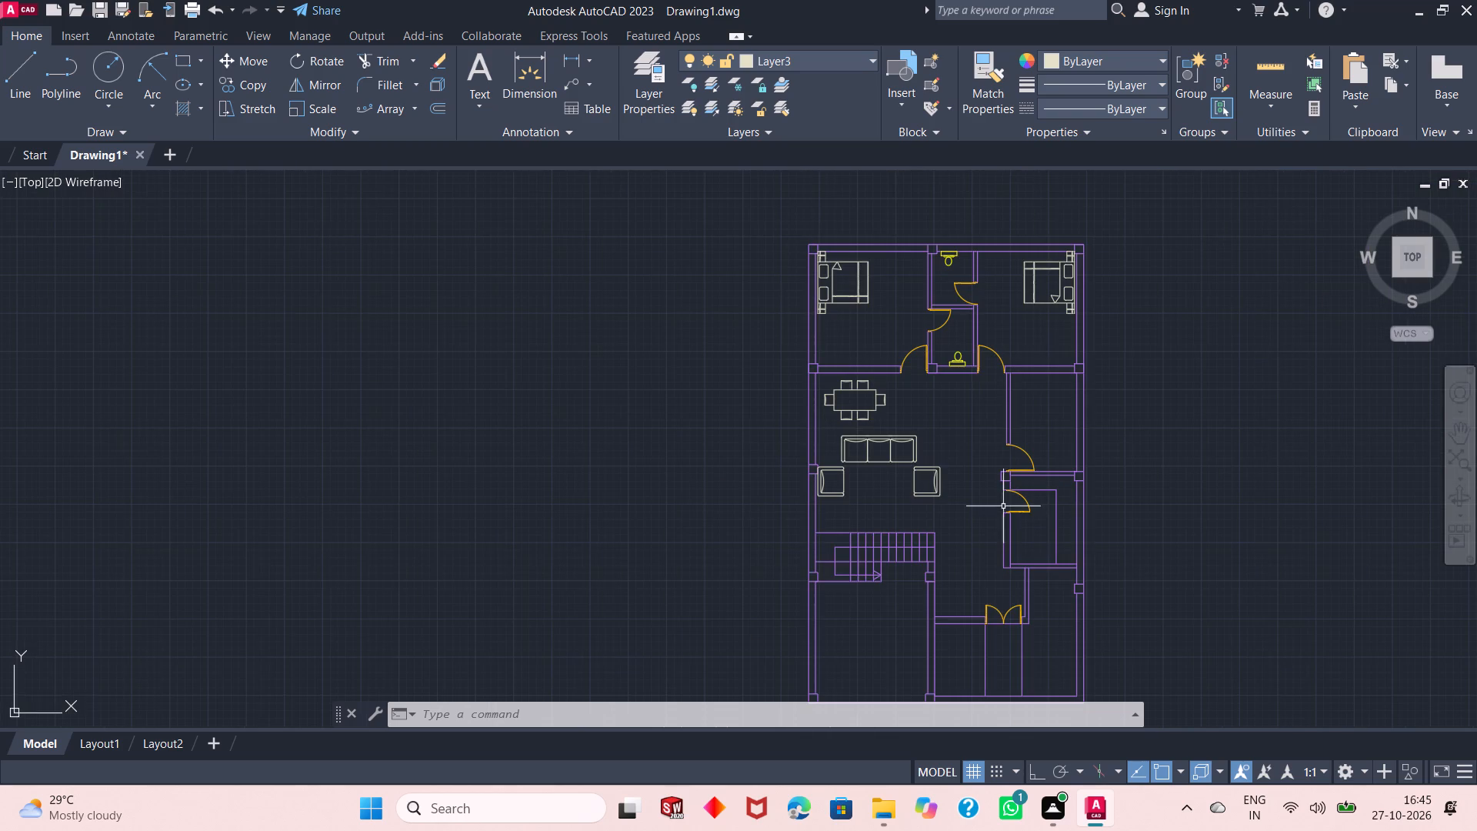
scroll(1050, 552, "up", 3, "ctrl")
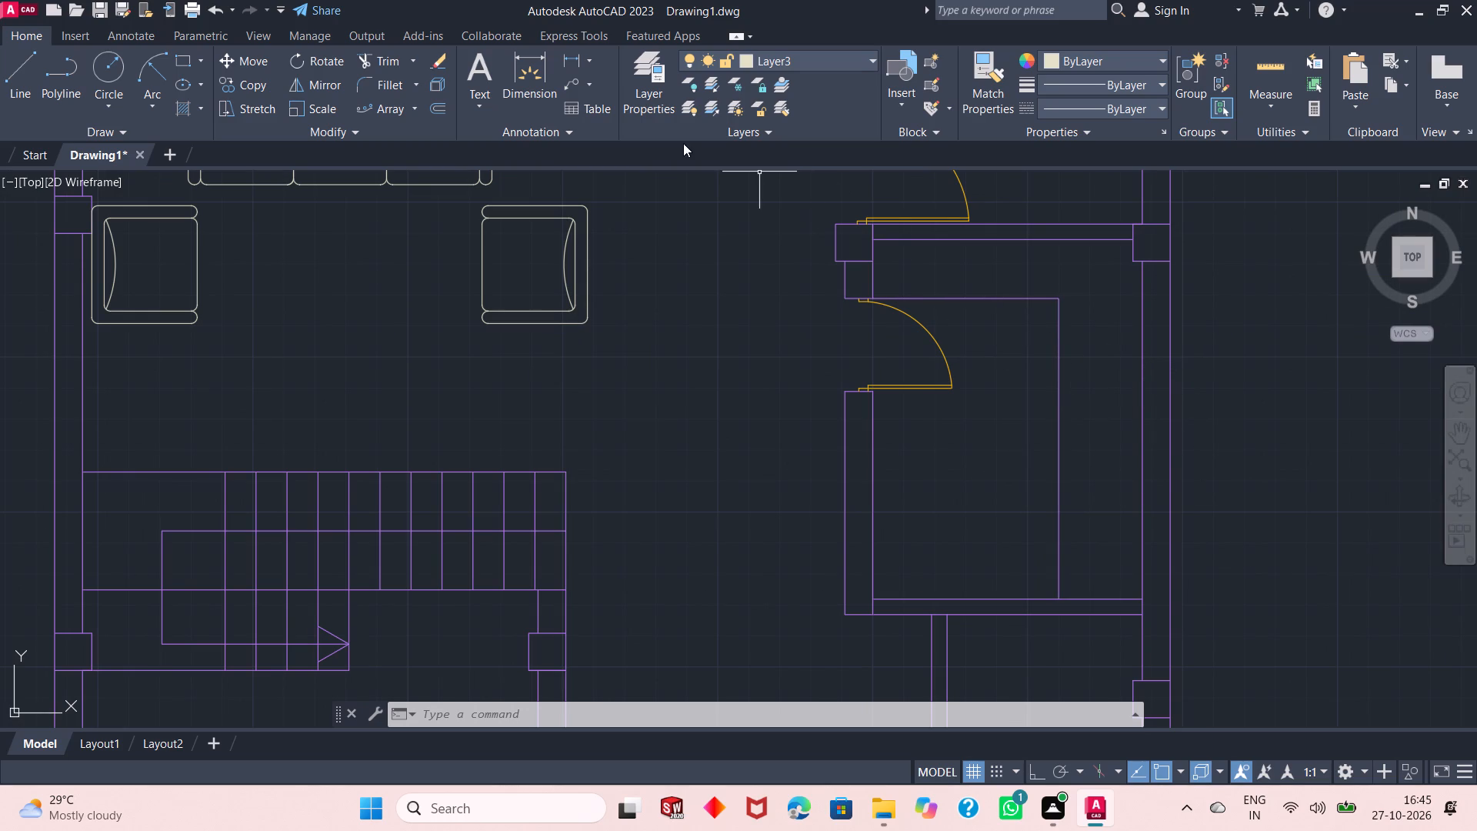
left_click(183, 56)
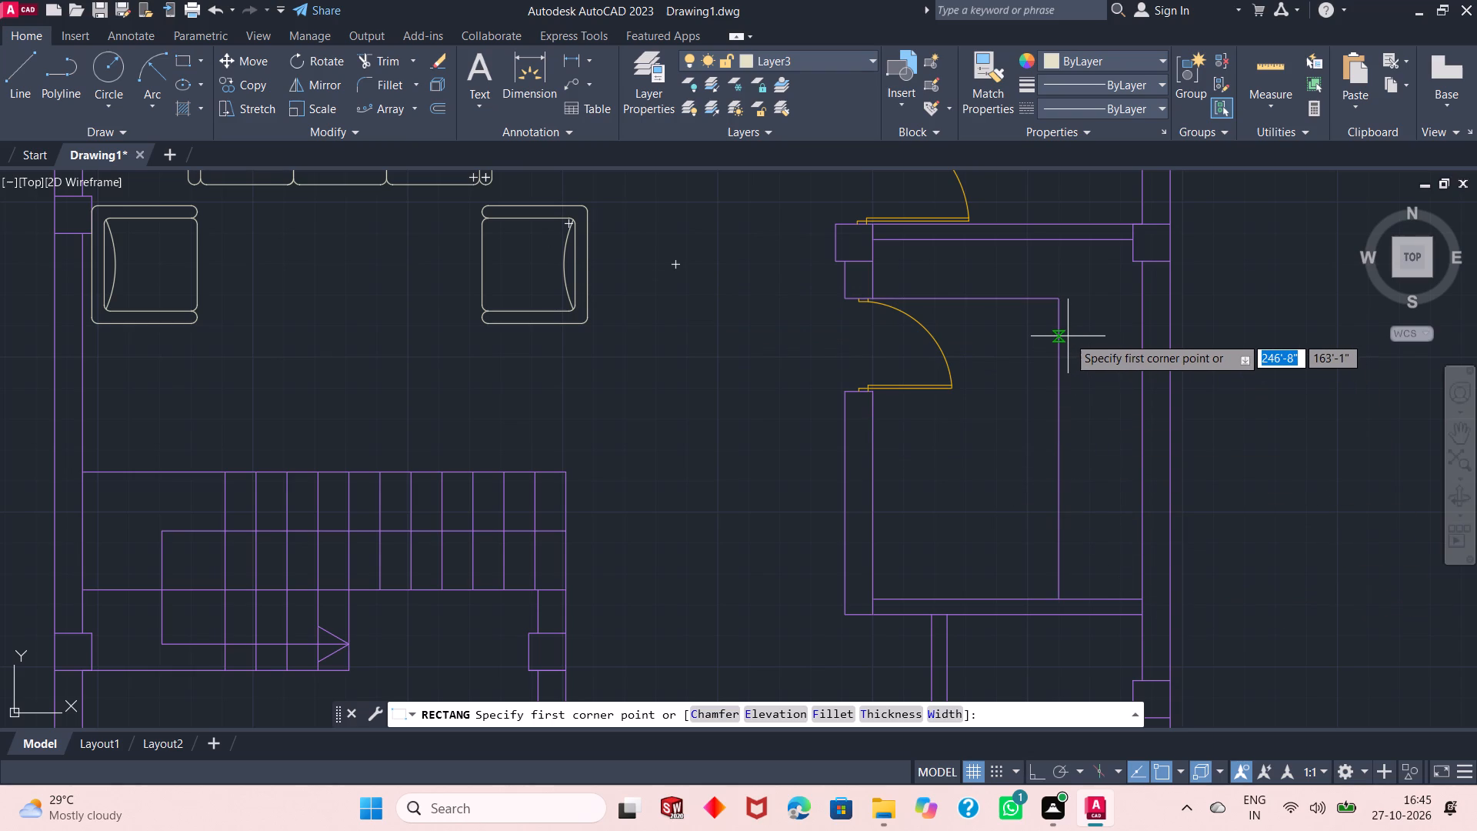
scroll(1068, 336, "up", 2, "ctrl")
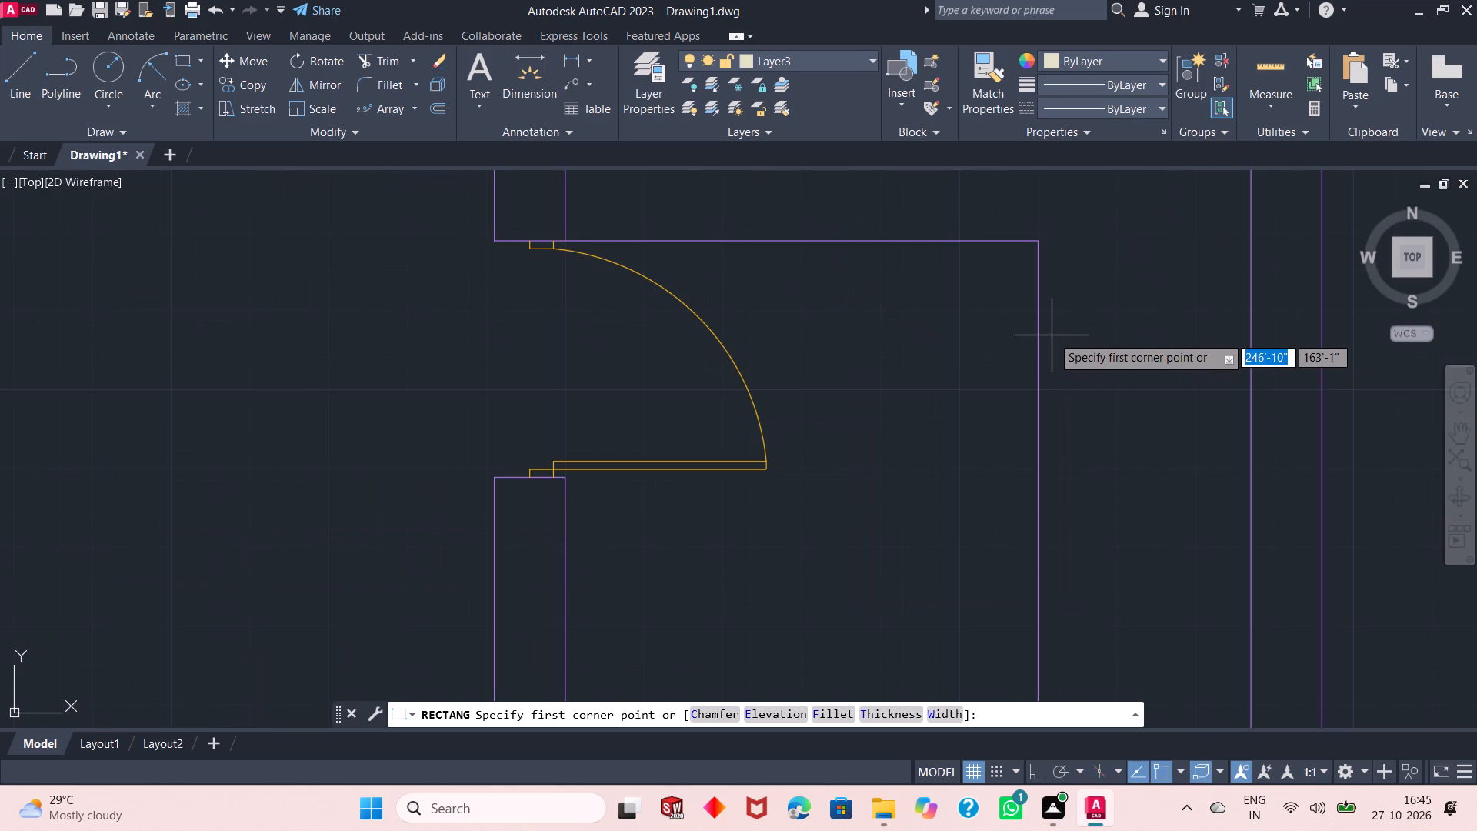
left_click_drag(1052, 335, 1155, 481)
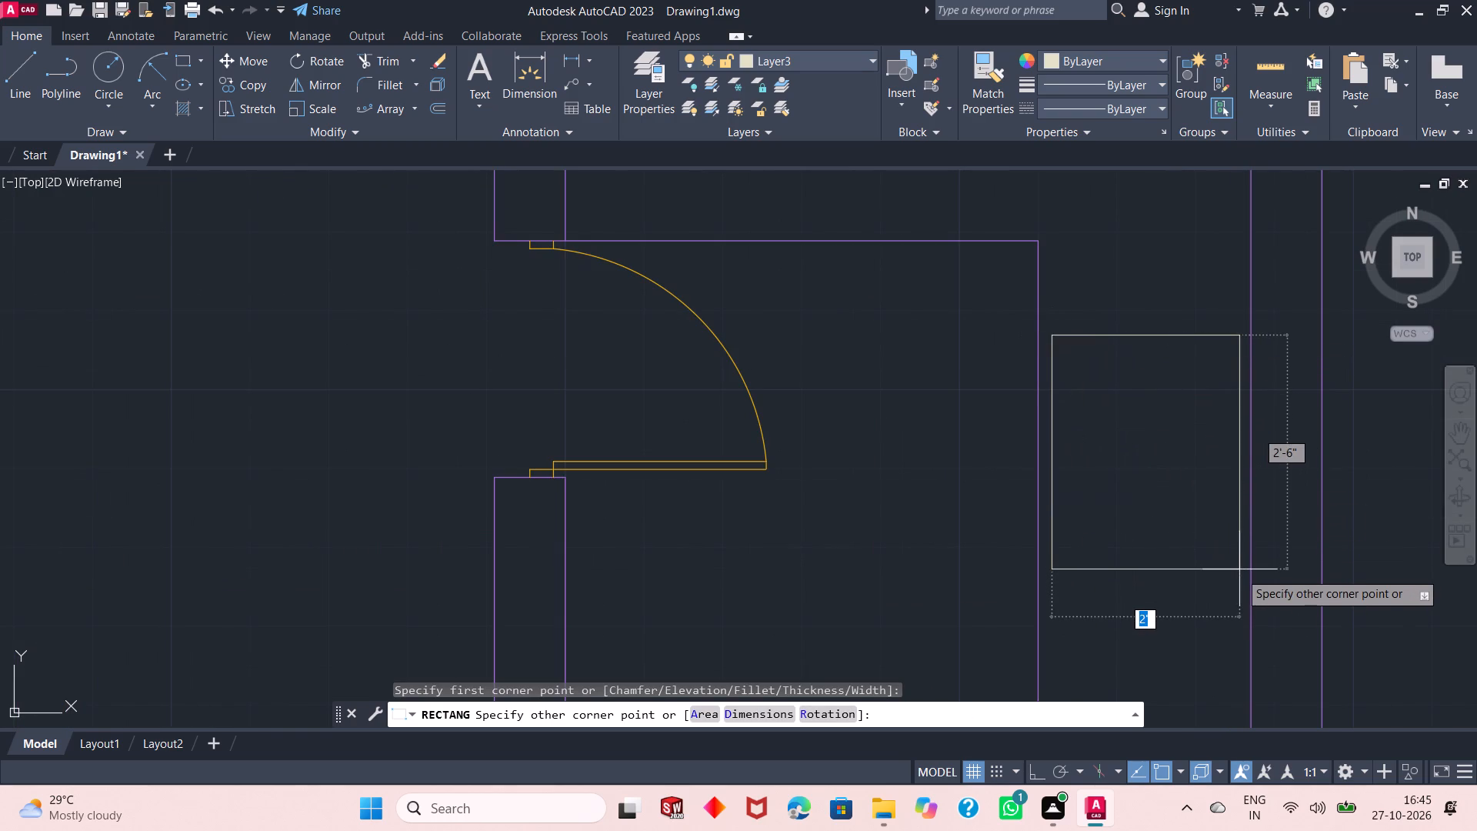
left_click(1238, 572)
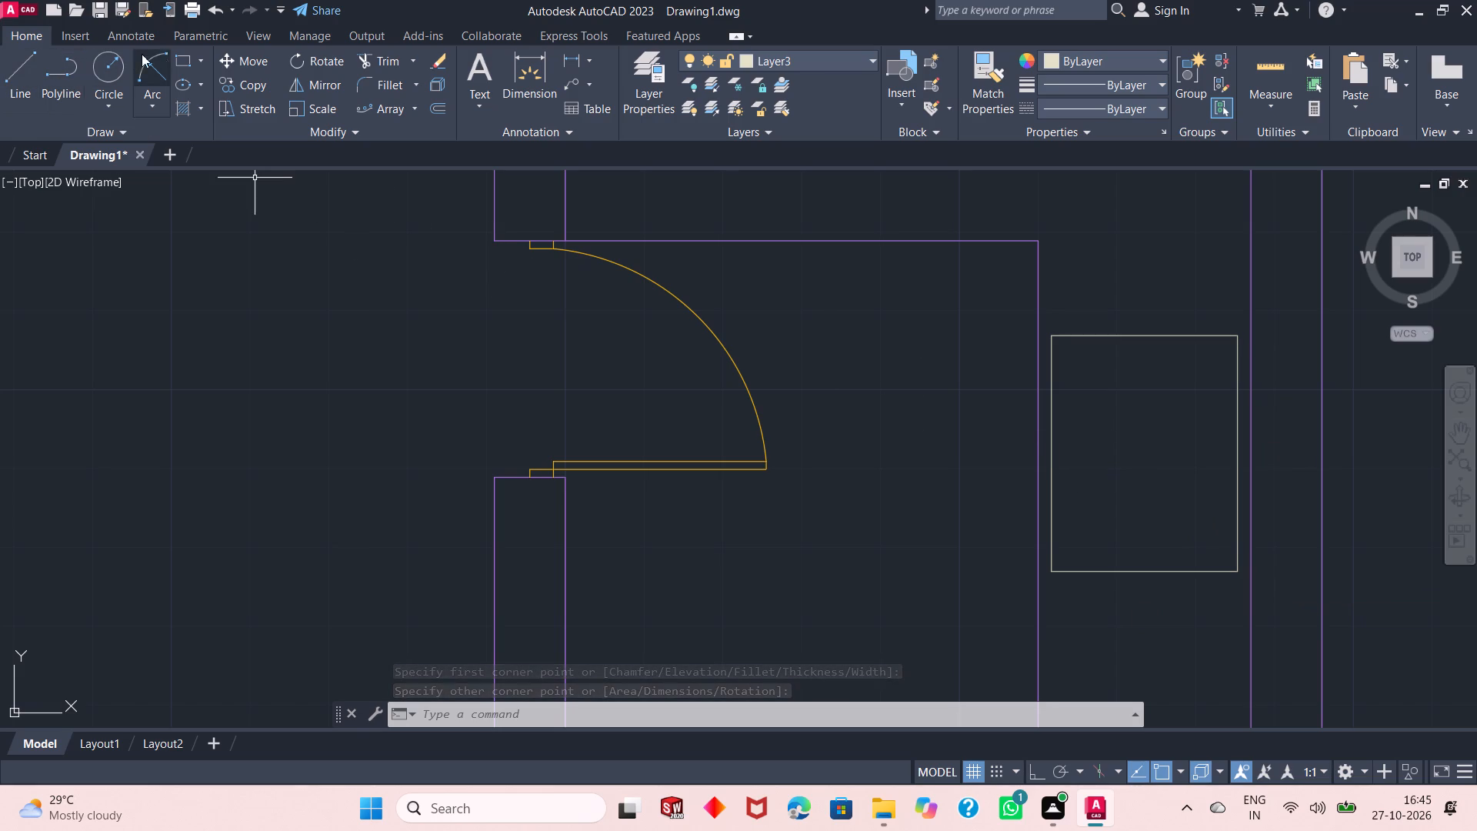
Draw a thin horizontal rectangle about 1'-8" long across the middle of the stove outline.
left_click(182, 58)
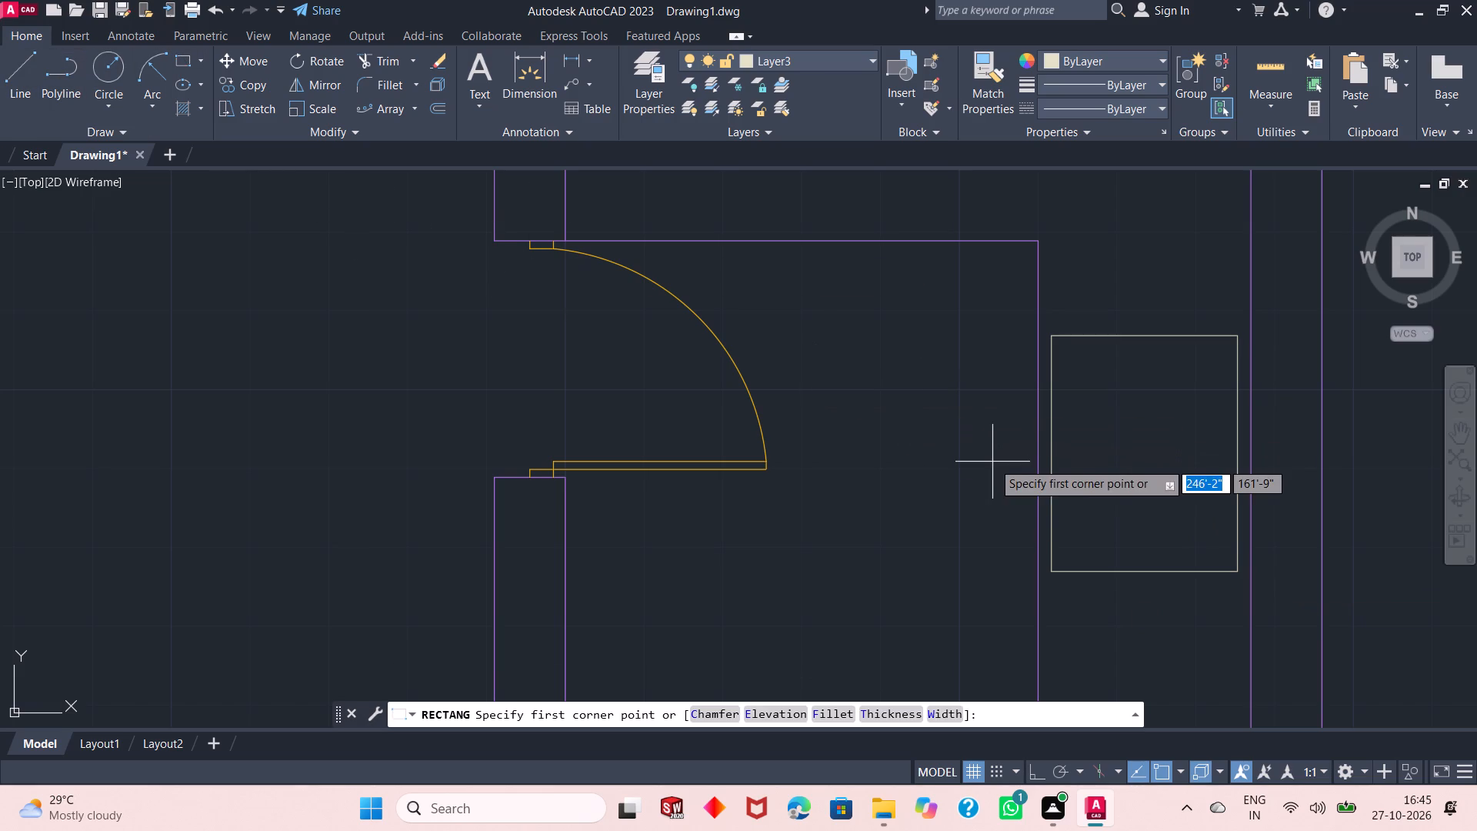
left_click_drag(1069, 436, 1090, 442)
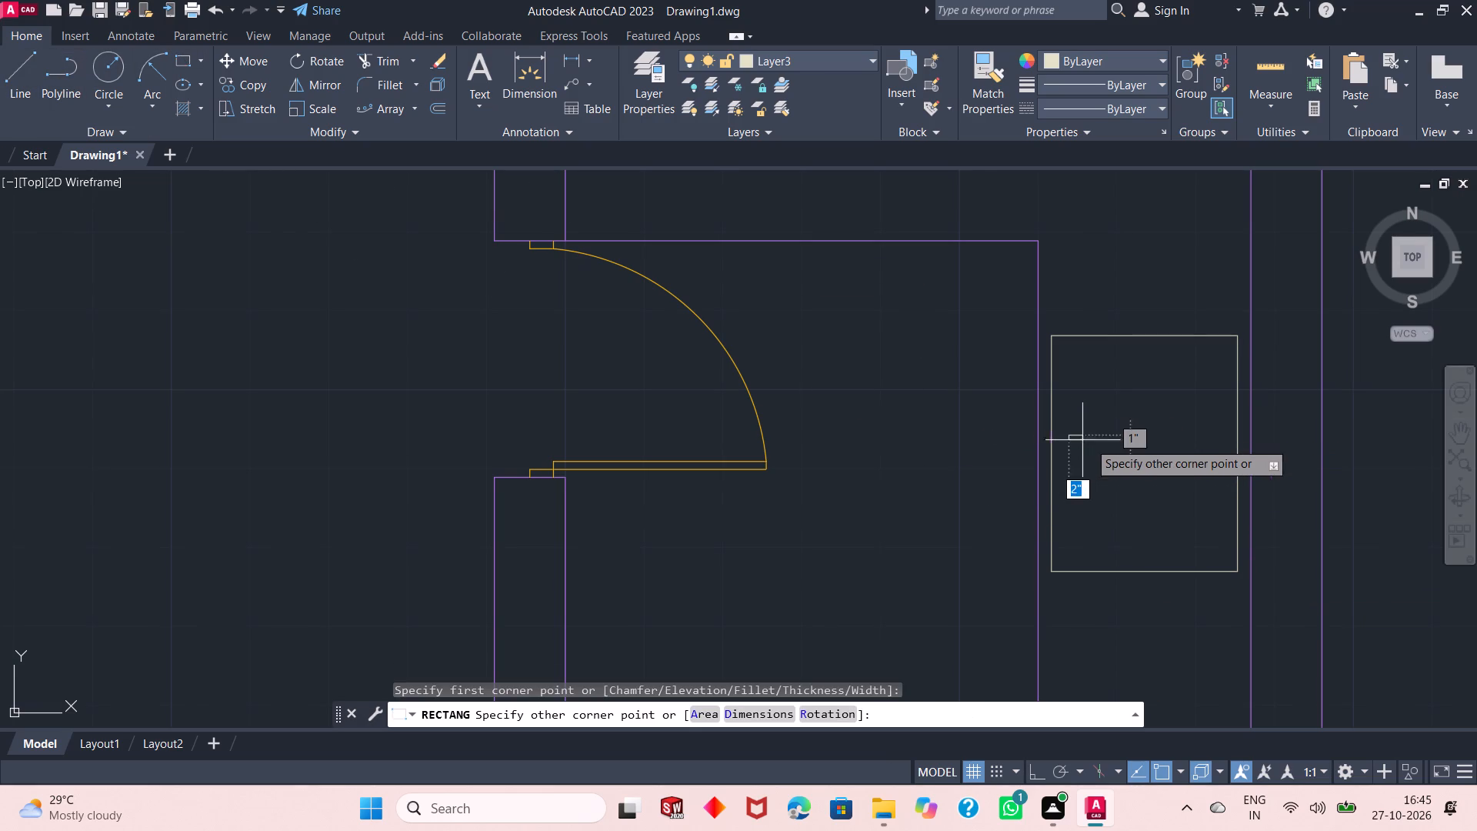
left_click_drag(1090, 442, 1249, 457)
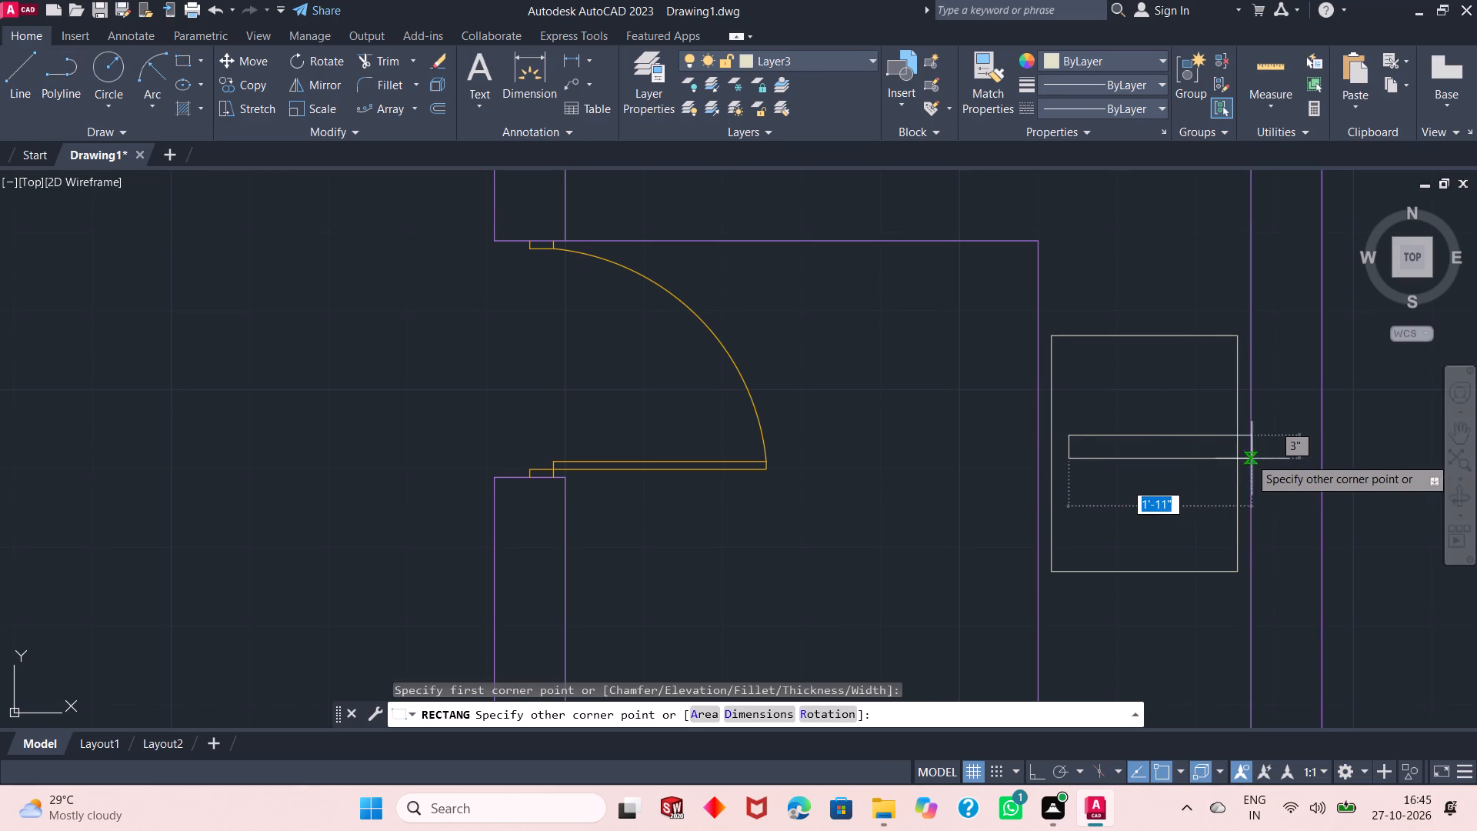
left_click_drag(1249, 457, 1225, 474)
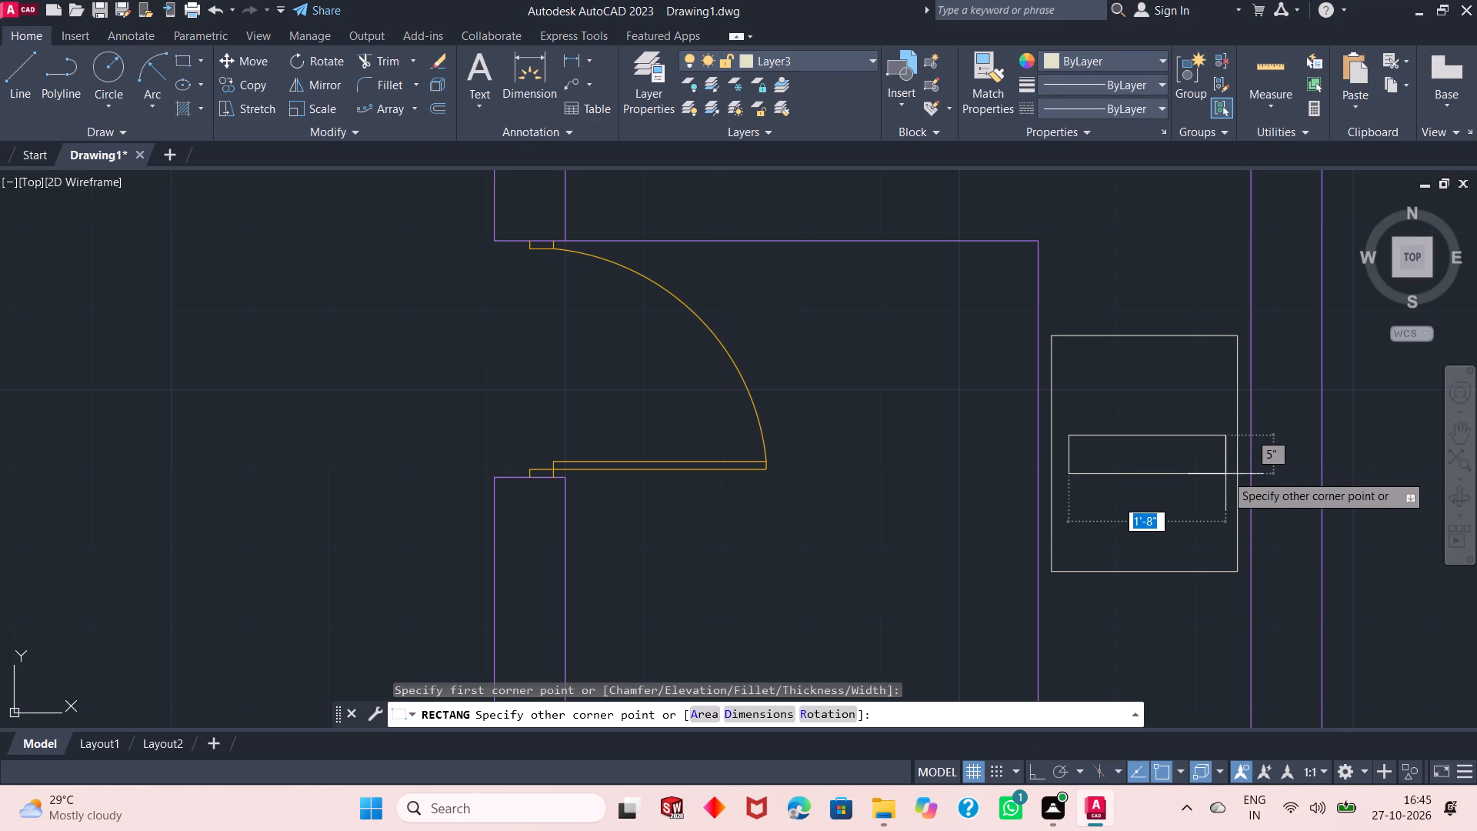
left_click_drag(1225, 474, 1223, 470)
left_click(1223, 470)
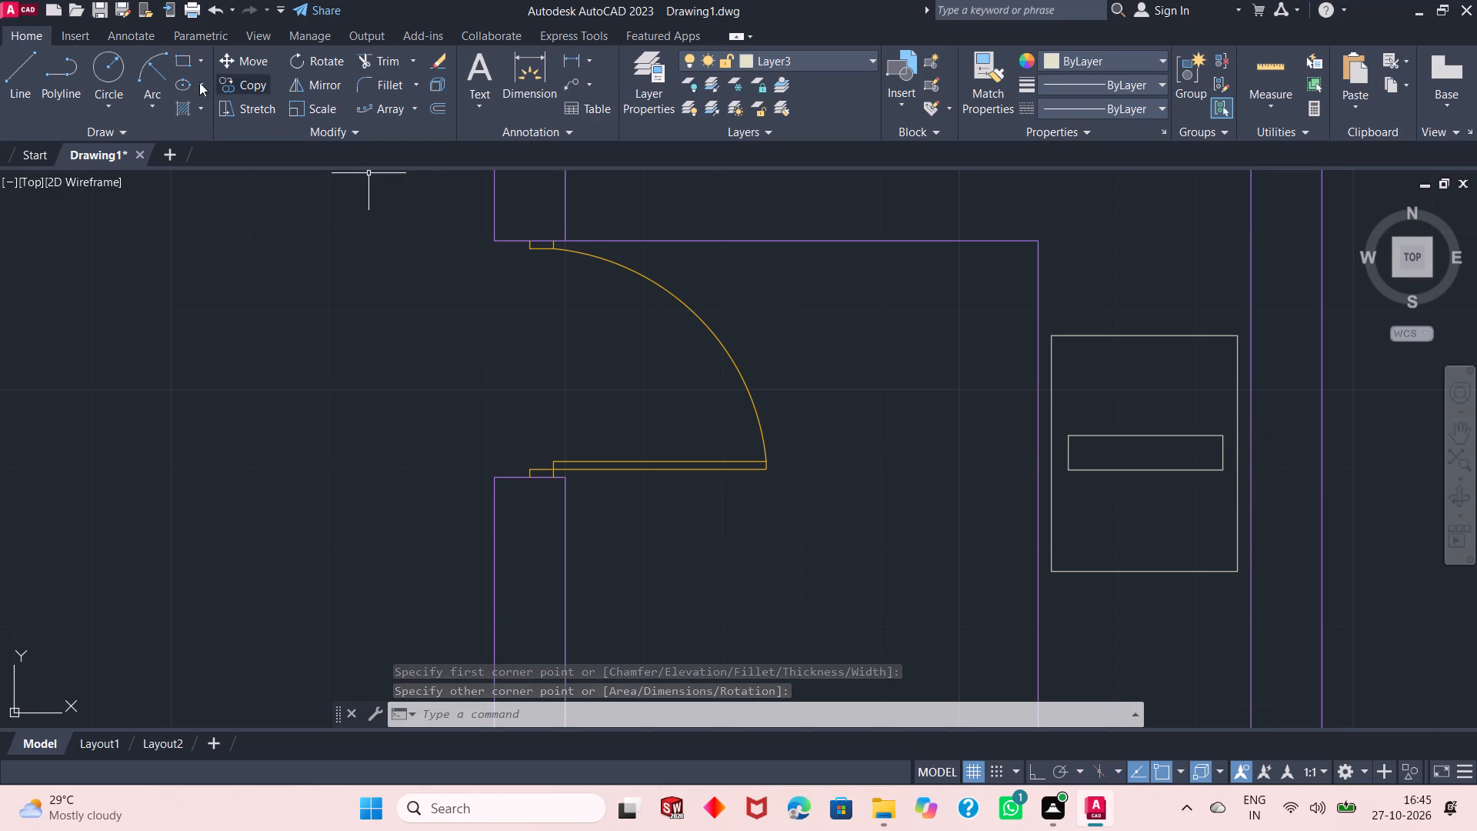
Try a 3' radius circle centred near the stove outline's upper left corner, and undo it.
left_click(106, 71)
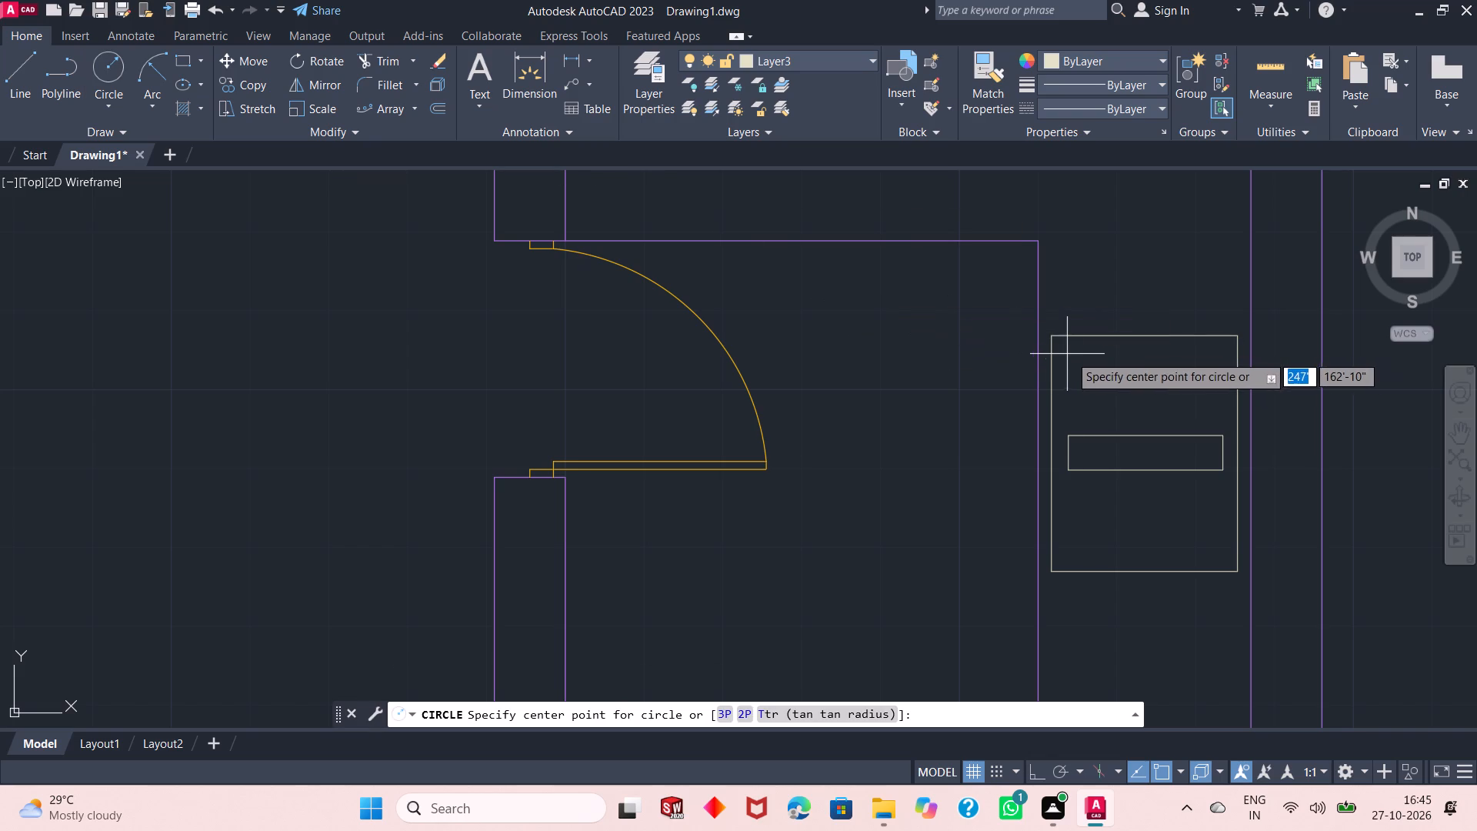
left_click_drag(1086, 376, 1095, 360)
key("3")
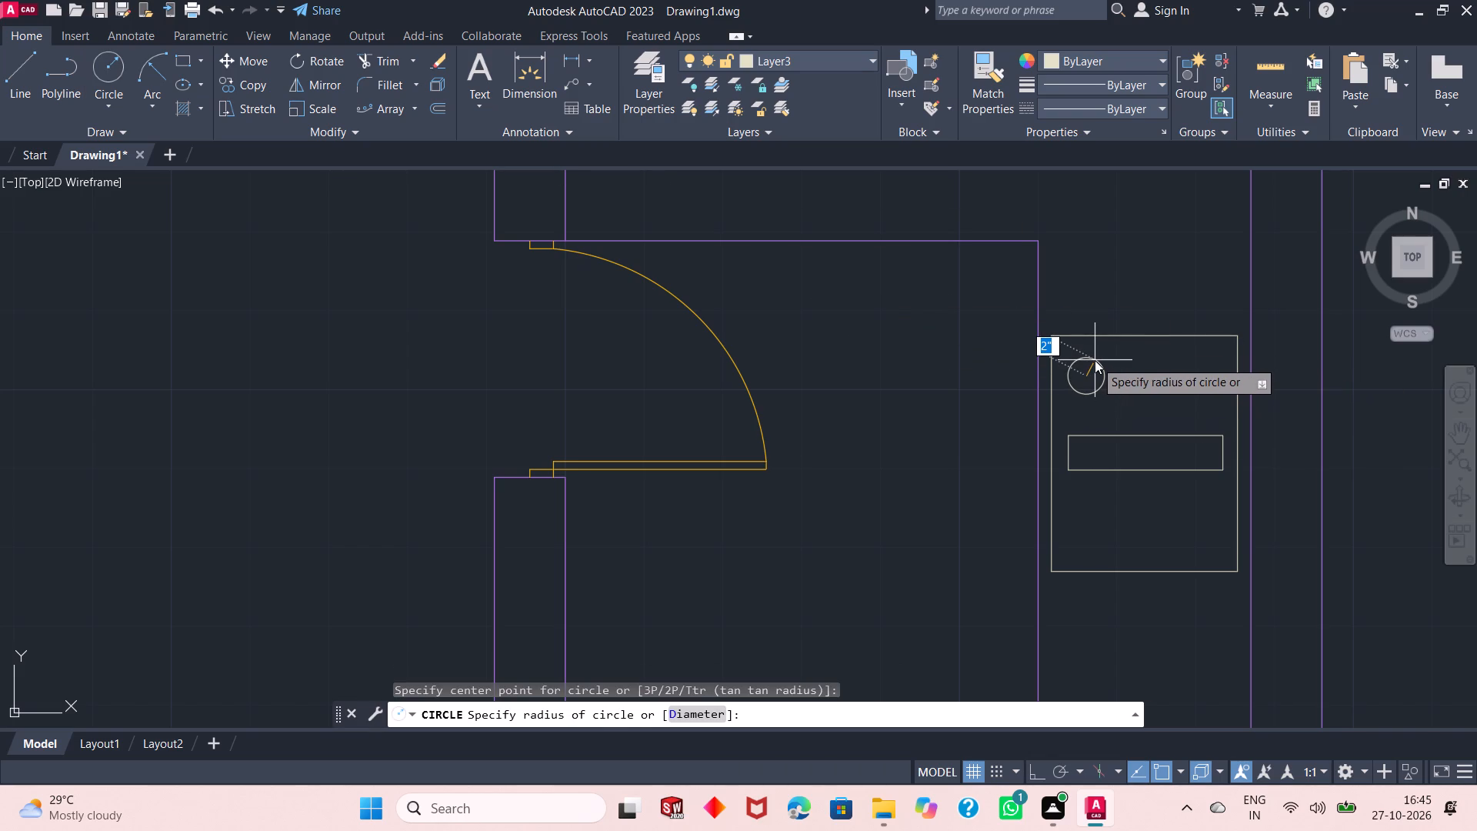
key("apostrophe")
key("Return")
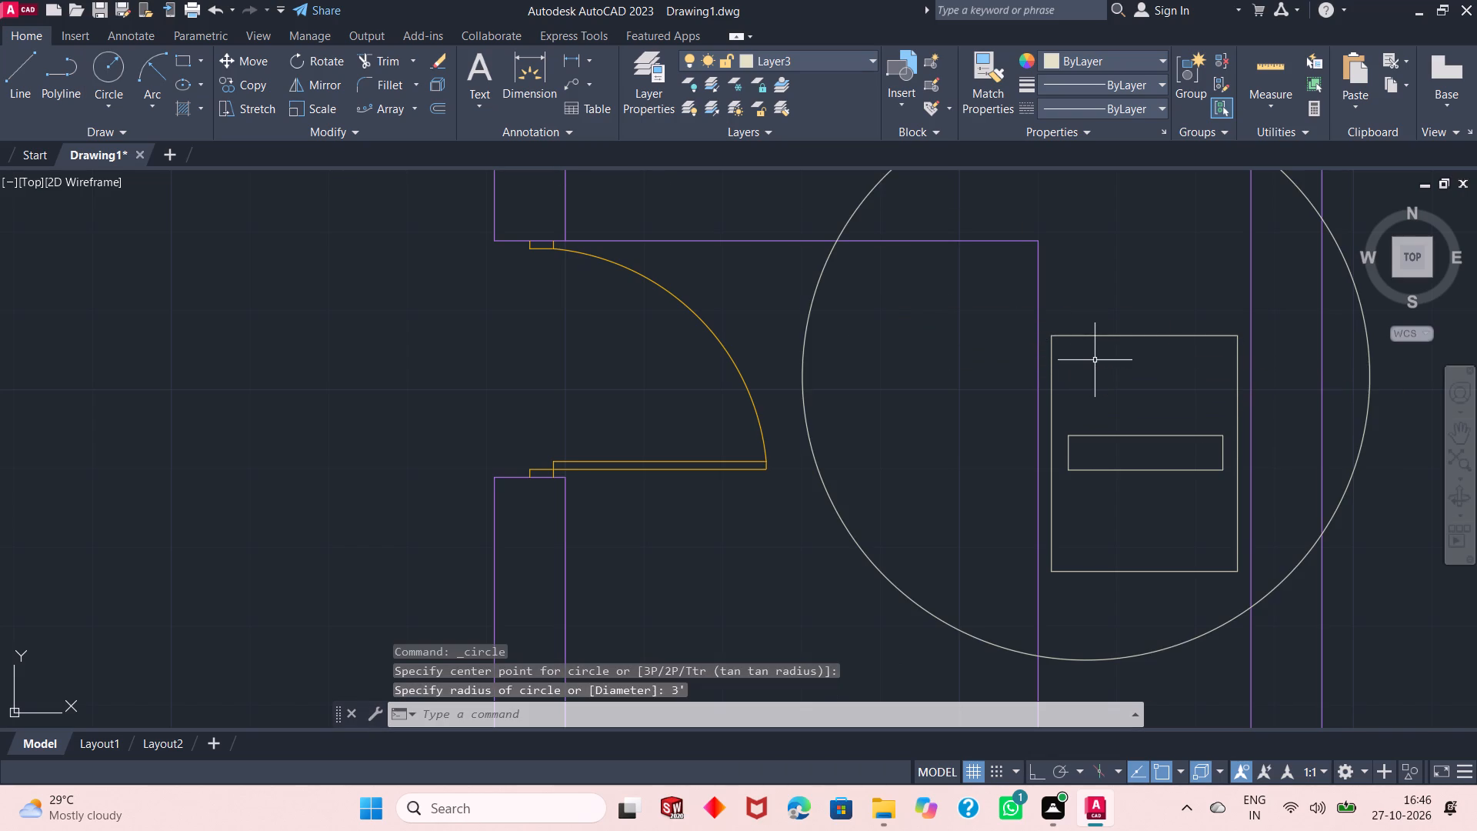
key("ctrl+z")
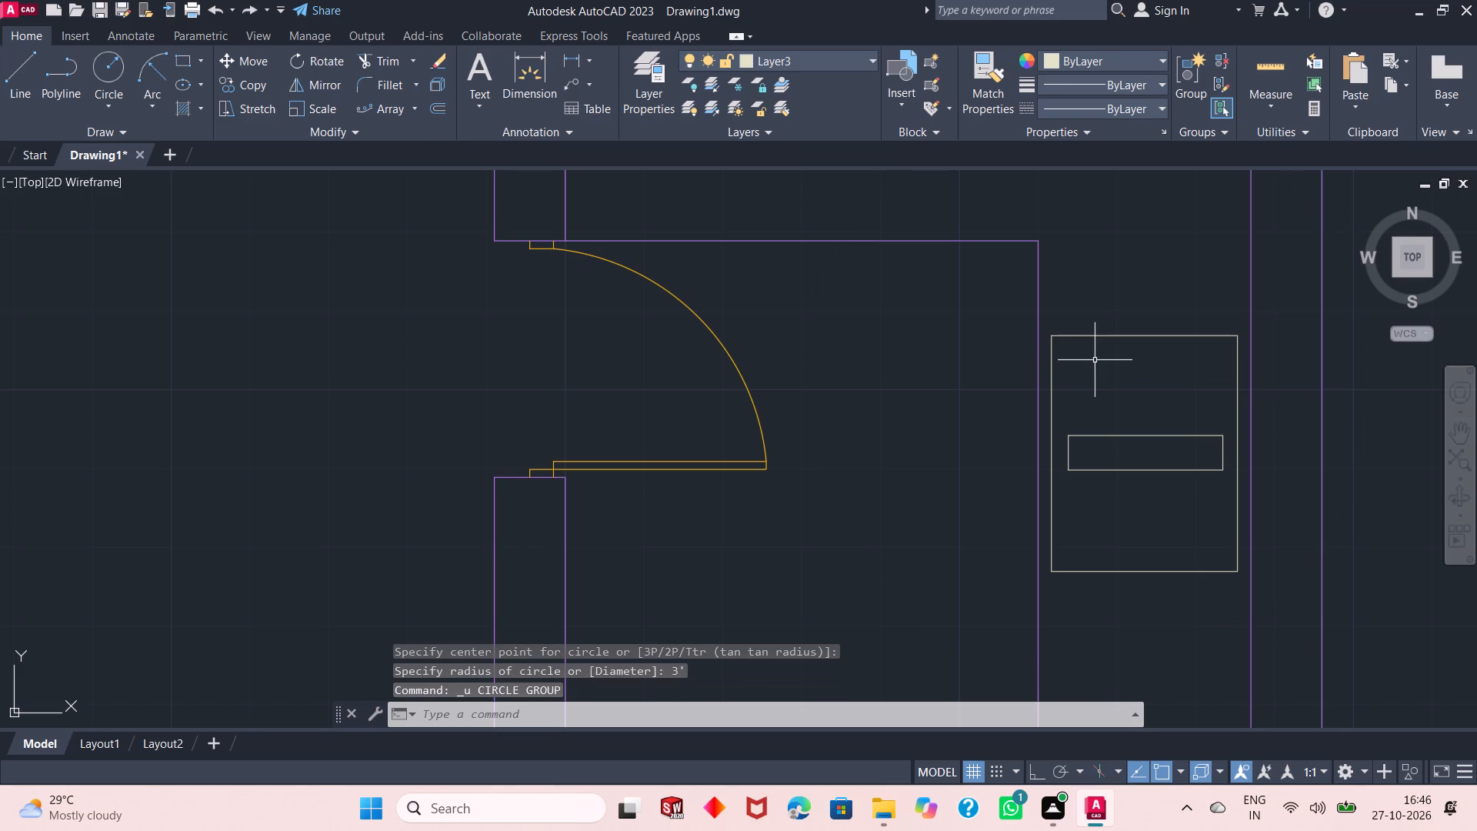
Draw a burner circle of 3" radius inside the stove outline near its upper left corner.
left_click(114, 69)
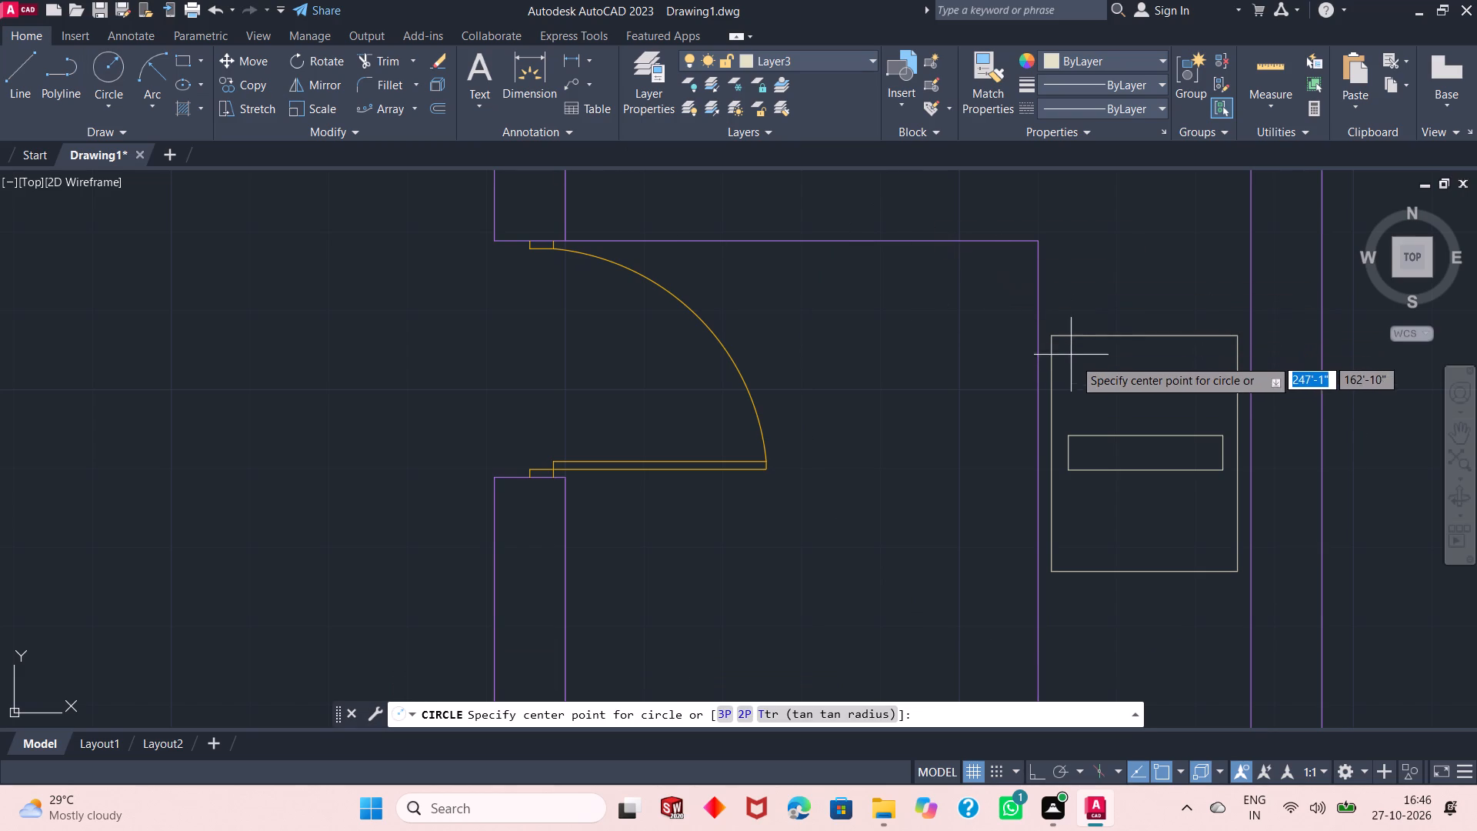
left_click(1086, 376)
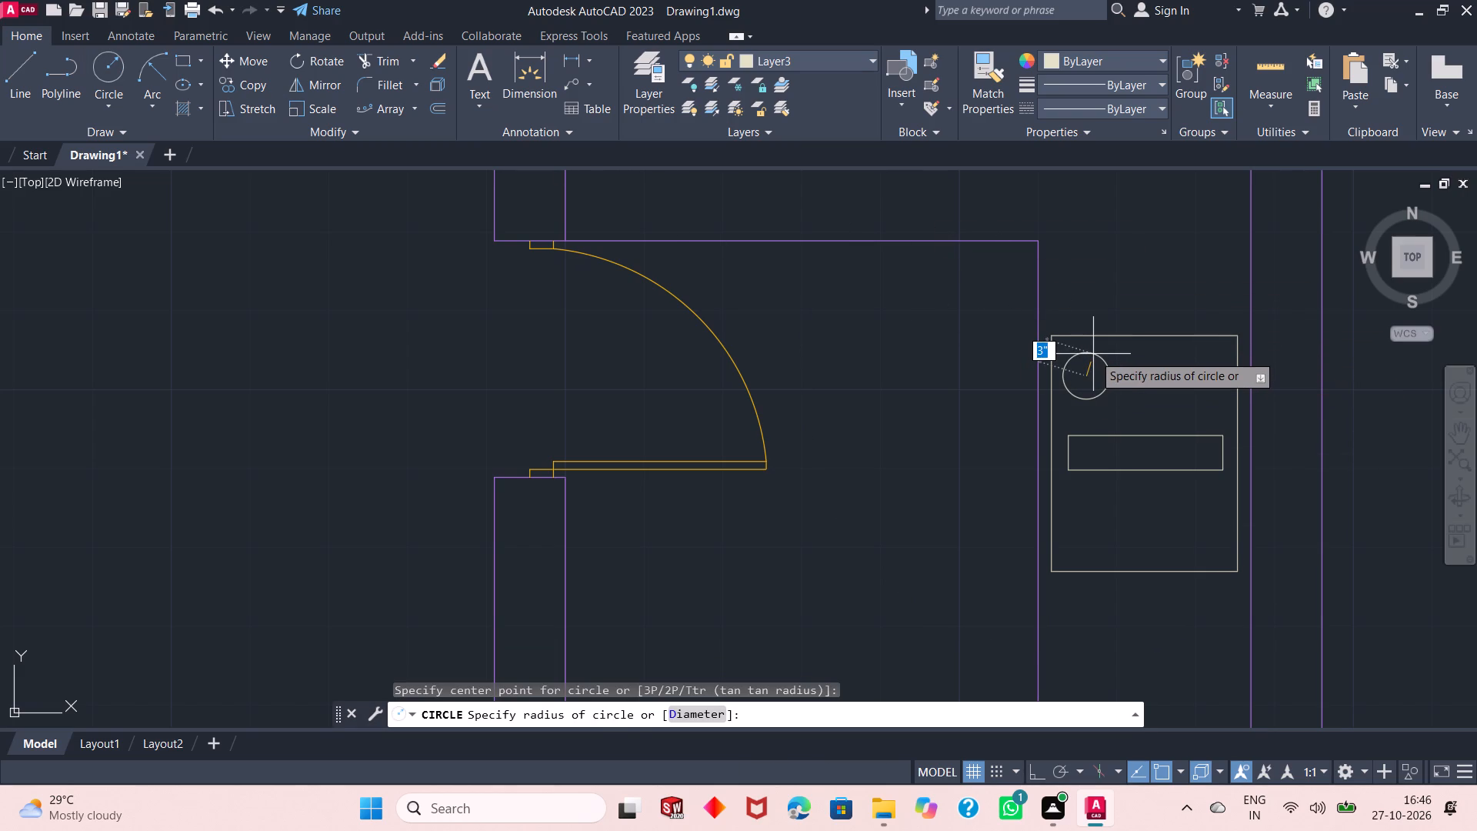
type("3\"")
key("Return")
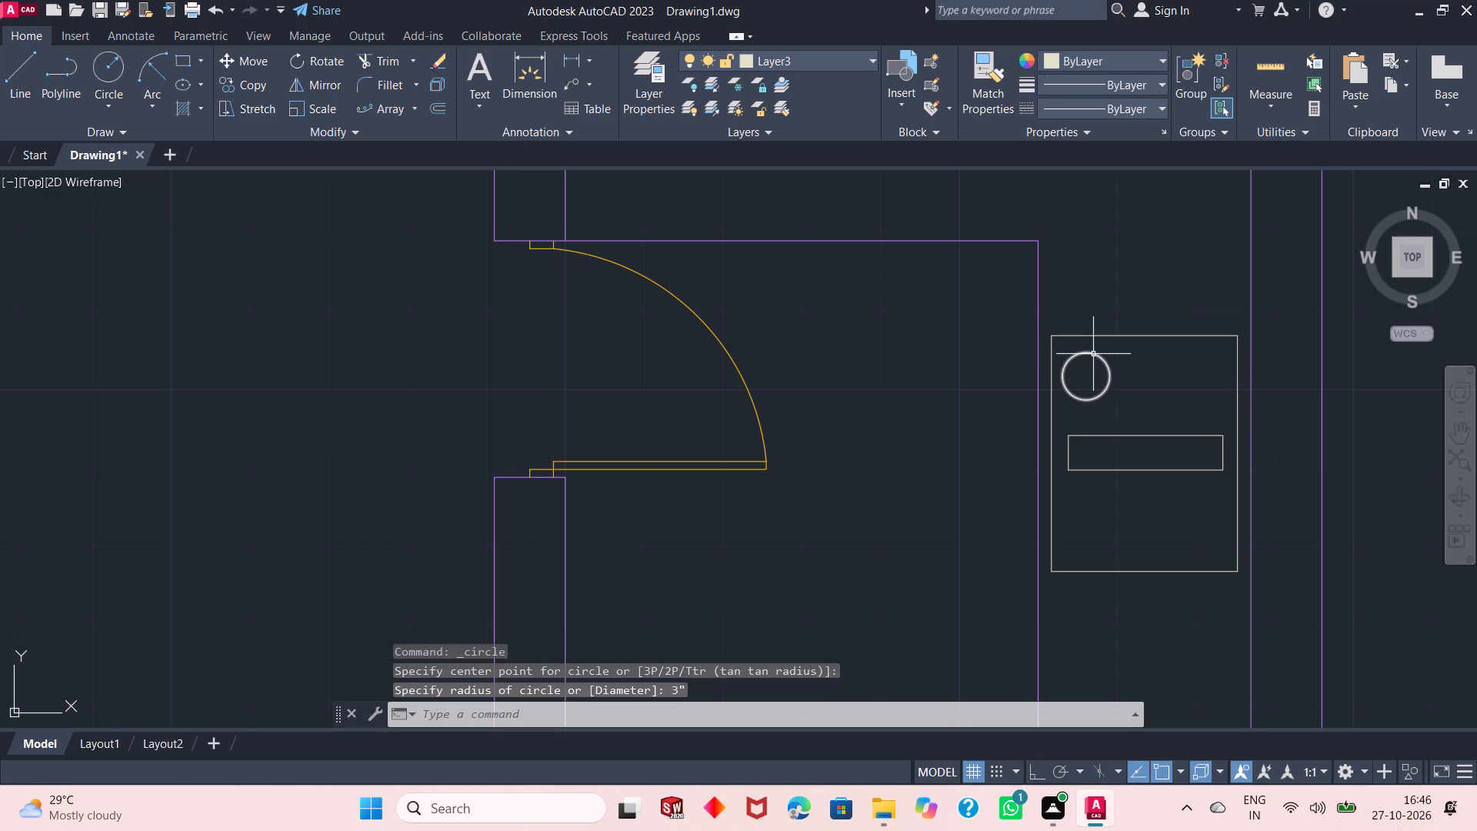
Copy the burner circle about 1'-2" horizontally to the stove's upper right corner with Ortho on.
left_click(1105, 360)
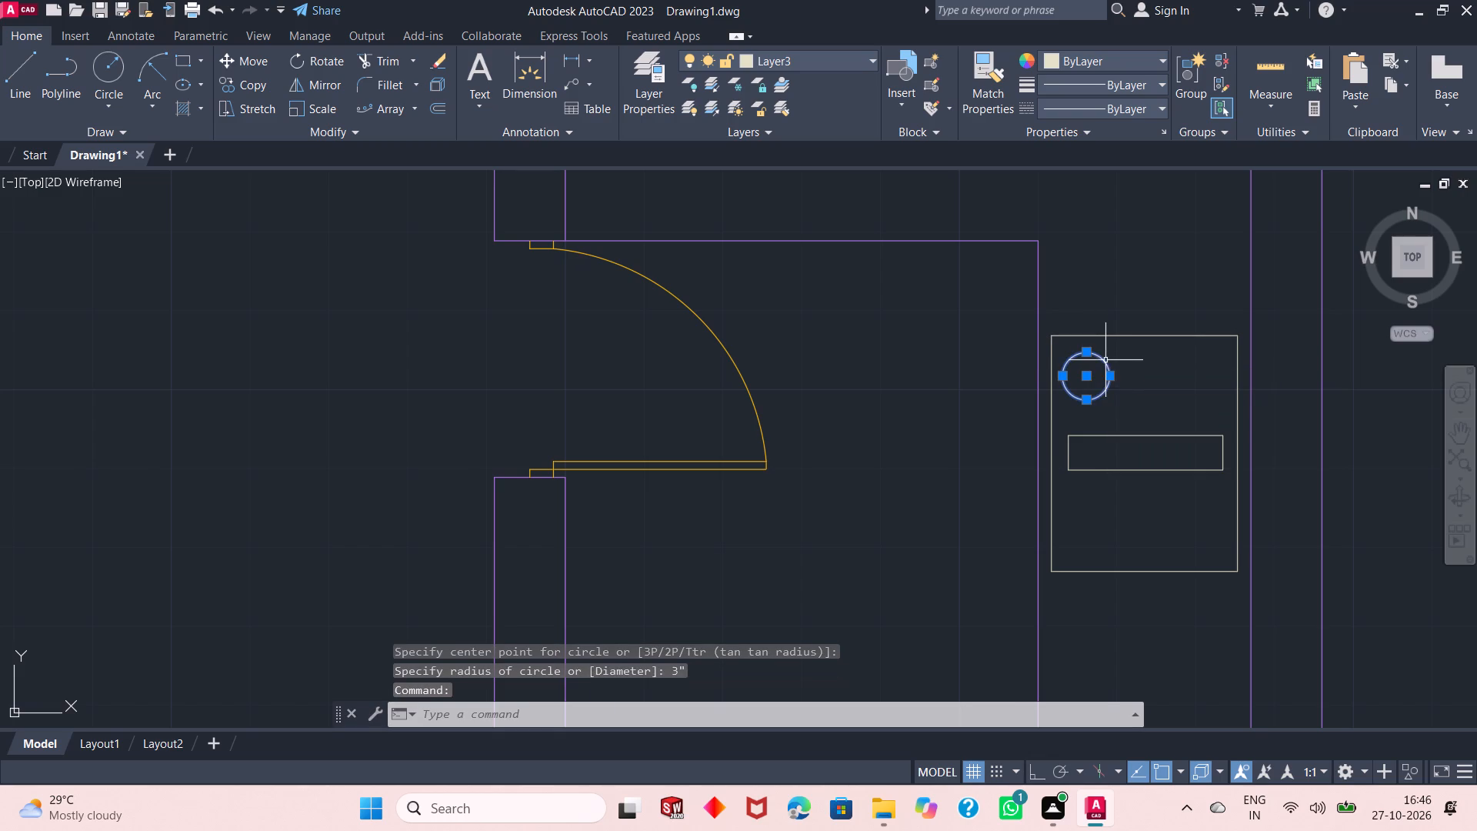
left_click(247, 77)
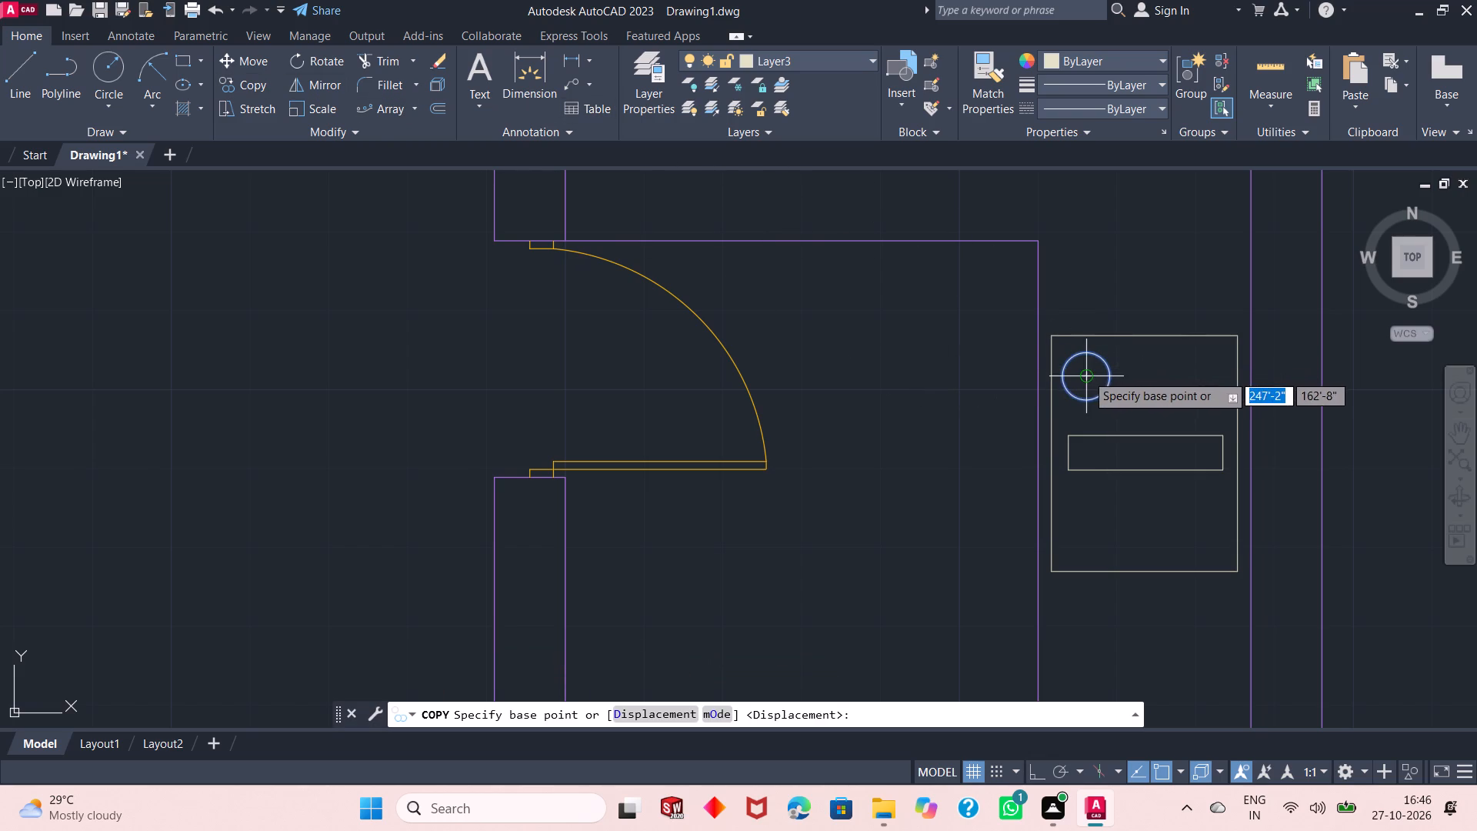
left_click_drag(1086, 374, 1192, 379)
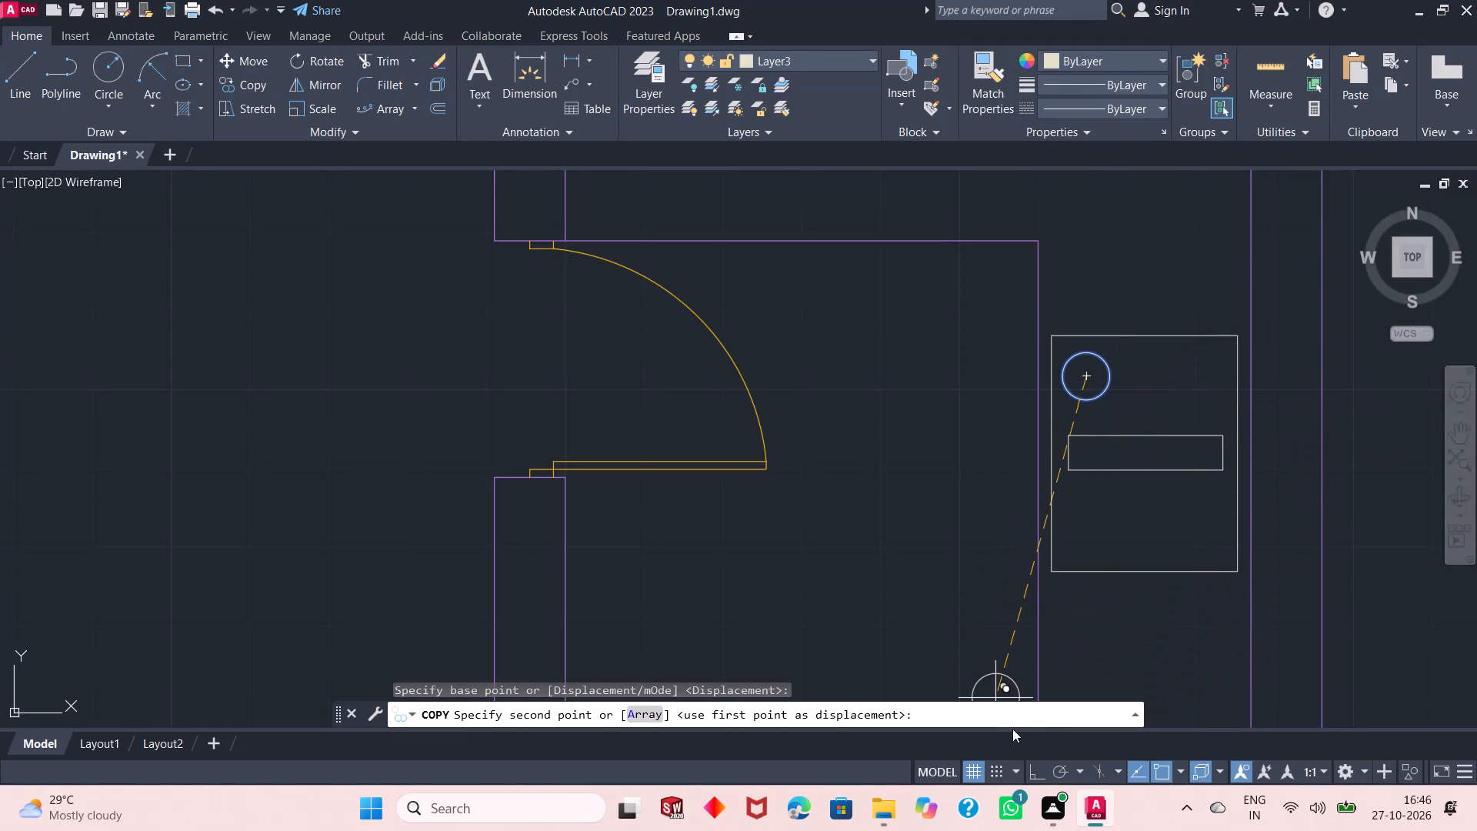
left_click(1039, 766)
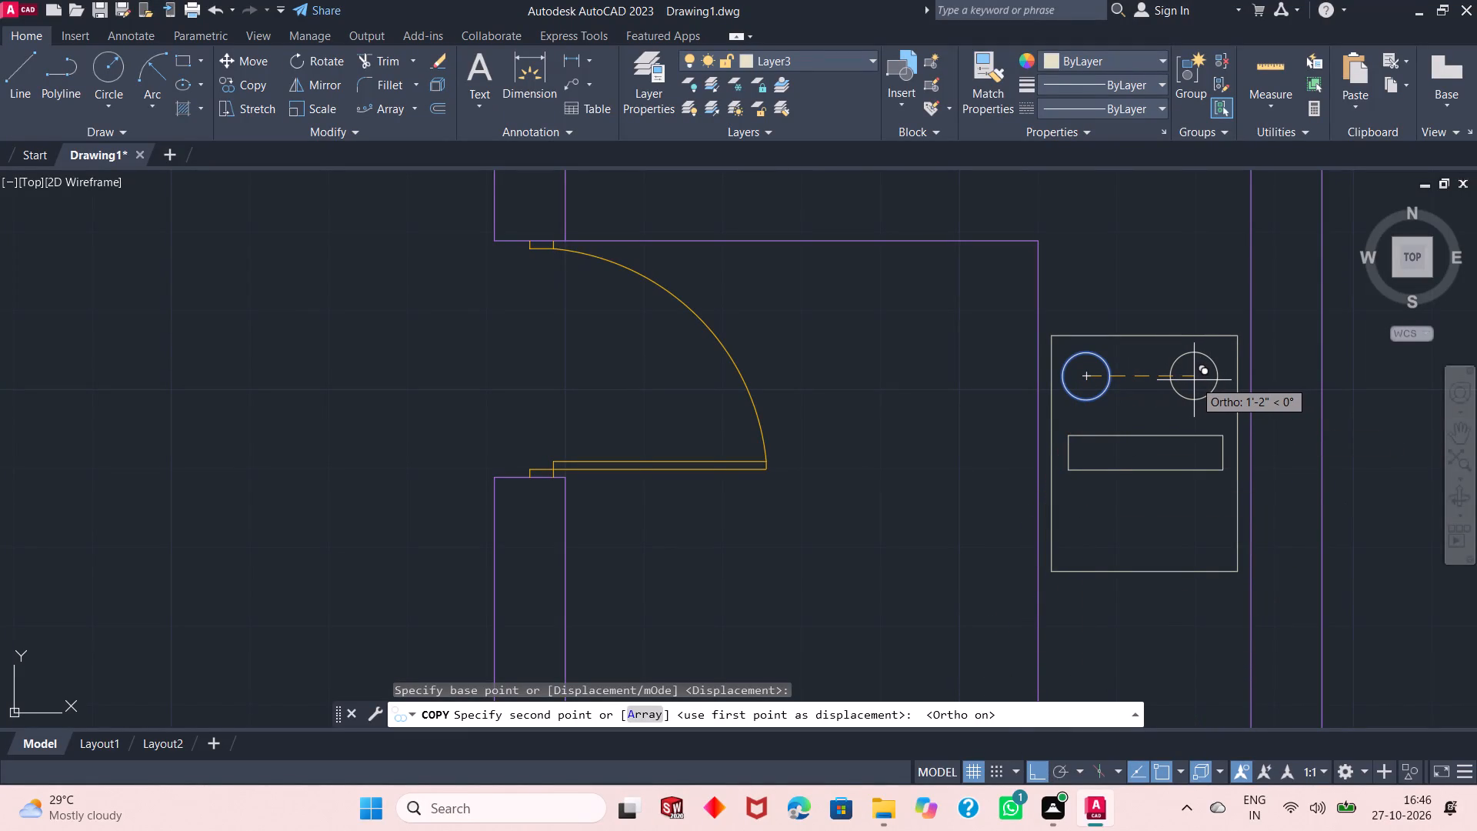
left_click(1199, 381)
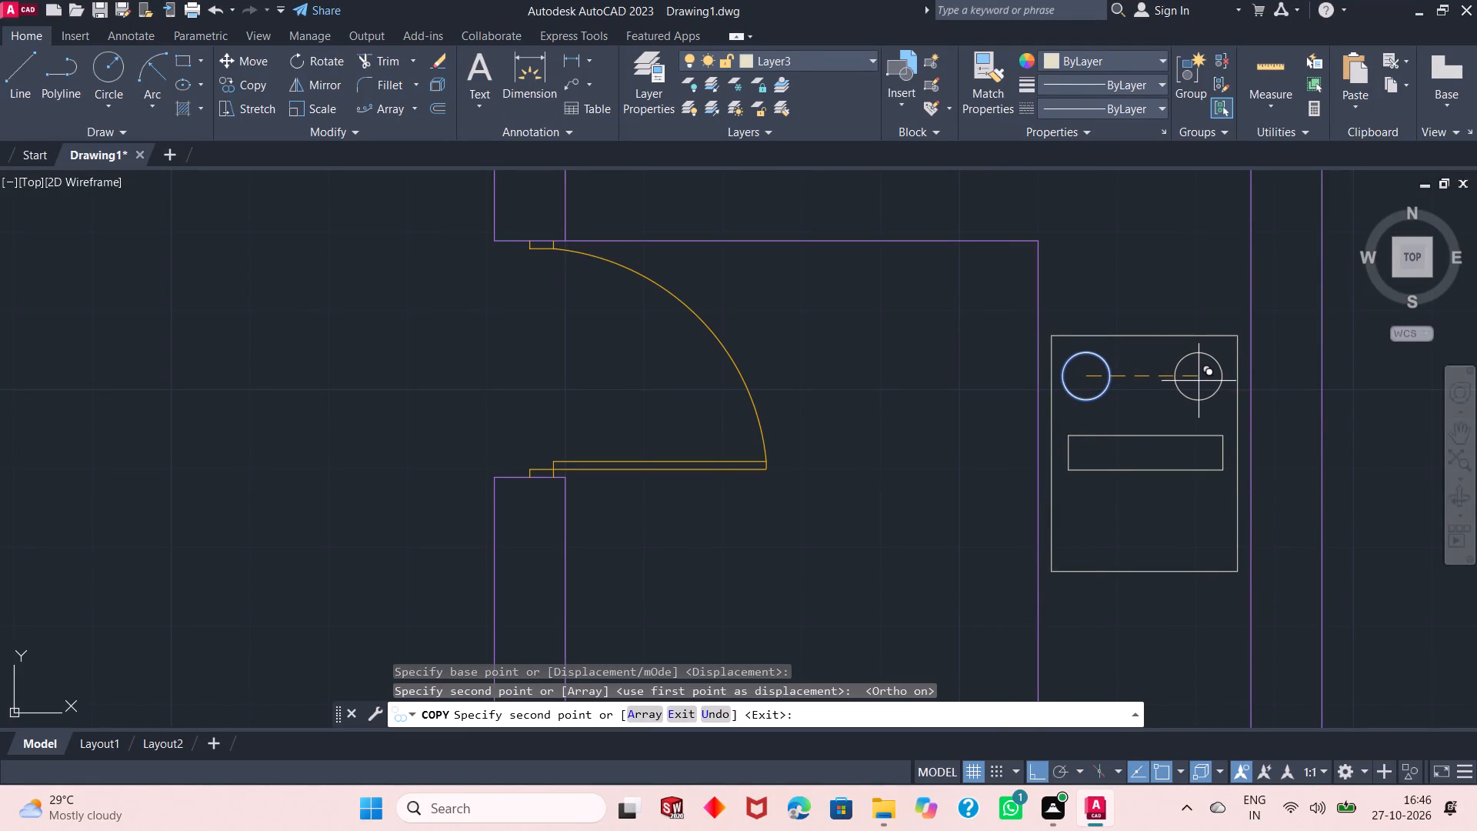
key("space")
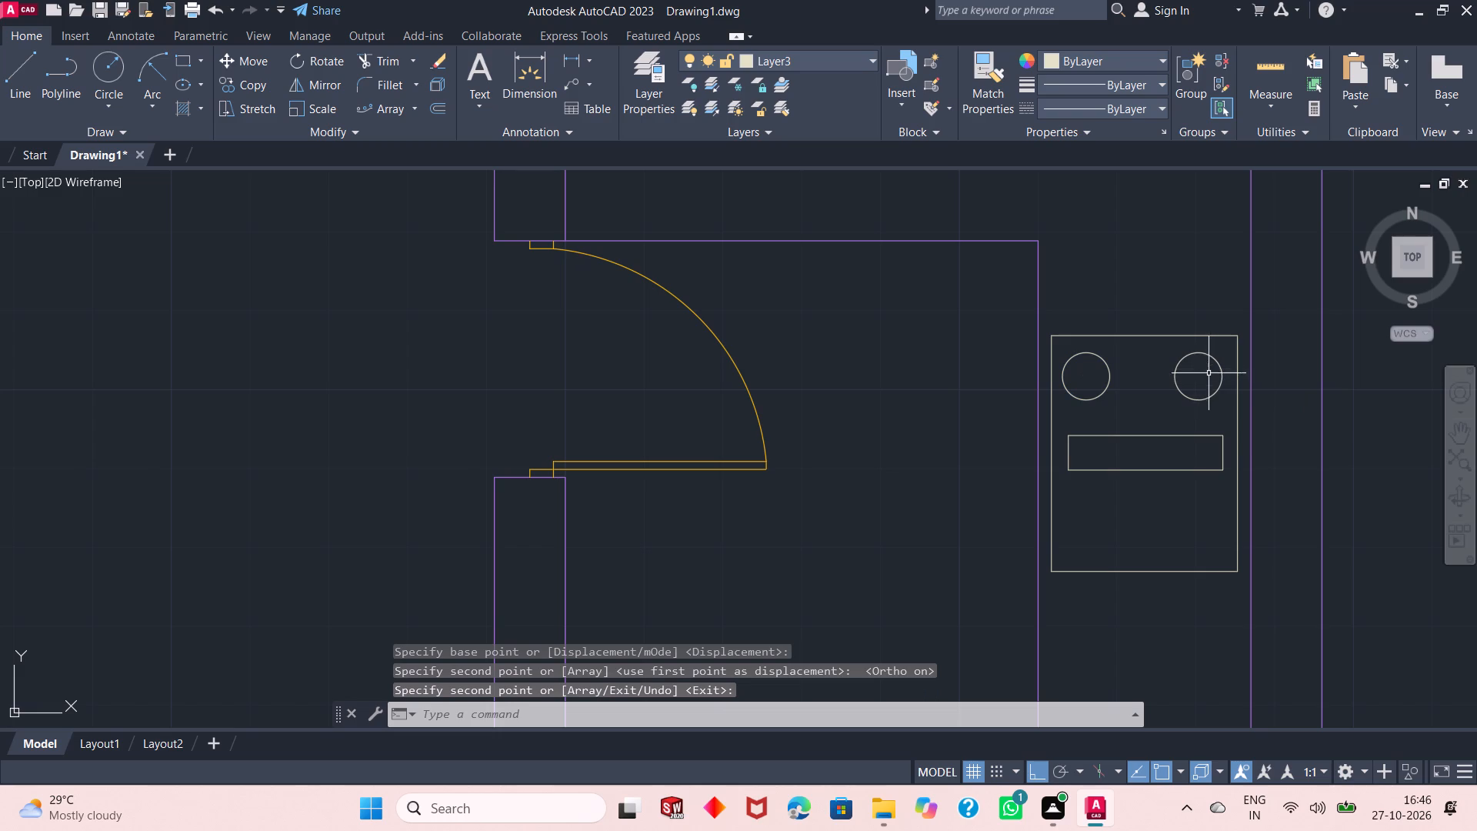
Copy both upper burner circles about 1'-8" straight down, below the stove's thin middle rectangle.
left_click(1220, 342)
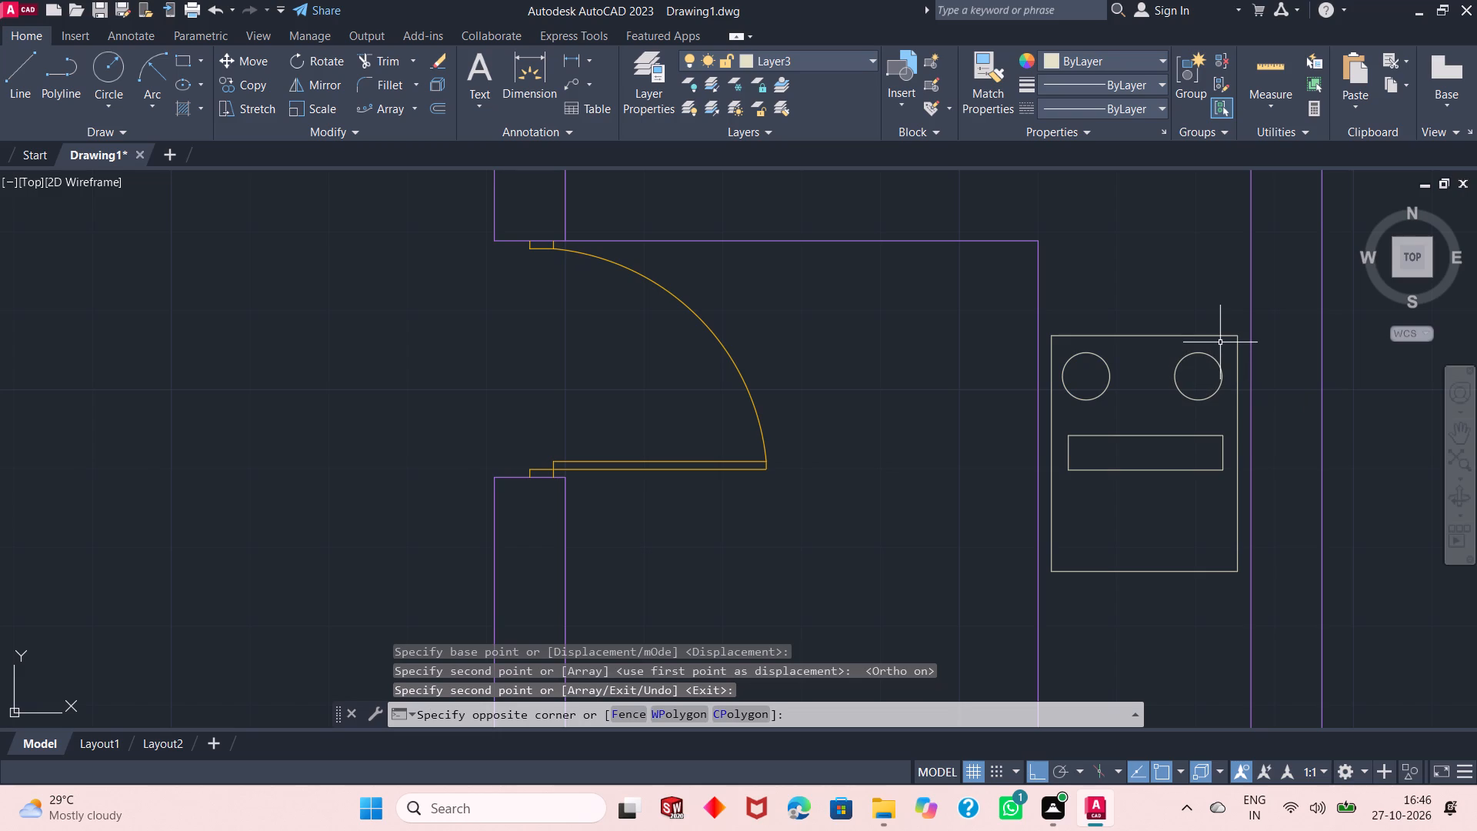
left_click(1102, 393)
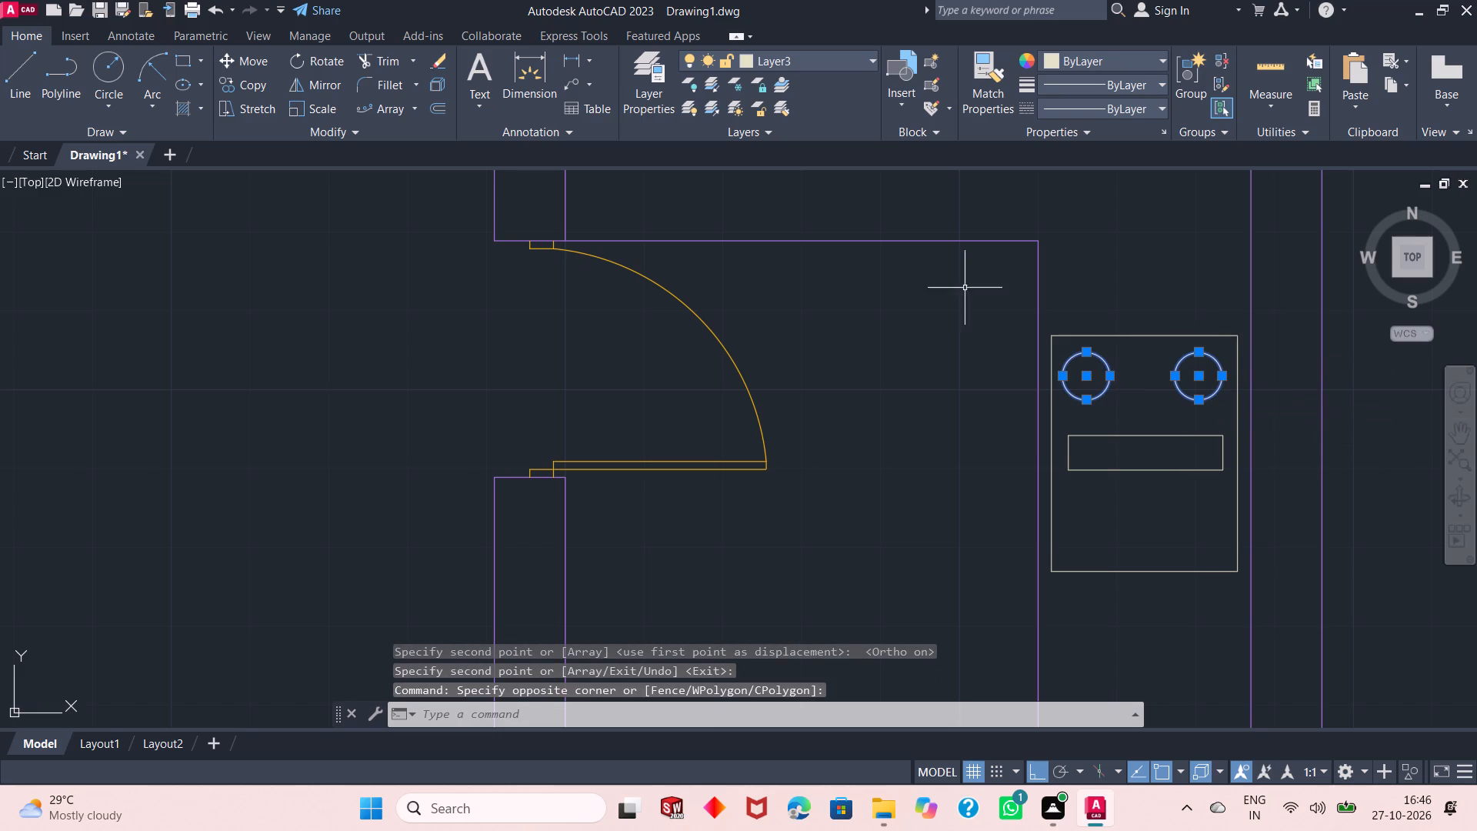
left_click(253, 77)
left_click_drag(1085, 372, 1139, 522)
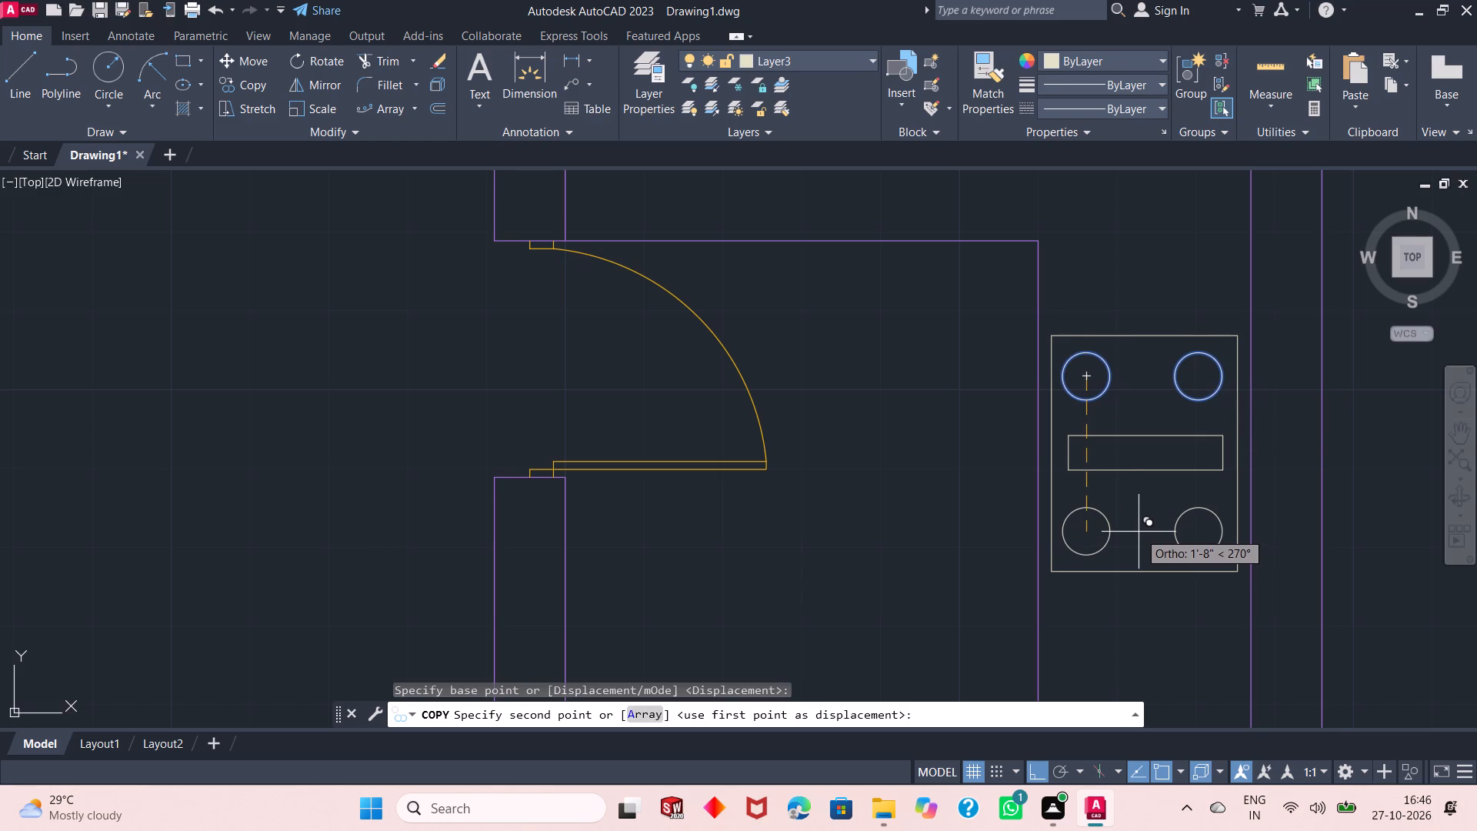
left_click(1140, 530)
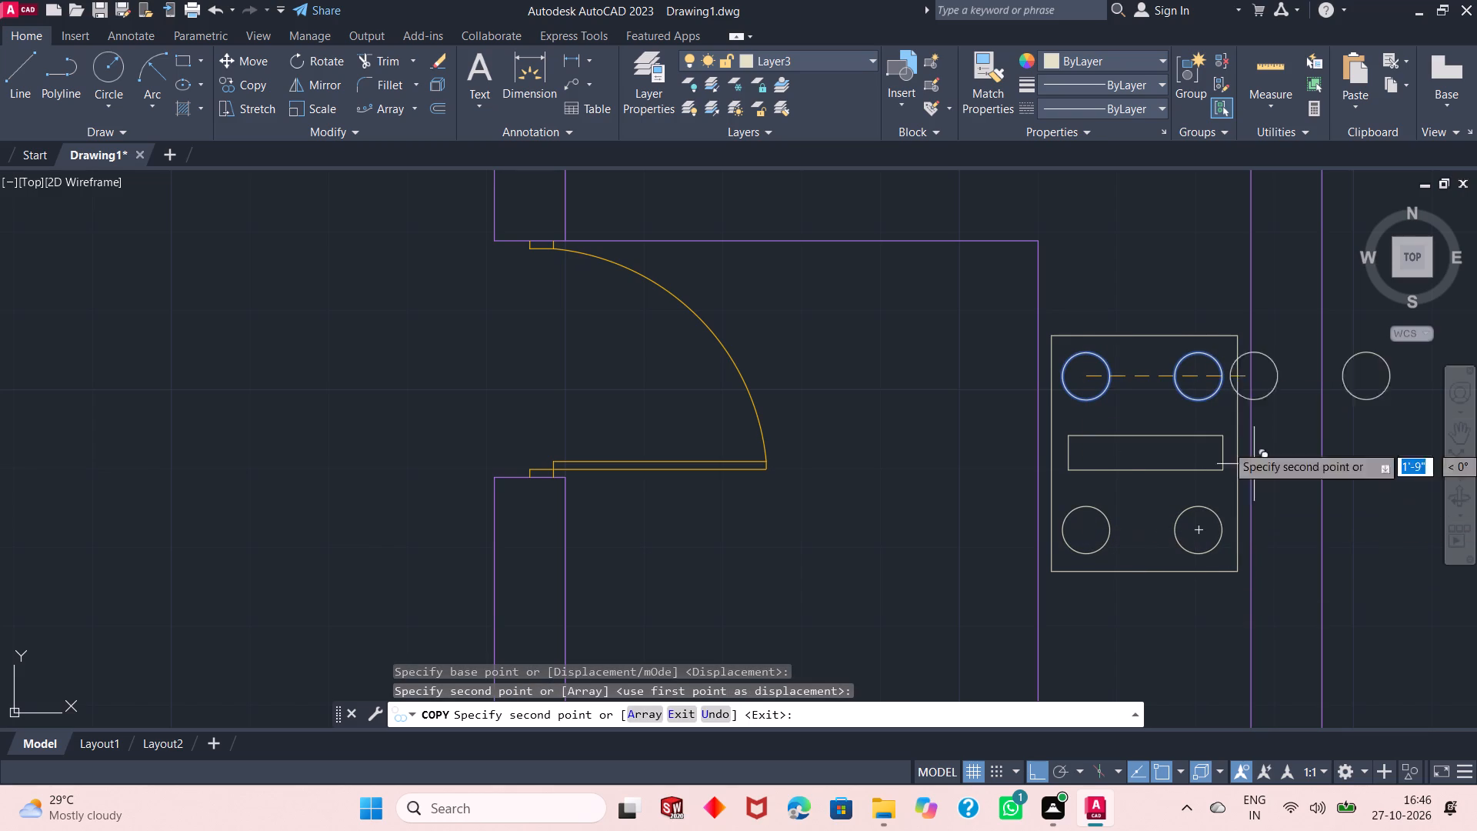
Finish copying the two upper burner circles.
key("Return")
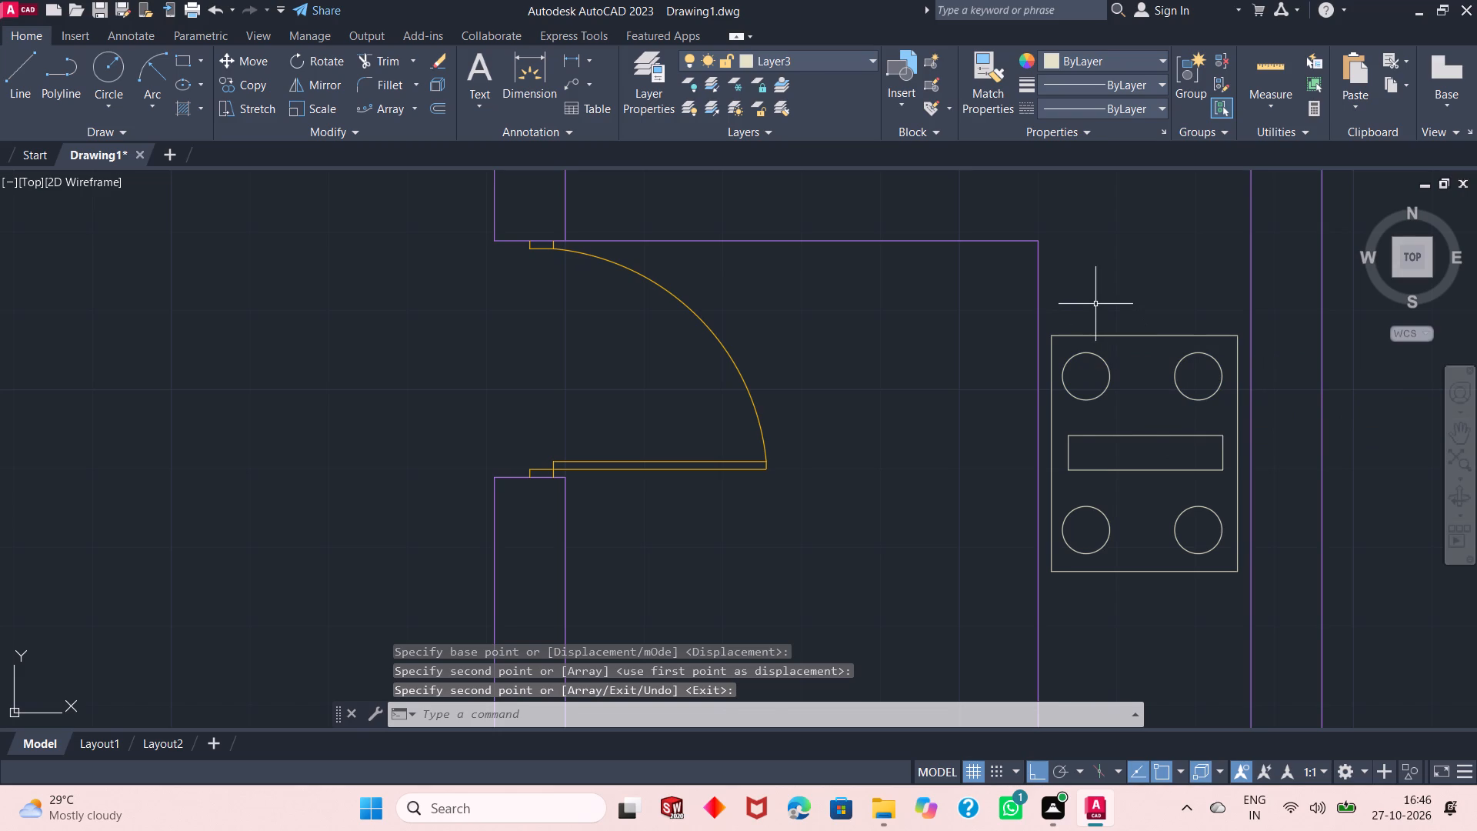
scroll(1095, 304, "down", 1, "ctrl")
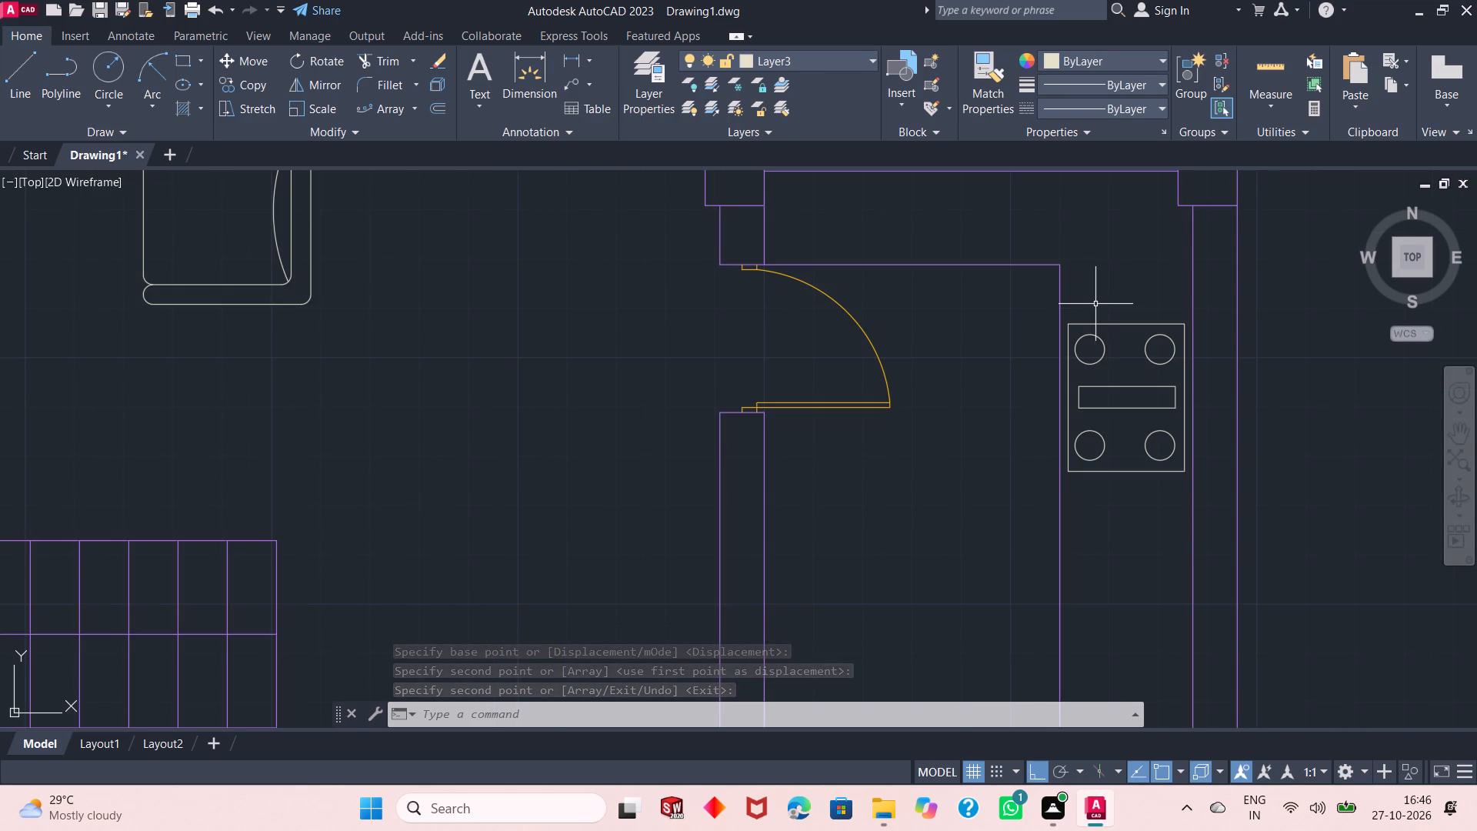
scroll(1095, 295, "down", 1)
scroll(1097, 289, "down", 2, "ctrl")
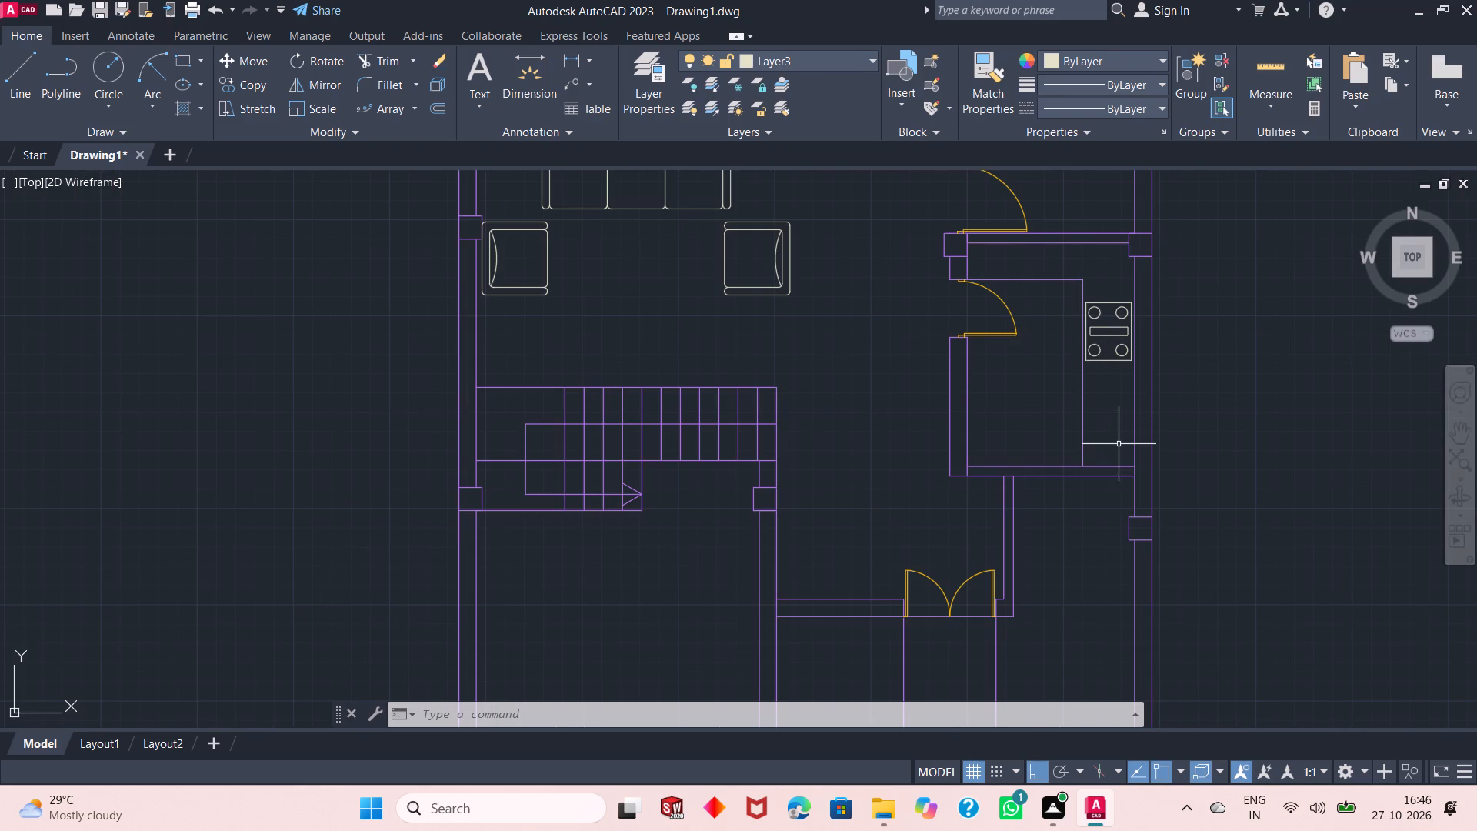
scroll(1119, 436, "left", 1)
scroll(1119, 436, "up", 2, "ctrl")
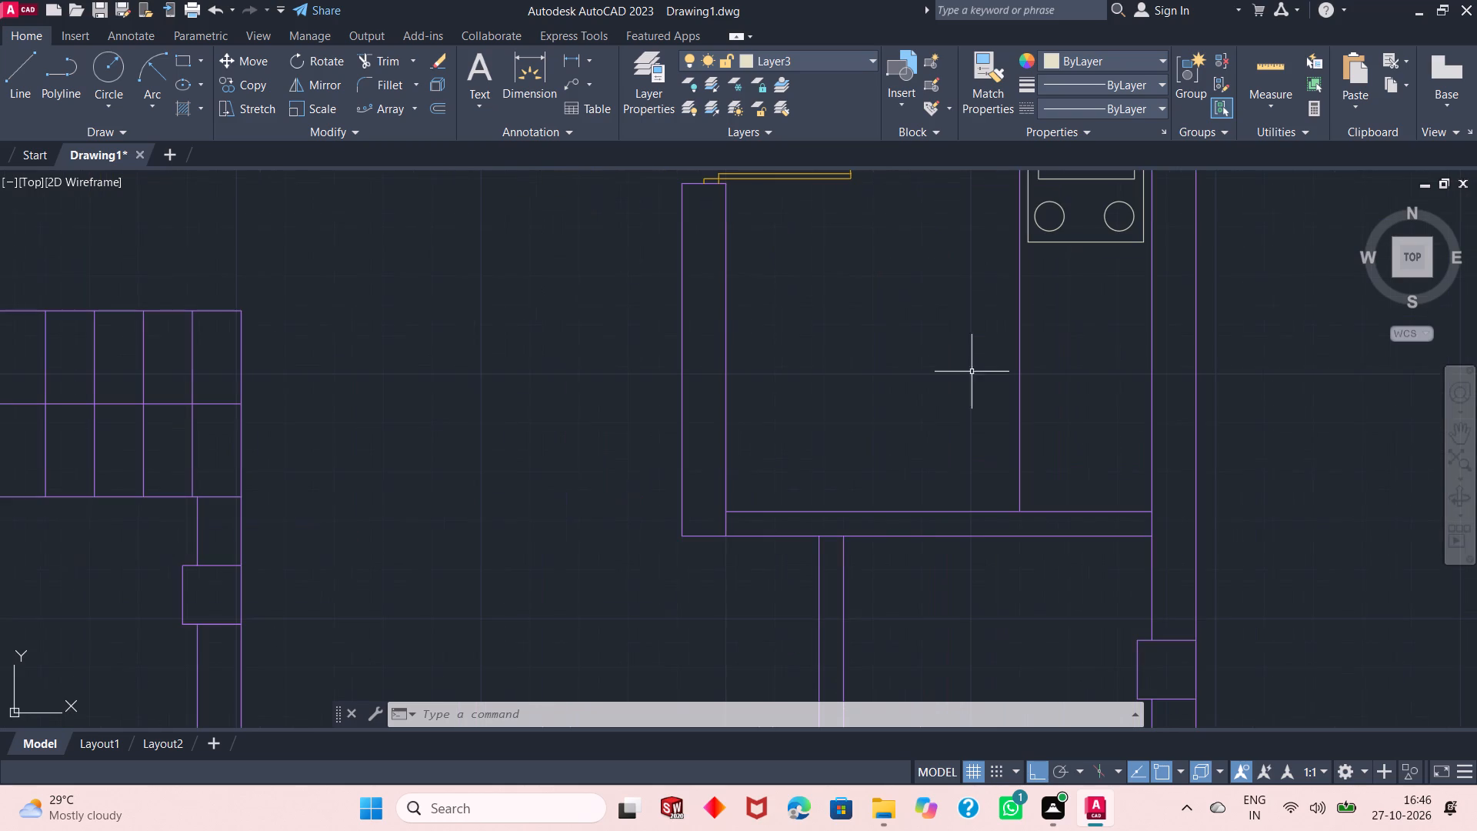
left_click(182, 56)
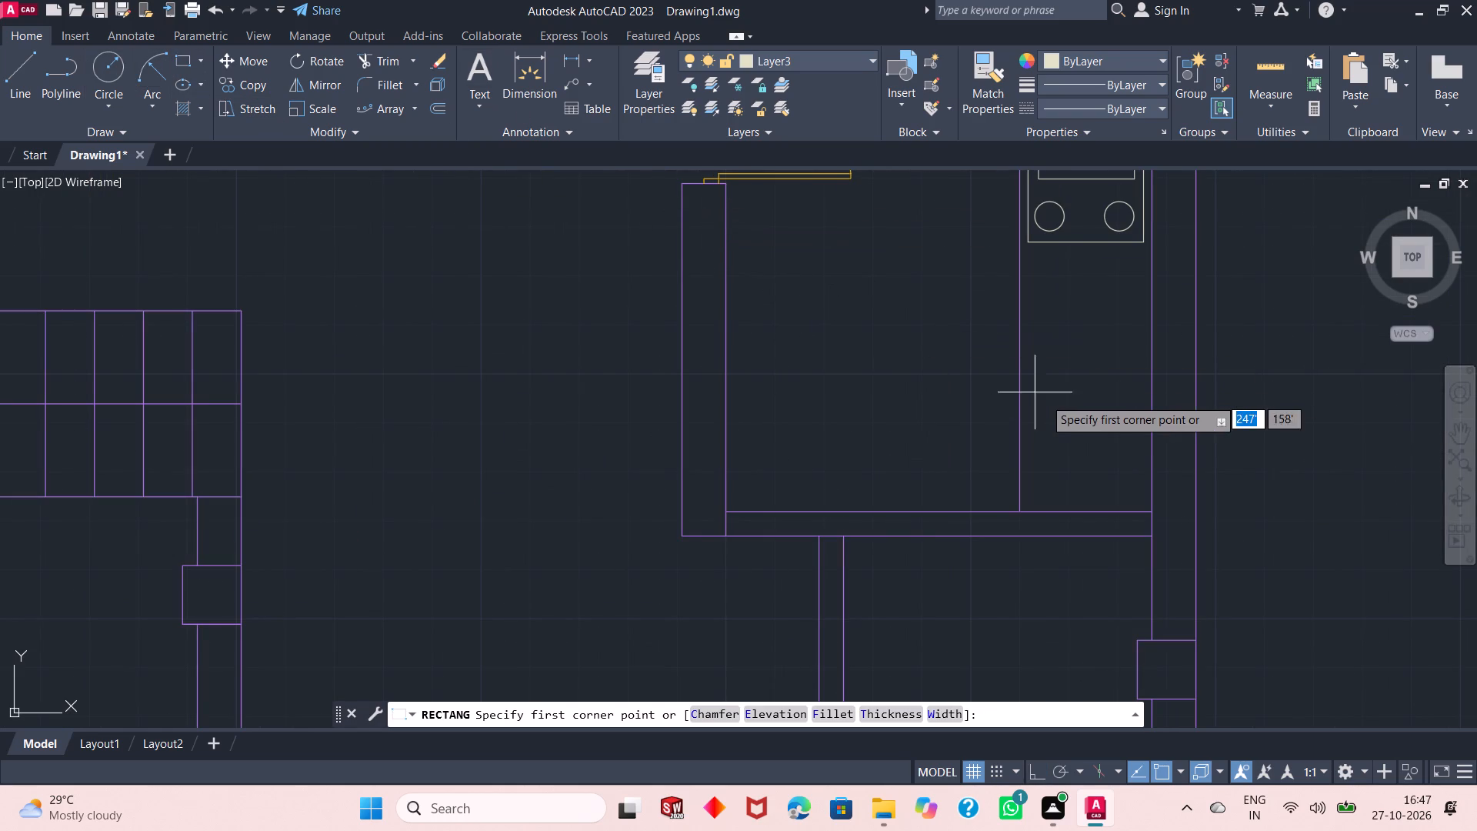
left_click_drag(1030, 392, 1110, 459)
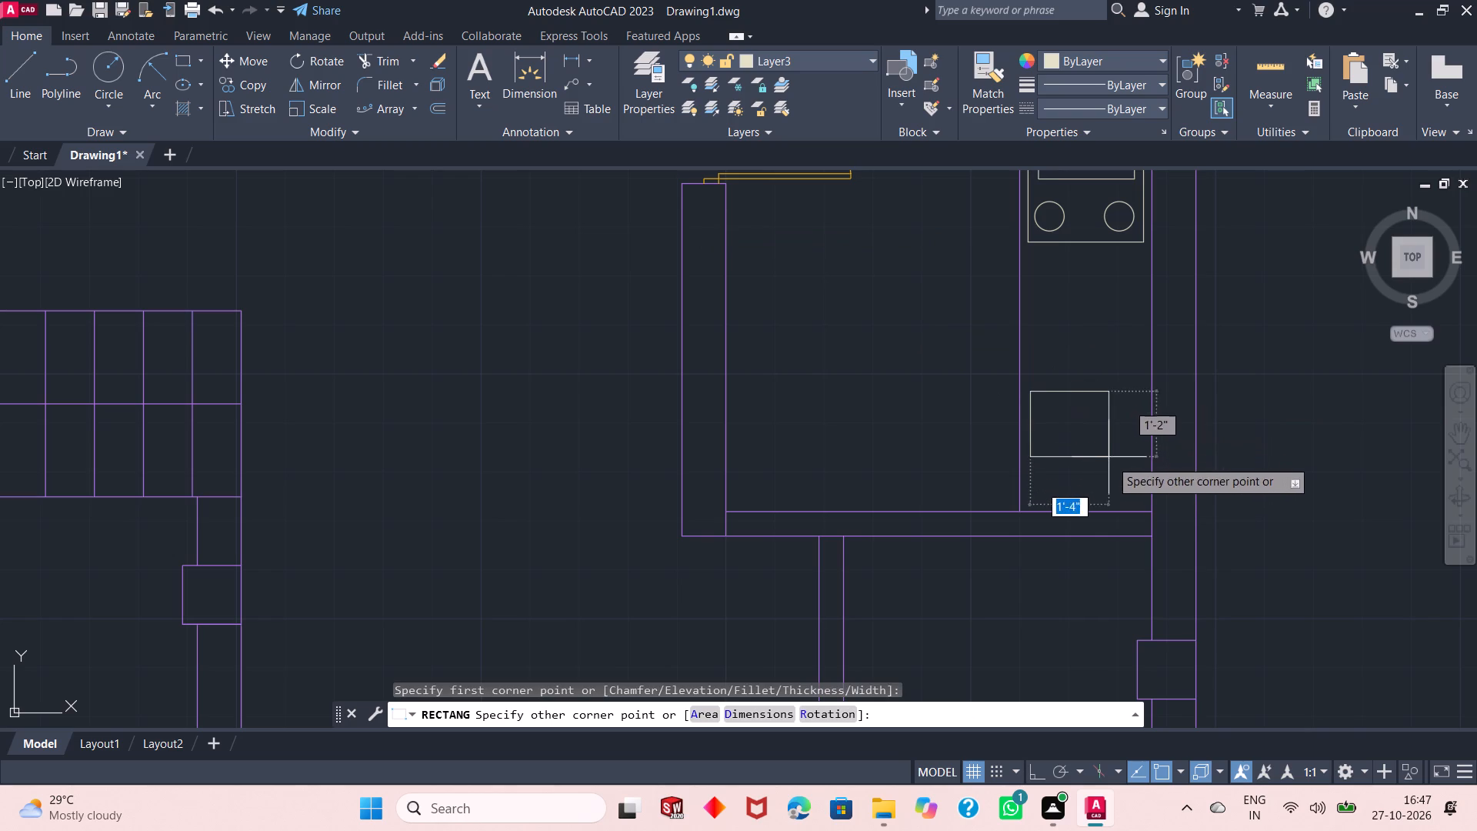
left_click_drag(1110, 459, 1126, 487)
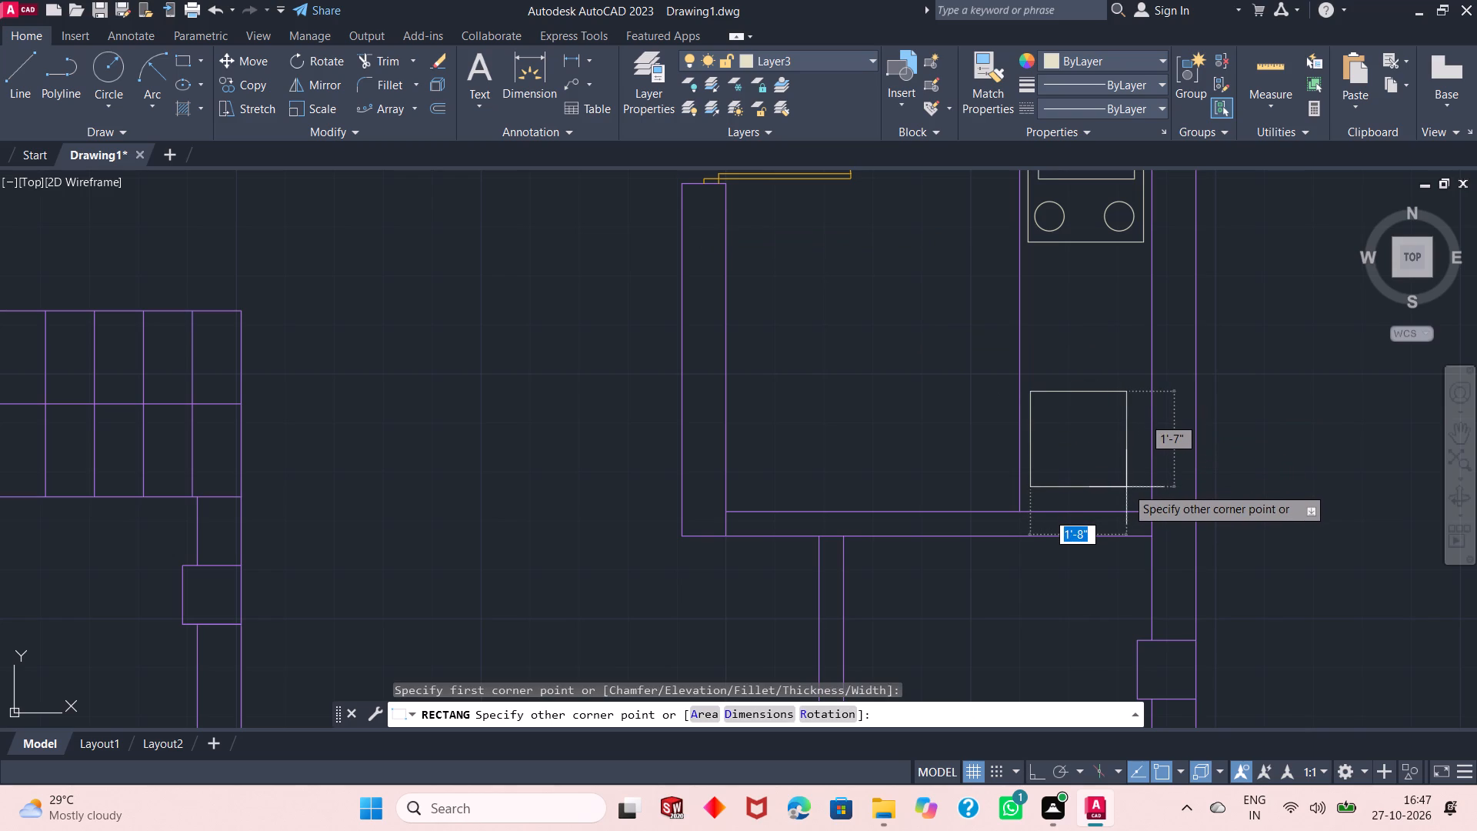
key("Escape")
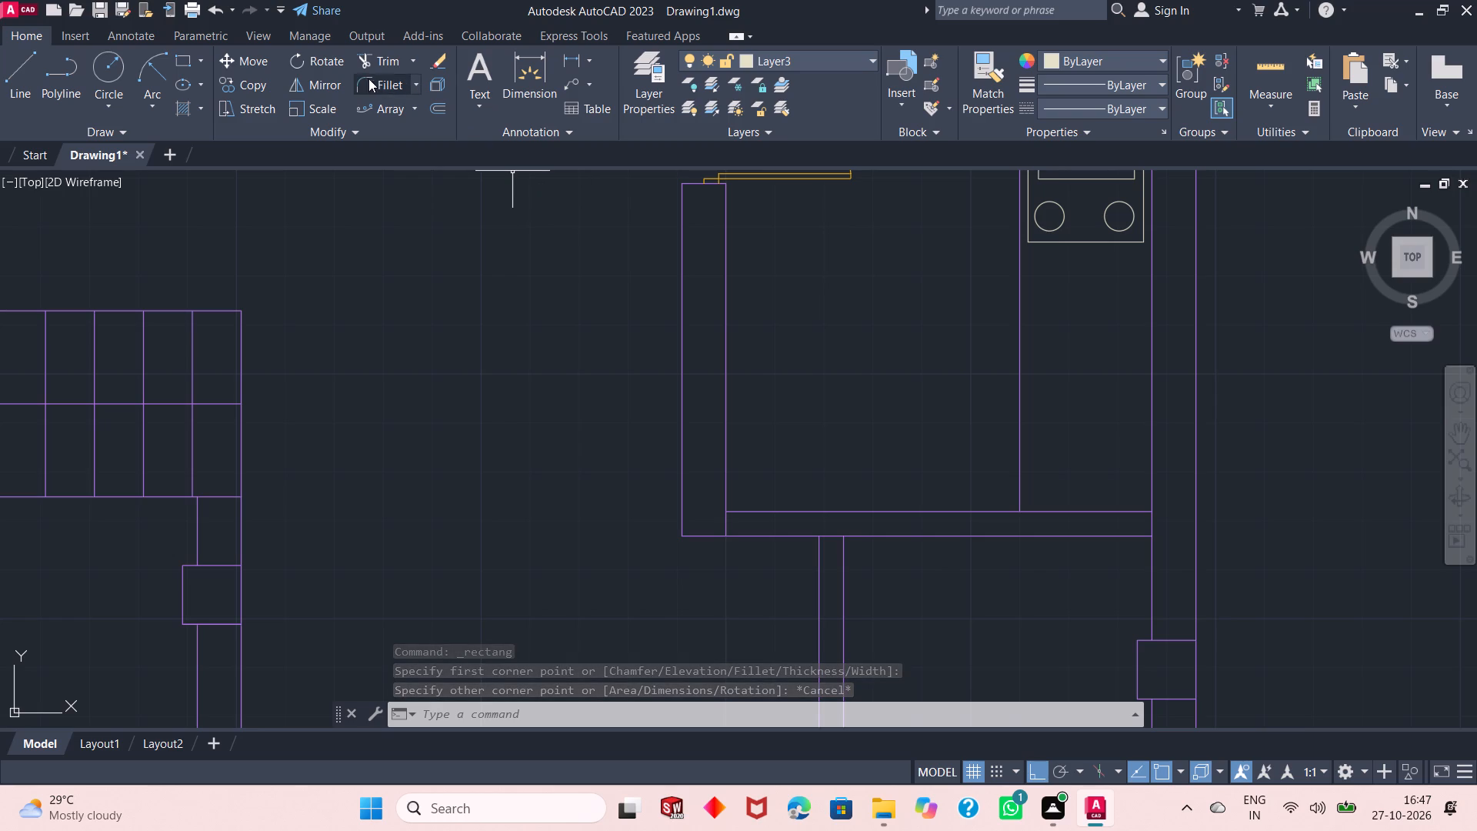
Draw a roughly square sink outline, slightly under 2' per side, on the kitchen counter below the stove, near the counter's lower end.
left_click(176, 63)
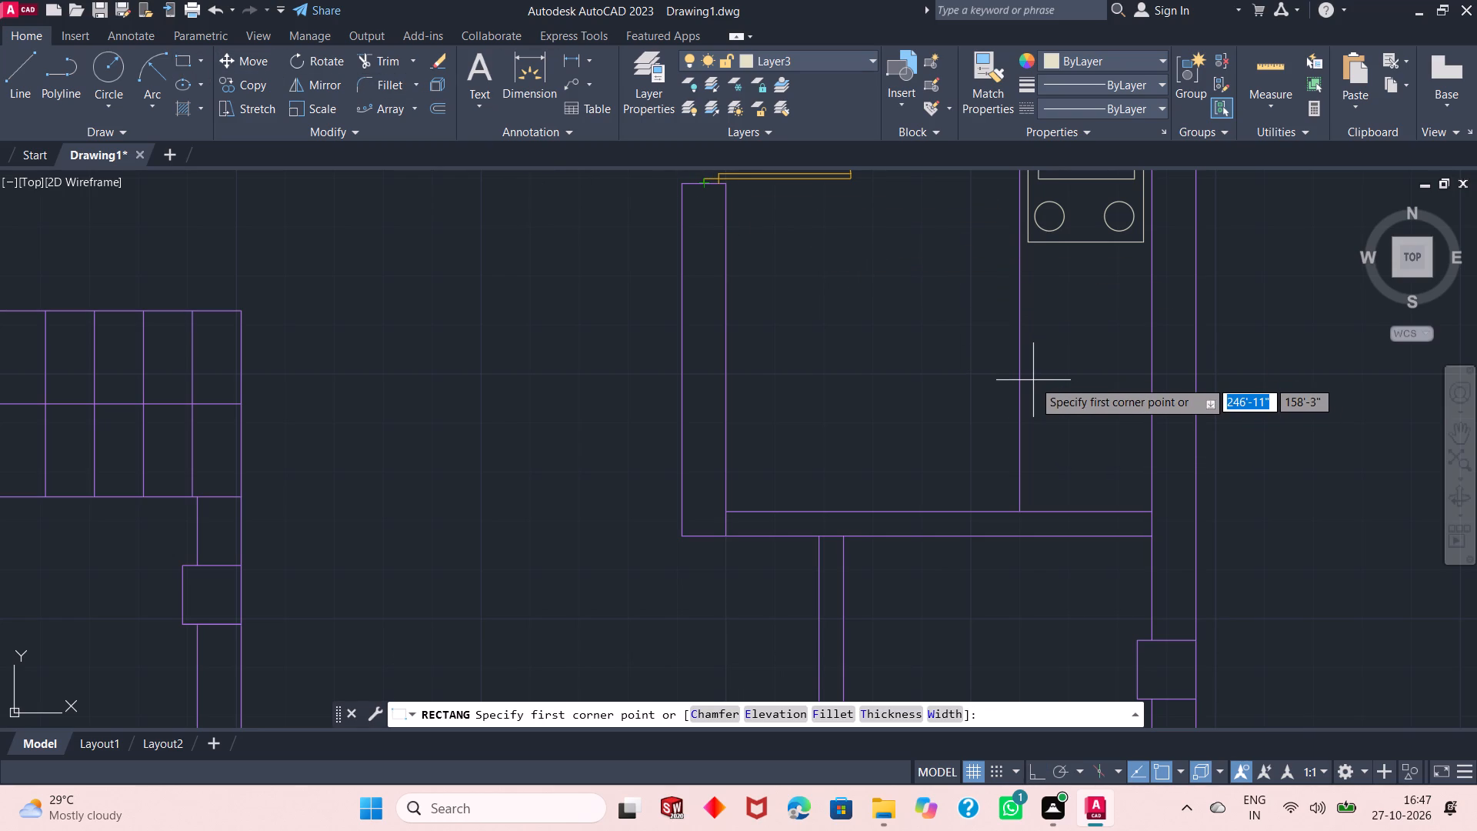
left_click_drag(1032, 382, 1097, 452)
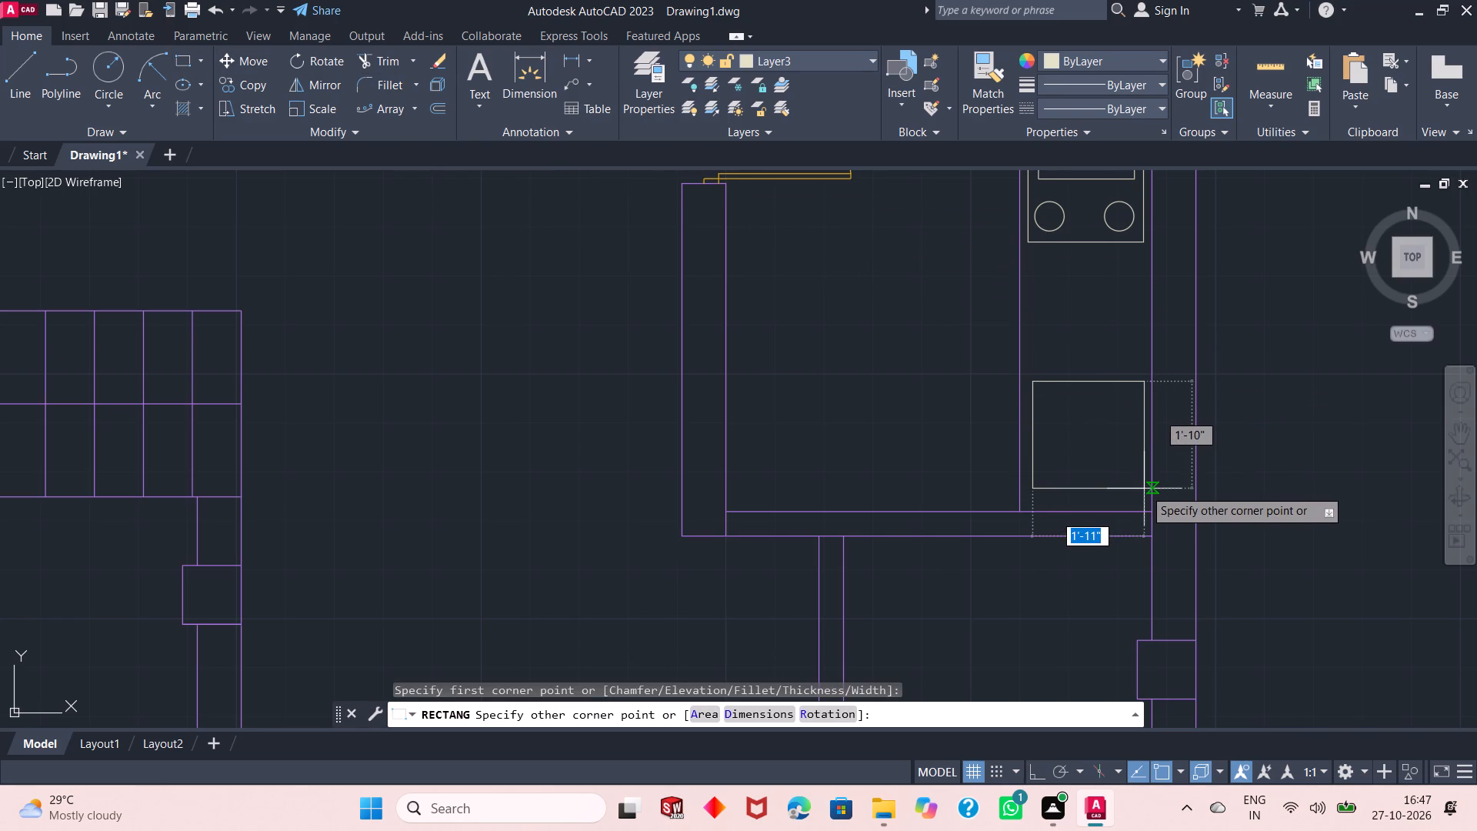
left_click(1136, 486)
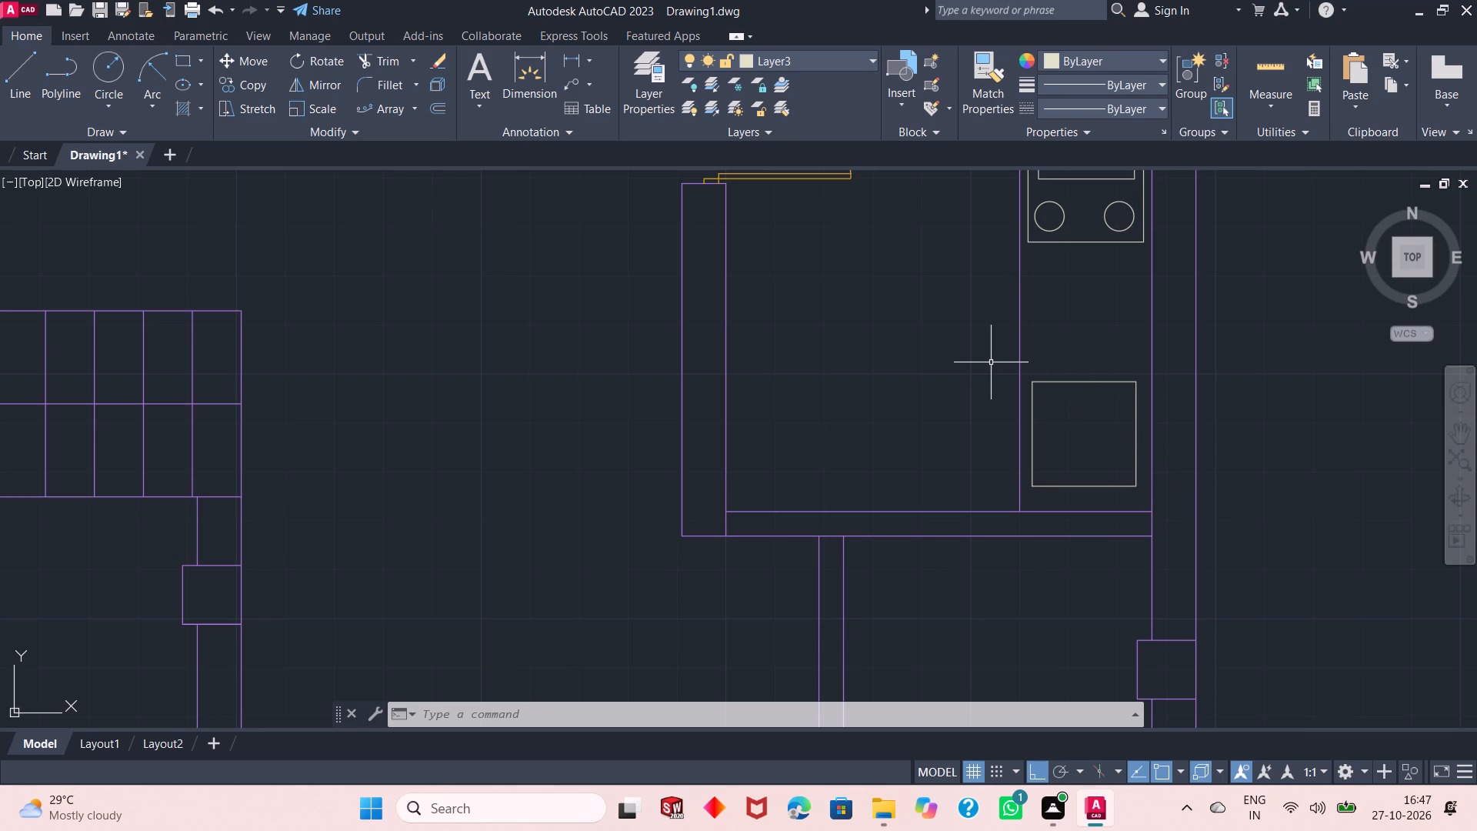
Add a small drain circle at the sink's centre with a horizontal line from its centre to the sink's right edge.
left_click(109, 66)
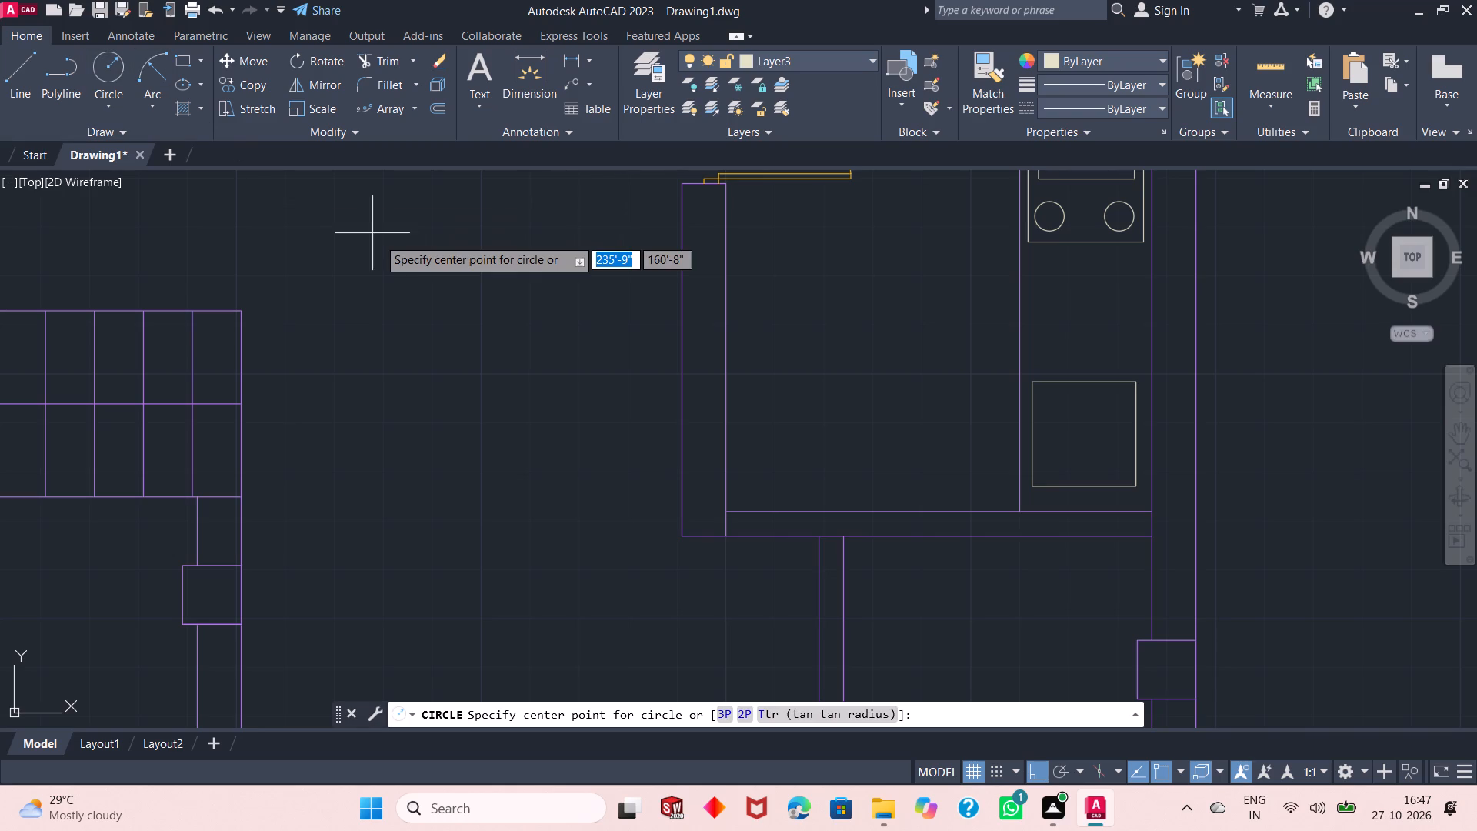
left_click(1085, 435)
left_click(1092, 426)
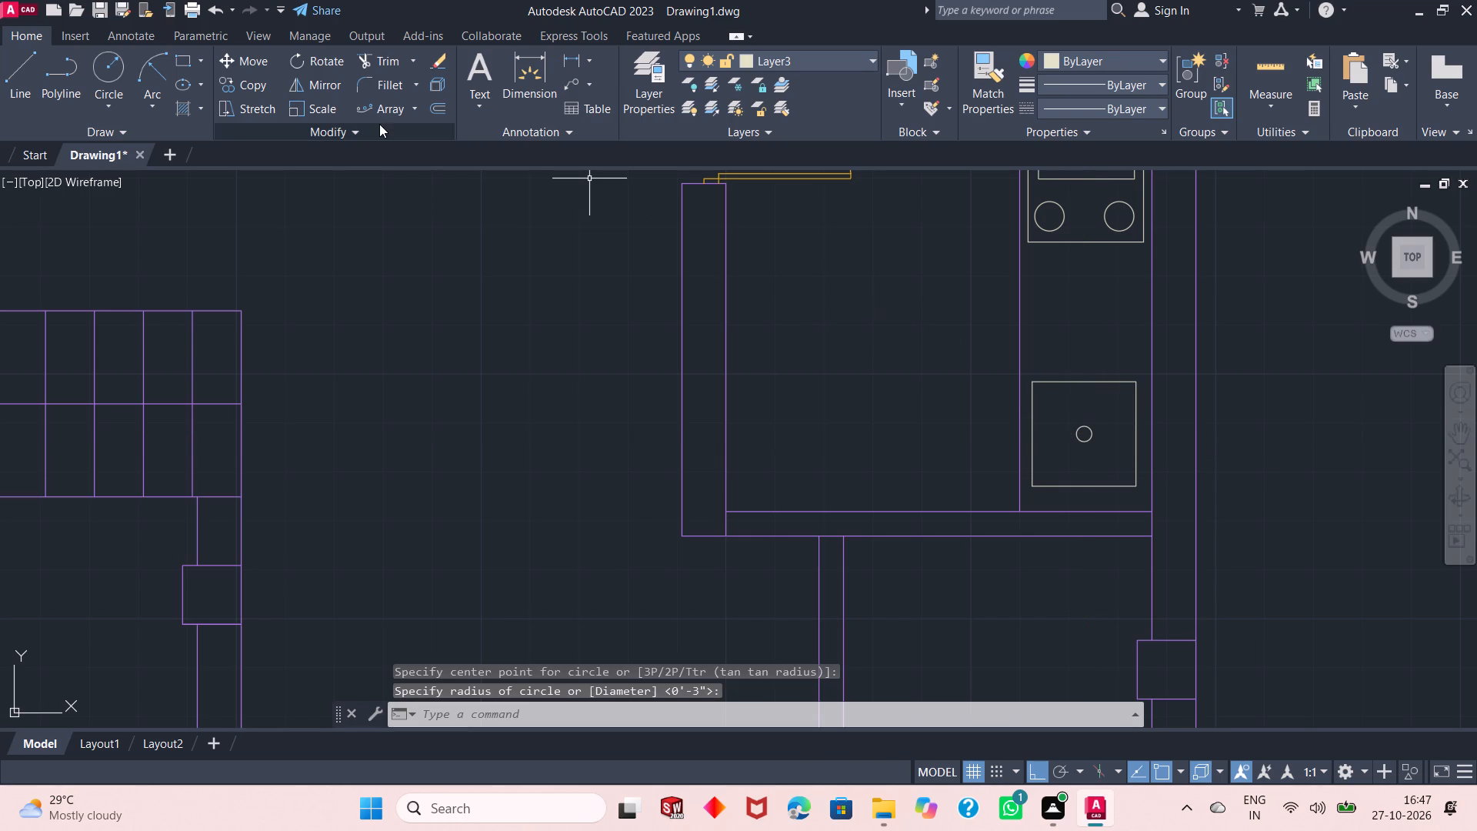
left_click(35, 75)
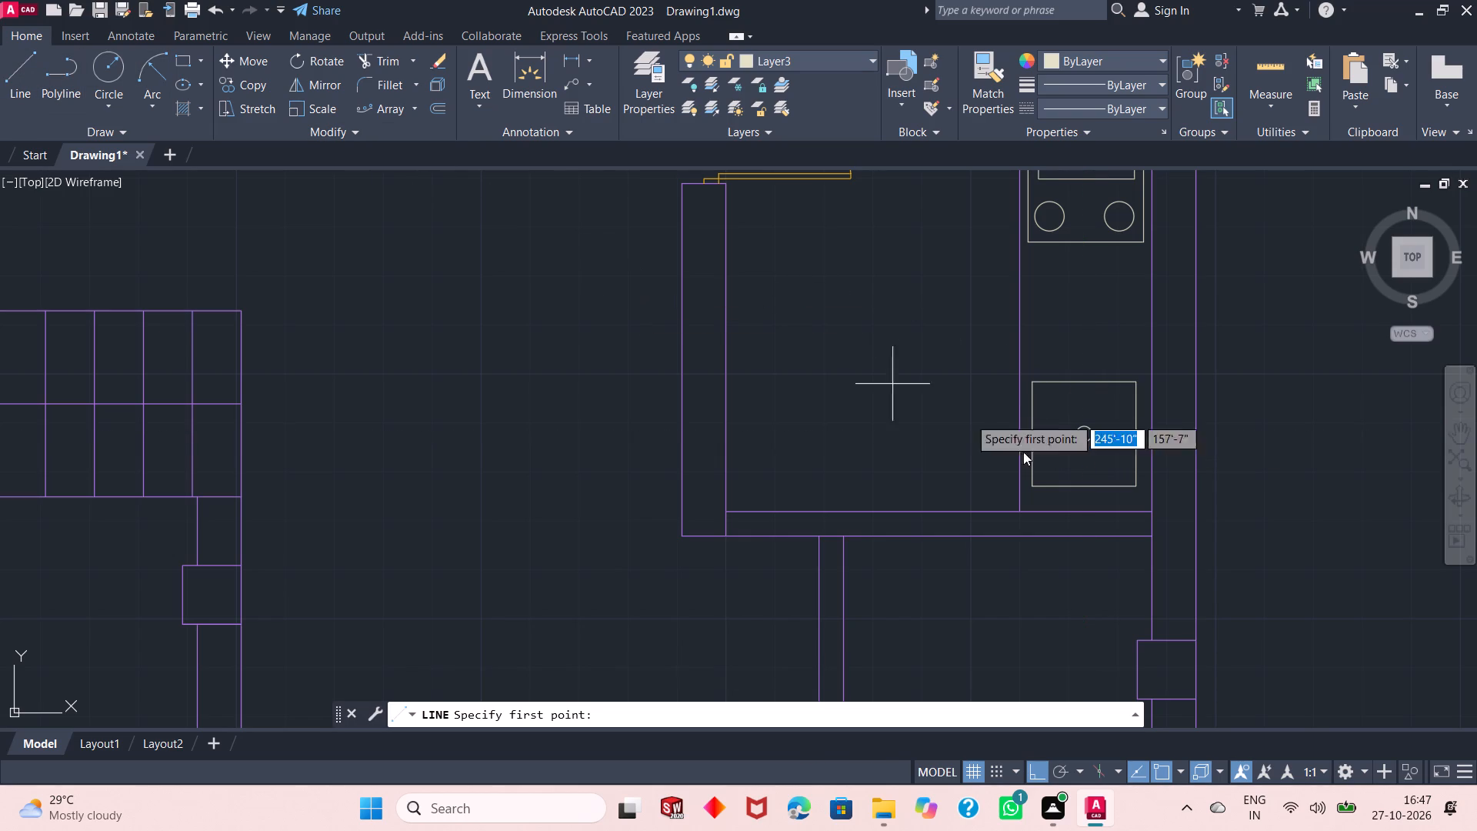
left_click(1083, 432)
left_click(1141, 434)
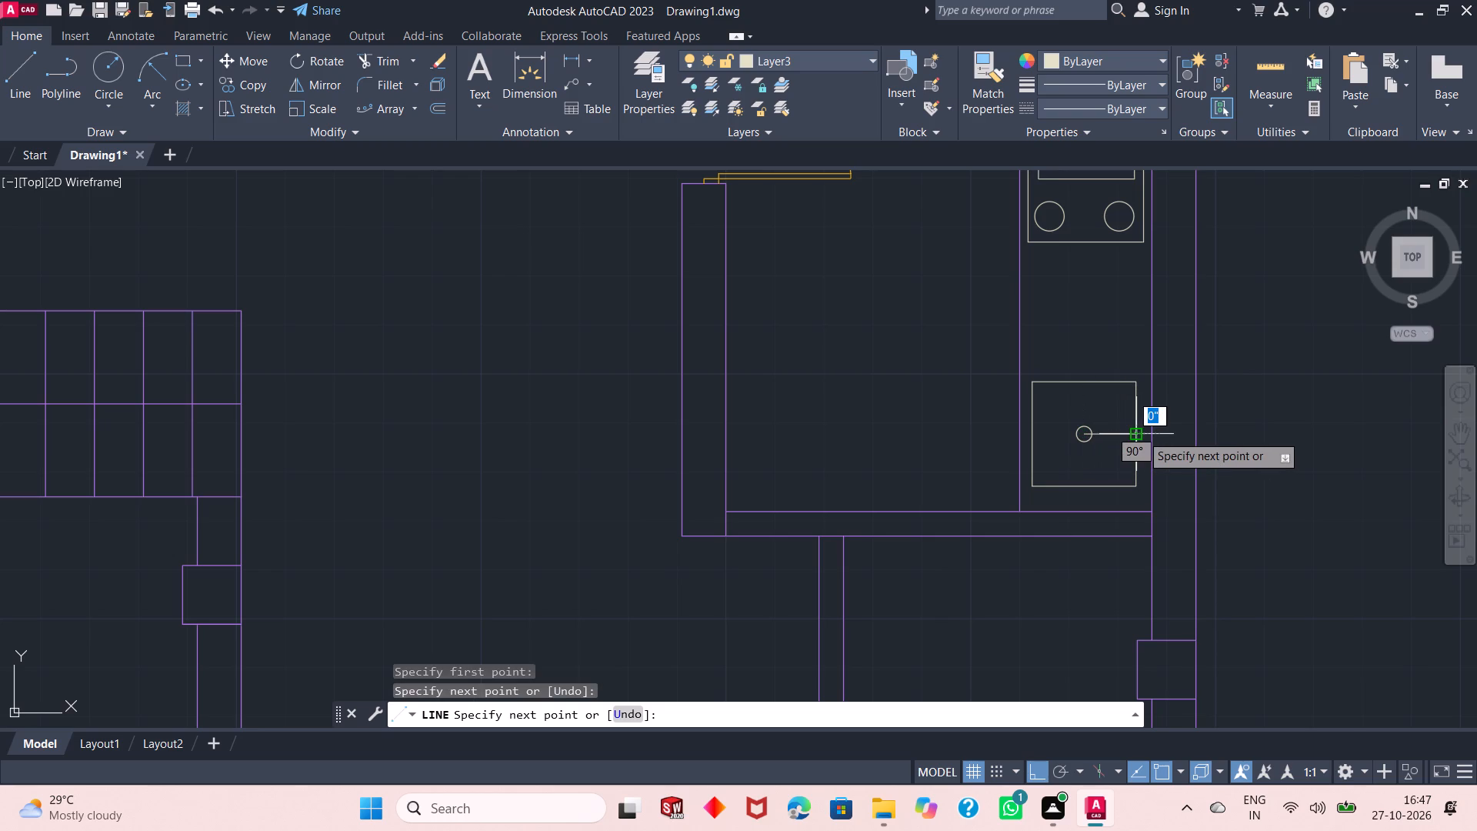
key("Return")
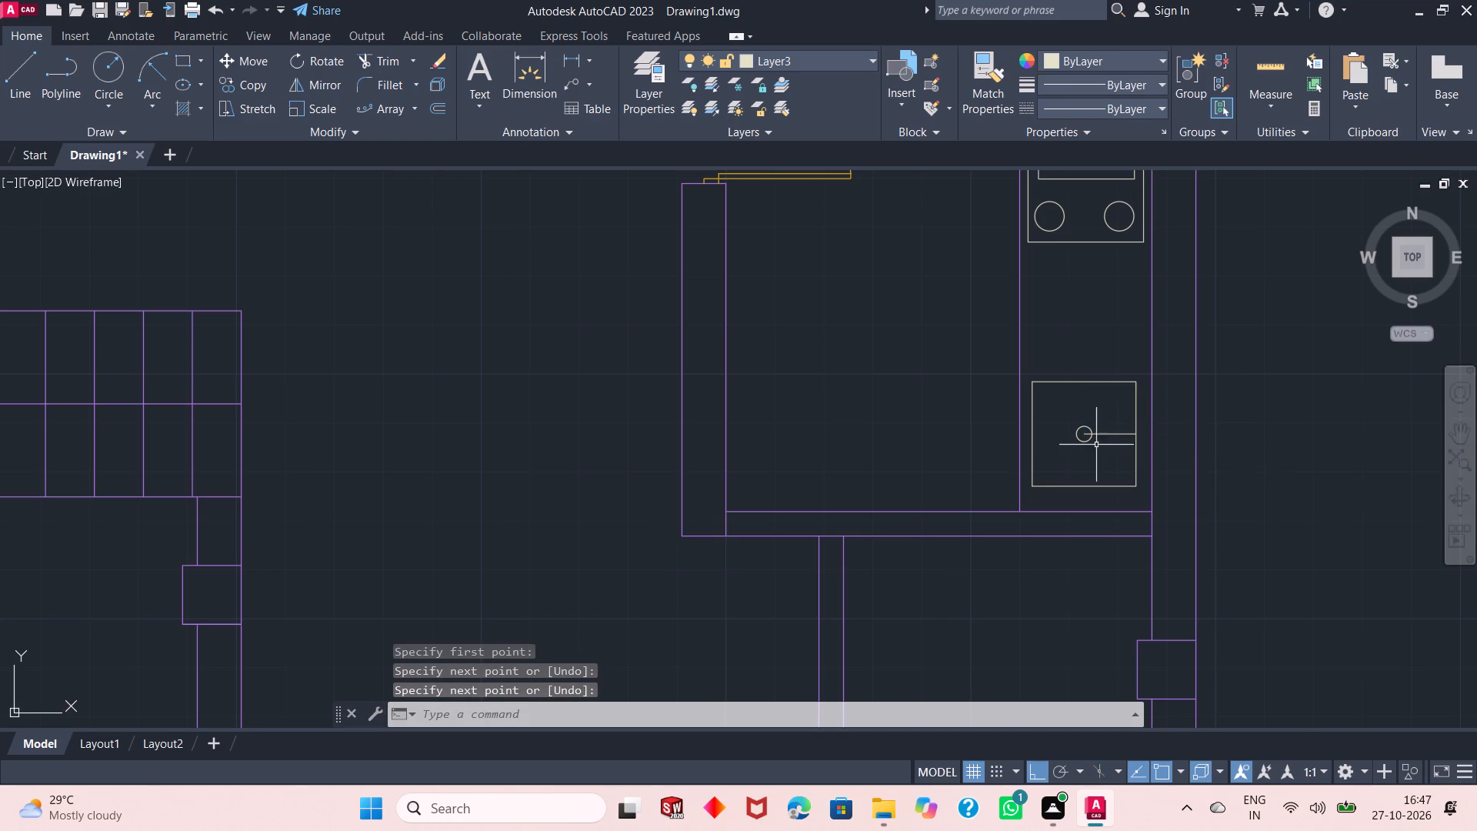
Change the colour of Layer1, which holds the walls and stairs, to white.
scroll(1035, 552, "down", 1, "ctrl")
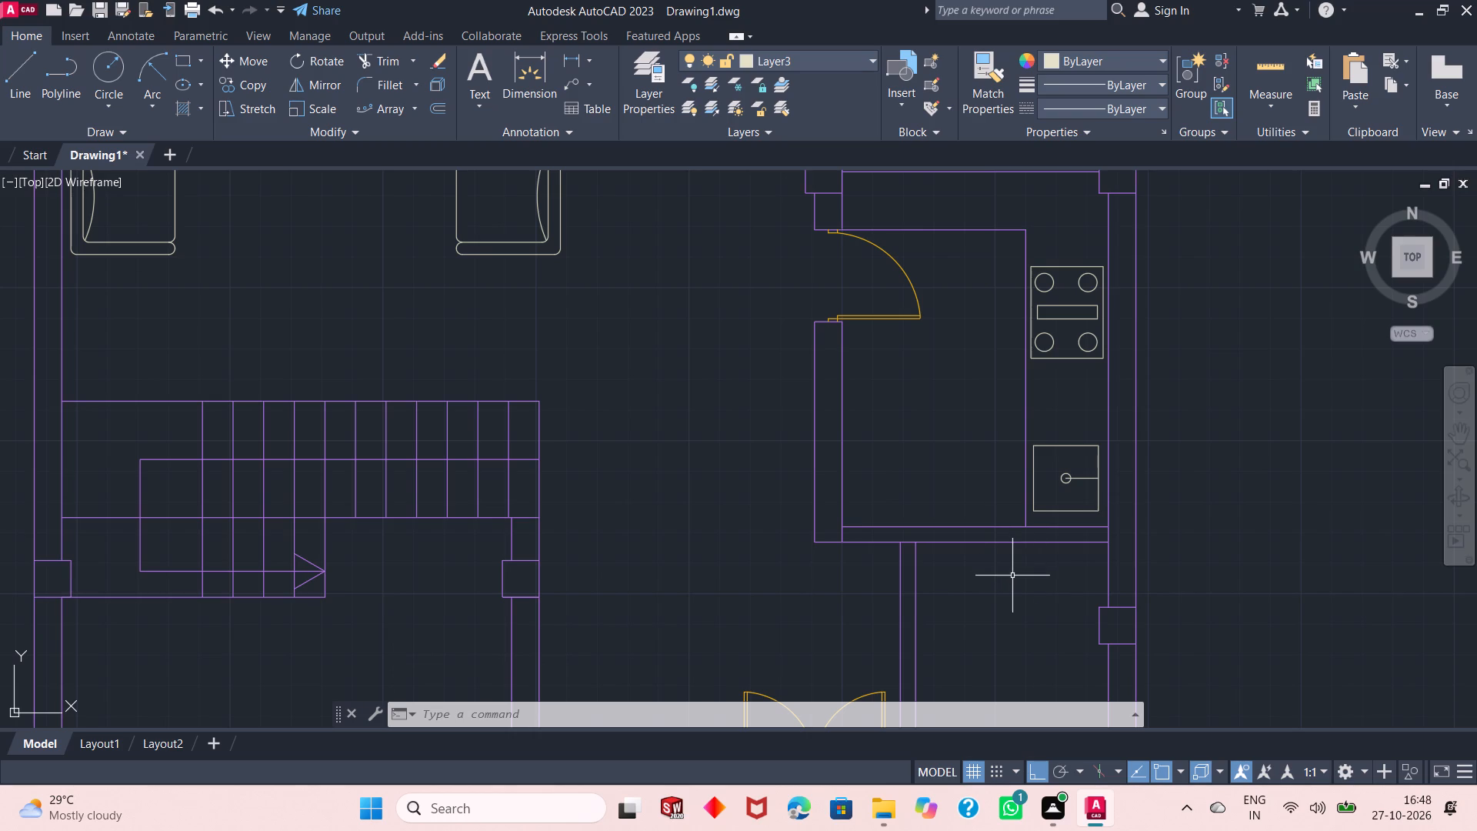
scroll(1012, 576, "down", 2, "ctrl")
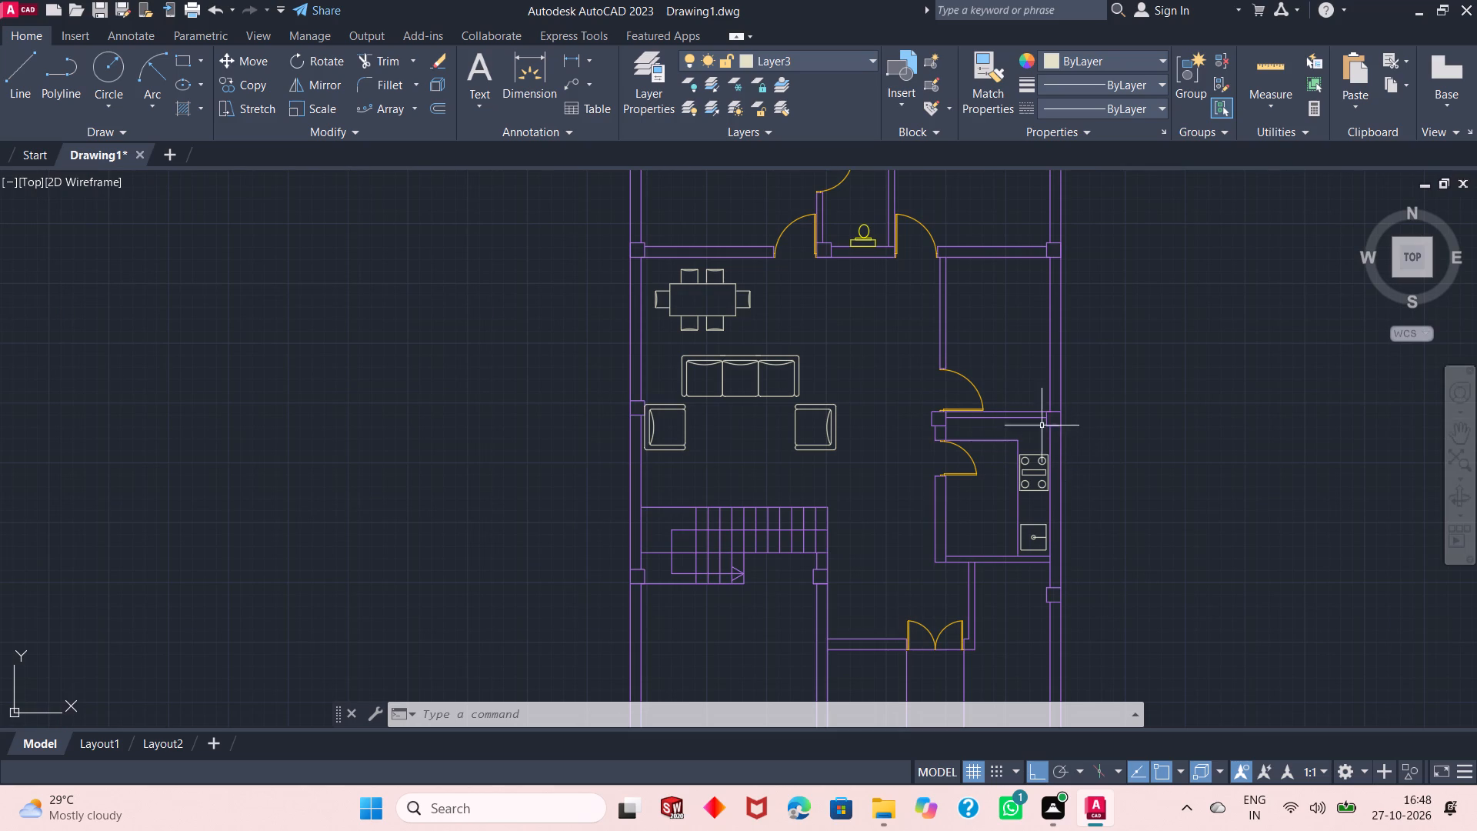
left_click(821, 64)
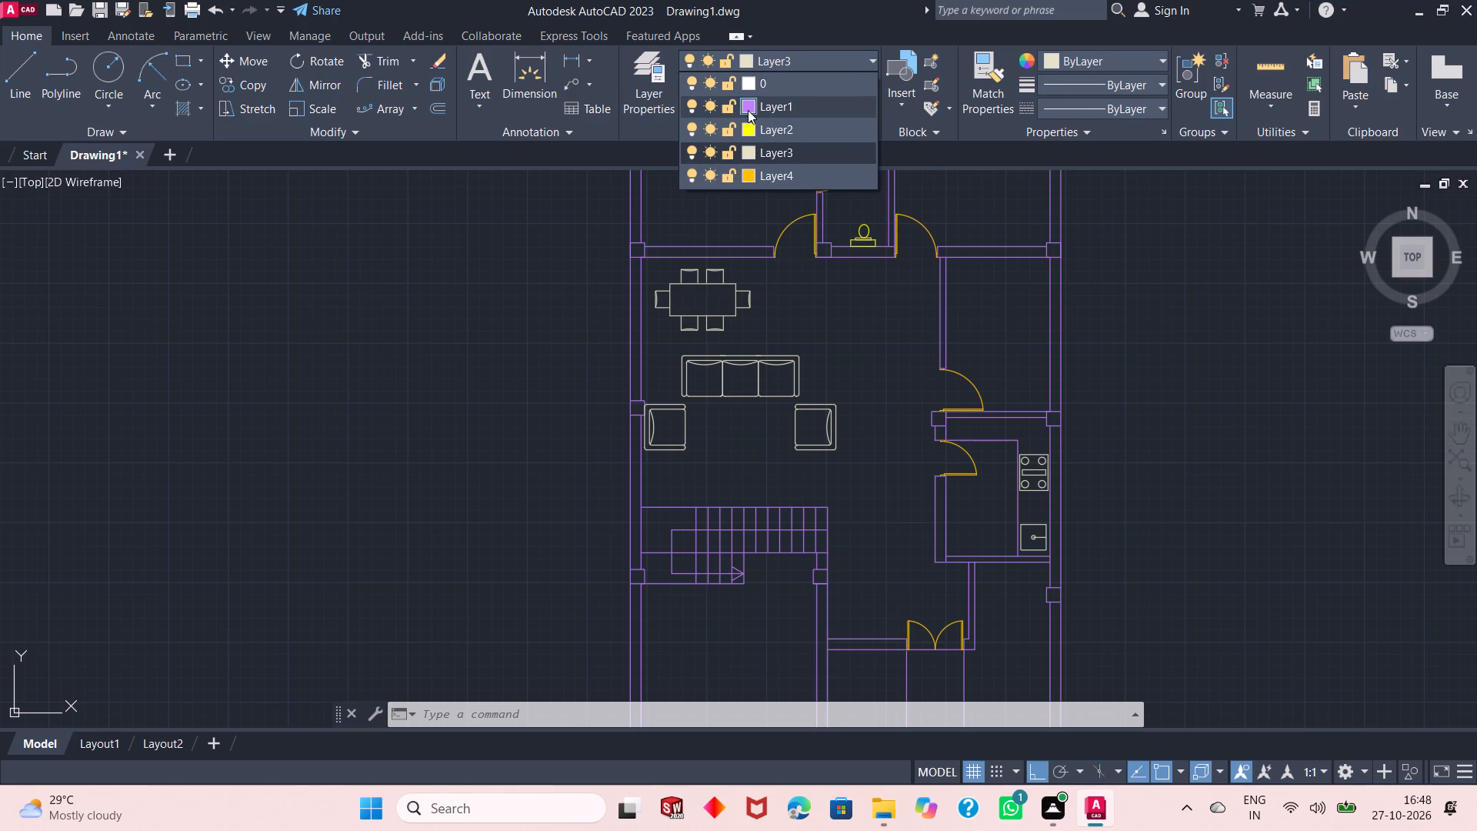
left_click(748, 110)
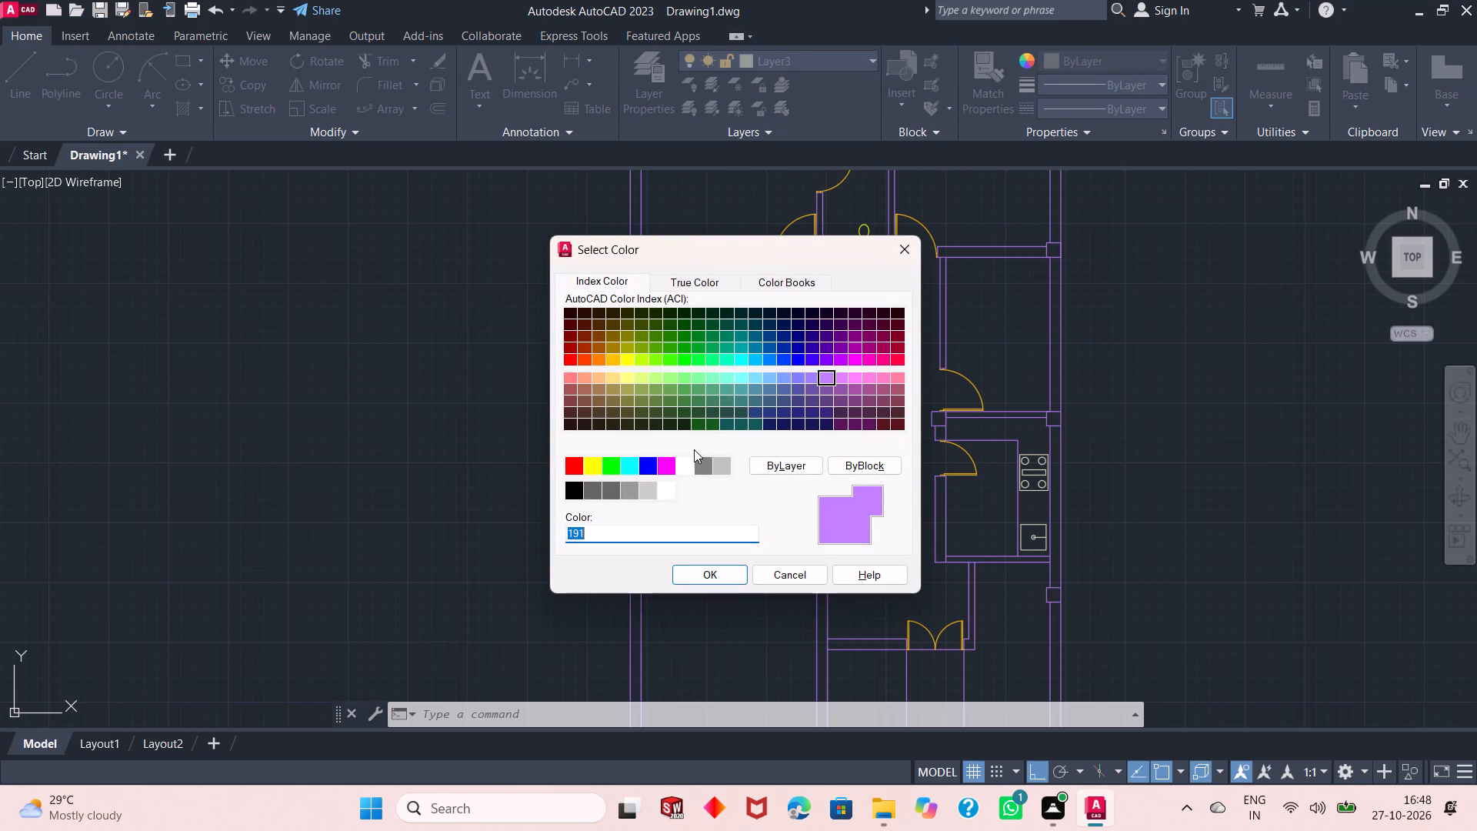
left_click(688, 466)
left_click(711, 585)
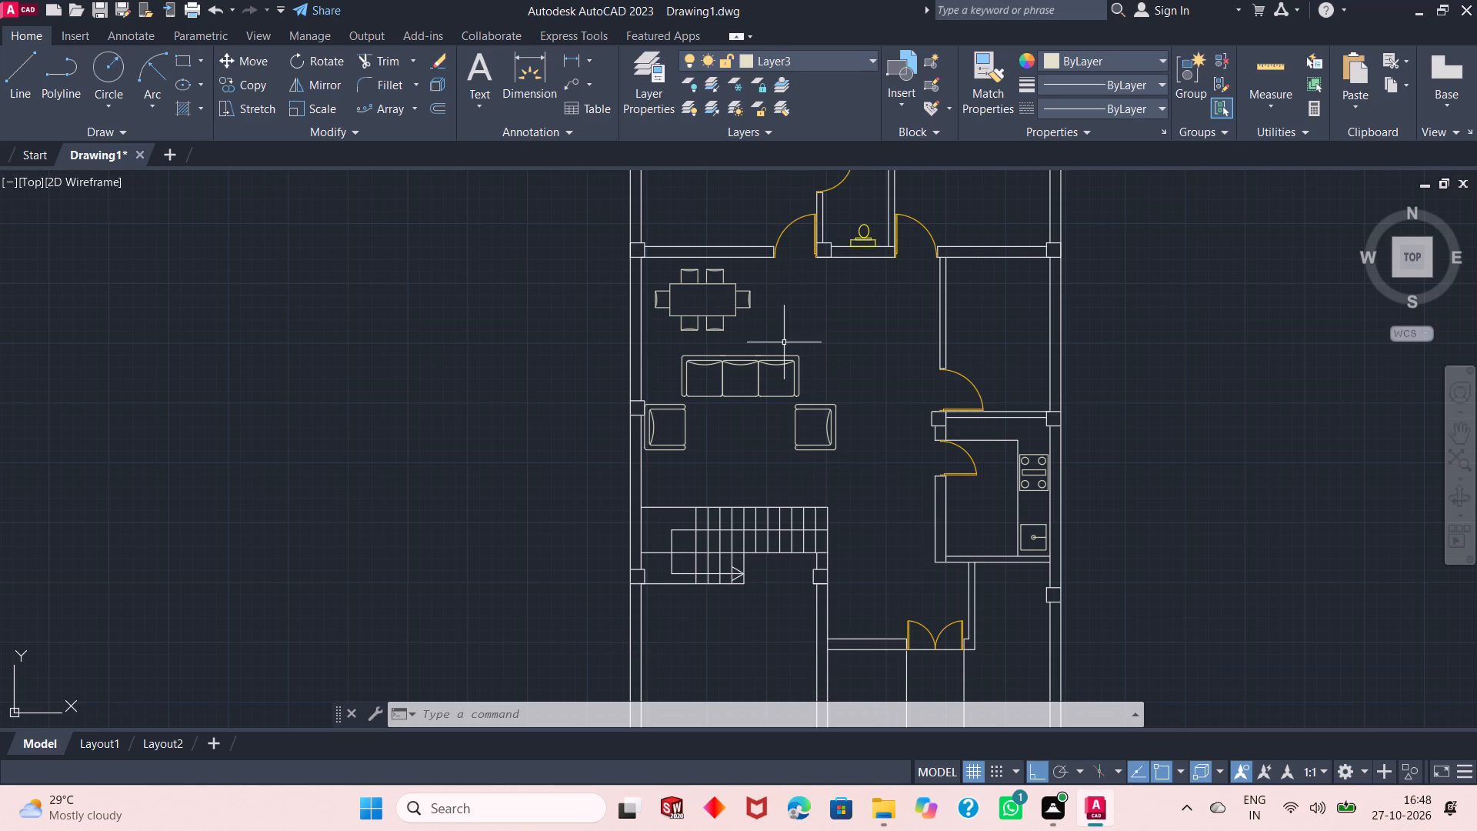
Change the colour of Layer3, which holds the furniture, to the brown true colour 130,114,79.
left_click(790, 62)
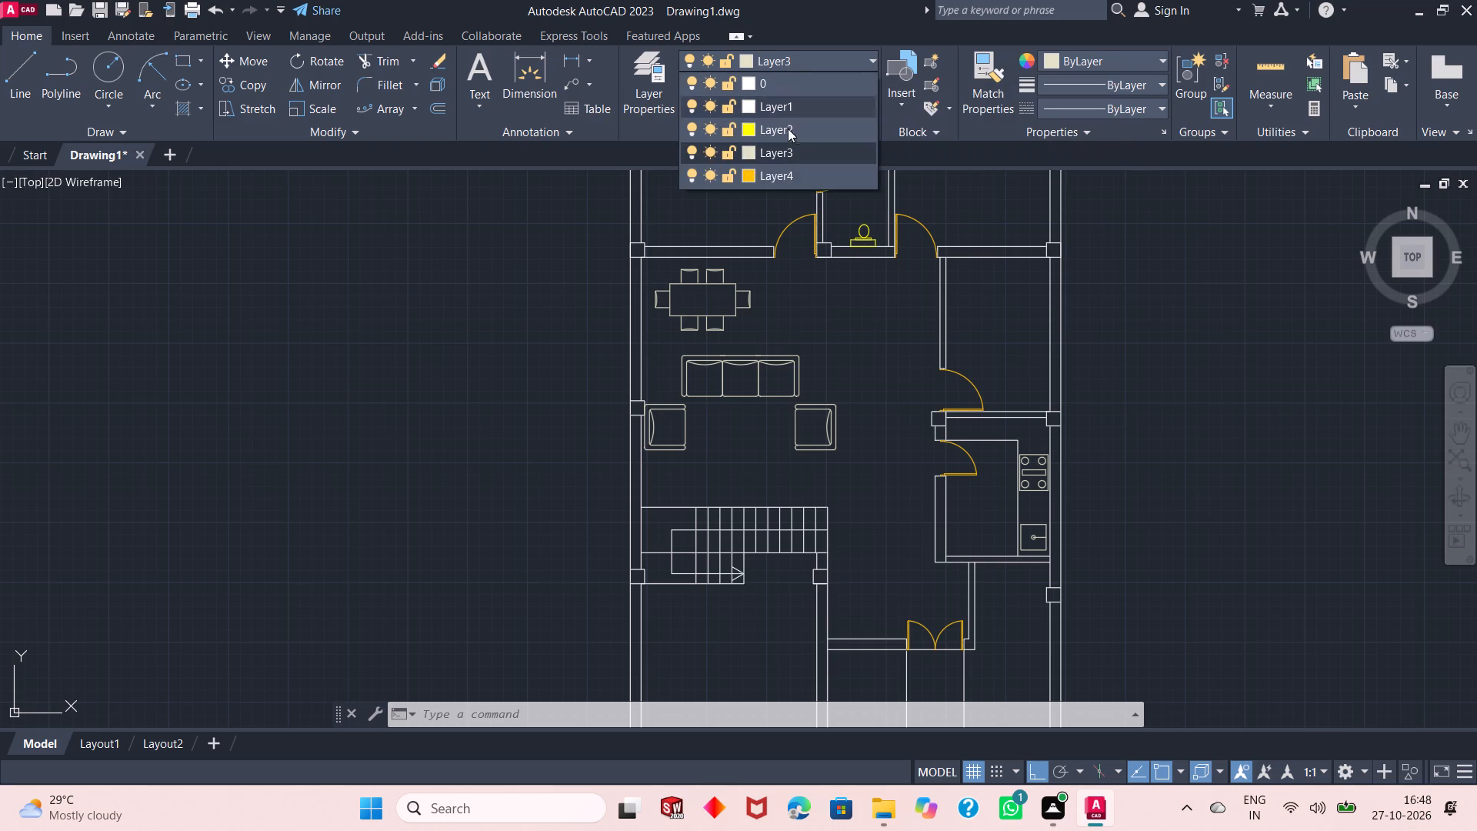
left_click(749, 153)
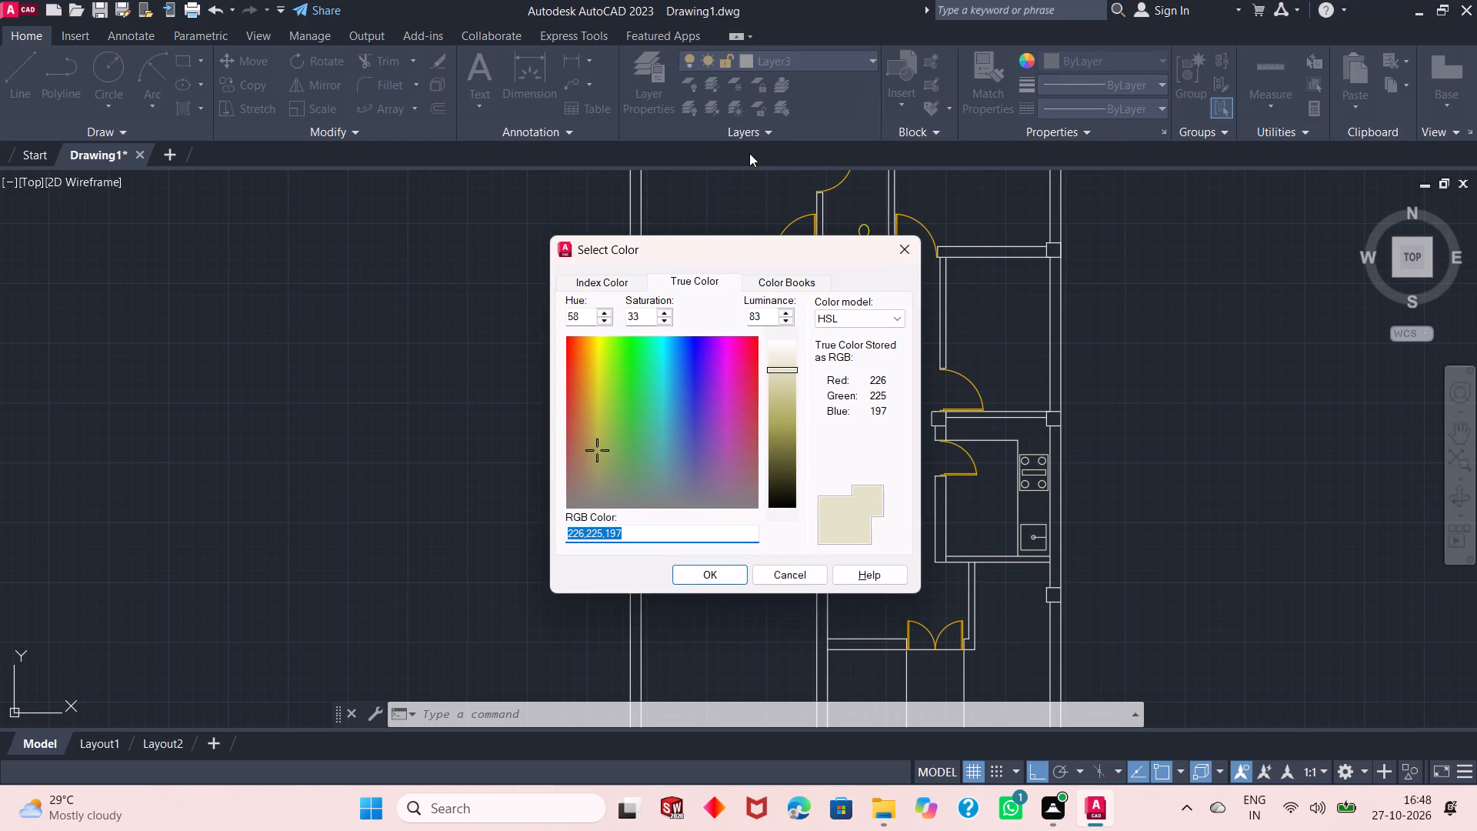
left_click(773, 452)
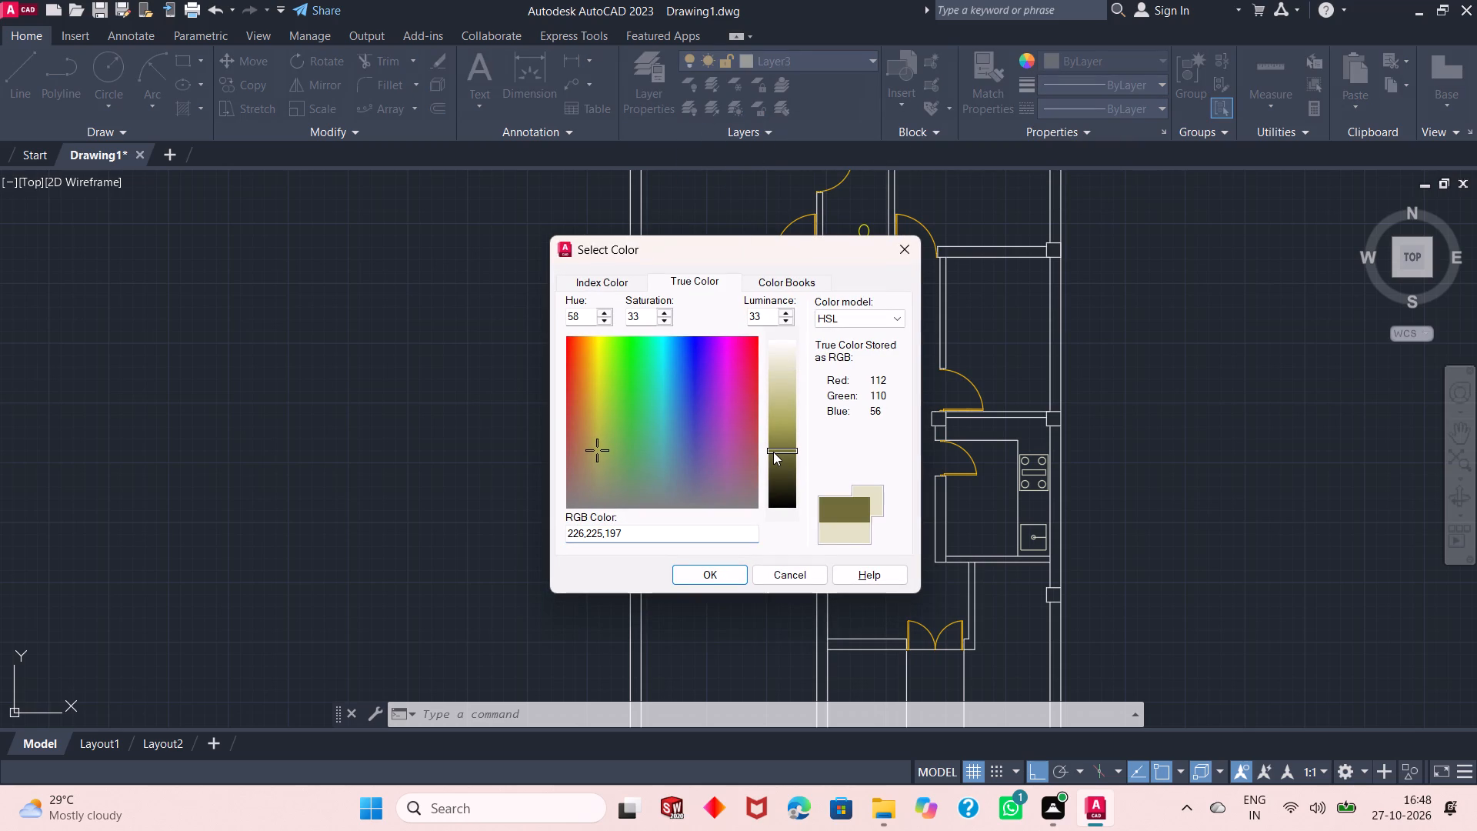
left_click(781, 463)
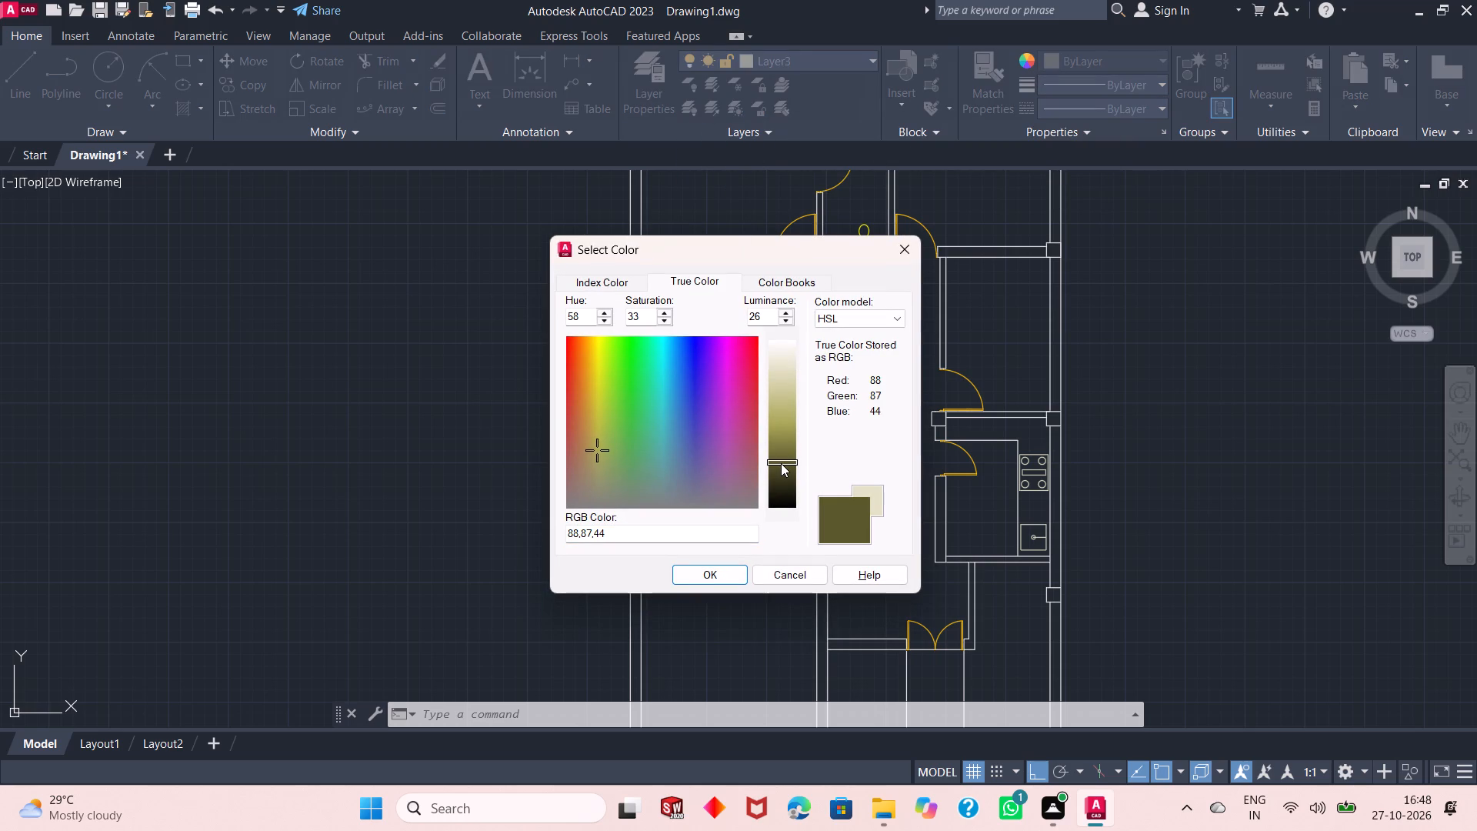
left_click(635, 285)
left_click(689, 285)
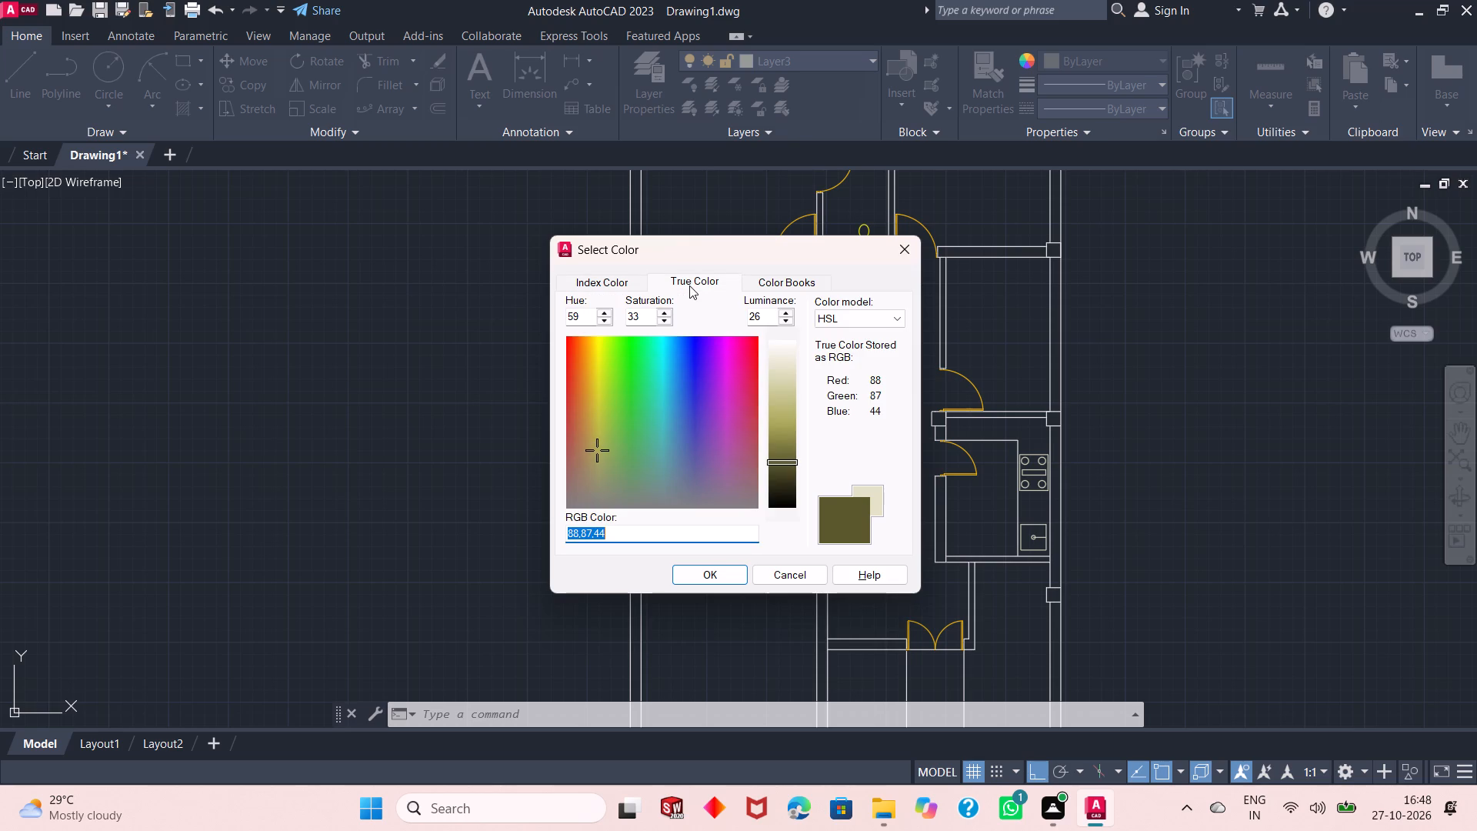
left_click(598, 473)
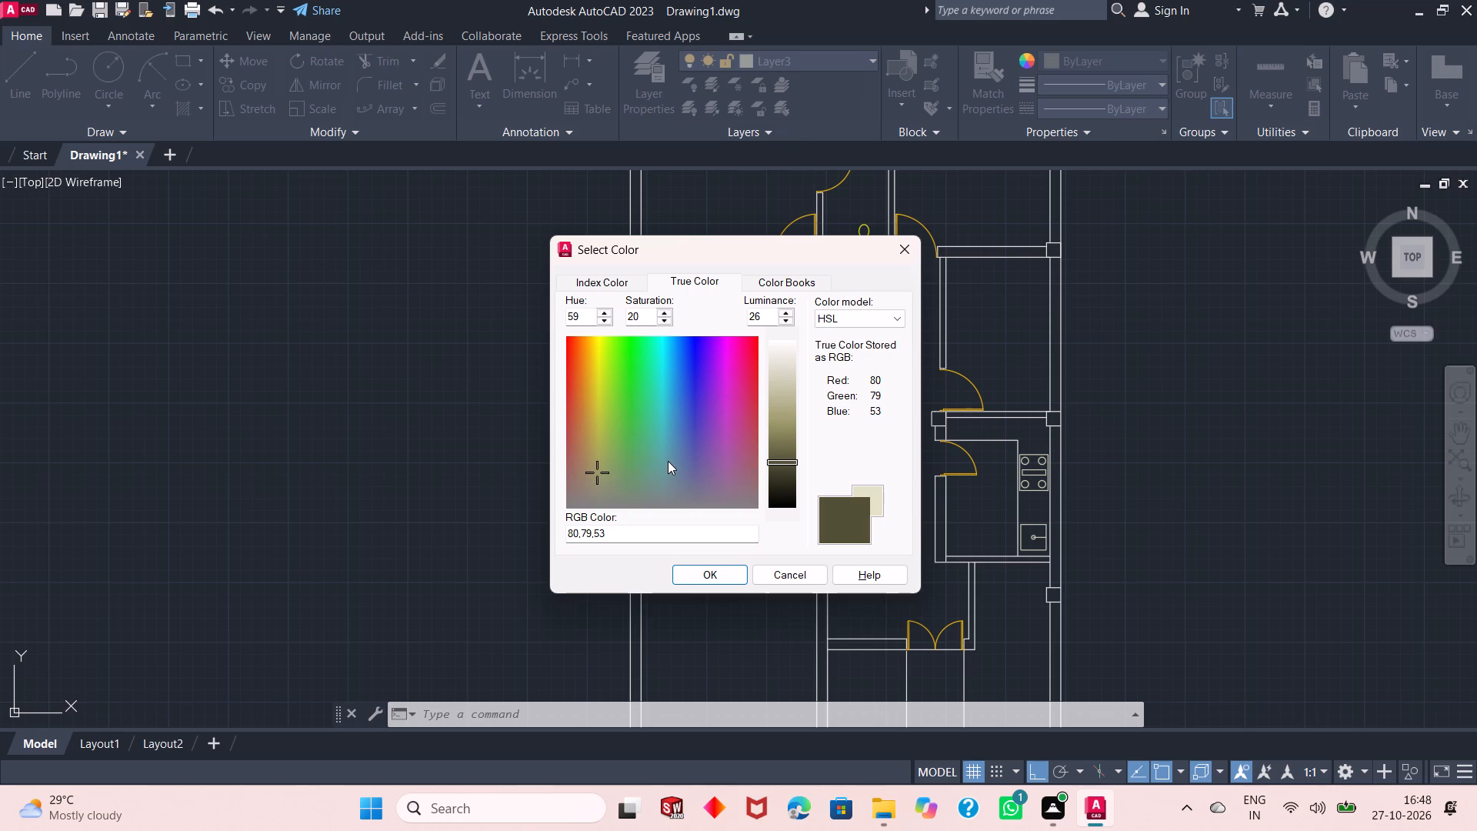
left_click(590, 472)
left_click(594, 477)
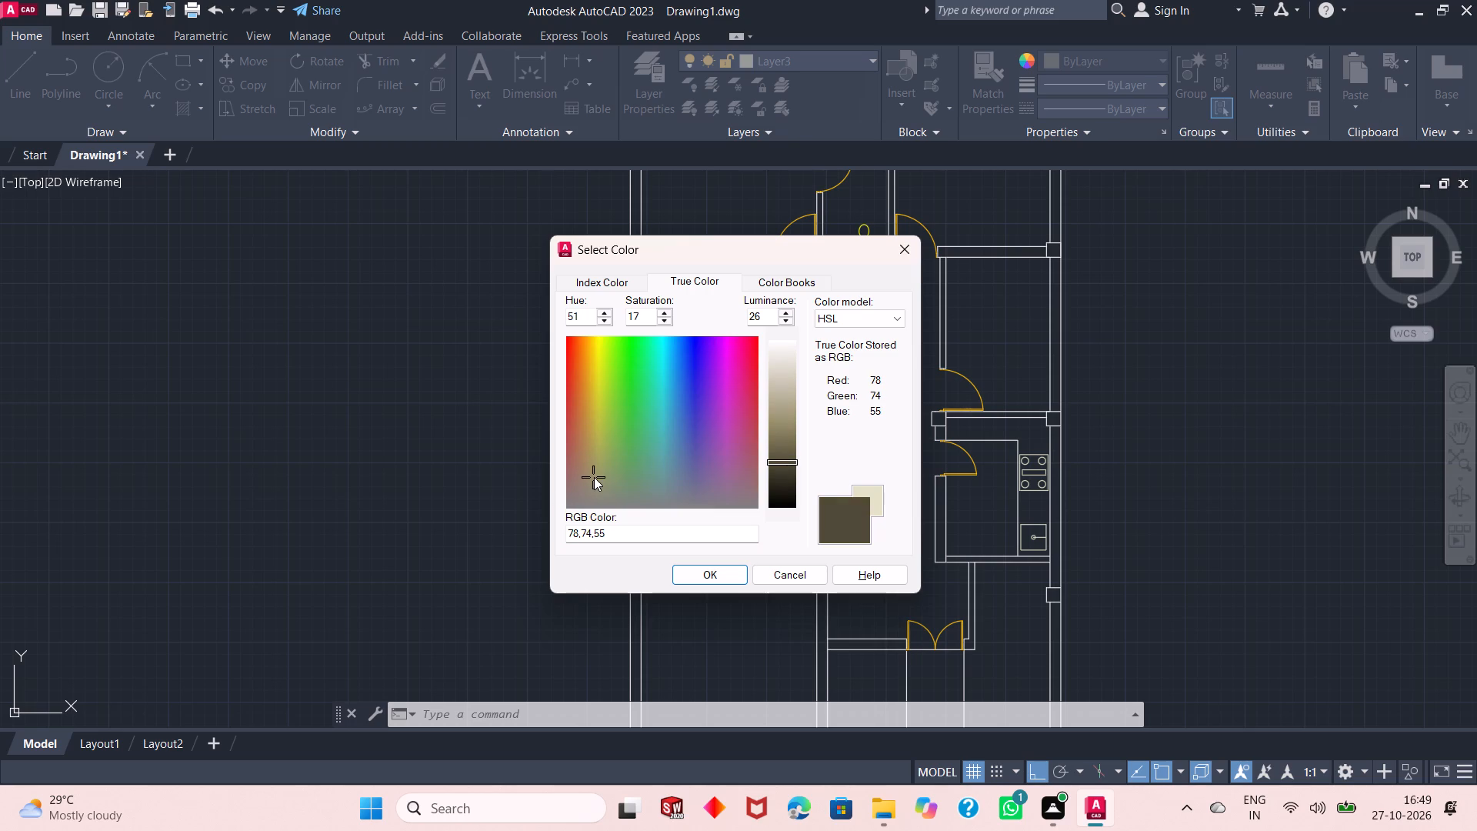
left_click(603, 478)
left_click(597, 496)
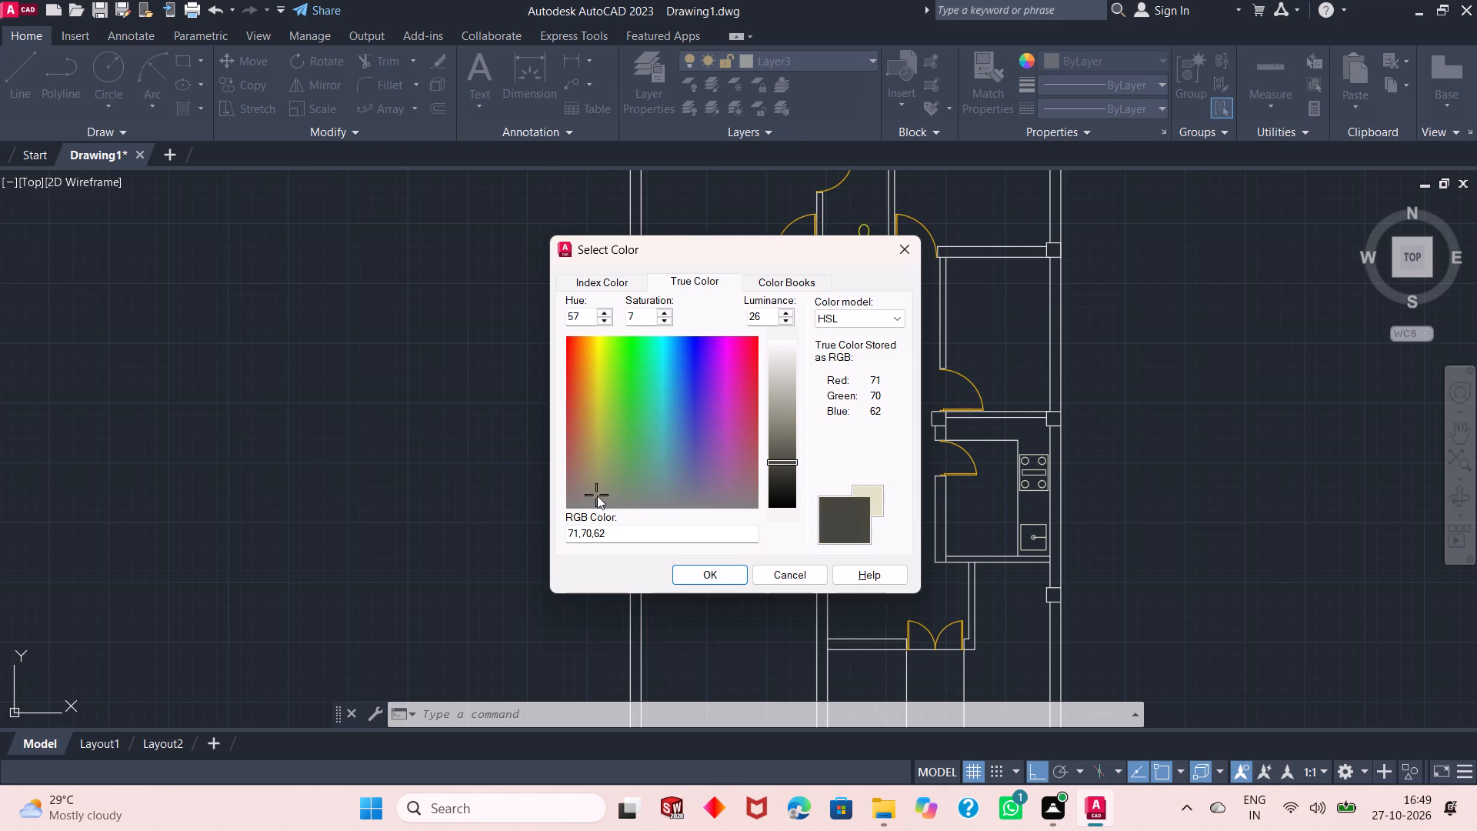
left_click(595, 486)
left_click(600, 475)
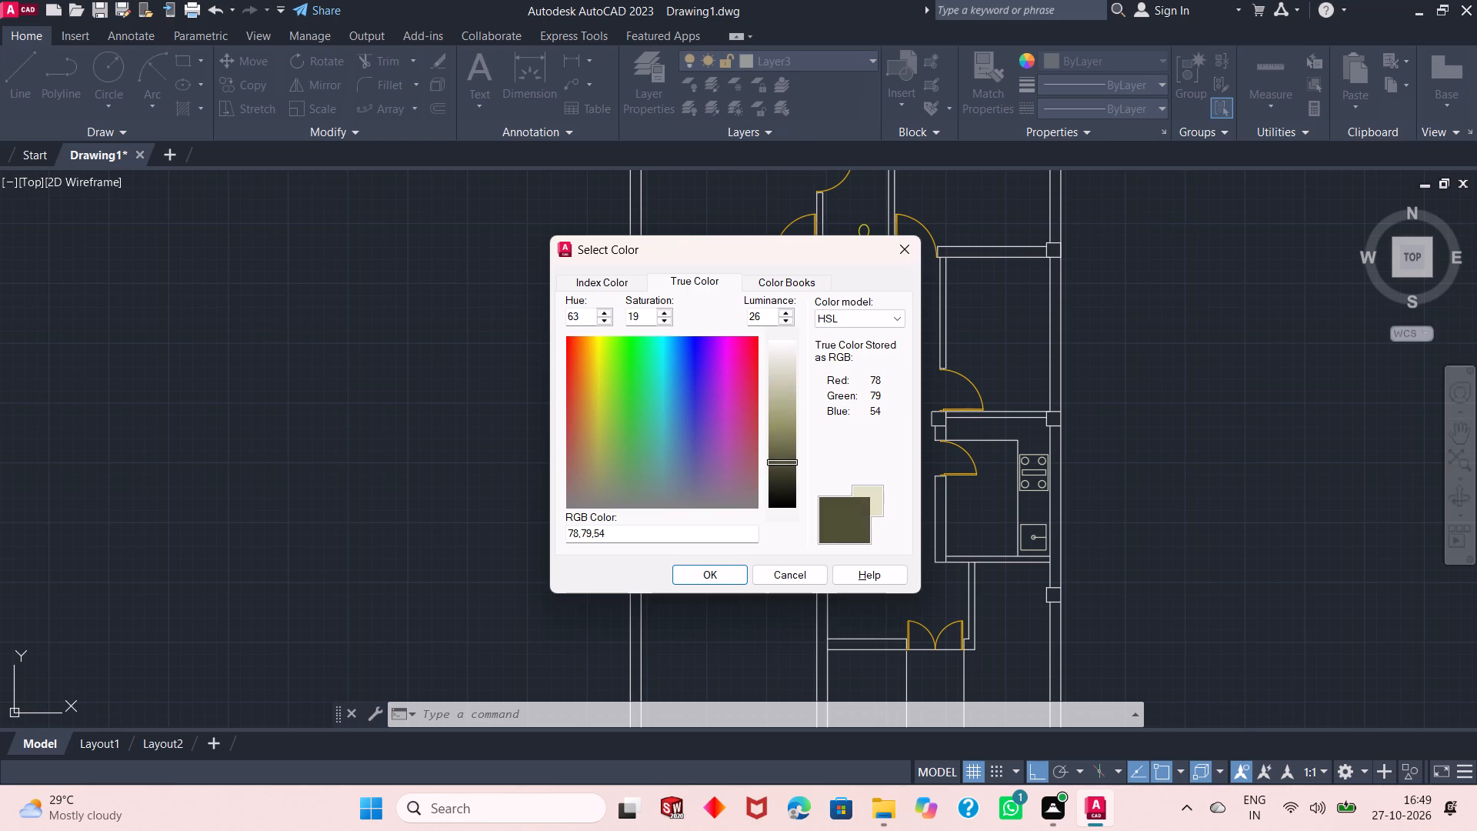
left_click(604, 471)
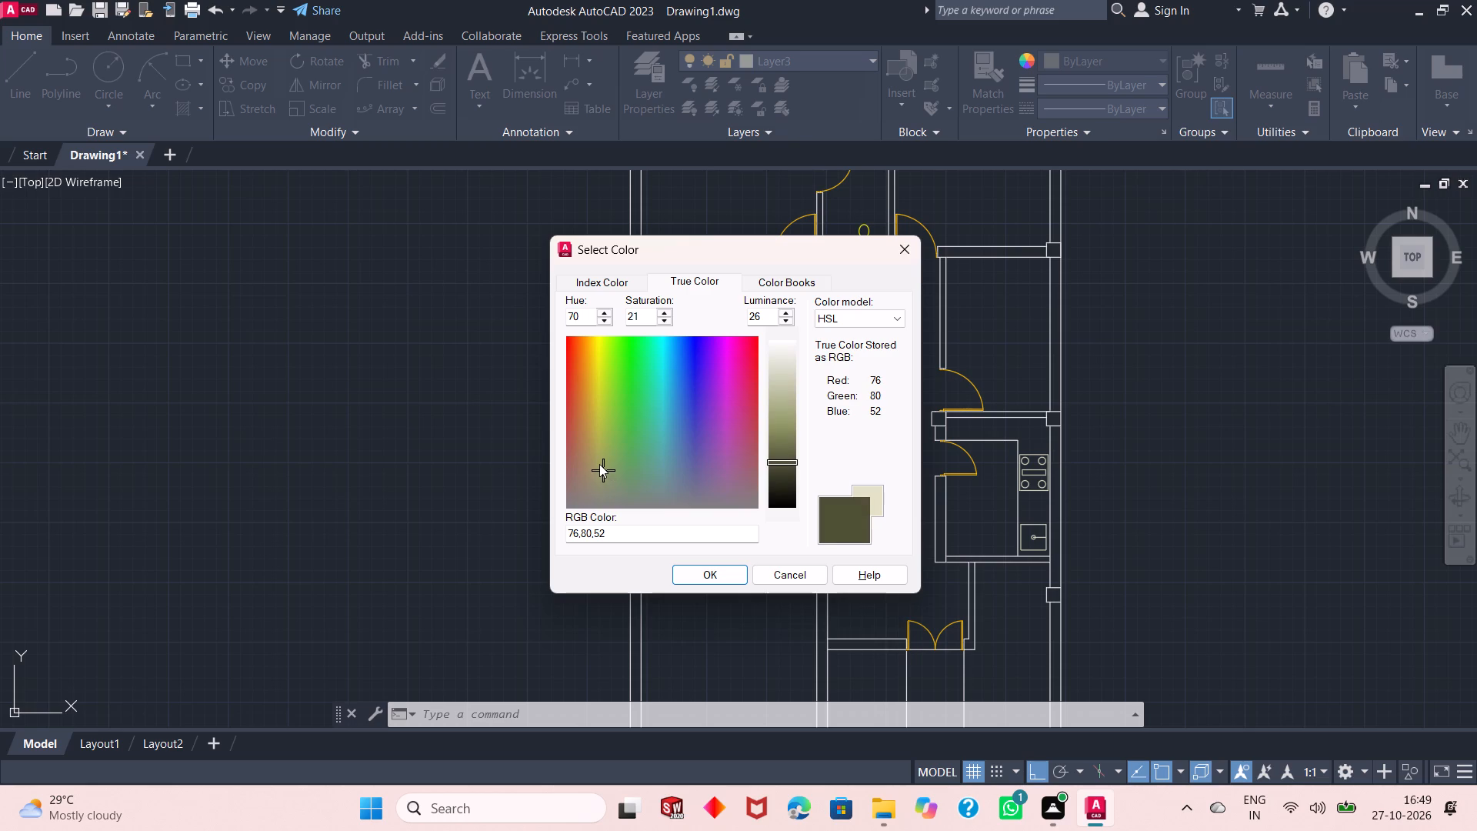
left_click(599, 464)
left_click(588, 466)
left_click(784, 444)
left_click(784, 447)
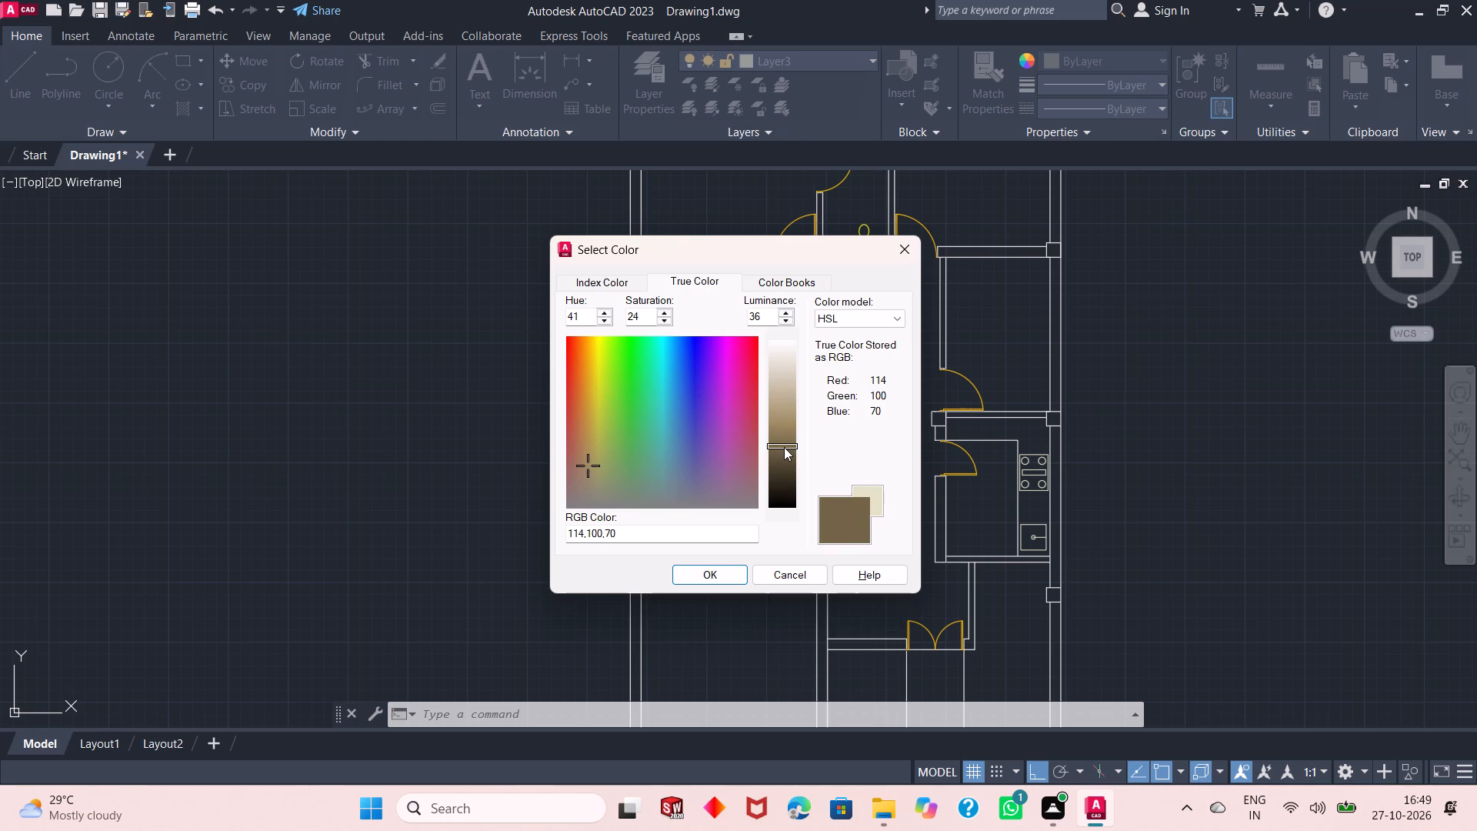
left_click(785, 439)
left_click(607, 286)
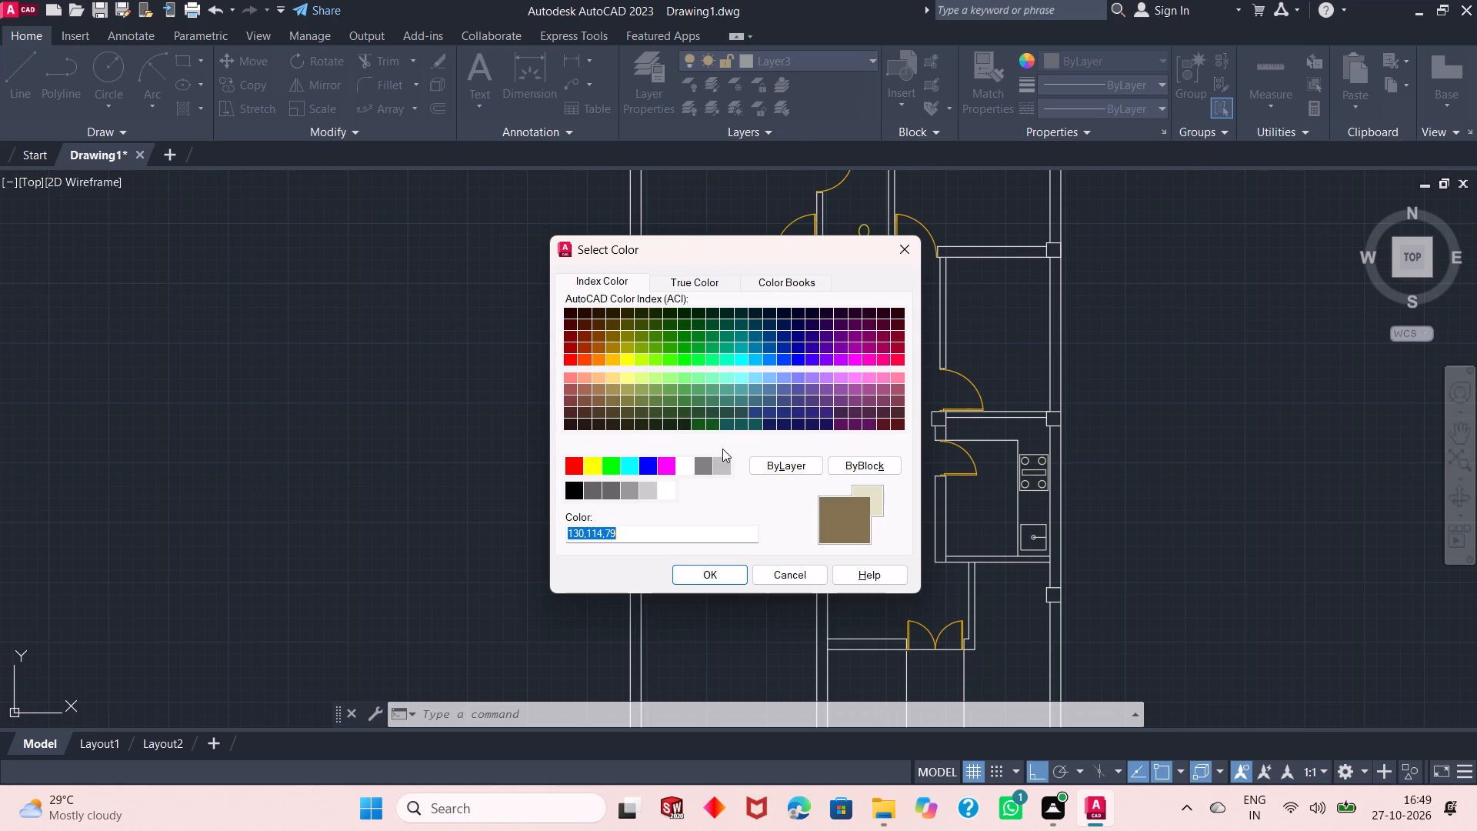
left_click(719, 576)
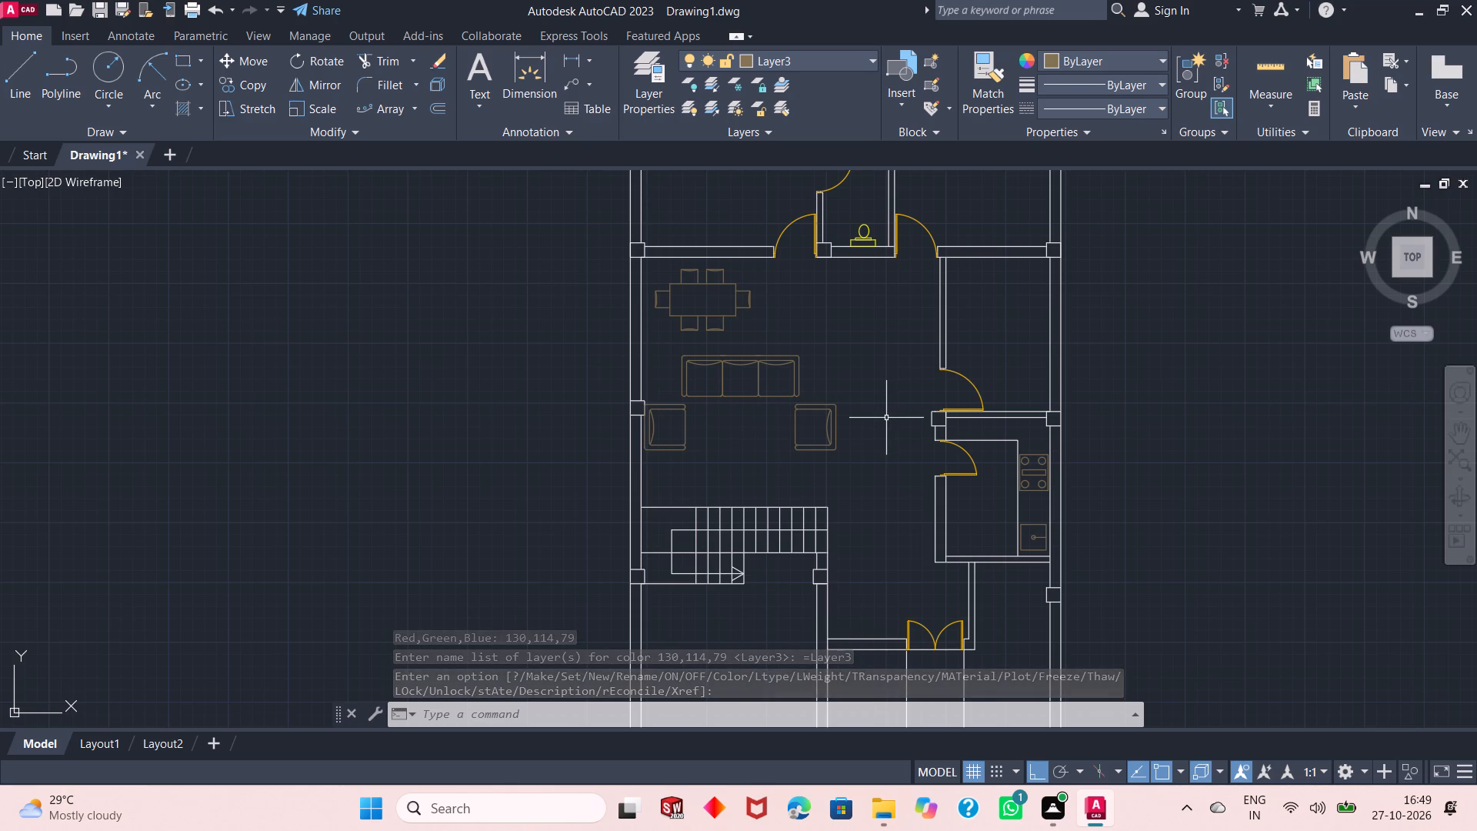
Create a new layer after Layer4 with light cyan index colour 131 and make it the current layer.
scroll(874, 440, "down", 2, "ctrl")
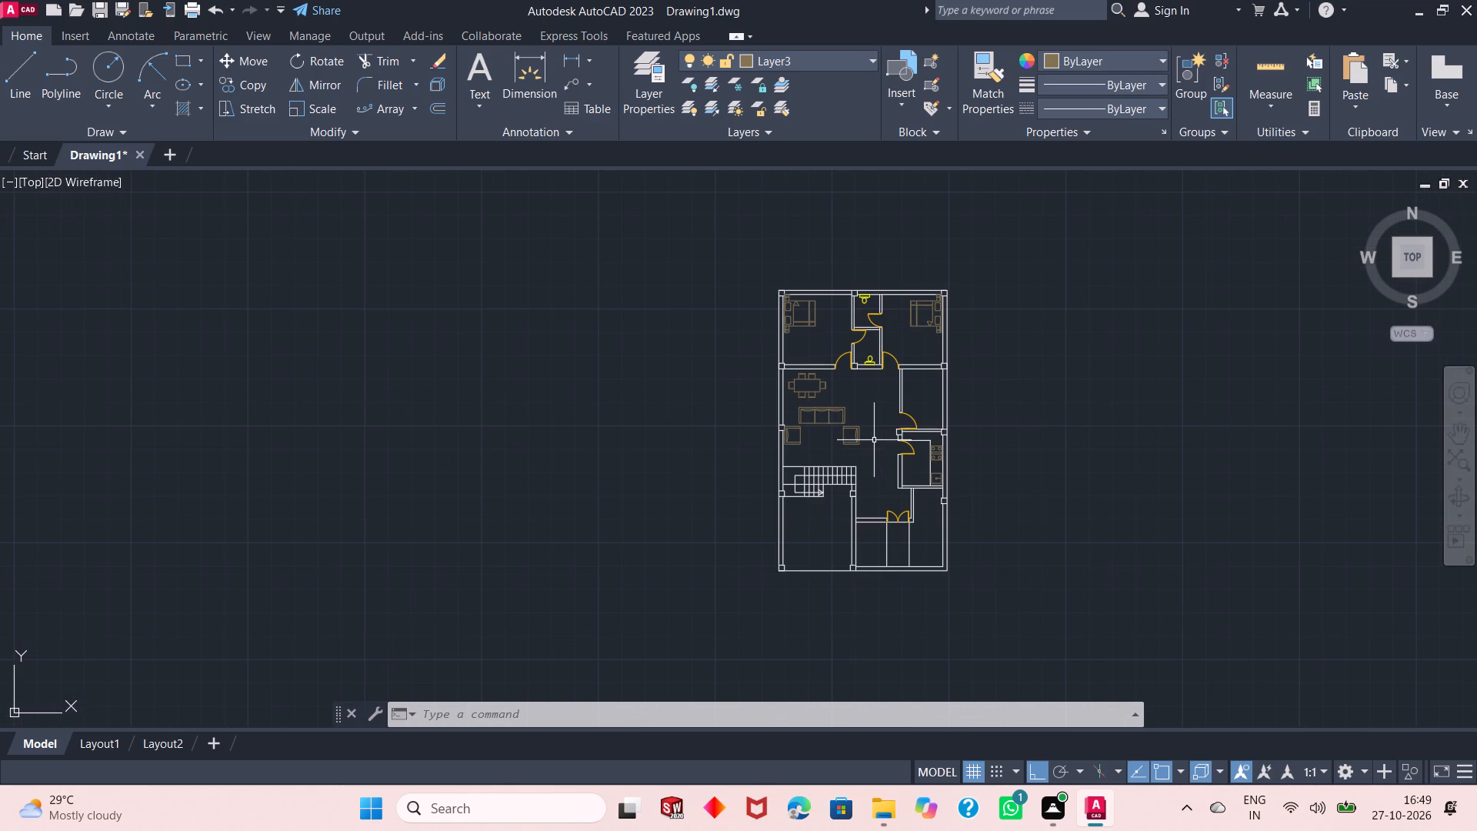
scroll(859, 391, "up", 1, "ctrl")
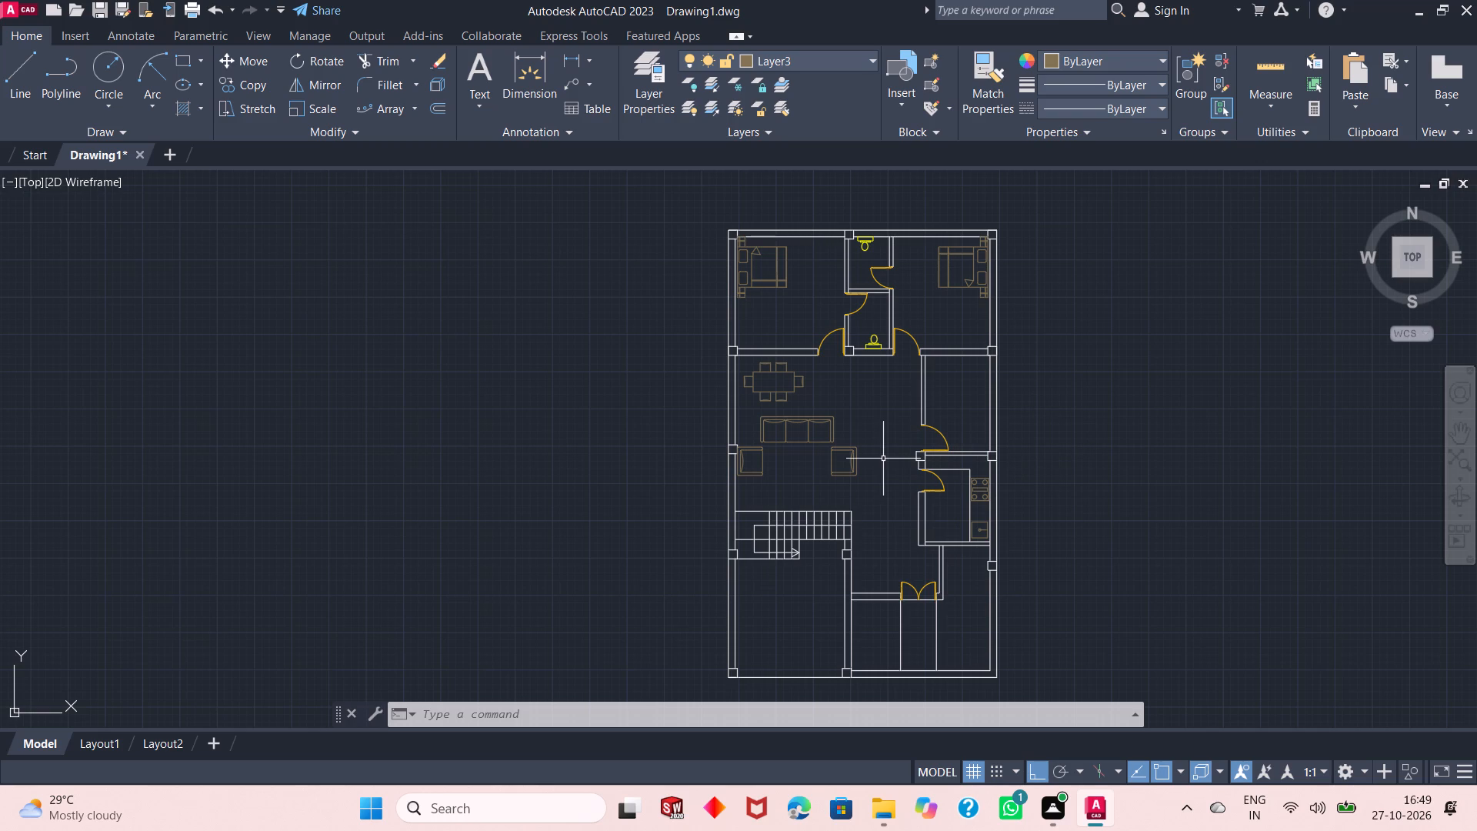
left_click(812, 58)
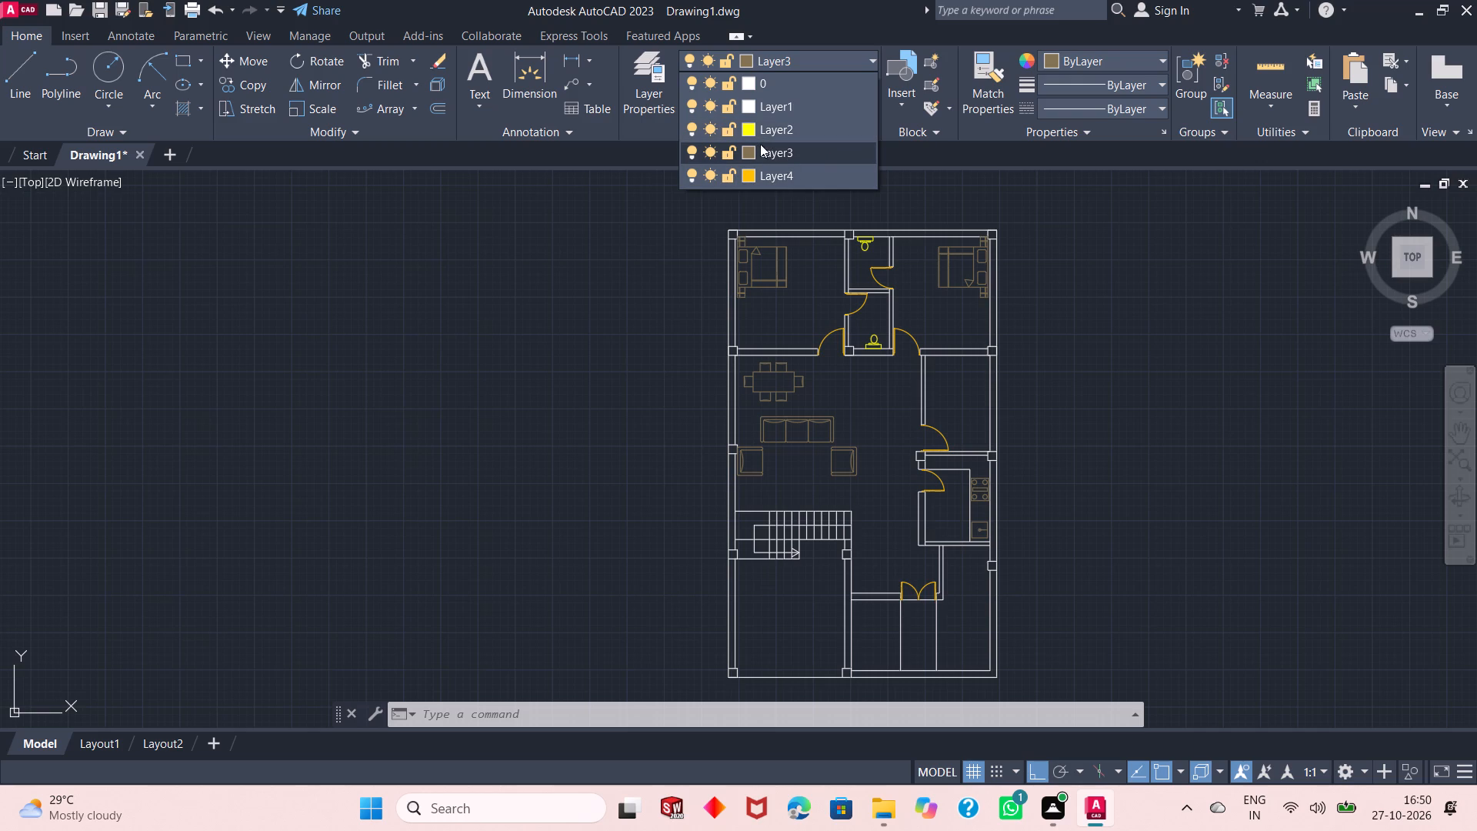
left_click(779, 67)
left_click(656, 92)
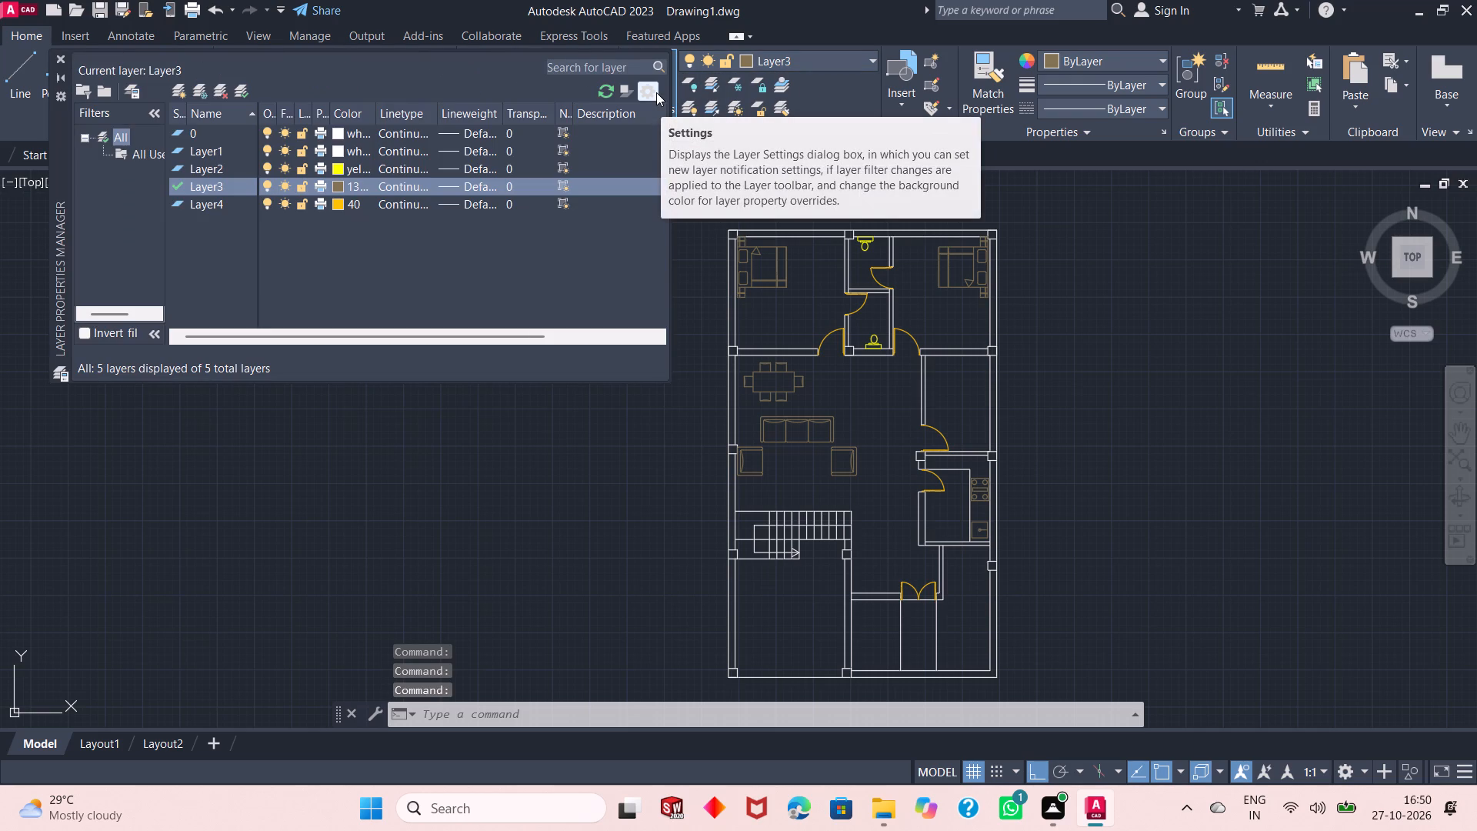
left_click(205, 198)
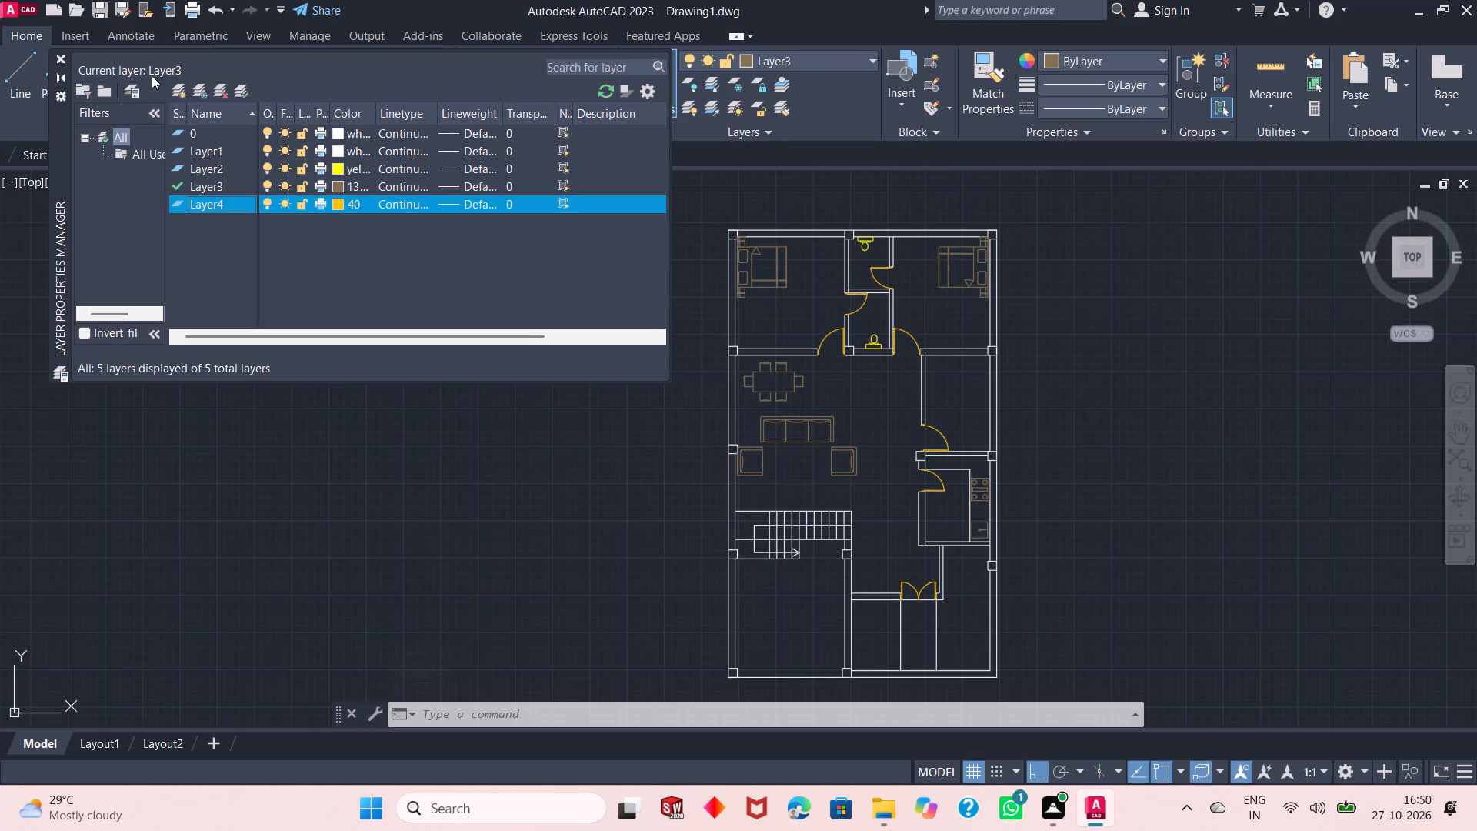
left_click(179, 85)
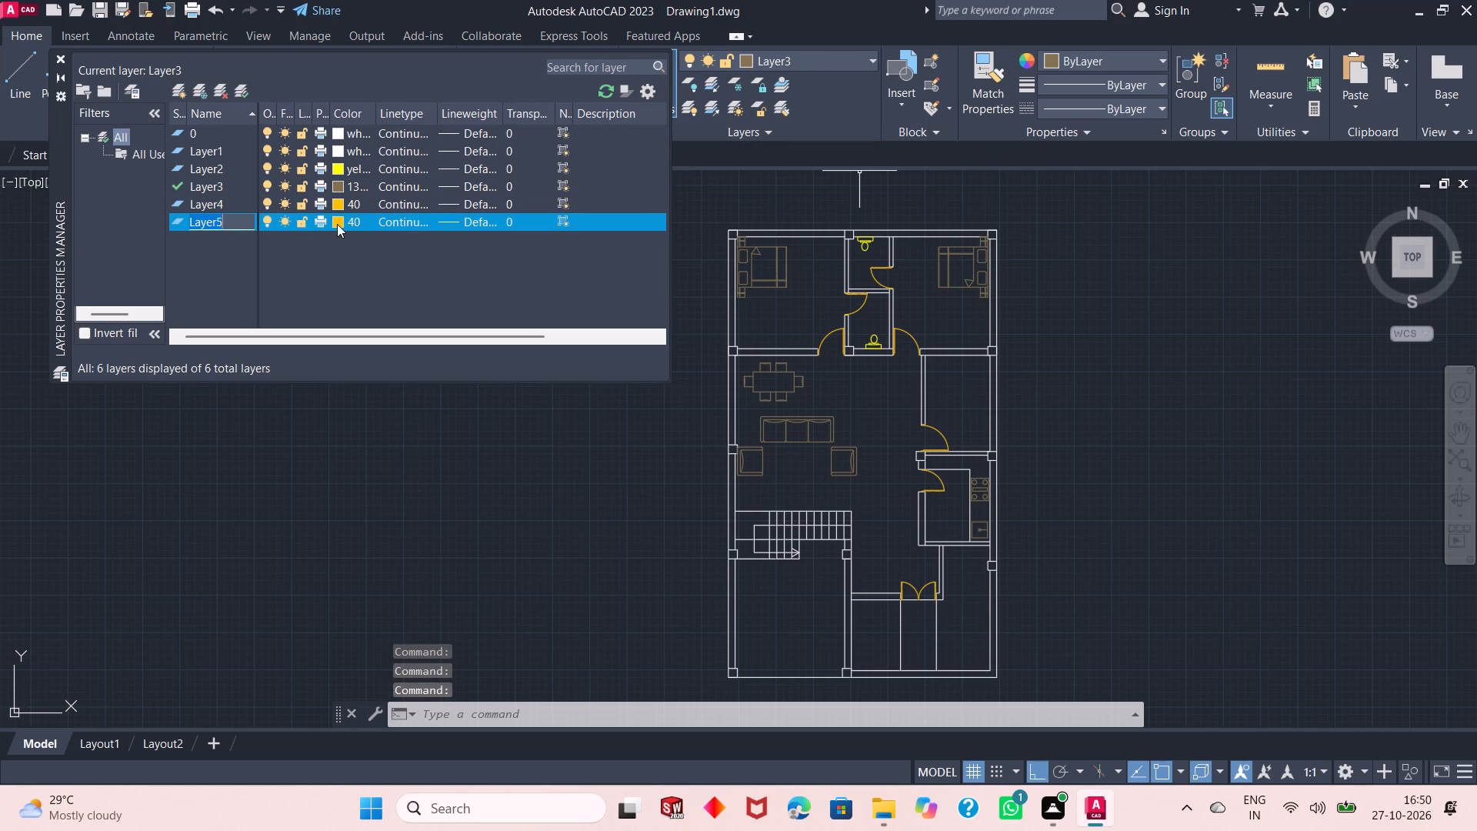
left_click(337, 224)
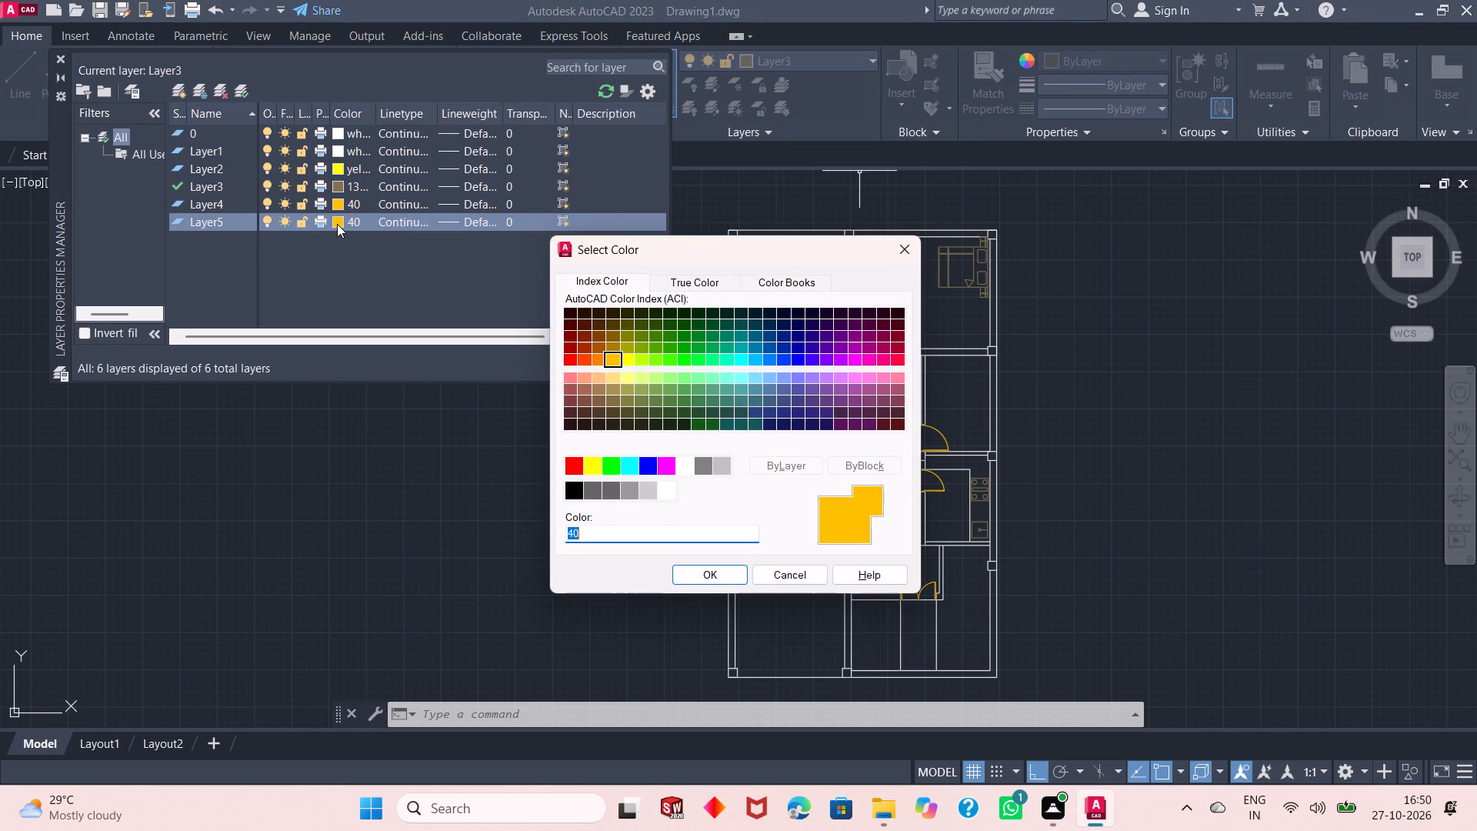
left_click(735, 380)
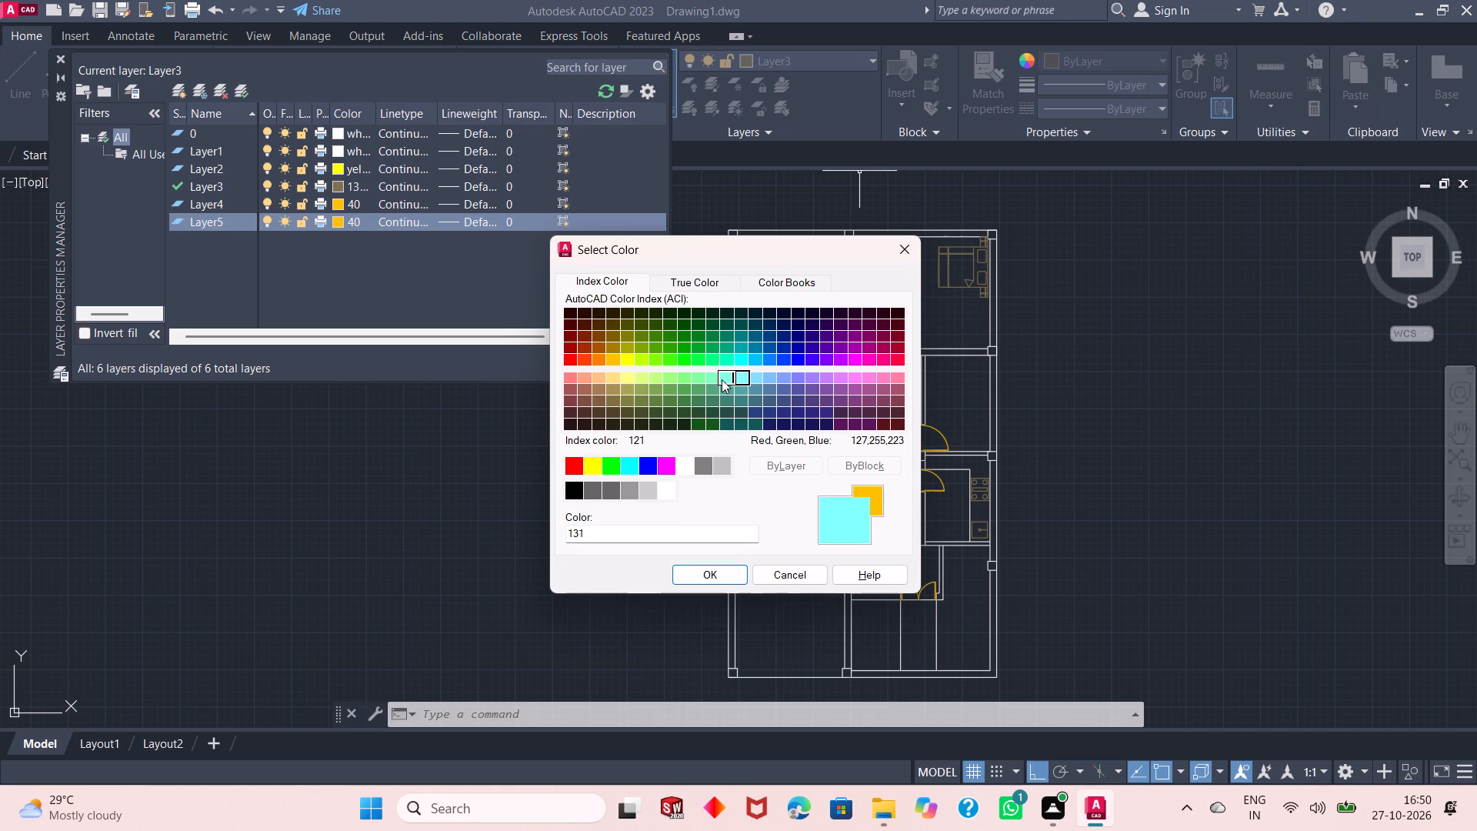
left_click(722, 379)
left_click(742, 379)
left_click(712, 575)
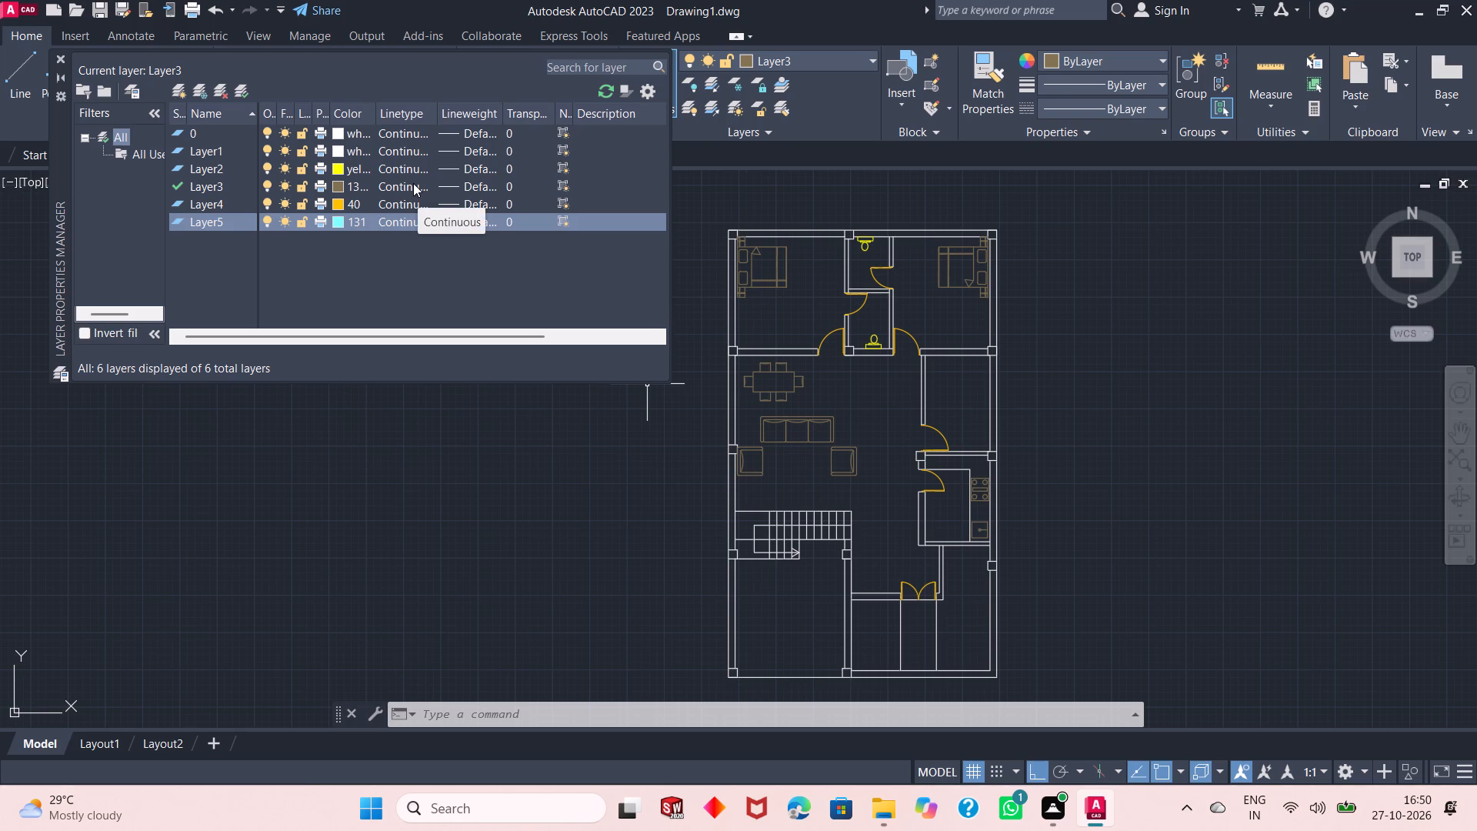
left_click(242, 93)
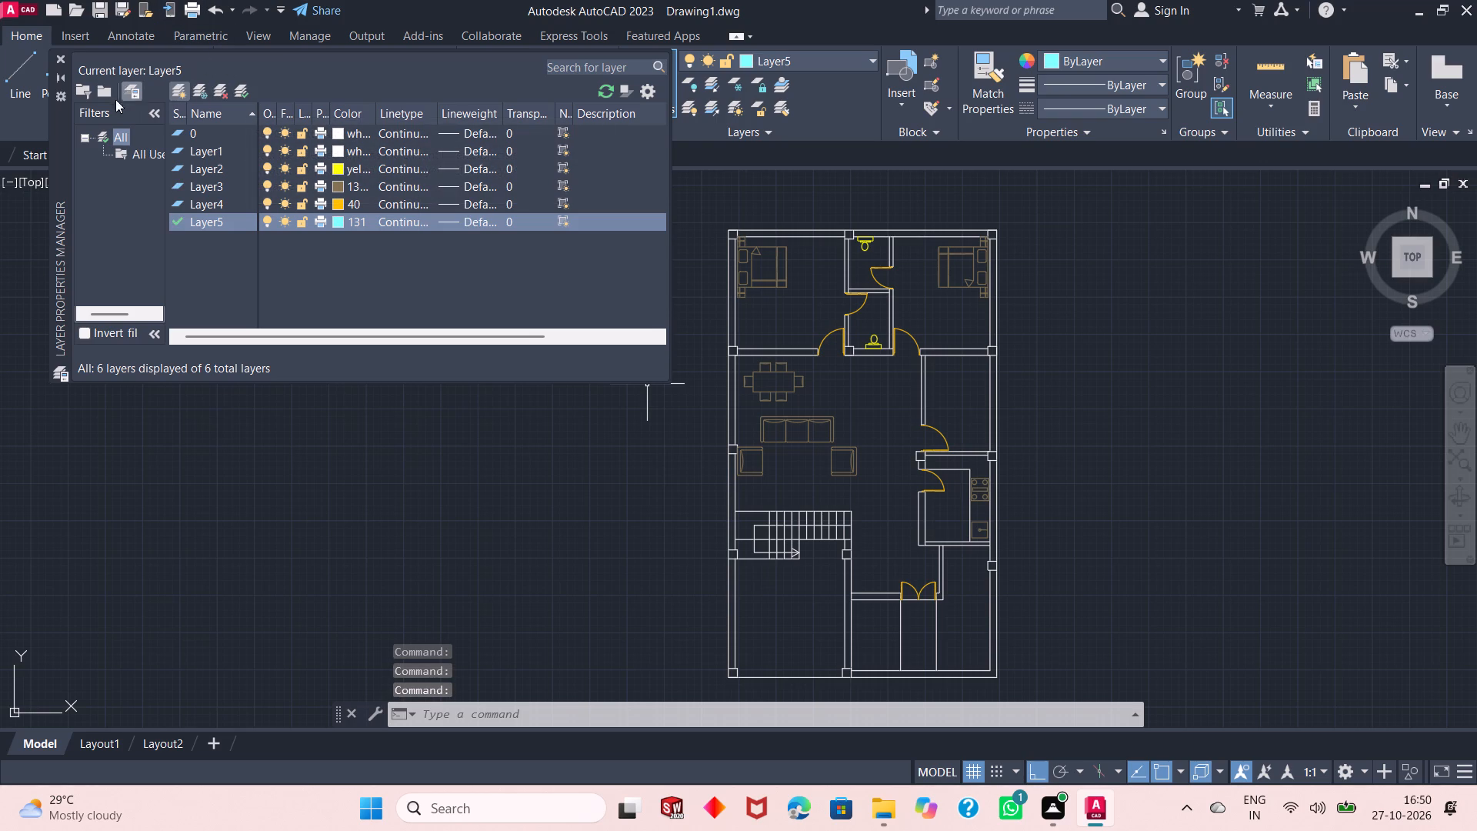
left_click(58, 57)
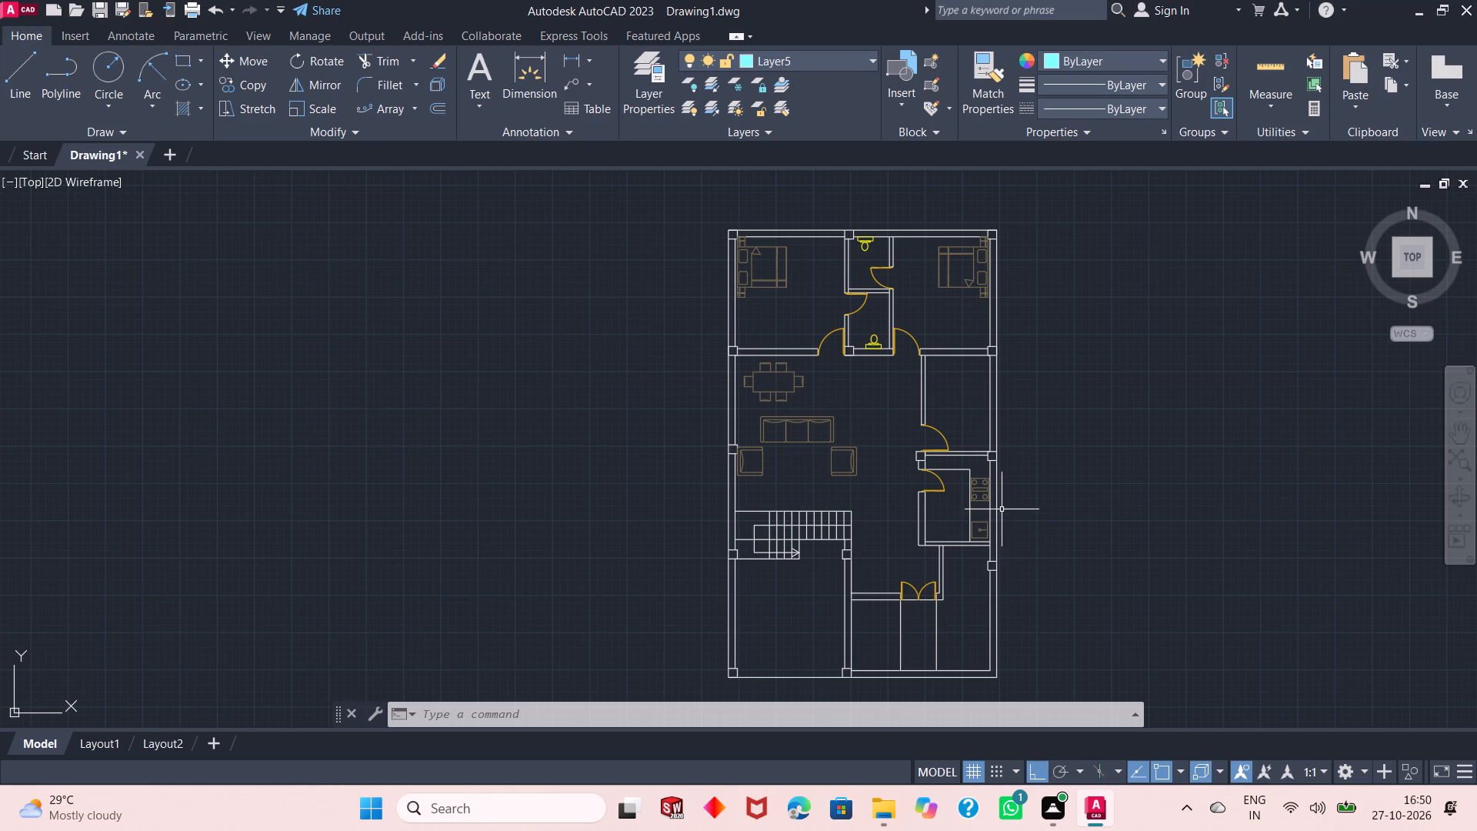
Hatch the L-shaped kitchen counter around the stove and sink with the ANSI31 pattern, using the ByLayer colour.
scroll(1002, 509, "up", 2, "ctrl")
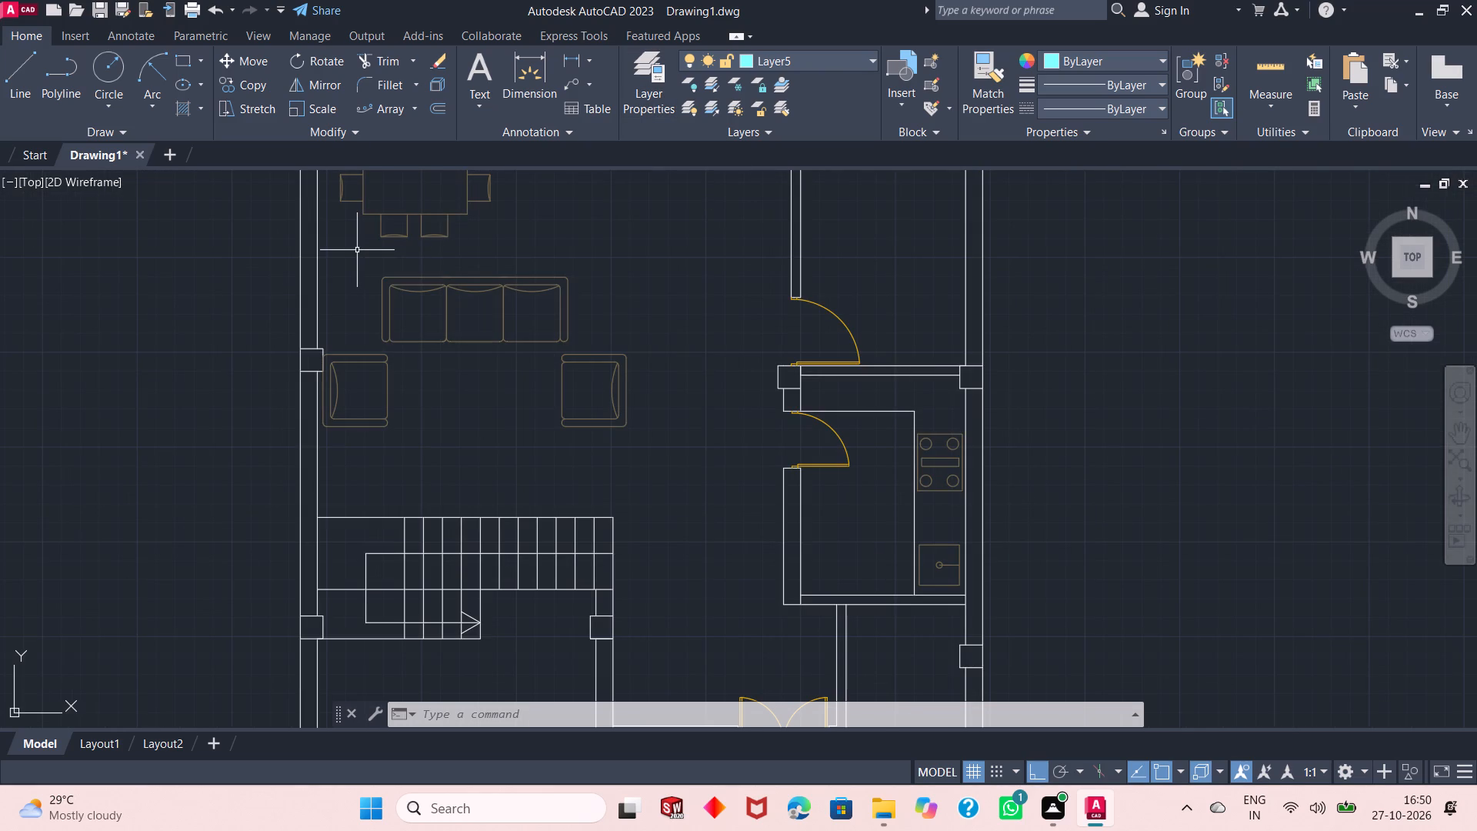
key("h")
key("Return")
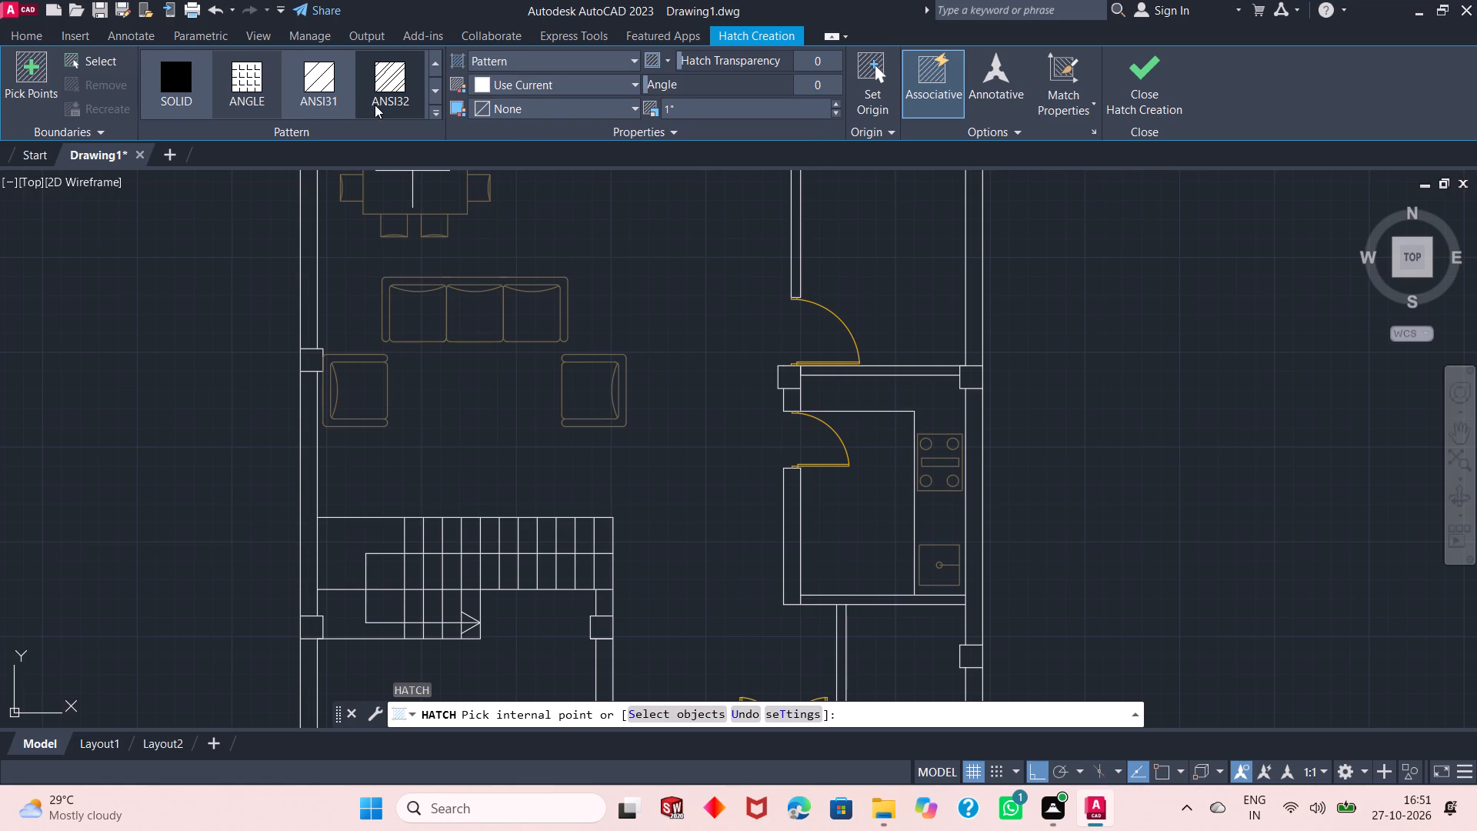
left_click(315, 101)
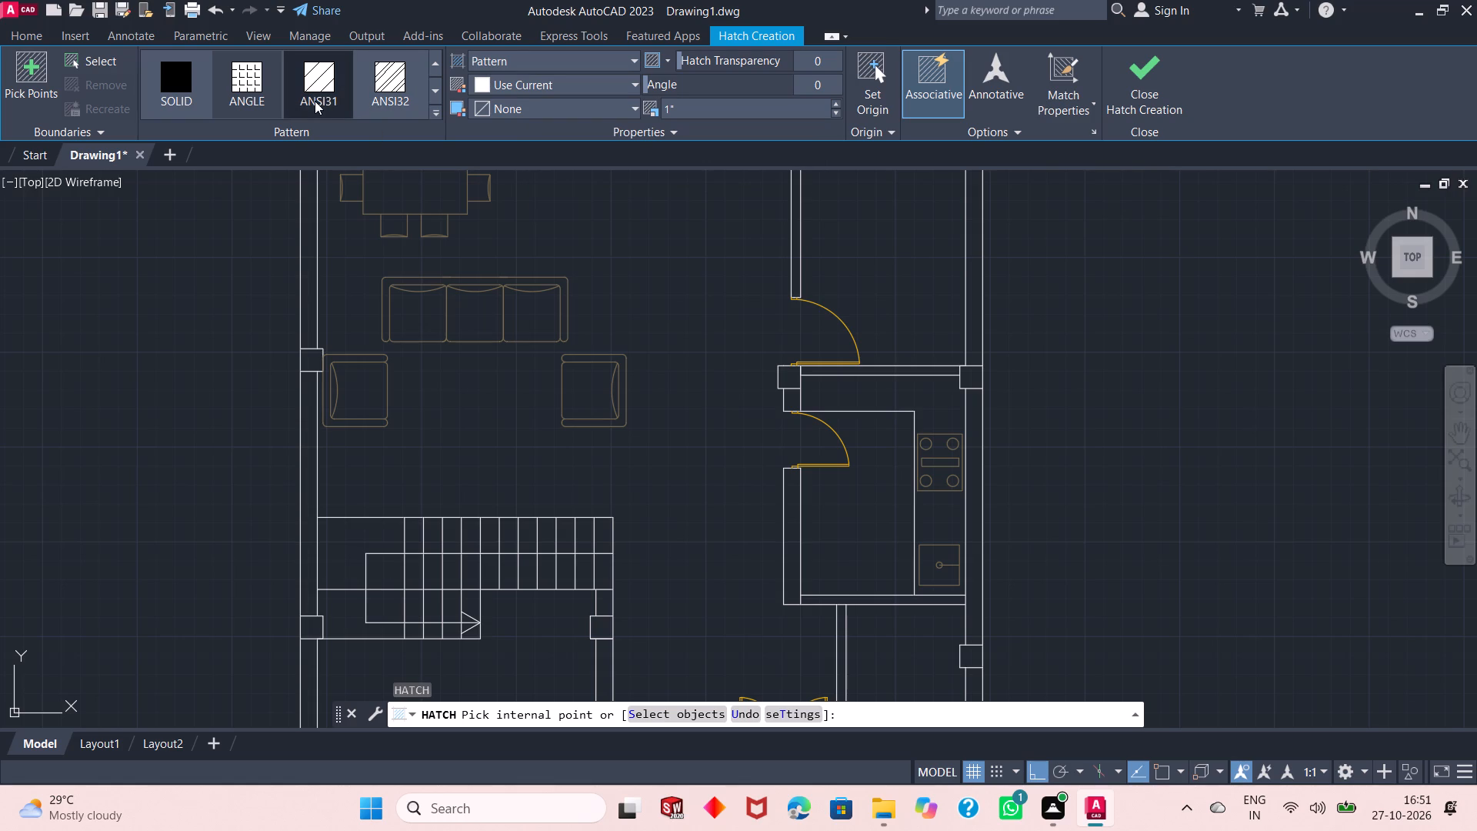
left_click(478, 87)
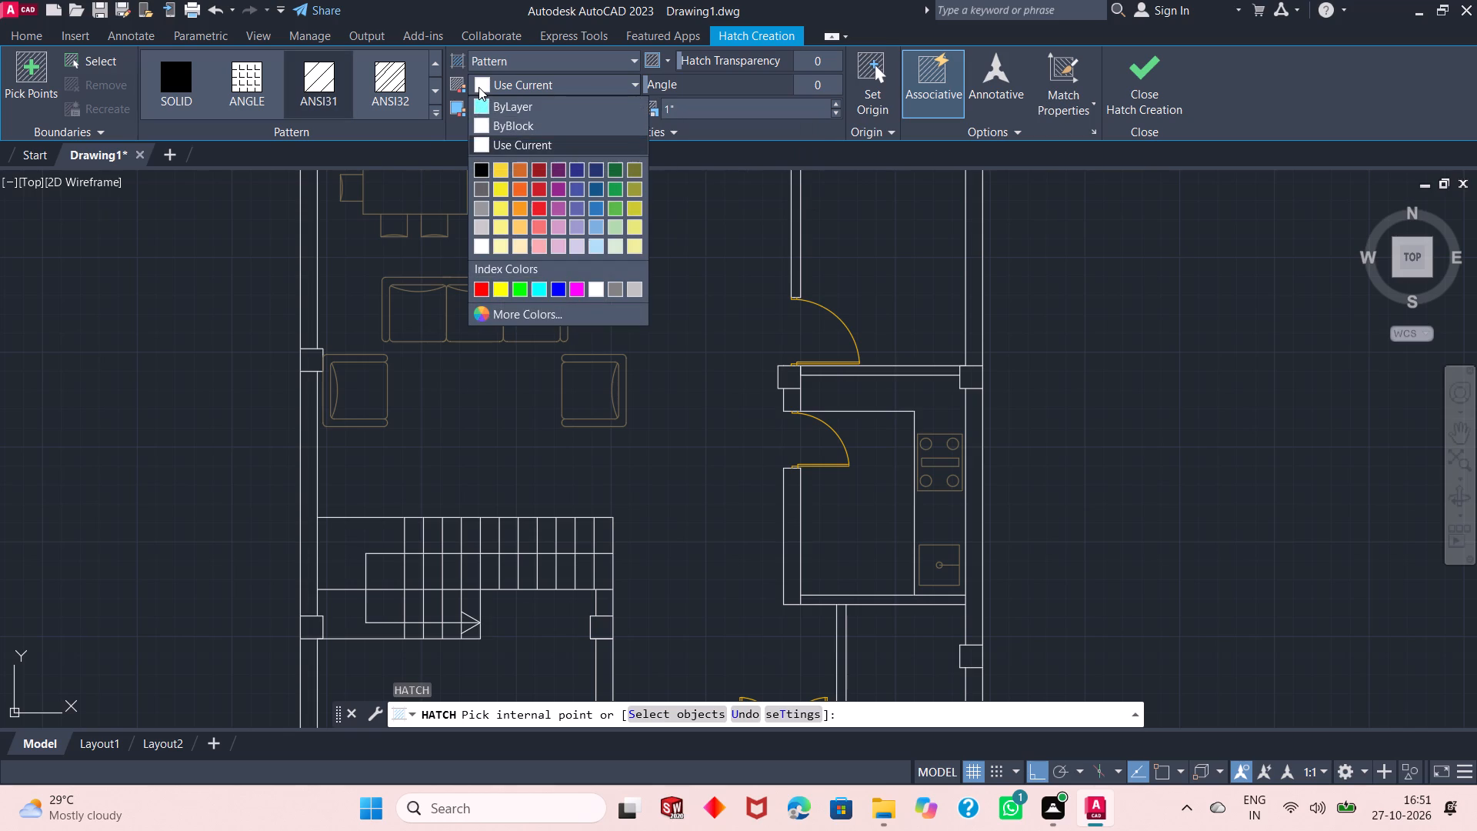
left_click(525, 105)
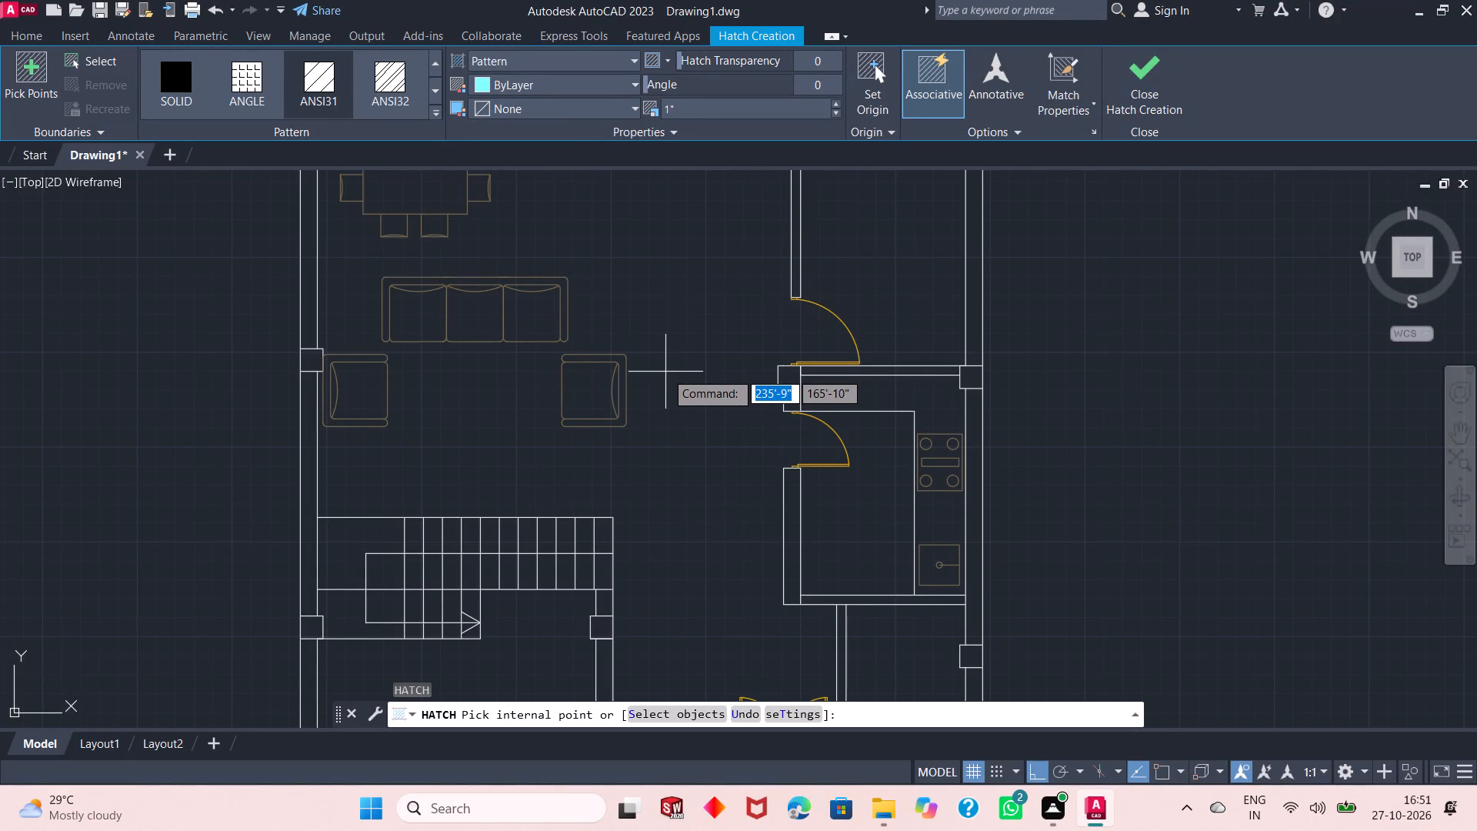
left_click(849, 389)
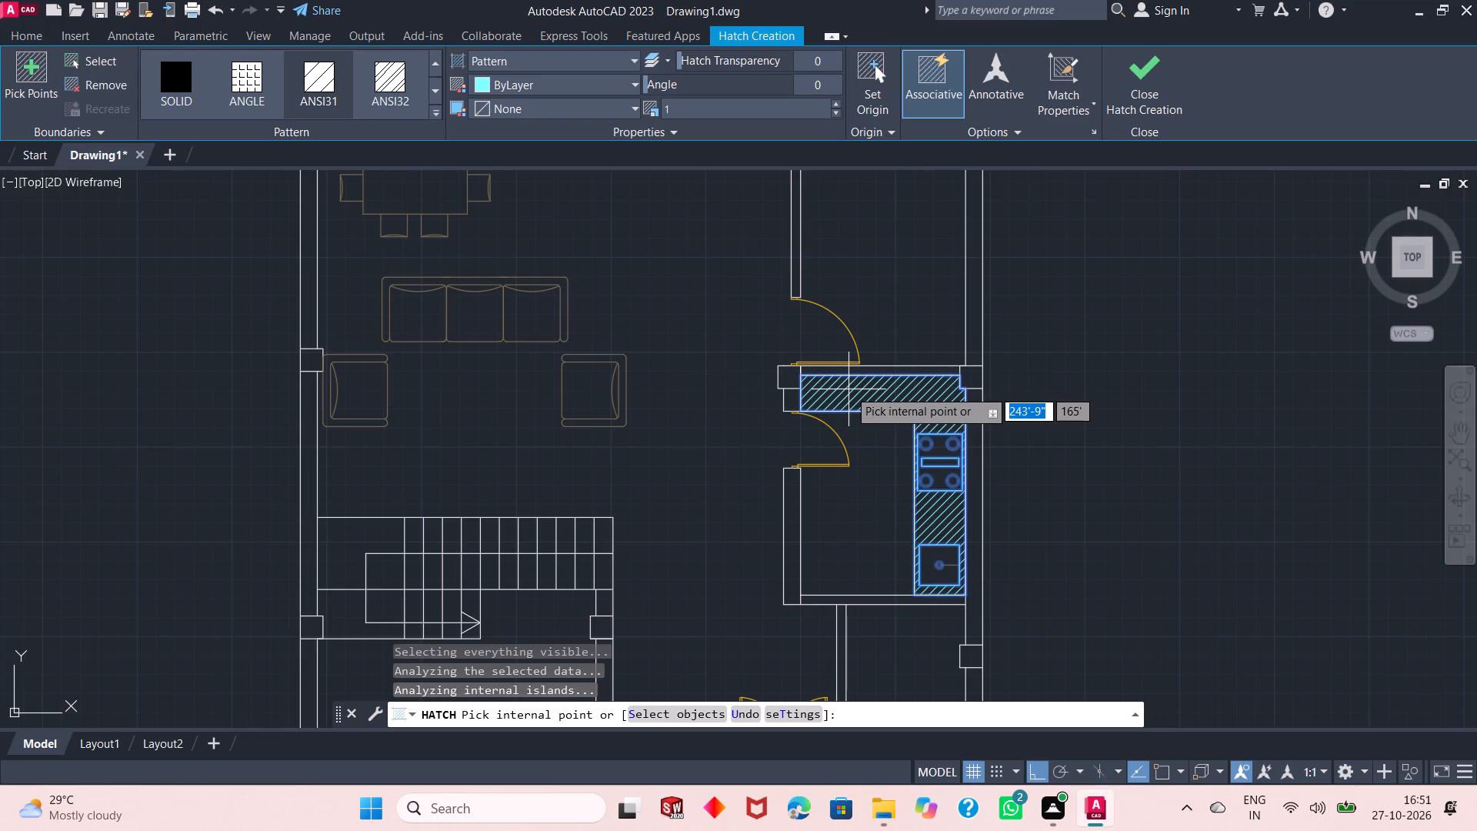
left_click(1125, 87)
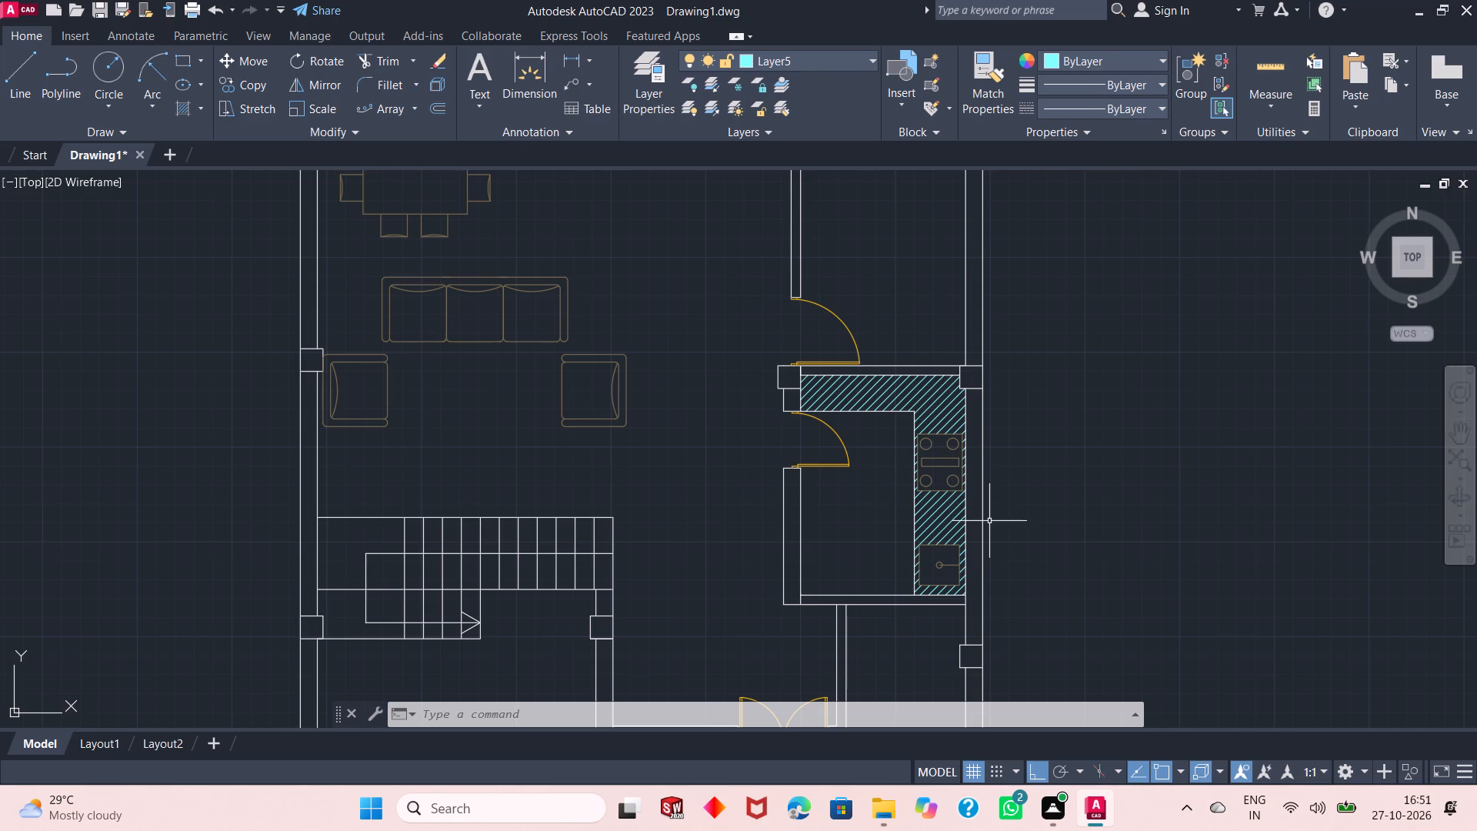
scroll(990, 521, "down", 1, "ctrl")
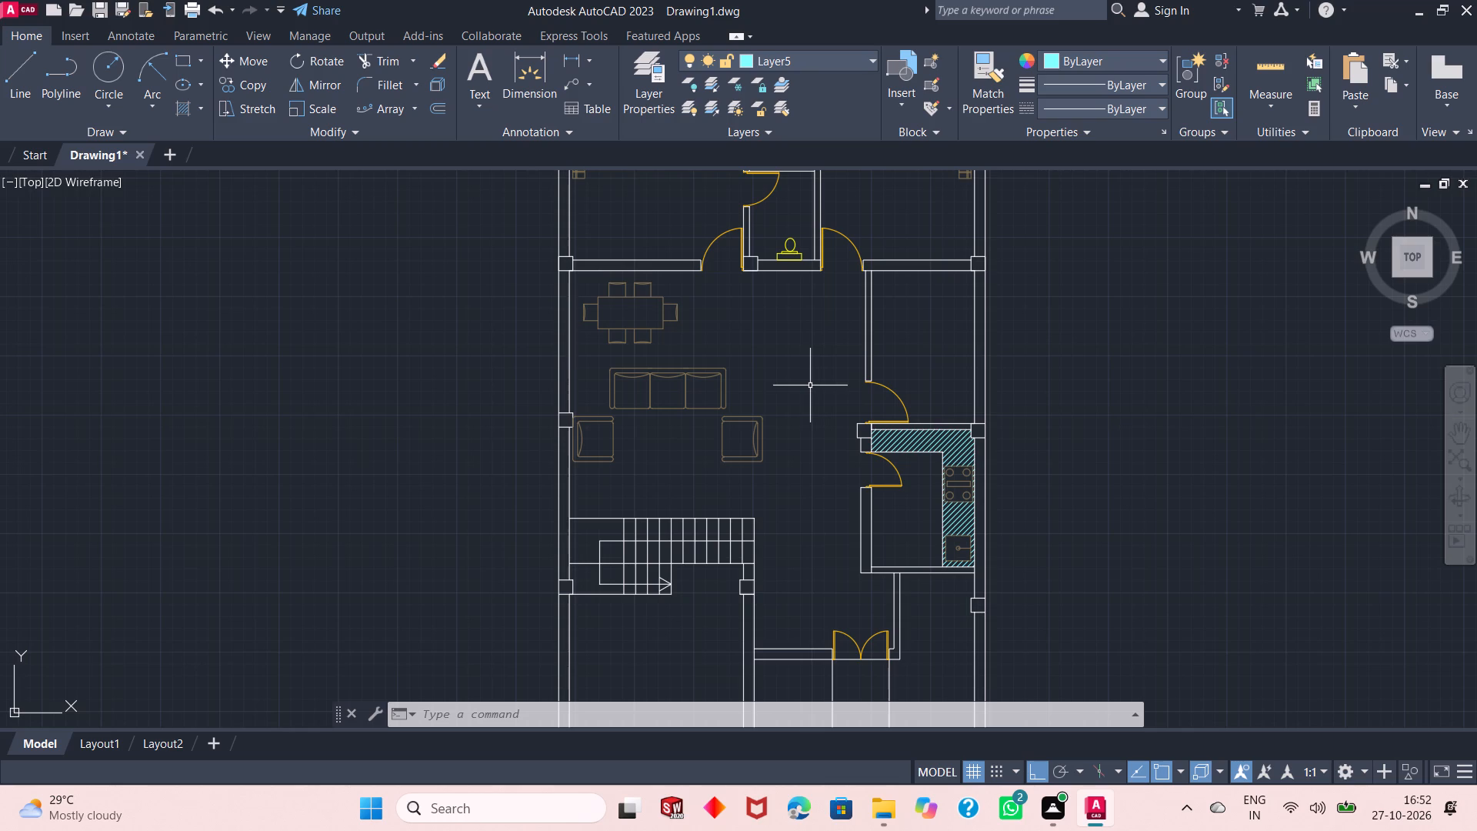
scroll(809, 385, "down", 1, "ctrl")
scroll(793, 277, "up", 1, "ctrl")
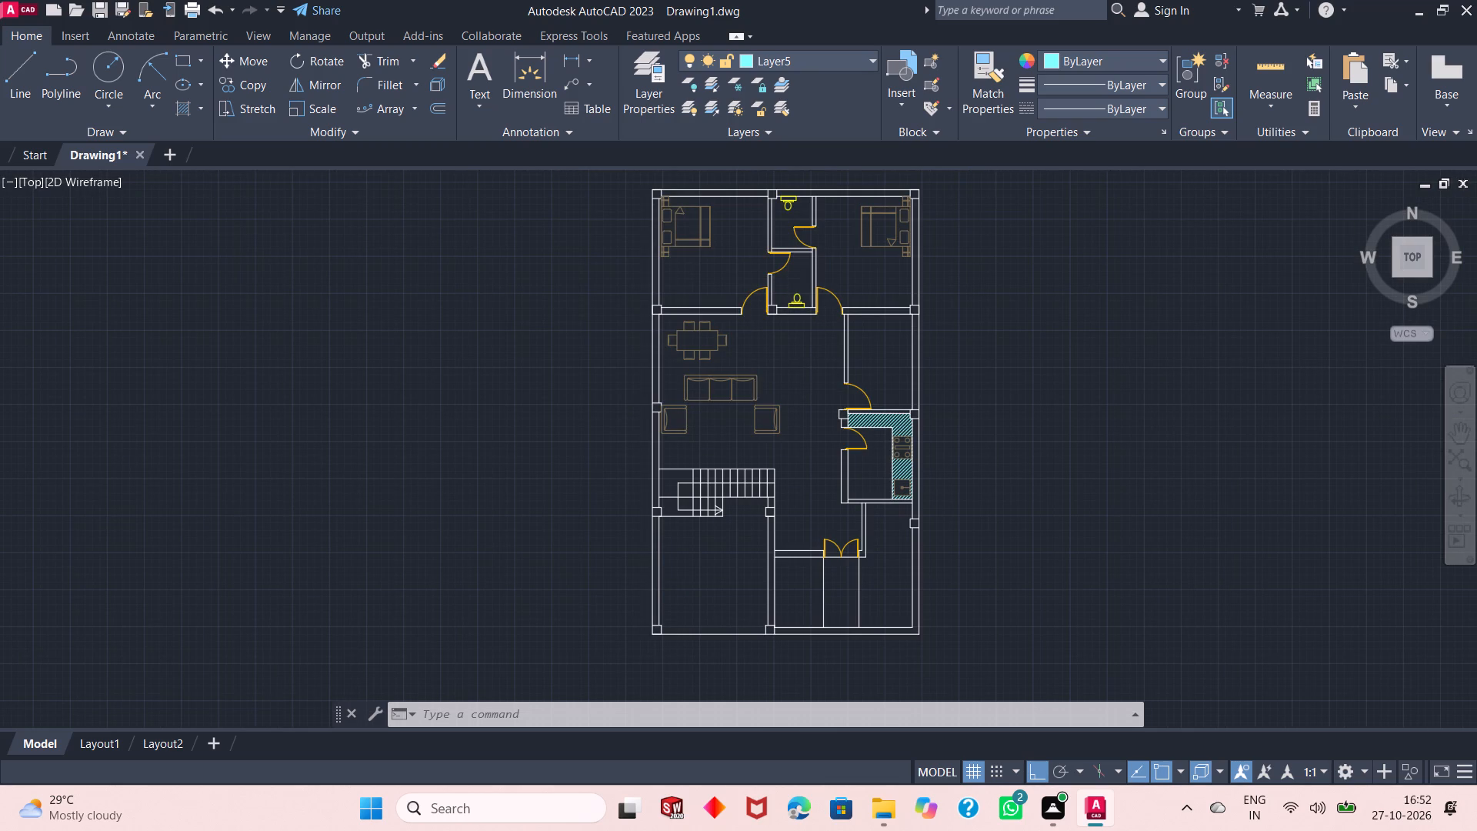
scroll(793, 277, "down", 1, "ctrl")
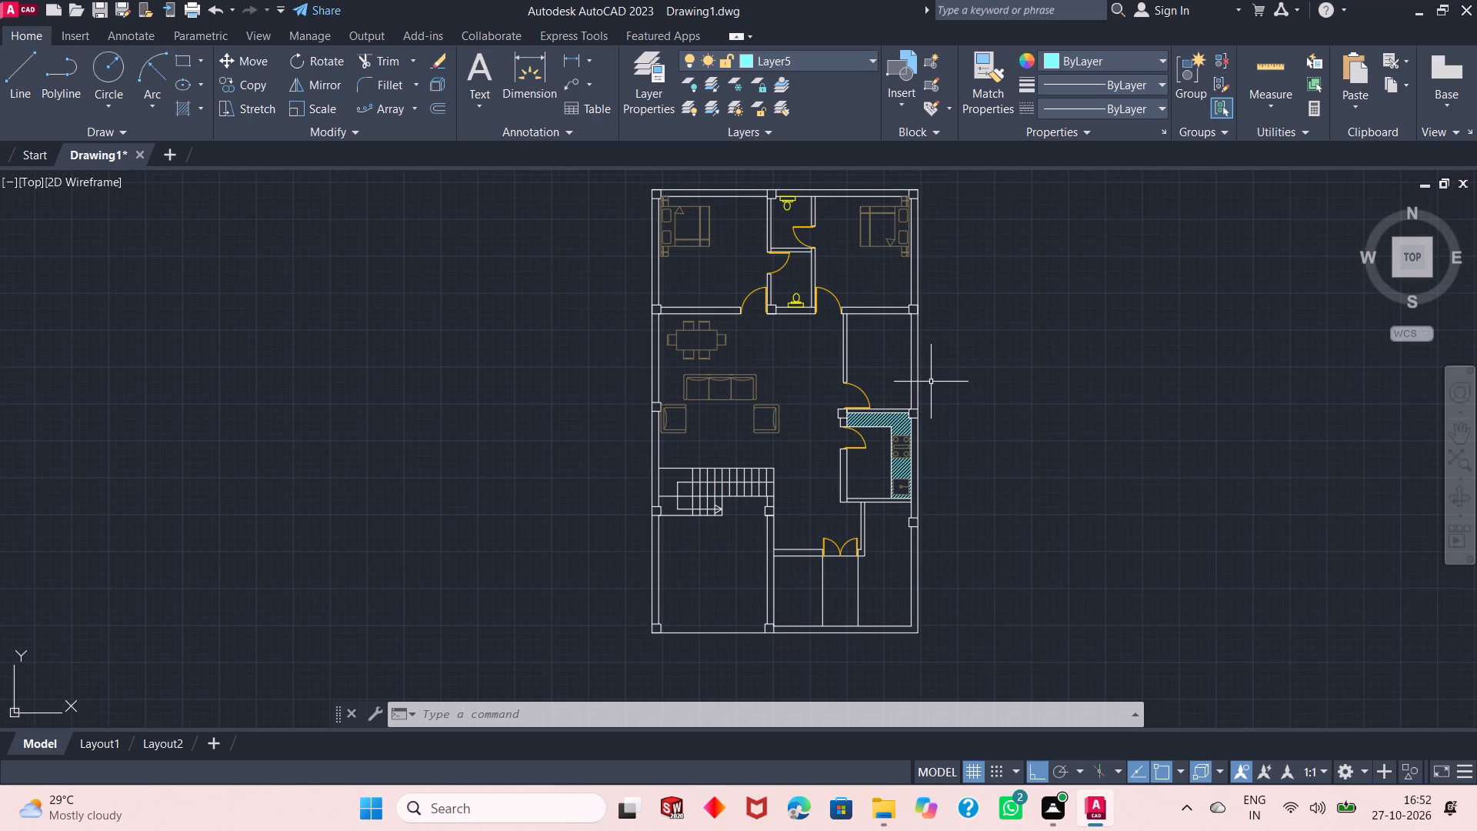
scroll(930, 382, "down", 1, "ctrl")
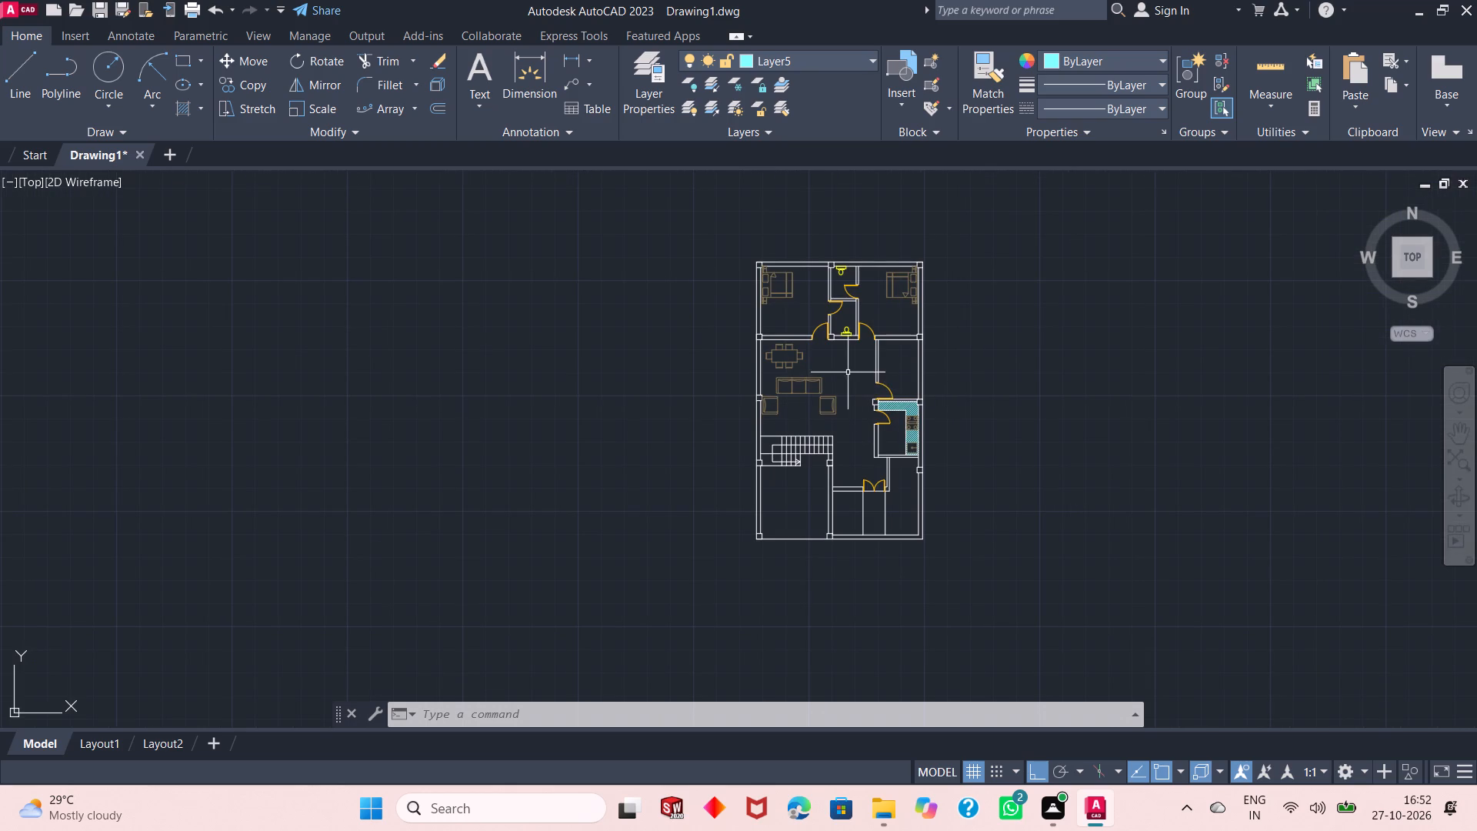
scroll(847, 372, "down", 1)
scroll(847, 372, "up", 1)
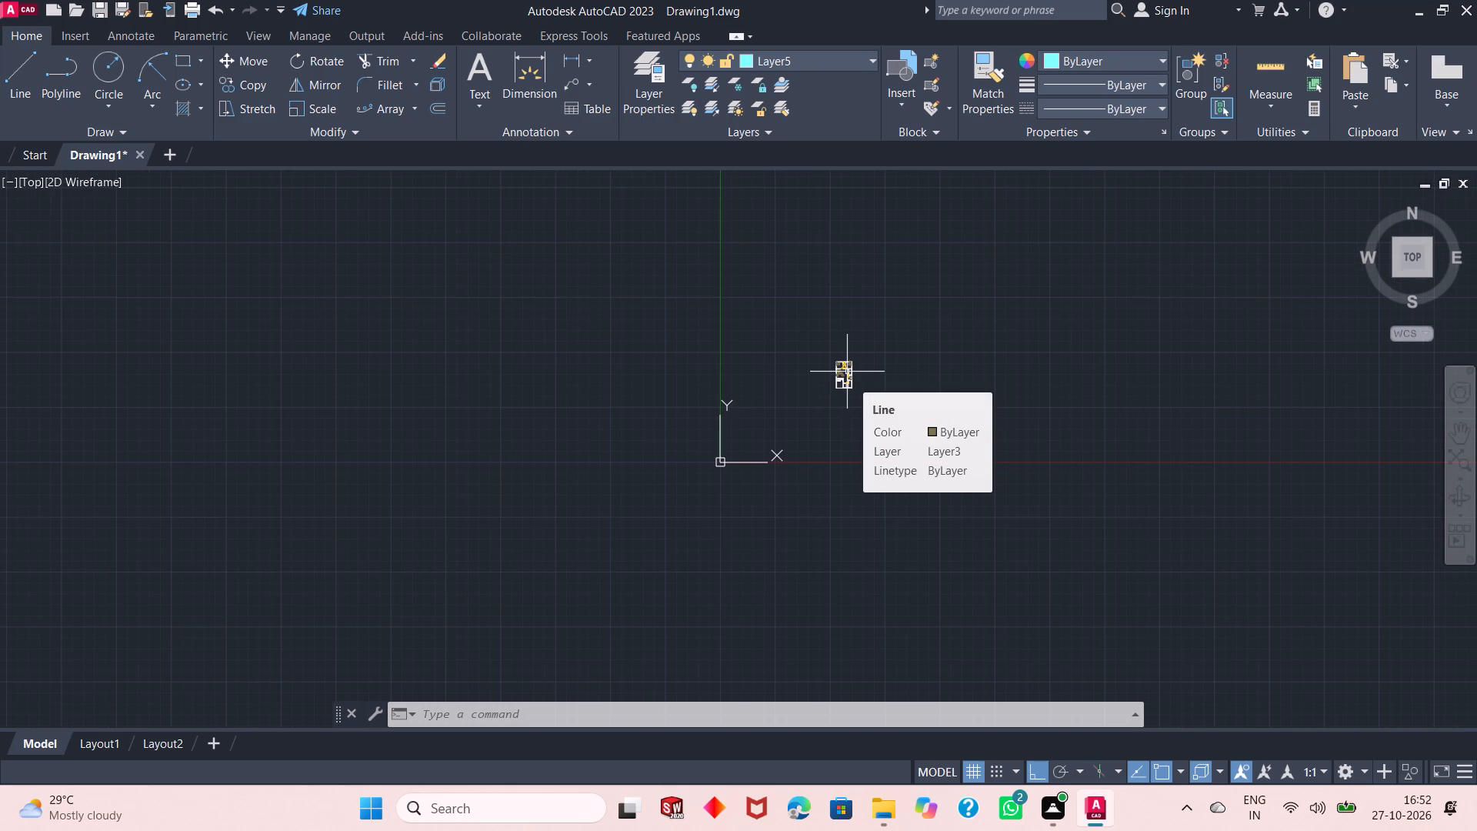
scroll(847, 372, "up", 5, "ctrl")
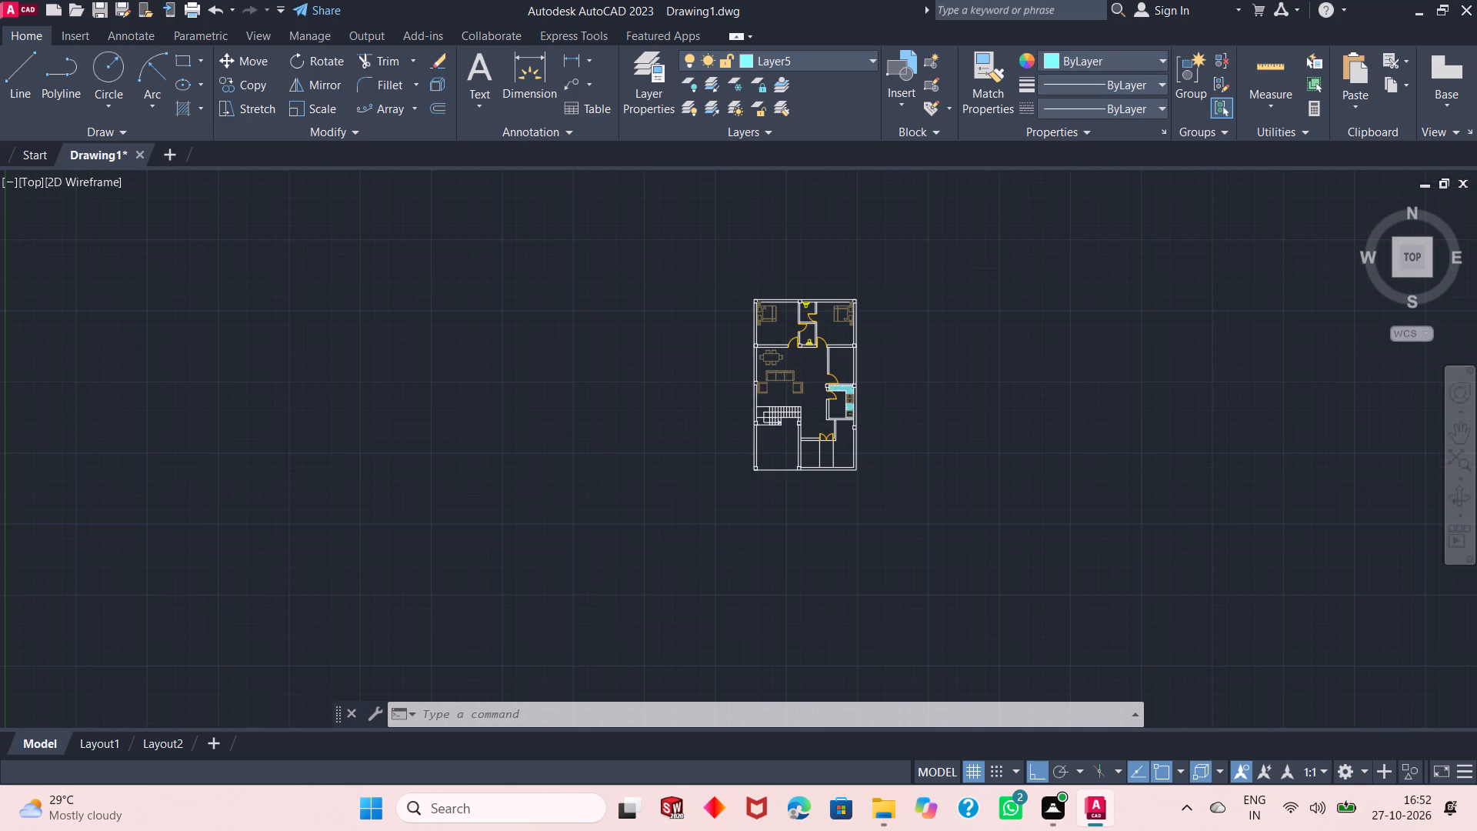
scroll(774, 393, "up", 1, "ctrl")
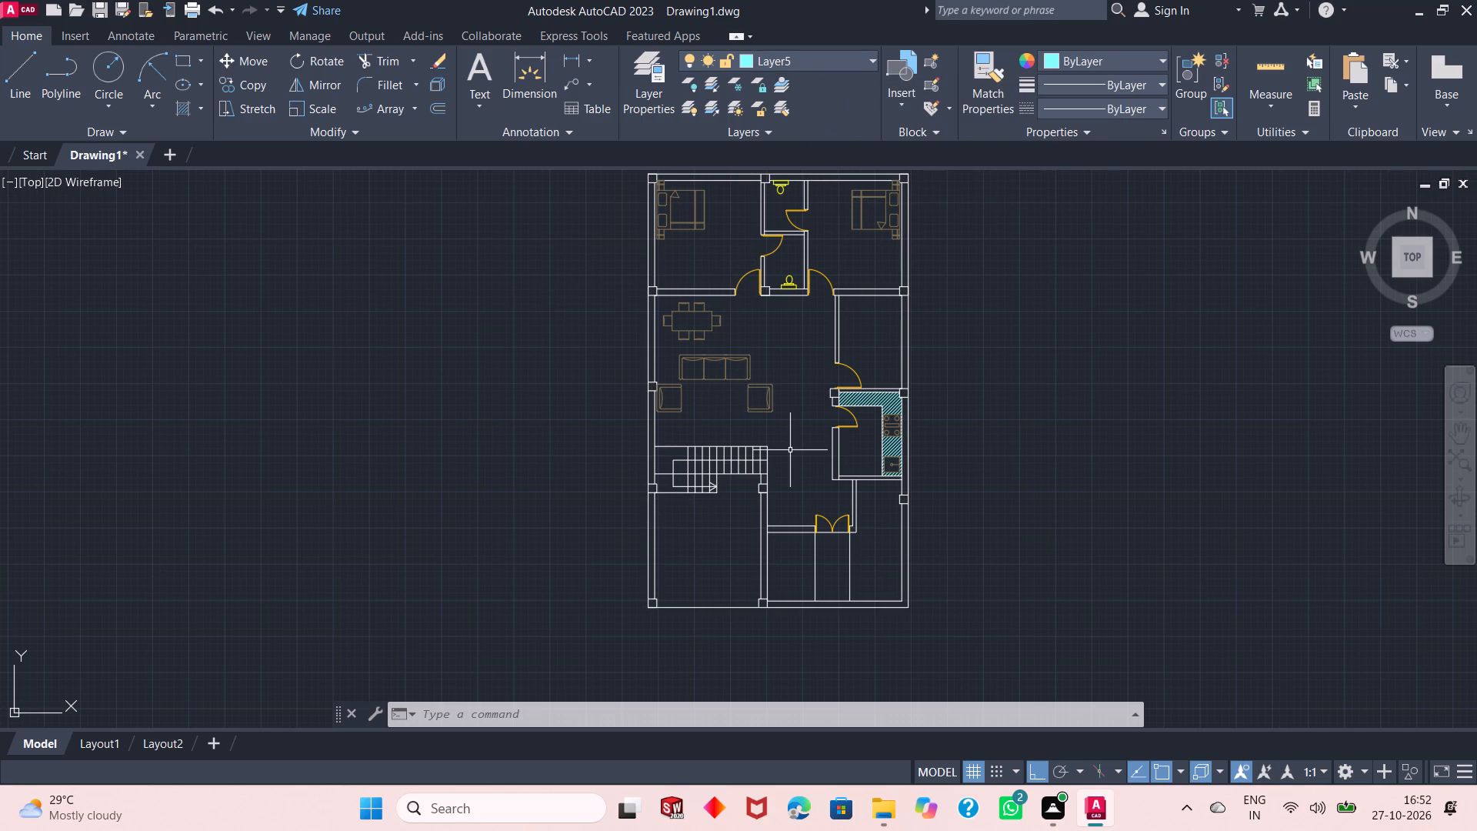
Start a Solid hatch in Red and fill the six square columns along the top outer wall and the wall below the bedrooms.
type("h")
key("space")
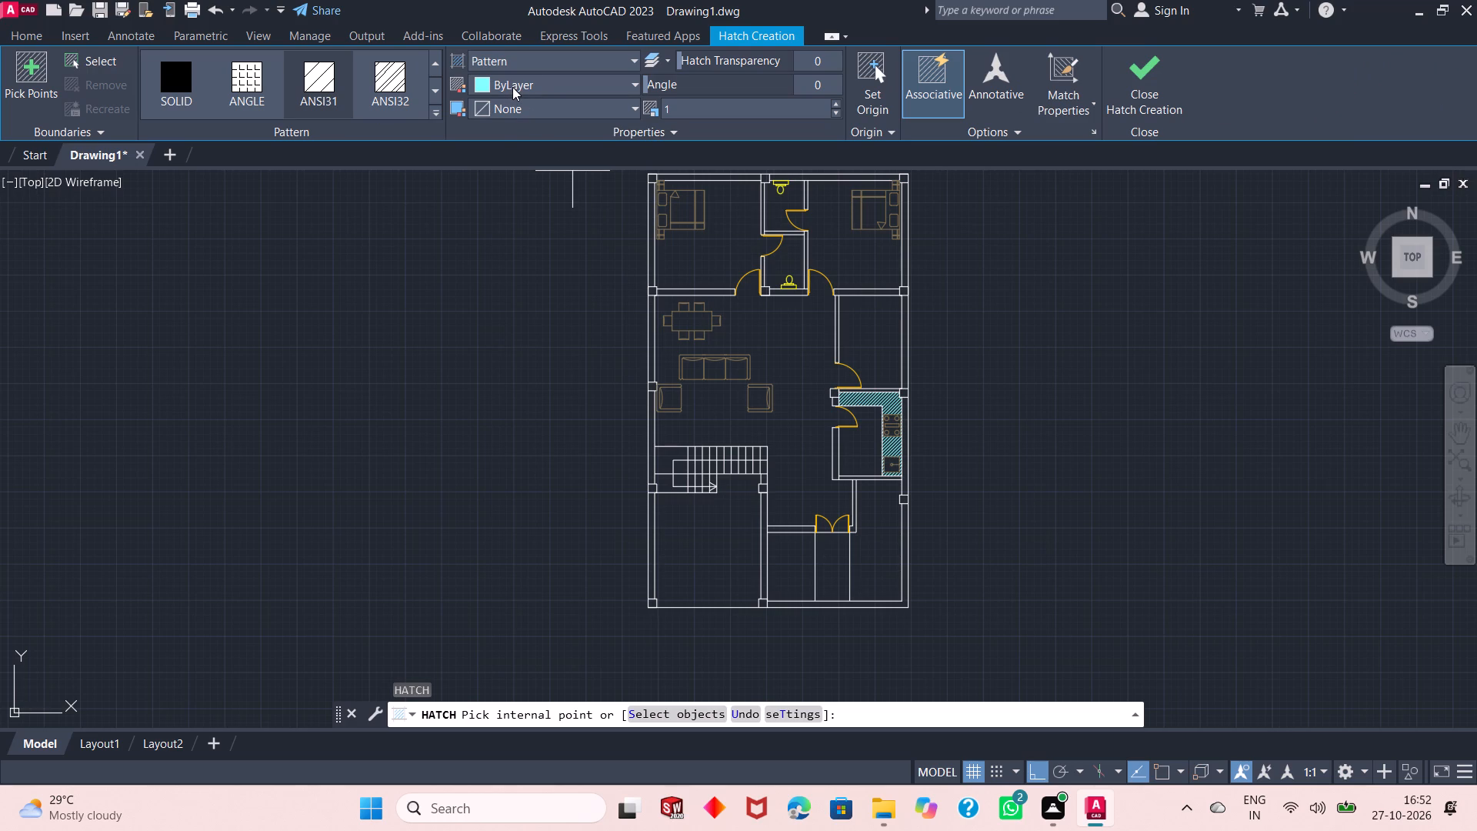
left_click(486, 85)
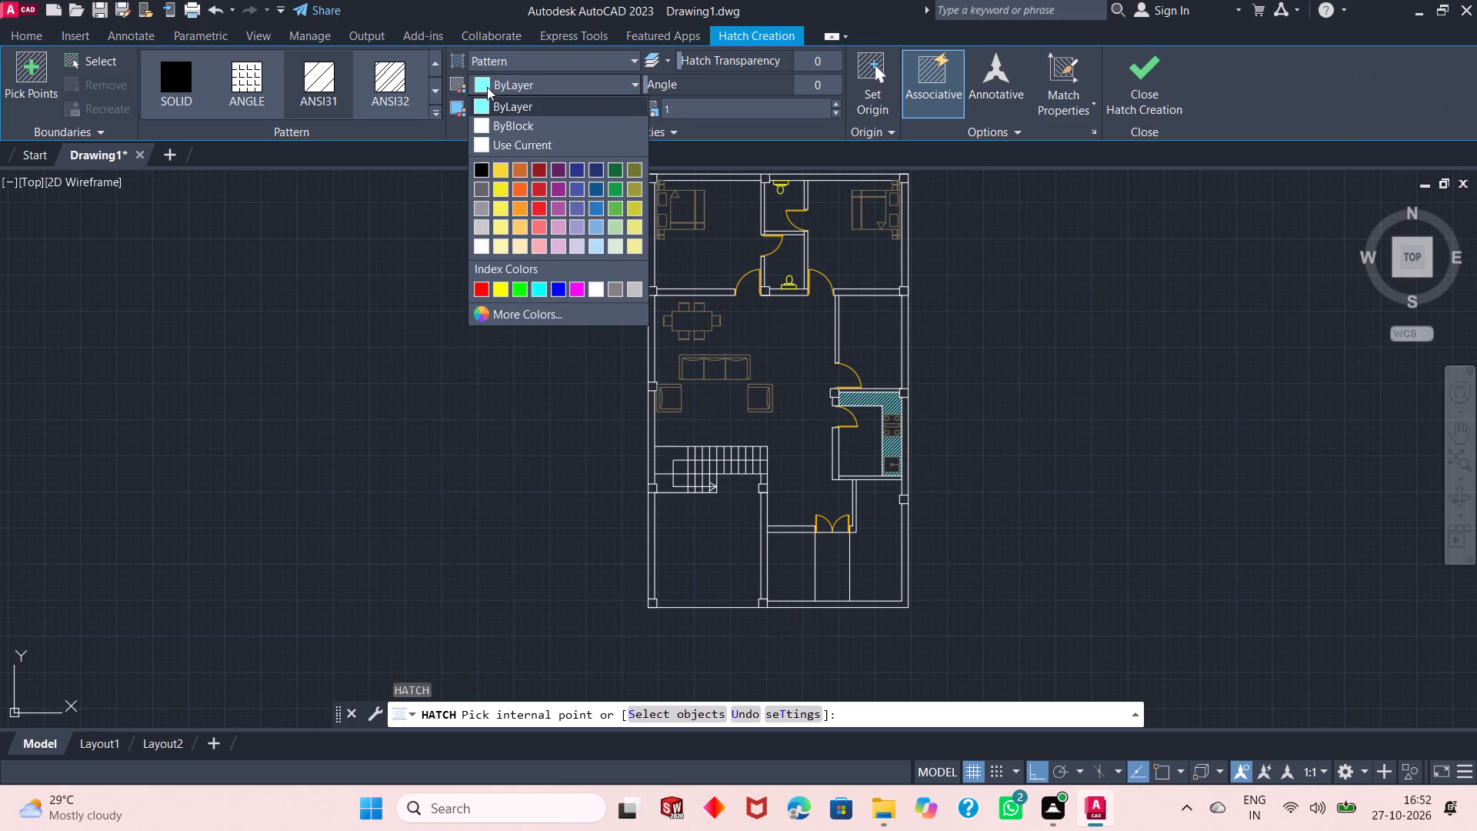
left_click(540, 186)
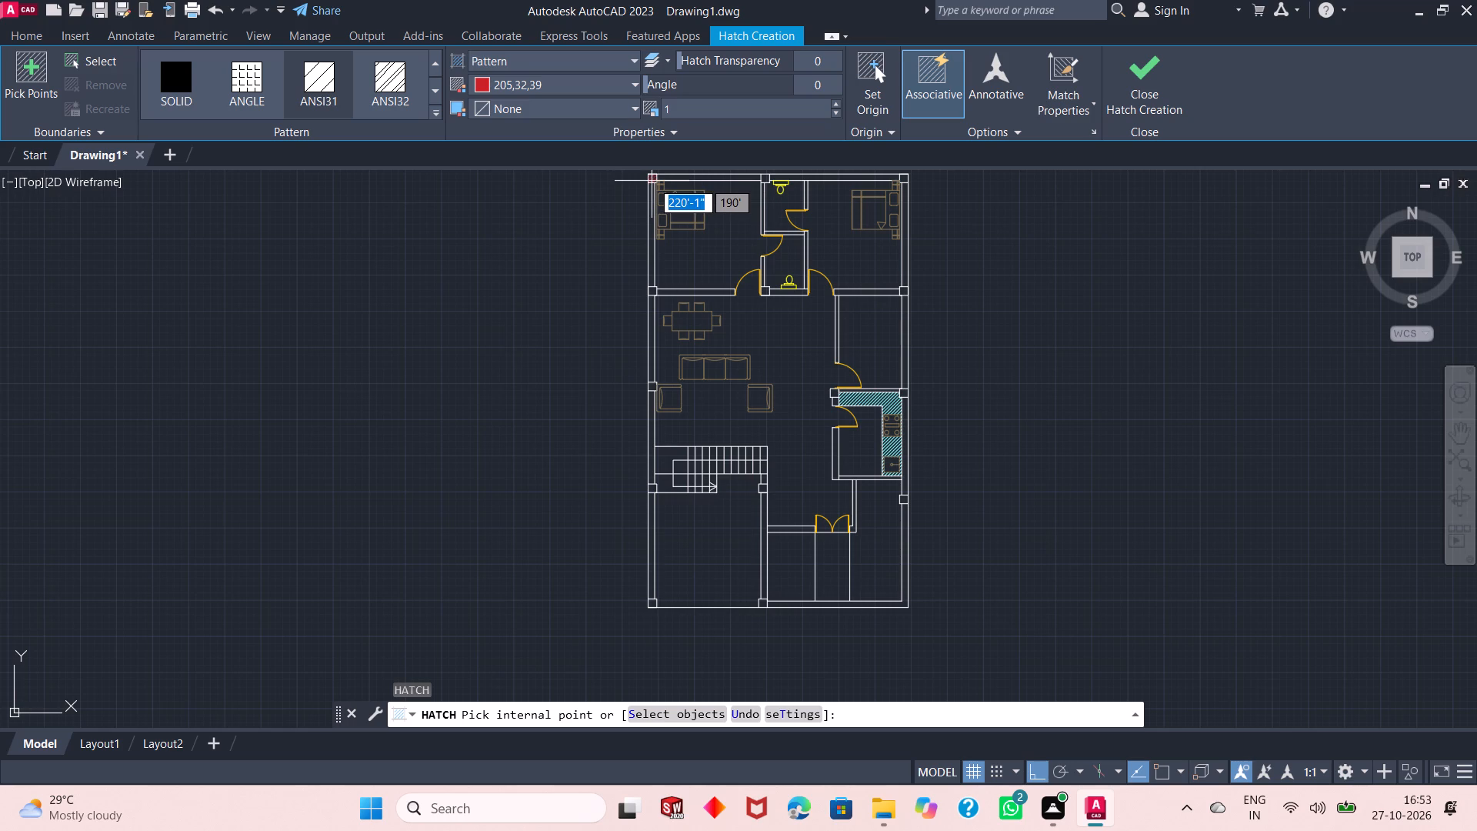
left_click(507, 61)
left_click(507, 76)
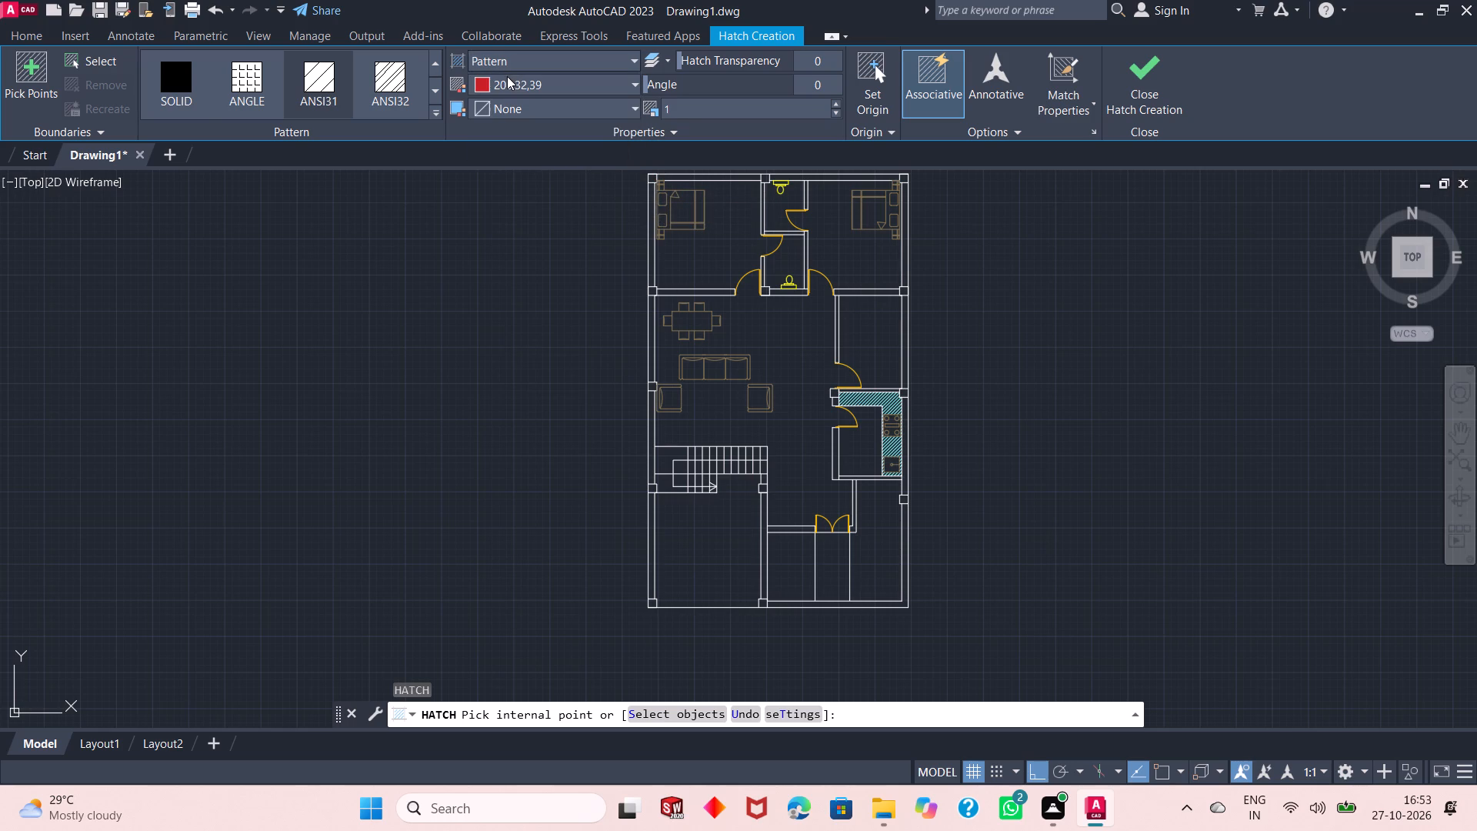
left_click(485, 82)
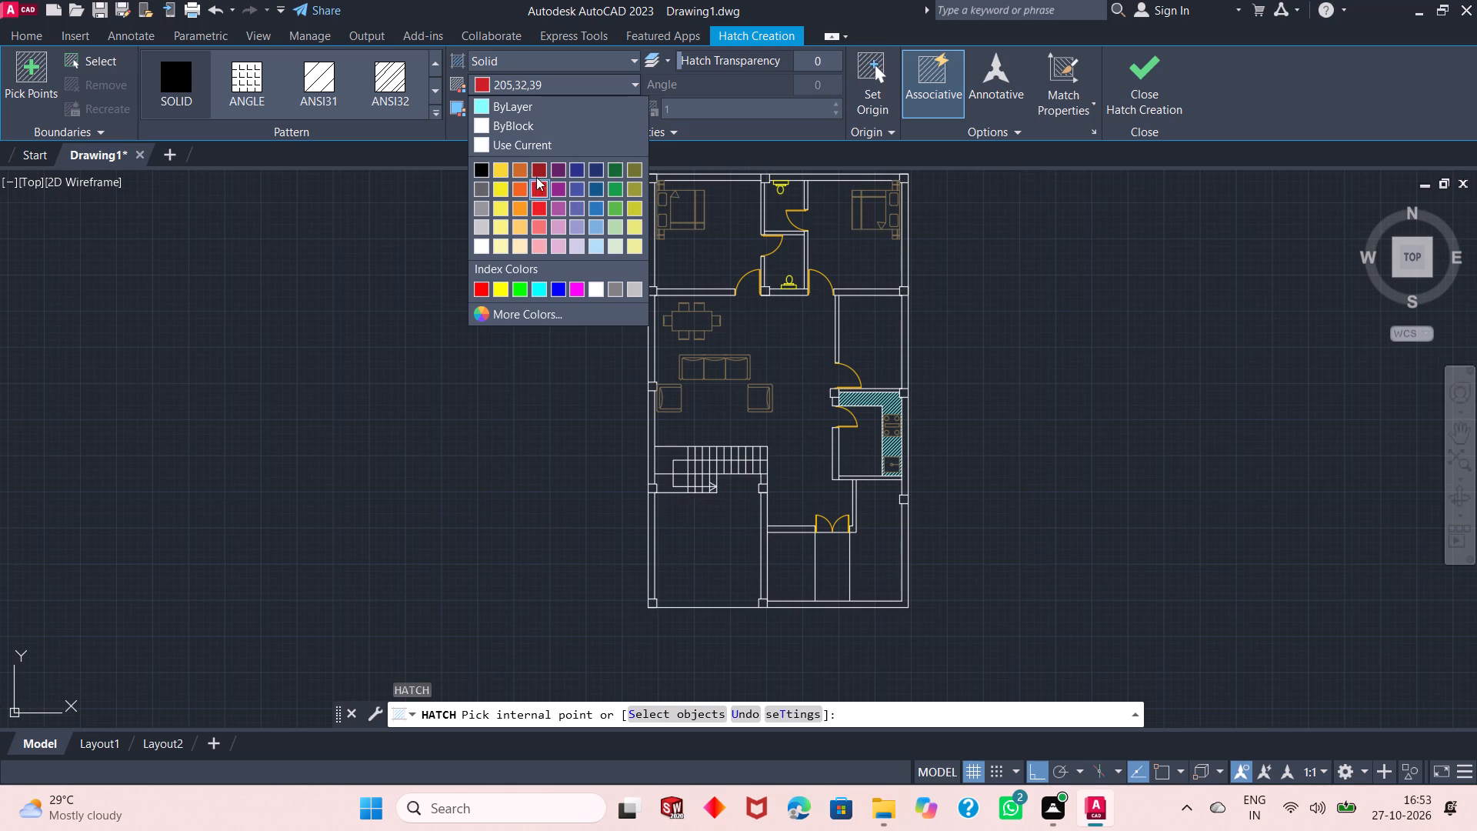
left_click(476, 285)
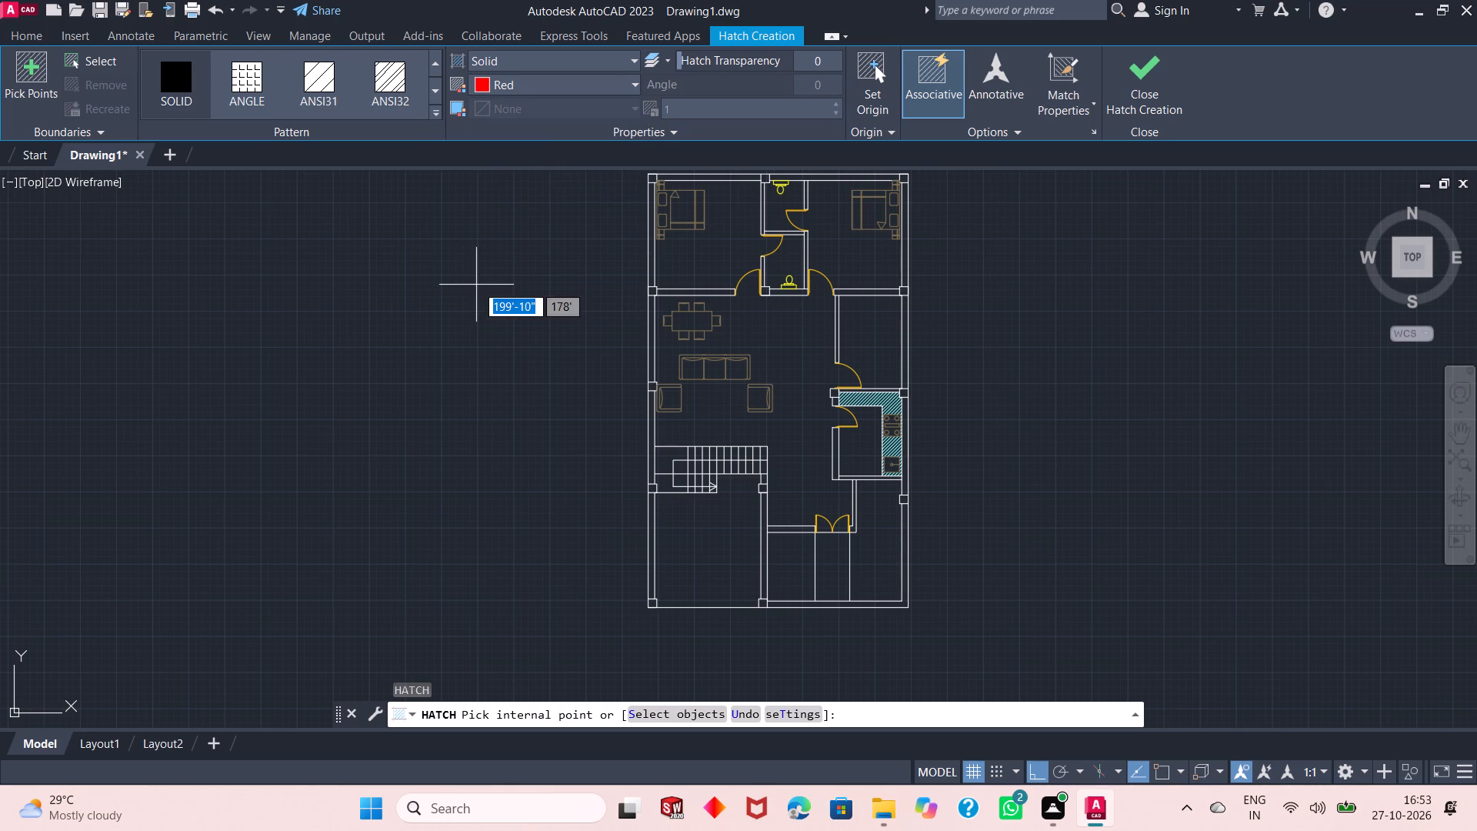
left_click(653, 179)
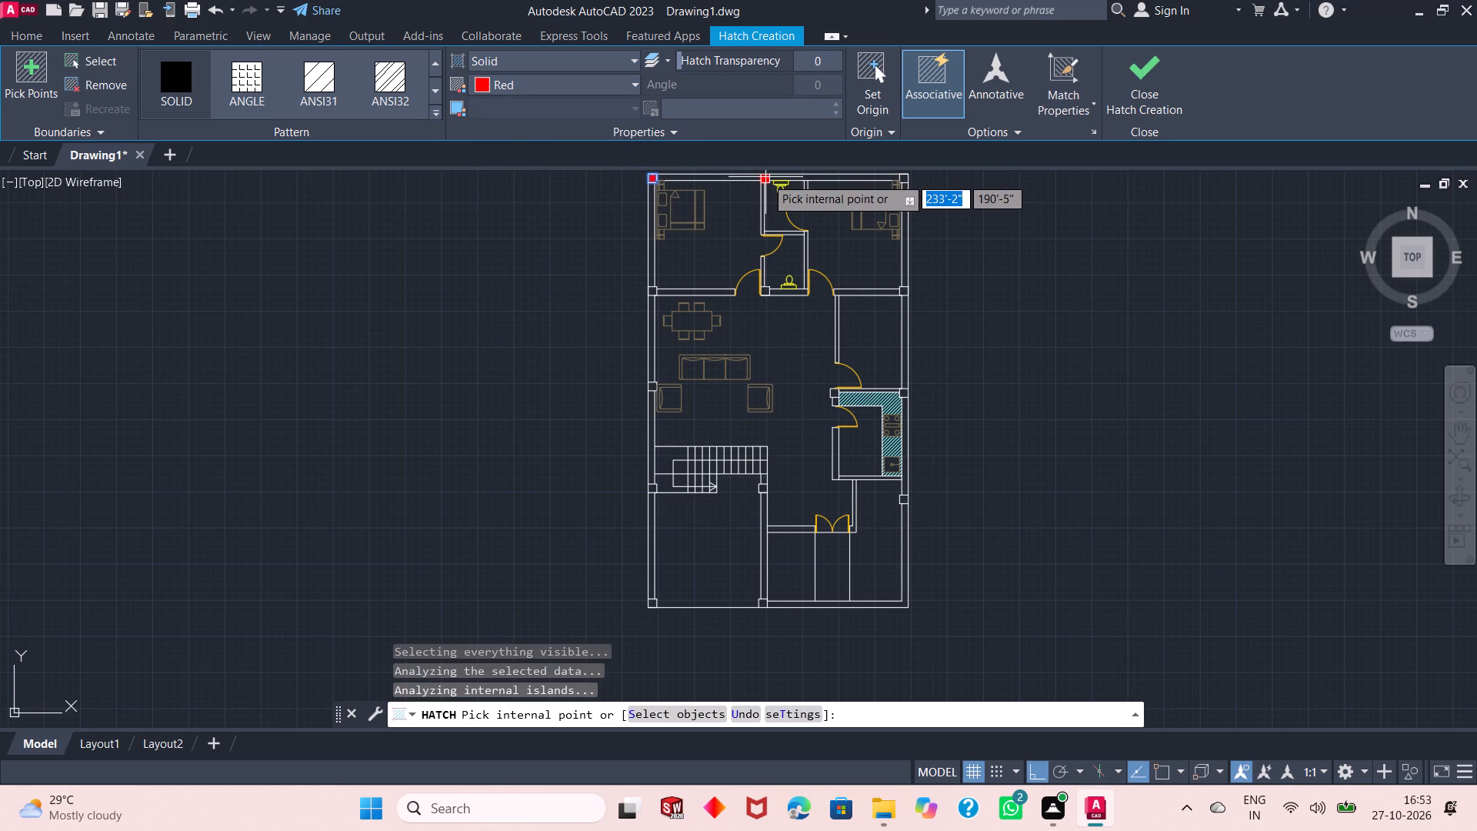
left_click(765, 179)
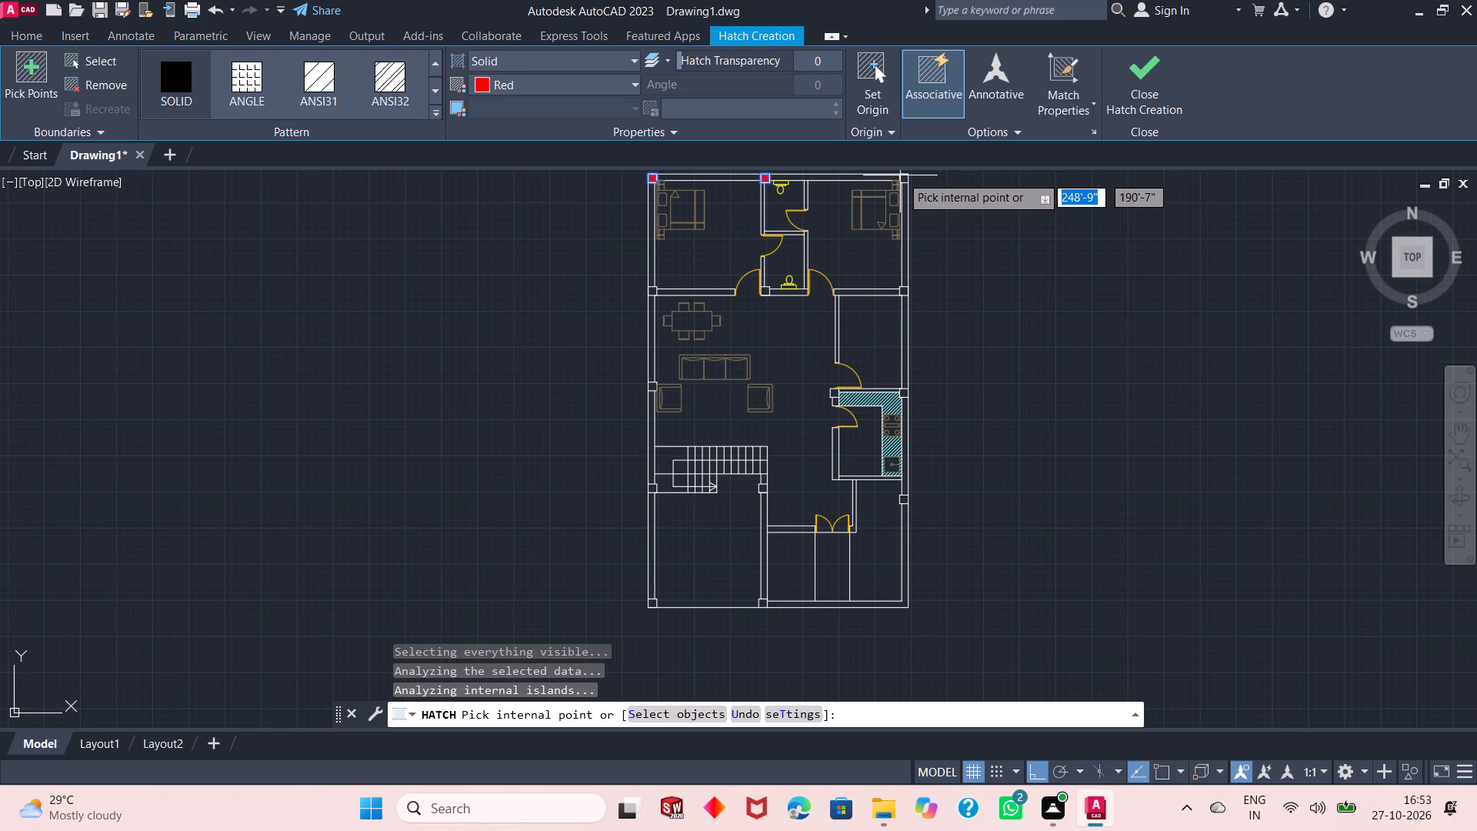
left_click(904, 178)
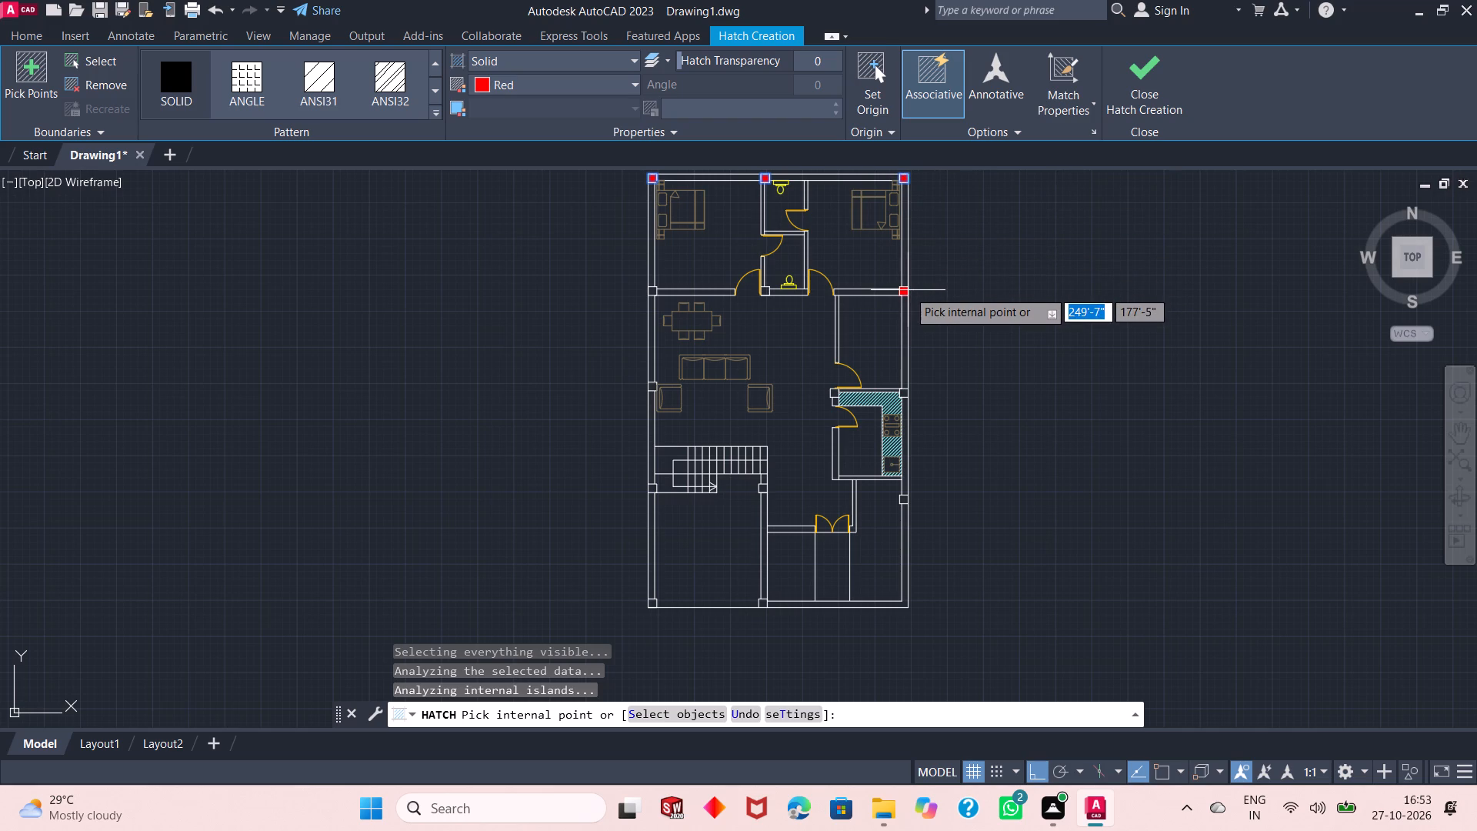
left_click(908, 290)
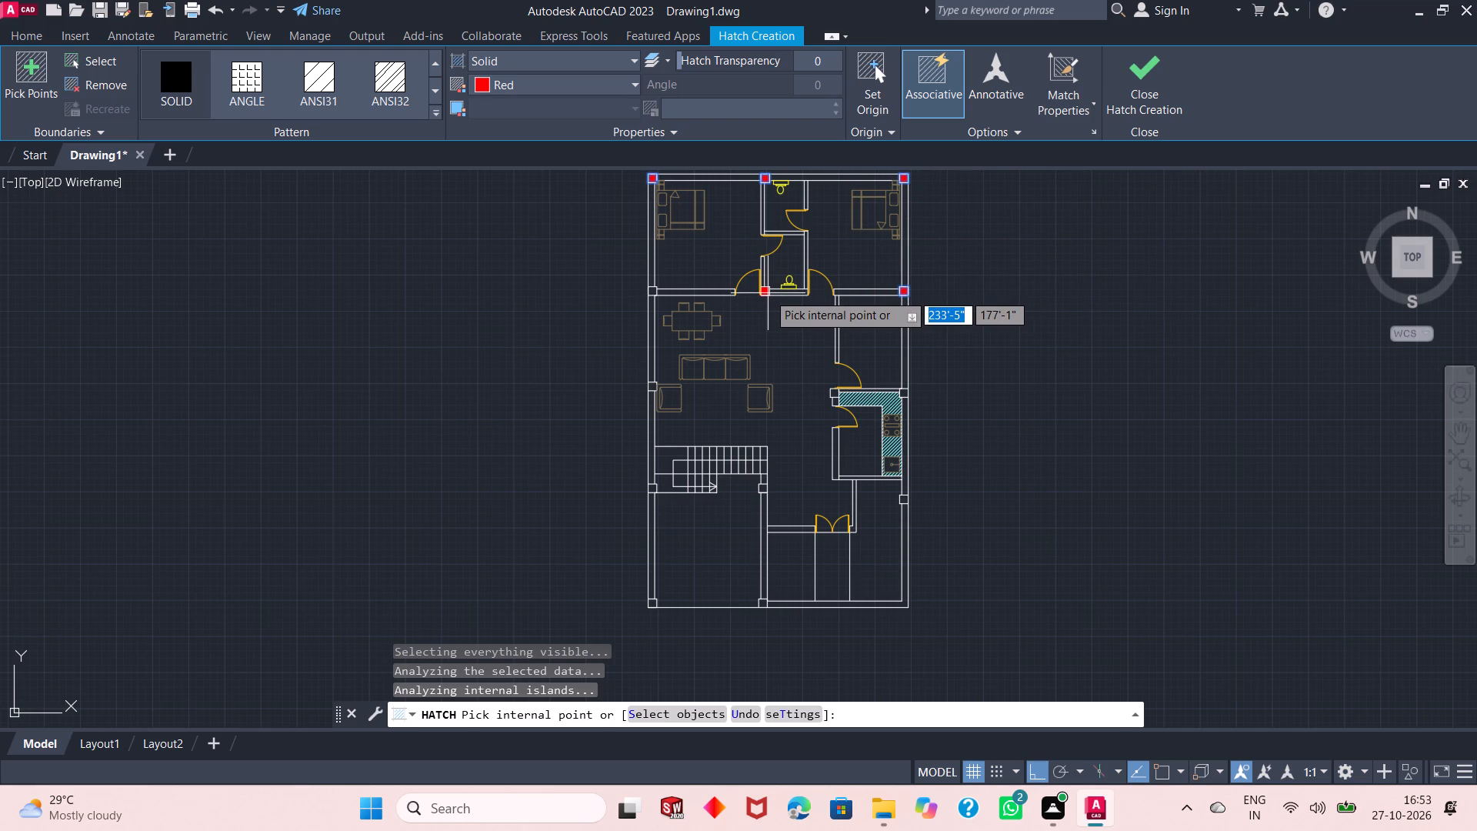
left_click(768, 293)
left_click(655, 294)
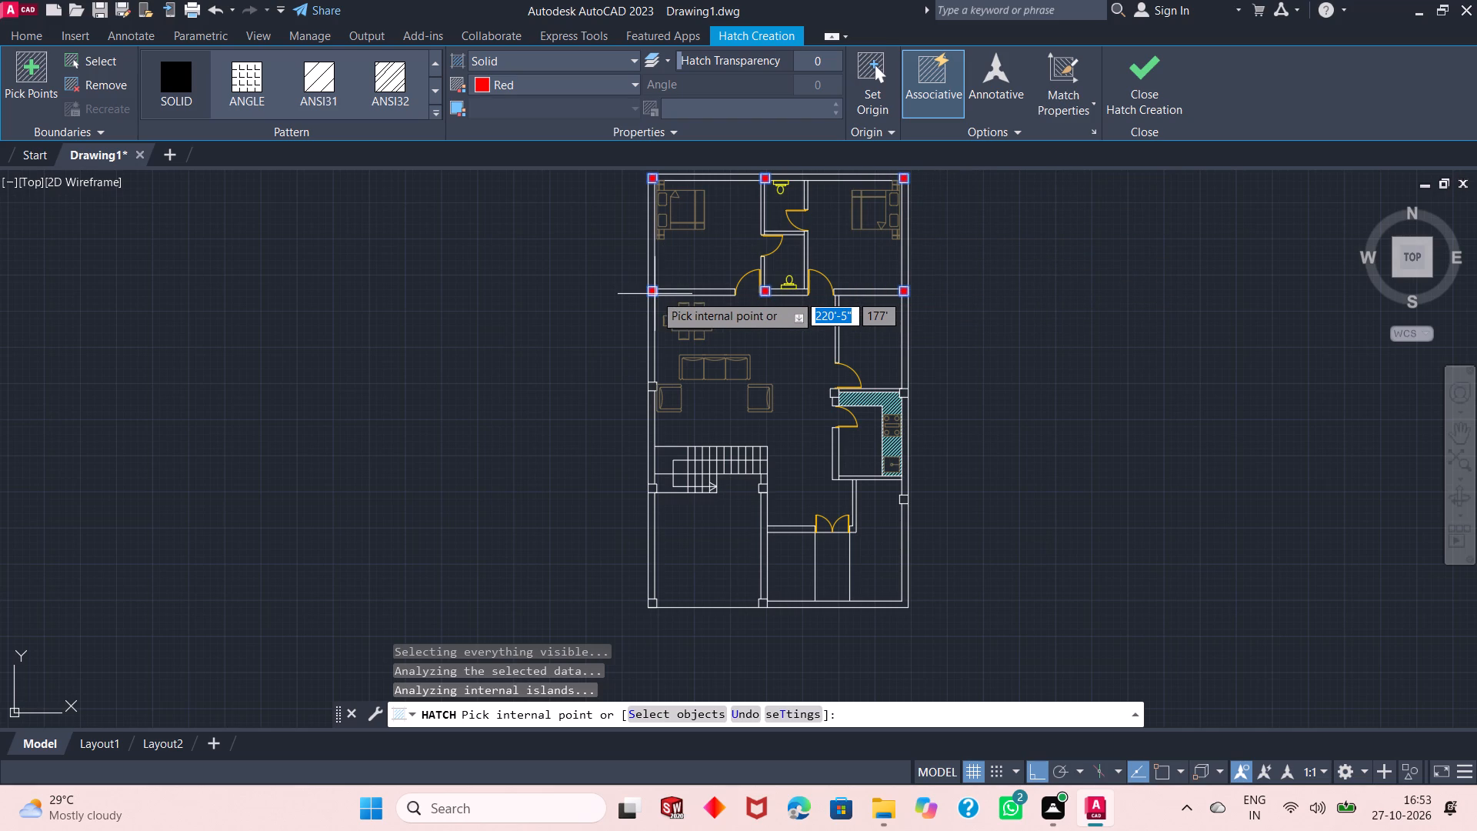
Add the remaining eight columns beside the living area, kitchen, staircase and lower-left room to the solid red hatch and finish it.
left_click(652, 389)
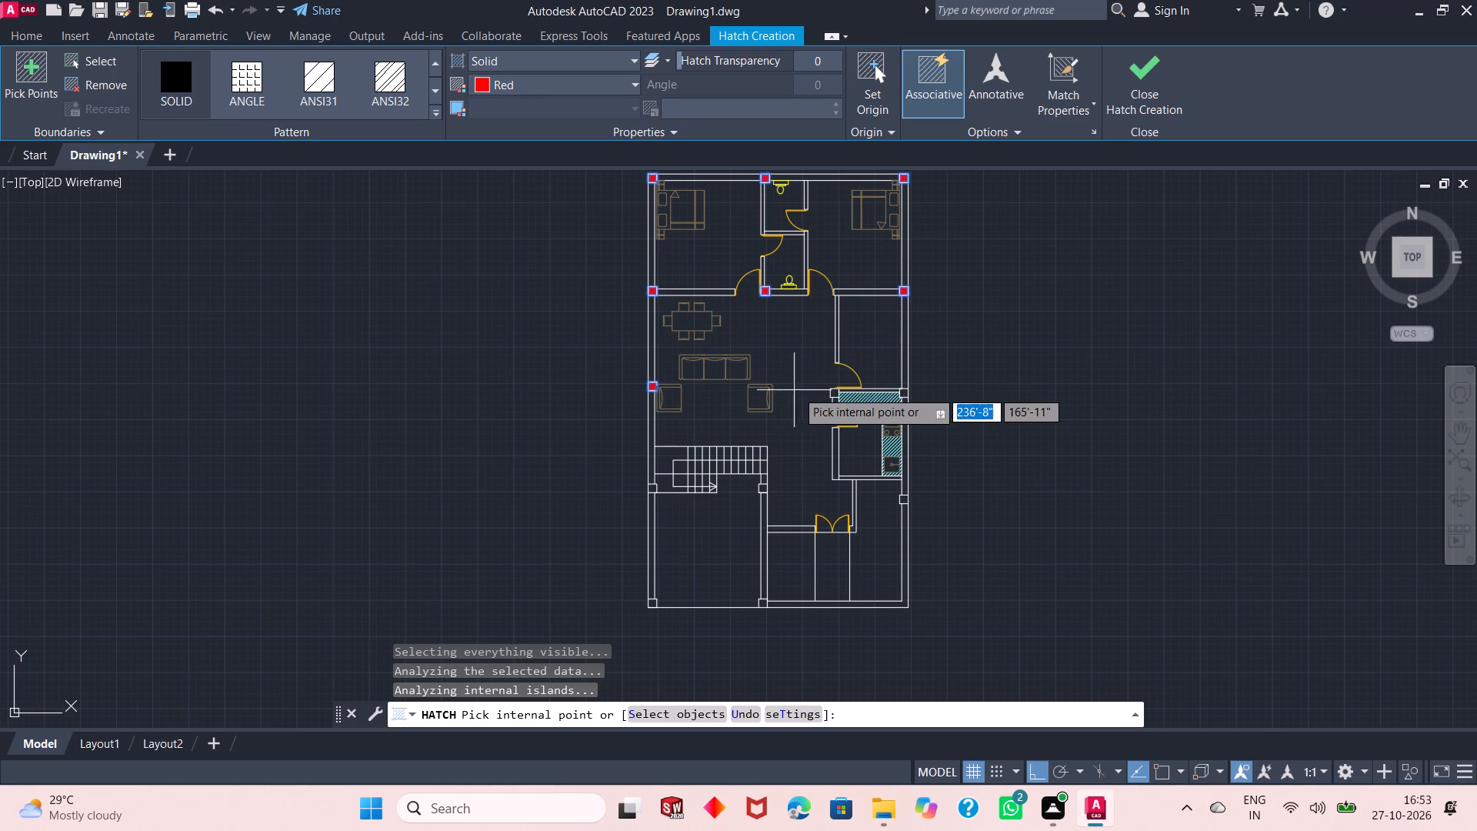
left_click(834, 394)
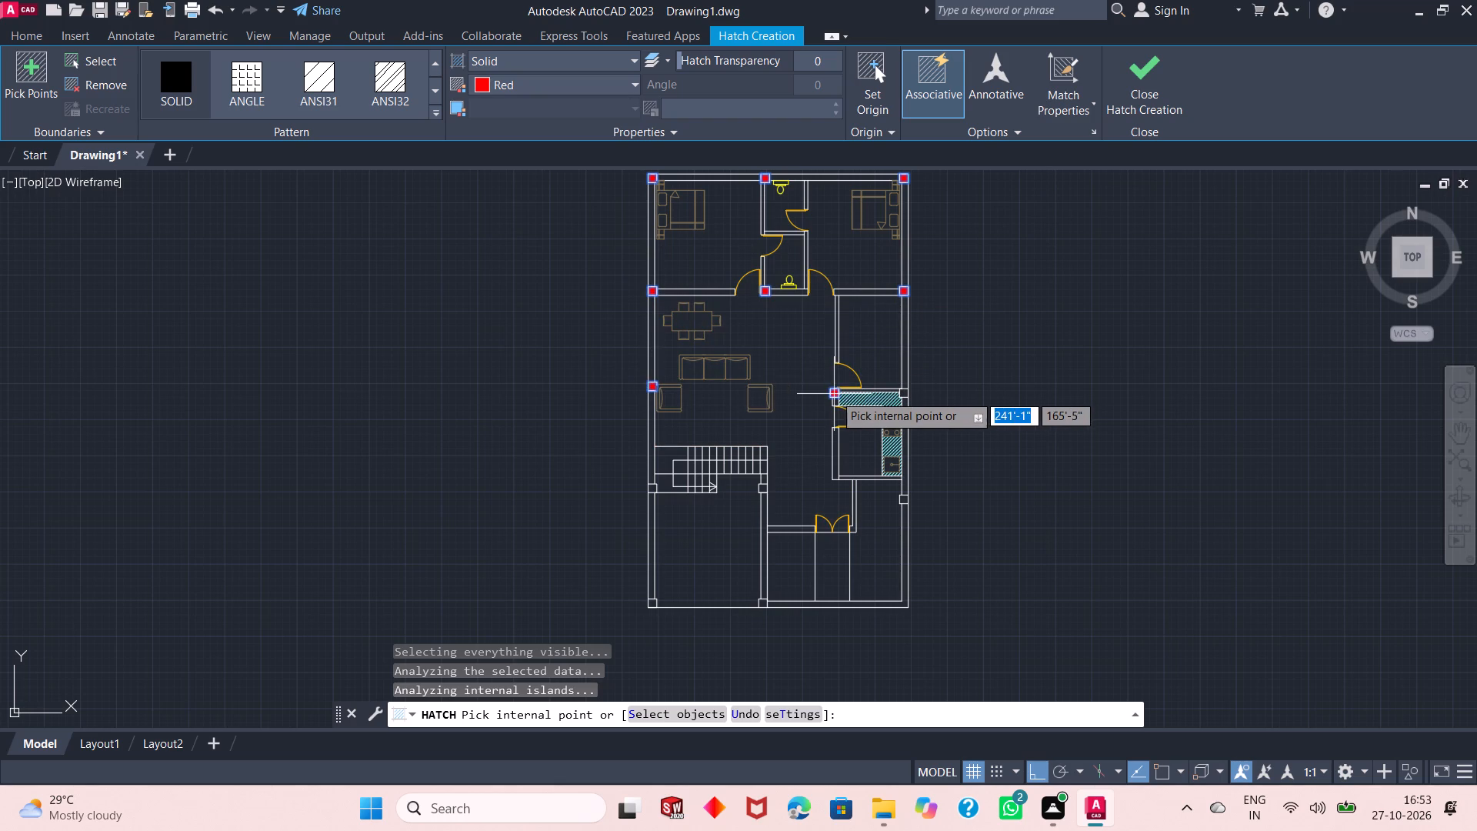
left_click(905, 395)
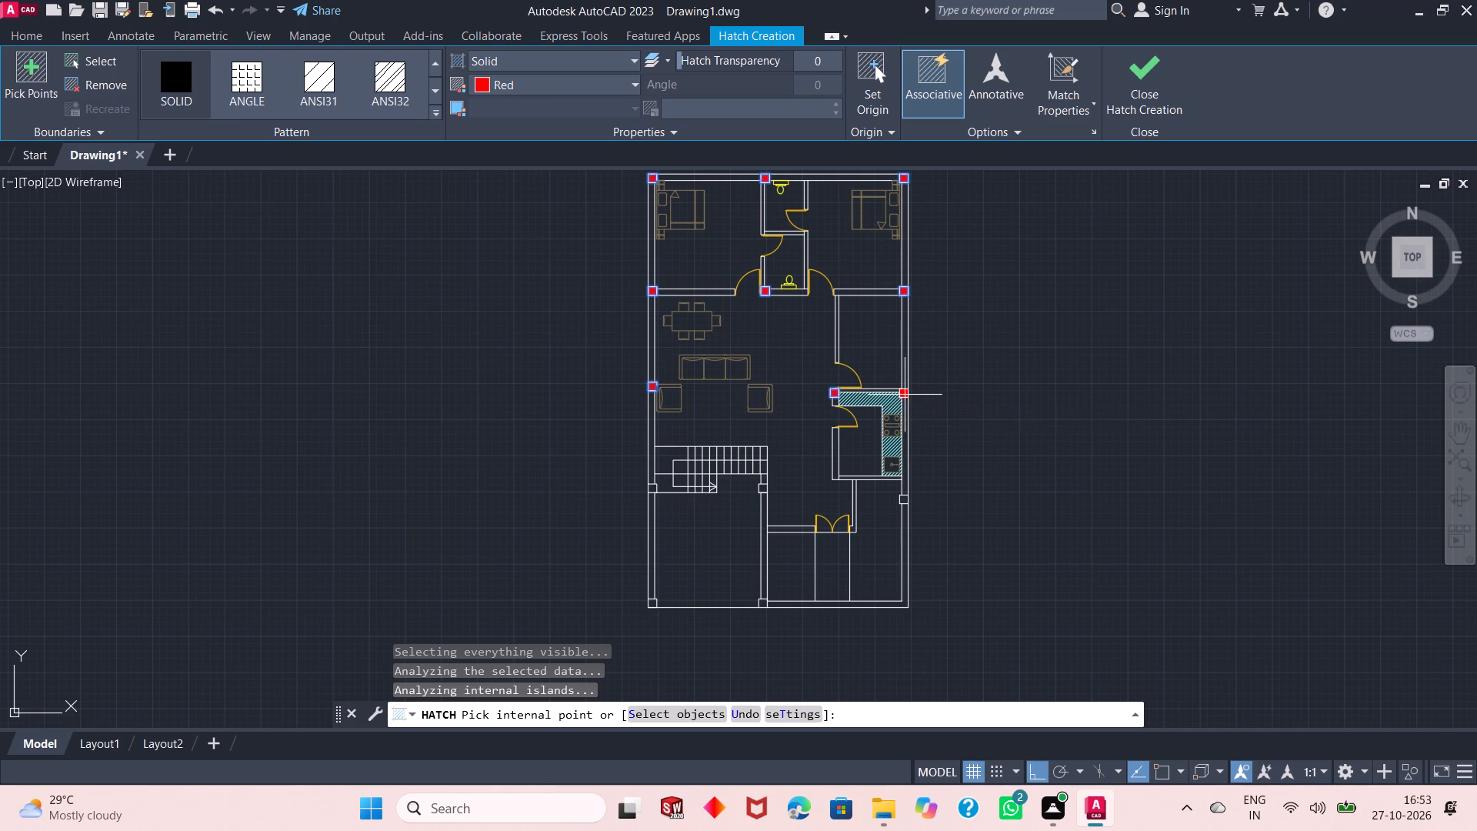
left_click(906, 502)
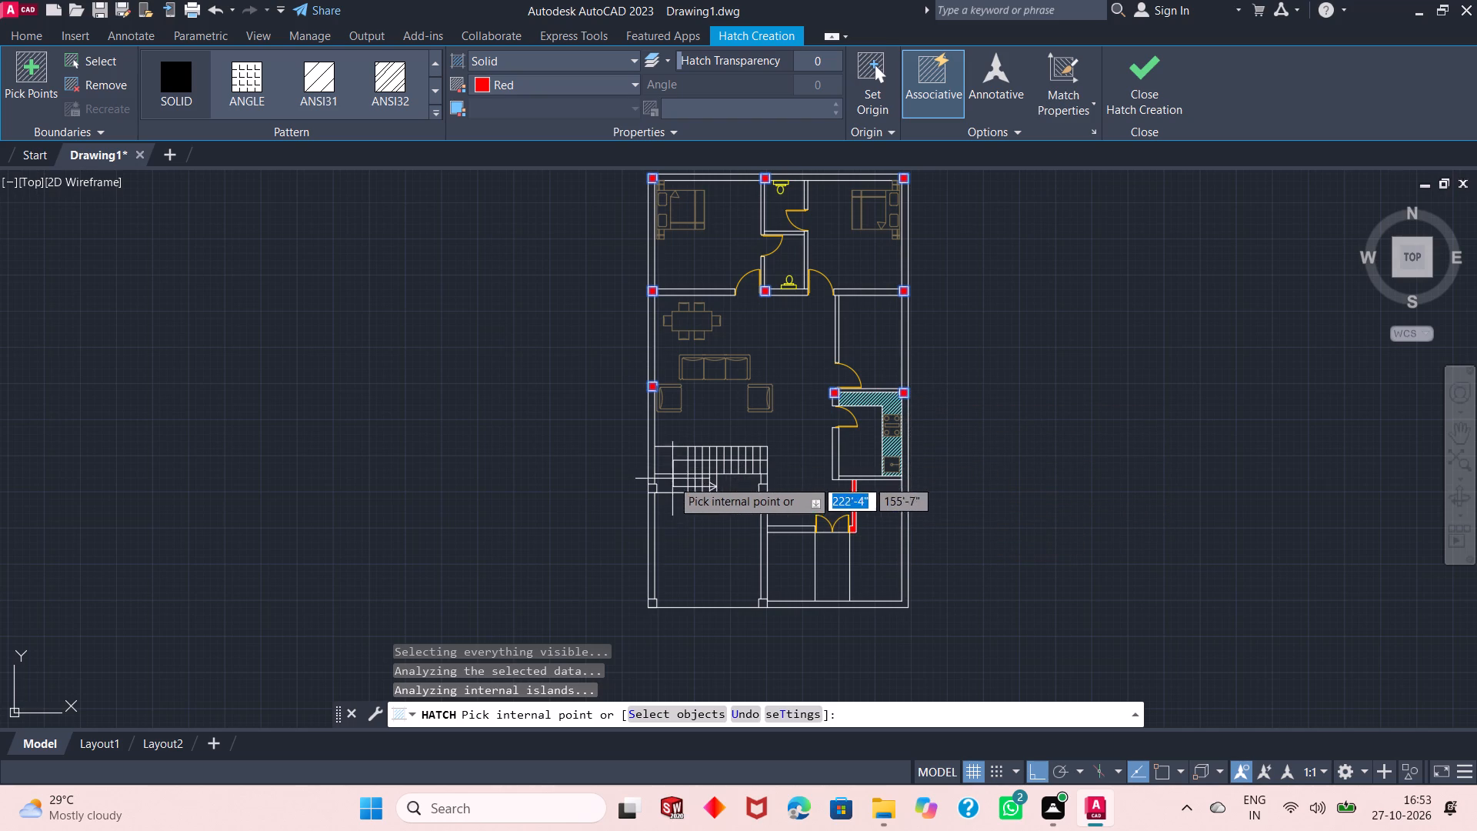
left_click(652, 487)
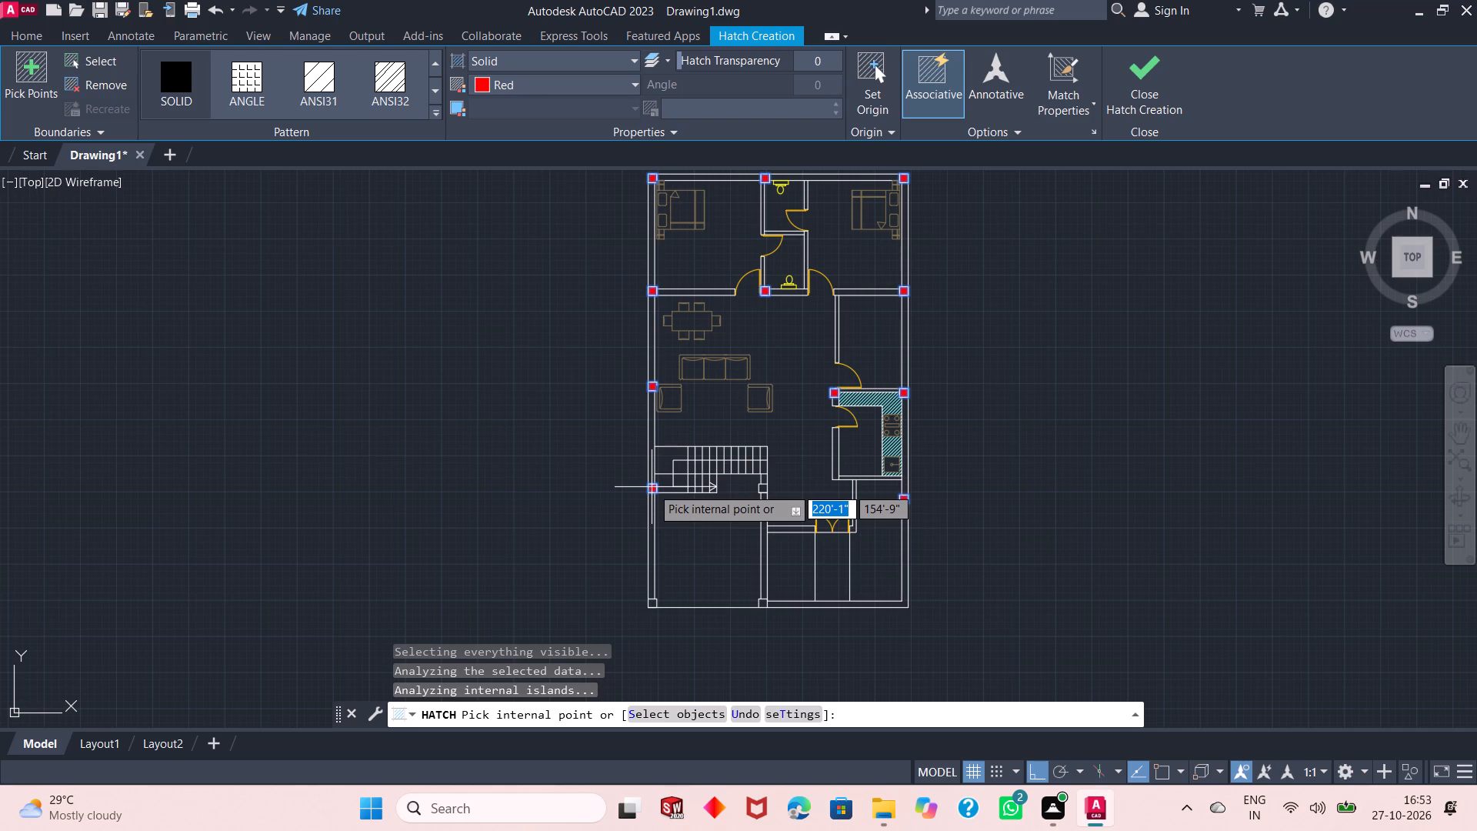
left_click(763, 491)
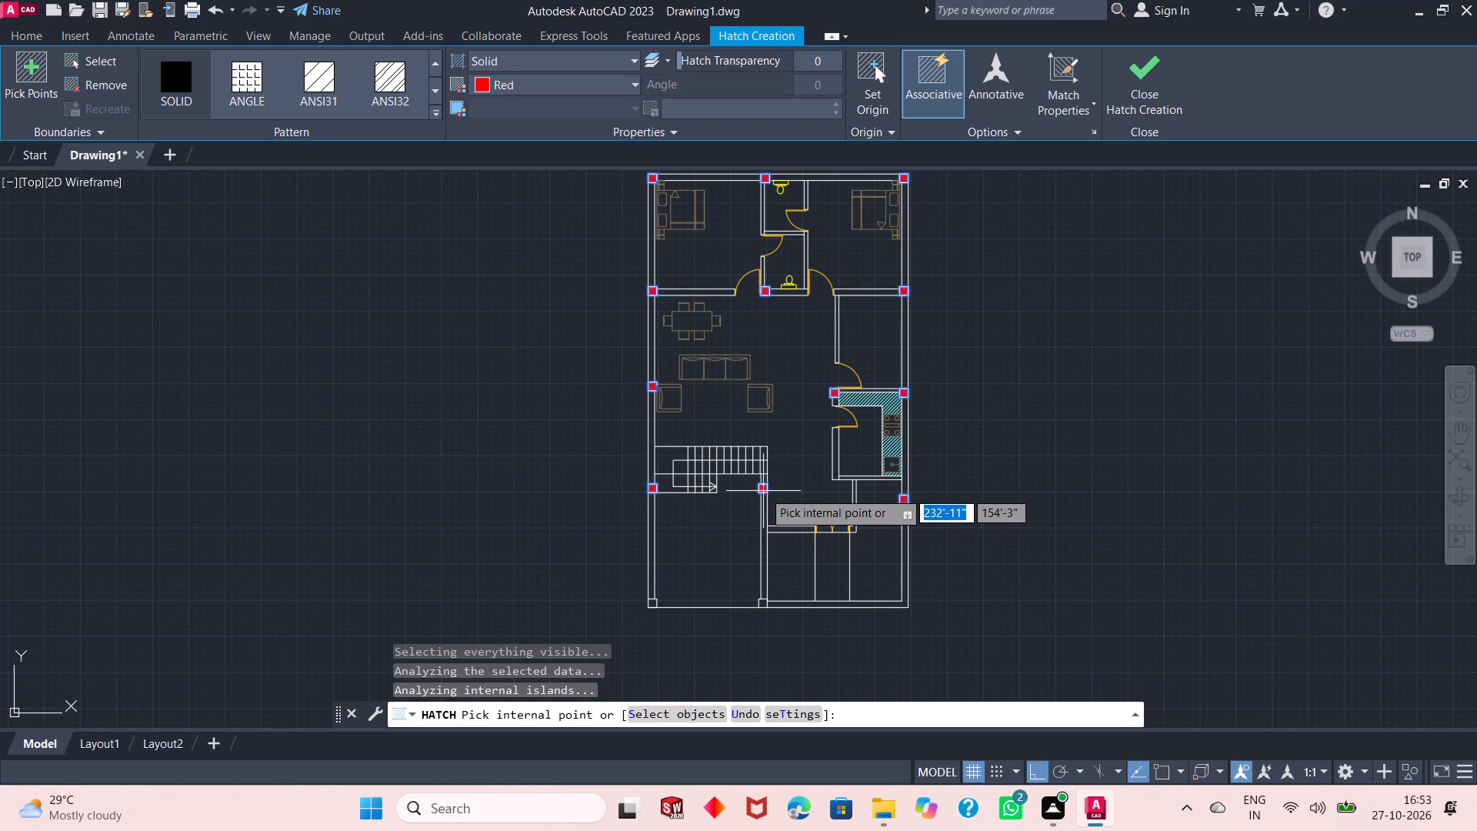
left_click(761, 606)
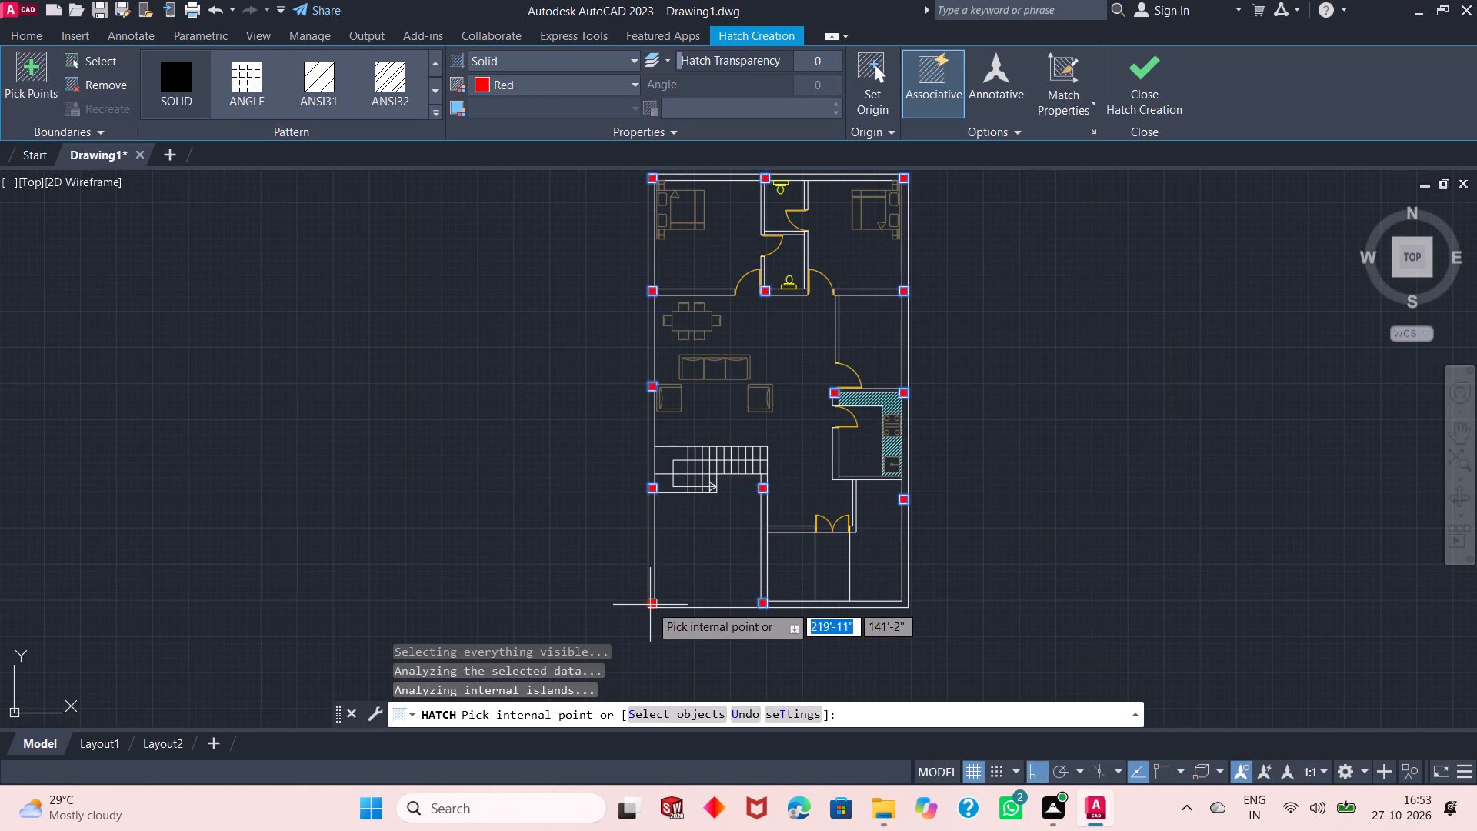
left_click(650, 605)
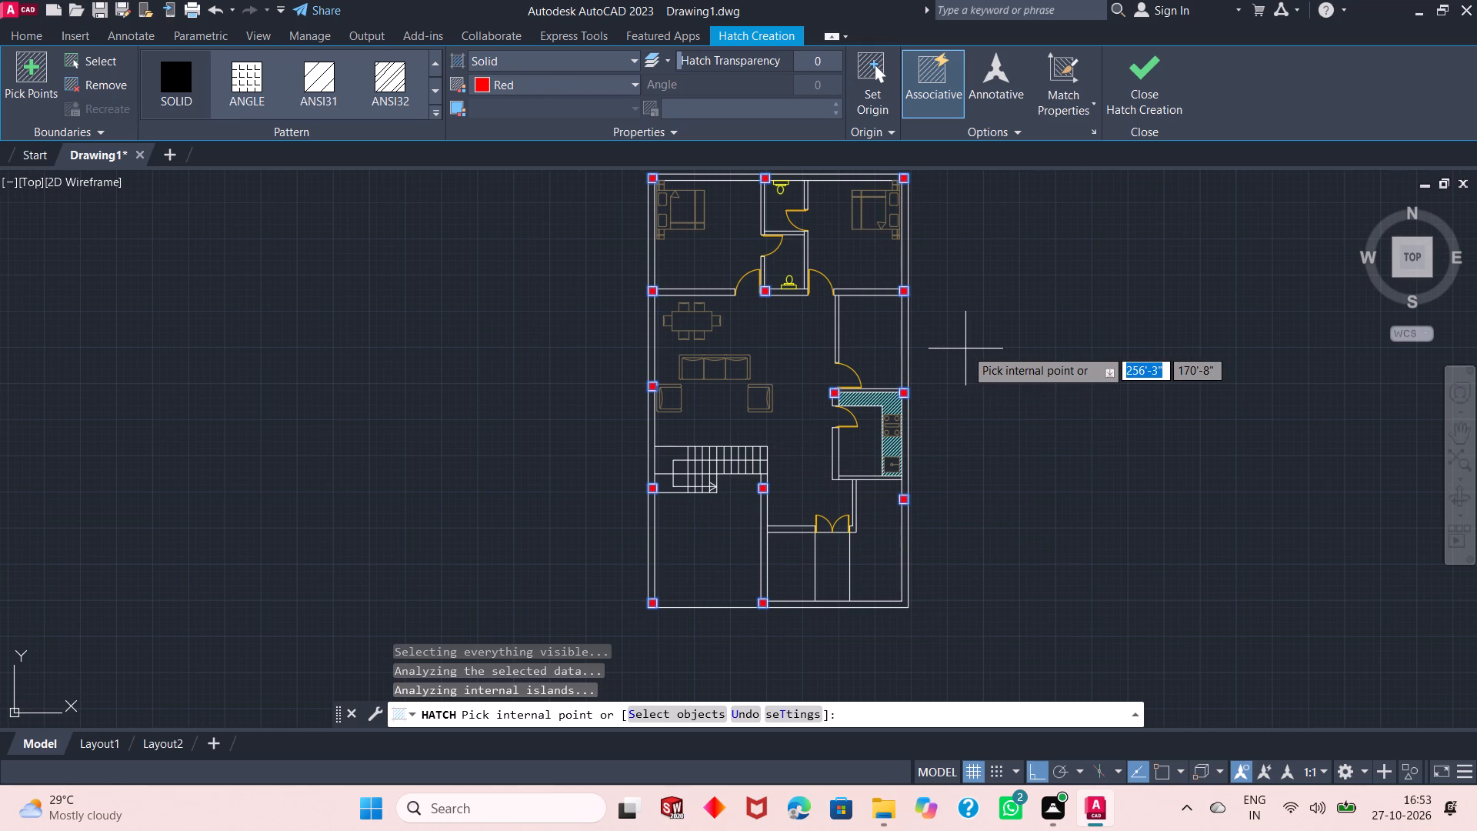
left_click(1159, 101)
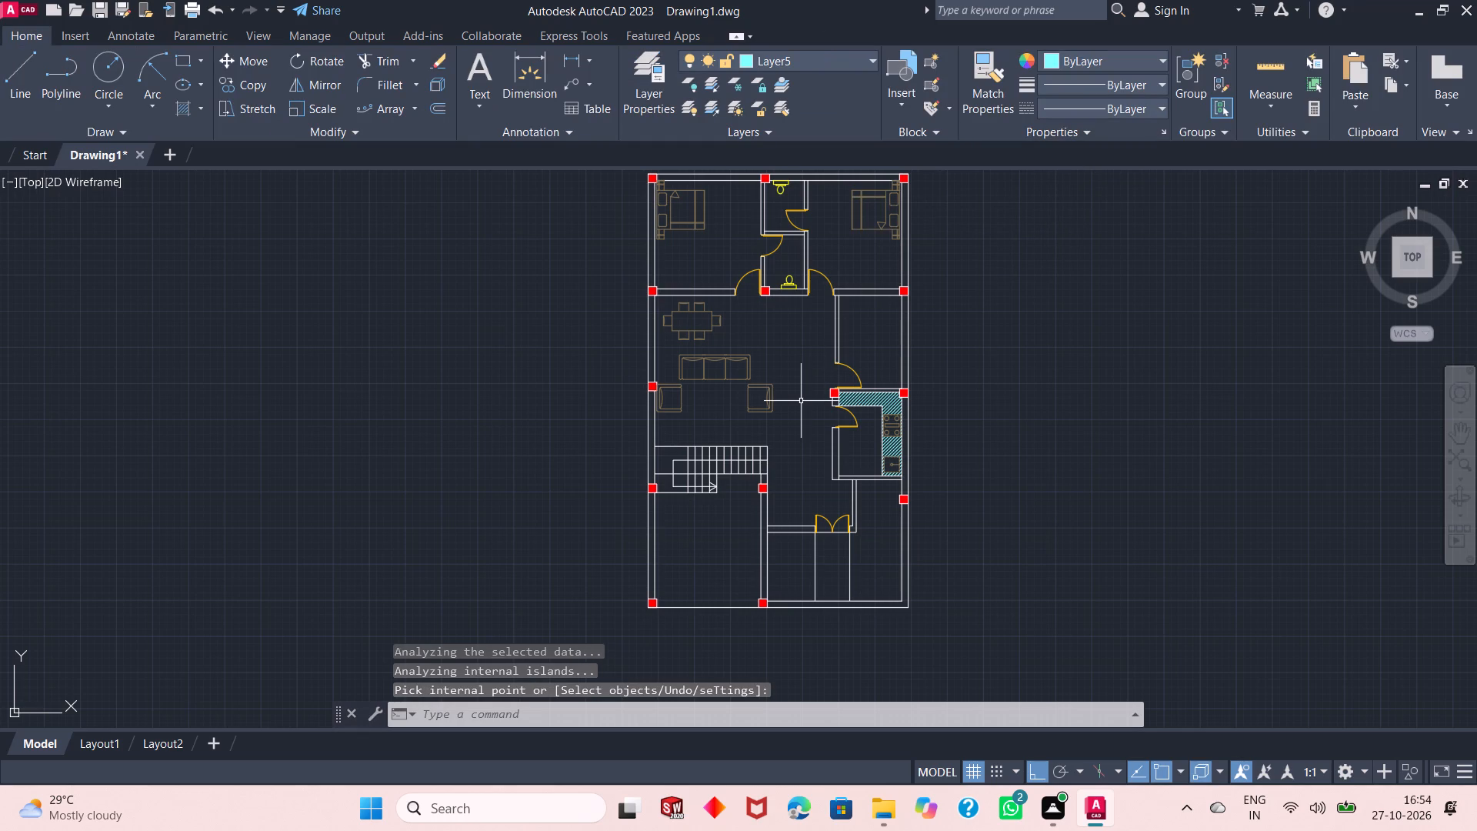
Define an attribute with the tag BEDROOM and text height 8", and place it below the bed in the plan's upper-left bedroom.
scroll(800, 402, "down", 1, "ctrl")
scroll(809, 367, "up", 1, "ctrl")
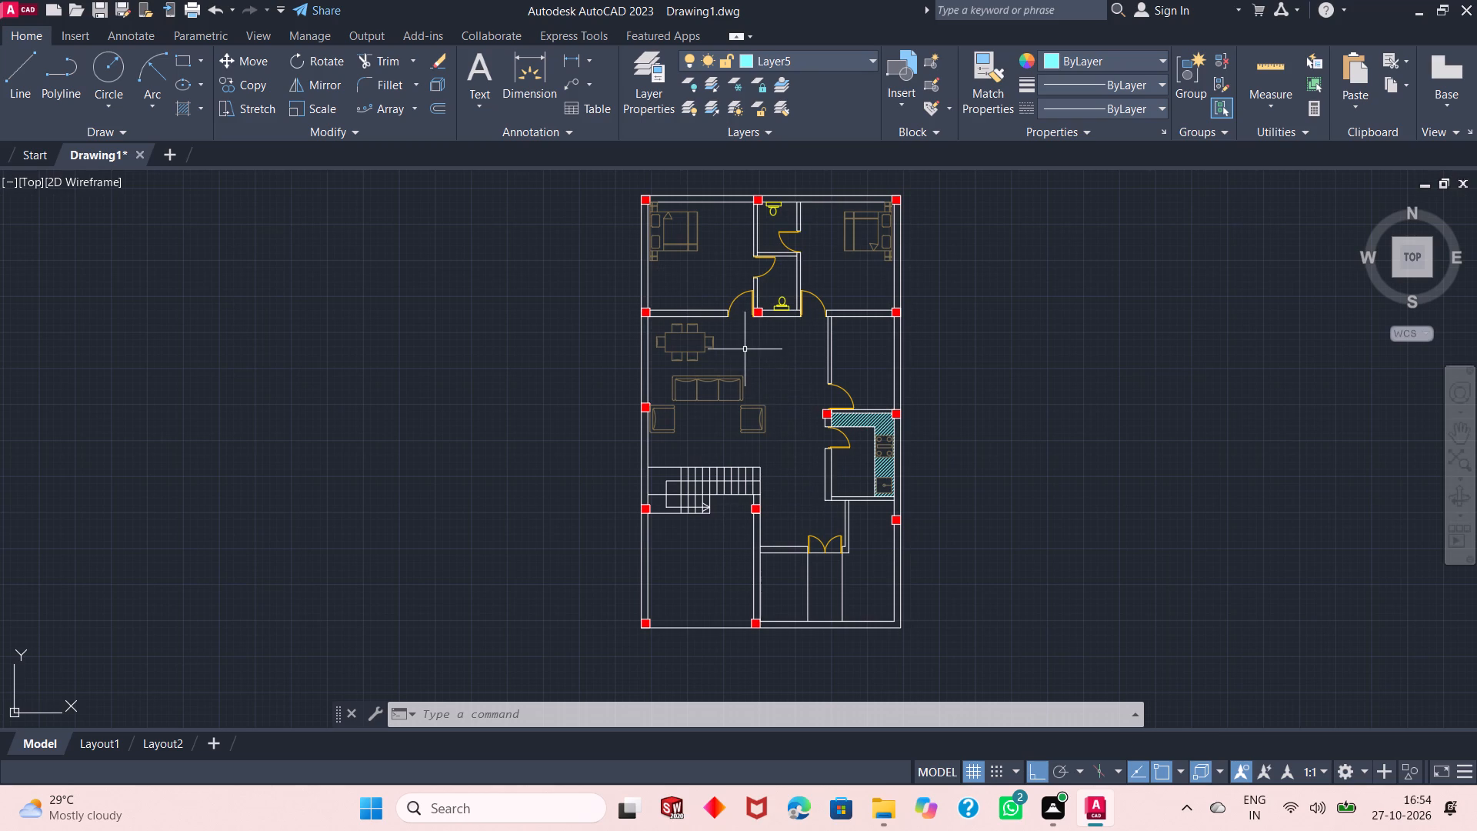
left_click(929, 134)
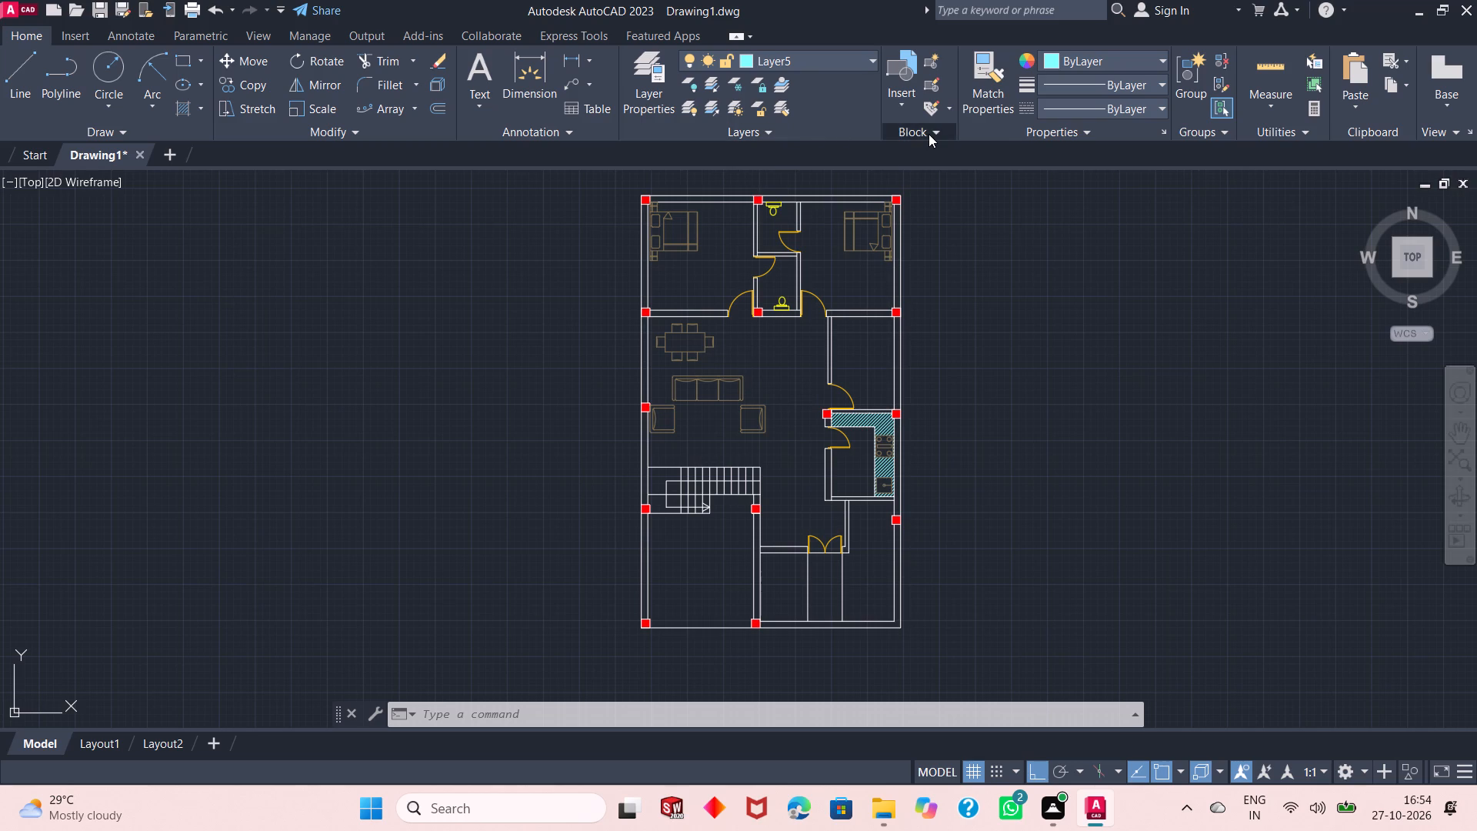
left_click(894, 149)
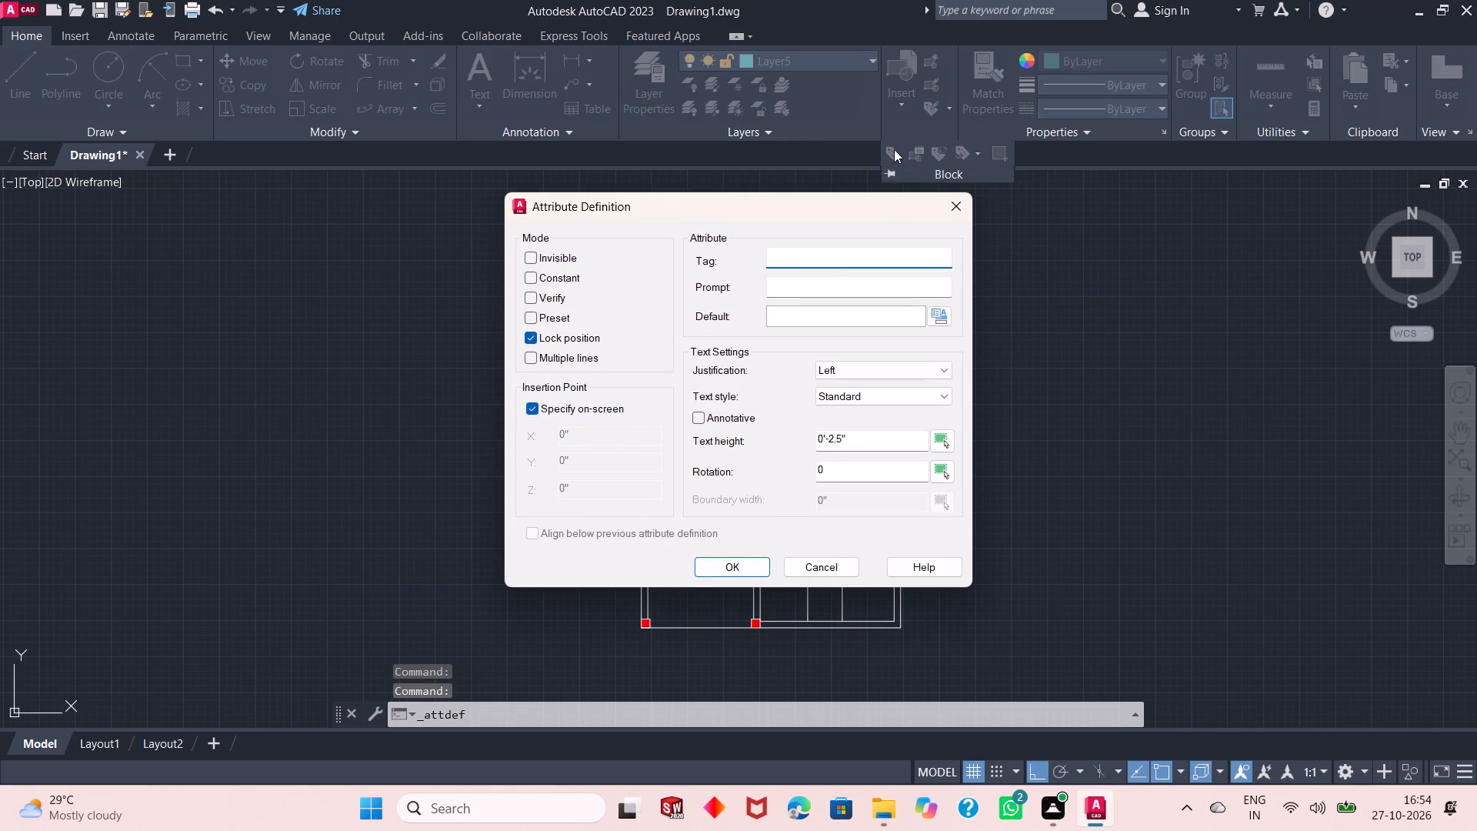
type("bedroom")
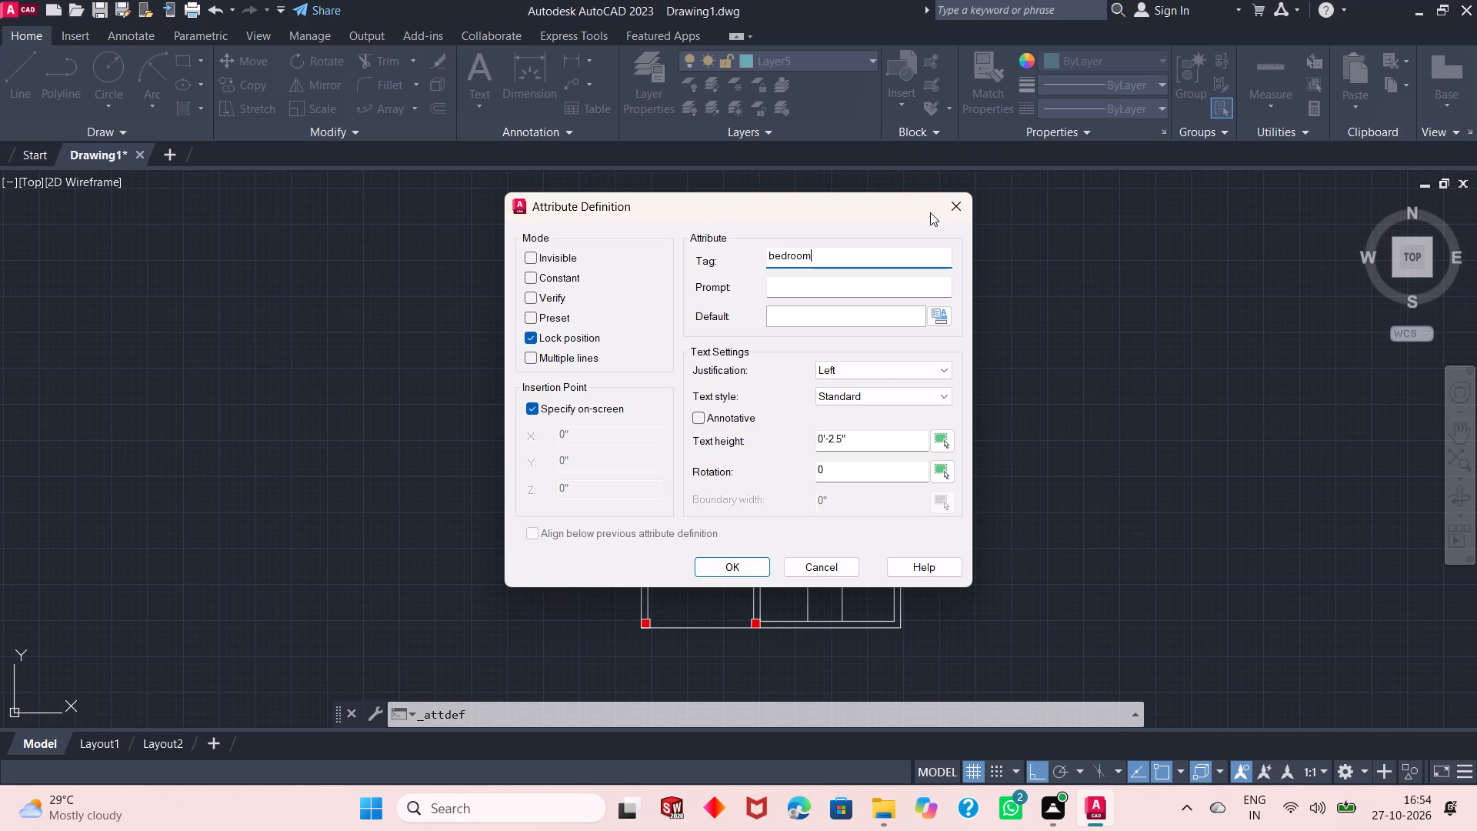
left_click(858, 439)
key("BackSpace")
key("BackSpace")
key("BackSpace")
key("BackSpace")
key("BackSpace")
key("BackSpace")
key("BackSpace")
key("BackSpace")
key("BackSpace")
key("BackSpace")
key("BackSpace")
key("BackSpace")
key("BackSpace")
key("BackSpace")
key("BackSpace")
key("BackSpace")
key("BackSpace")
key("BackSpace")
key("BackSpace")
key("BackSpace")
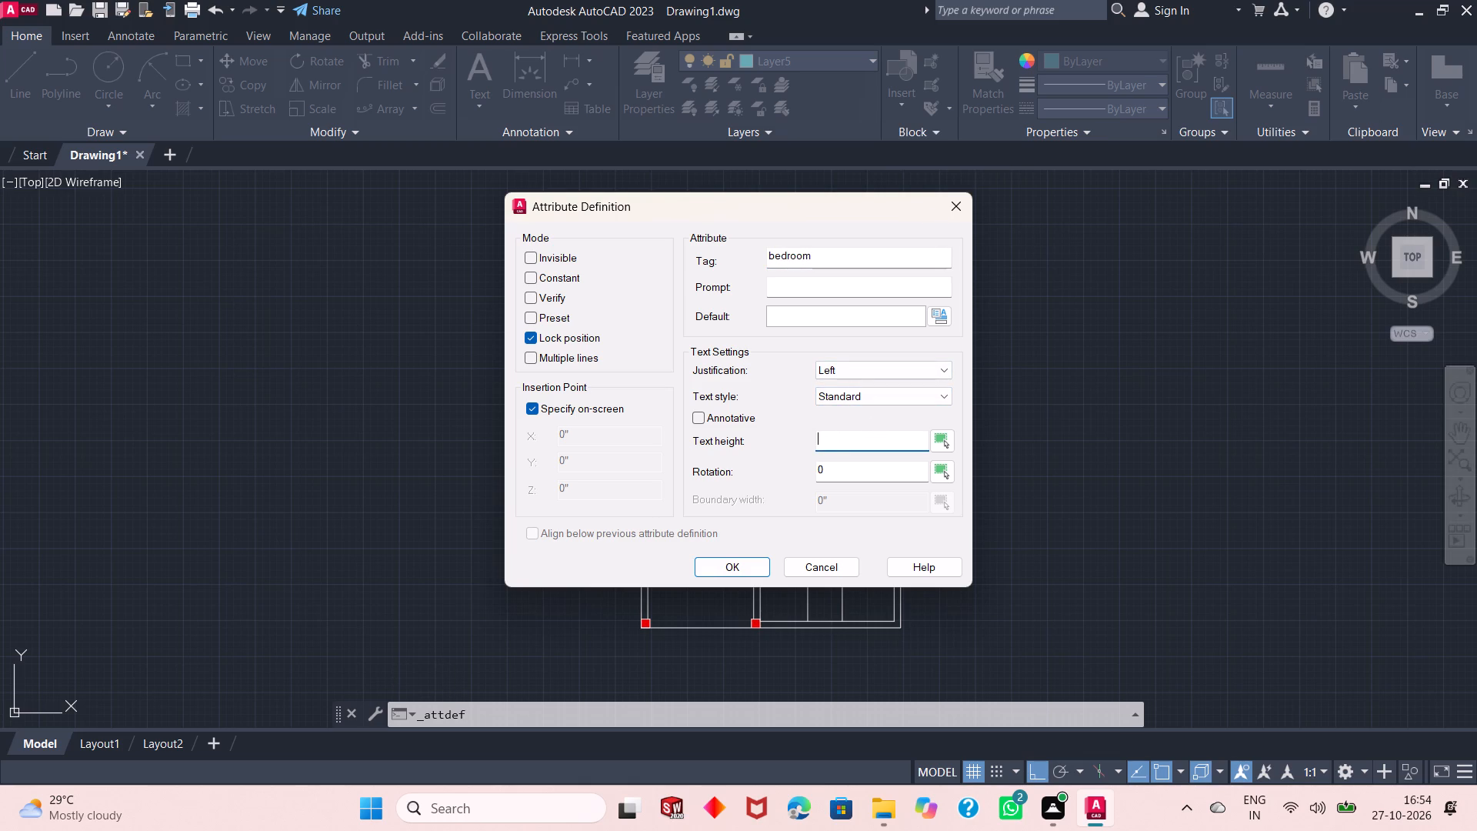
key("8")
key("shift+quotedbl")
key("Return")
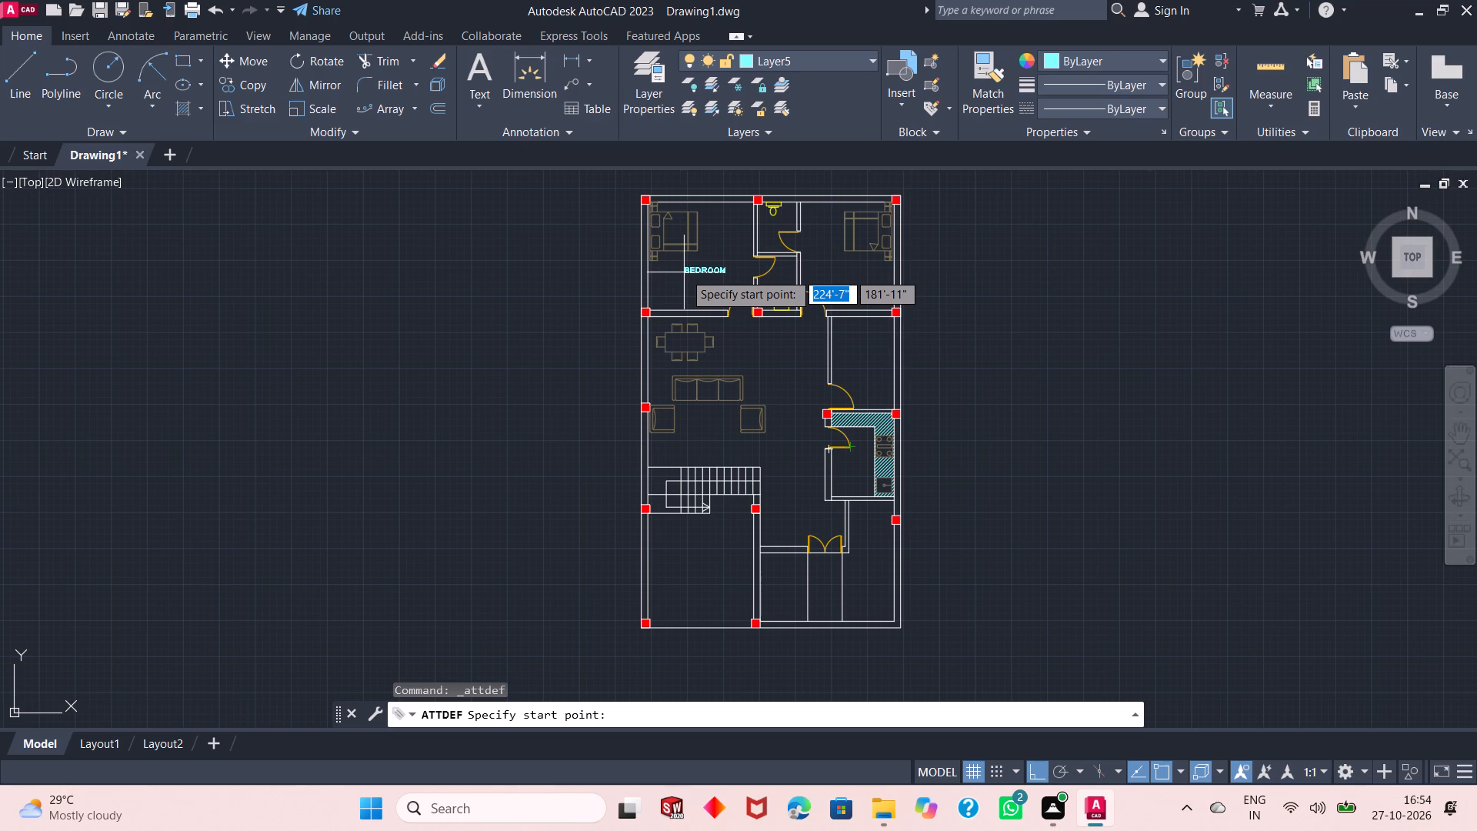
left_click(678, 279)
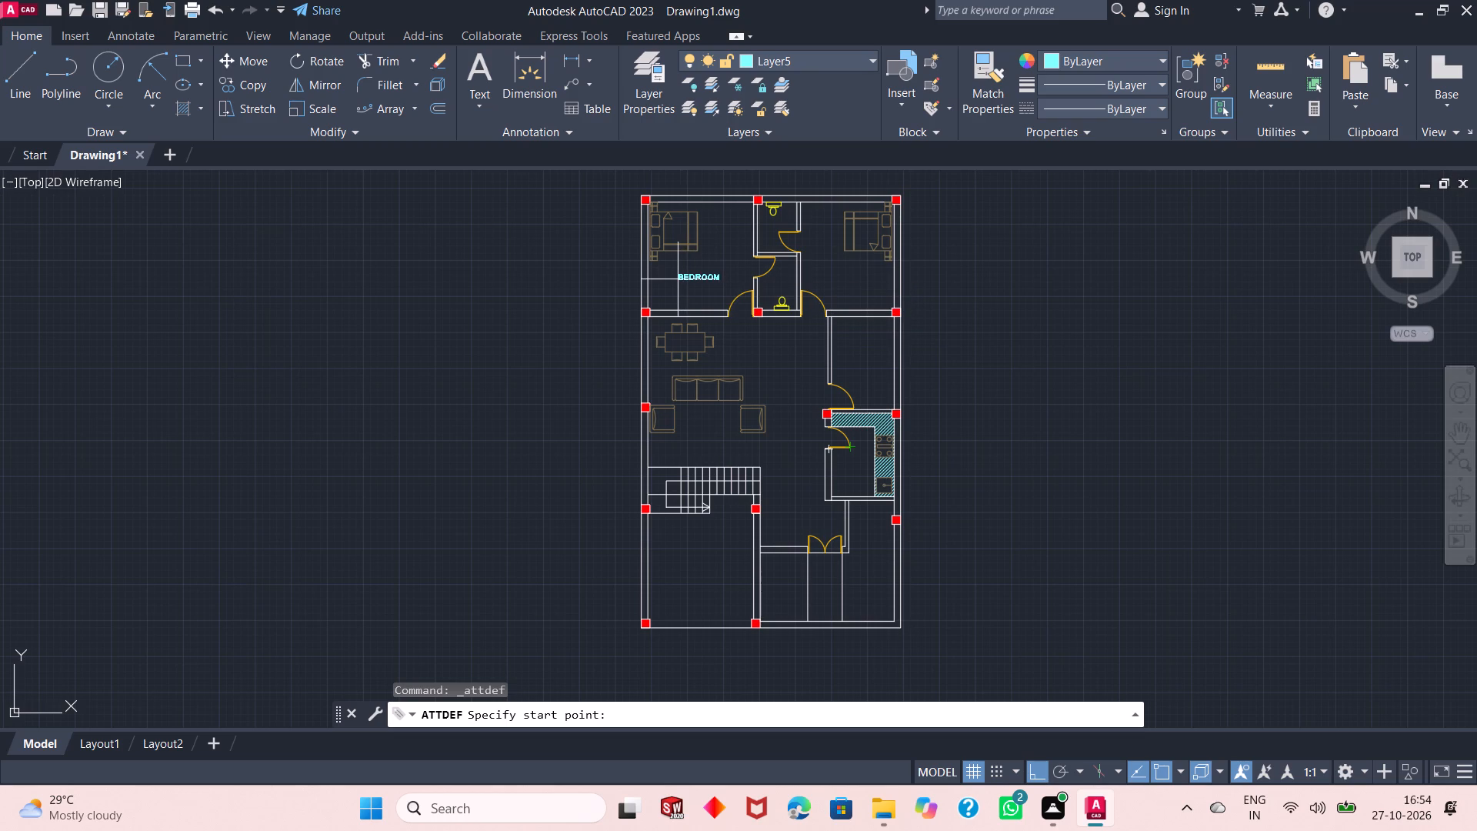
Add a size label attribute 12'3"X12'6" directly beneath the upper-left bedroom's name.
key("Return")
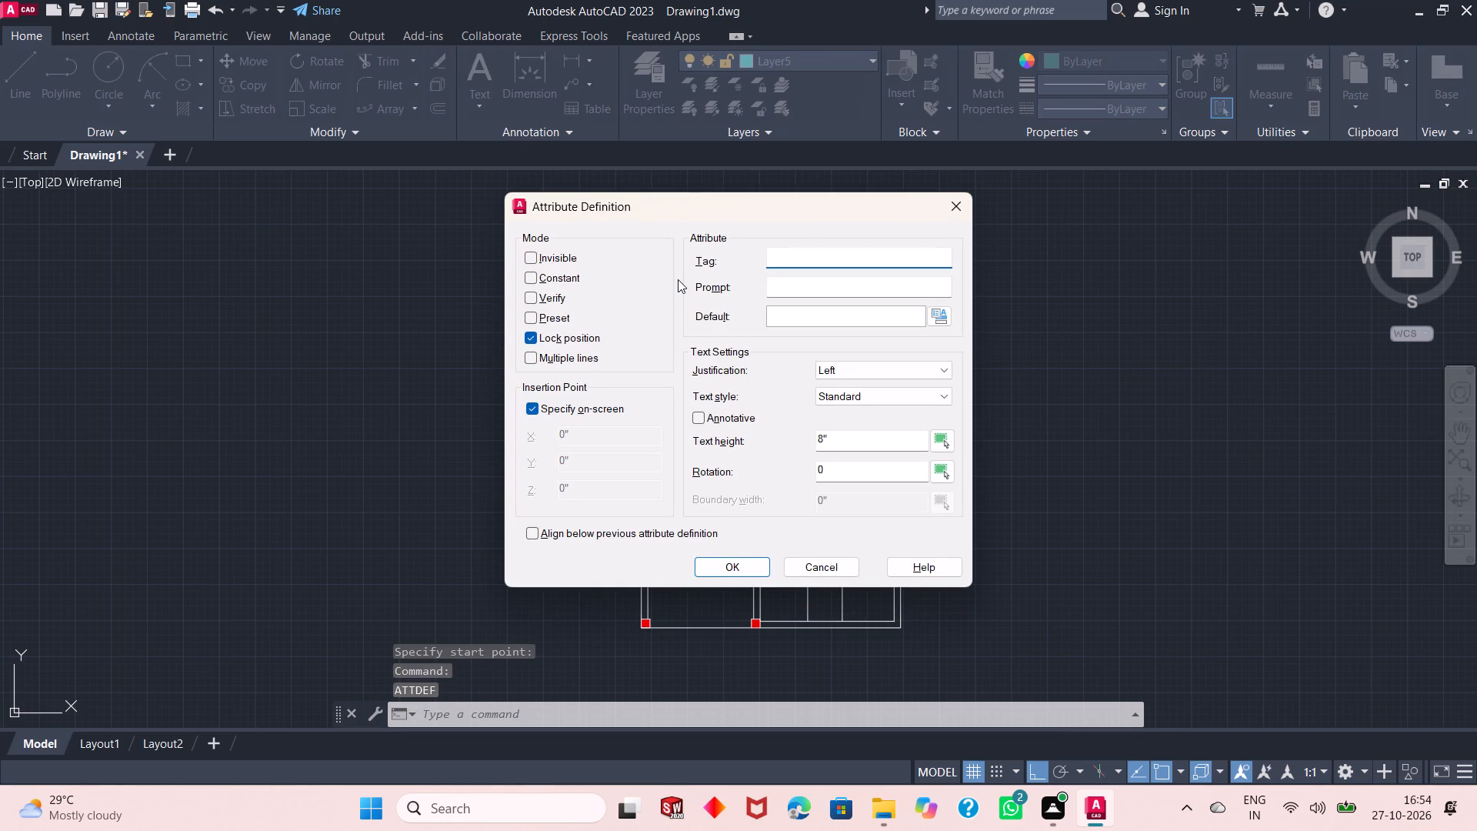
type("12'3\"")
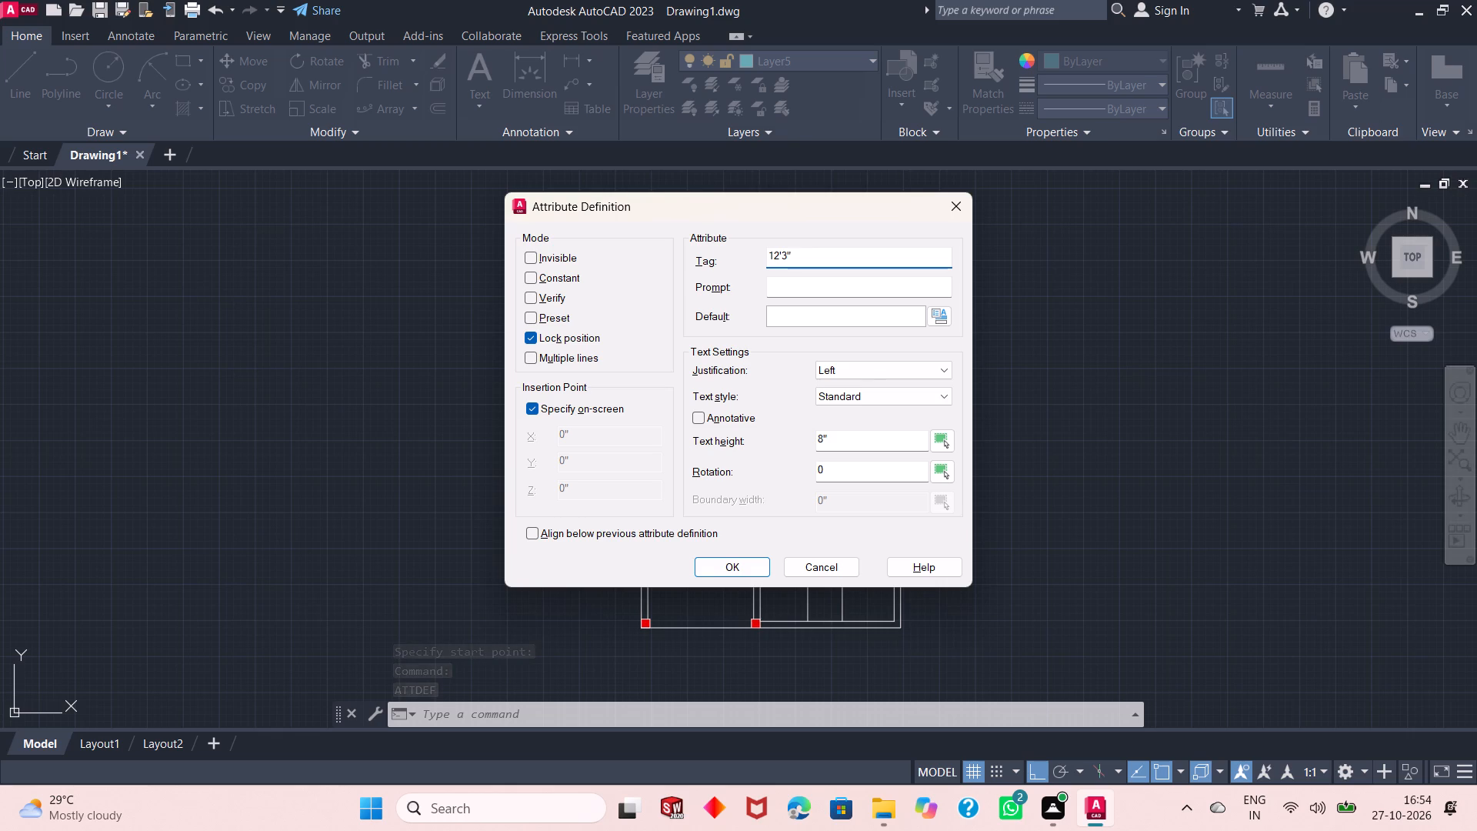
type("X12'6\"")
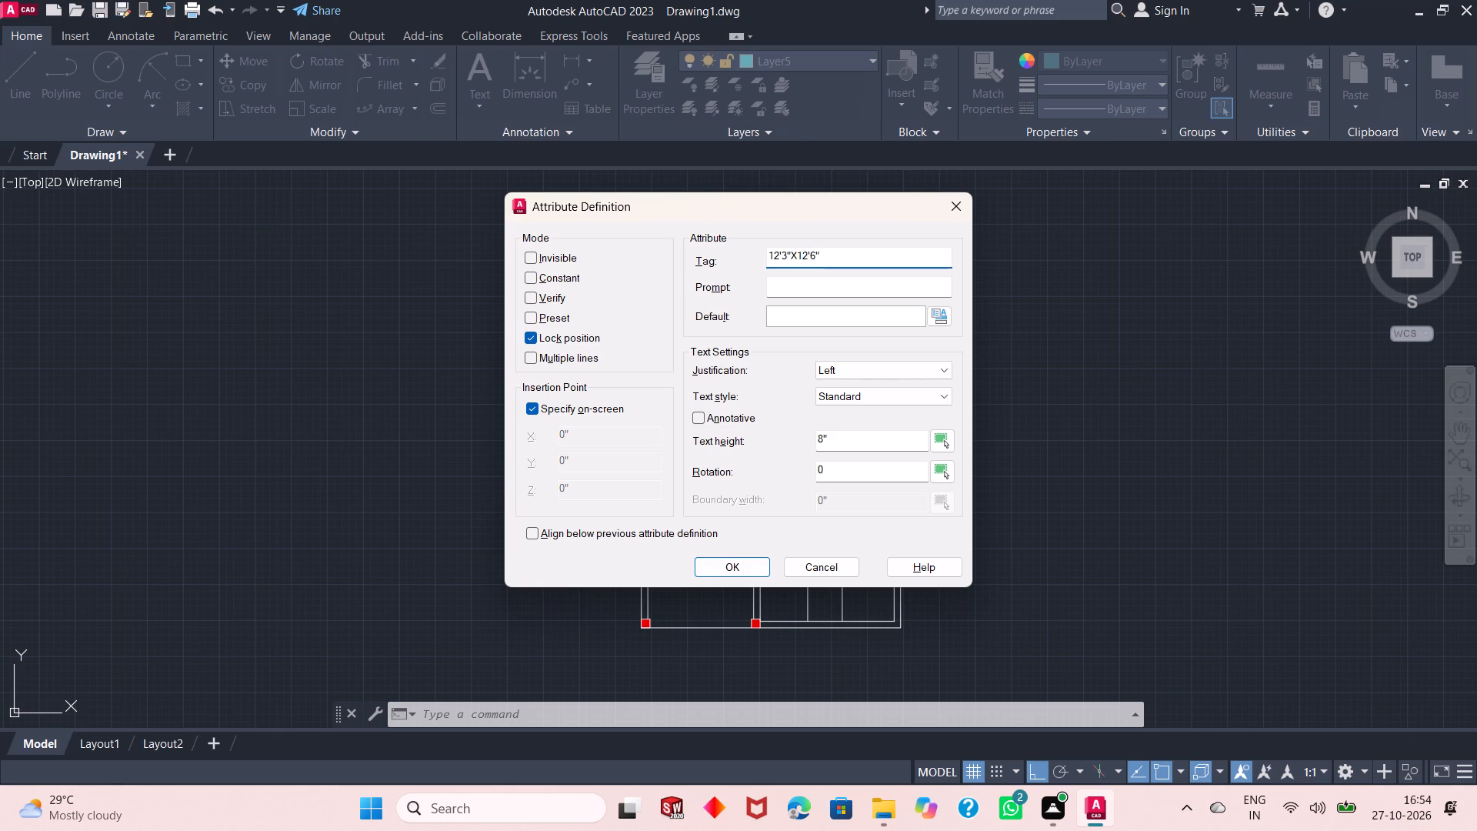
key("Return")
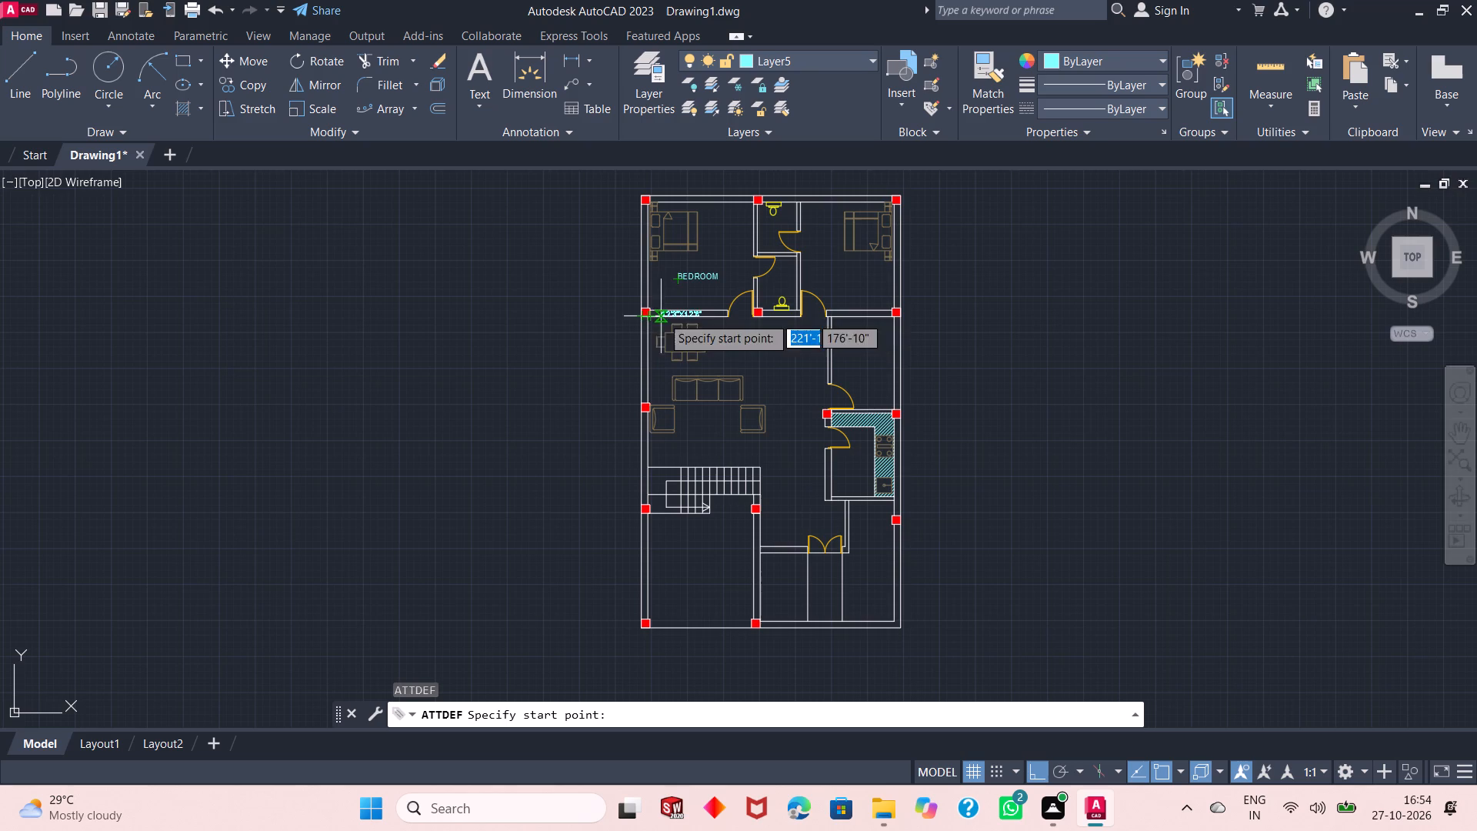
scroll(694, 300, "up", 4, "ctrl")
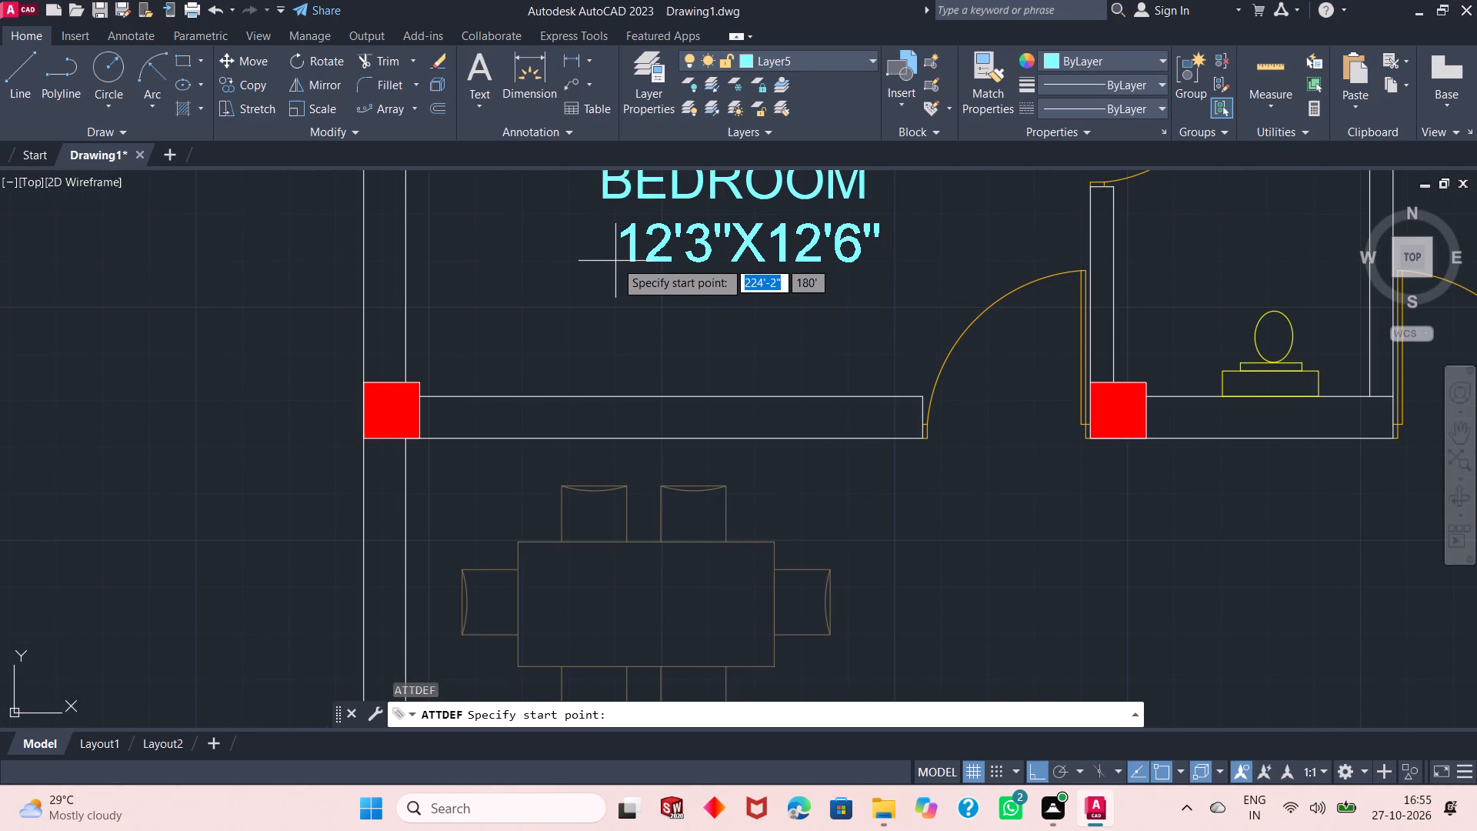
left_click(606, 259)
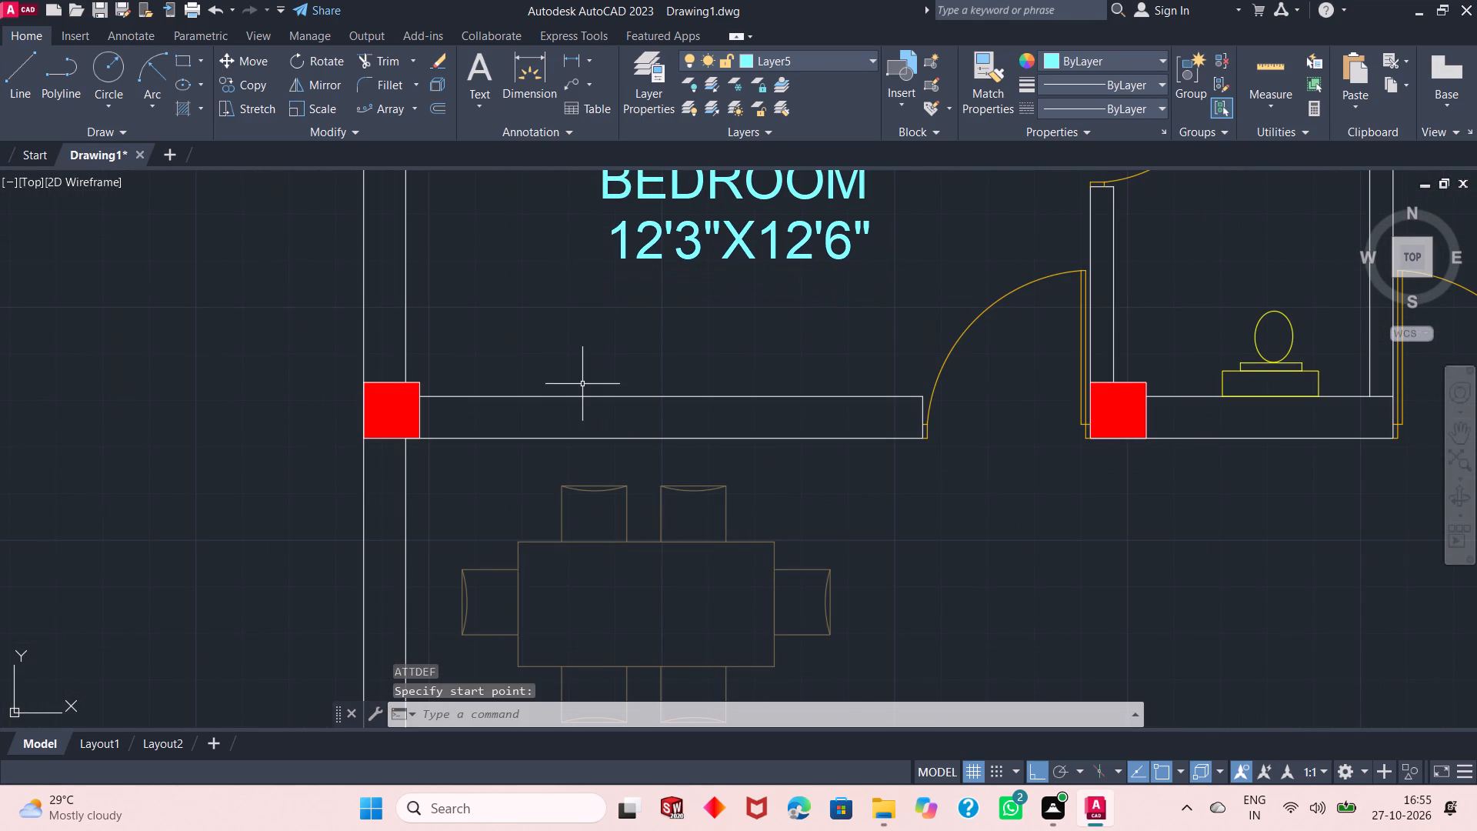
Define a BEDROOM attribute label and place it below the bed in the plan's upper-right bedroom.
scroll(582, 386, "down", 4, "ctrl")
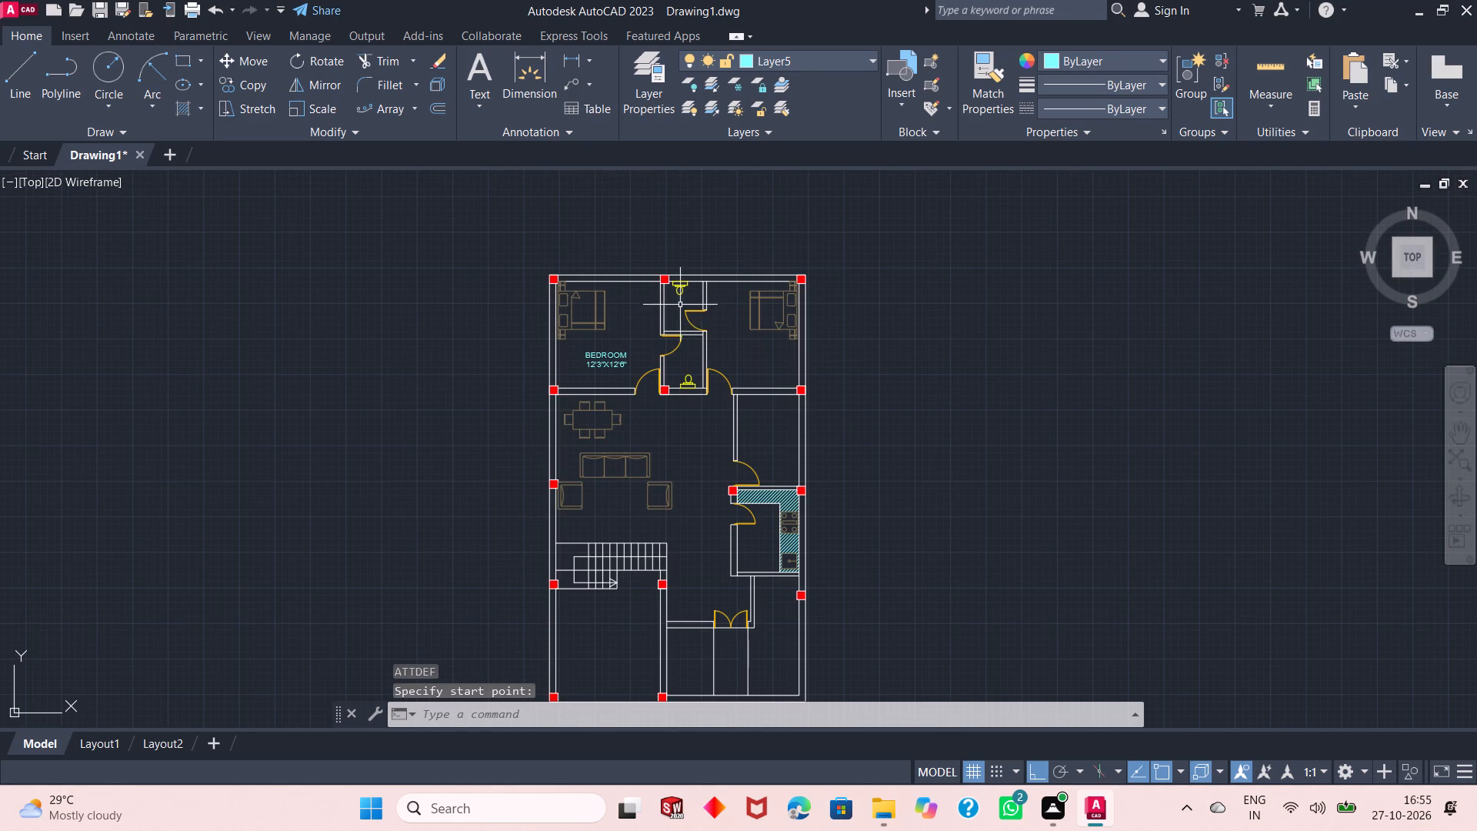
scroll(675, 299, "up", 4, "ctrl")
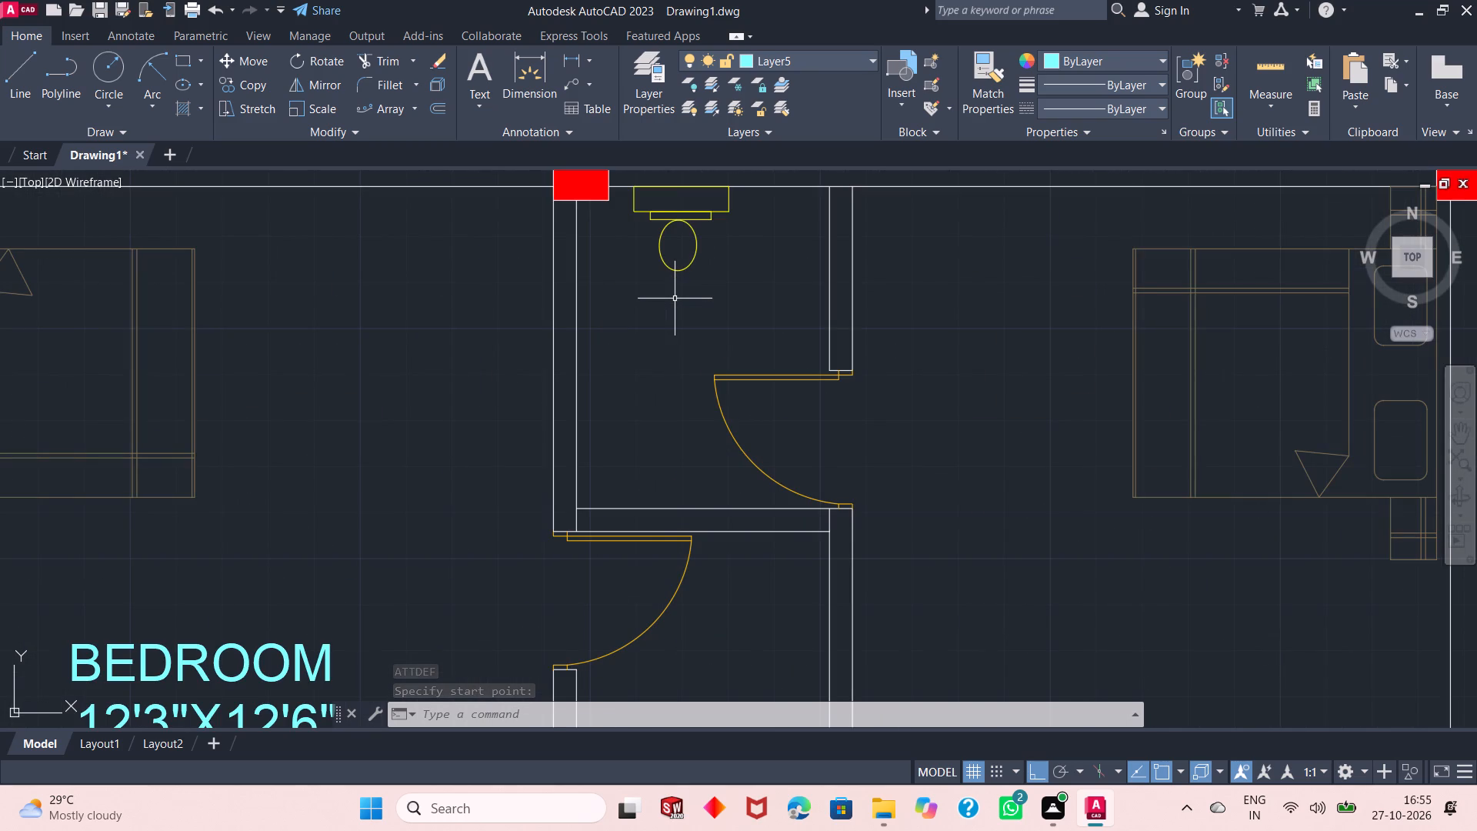
key("Return")
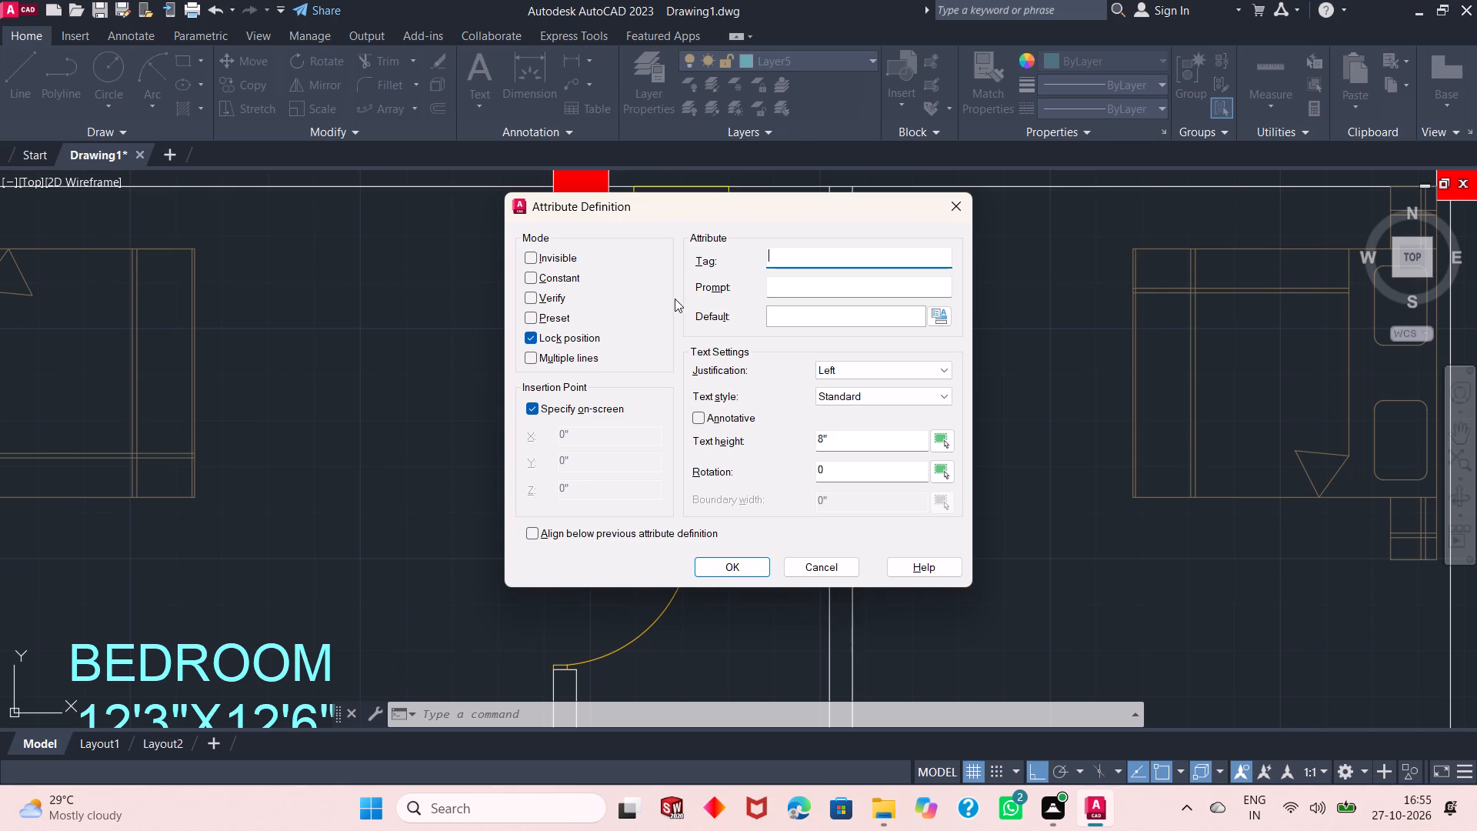
type("BEDROOM")
key("Return")
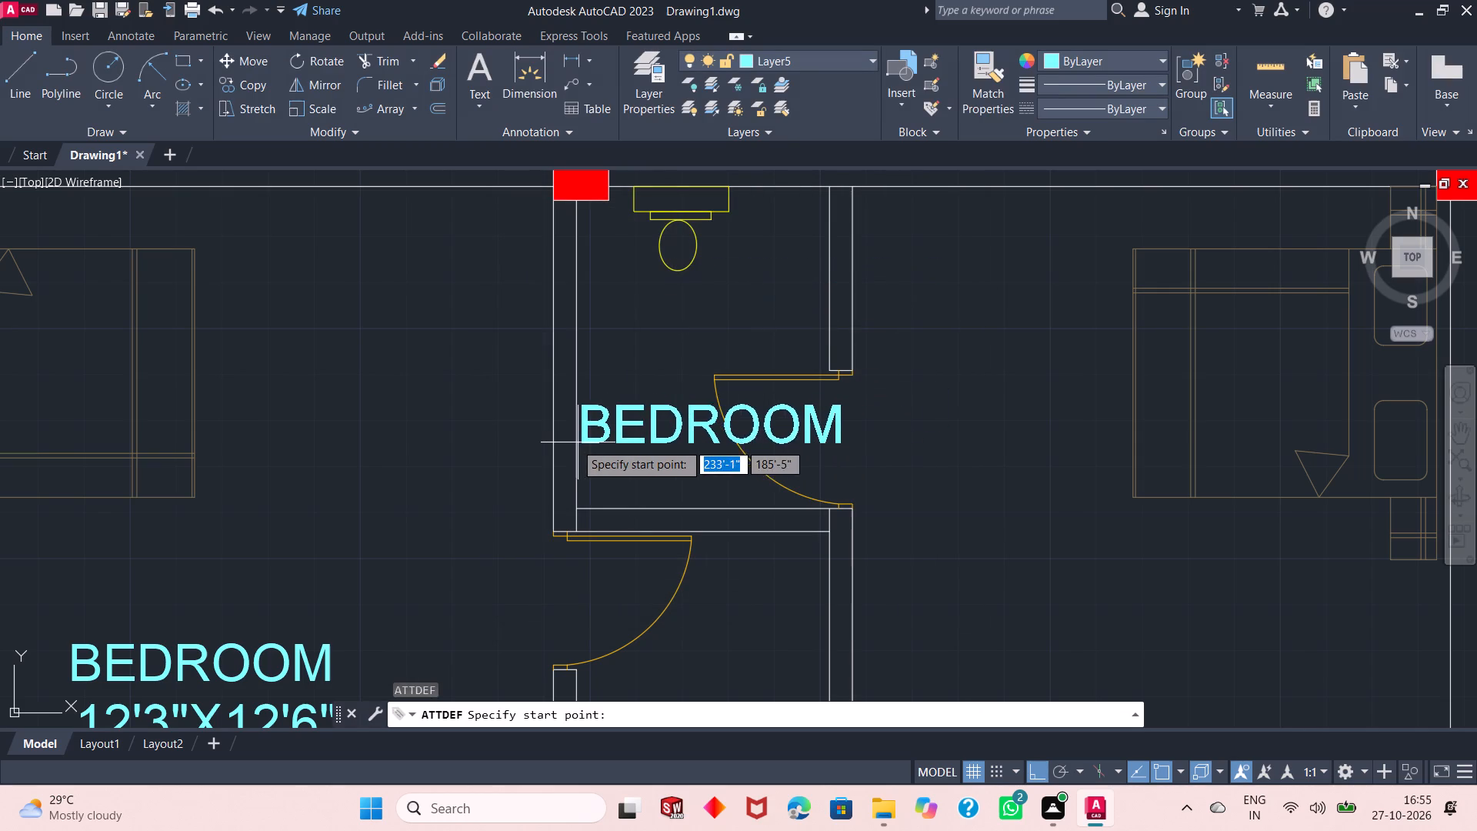
scroll(569, 440, "down", 2, "ctrl")
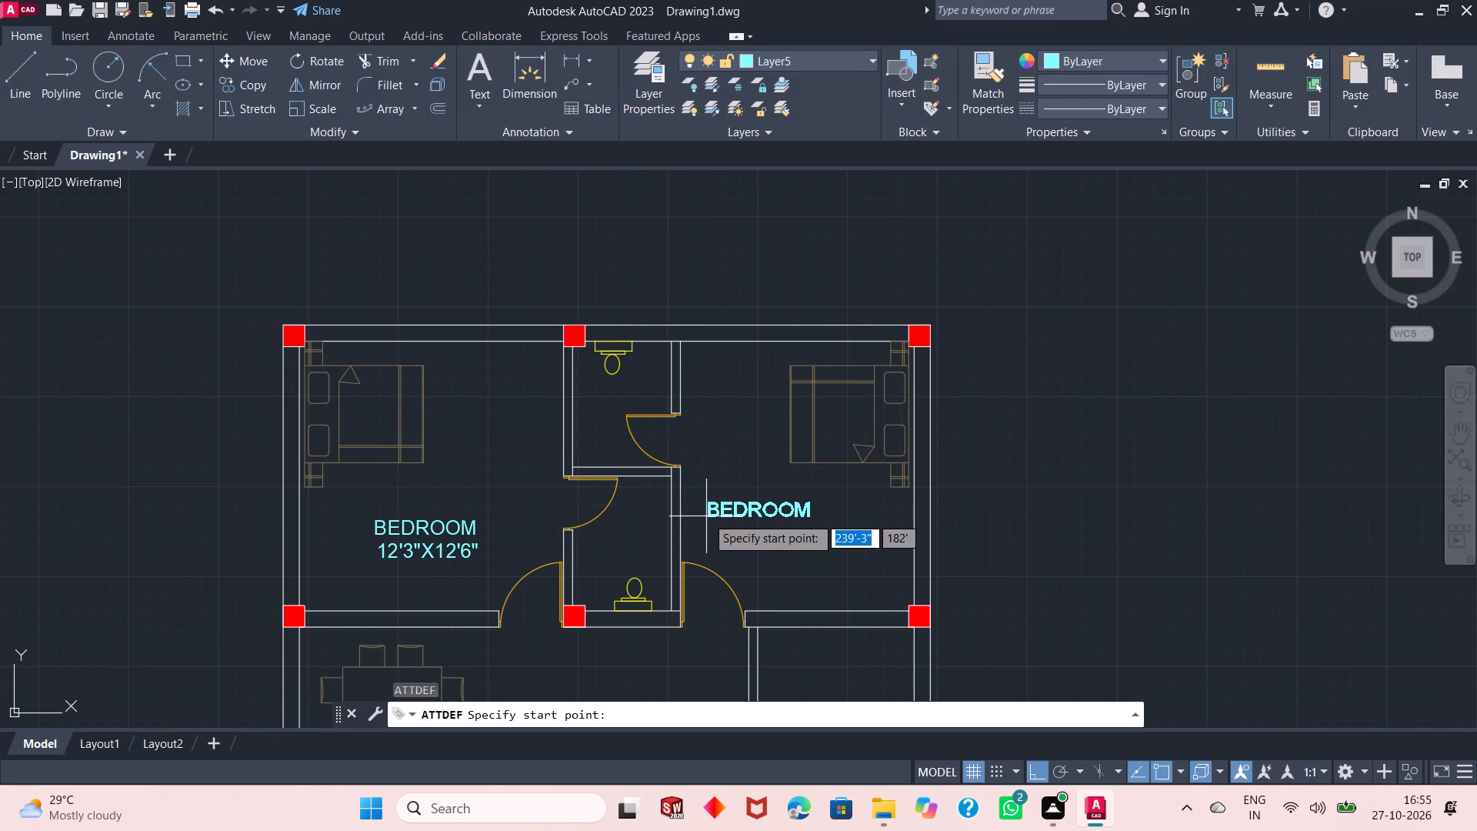
left_click(747, 539)
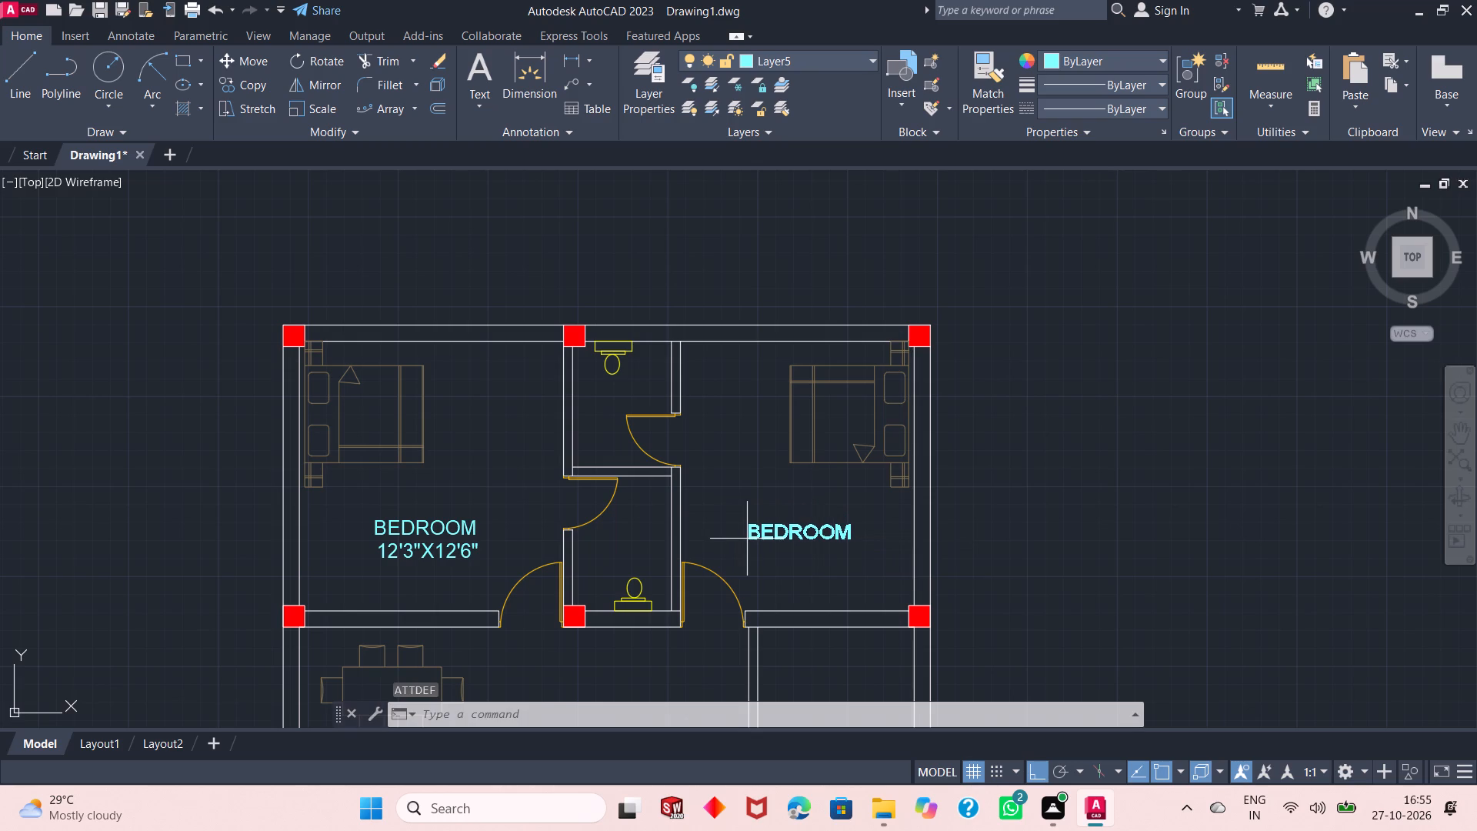
Add a size label attribute 10'11"X12'6" directly beneath the upper-right bedroom's name.
key("Return")
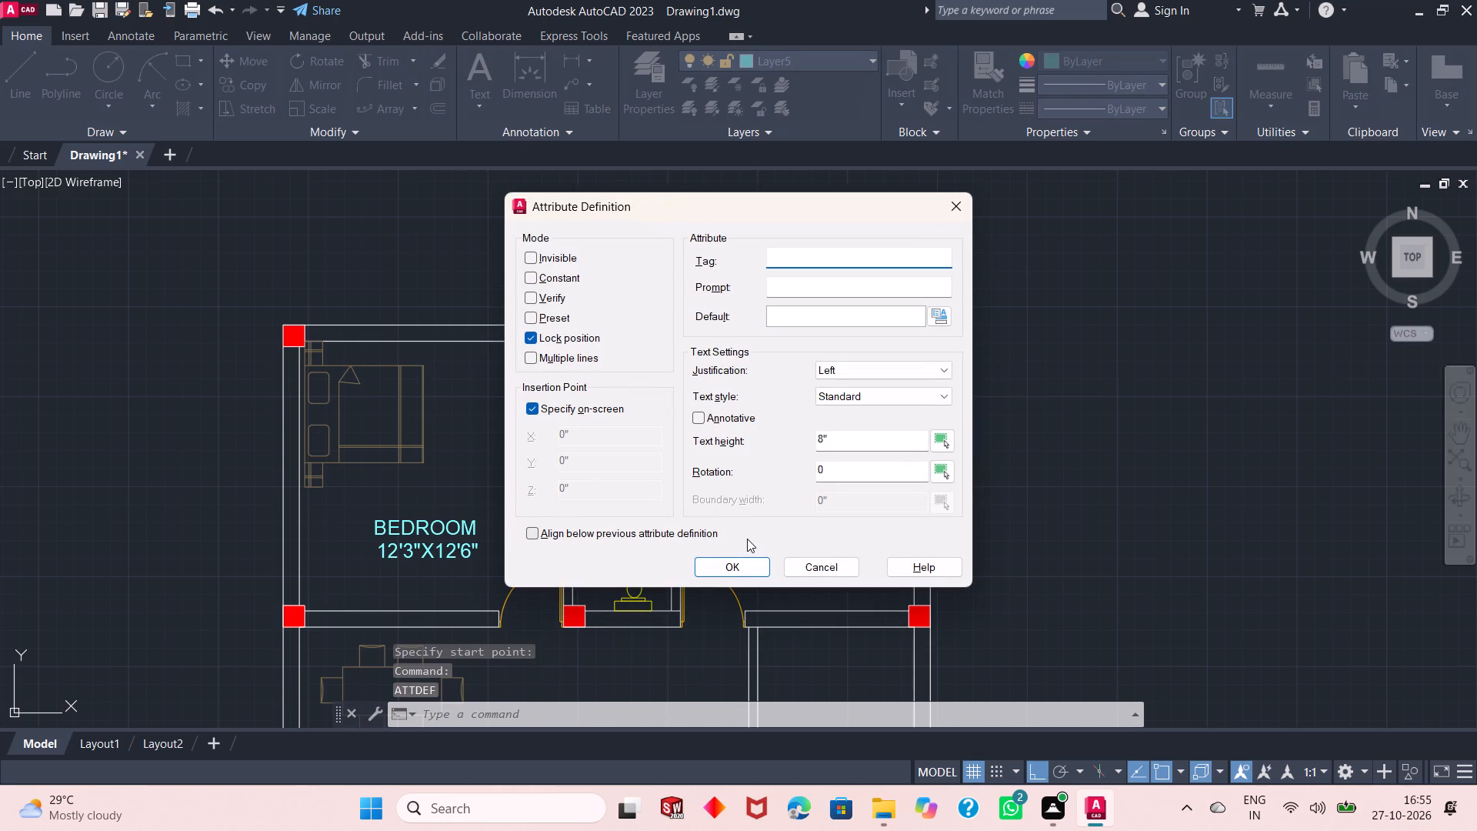
type("10'")
type("11\"")
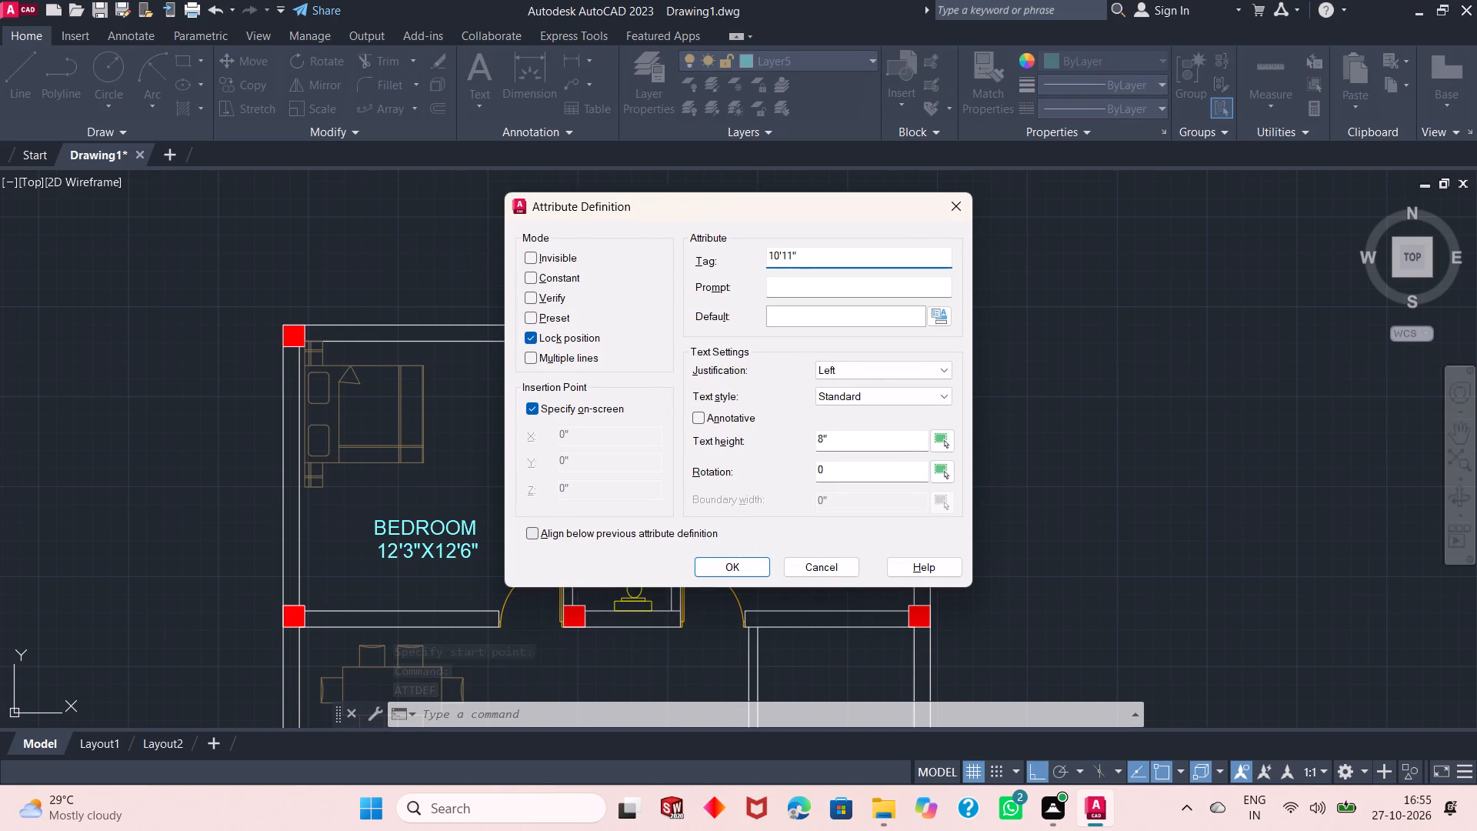
key("x")
type("12'6\"")
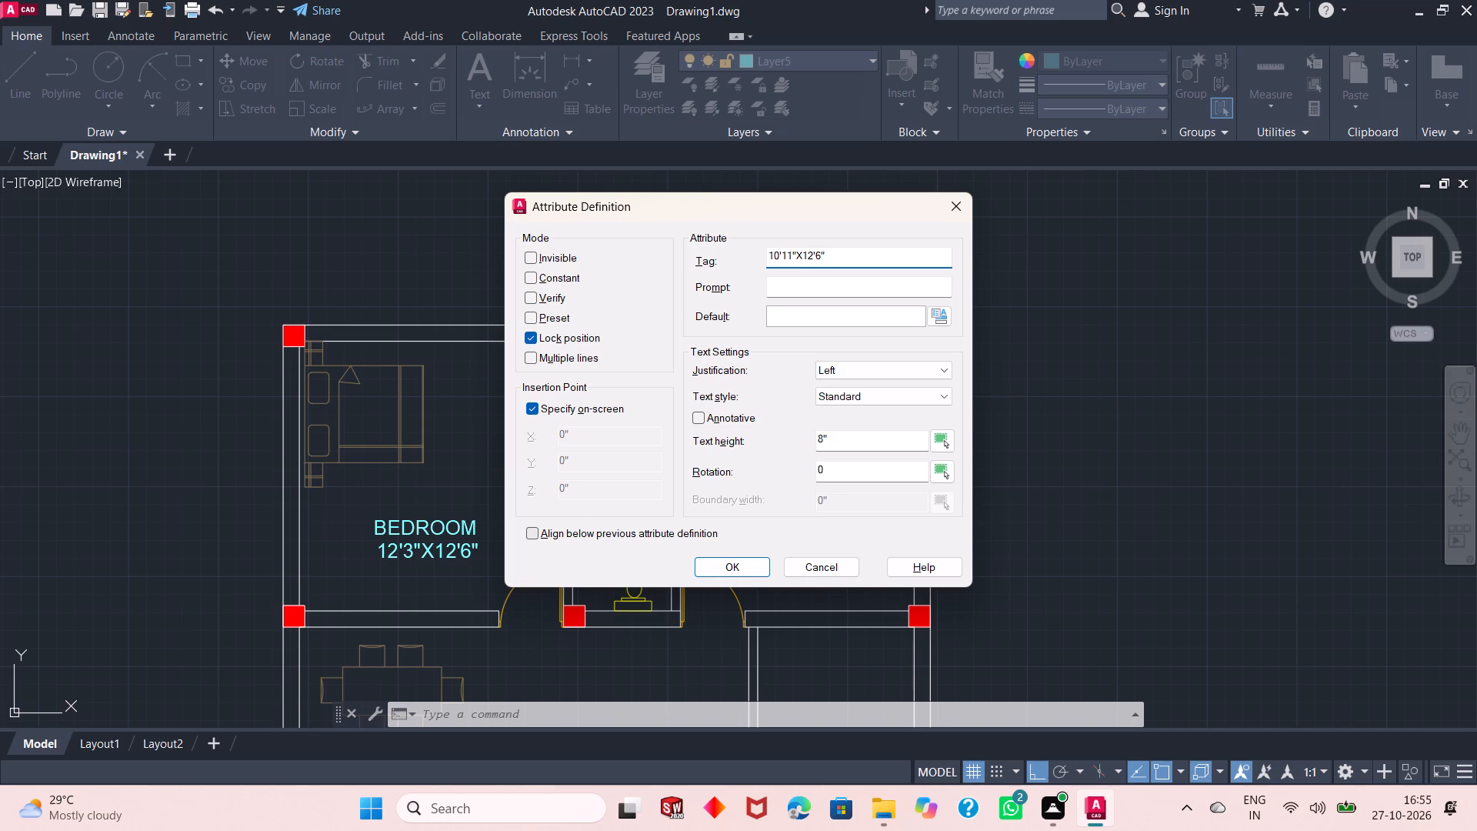
key("Return")
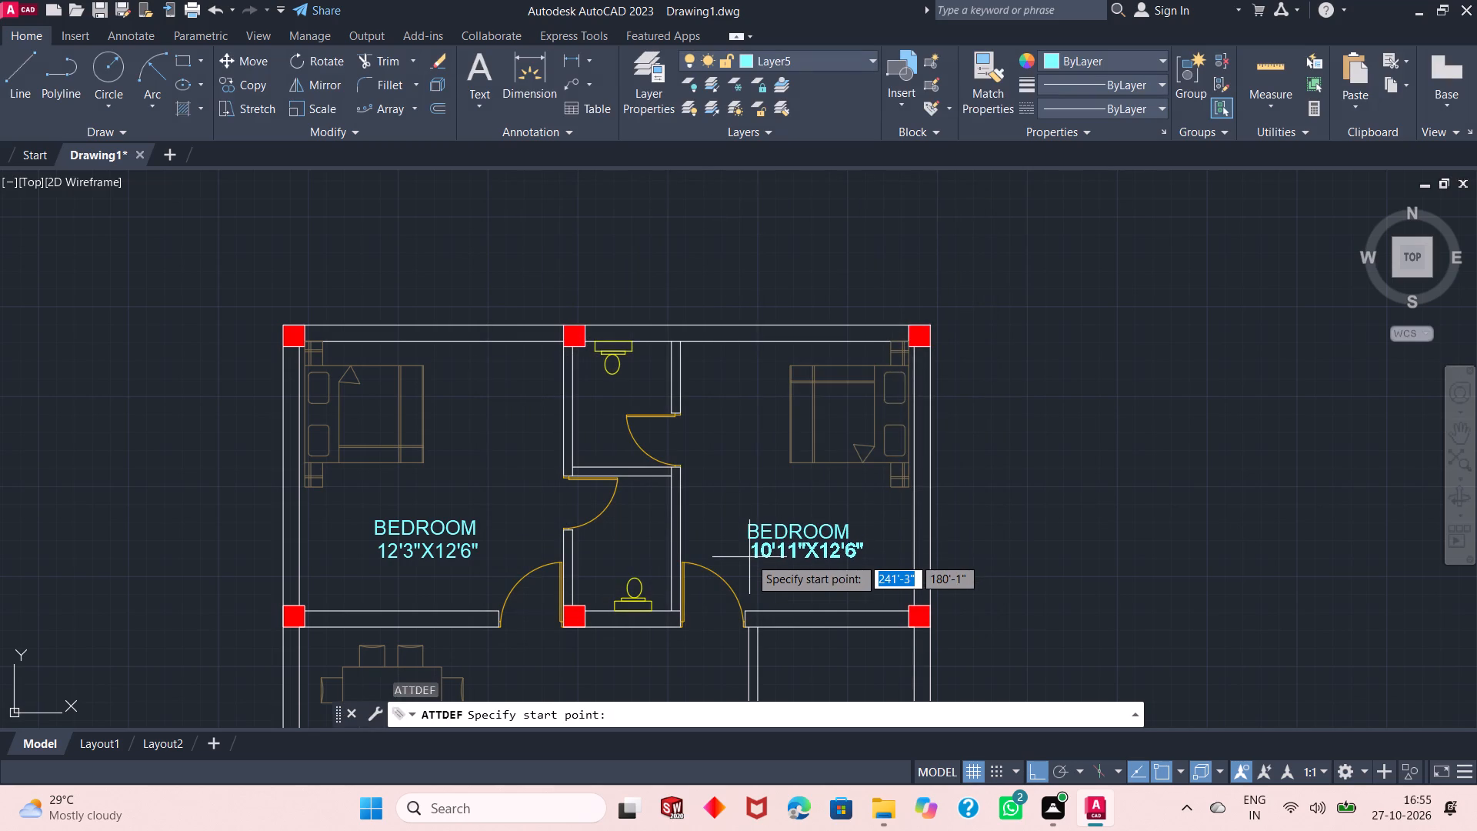
scroll(745, 569, "up", 2, "ctrl")
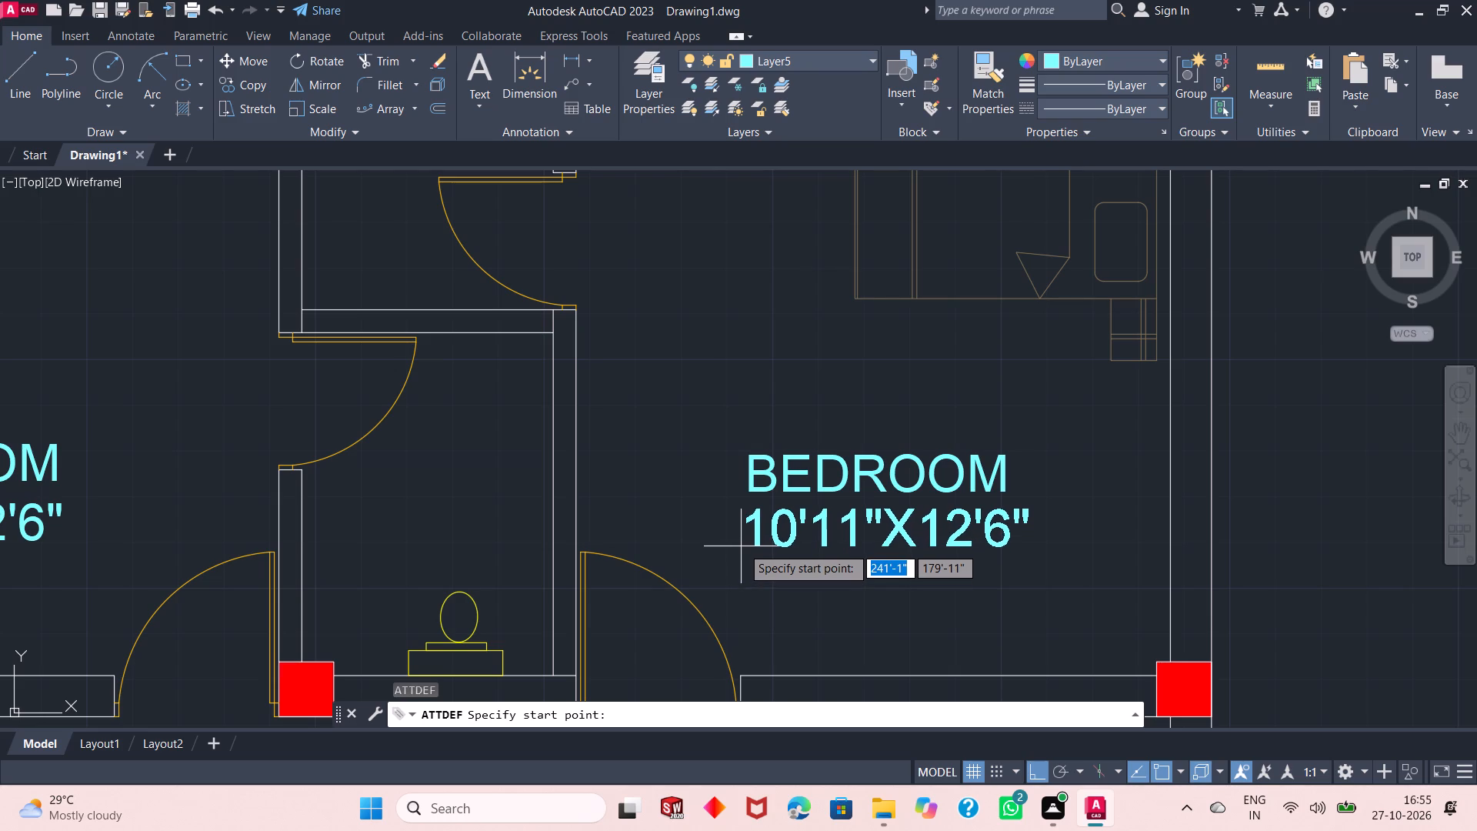
left_click(742, 548)
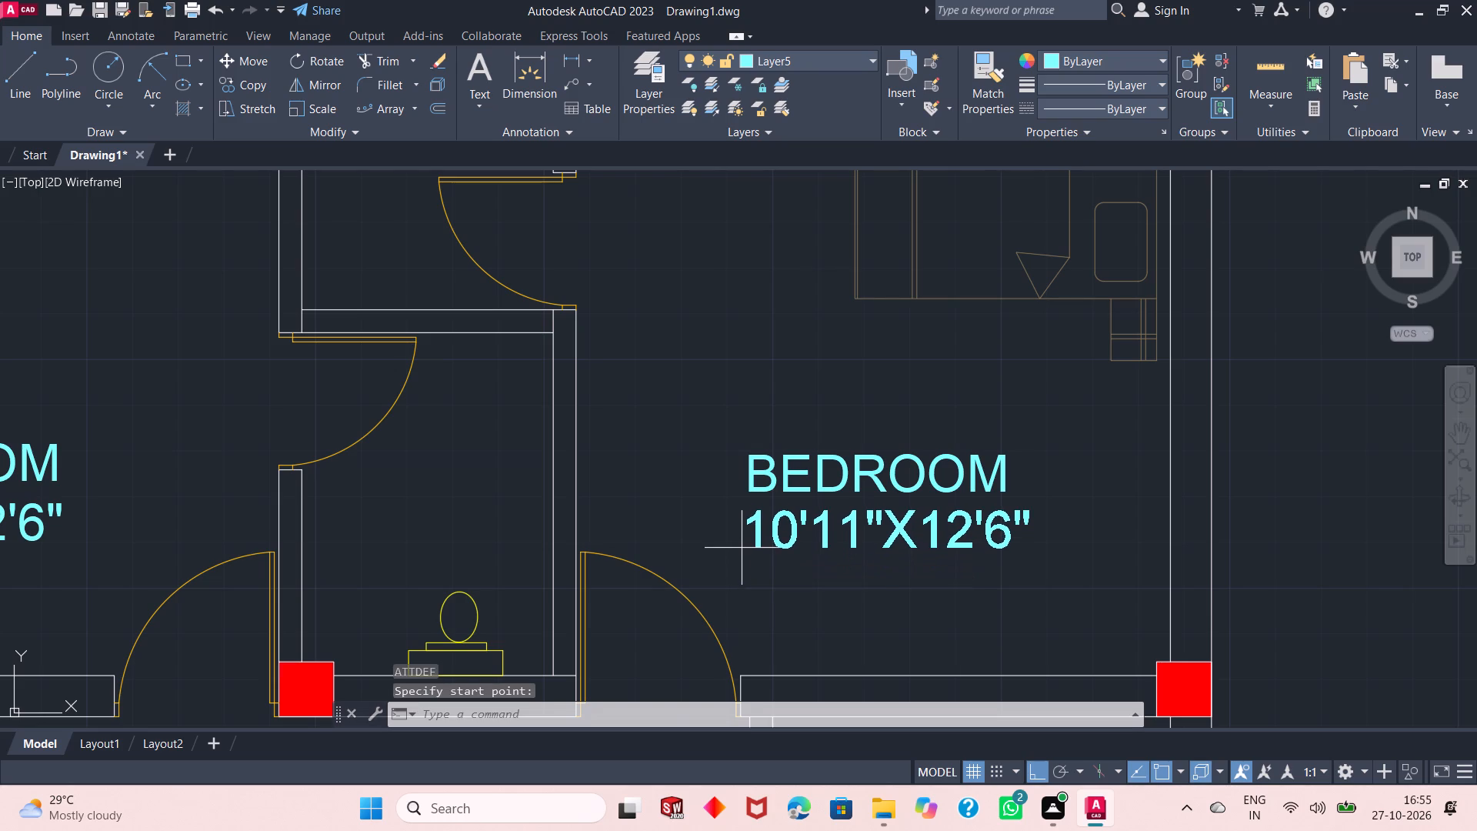
Define a STUDYROOM attribute label and place it in the room between the upper-right bedroom and the kitchen.
scroll(906, 436, "down", 4, "ctrl")
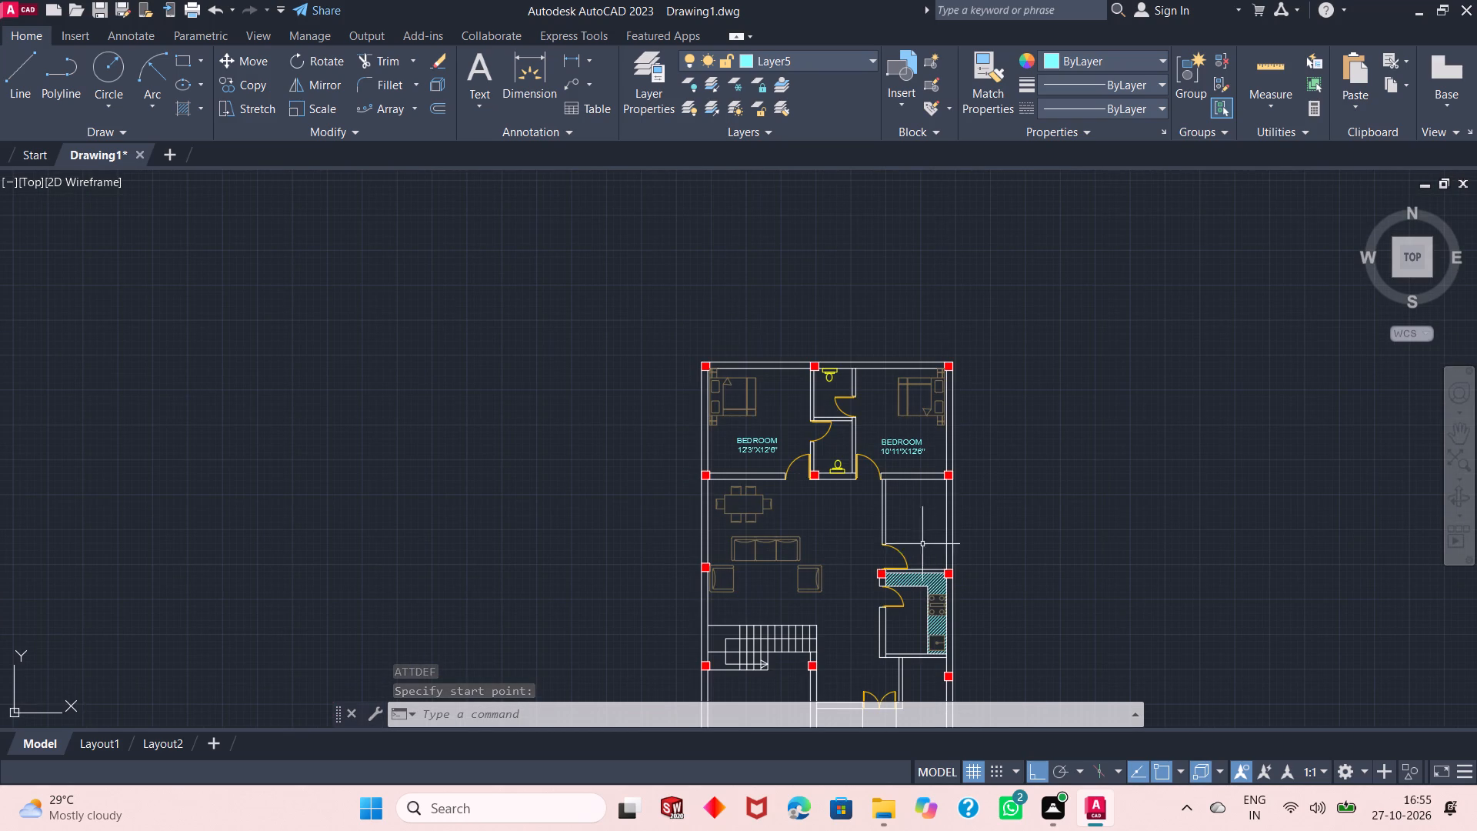
scroll(923, 520, "up", 3, "ctrl")
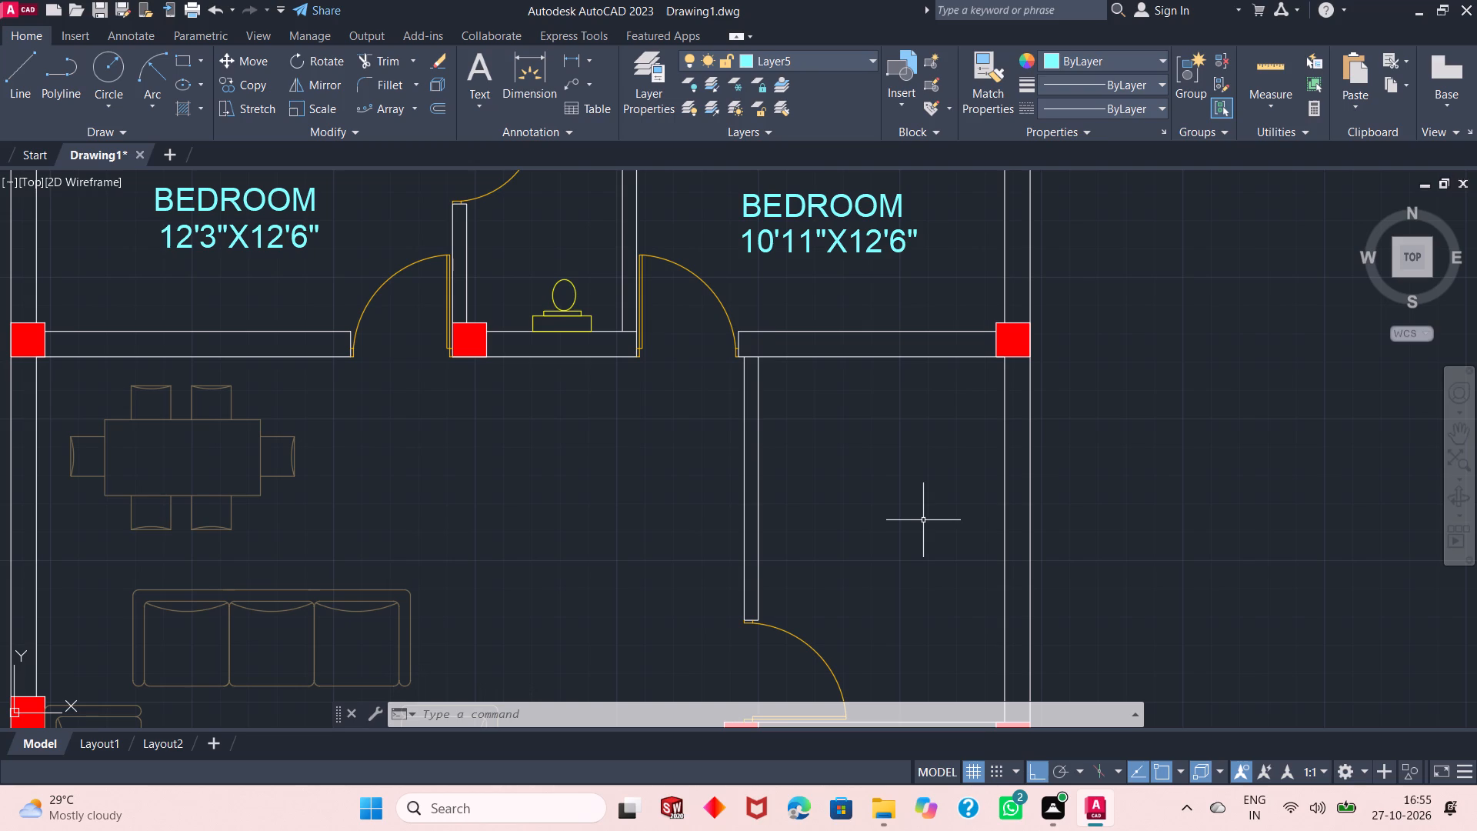
key("Return")
type("STUDY")
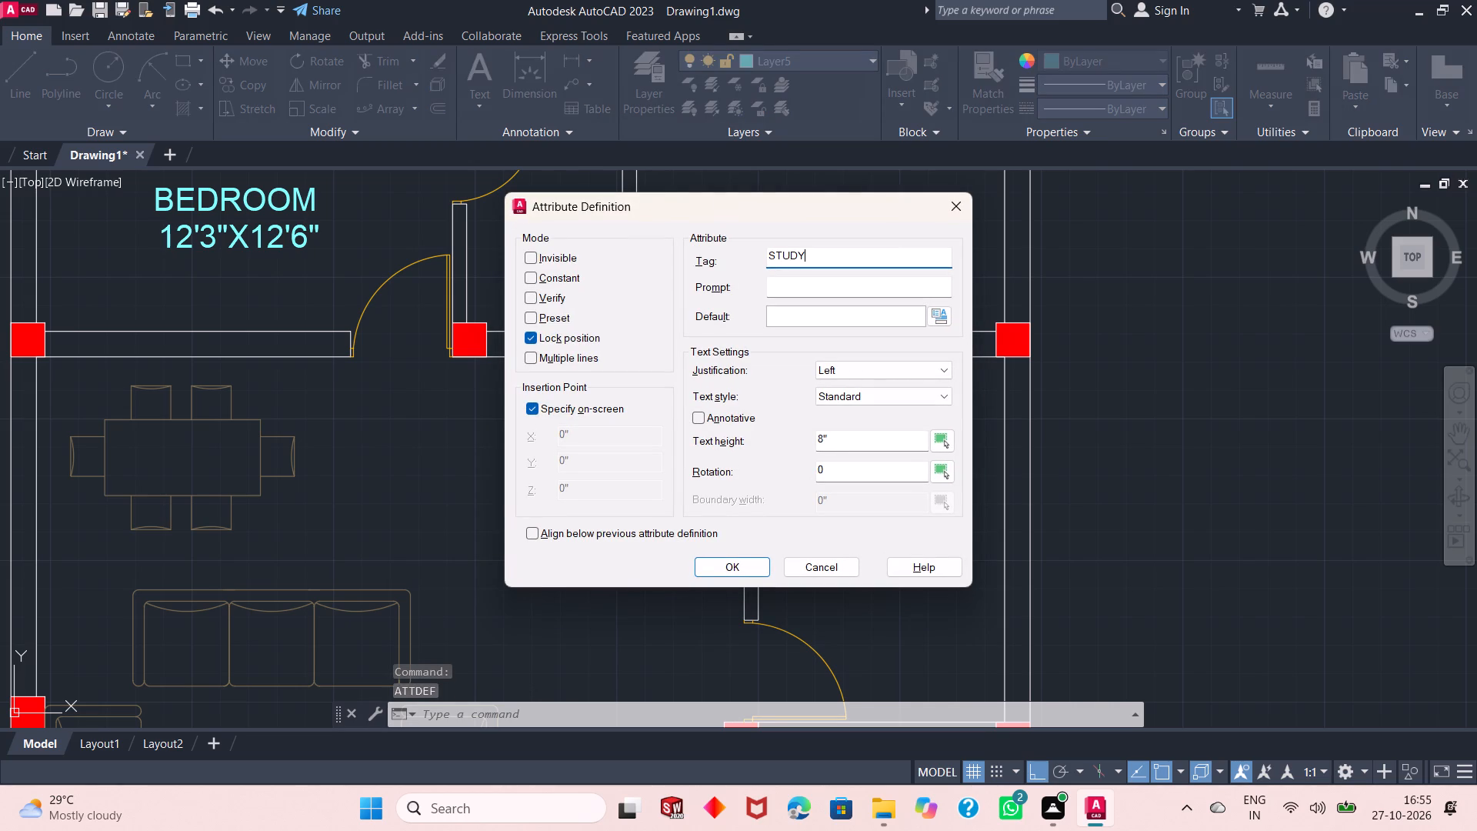
type("ROOM")
key("Return")
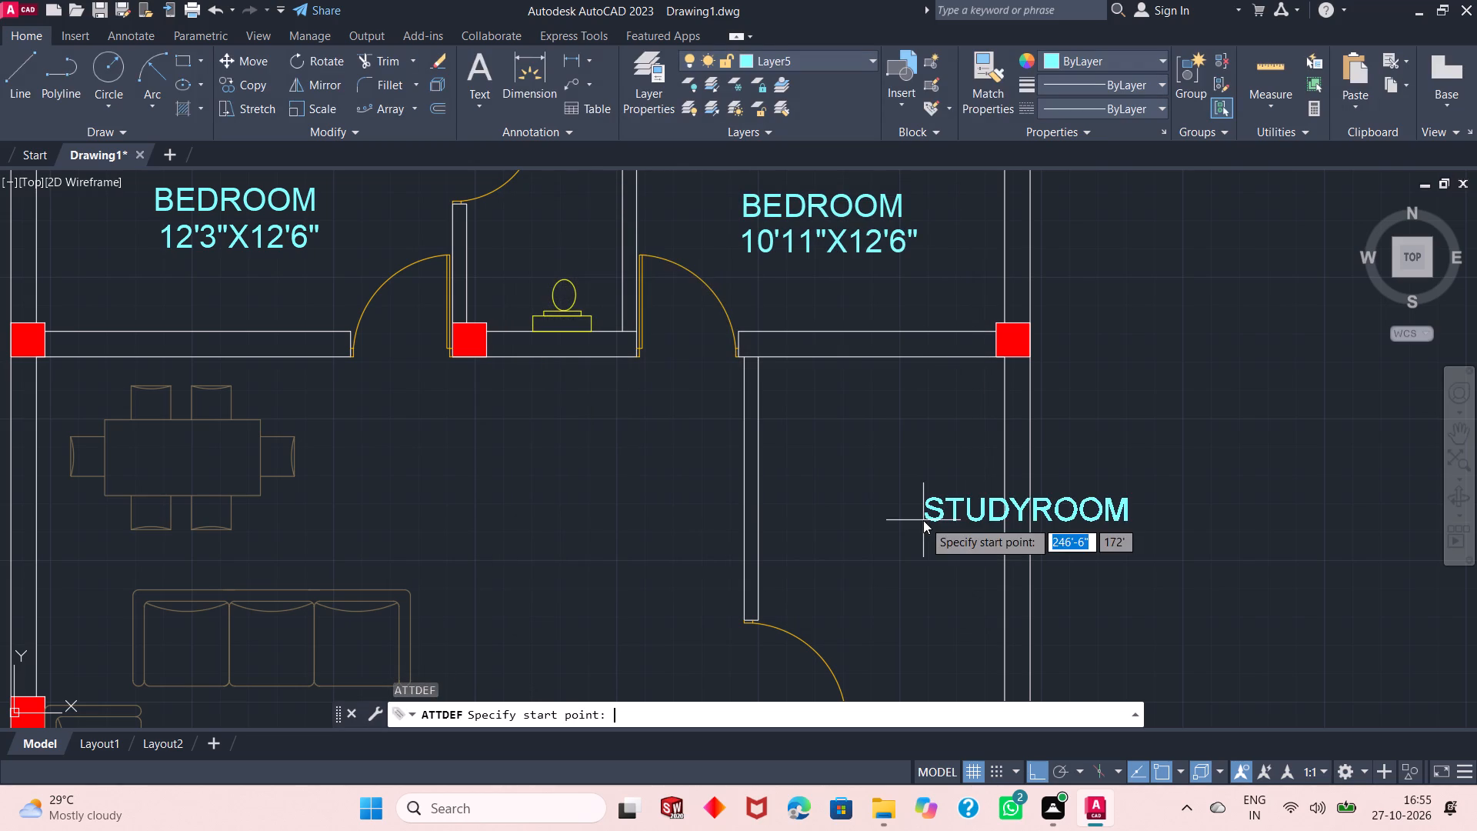
left_click(779, 443)
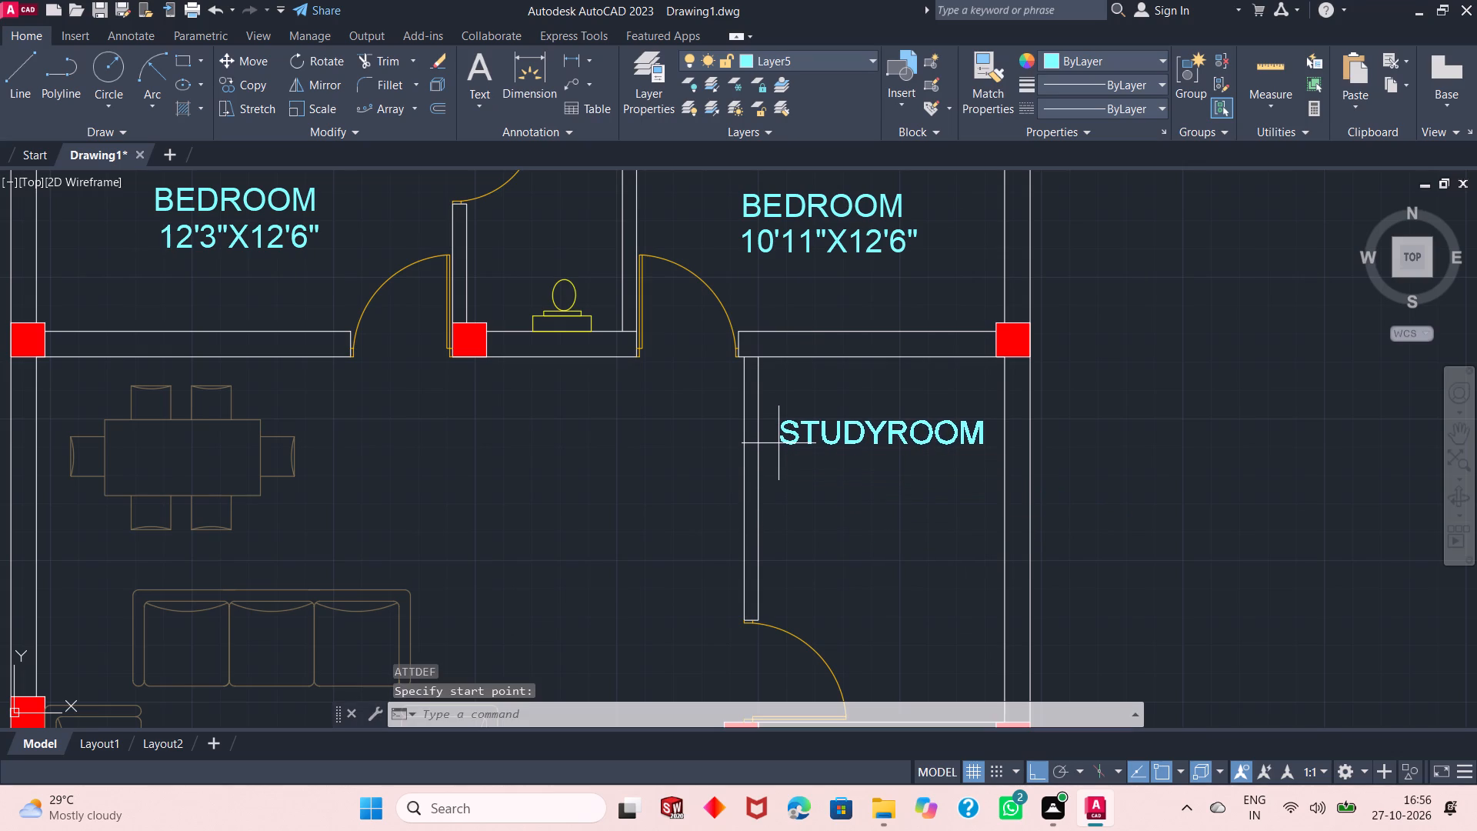
Add a size label attribute 10'9"X7'3" directly beneath the study room's name.
key("space")
type("10")
key("apostrophe")
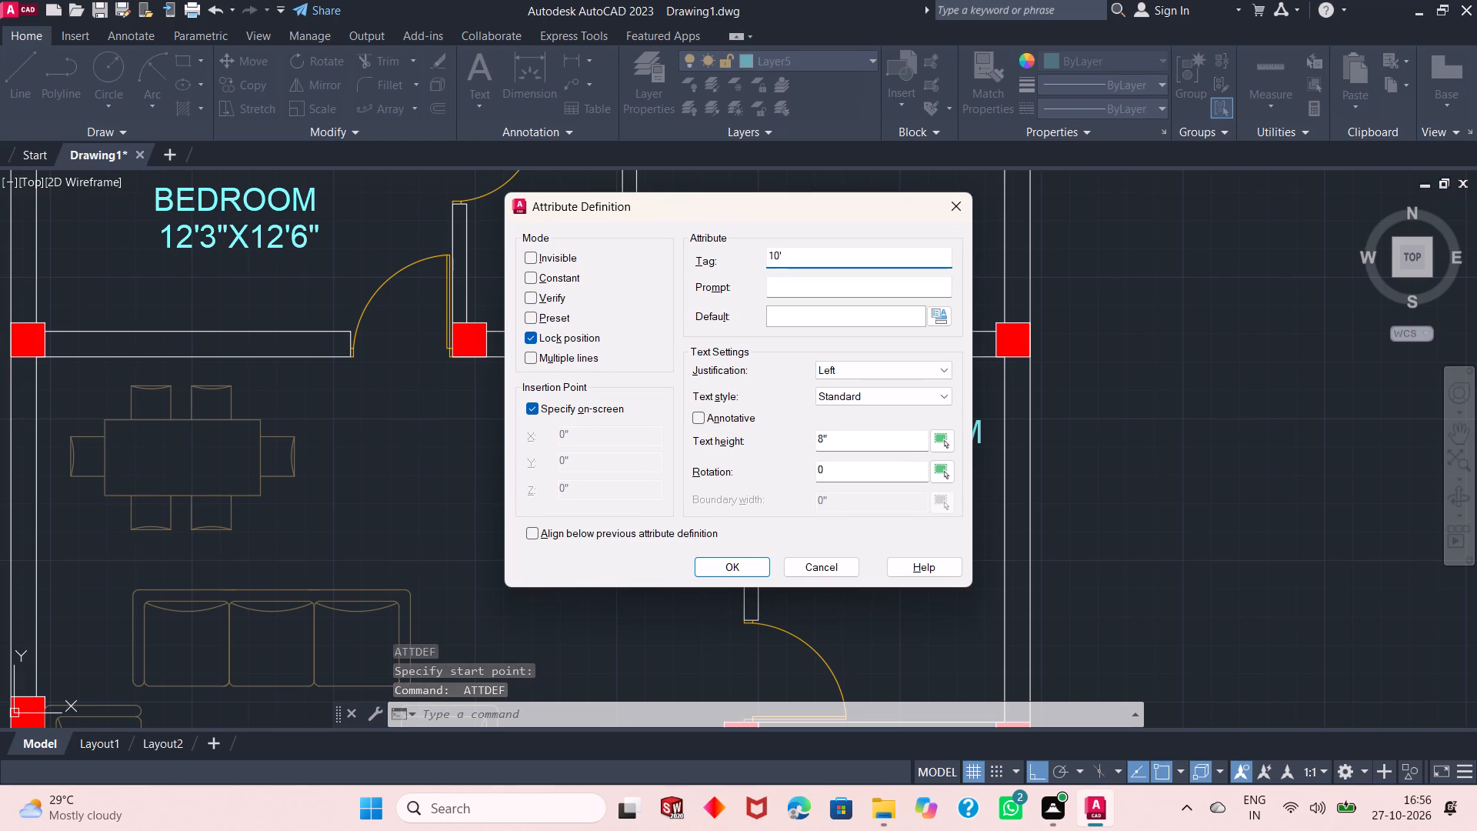
type("9\"")
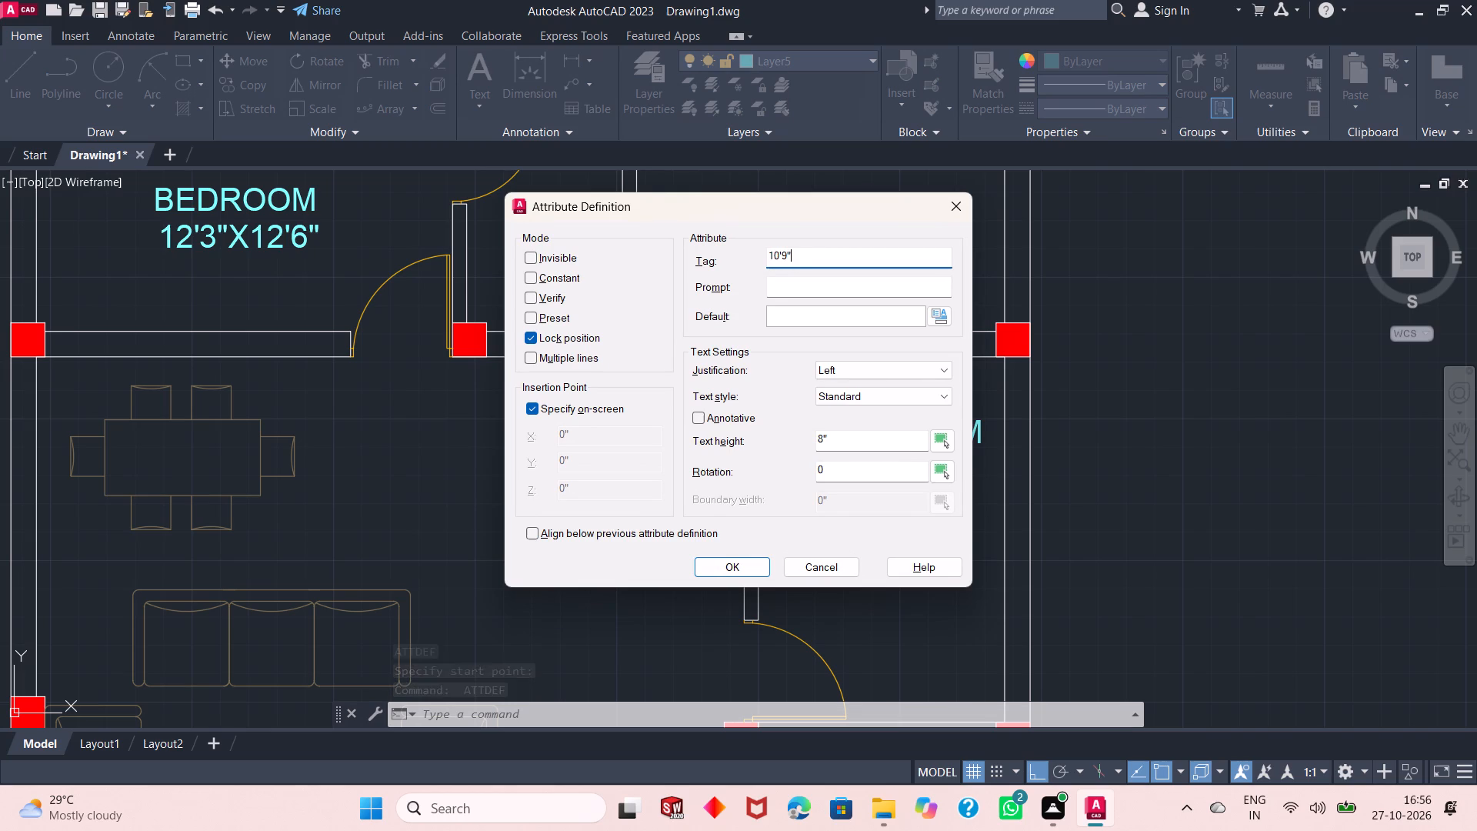
key("x")
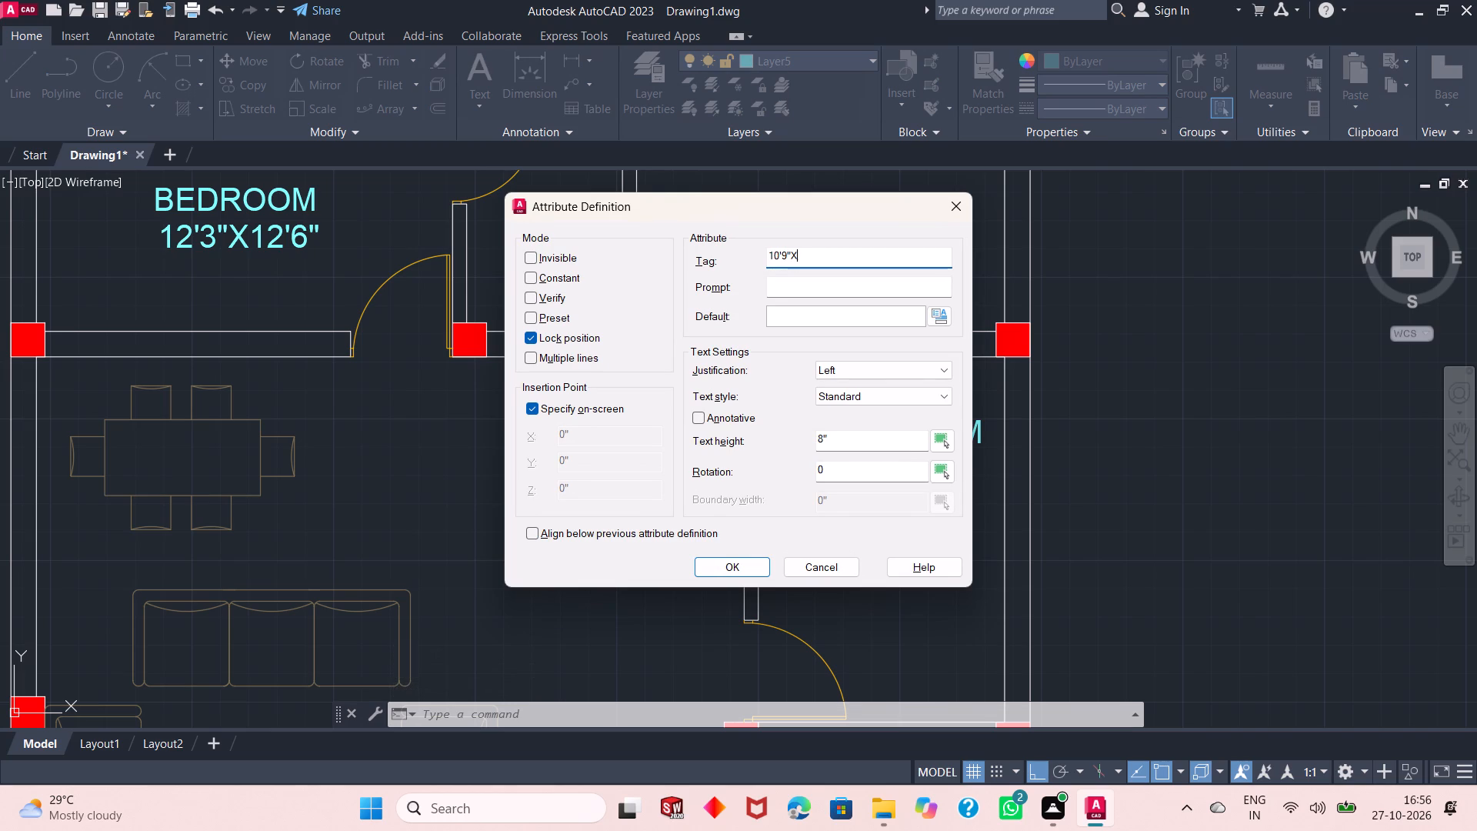
type("7'3\"")
key("Return")
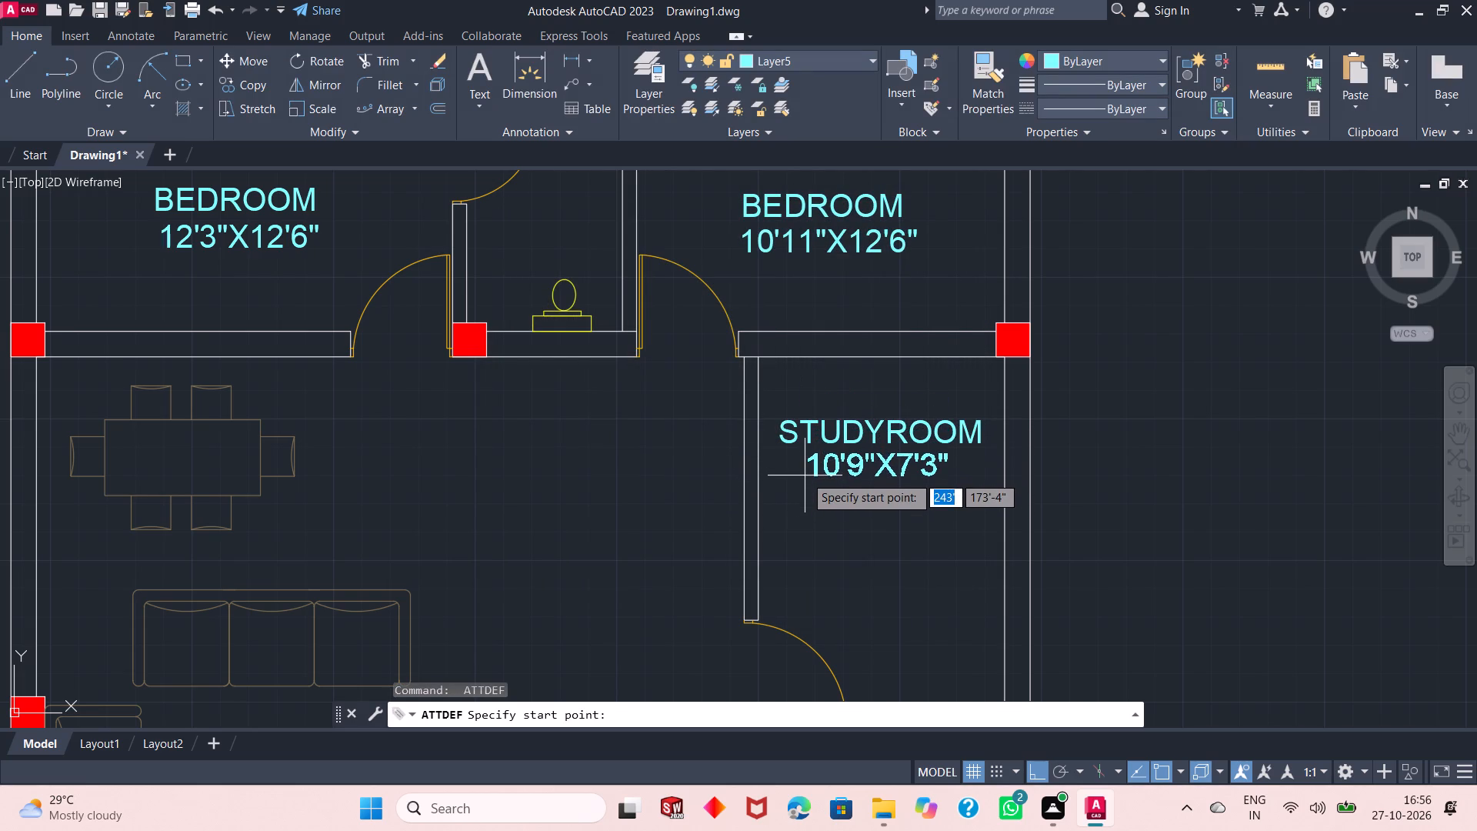
left_click(805, 476)
Define a HALL attribute label and place it in the open area between the dining table and the study room.
scroll(770, 299, "down", 2, "ctrl")
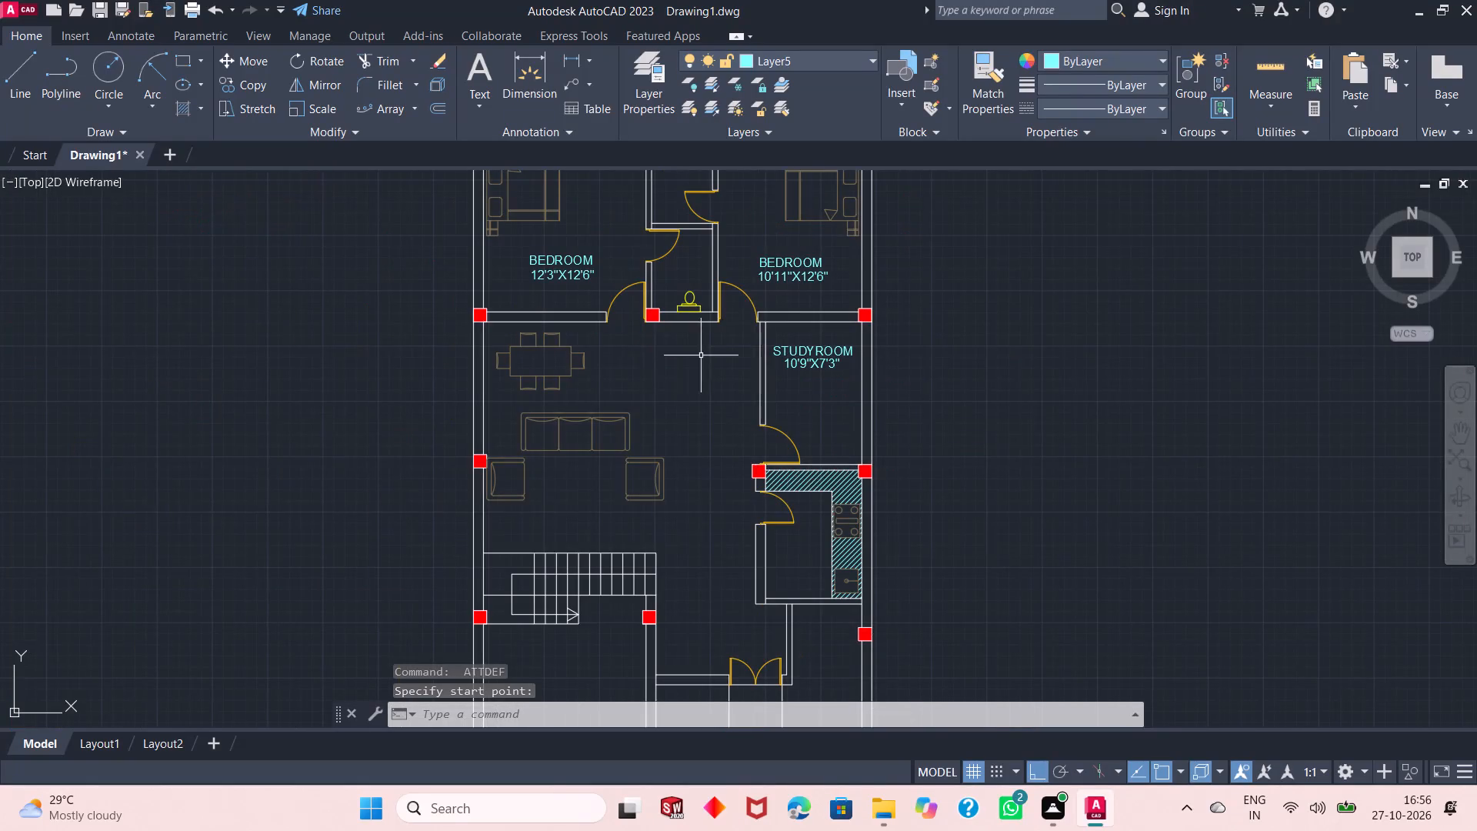
scroll(623, 343, "up", 3, "ctrl")
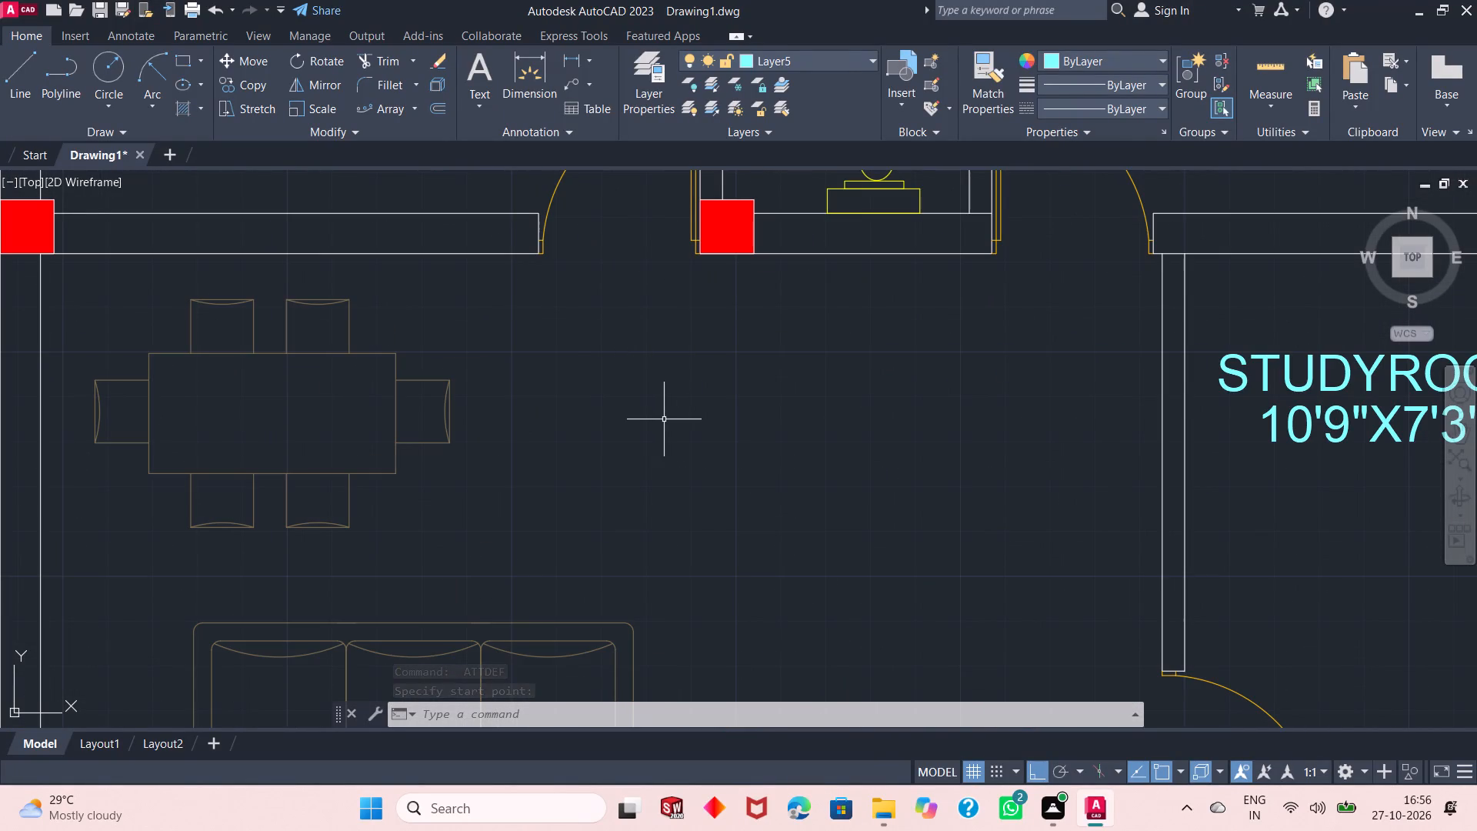
key("space")
type("HALL")
key("Return")
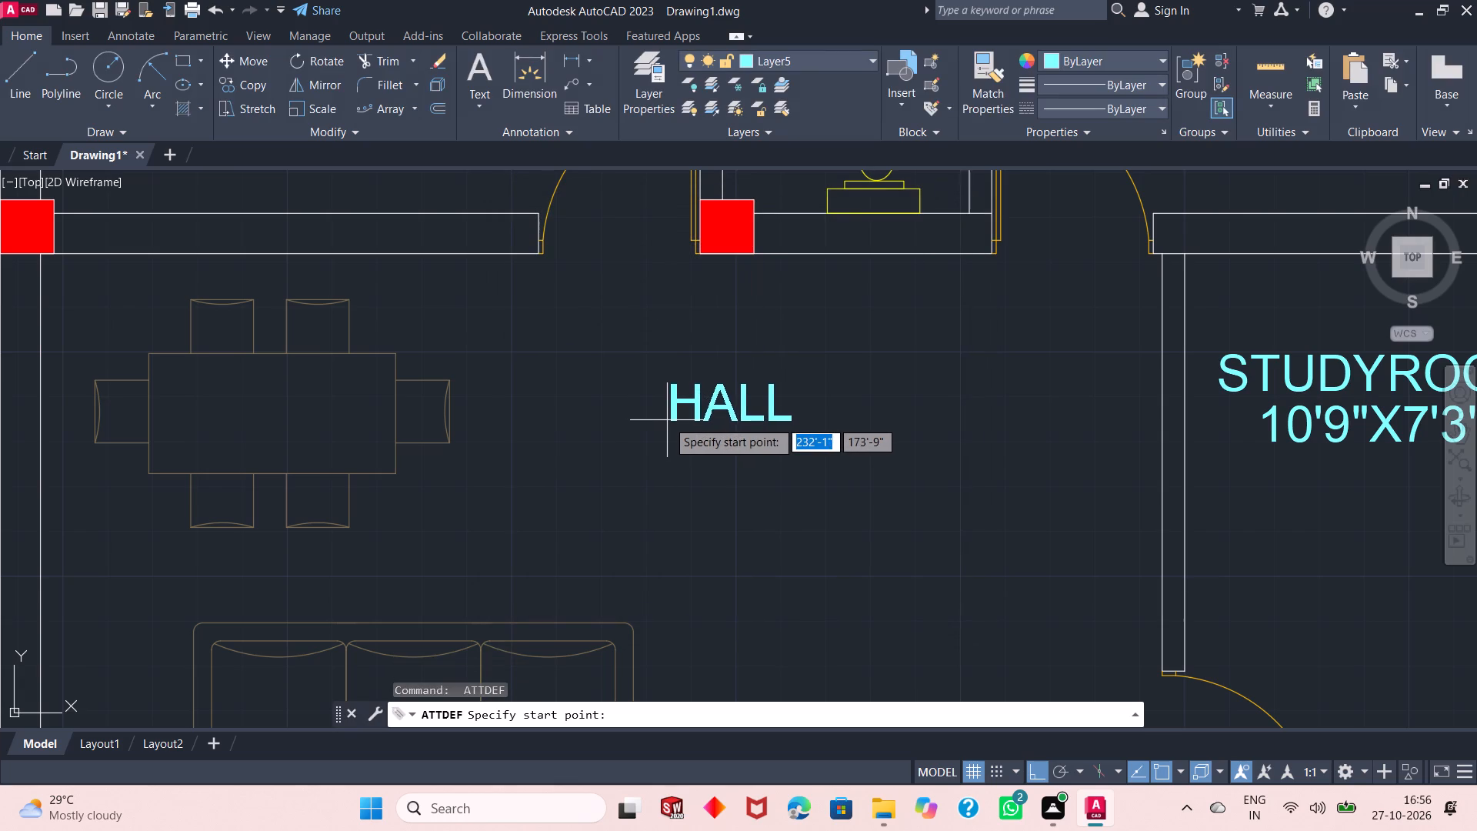
left_click(668, 419)
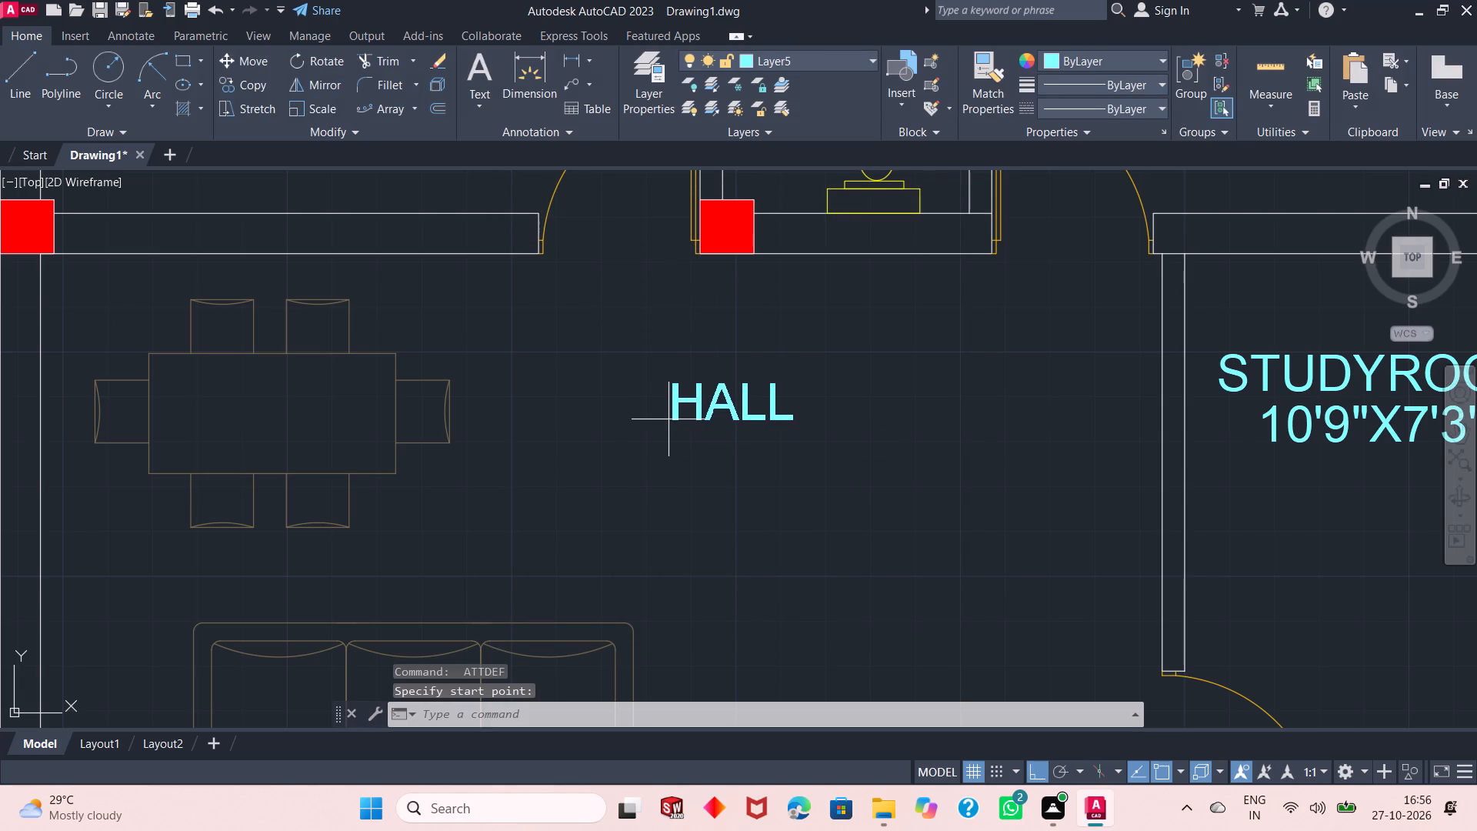
Add a size label attribute 20'9"X17'5" directly beneath the hall's name.
key("Return")
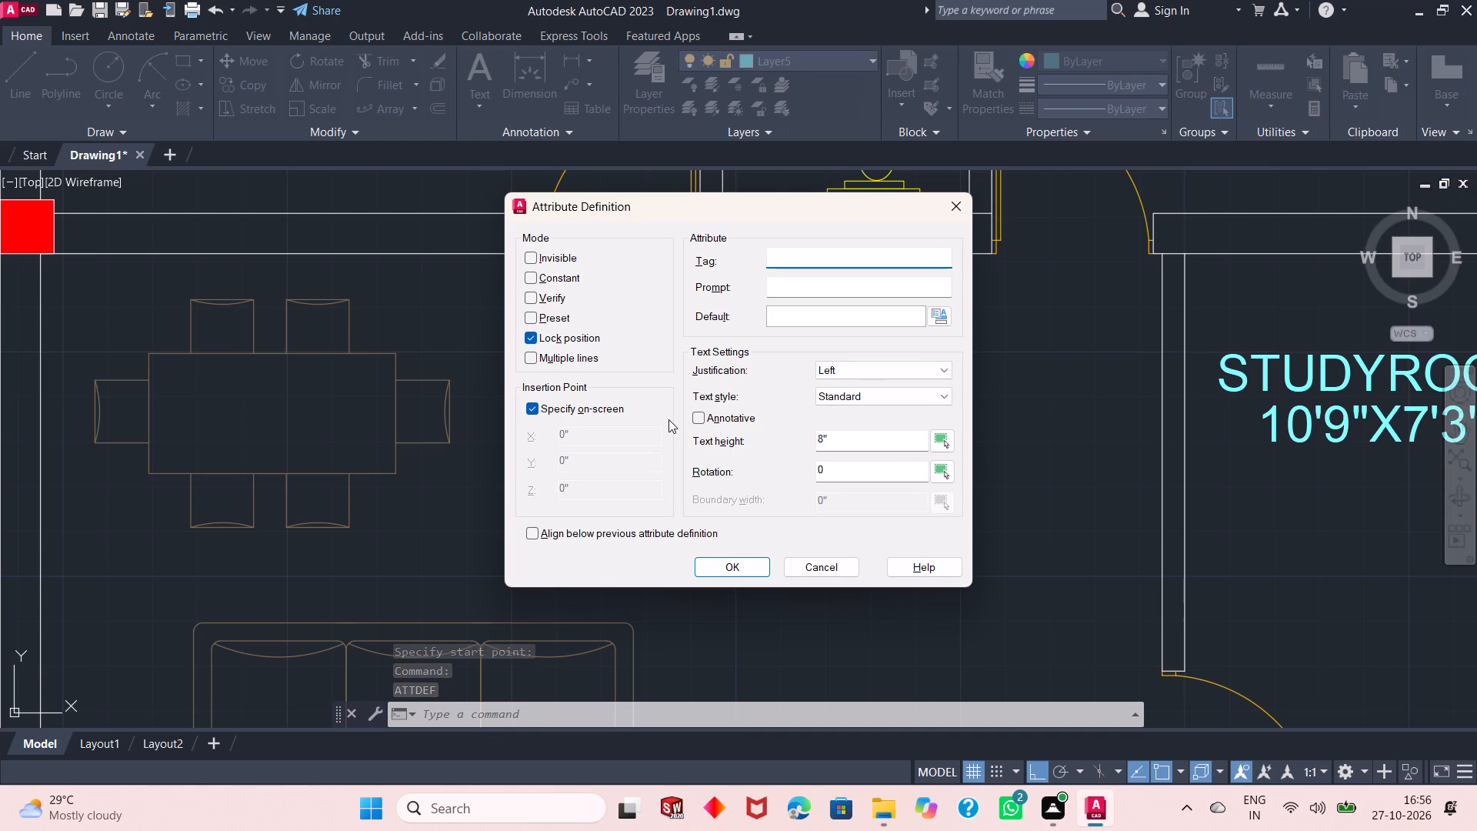
key("1")
key("BackSpace")
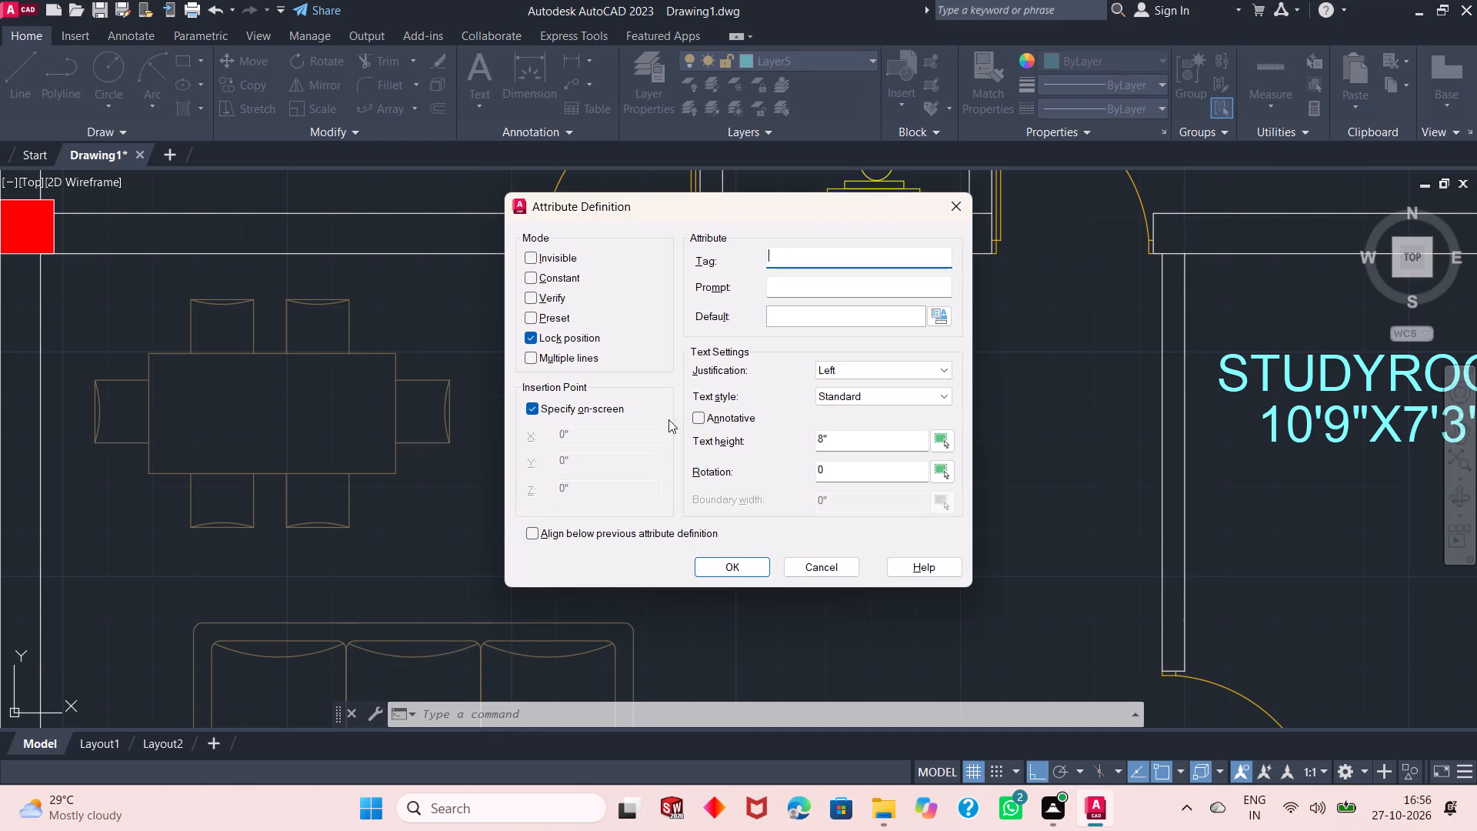
type("20'")
key("9")
key("shift+quotedbl")
key("x")
type("17")
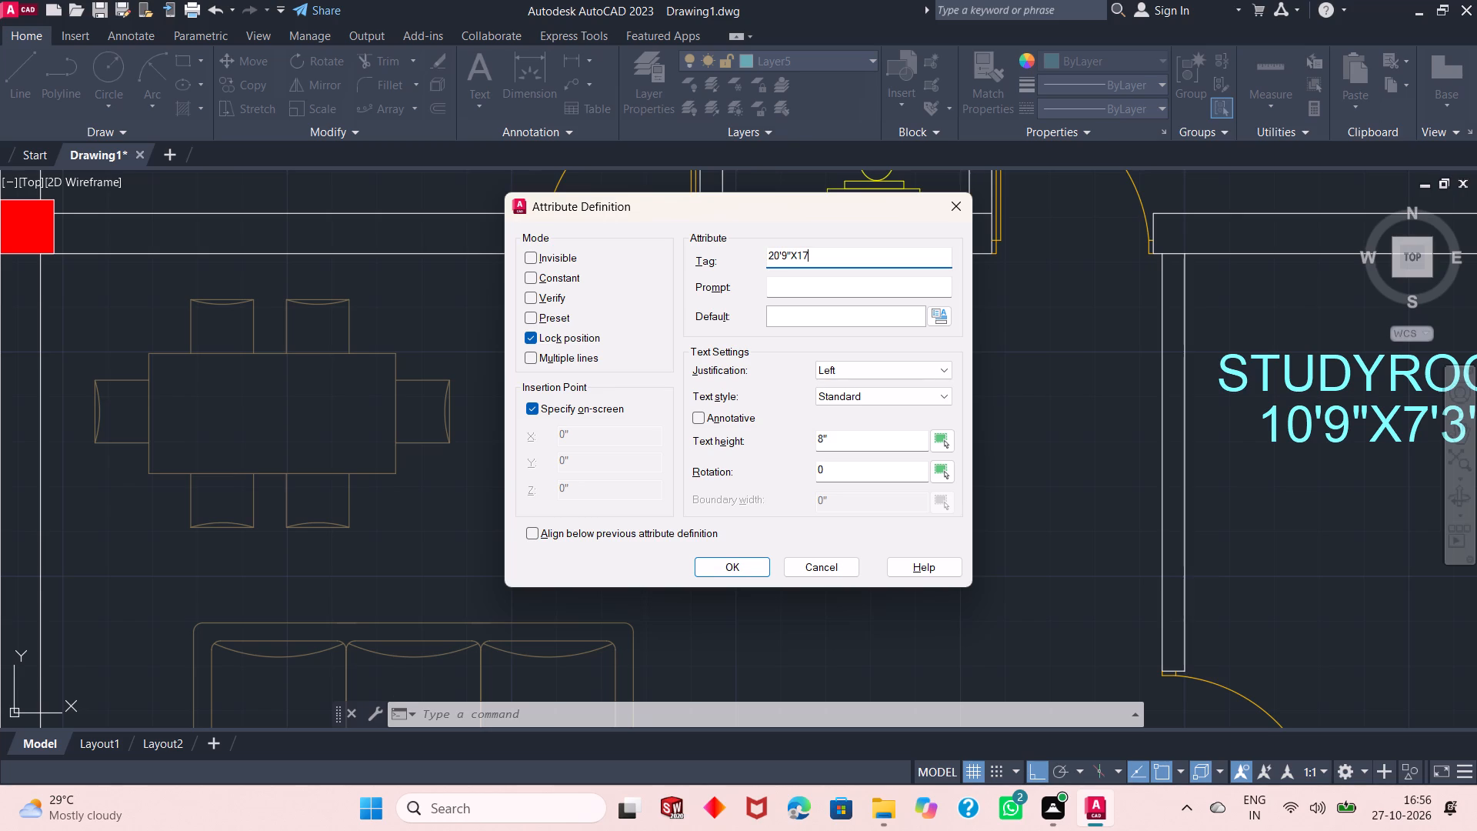
type("'5\"")
key("Return")
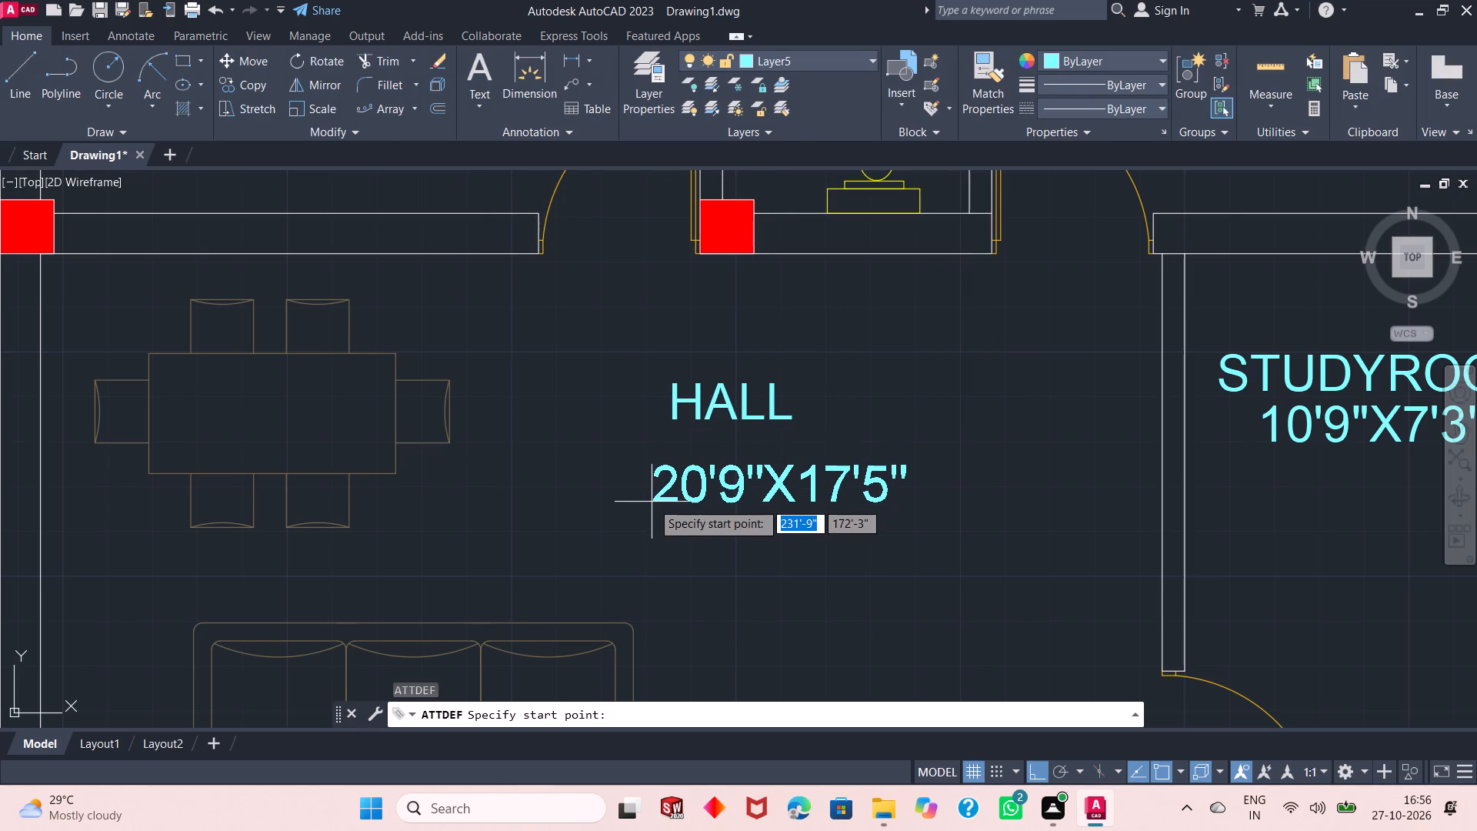
left_click(621, 479)
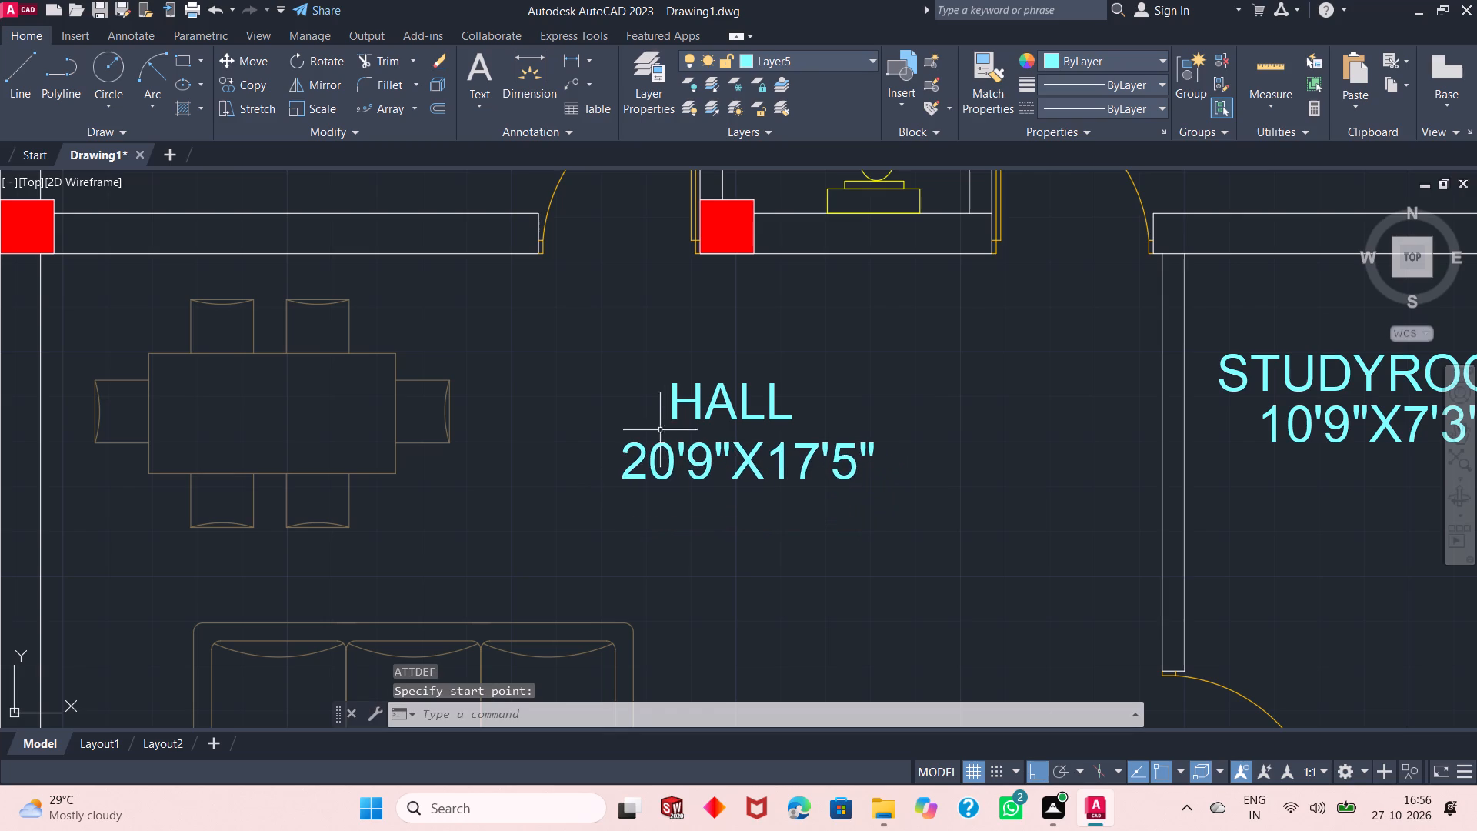
Define a KITCHEN attribute label and place it in the clear floor area beside the hatched counter, below the door swing.
scroll(655, 384, "down", 3, "ctrl")
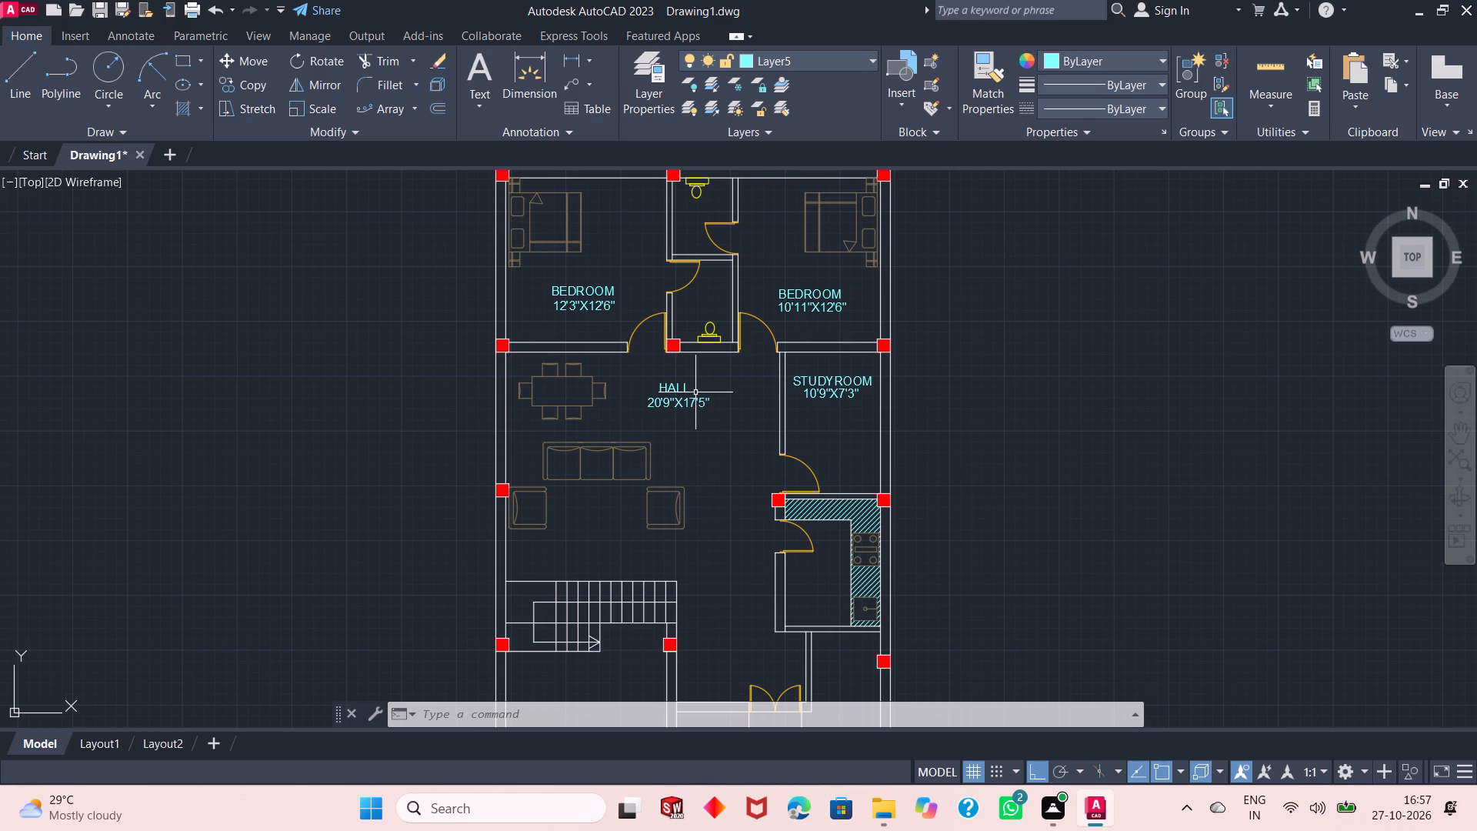
key("space")
type("KITCHEN")
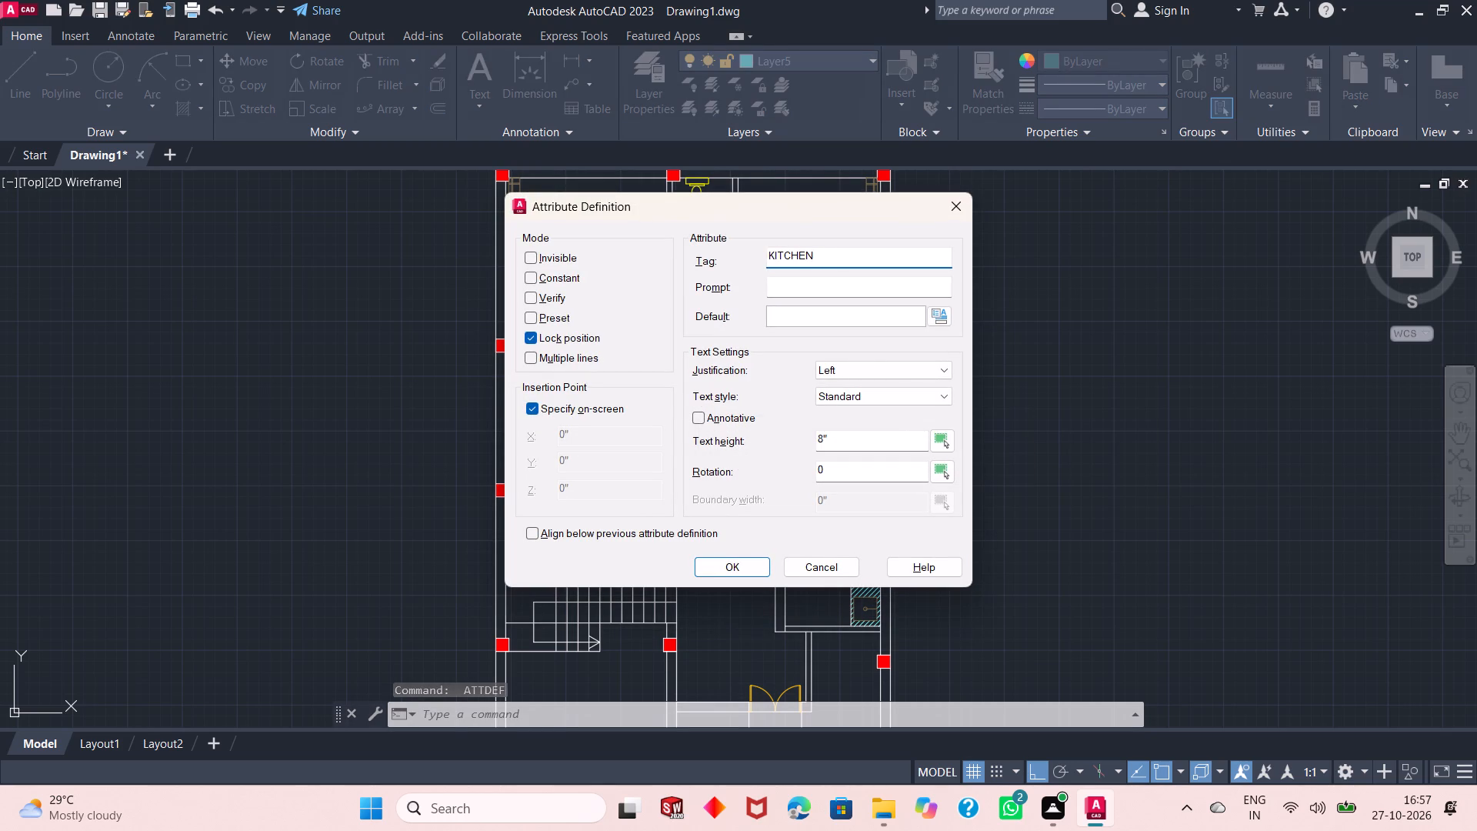
key("Return")
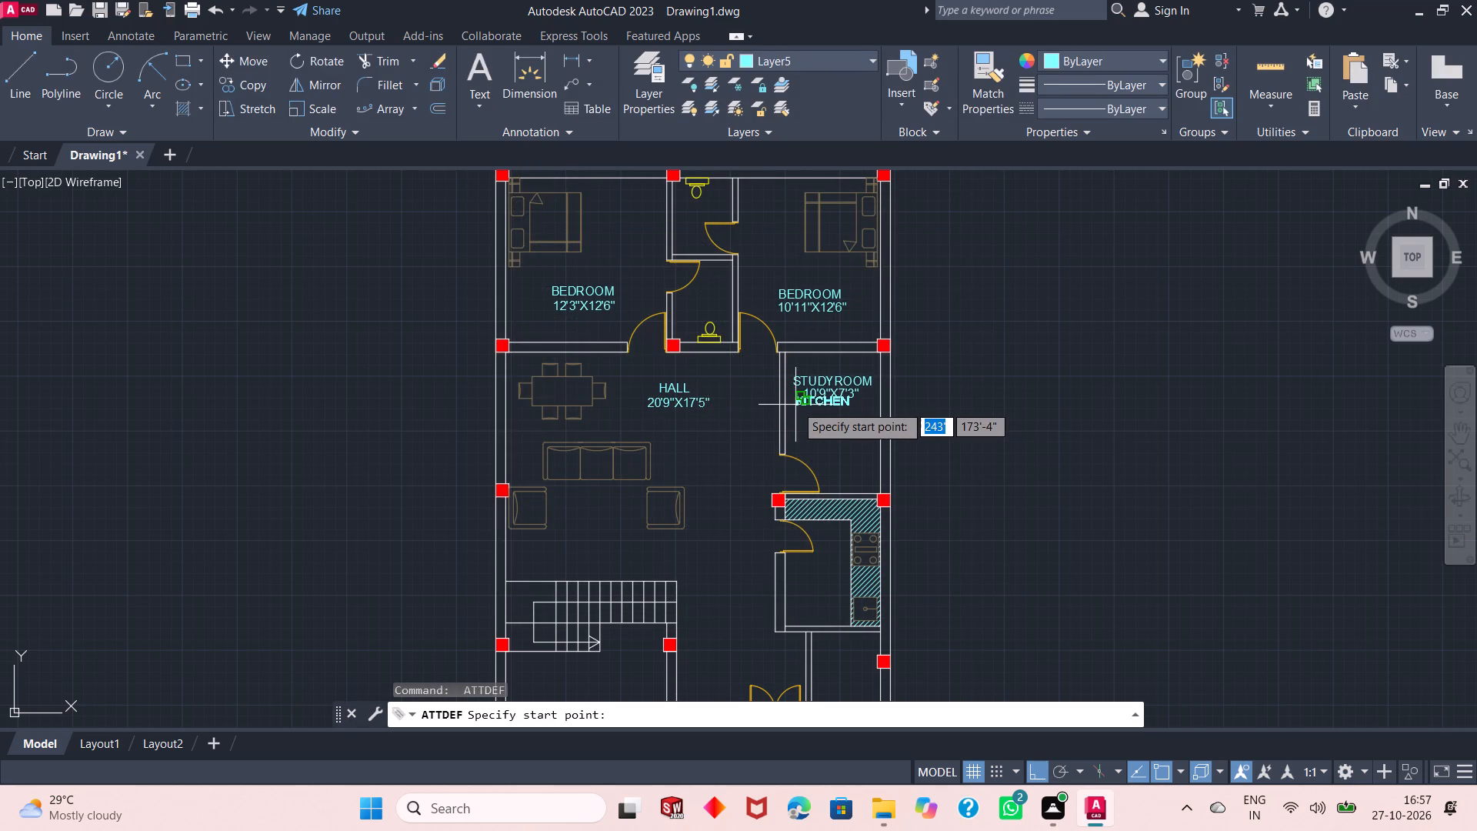
scroll(795, 405, "down", 1, "ctrl")
scroll(798, 558, "up", 2, "ctrl")
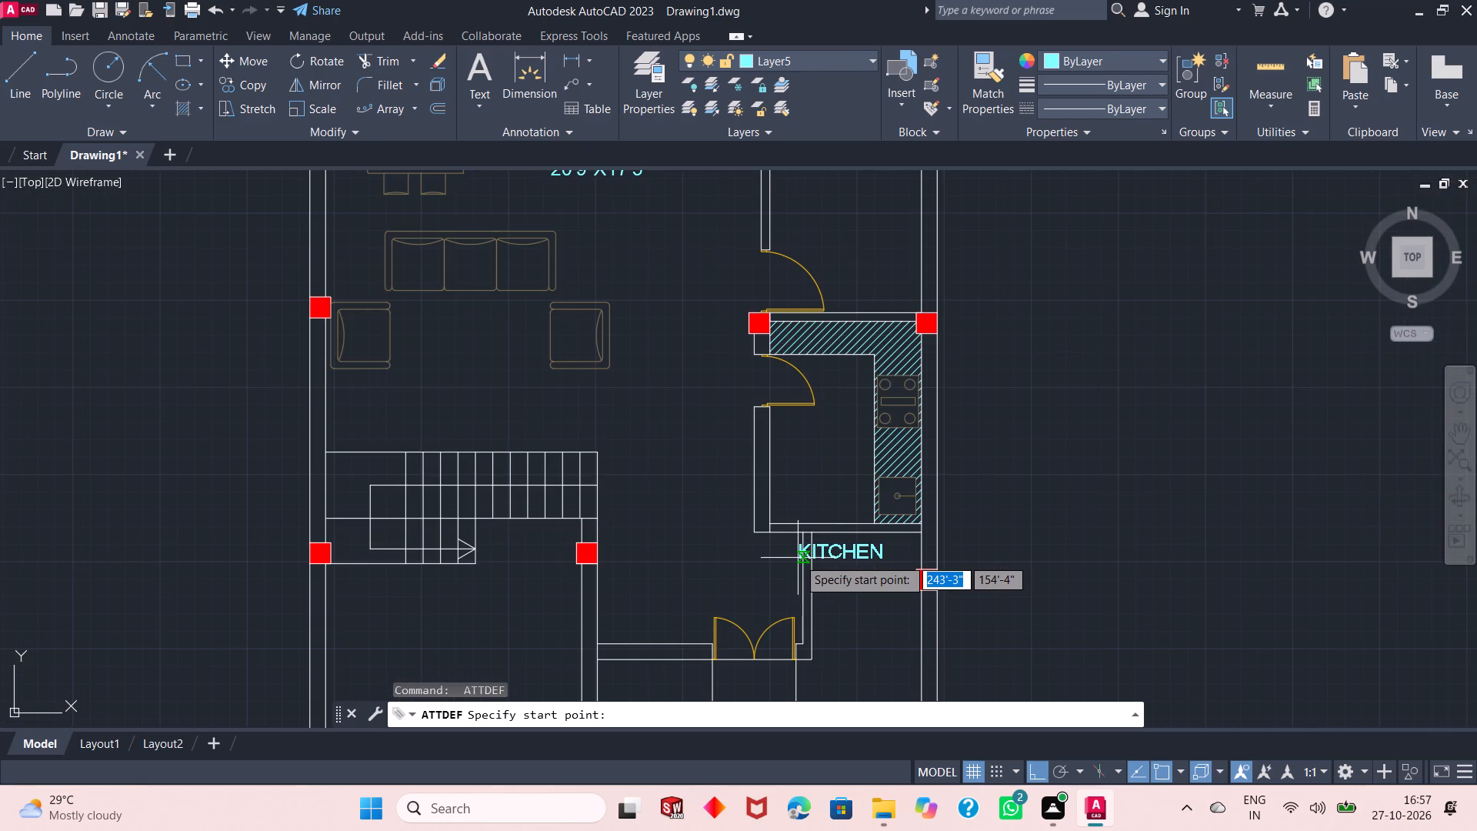
scroll(795, 472, "up", 1, "ctrl")
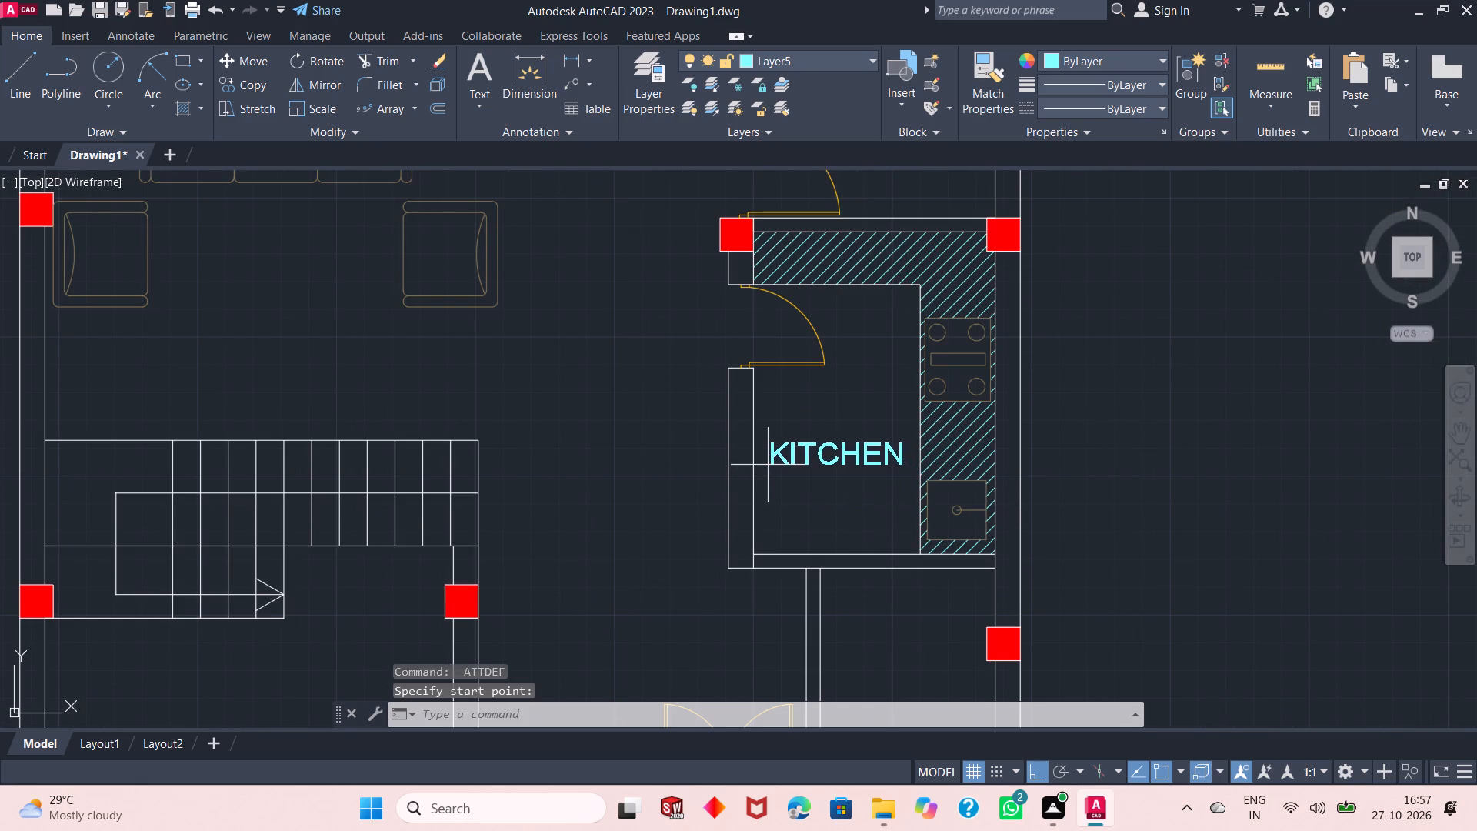
left_click(768, 465)
Add a size label attribute 9'7"X7'3" directly beneath the kitchen's name.
key("Return")
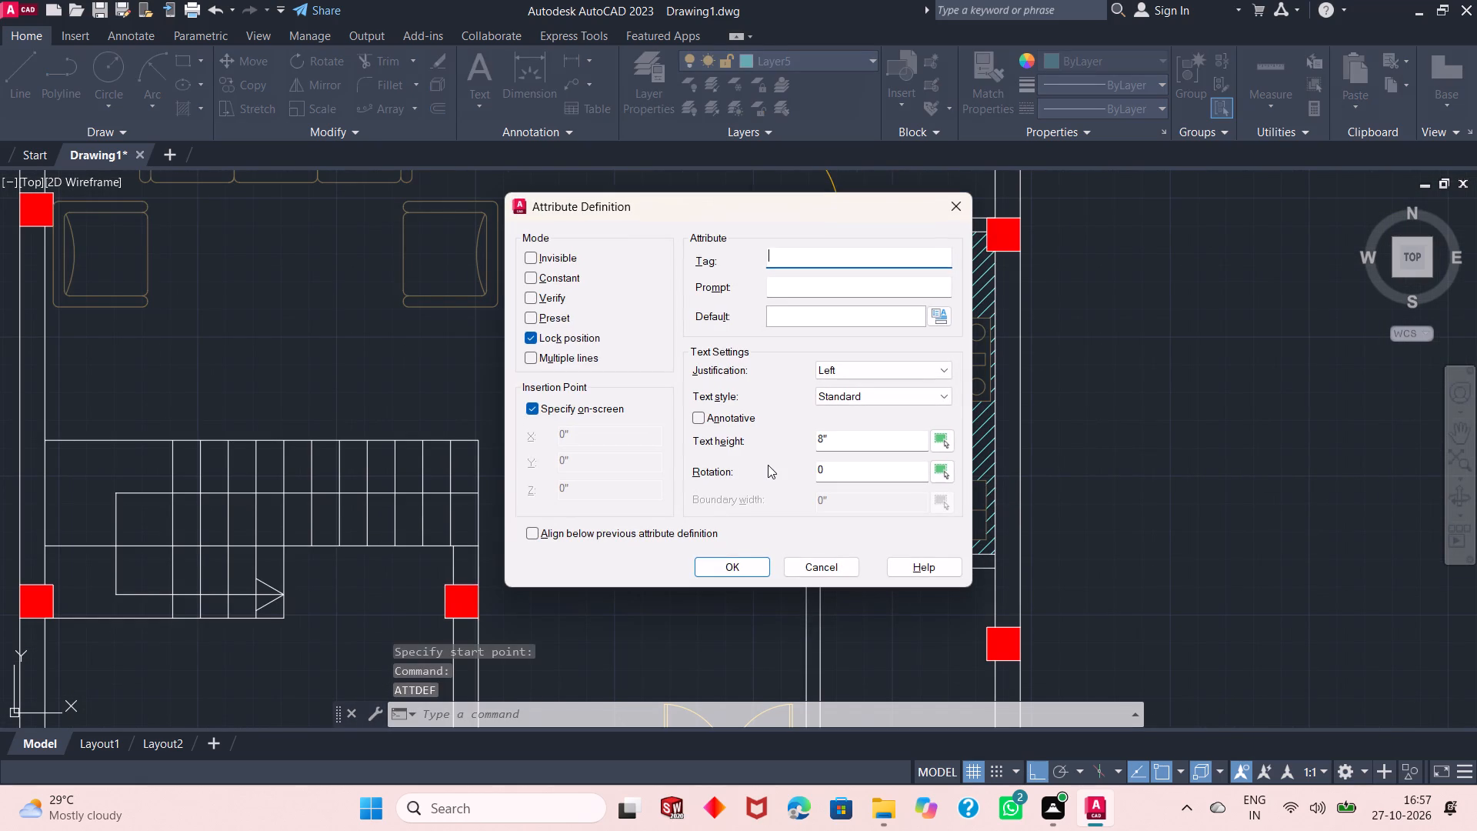
type("9'7\"")
key("x")
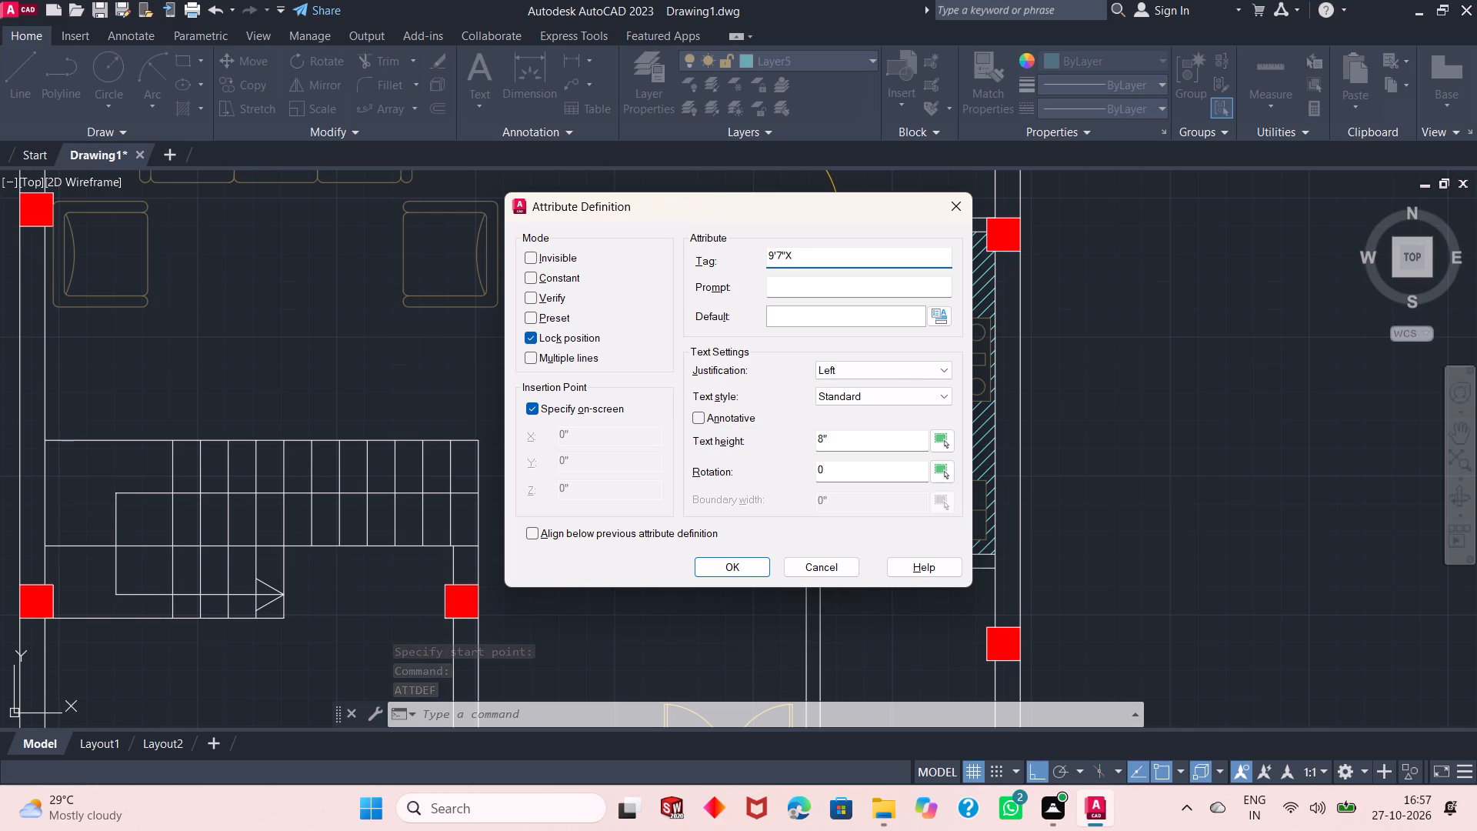
type("7'3")
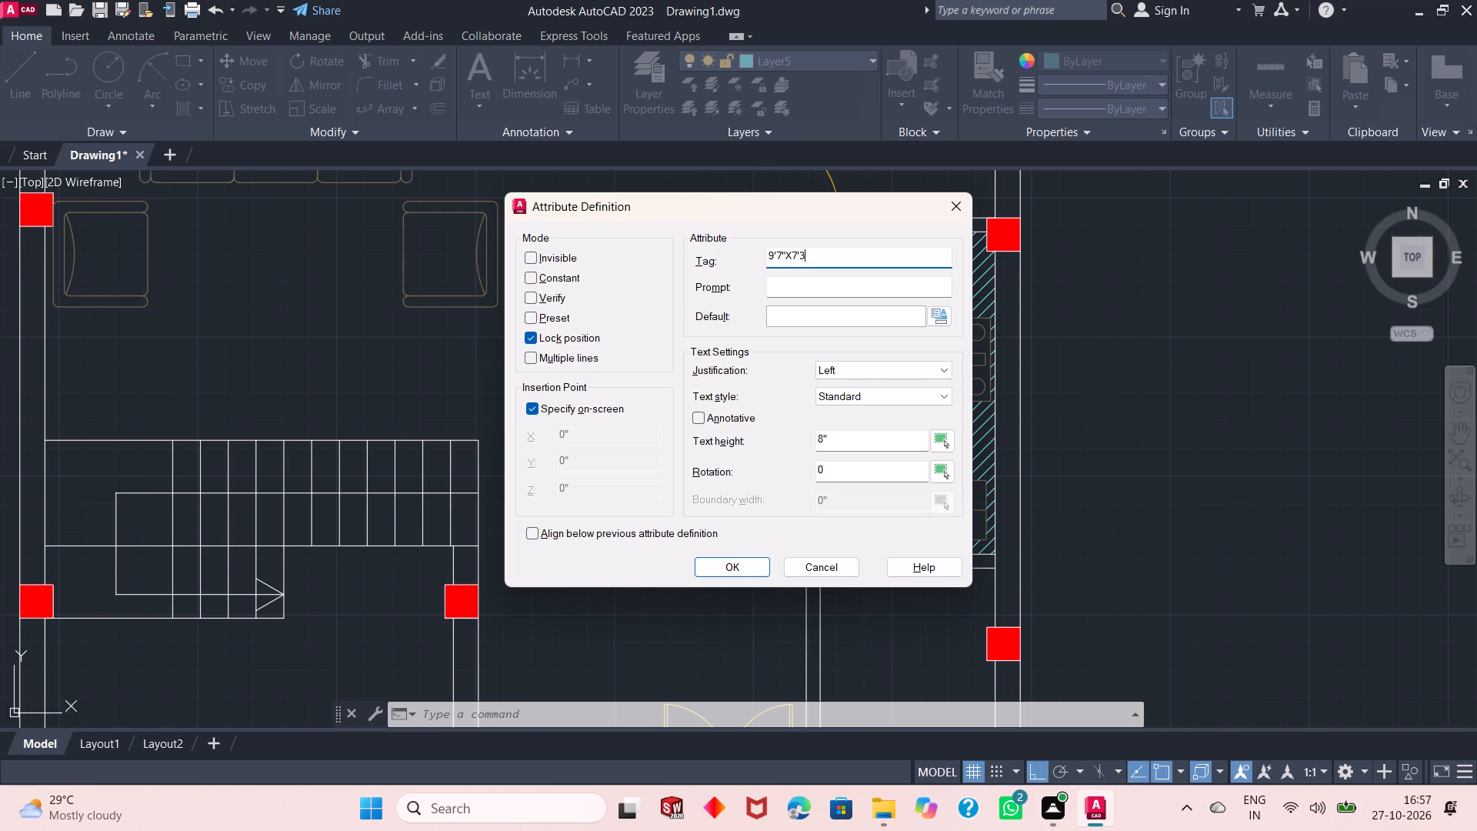
key("shift+quotedbl")
key("Return")
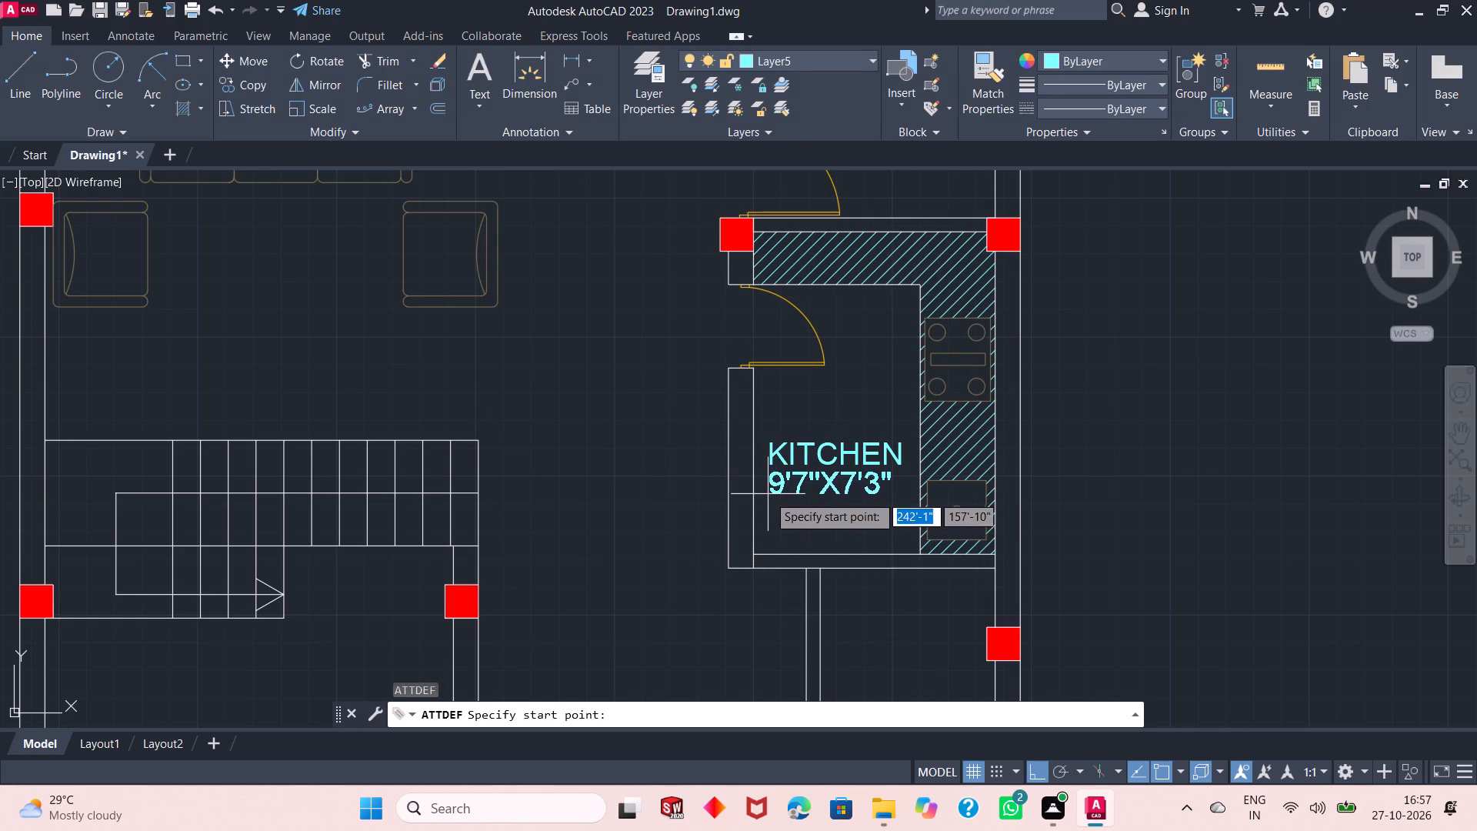
left_click(771, 499)
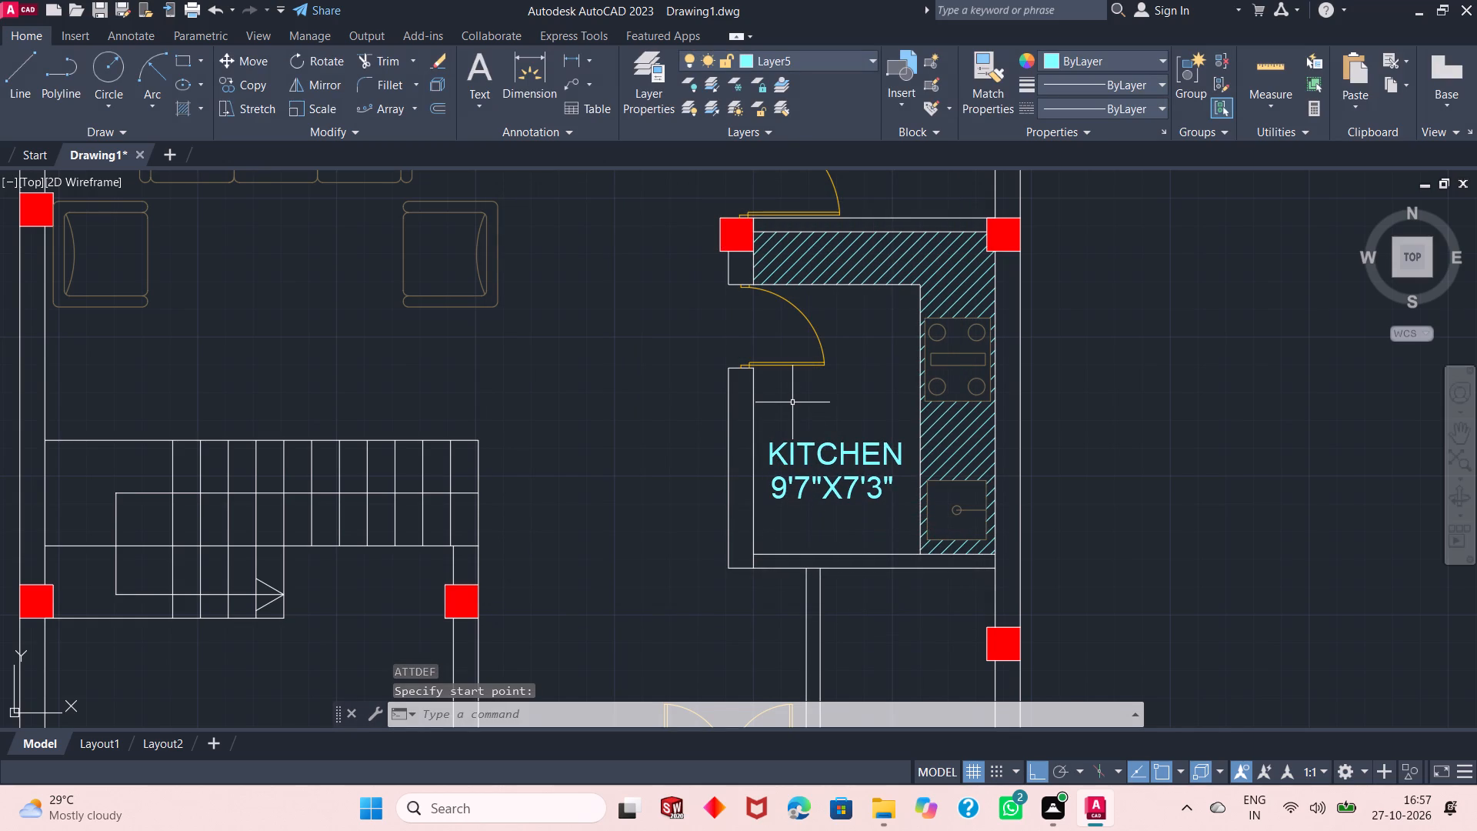
Define a GARDEN attribute label and place it in the strip below the kitchen, beside the double-door entrance.
scroll(792, 402, "down", 1, "ctrl")
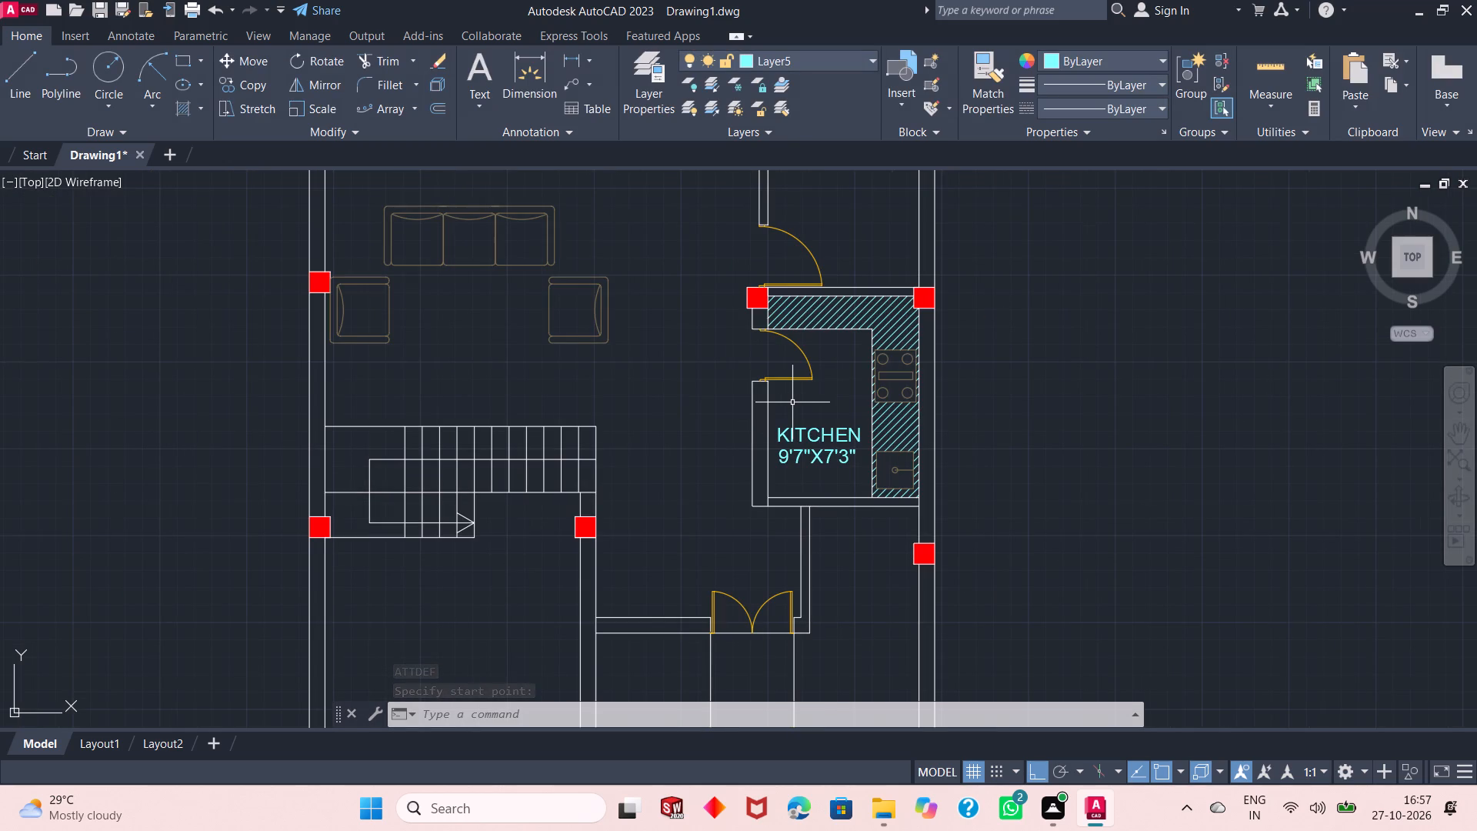
key("space")
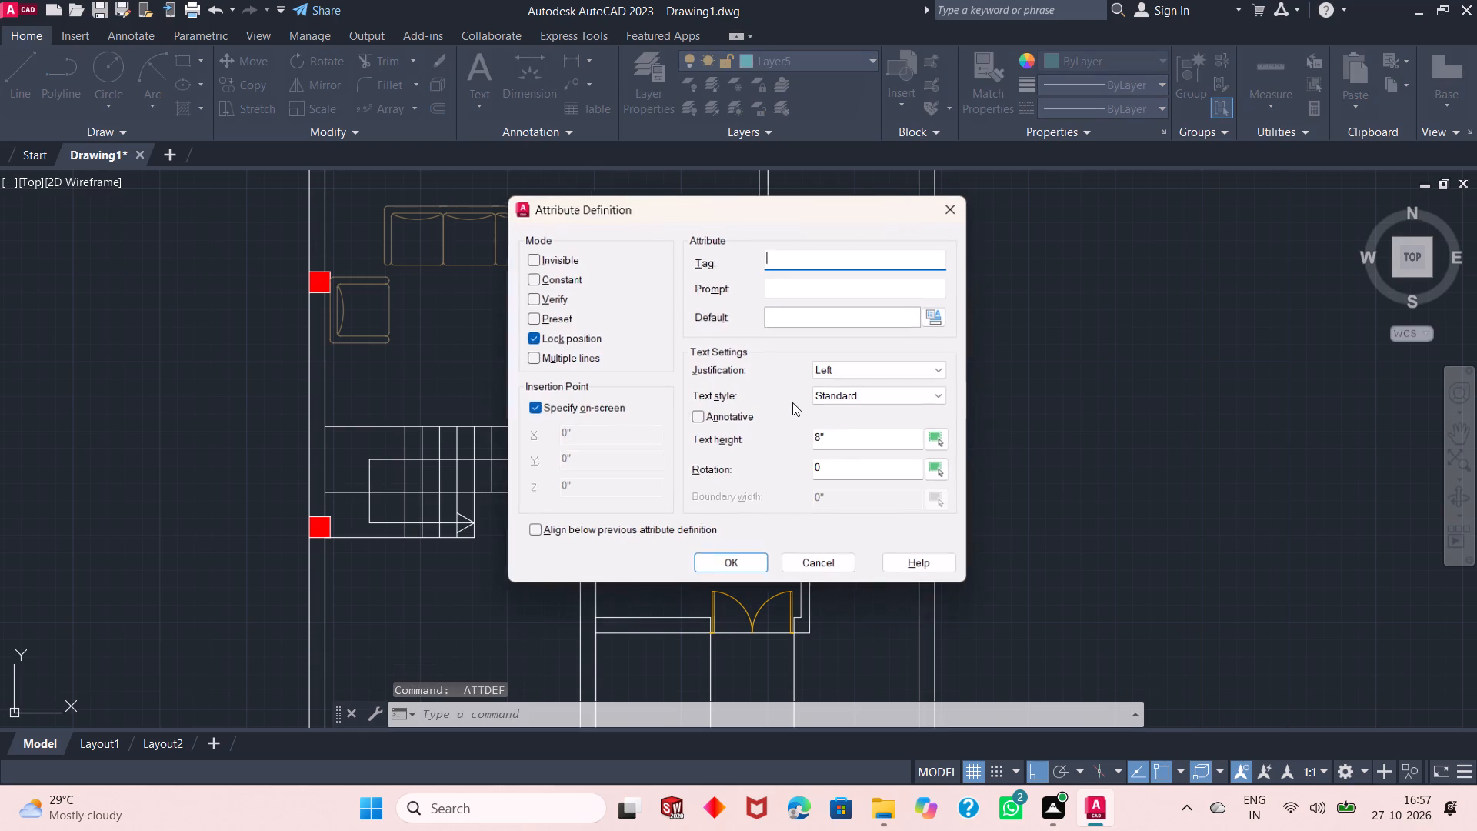
type("GARDEN")
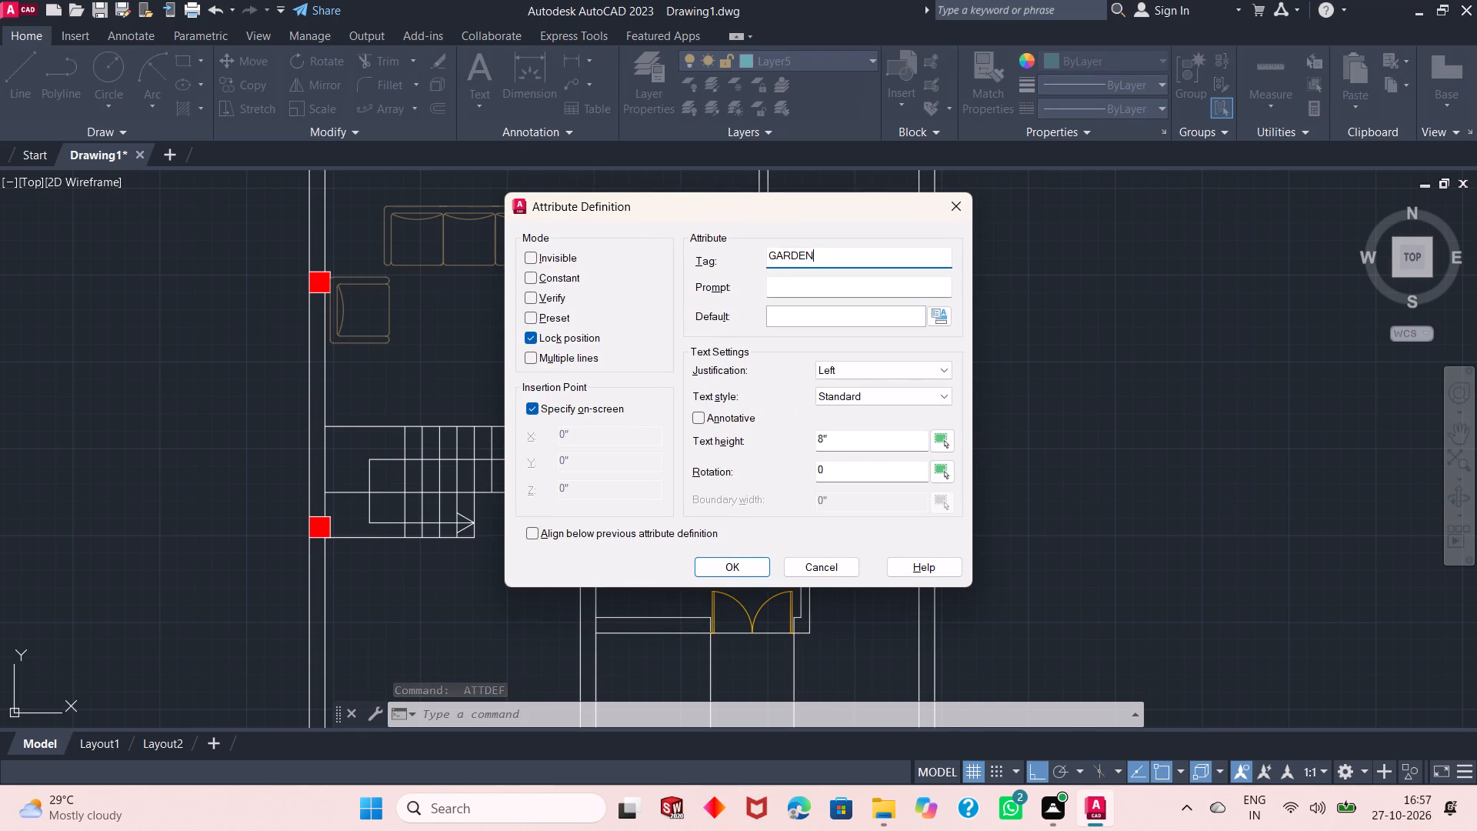
key("Return")
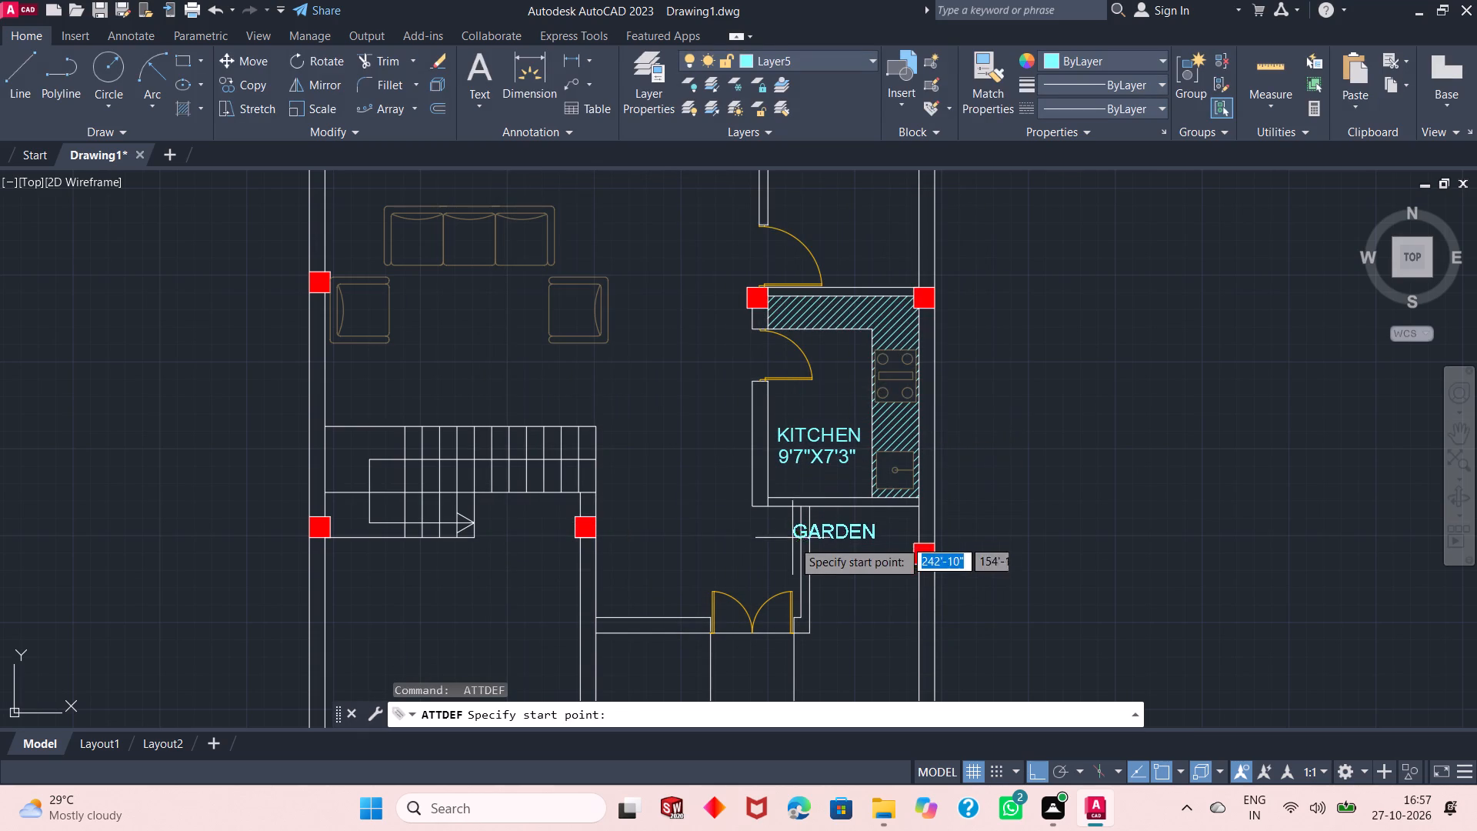
left_click(816, 670)
Add a size label attribute 15'X9' directly beneath the garden's name.
key("space")
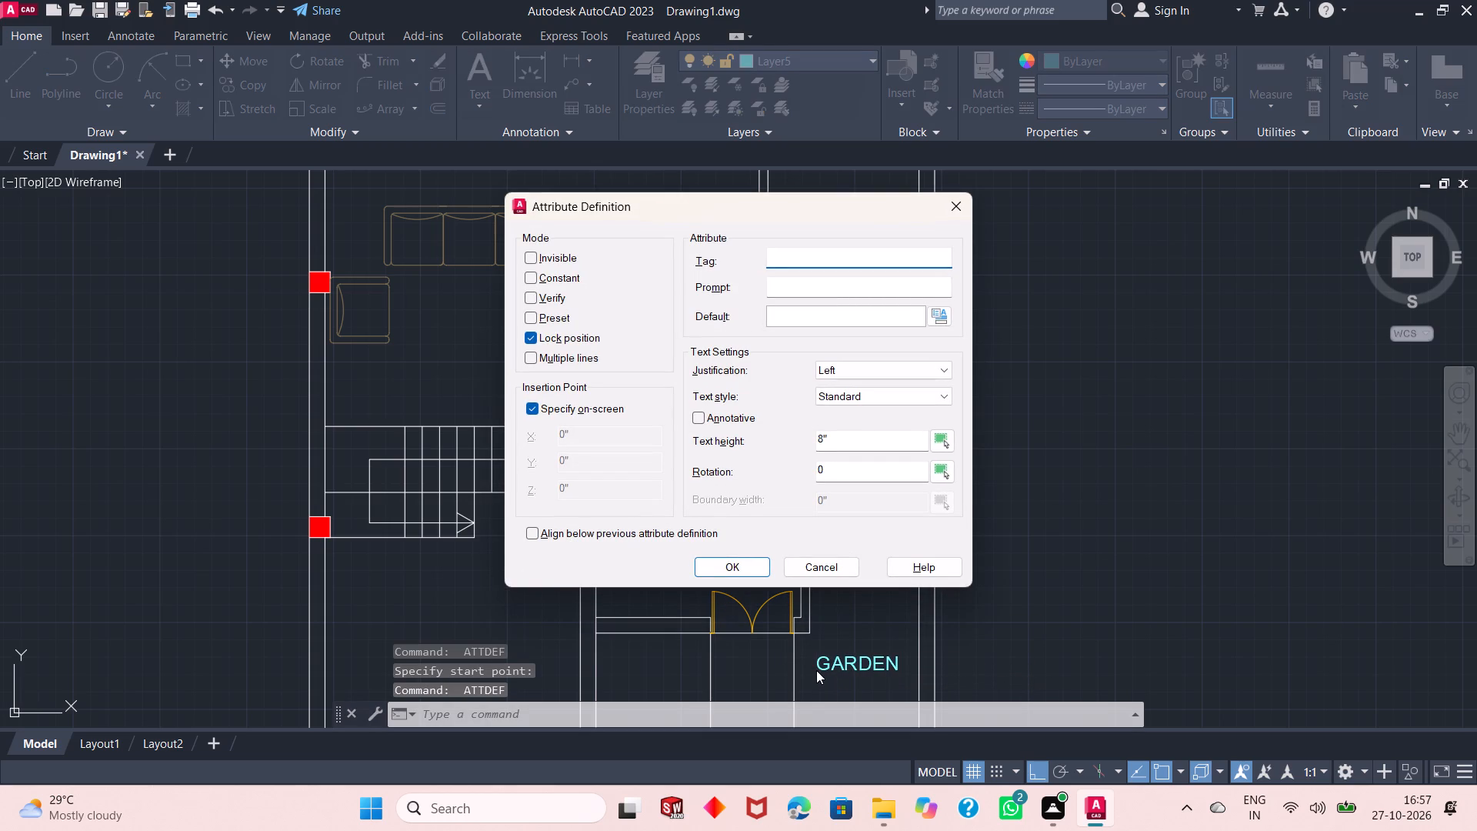
type("15'X")
type("9'")
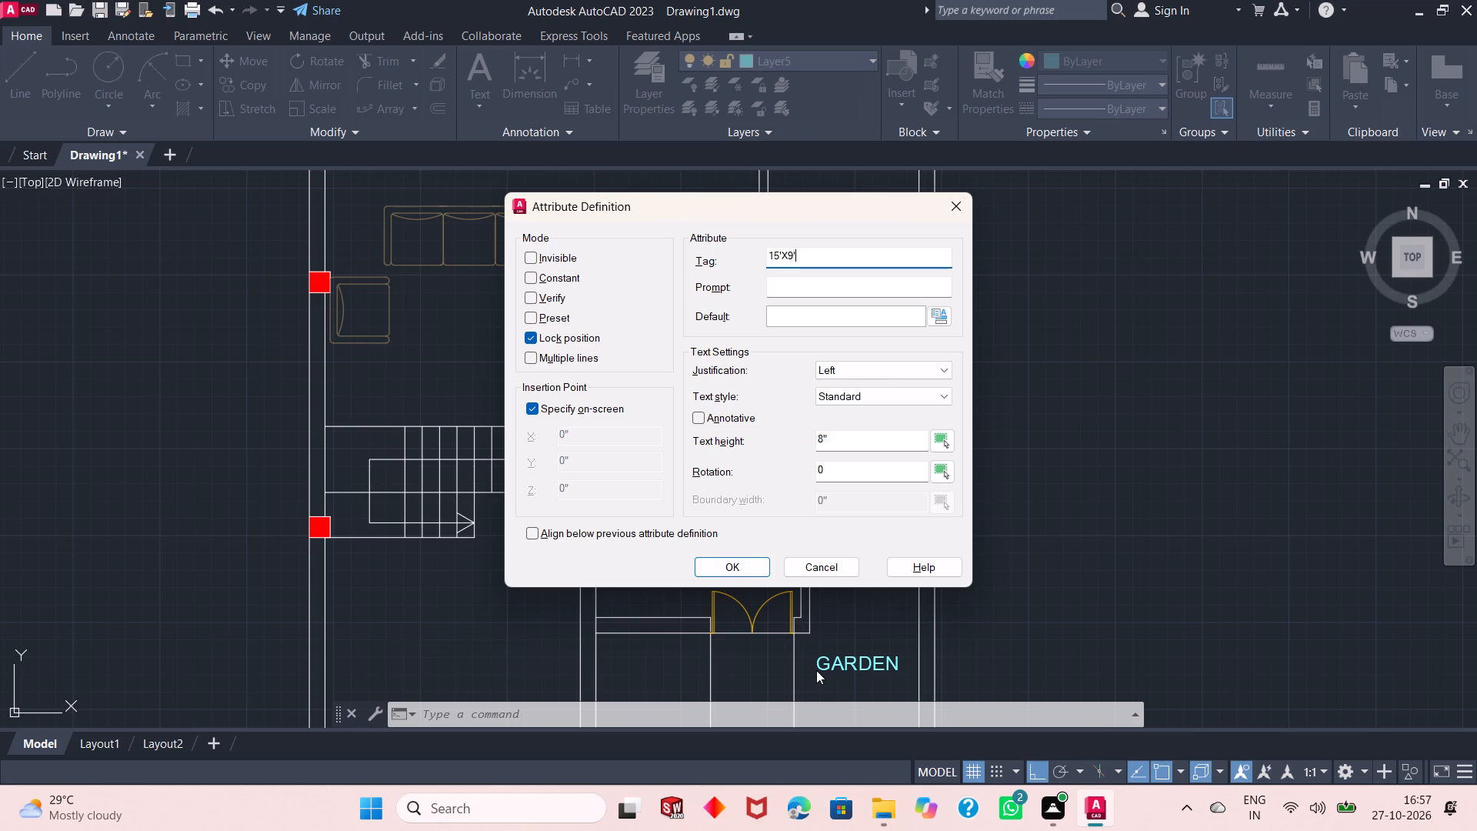
key("Return")
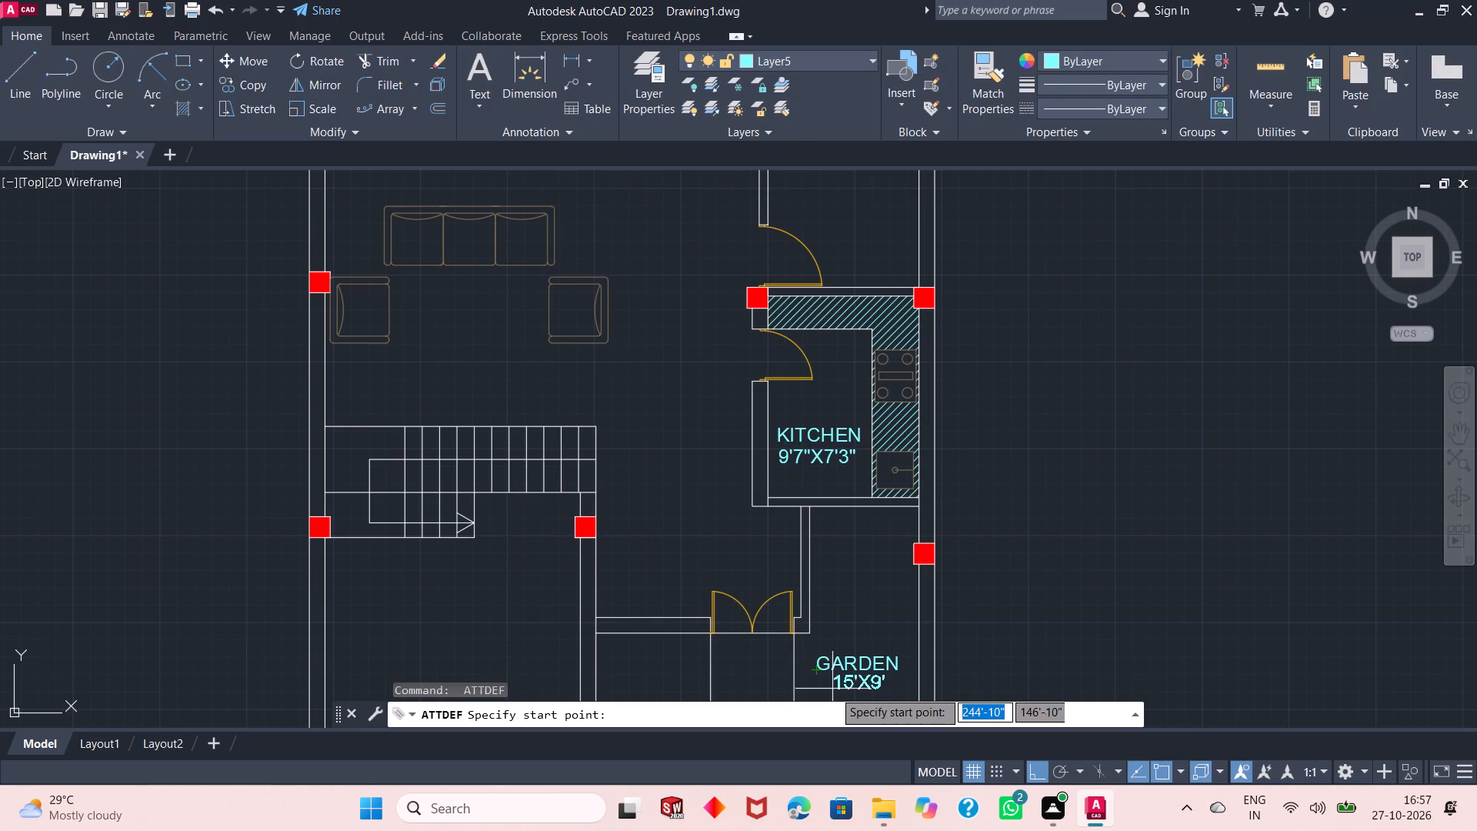
left_click(829, 692)
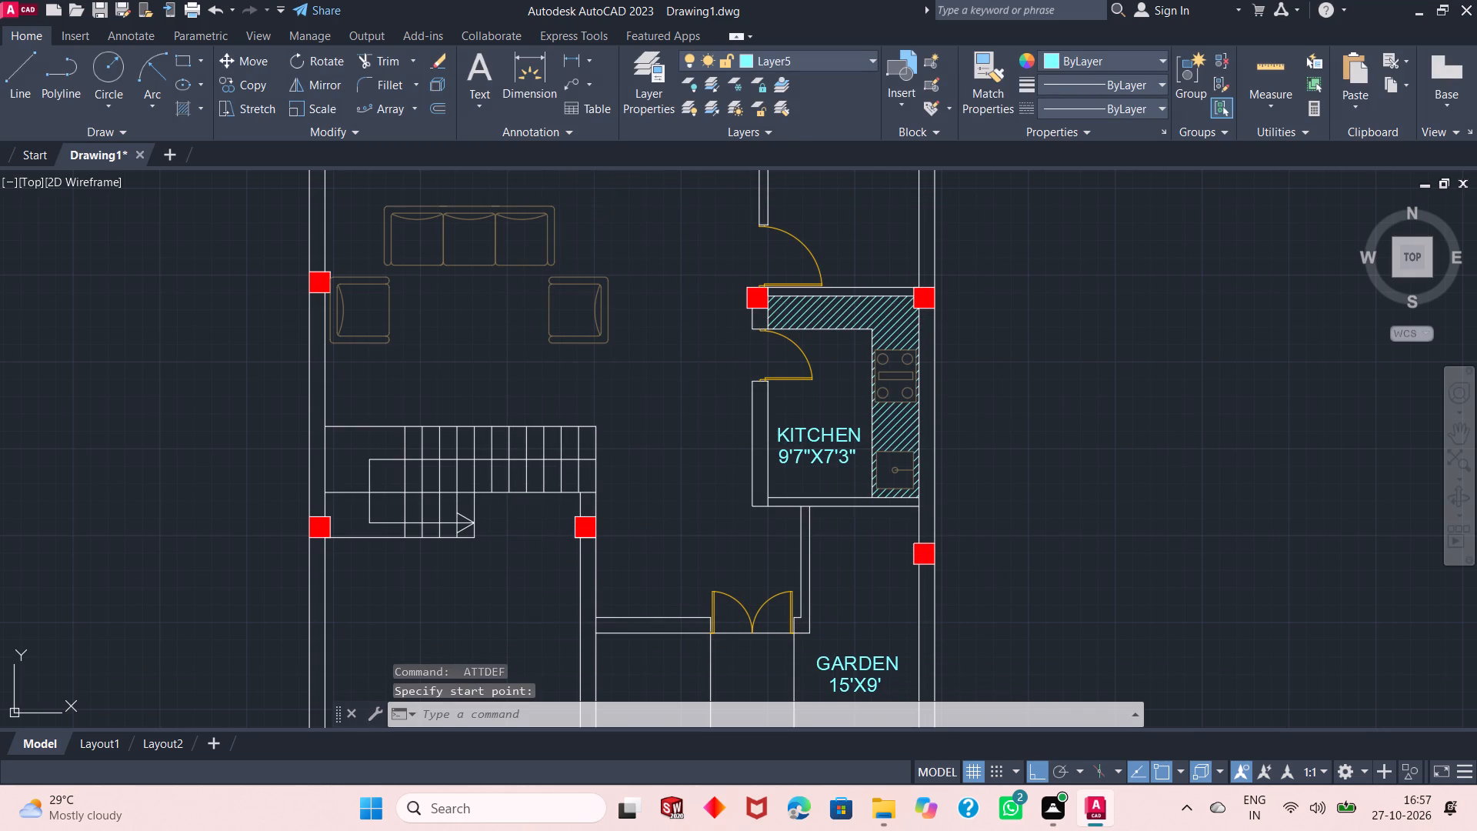
Define a GARAGE attribute label and place it in the middle of the empty room below the staircase.
scroll(824, 591, "down", 1, "ctrl")
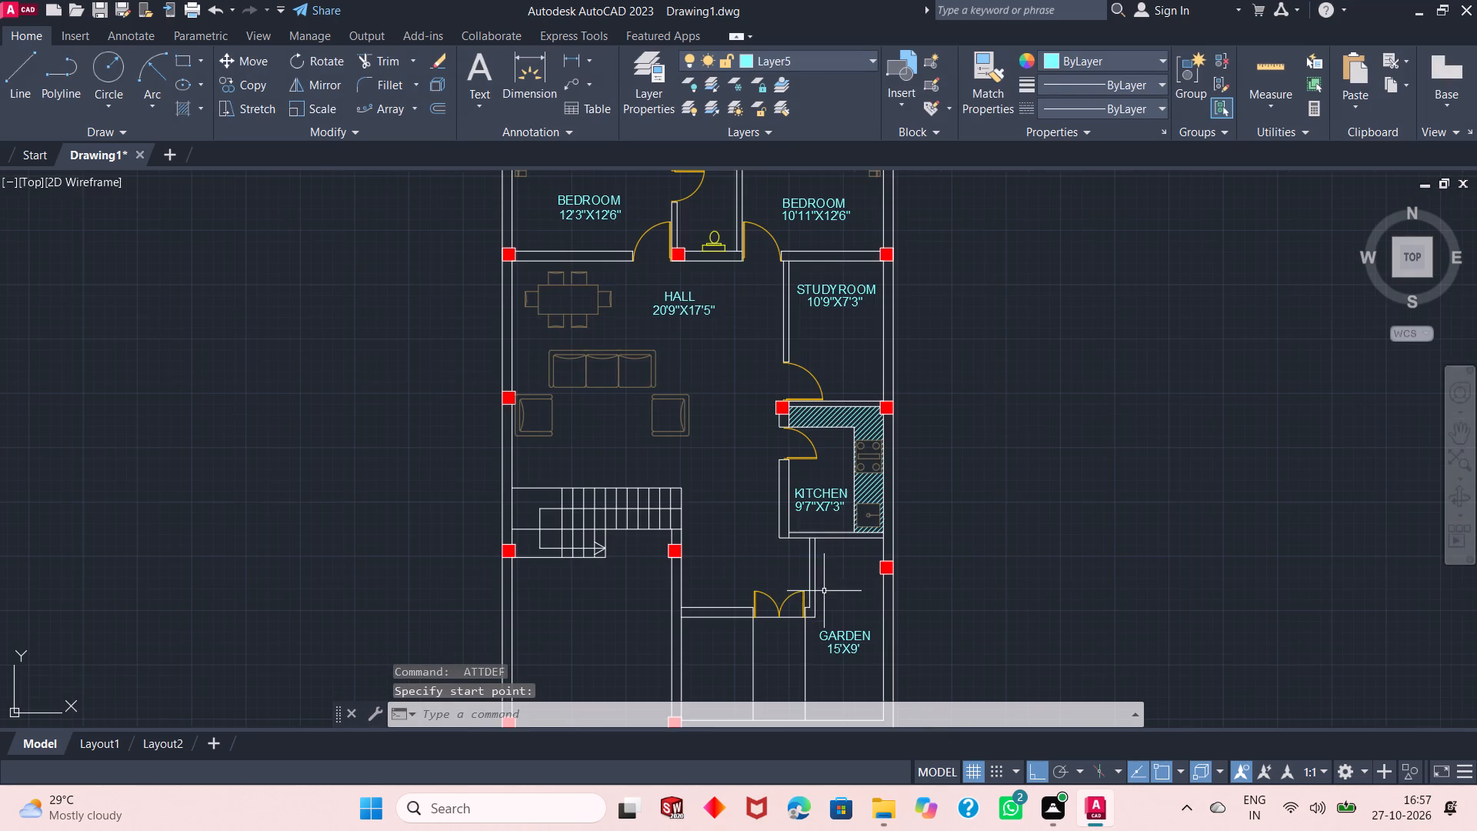
scroll(815, 515, "down", 1, "ctrl")
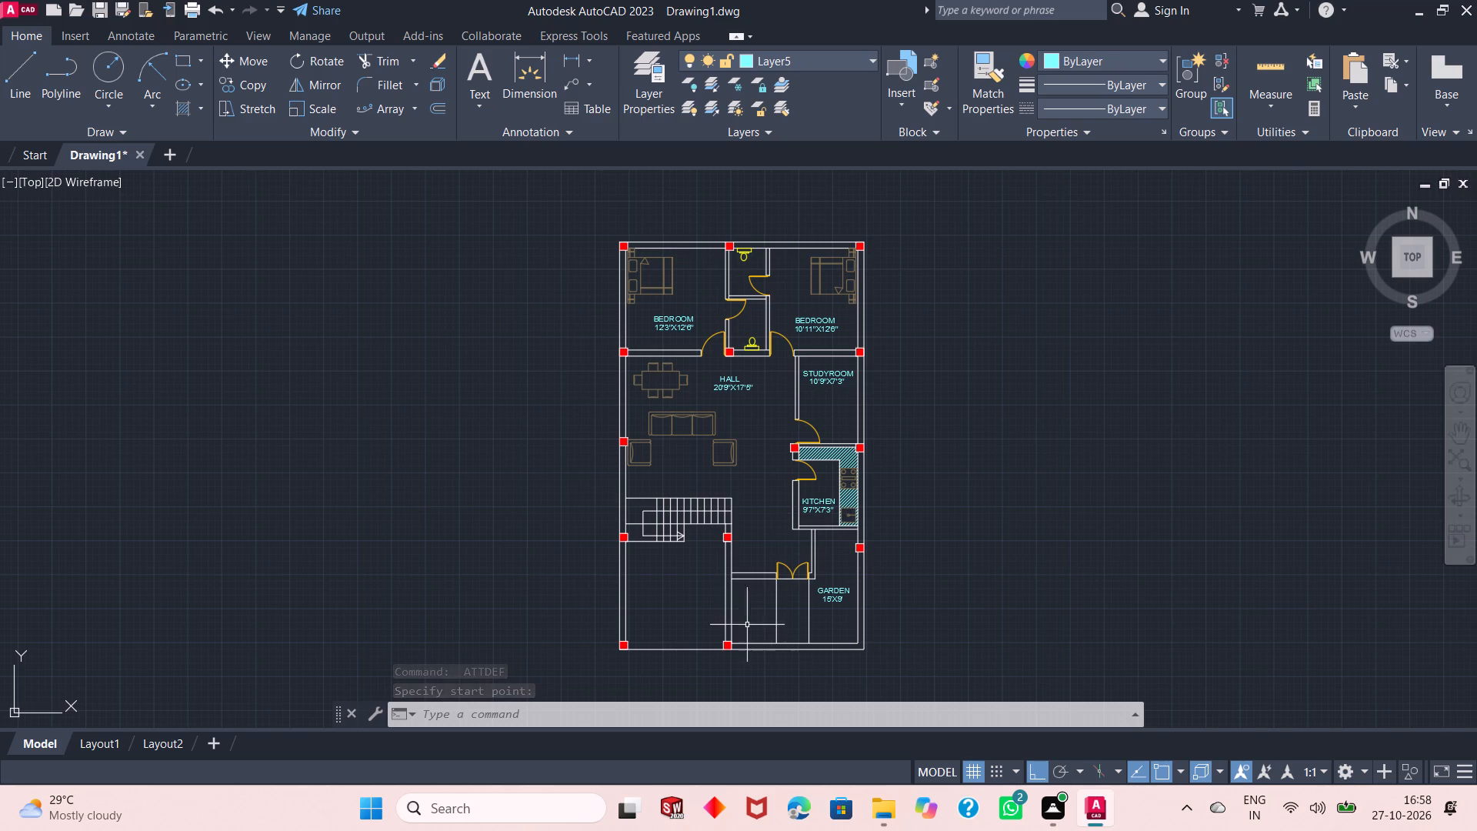
scroll(745, 621, "up", 3, "ctrl")
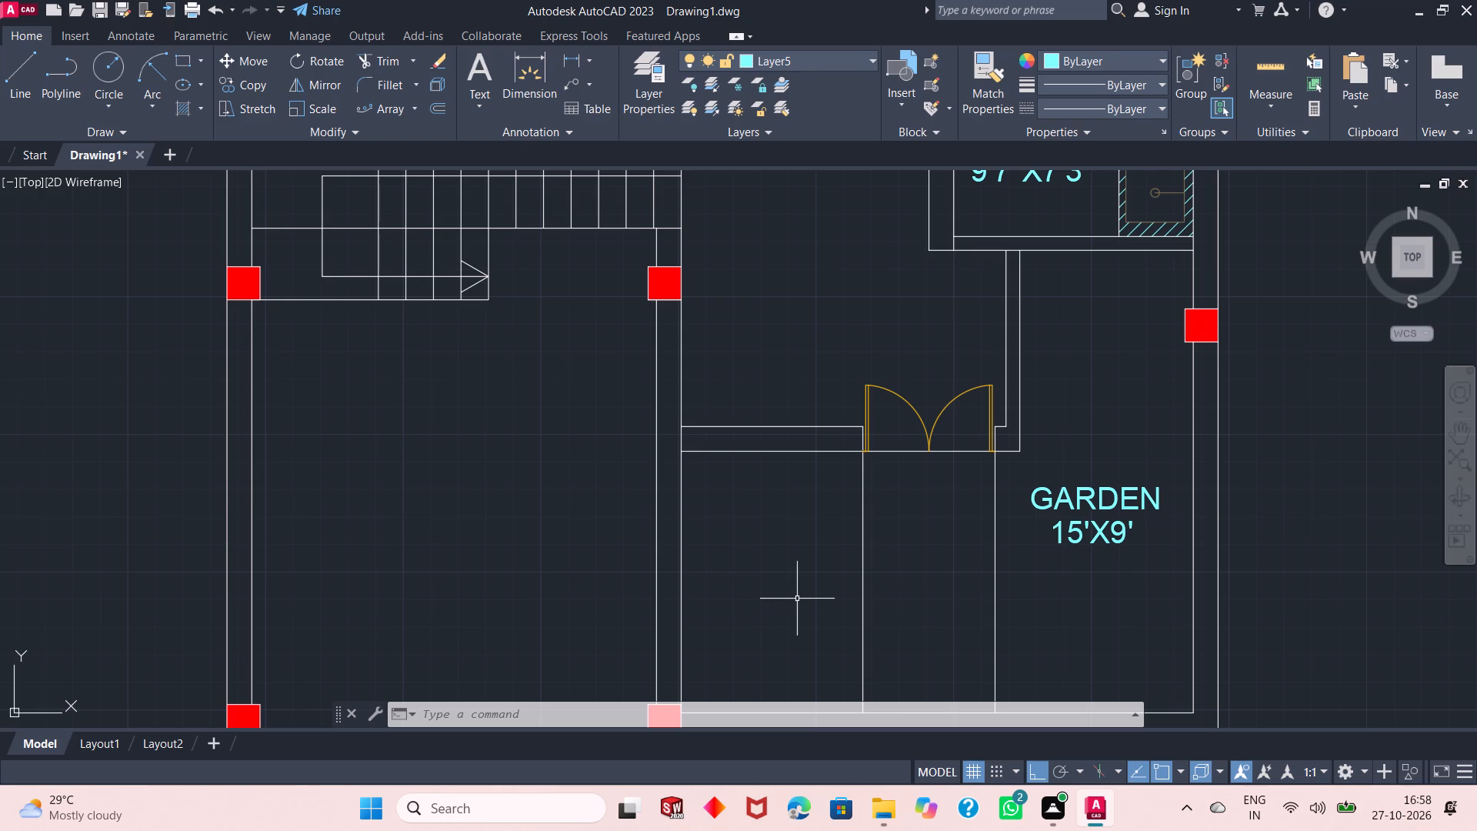
scroll(797, 599, "down", 1, "ctrl")
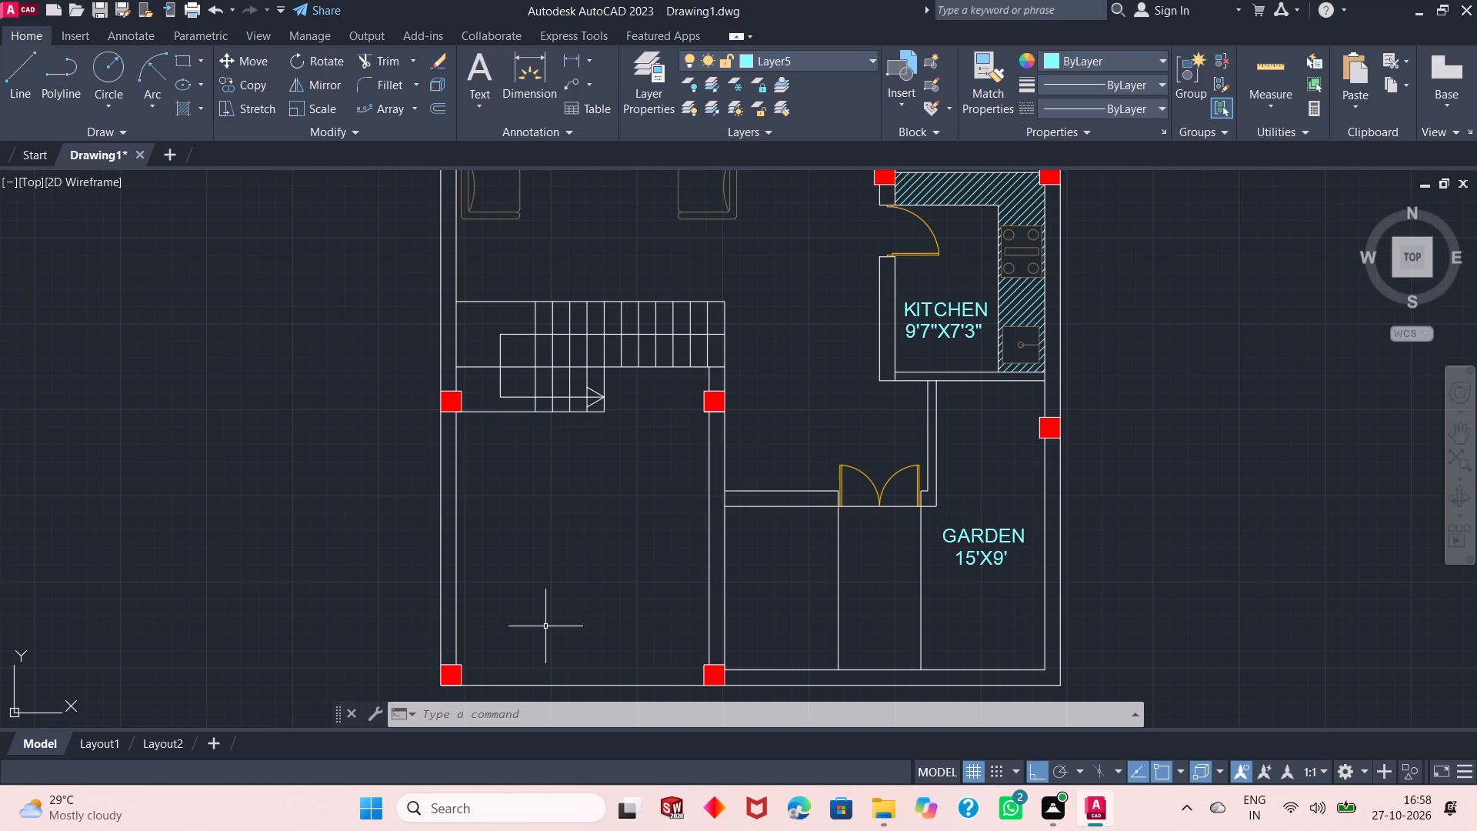
key("space")
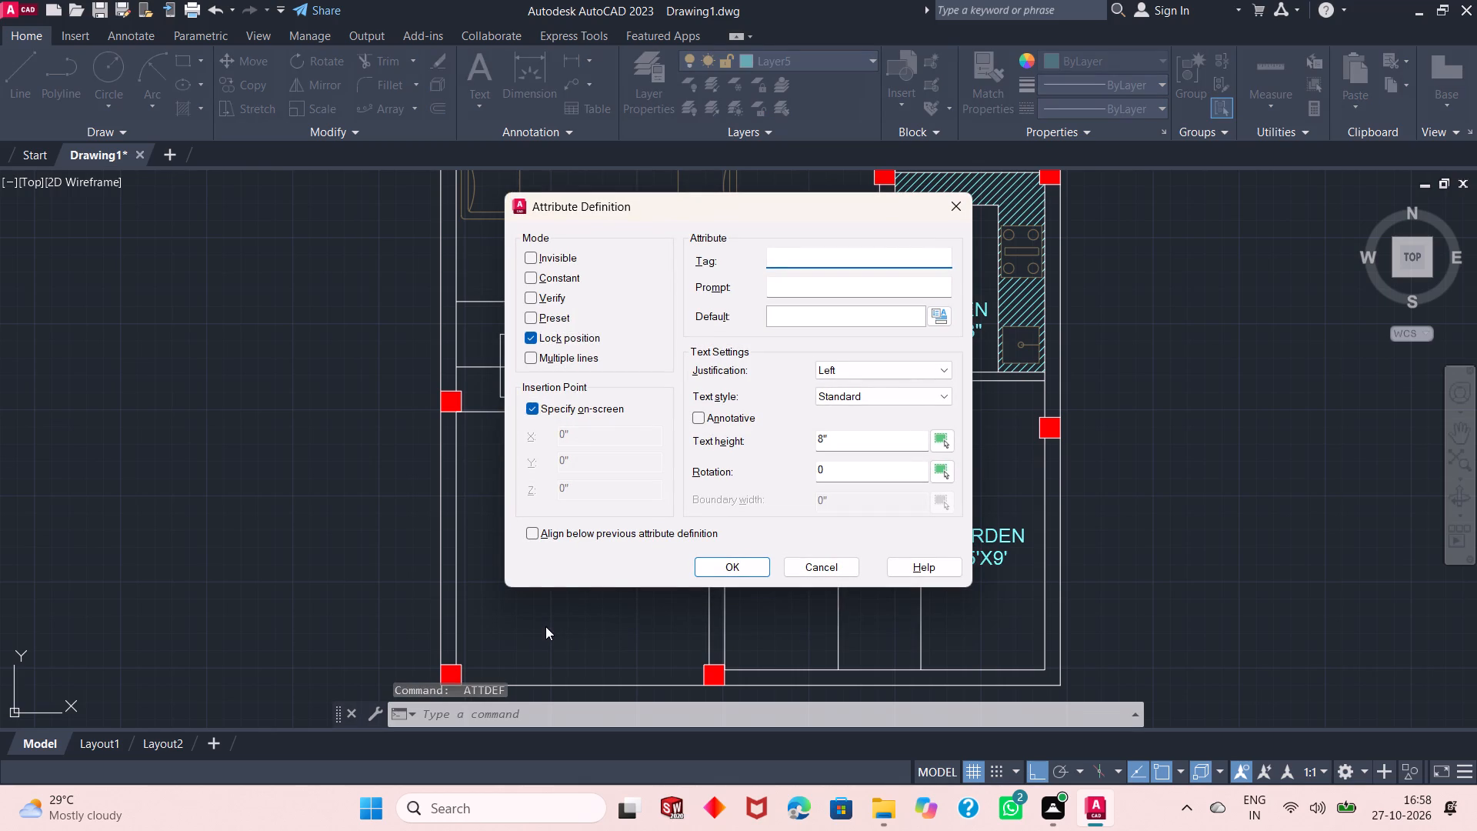
type("GAR")
key("a")
type("GE")
key("Return")
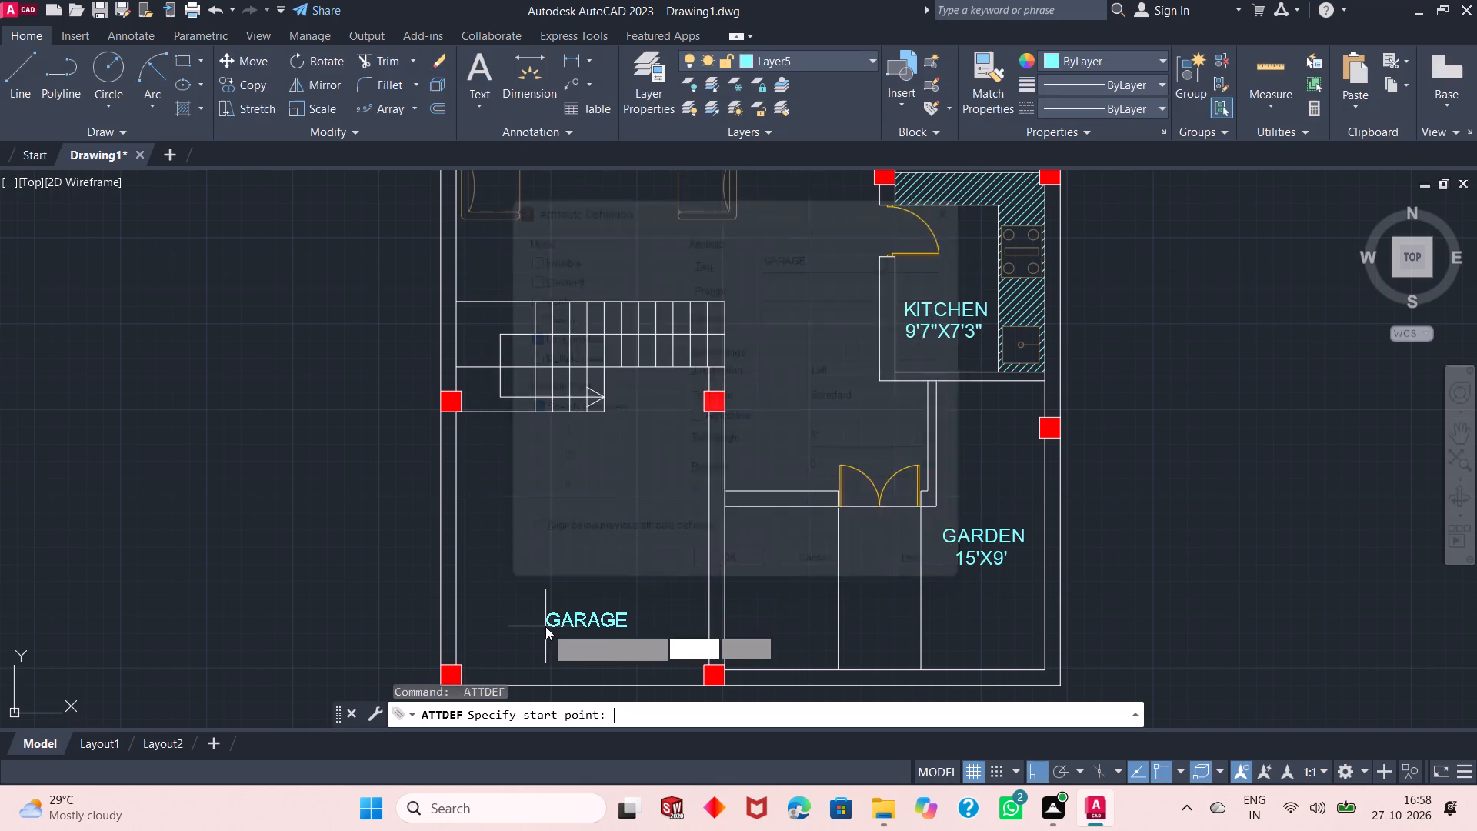
left_click(525, 568)
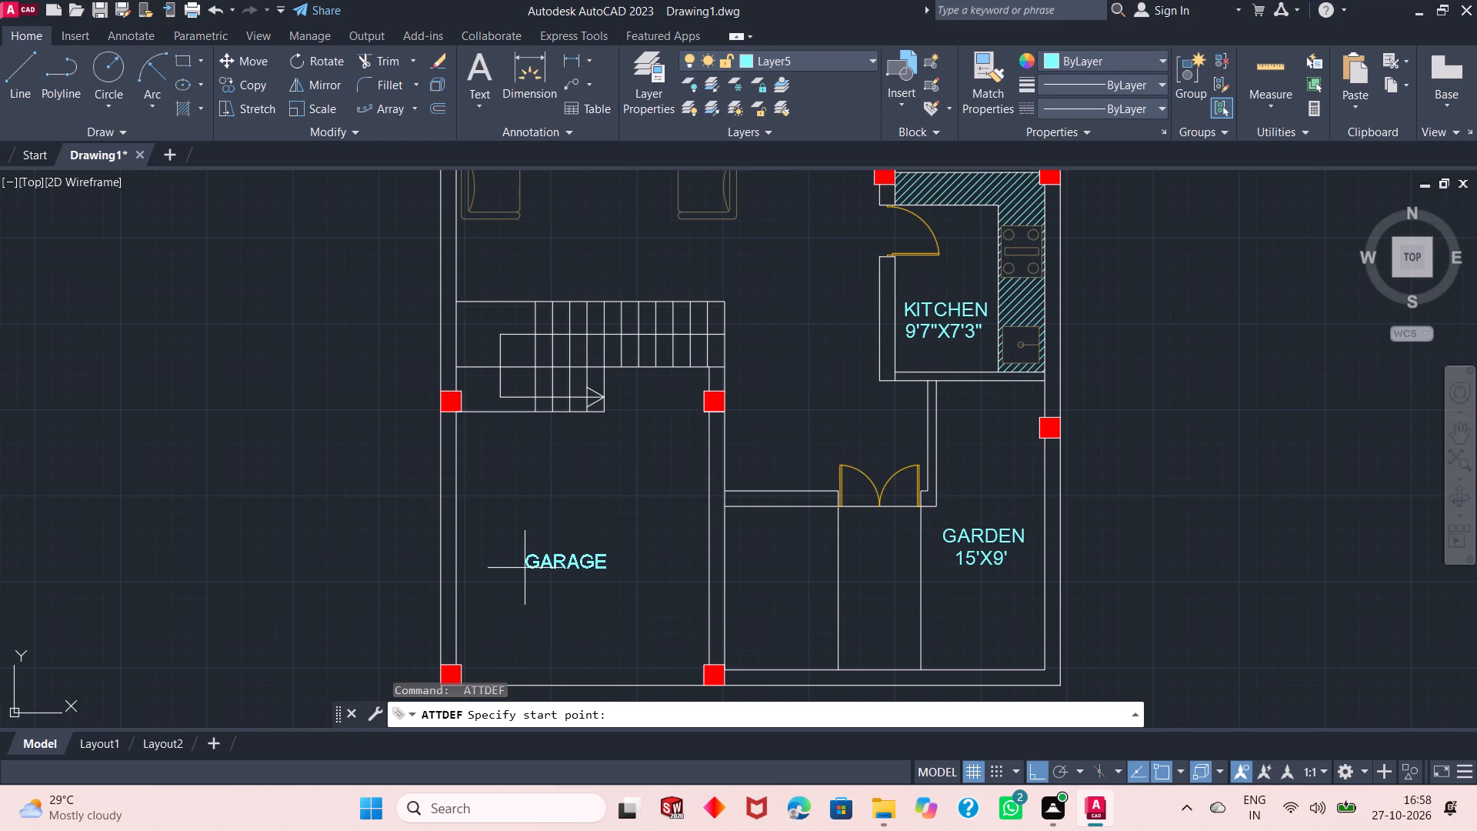
Add a size label attribute 15'3"X12'6" directly beneath the garage's name.
key("Return")
type("15'3\"")
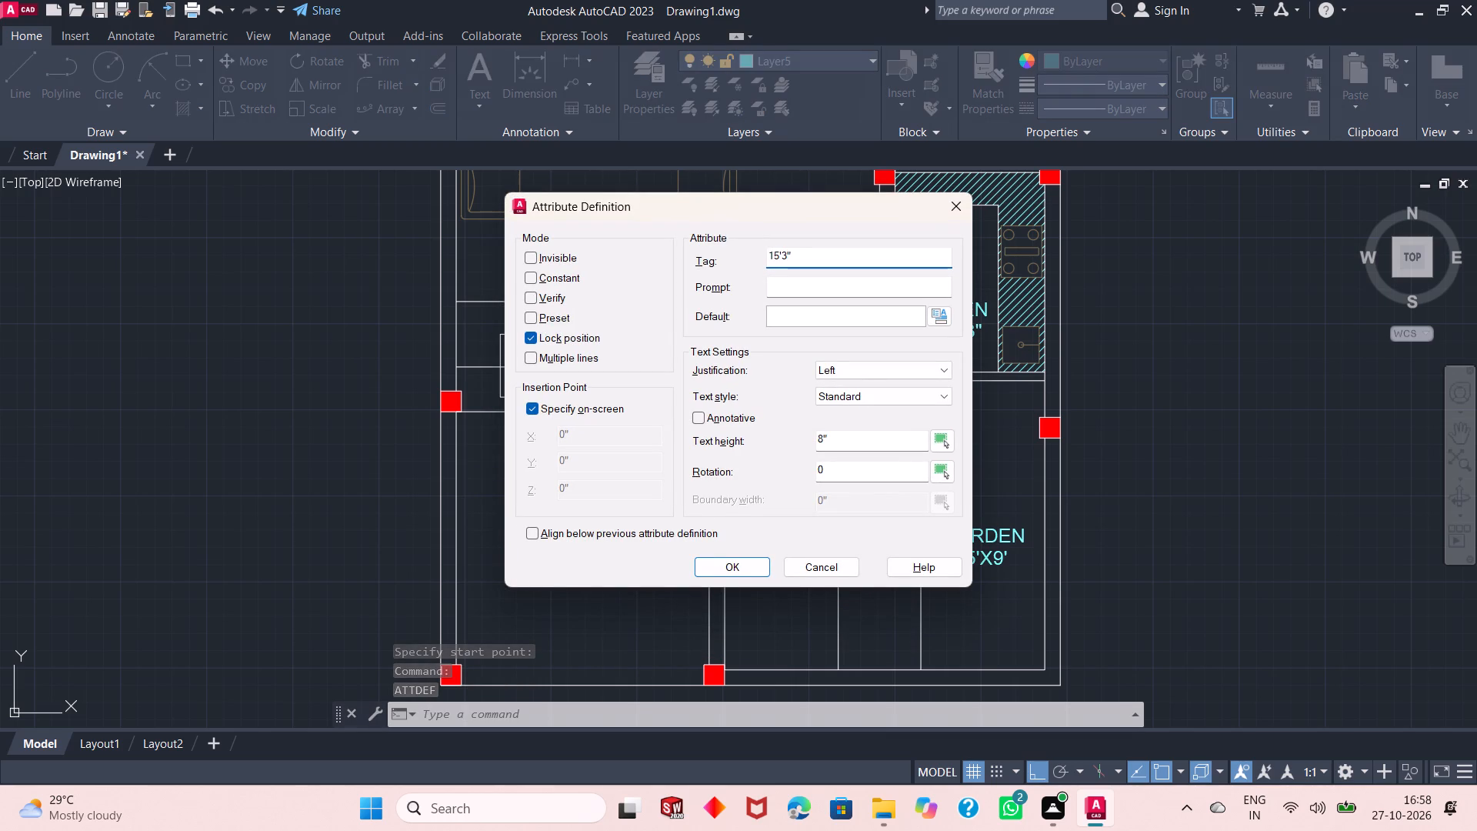
key("x")
type("12'6\"")
key("Return")
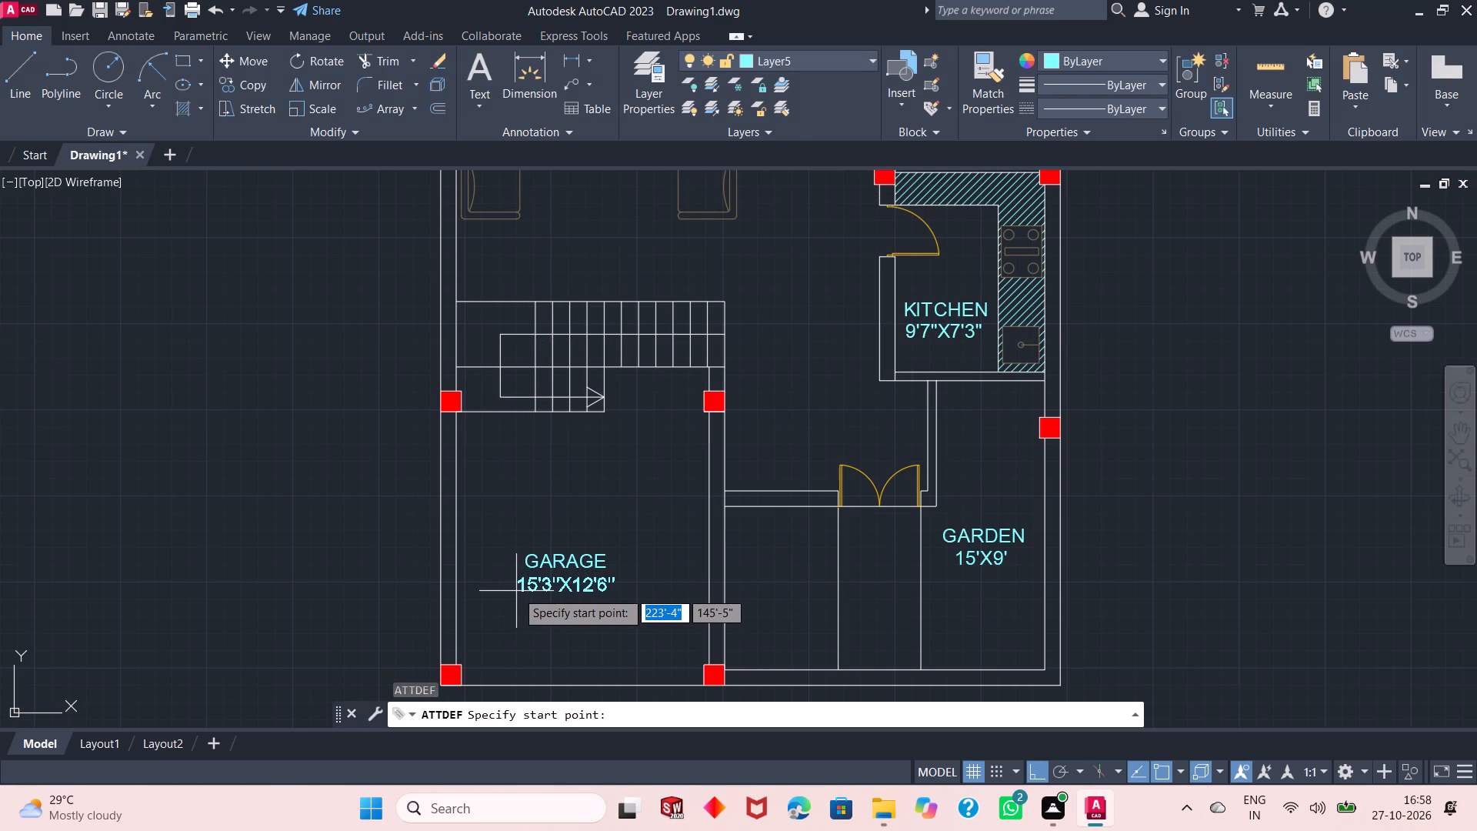
left_click(522, 591)
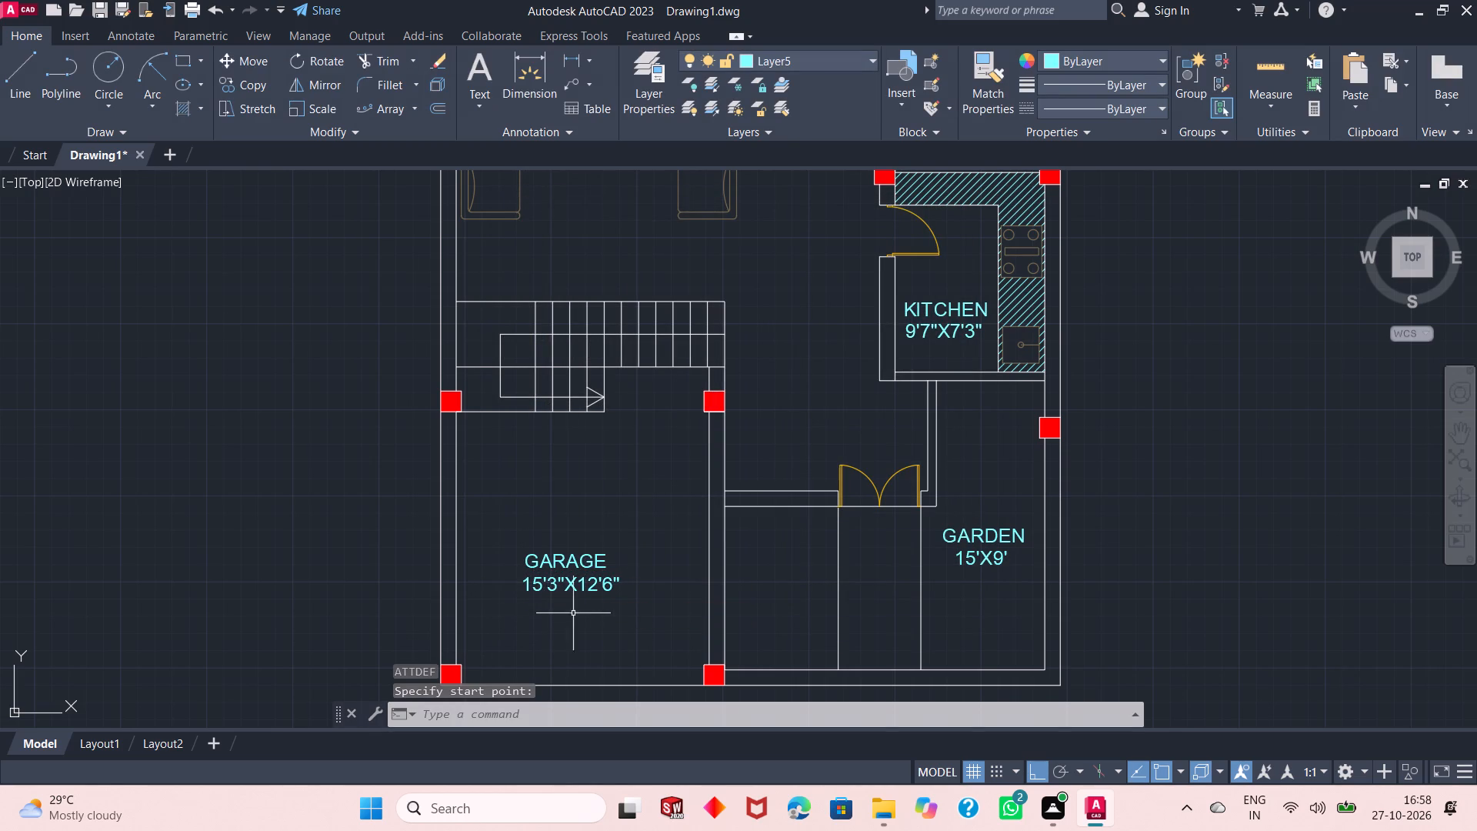
Look over the whole floor plan and the area around the toilets and bedrooms to check the room labels.
scroll(510, 602, "down", 1, "ctrl")
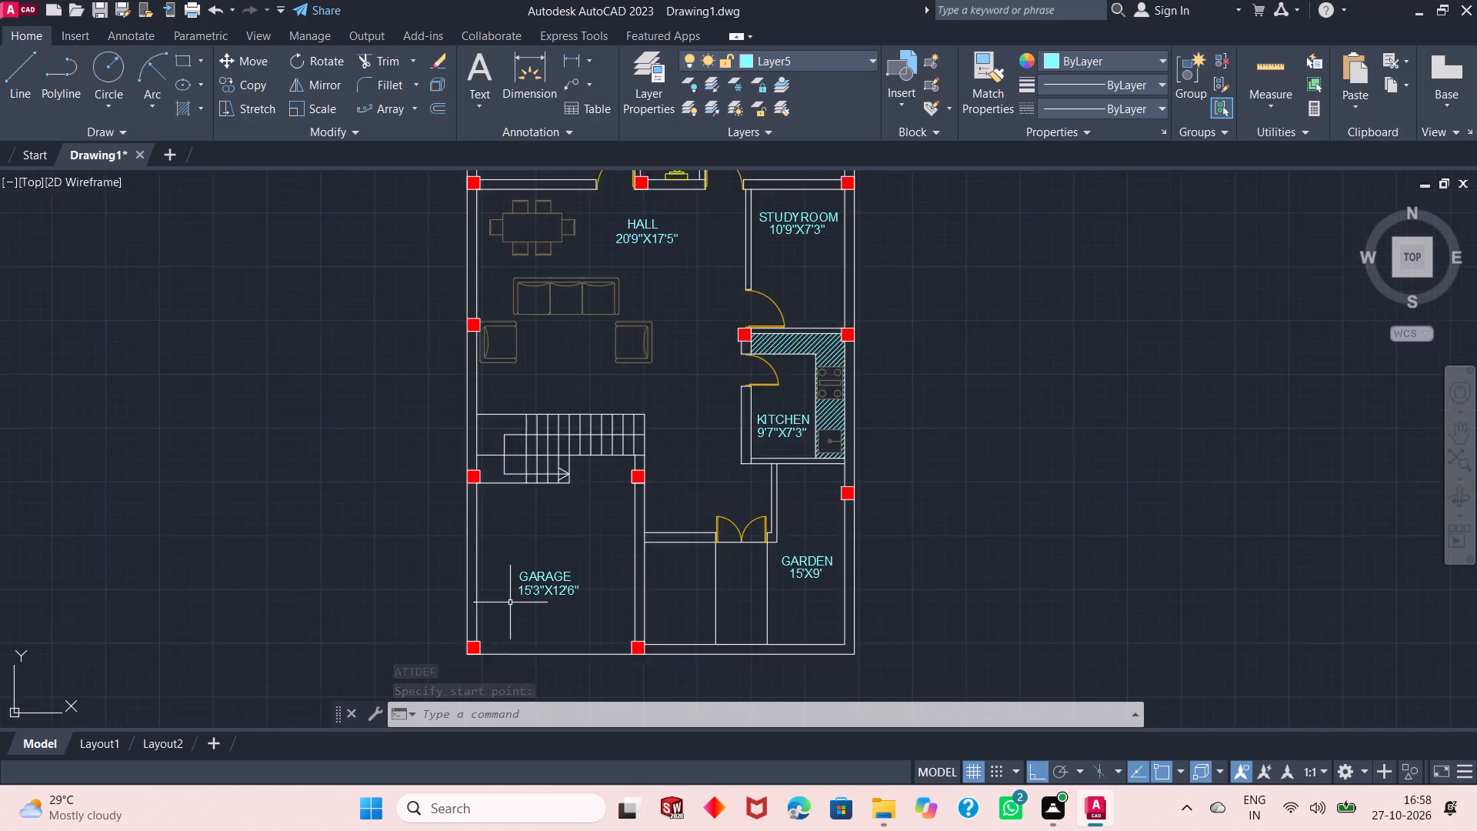
scroll(510, 602, "down", 1, "ctrl")
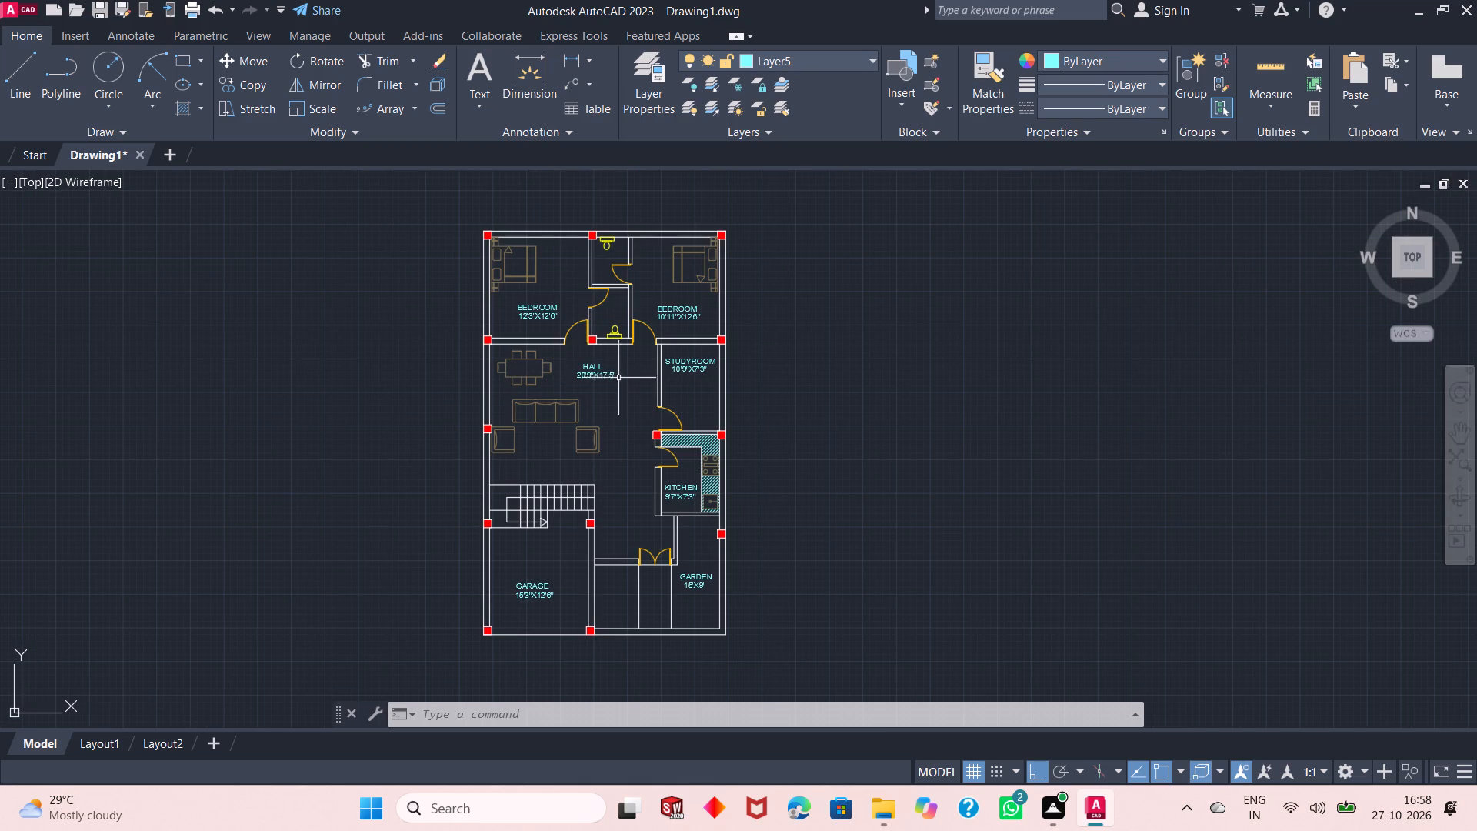
scroll(605, 282, "up", 1, "ctrl")
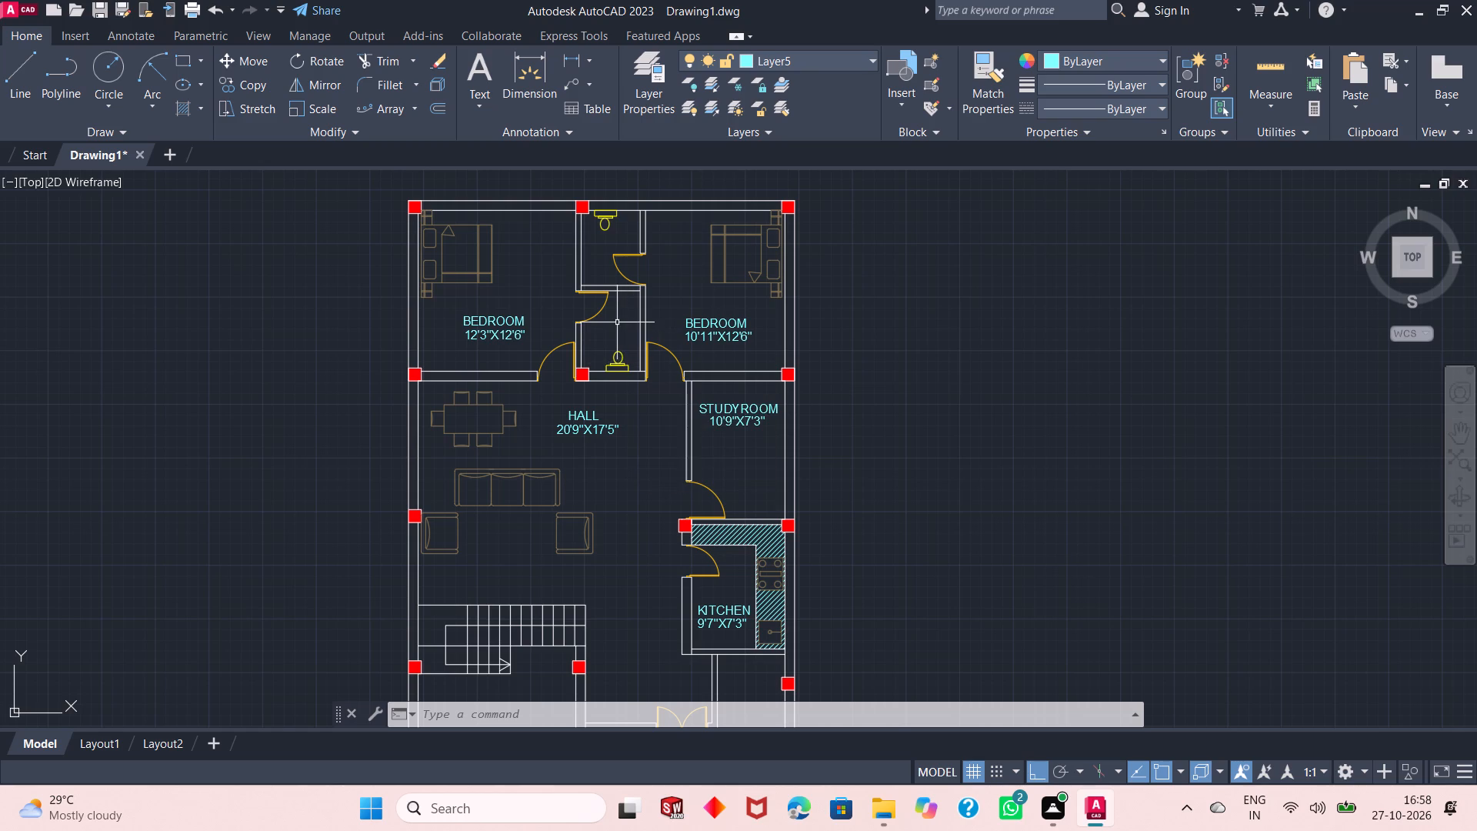
scroll(617, 322, "up", 2, "ctrl")
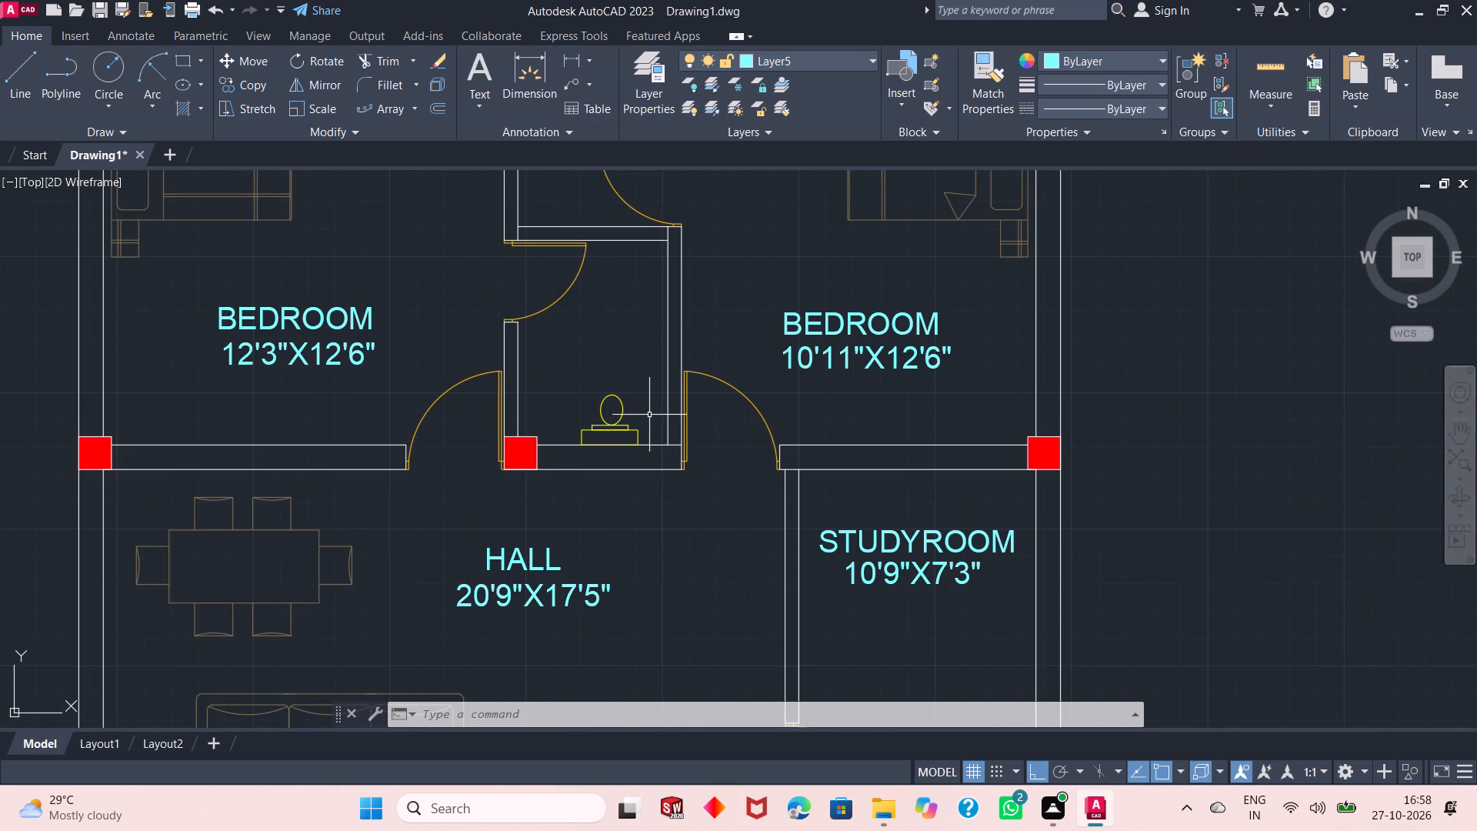
scroll(649, 435, "down", 3, "ctrl")
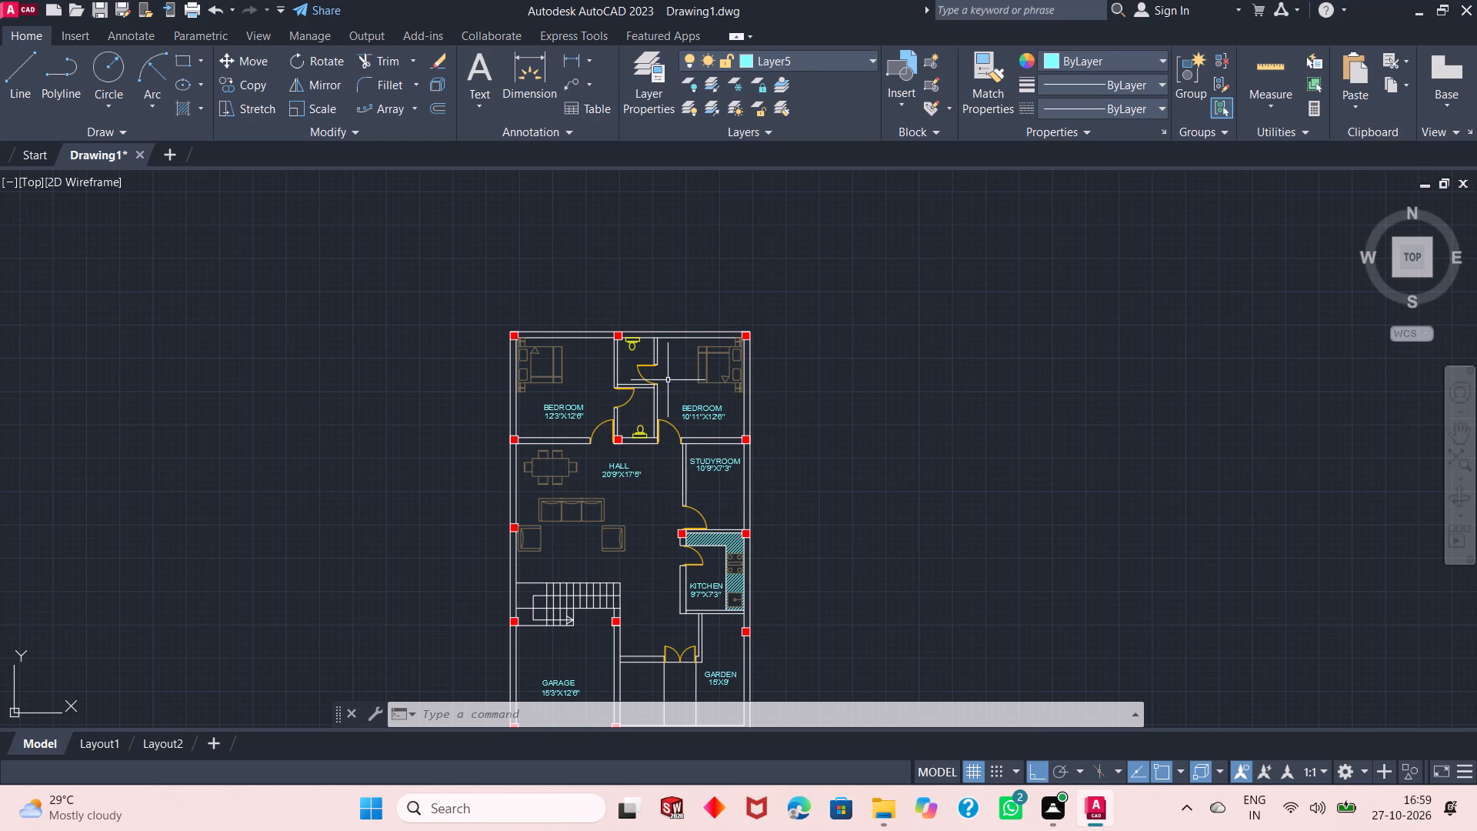
scroll(668, 380, "down", 1, "ctrl")
scroll(658, 498, "up", 2, "ctrl")
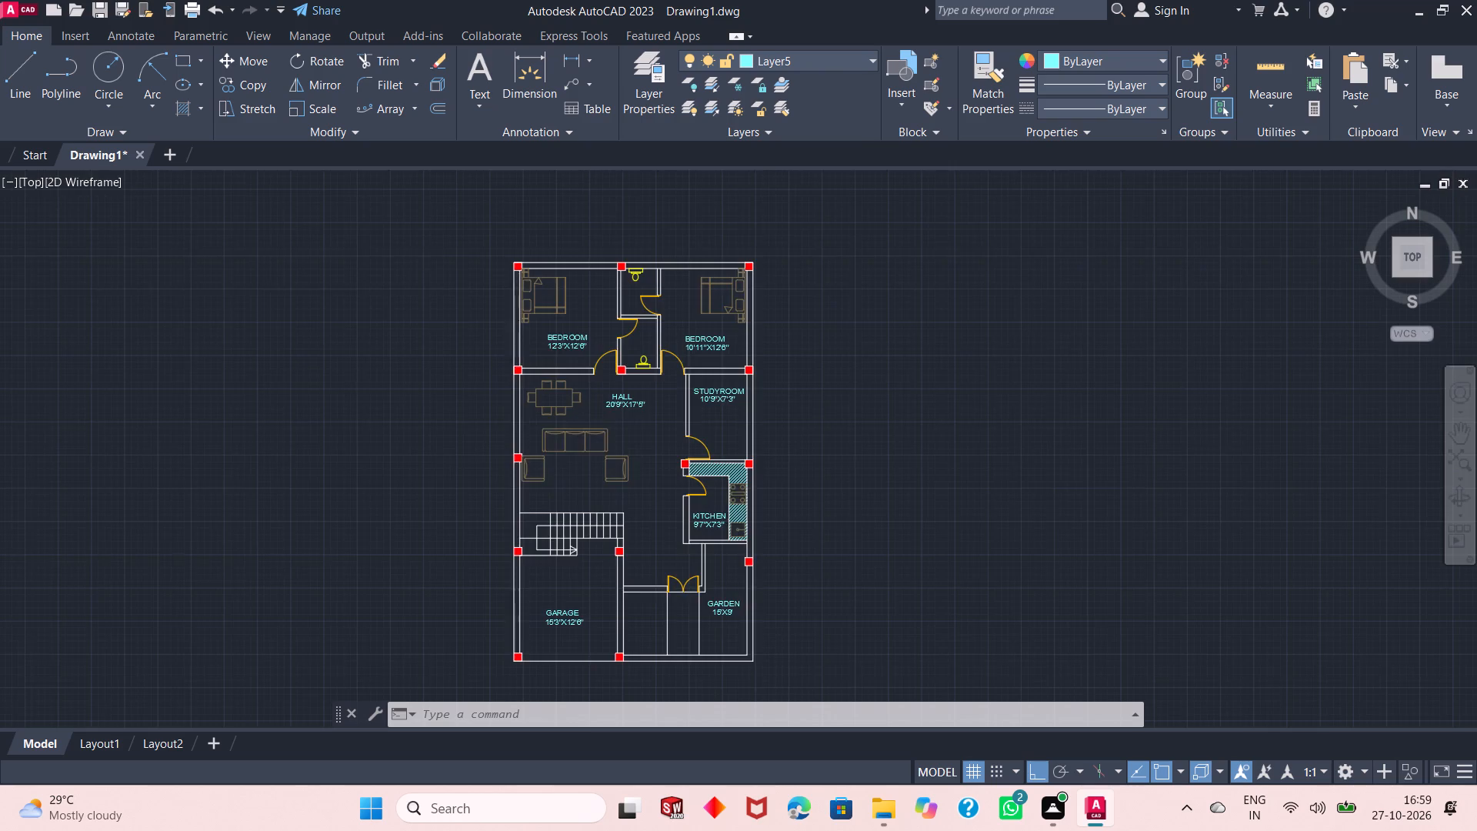
scroll(651, 510, "down", 2, "ctrl")
scroll(651, 510, "up", 1, "ctrl")
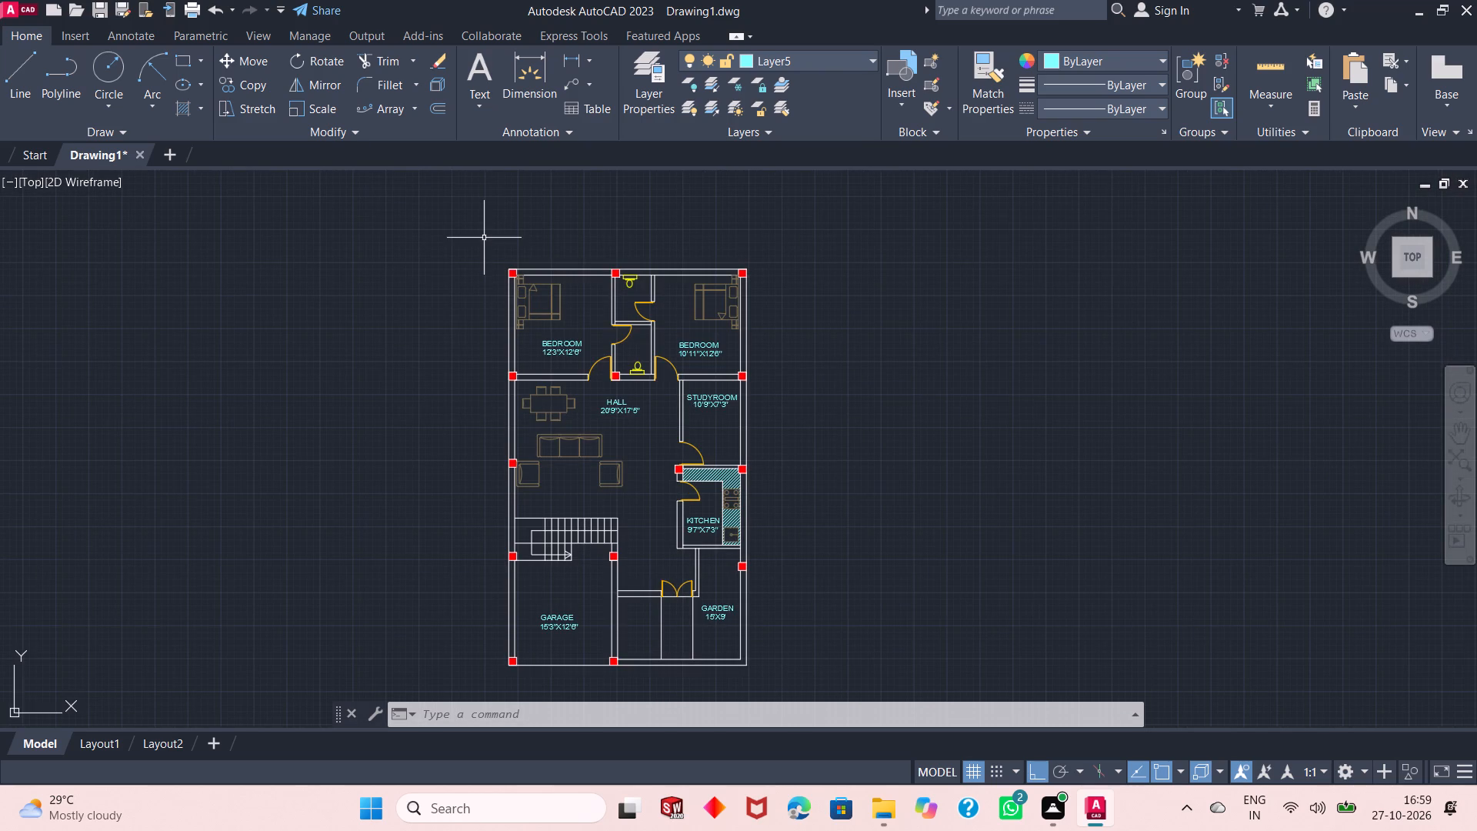
Hatch the path strip below the double-door entrance with the AR-CONC pattern in colour 247,171,174.
key("h")
key("Return")
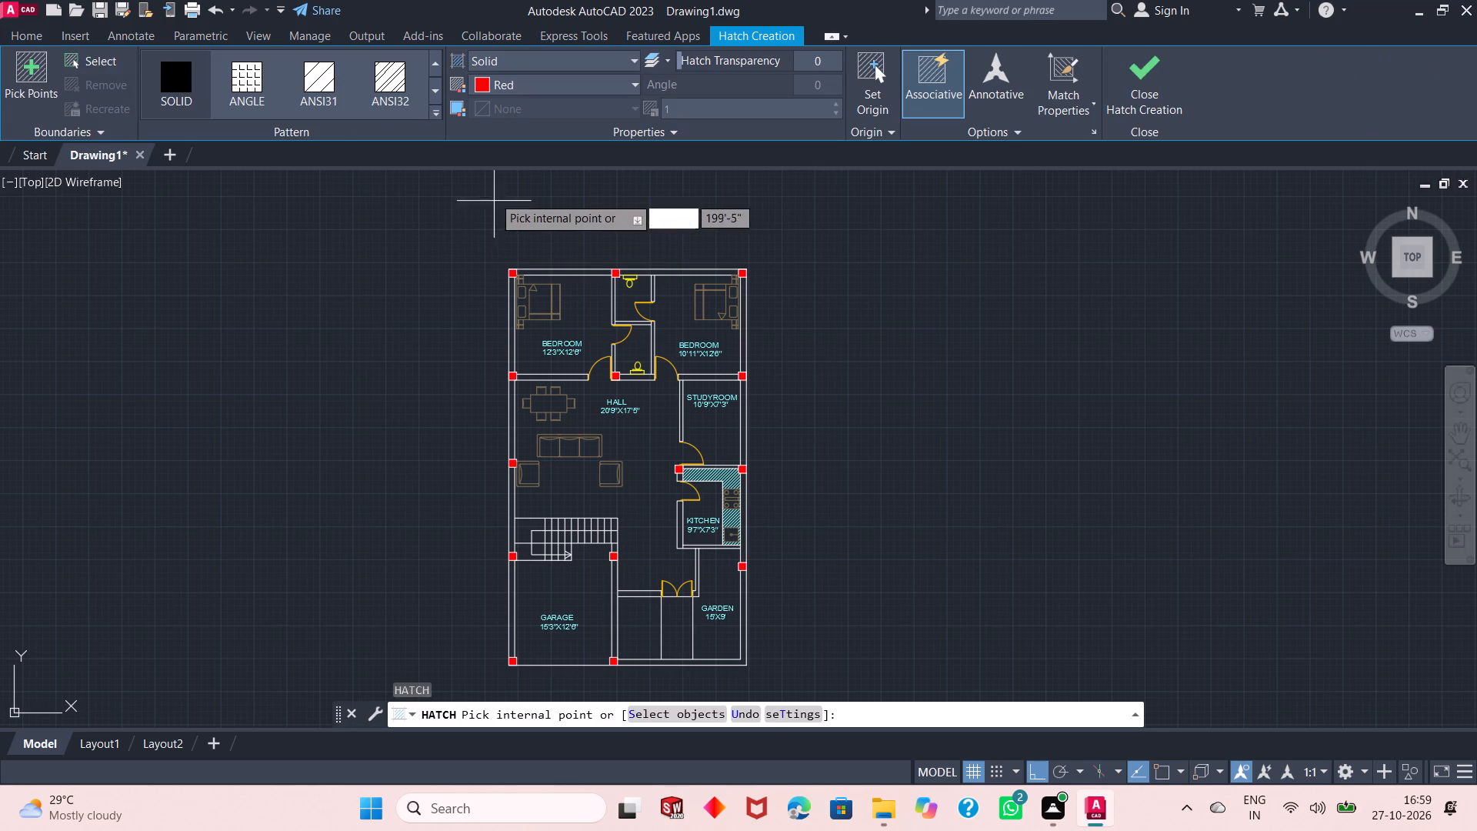
left_click(439, 95)
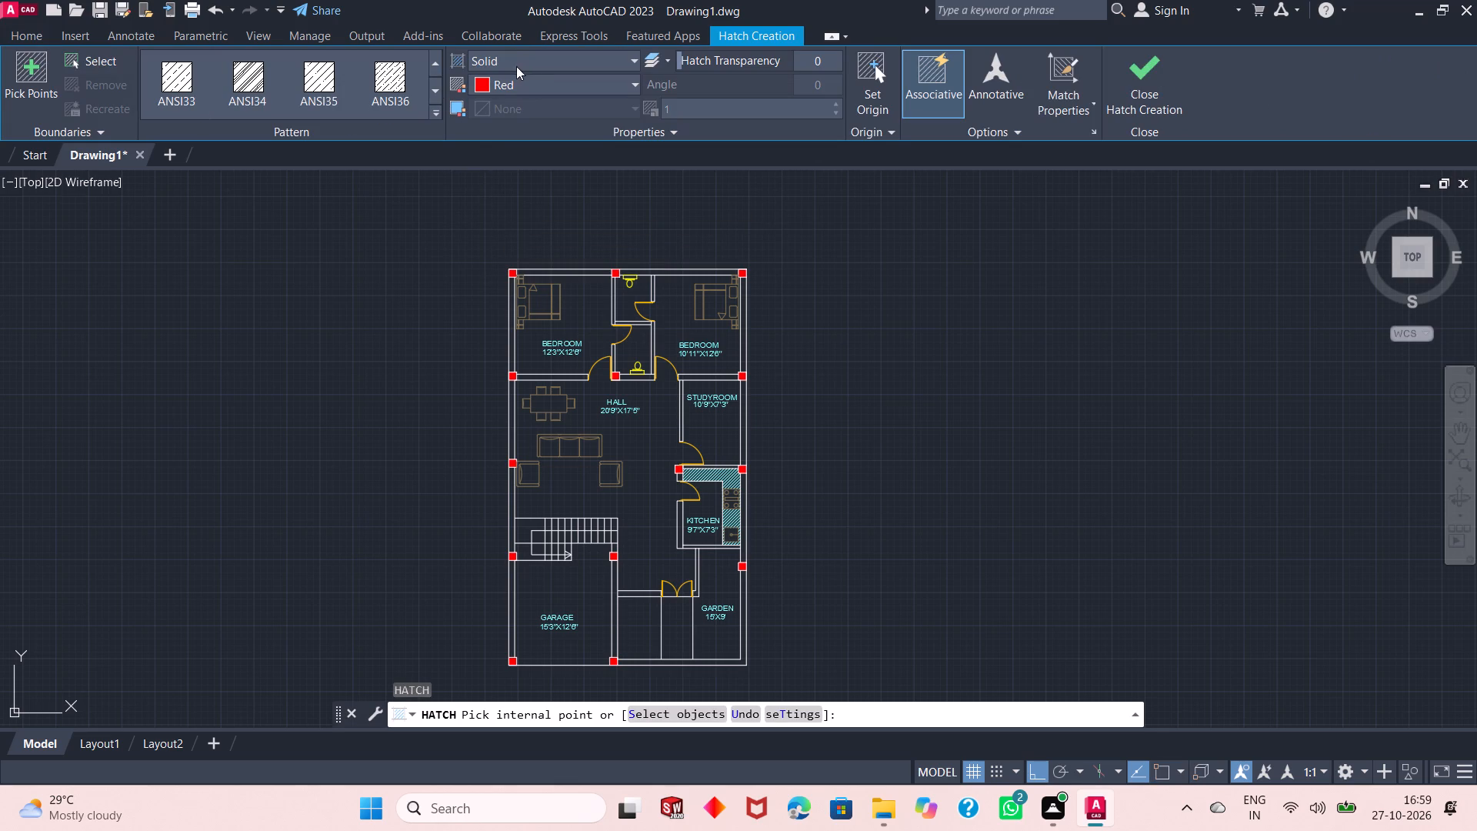
left_click(436, 90)
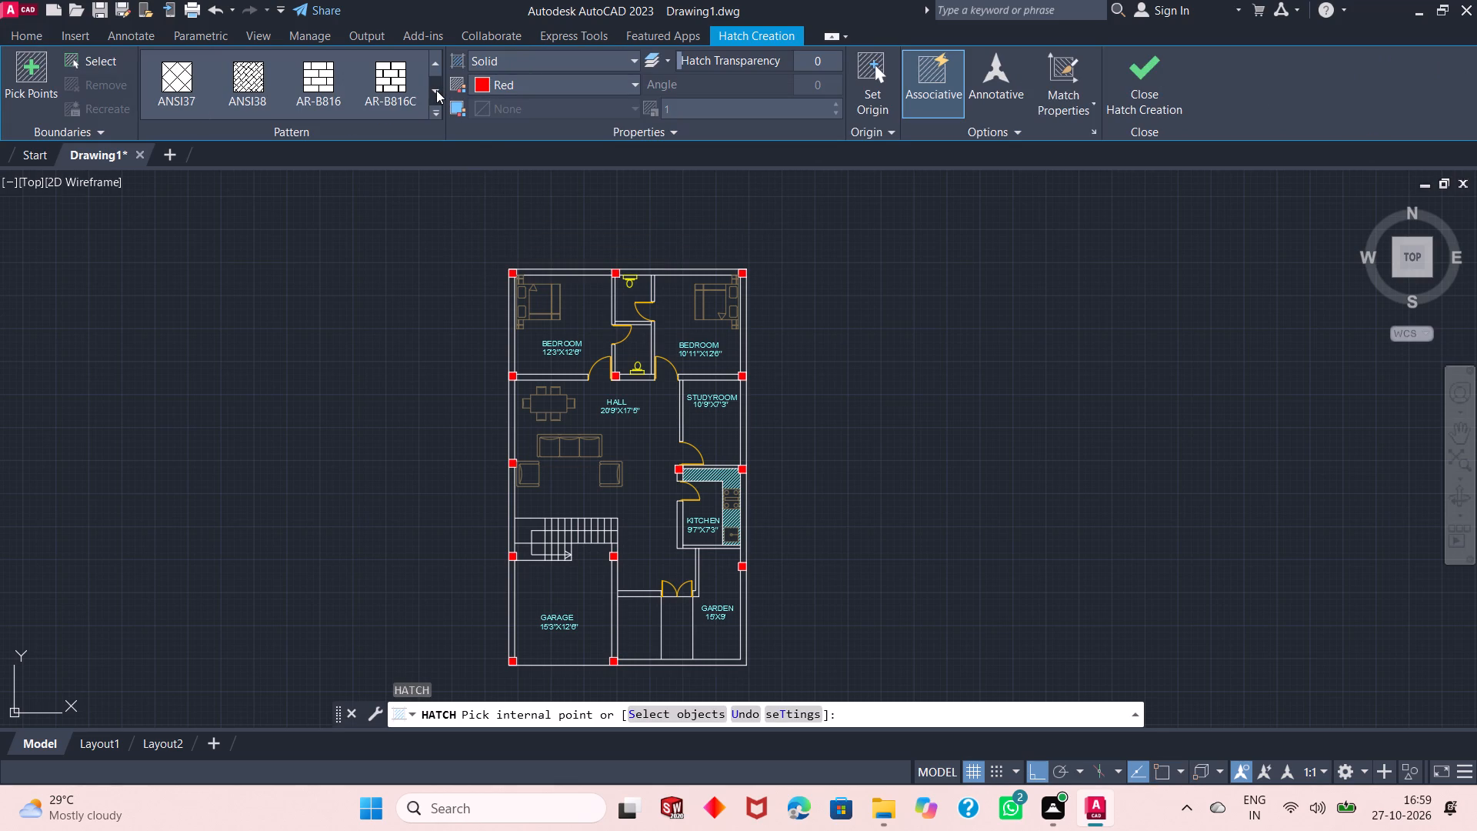
left_click(436, 90)
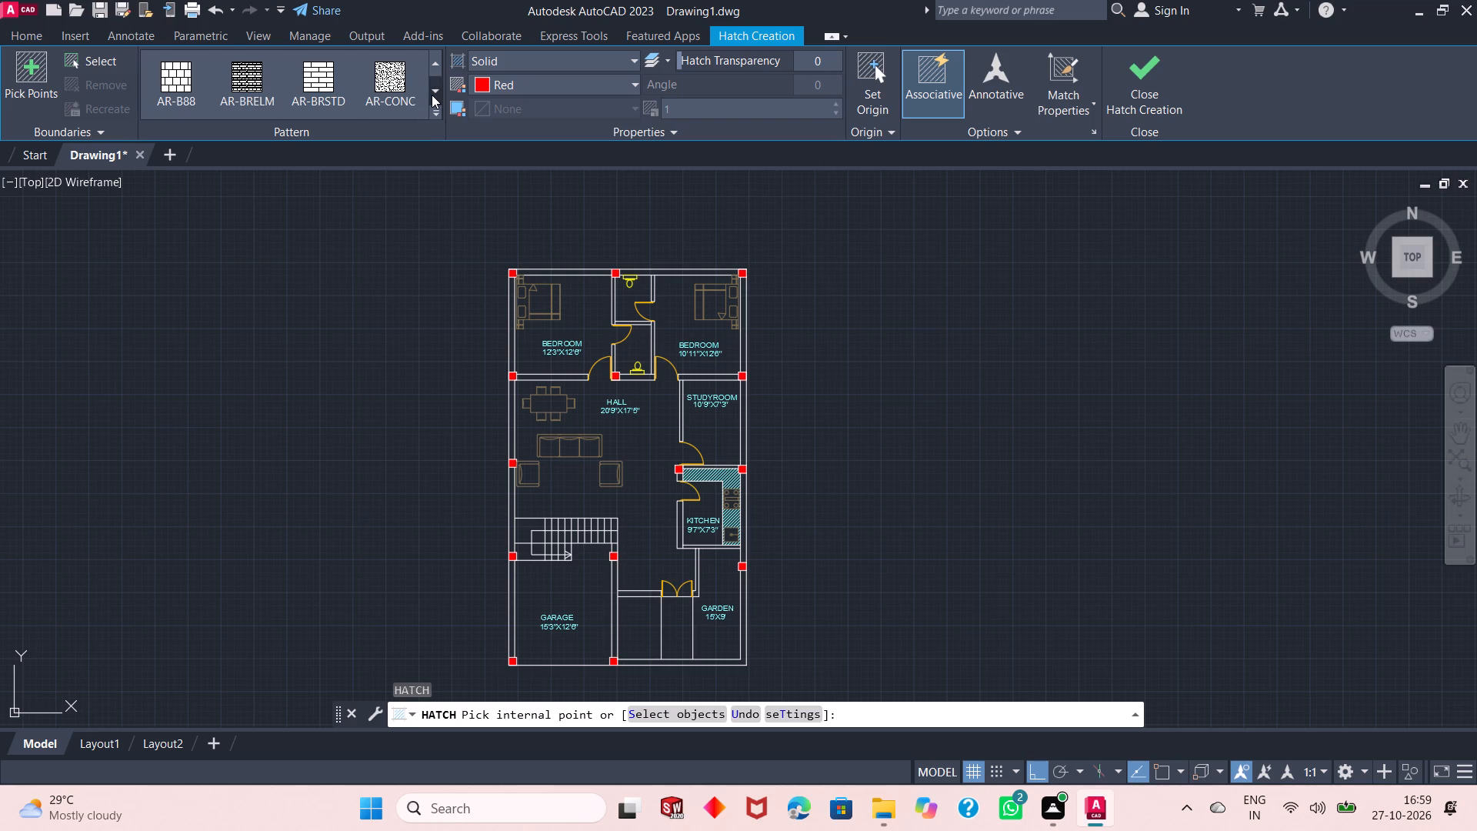
left_click(432, 95)
left_click(433, 66)
left_click(403, 78)
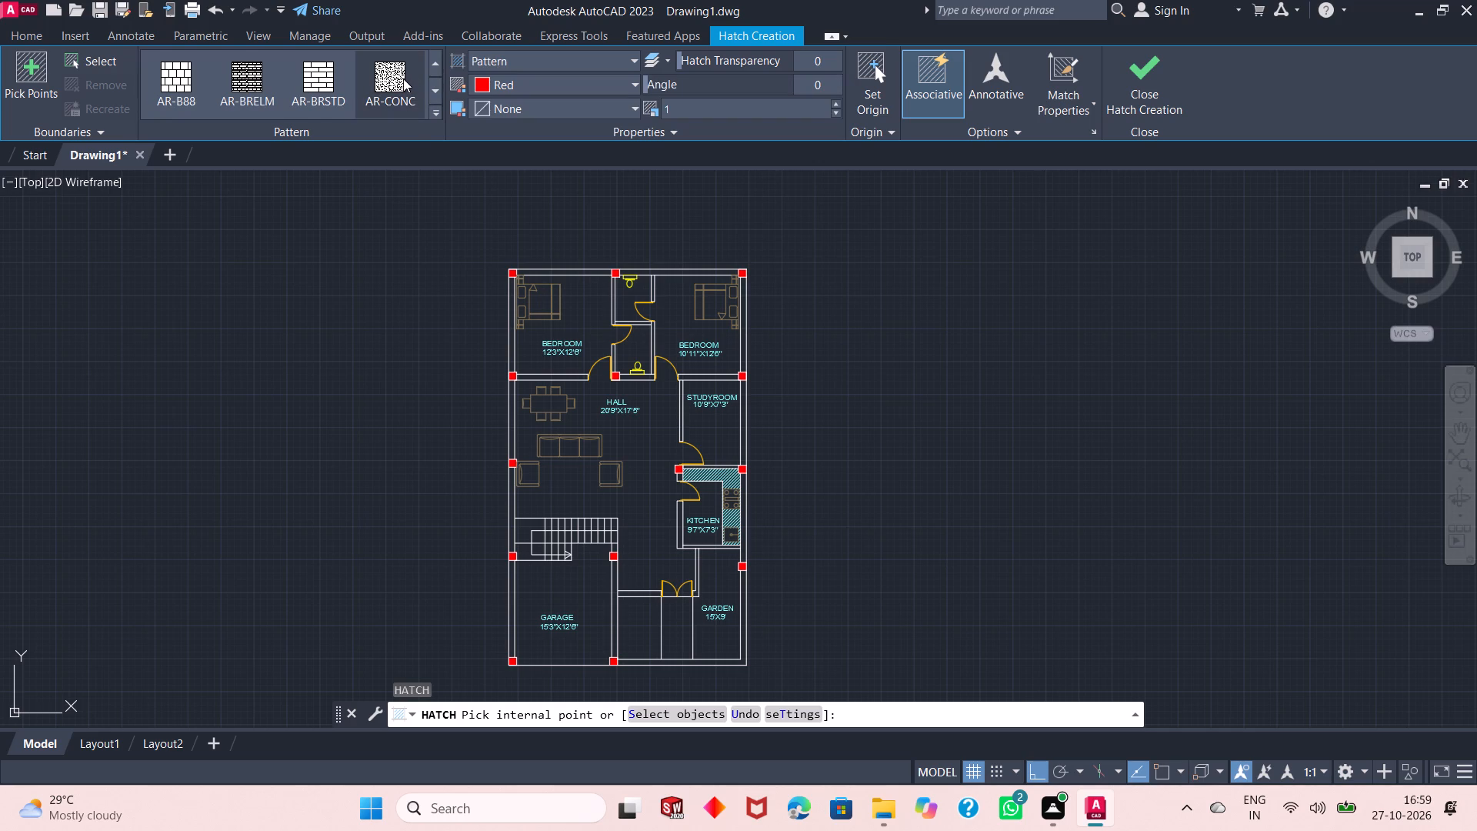
left_click(482, 89)
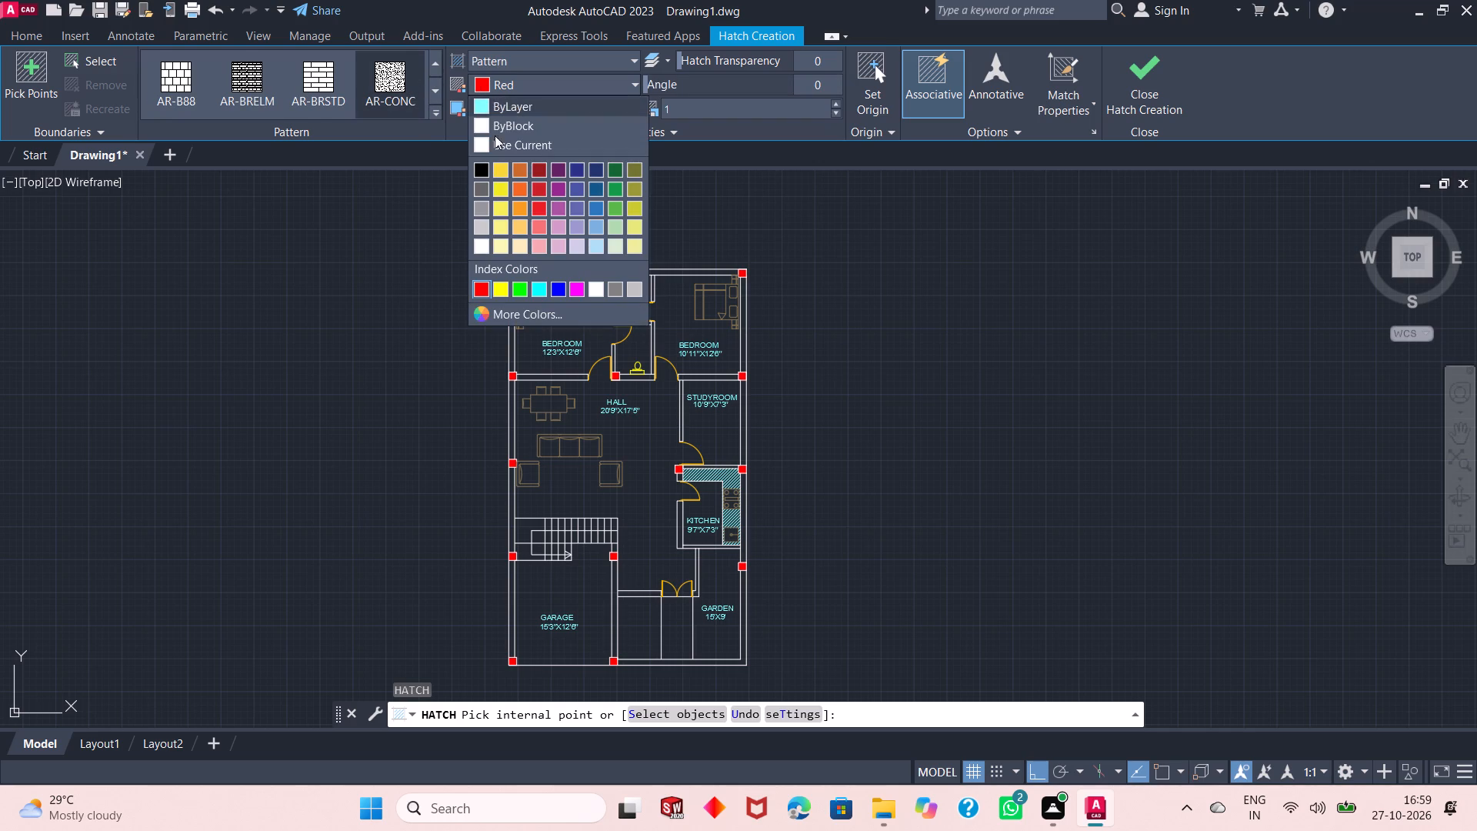
left_click(544, 242)
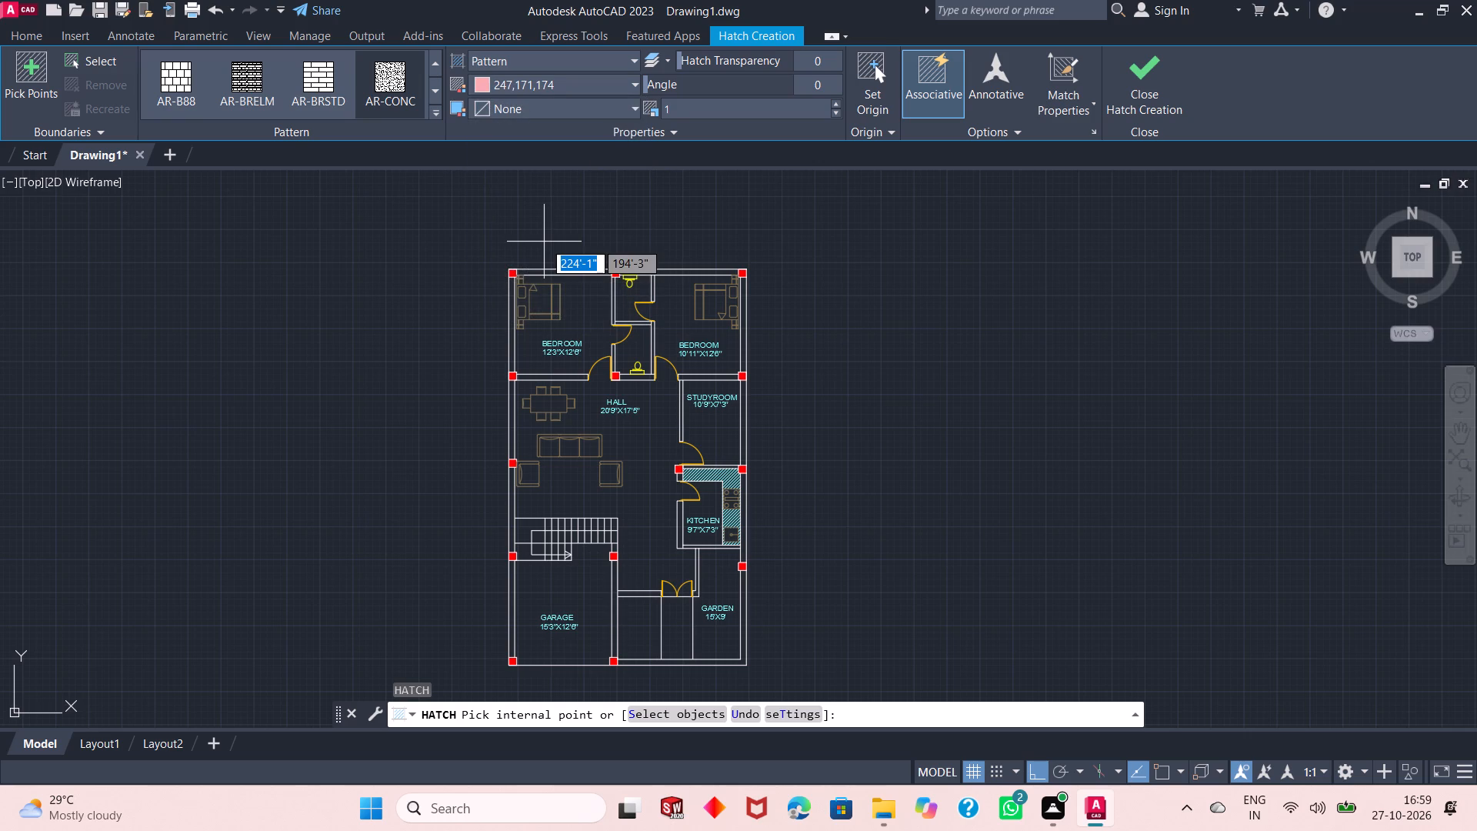
left_click(672, 626)
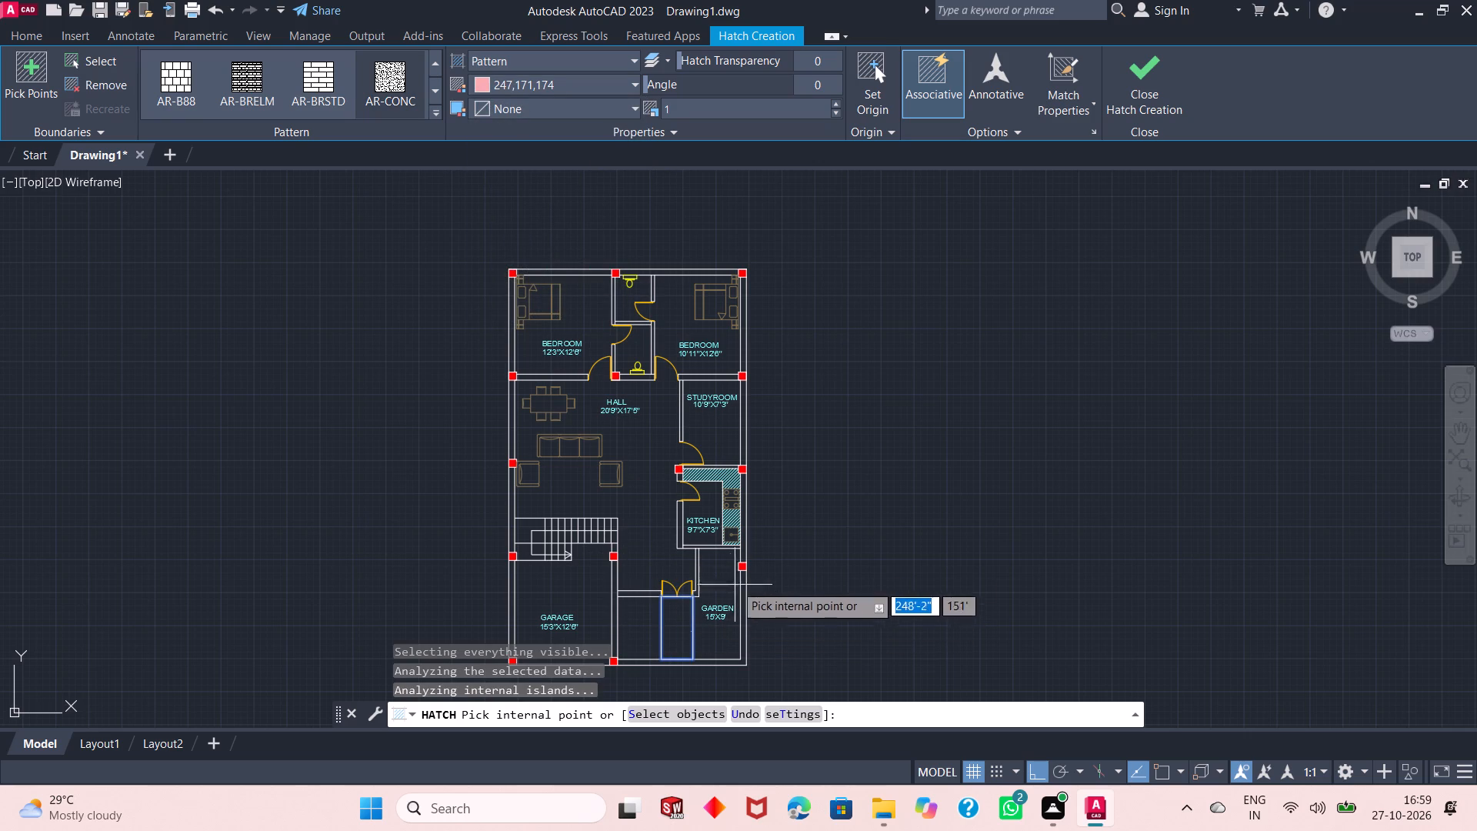
scroll(714, 442, "down", 2, "ctrl")
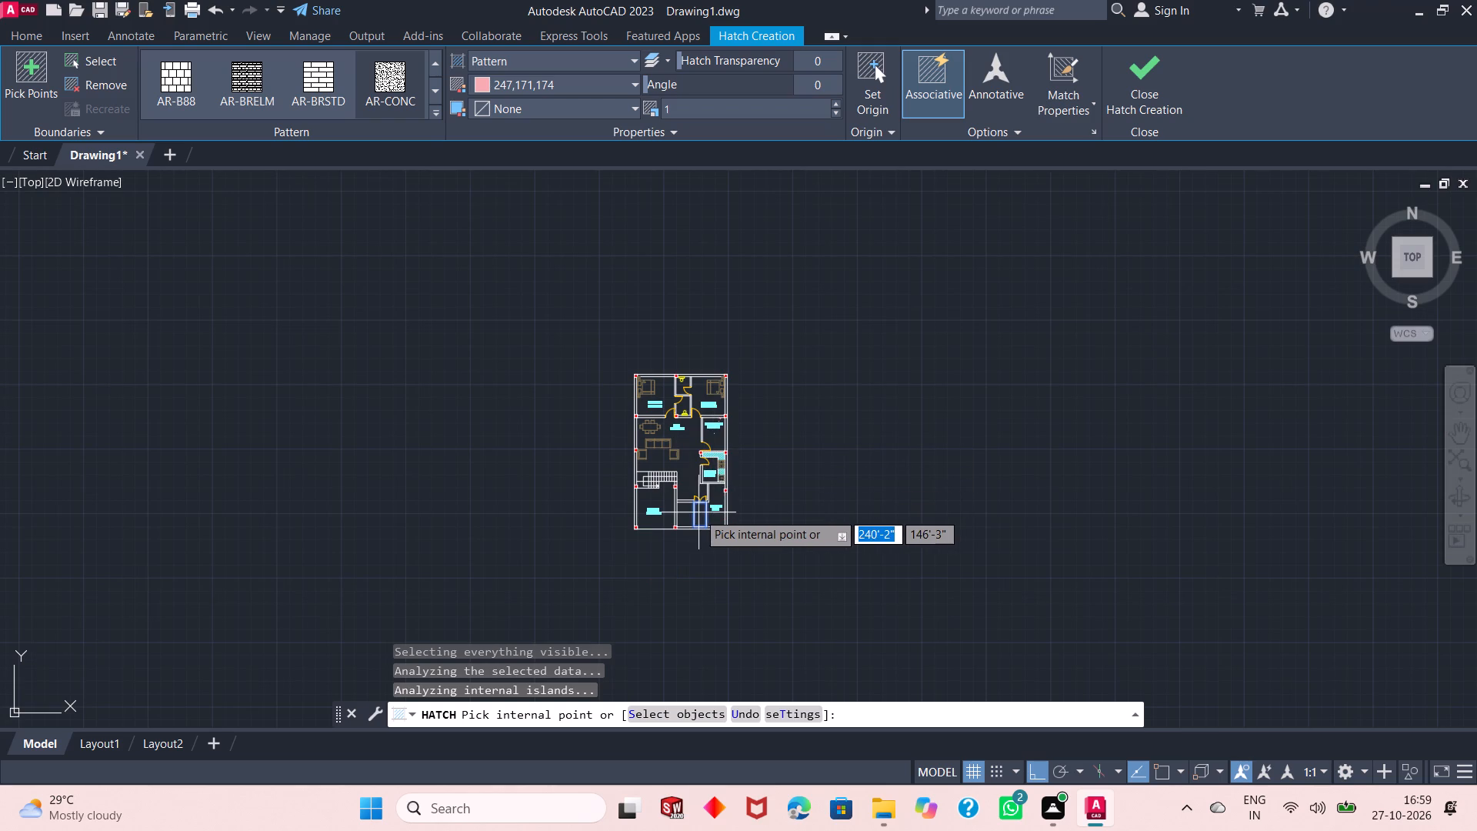
scroll(698, 512, "up", 5, "ctrl")
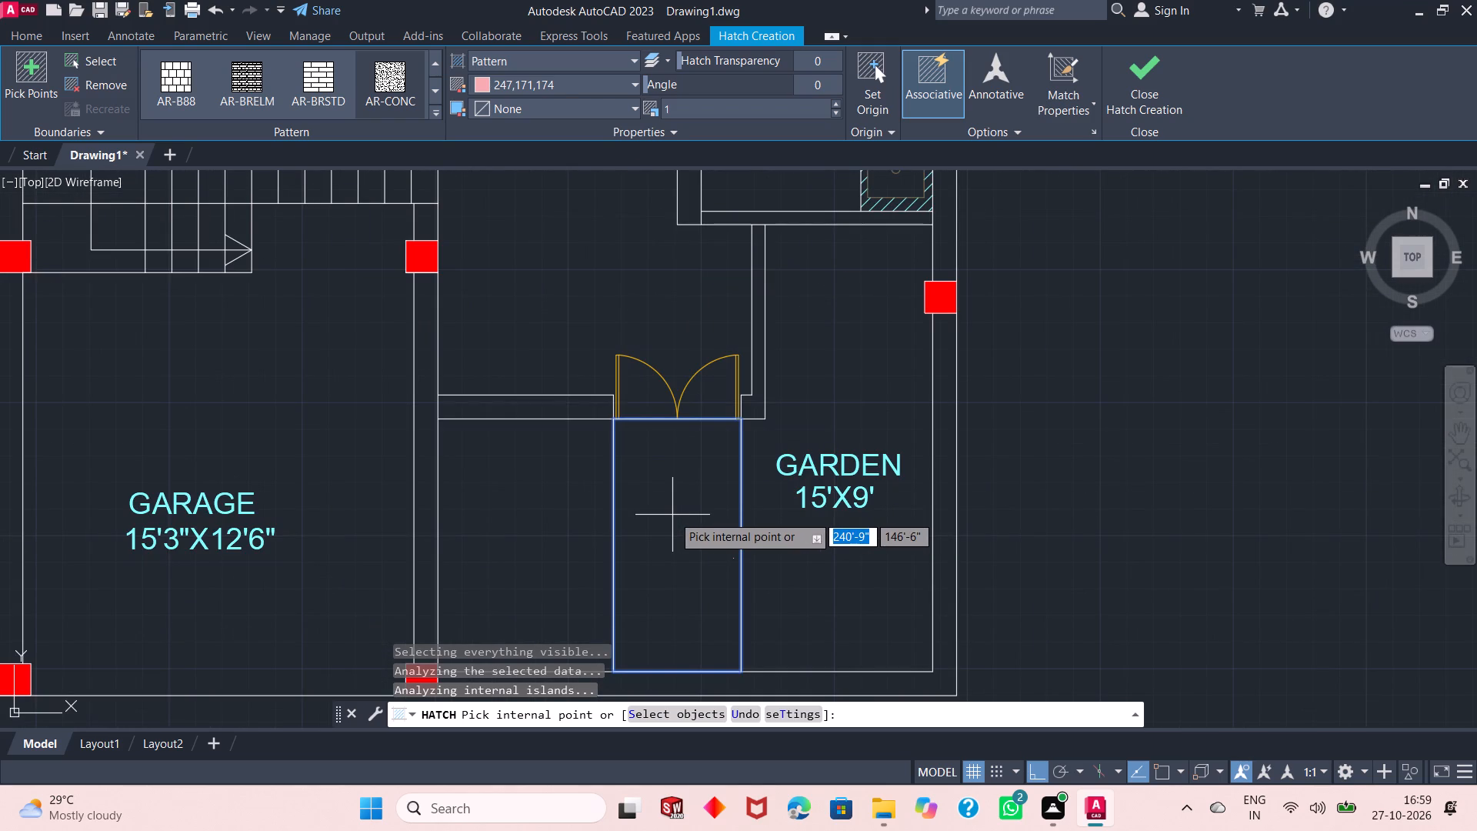
left_click(672, 515)
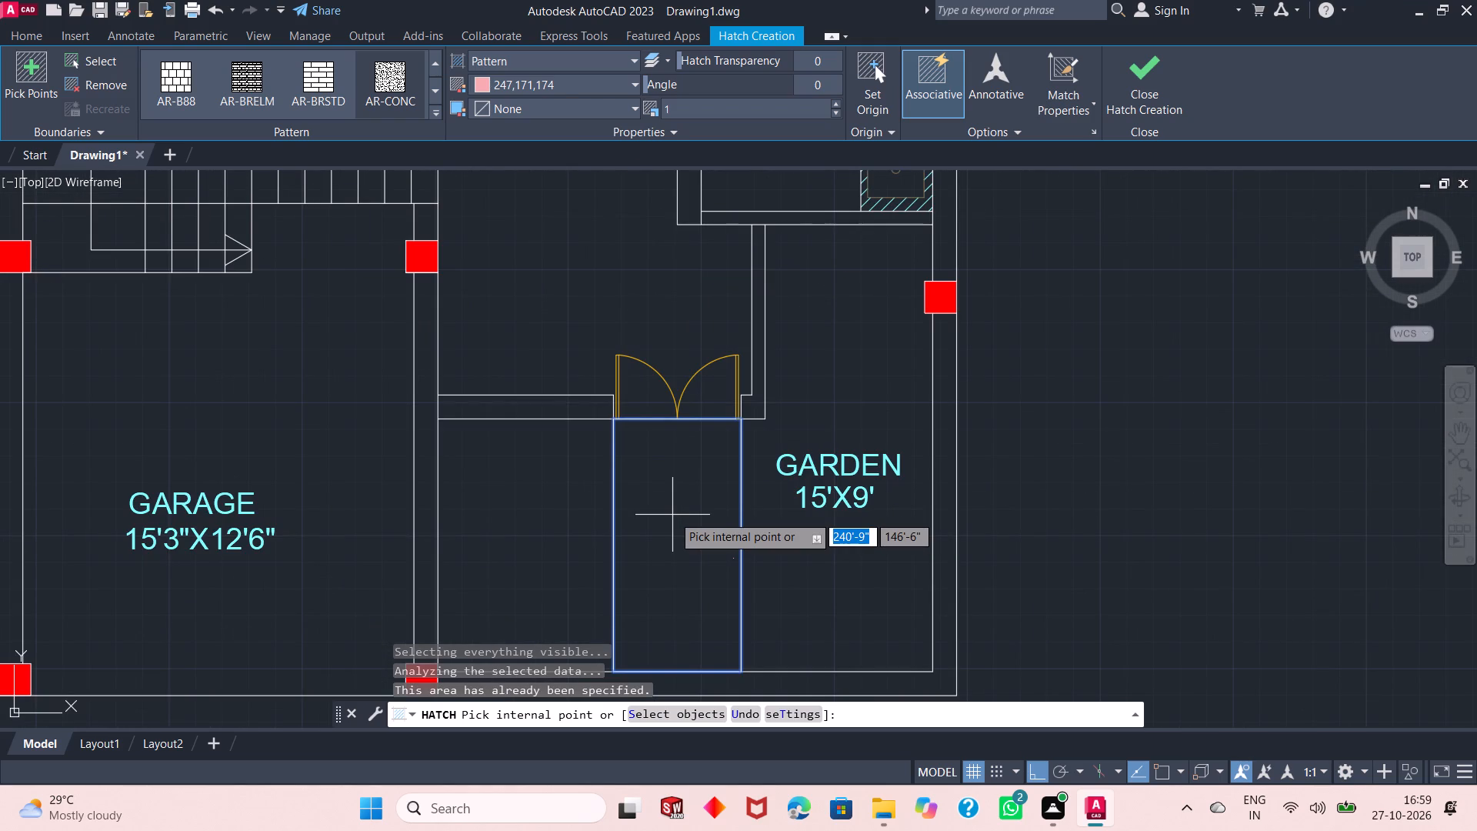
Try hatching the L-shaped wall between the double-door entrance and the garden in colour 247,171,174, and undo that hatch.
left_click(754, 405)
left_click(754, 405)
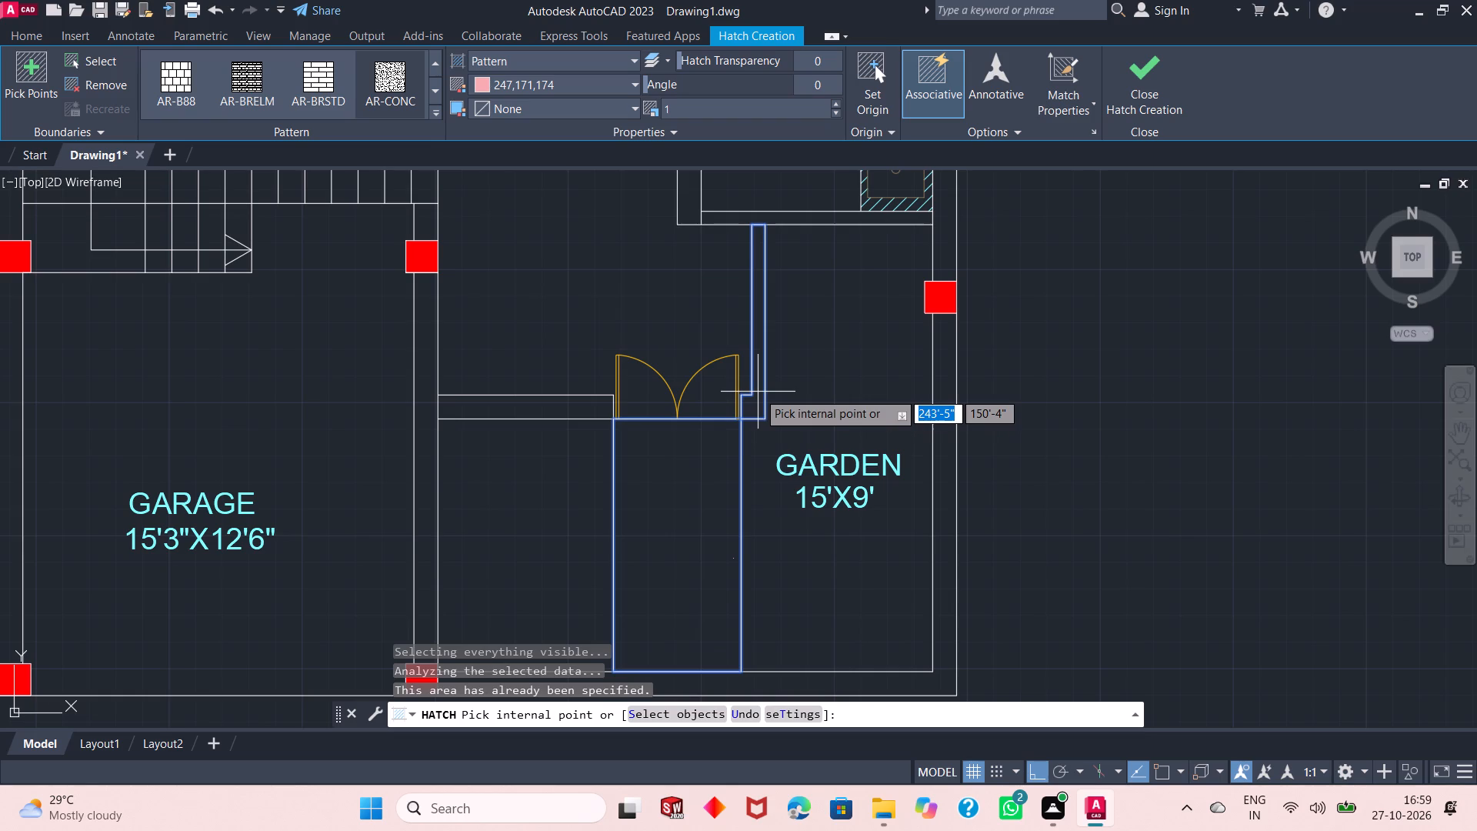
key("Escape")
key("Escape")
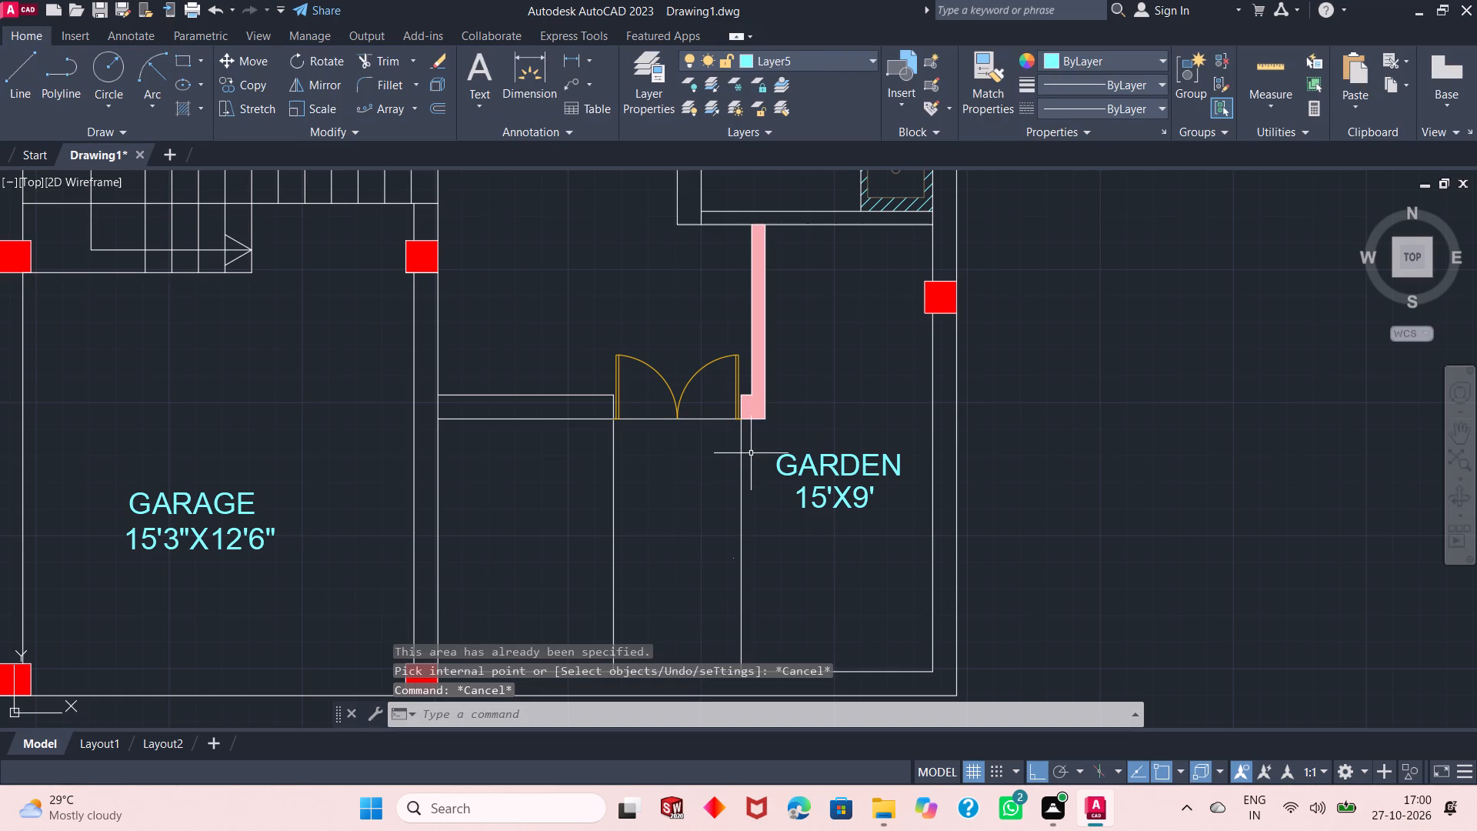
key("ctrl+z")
Hatch the path strip below the double-door entrance with the AR-CONC pattern in colour 247,171,174.
scroll(726, 472, "down", 1, "ctrl")
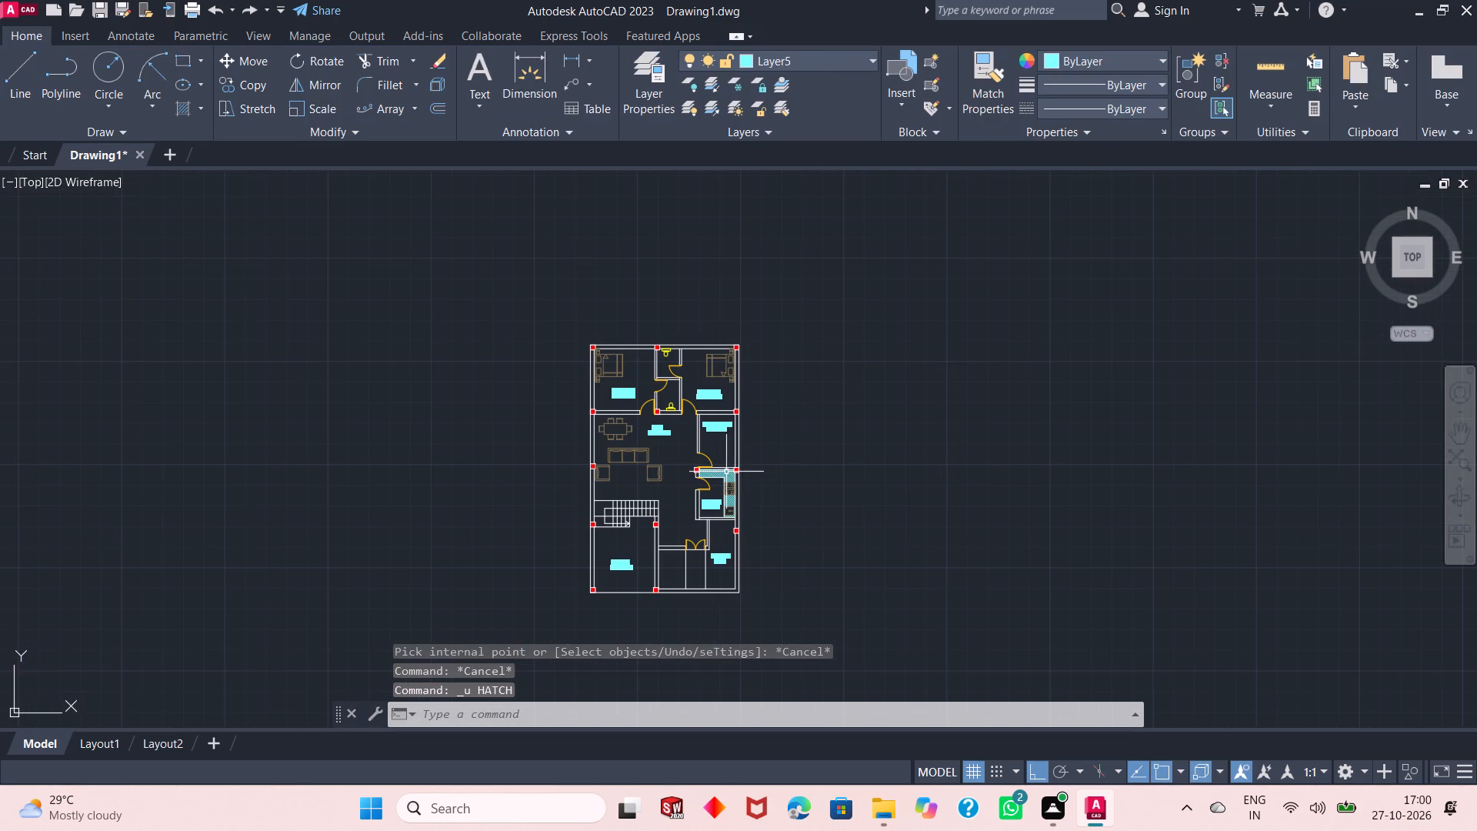
scroll(699, 580, "up", 4, "ctrl")
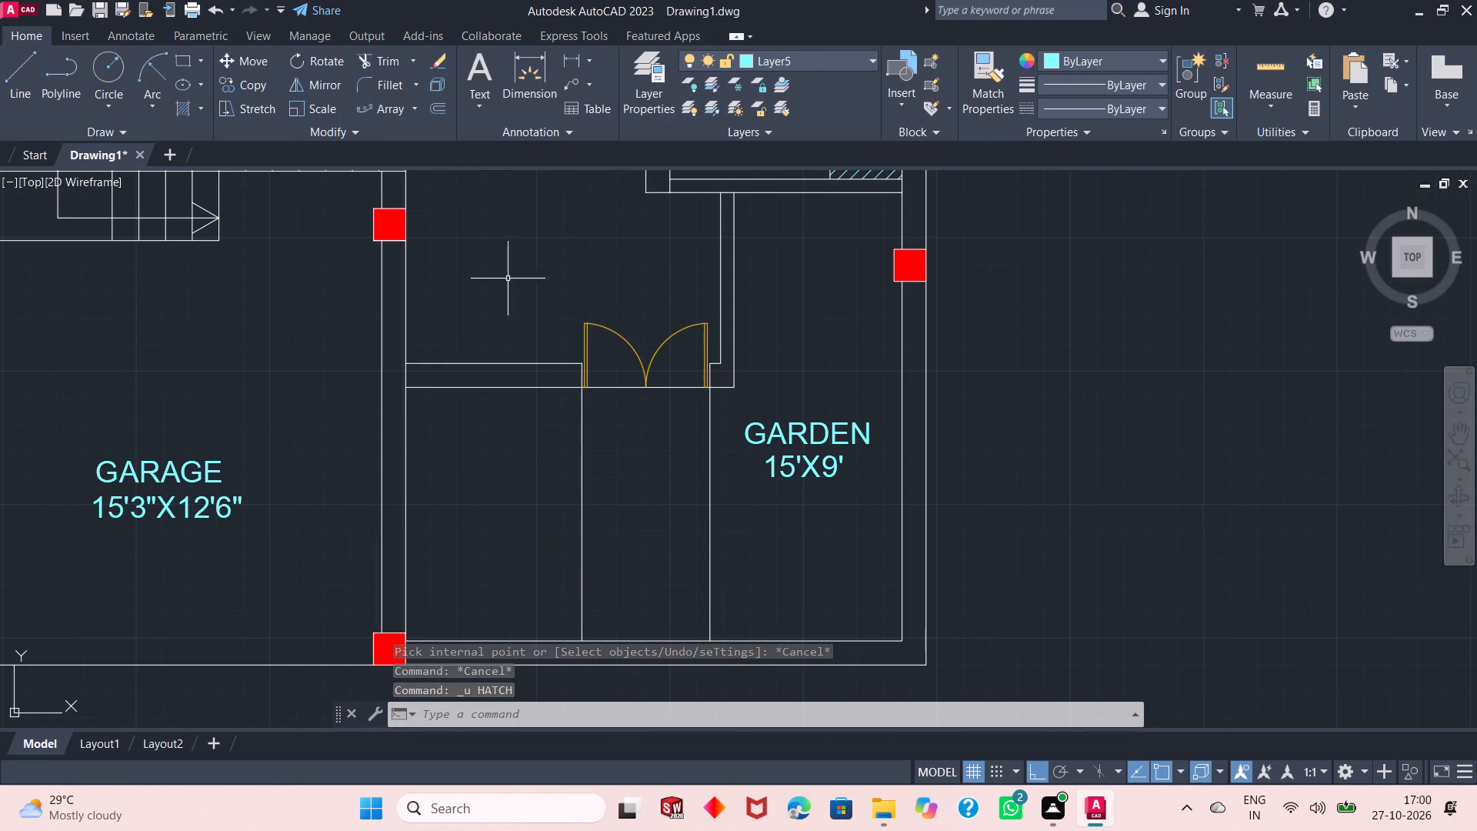
type("H")
key("space")
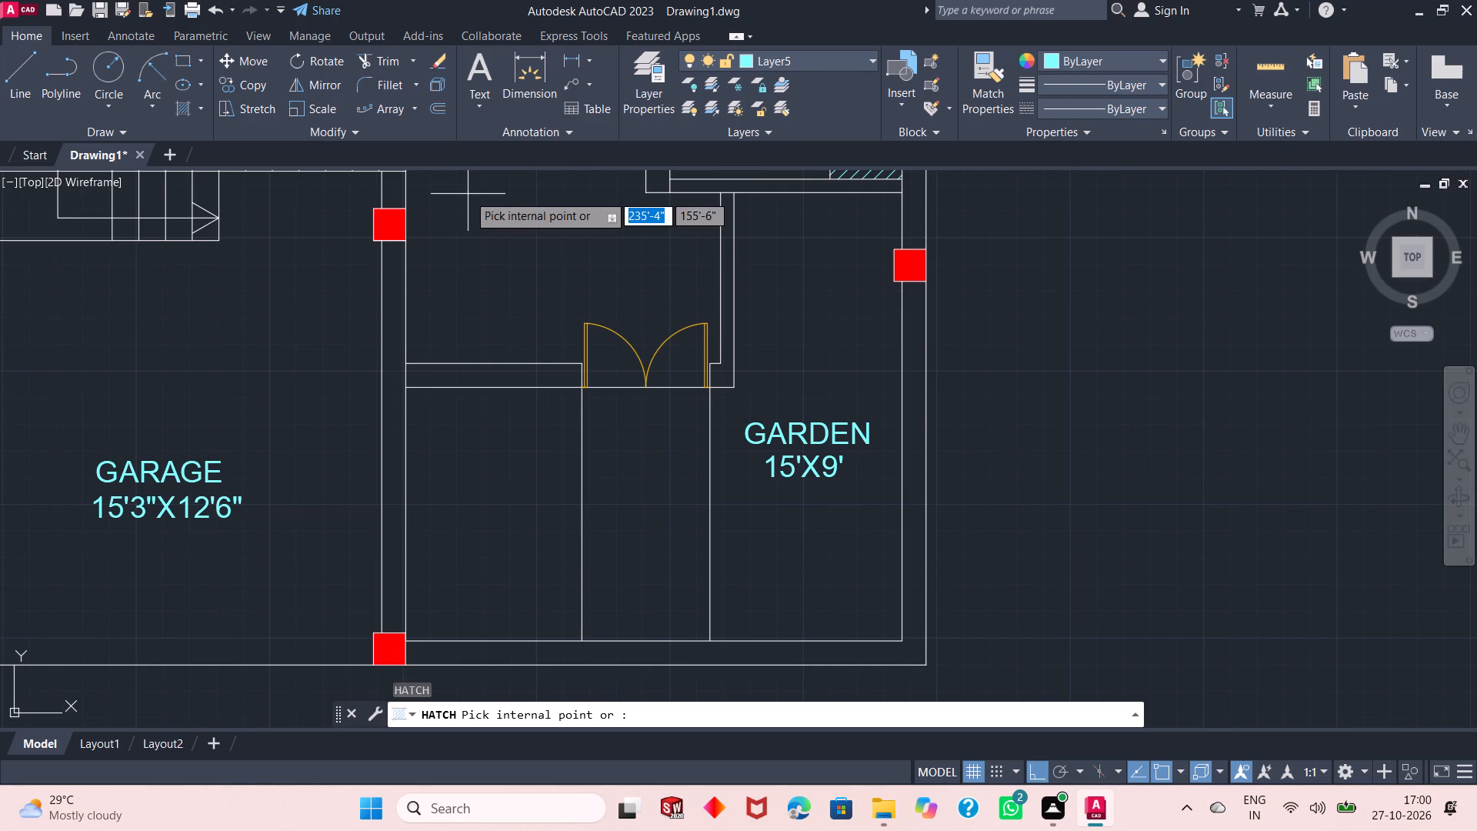
triple_click(435, 88)
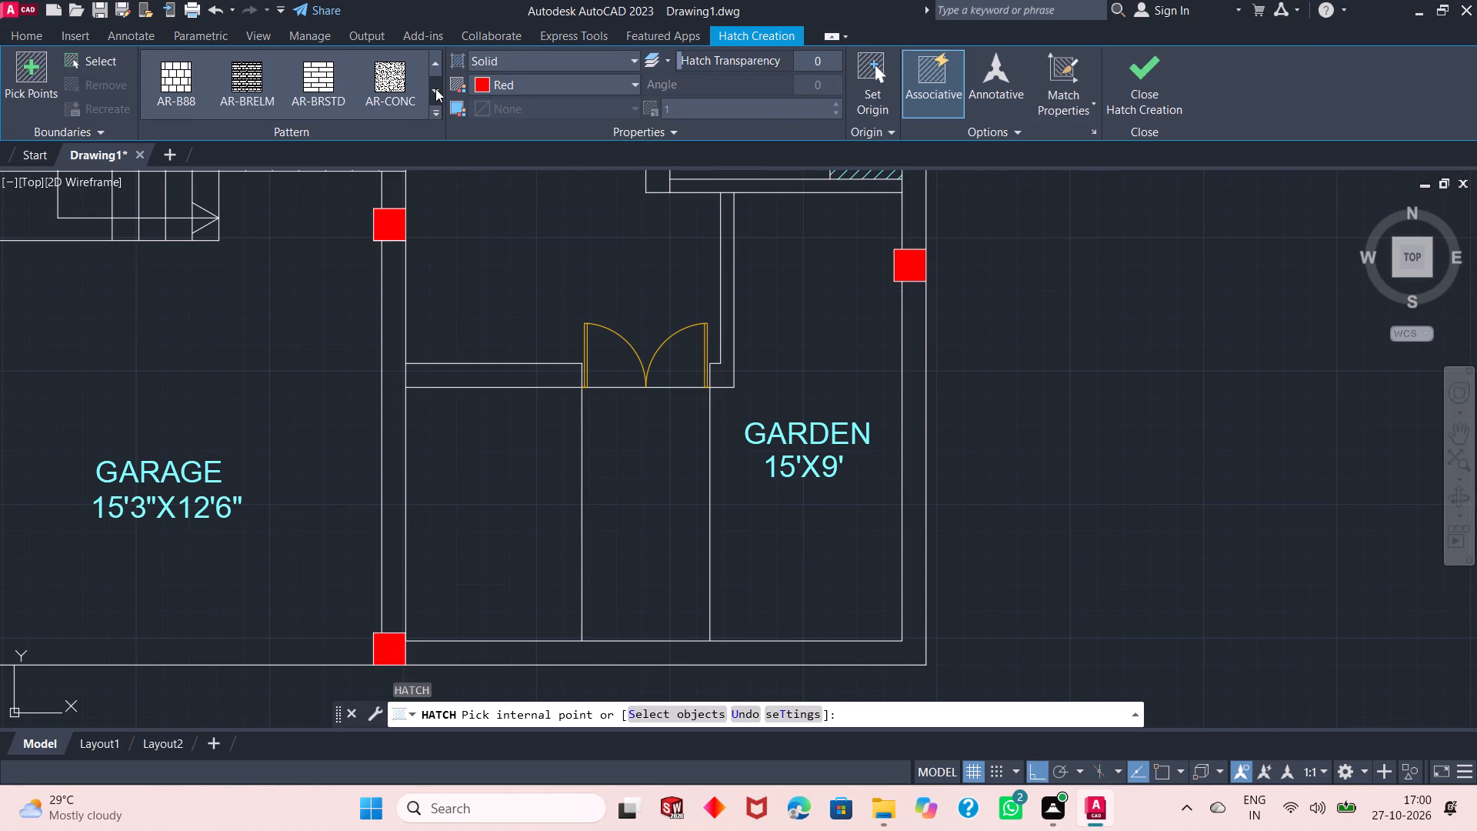
left_click(392, 85)
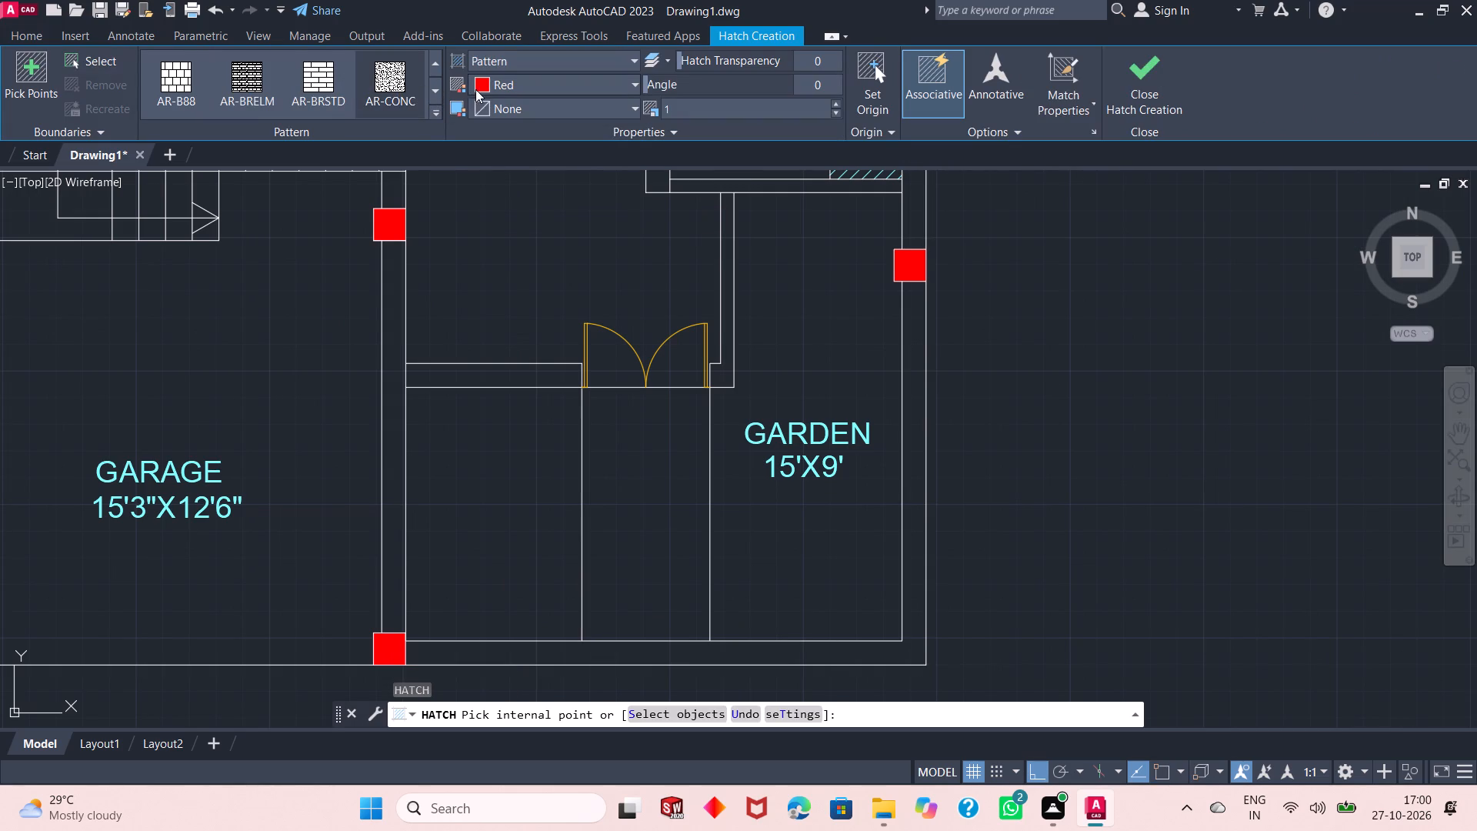
left_click(478, 87)
left_click(537, 242)
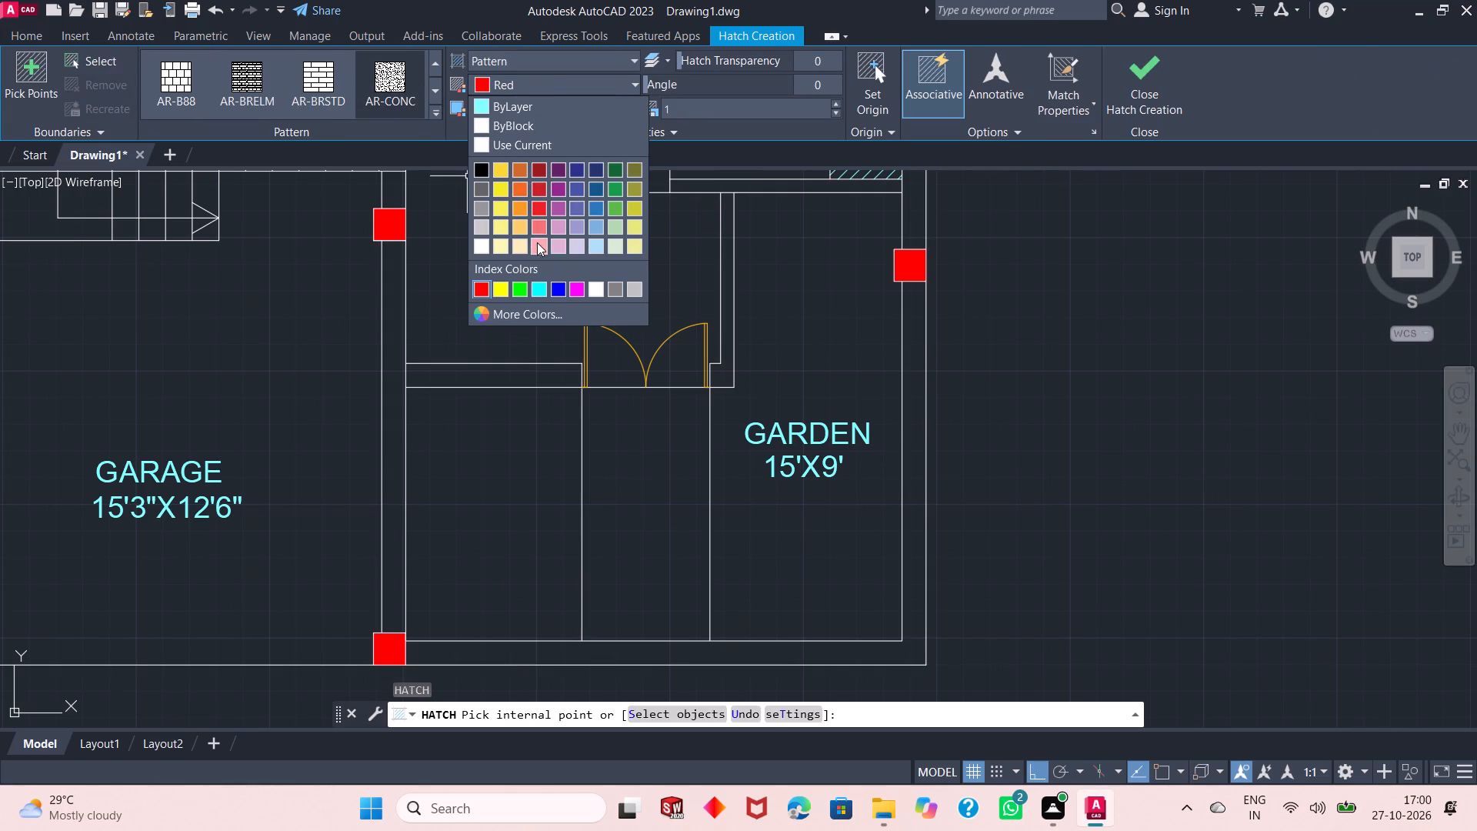
left_click(386, 74)
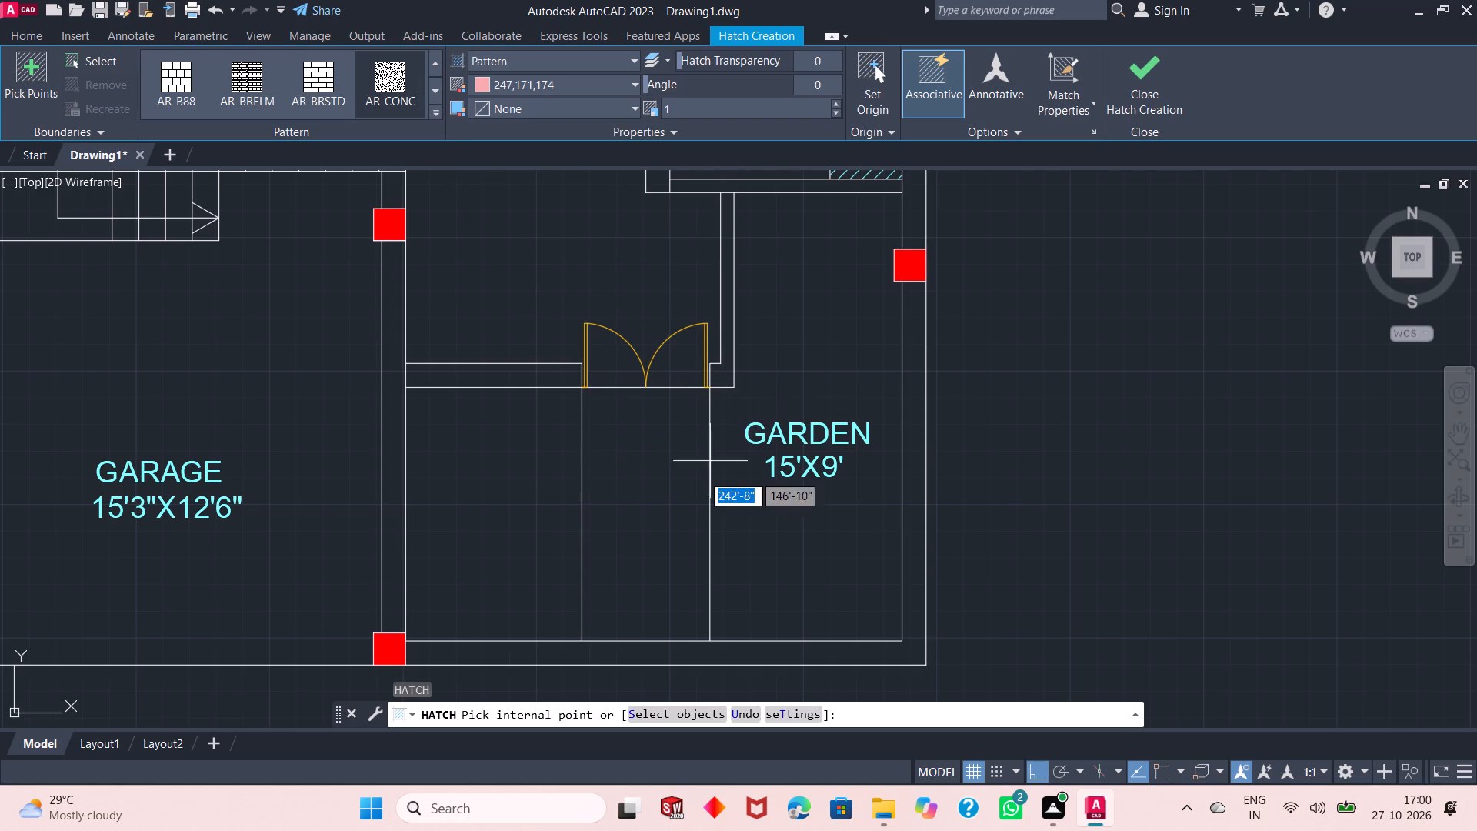
left_click(683, 490)
key("Return")
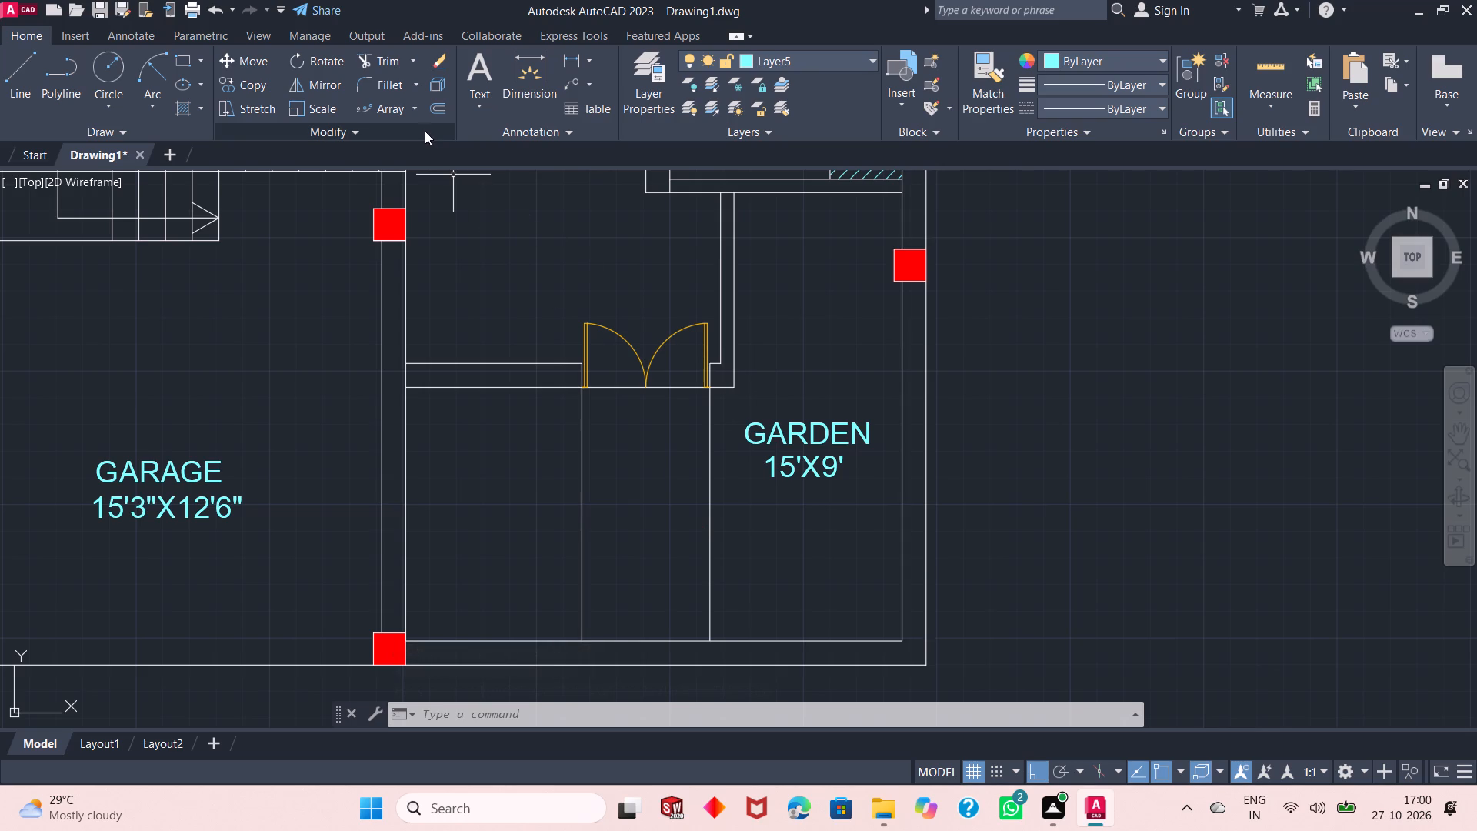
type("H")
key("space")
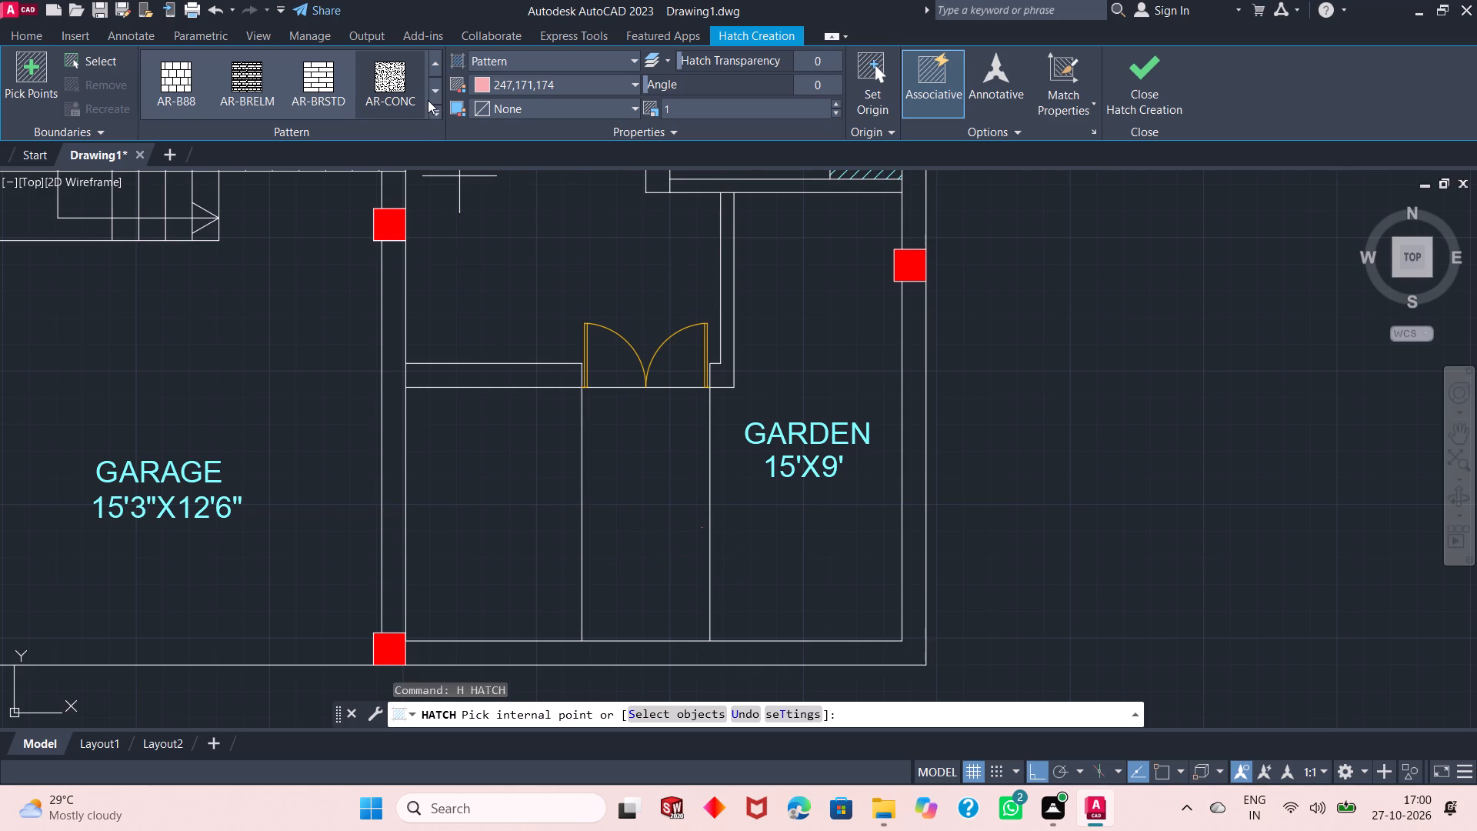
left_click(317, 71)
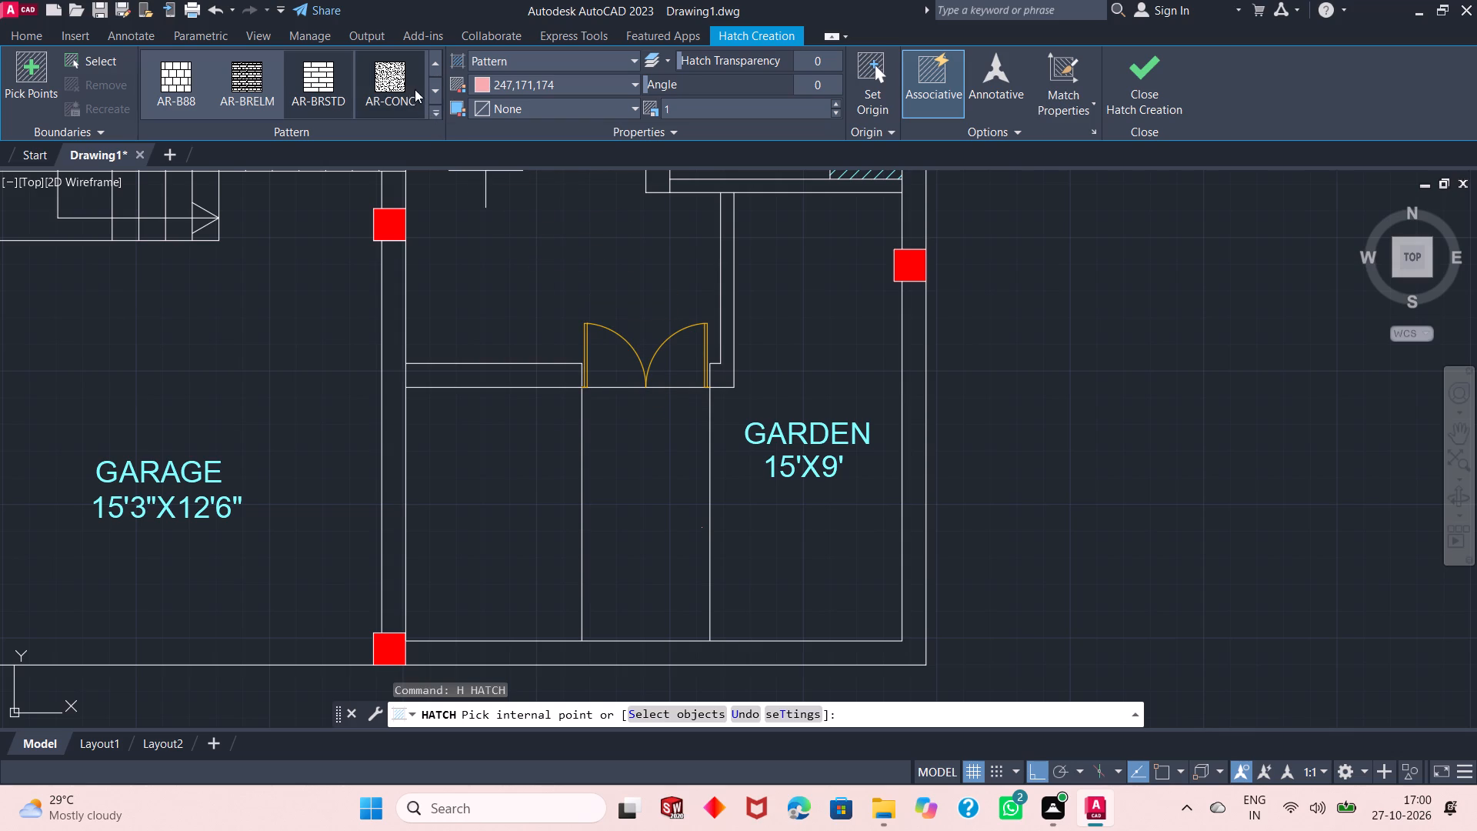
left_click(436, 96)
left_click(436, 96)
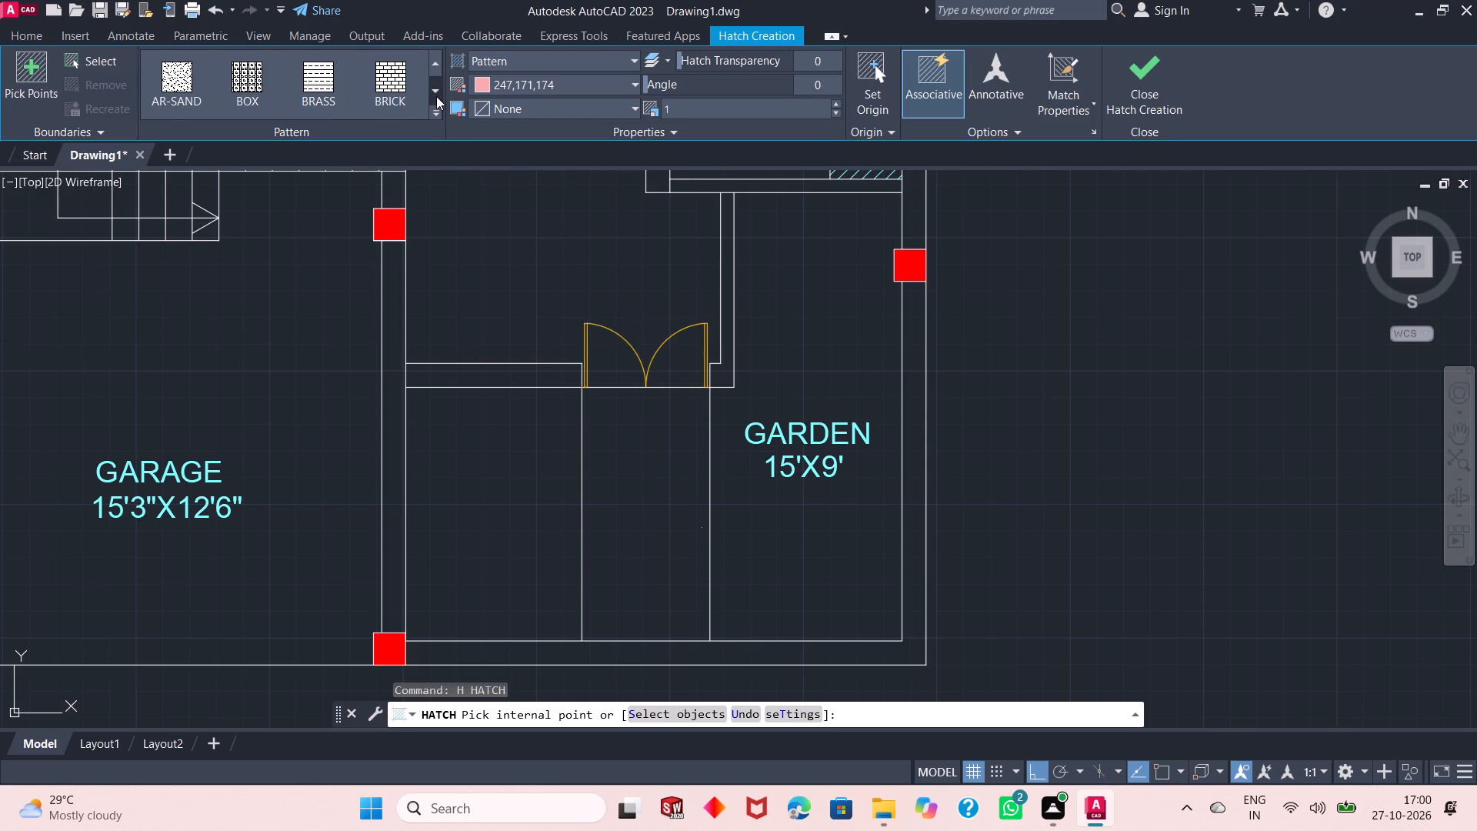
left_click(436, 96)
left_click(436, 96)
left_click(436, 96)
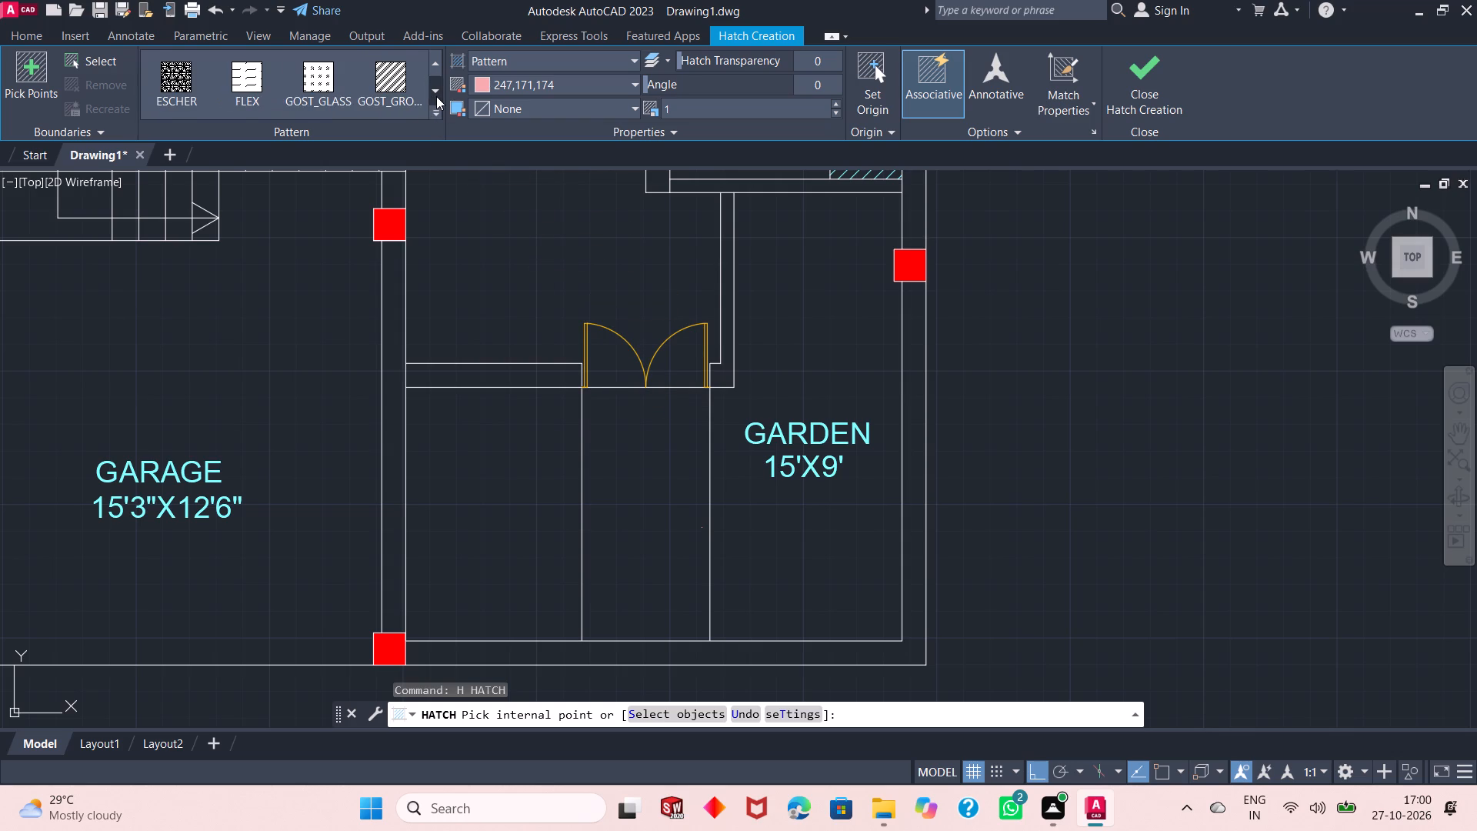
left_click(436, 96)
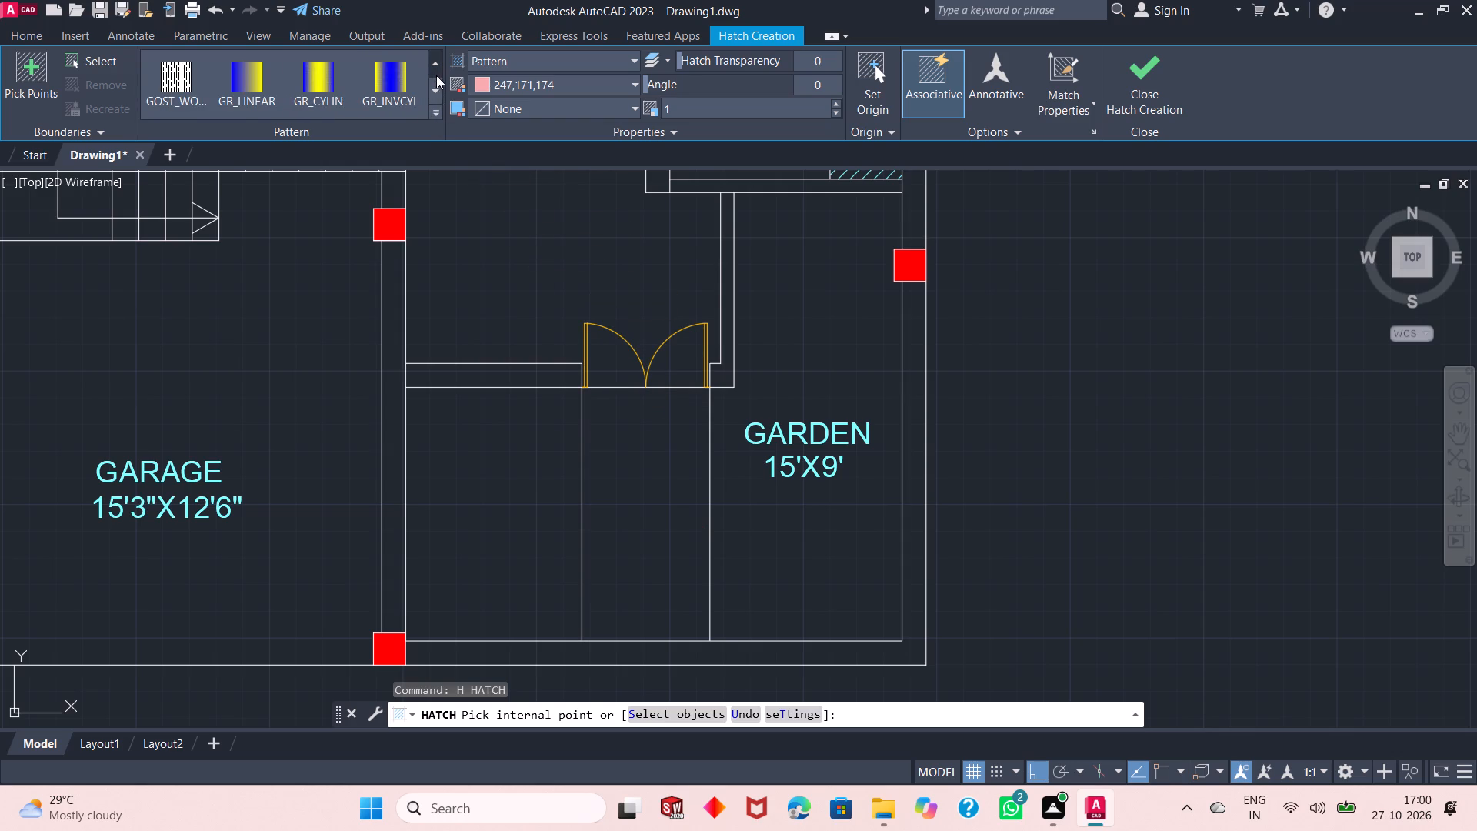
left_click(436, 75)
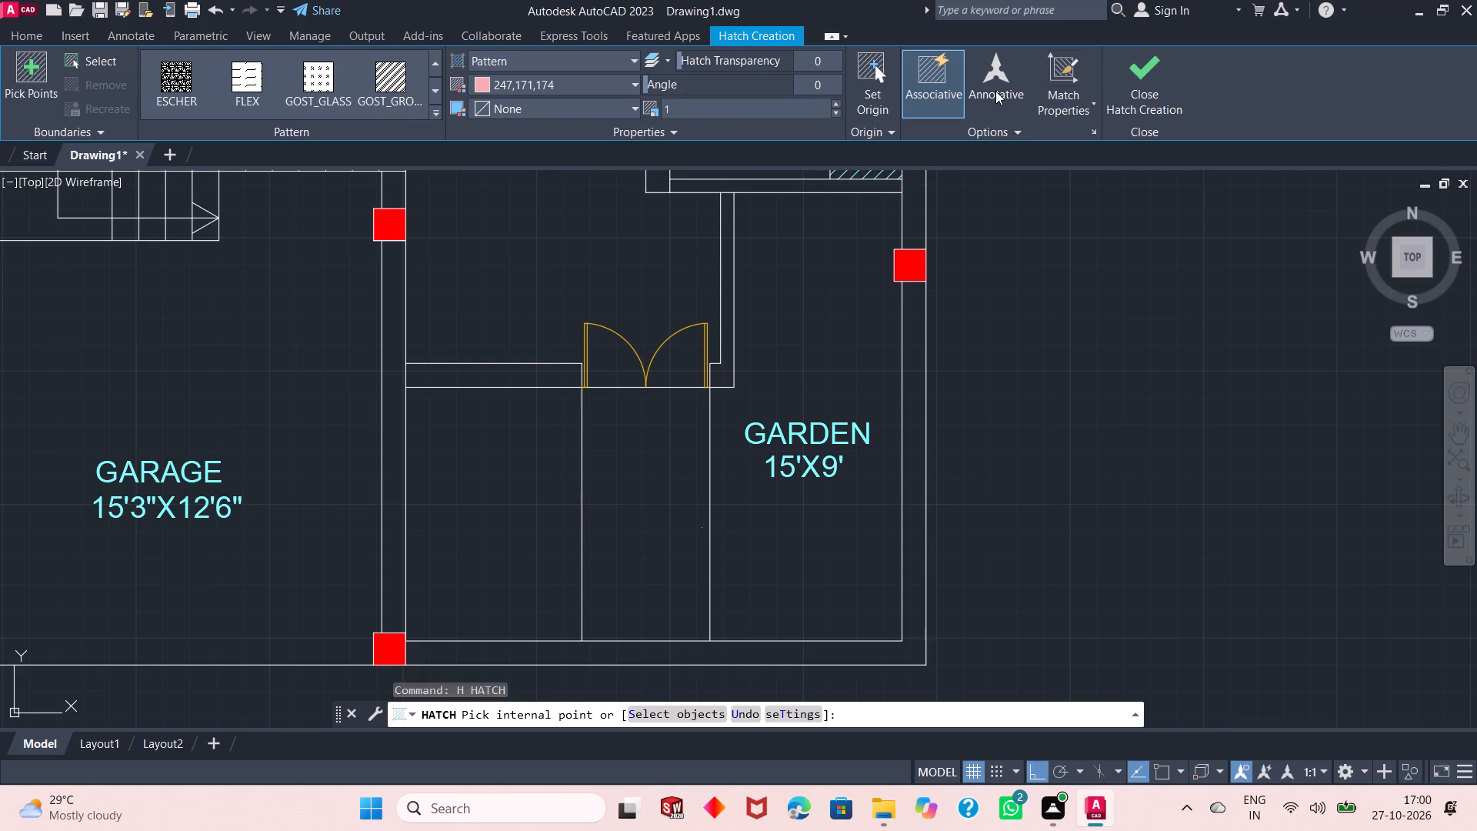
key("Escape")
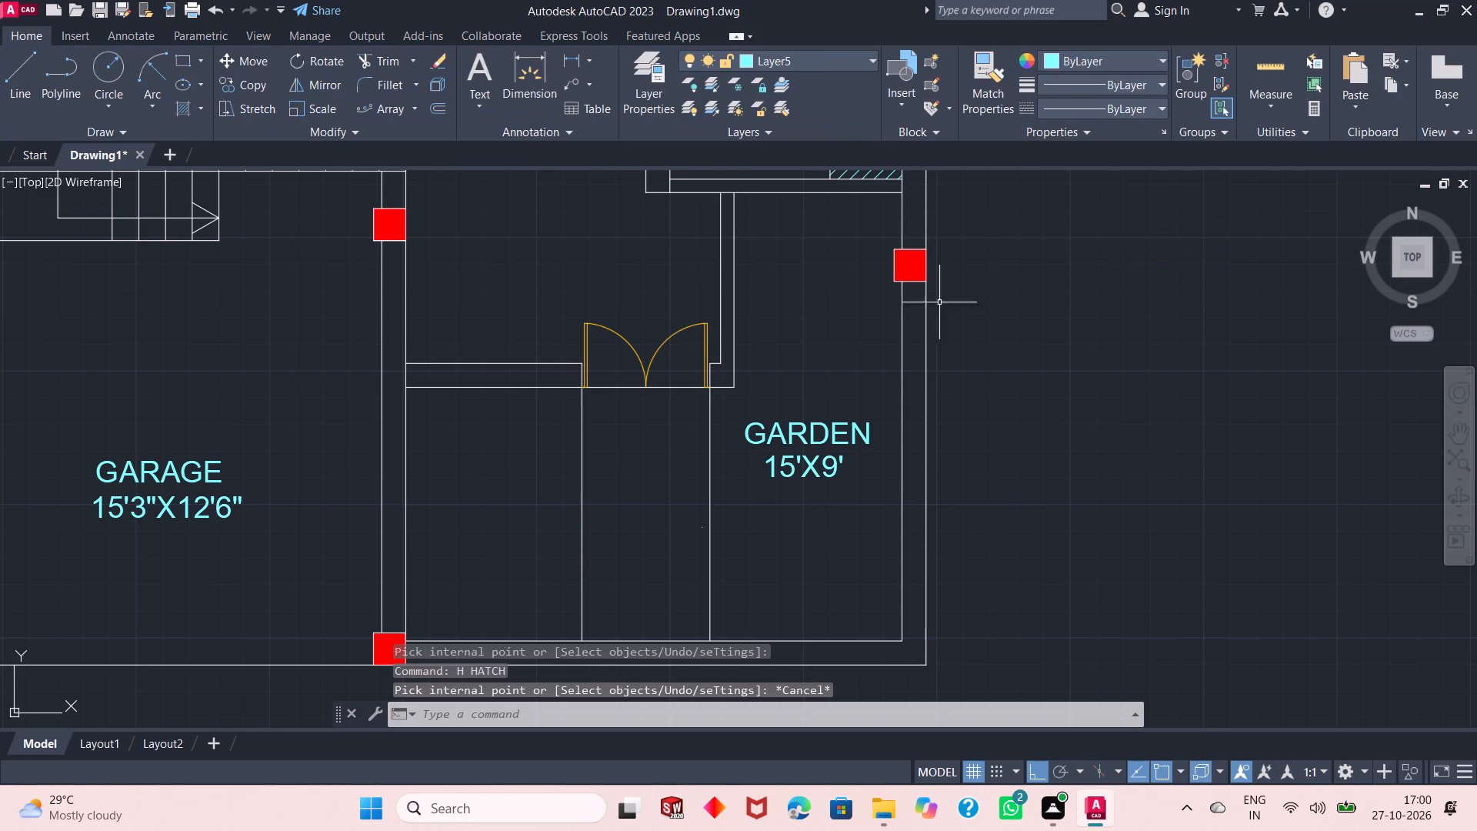
On Layer1, draw a 2' deep three-sided line outline projecting below the garage front, between the inner faces of its side walls.
scroll(687, 459, "down", 2, "ctrl")
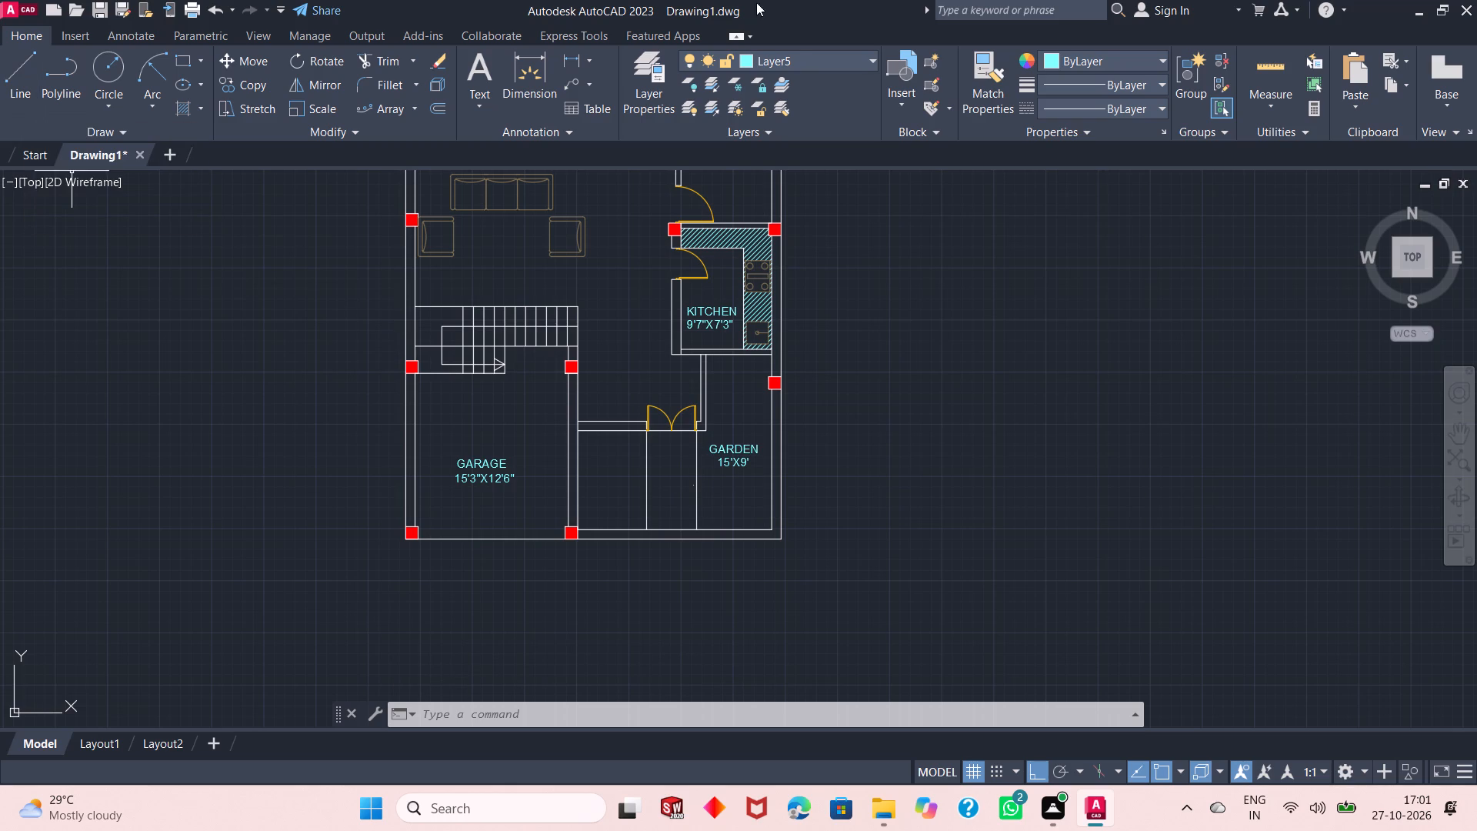
left_click(794, 54)
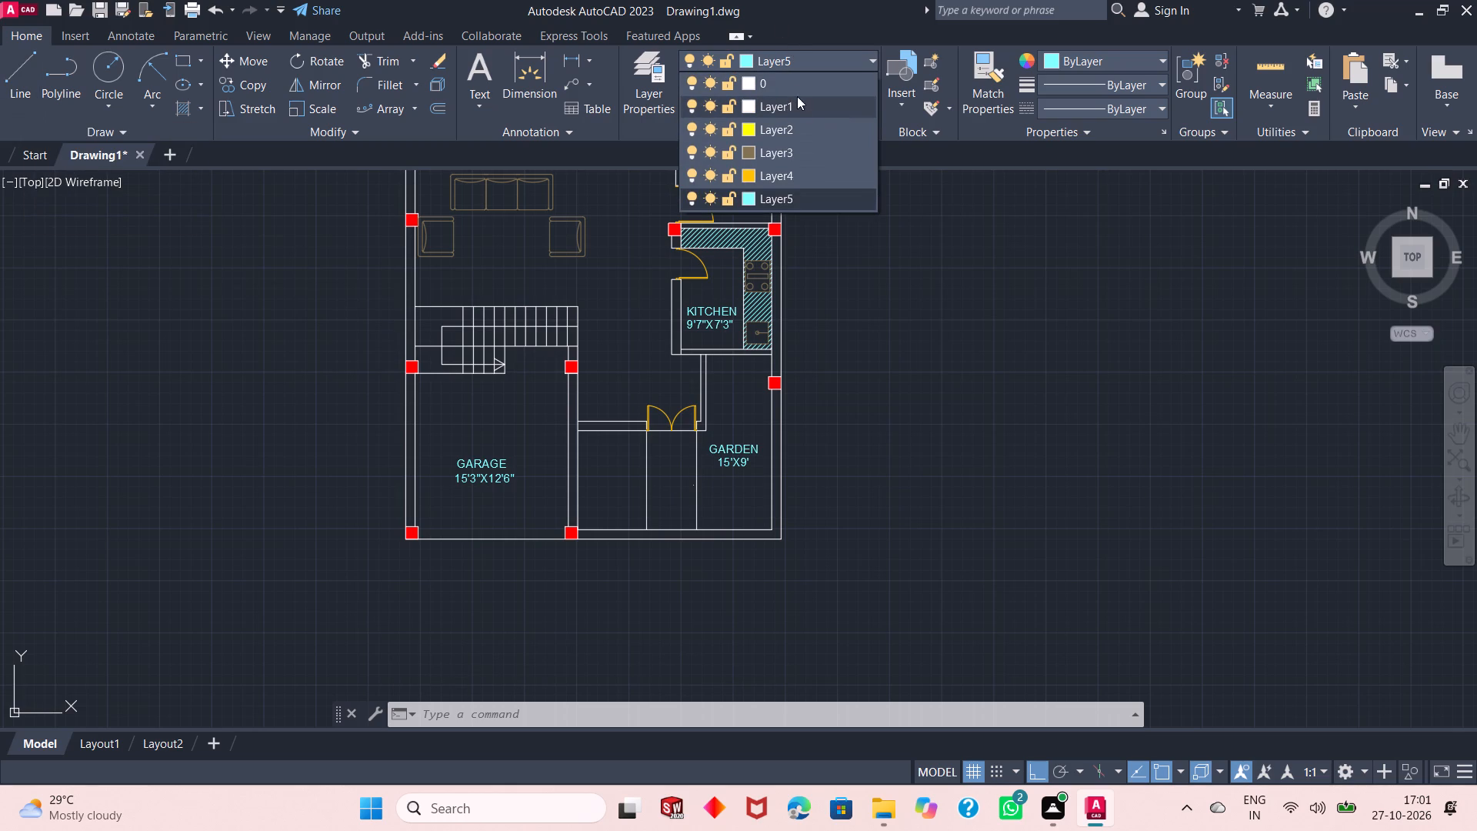
left_click(792, 101)
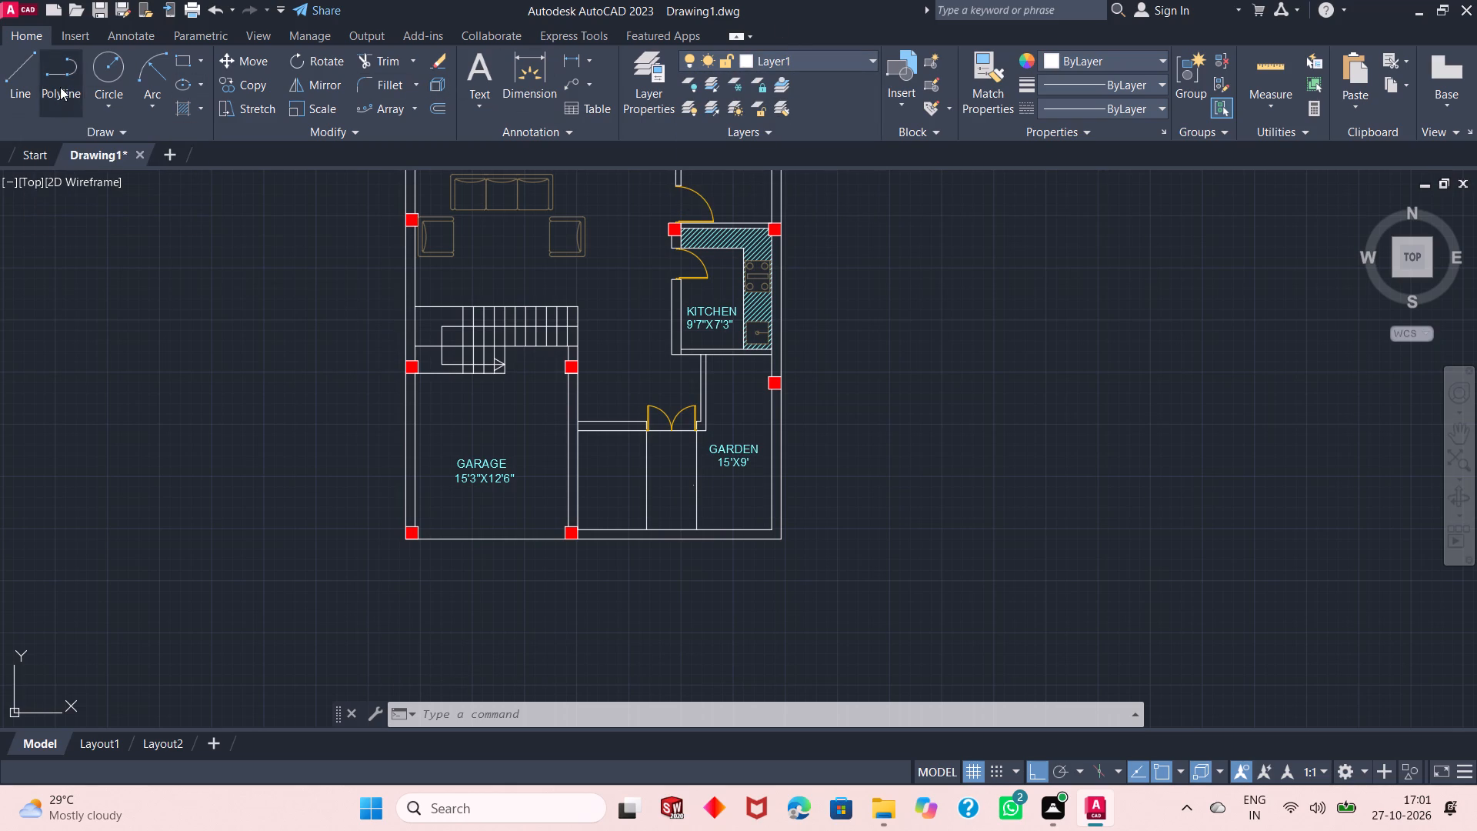
left_click(27, 82)
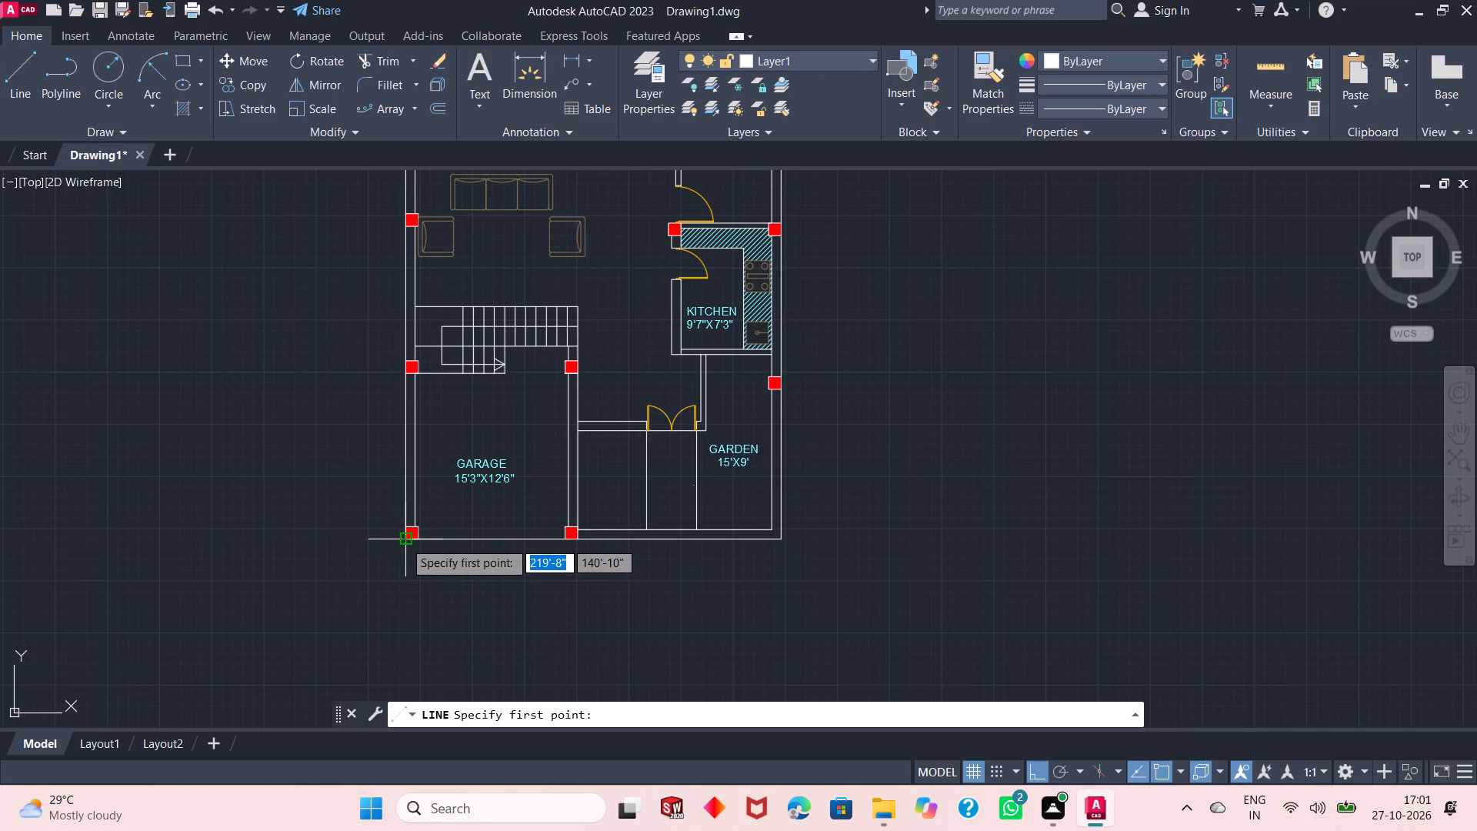
scroll(419, 535, "up", 3, "ctrl")
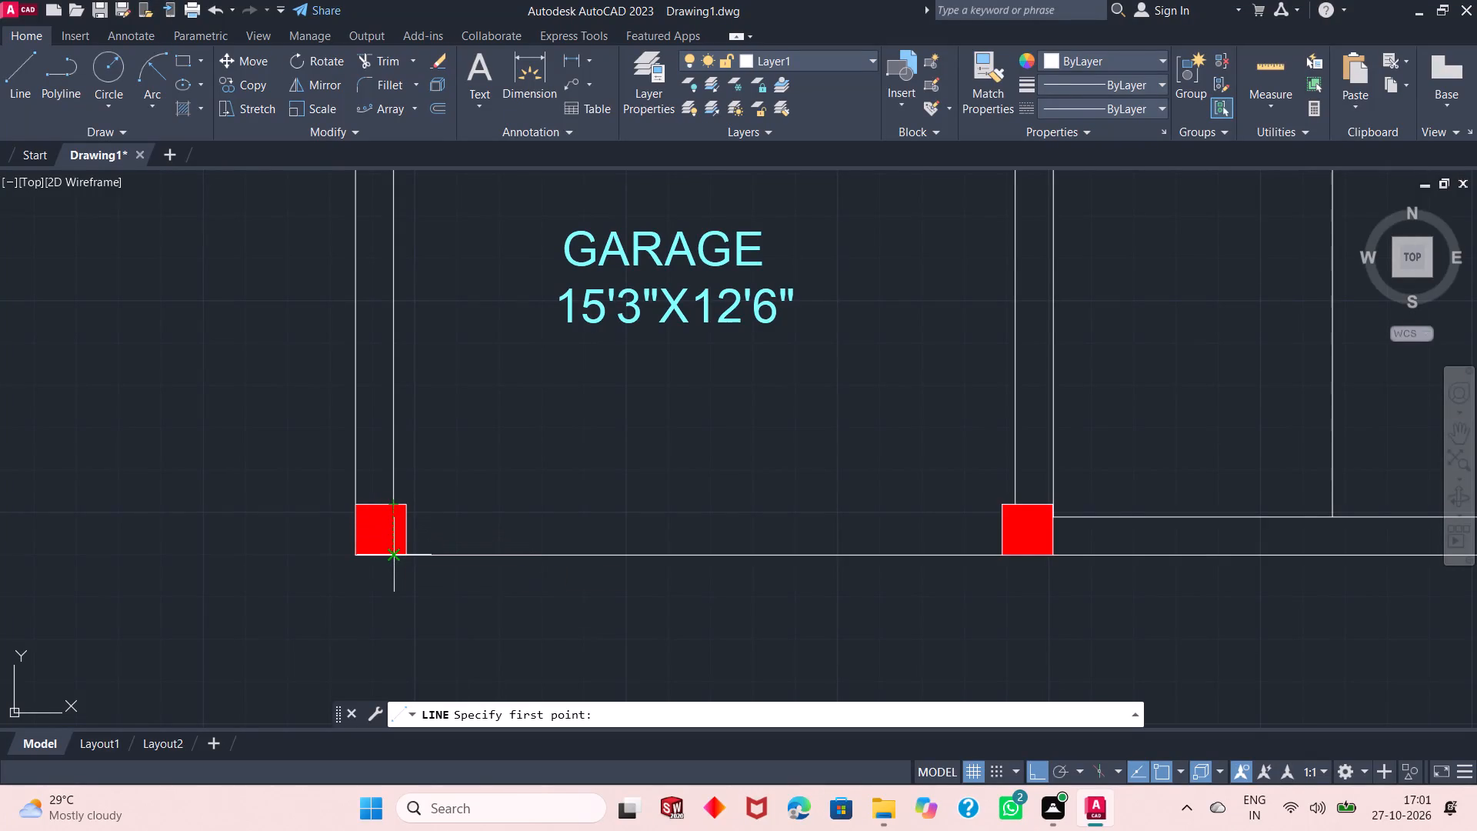
left_click_drag(395, 557, 400, 612)
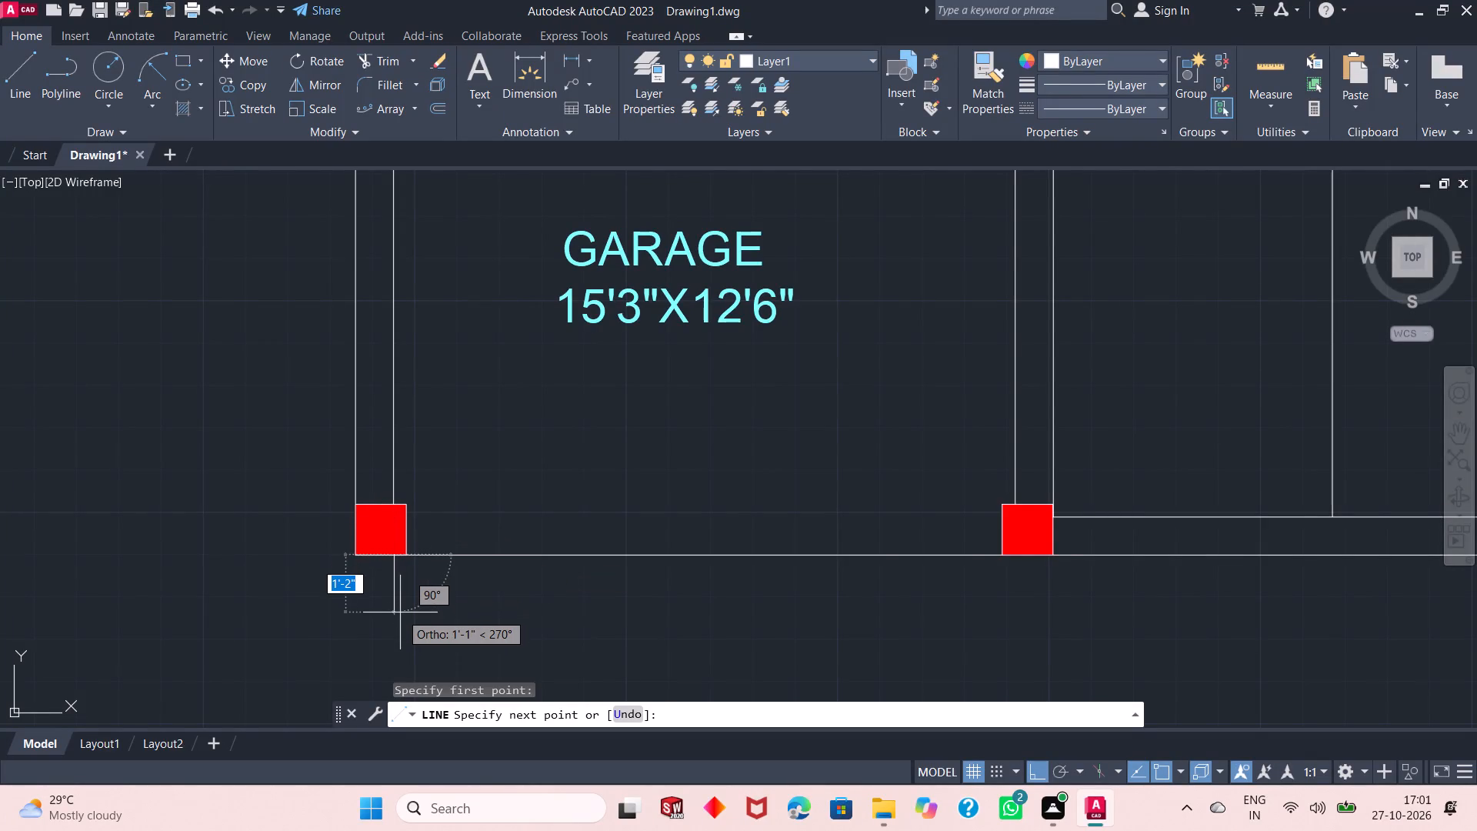
scroll(400, 612, "down", 1, "ctrl")
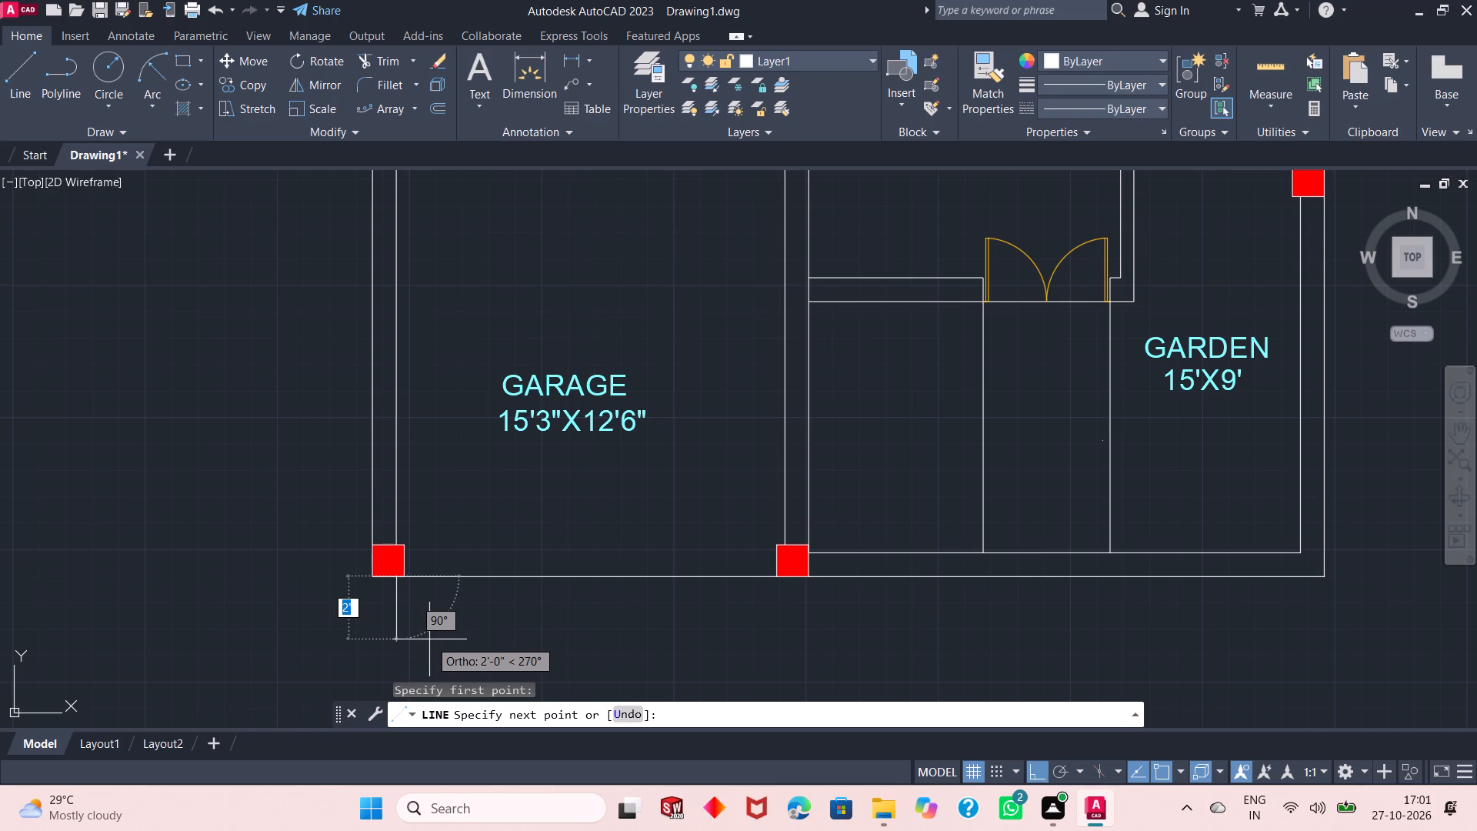
type("2'")
key("Return")
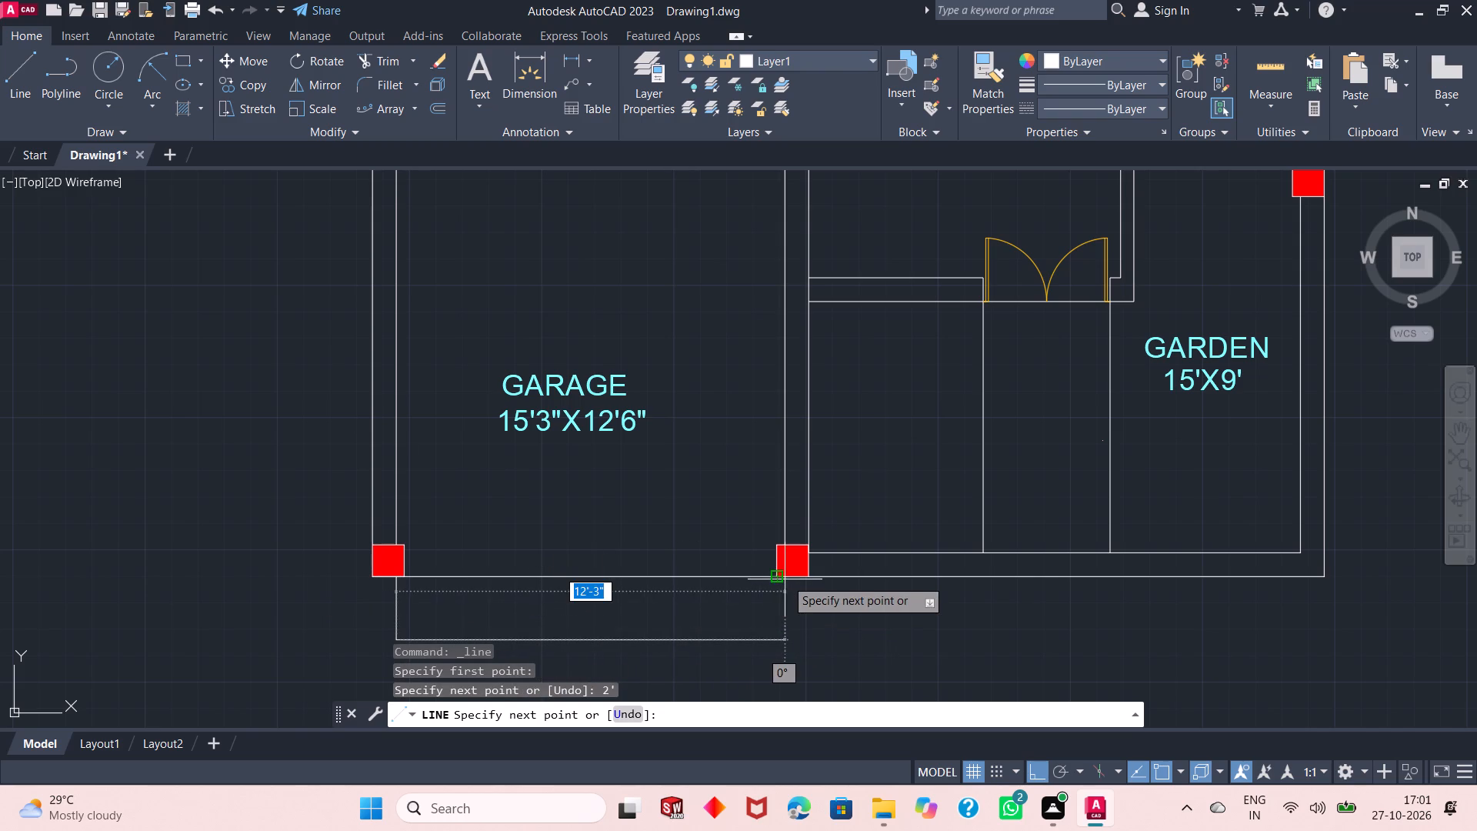
left_click(787, 642)
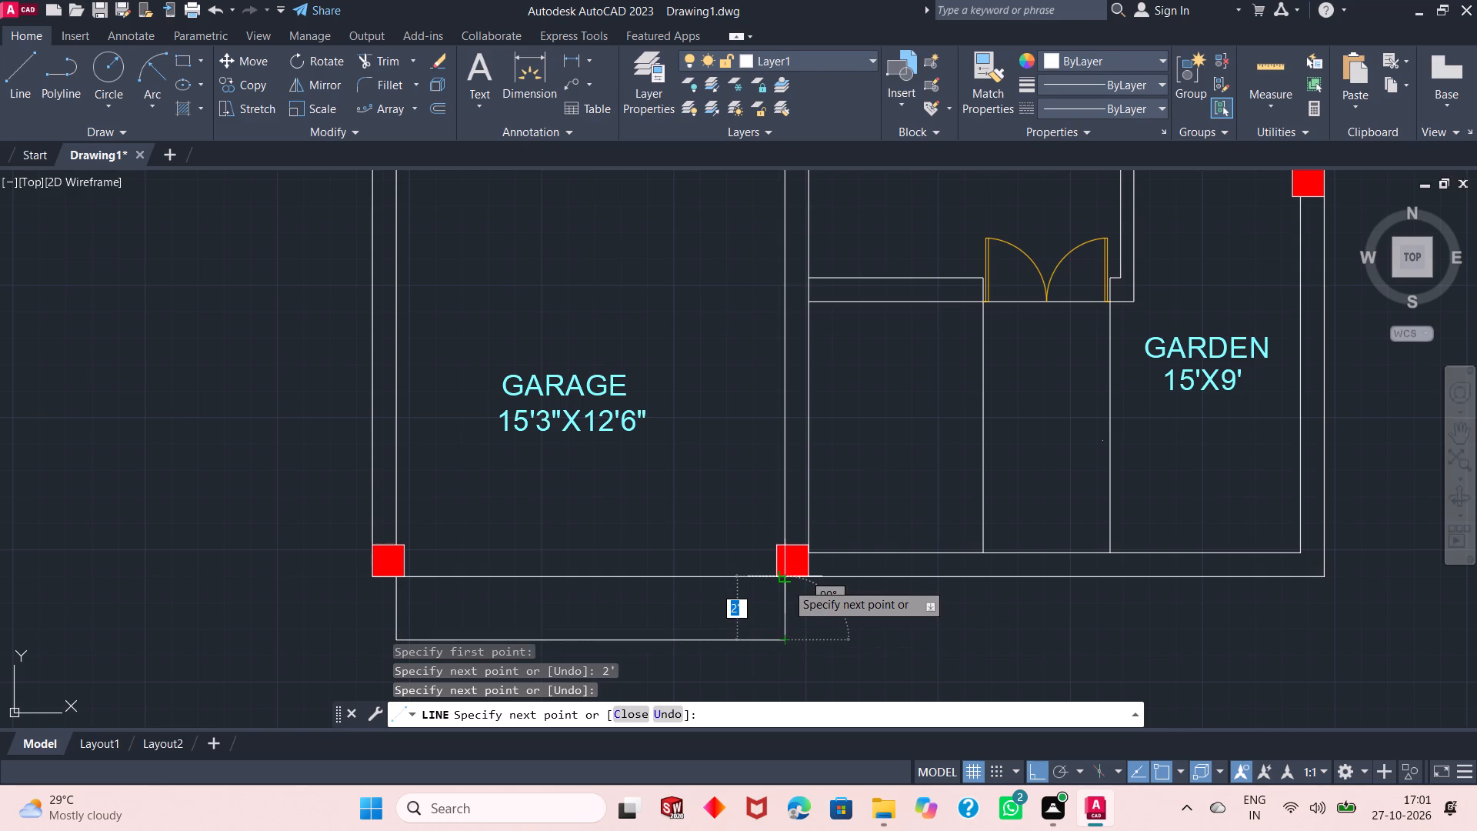
left_click(786, 582)
key("Return")
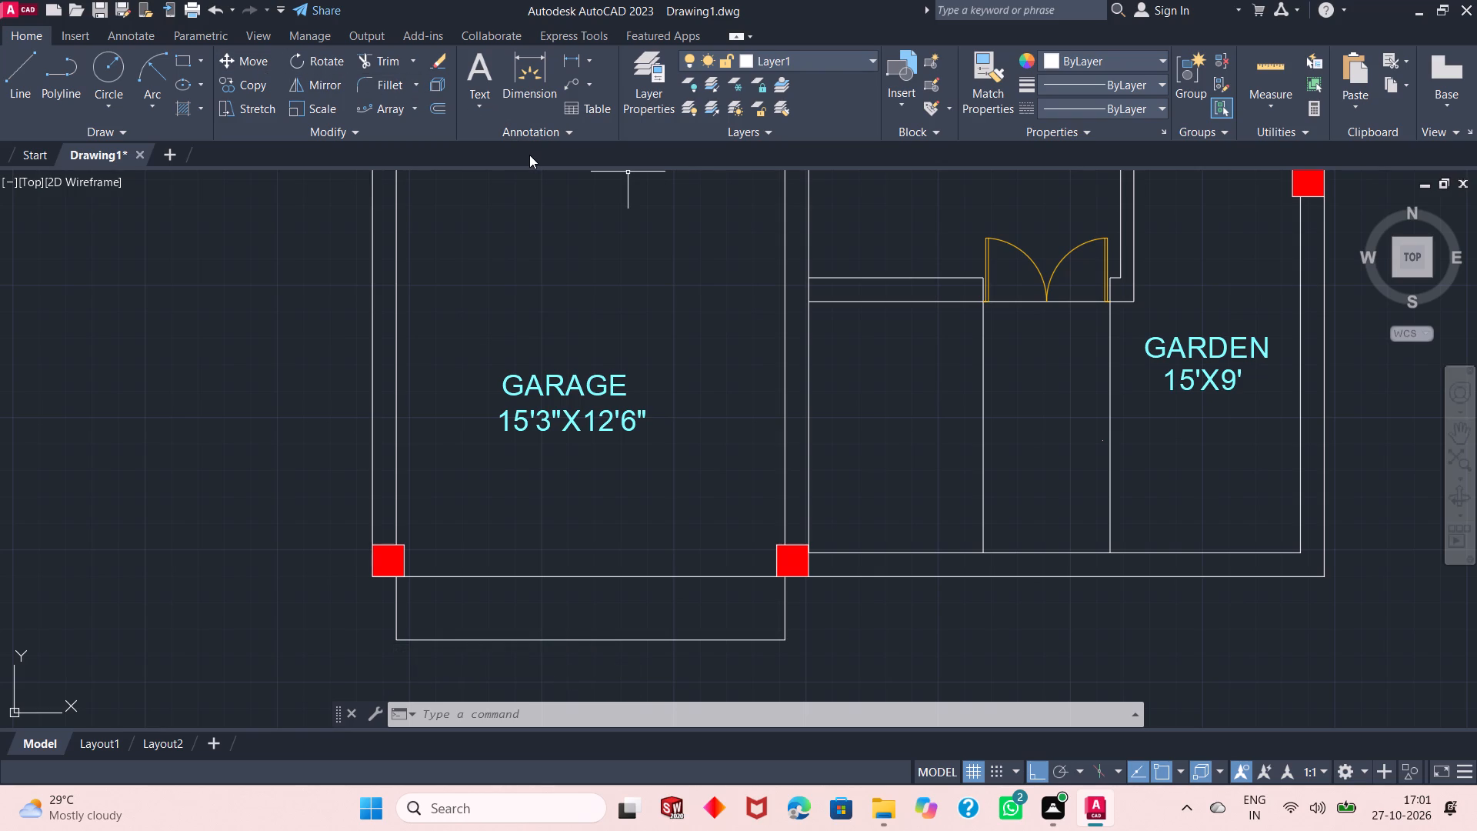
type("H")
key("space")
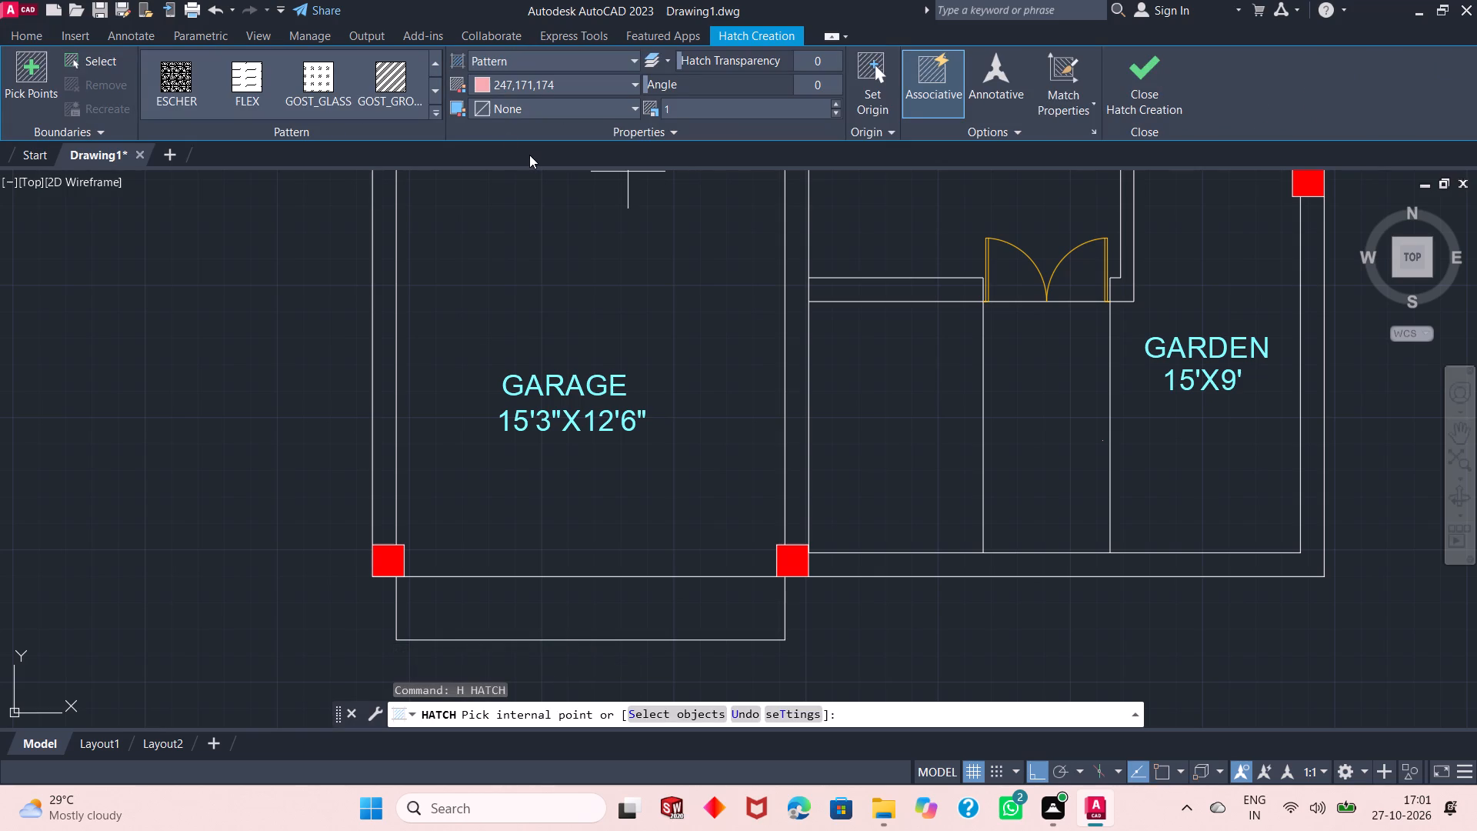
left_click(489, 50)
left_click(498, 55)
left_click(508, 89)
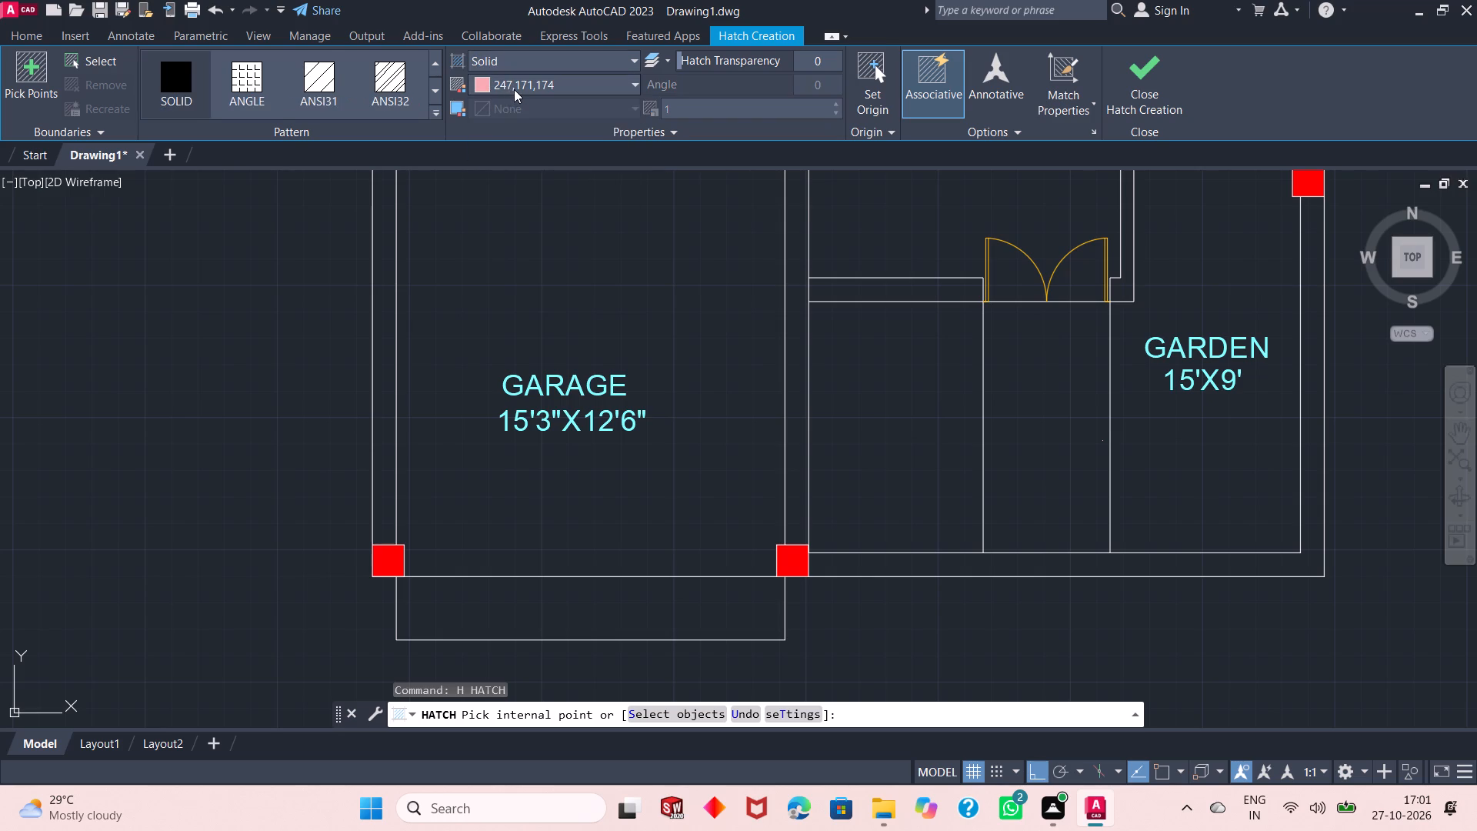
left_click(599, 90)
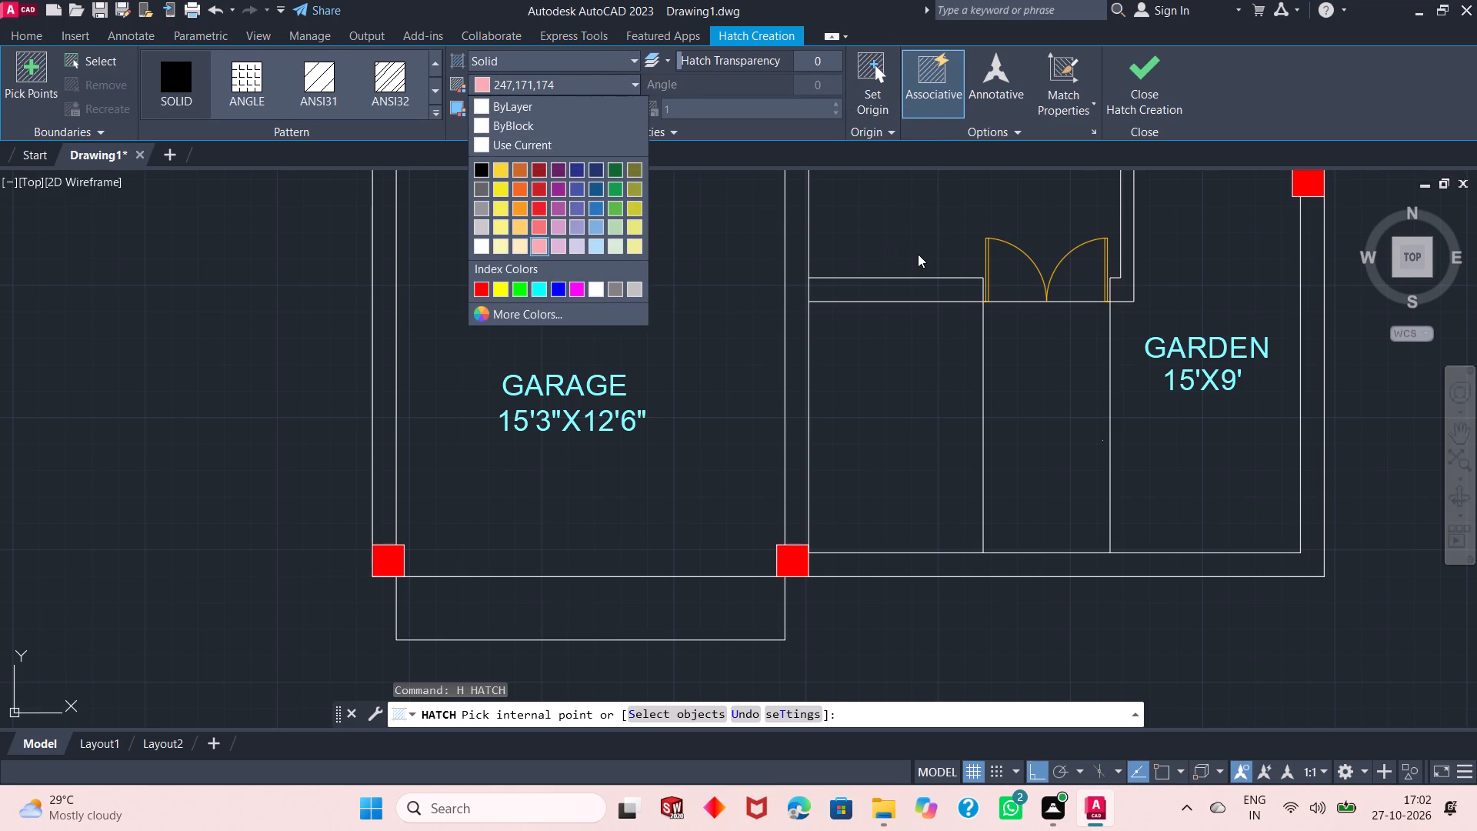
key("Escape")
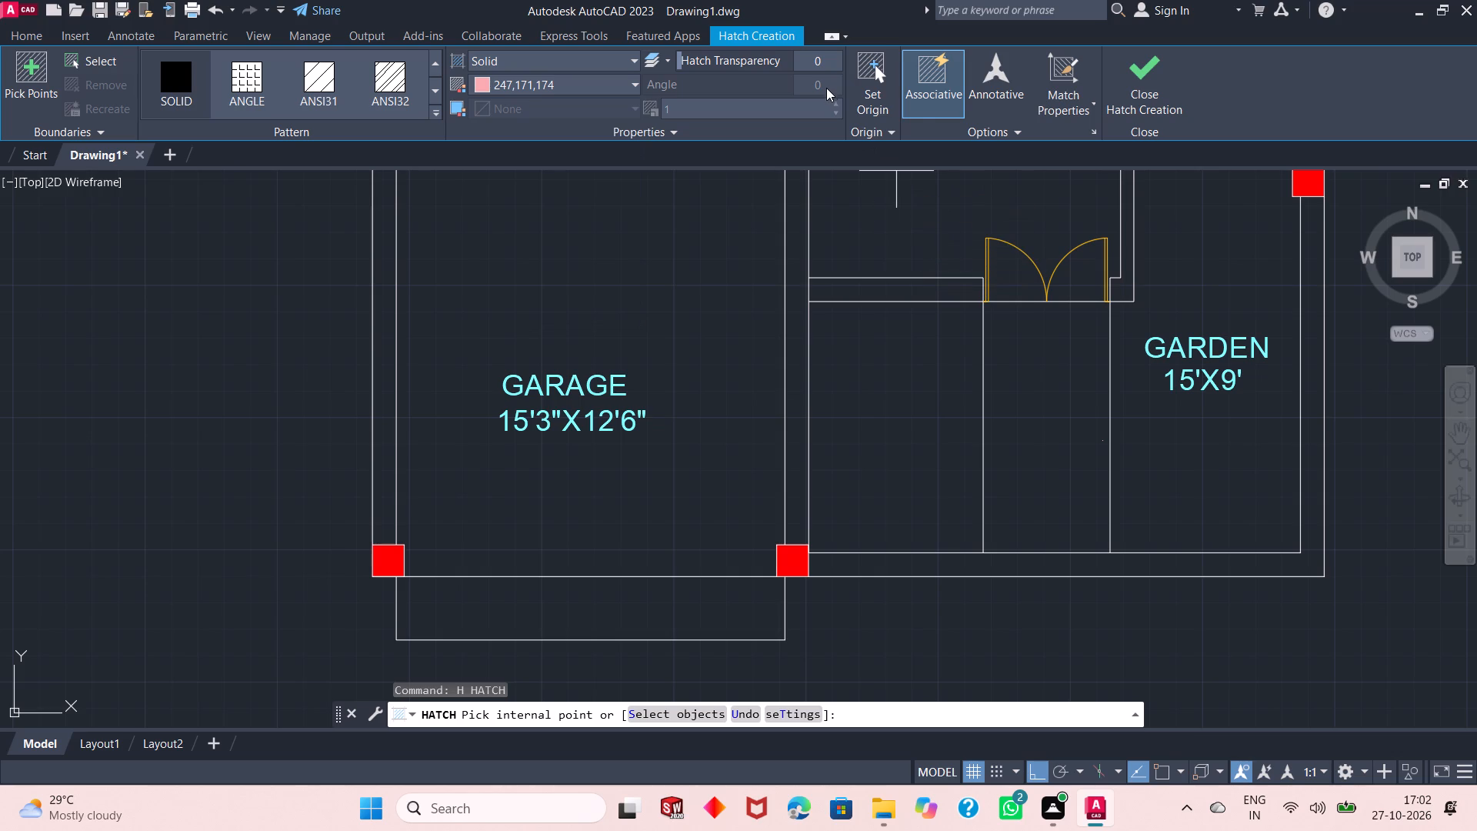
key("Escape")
On Layer5, fill the 2' strip in front of the garage with a Solid hatch coloured ByLayer.
left_click(779, 60)
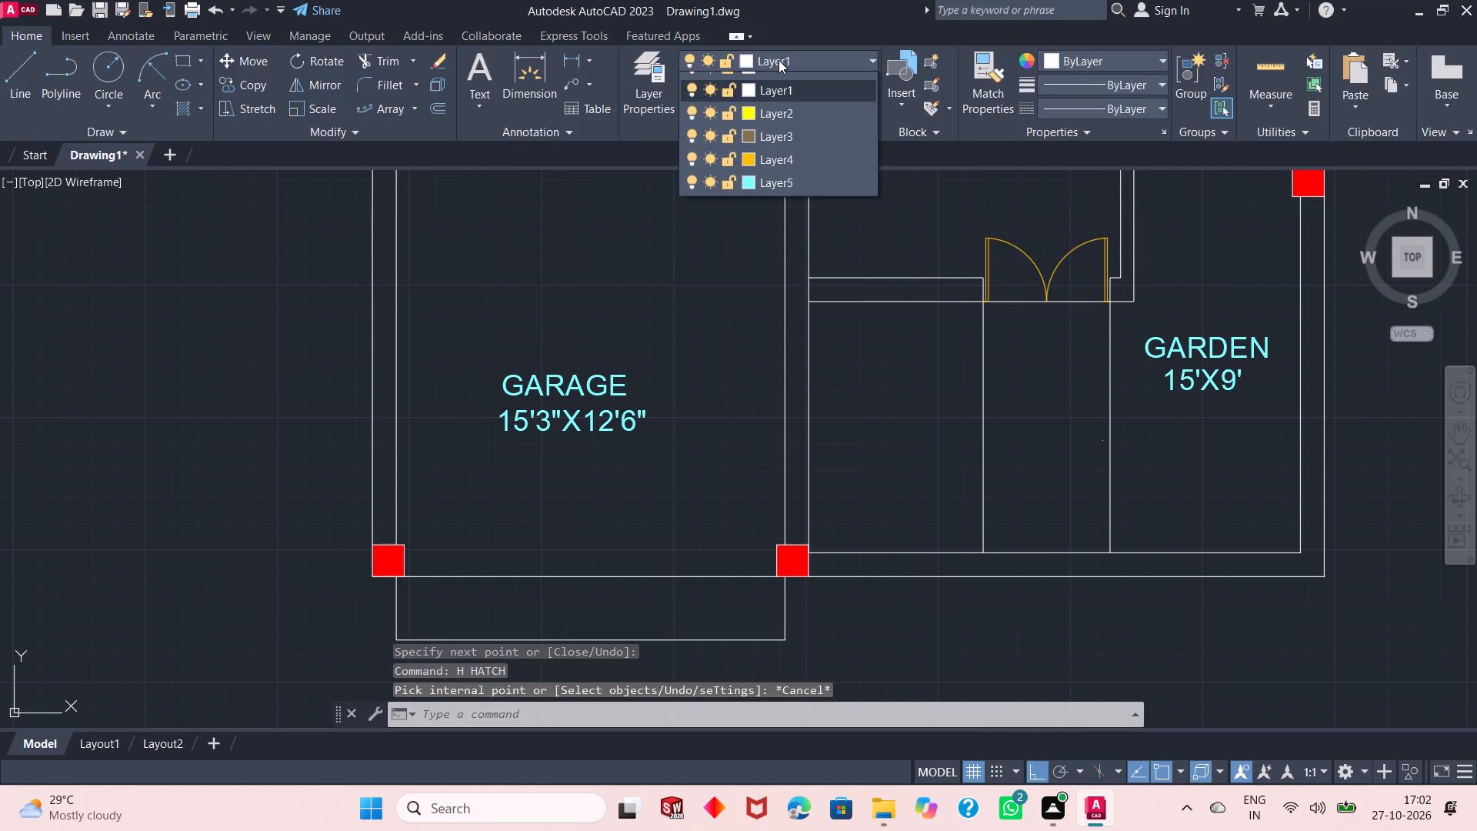
left_click(768, 190)
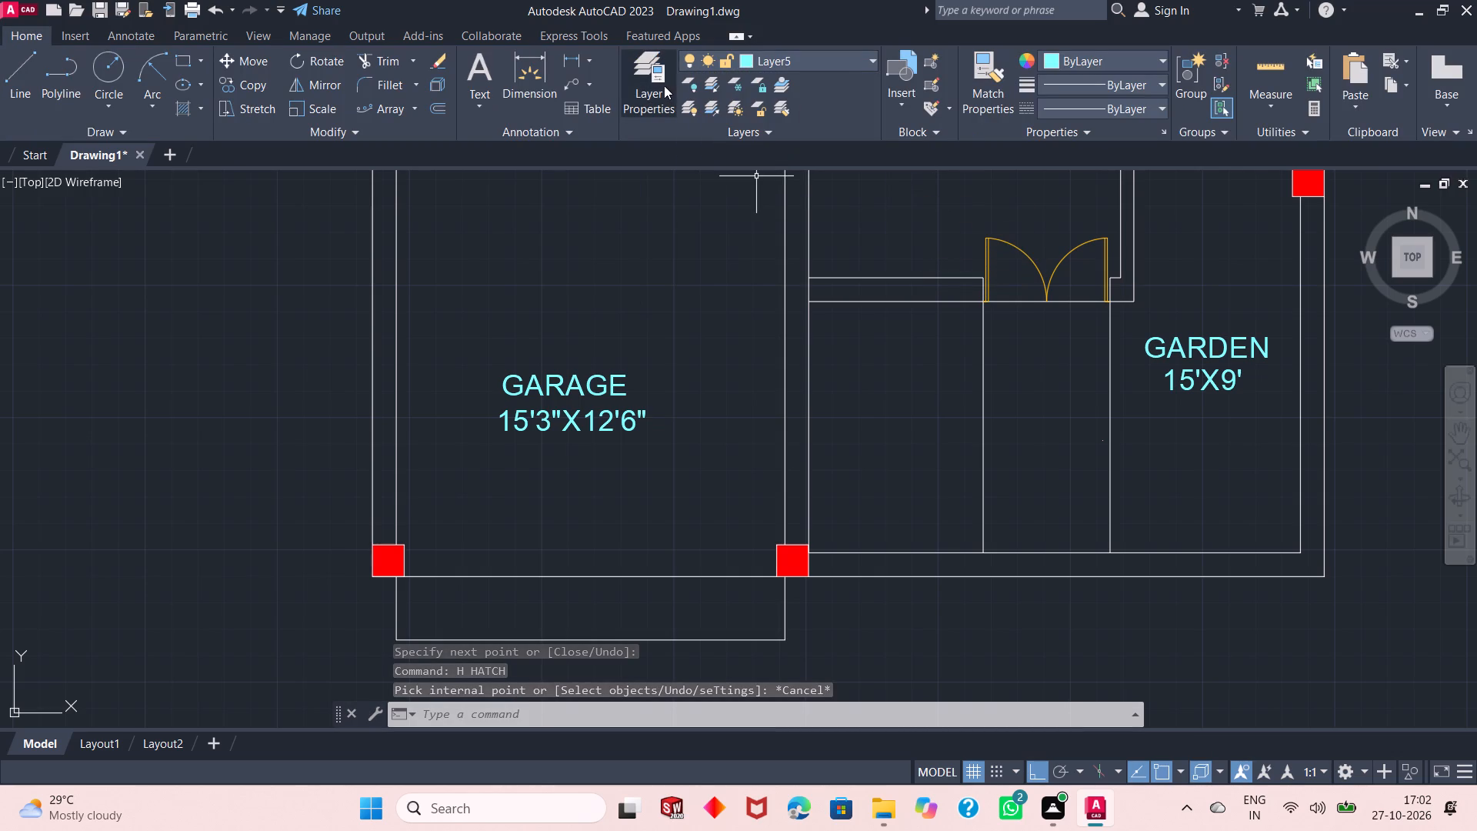
type("H")
key("space")
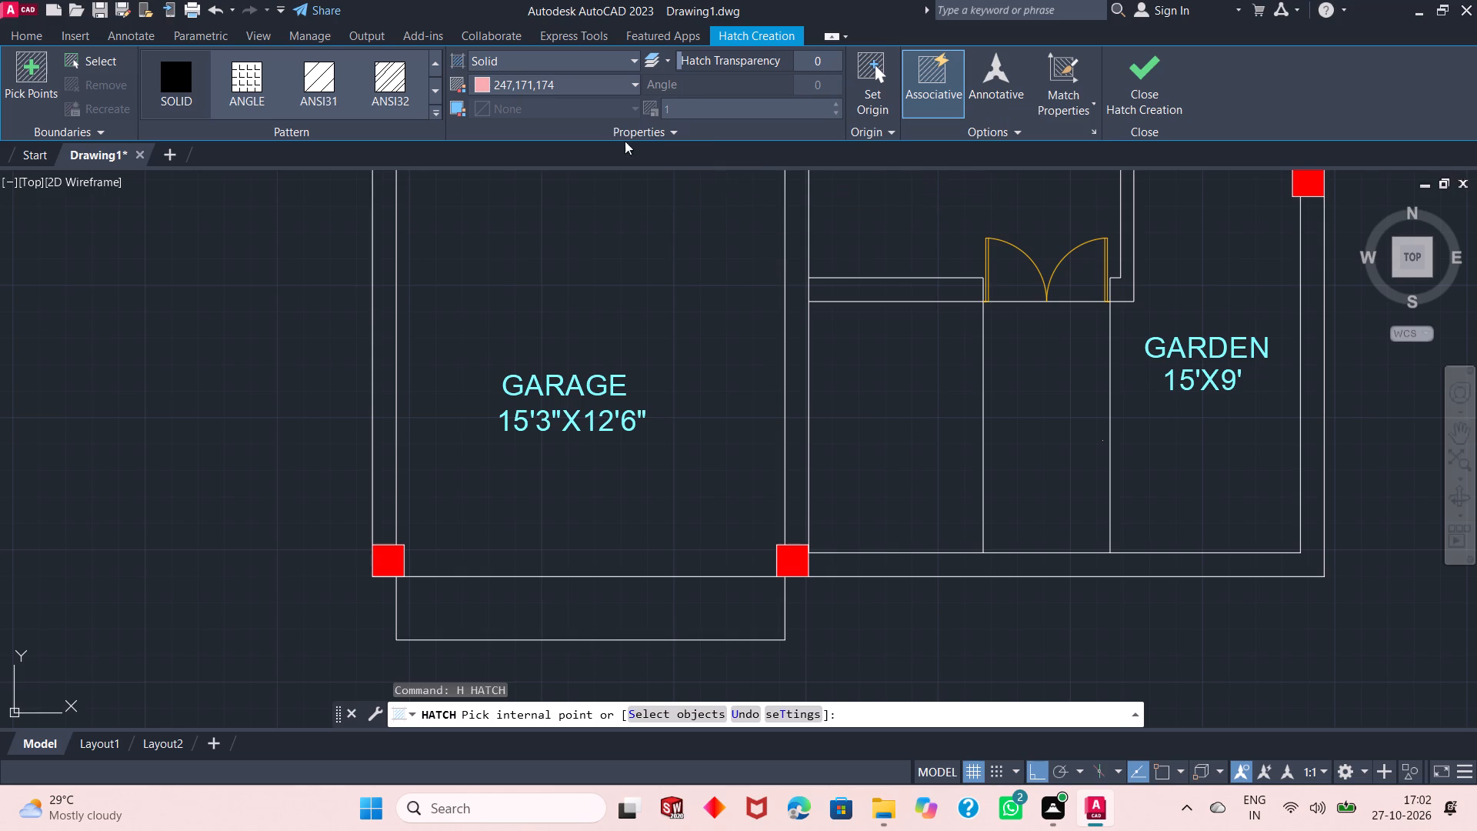
left_click(526, 65)
left_click(526, 65)
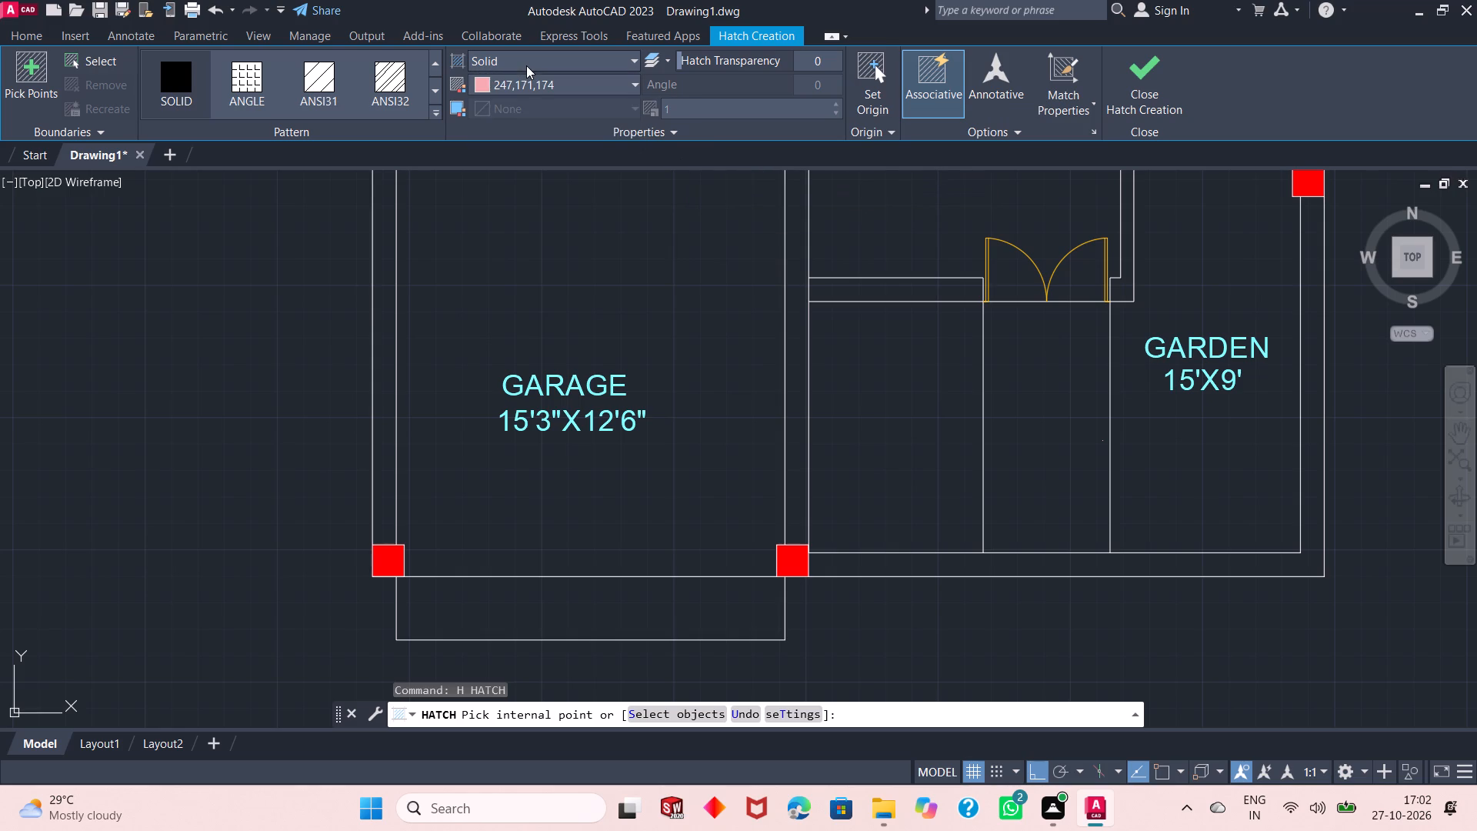
left_click(530, 81)
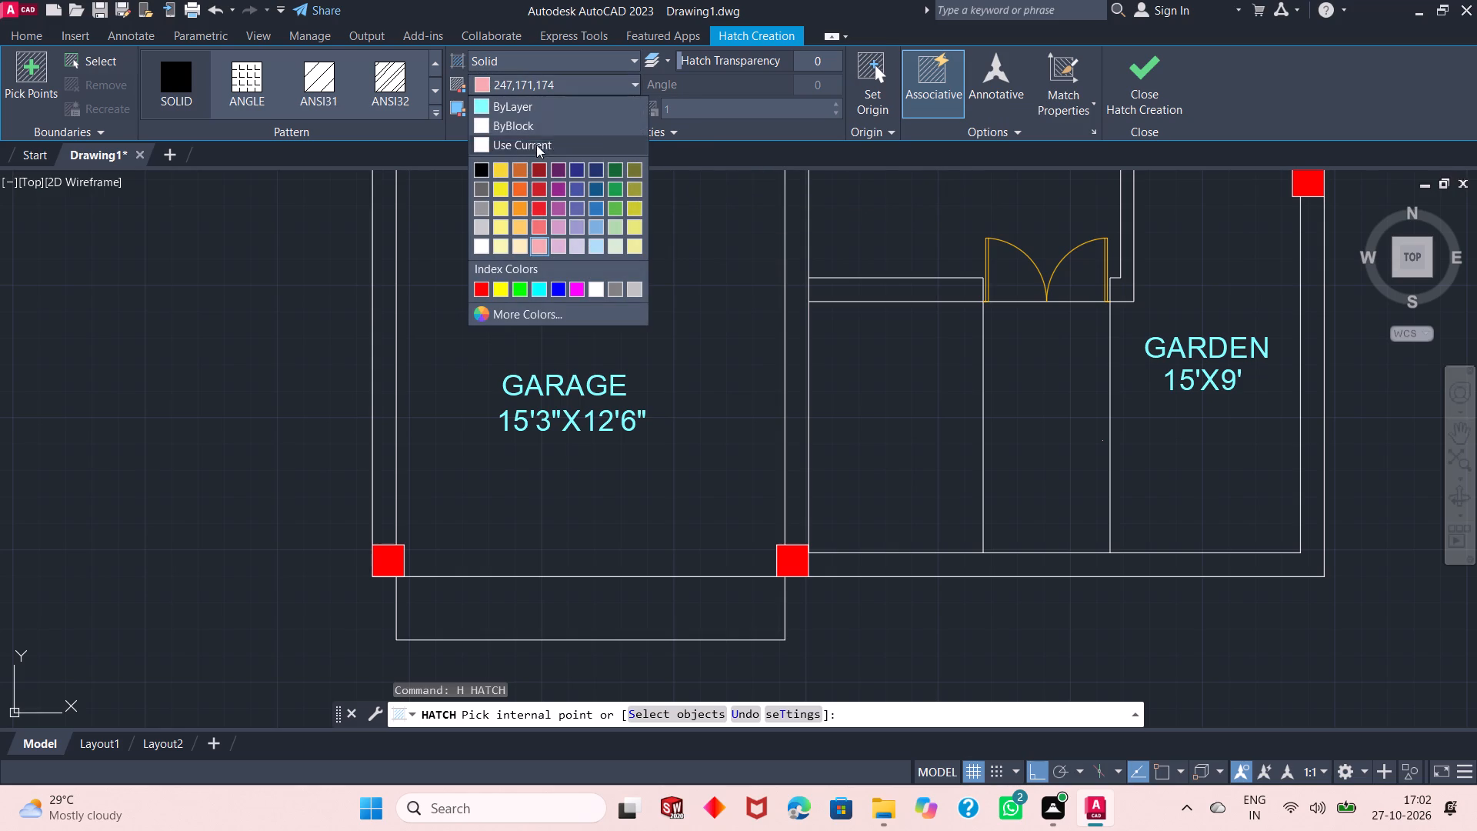
left_click(522, 106)
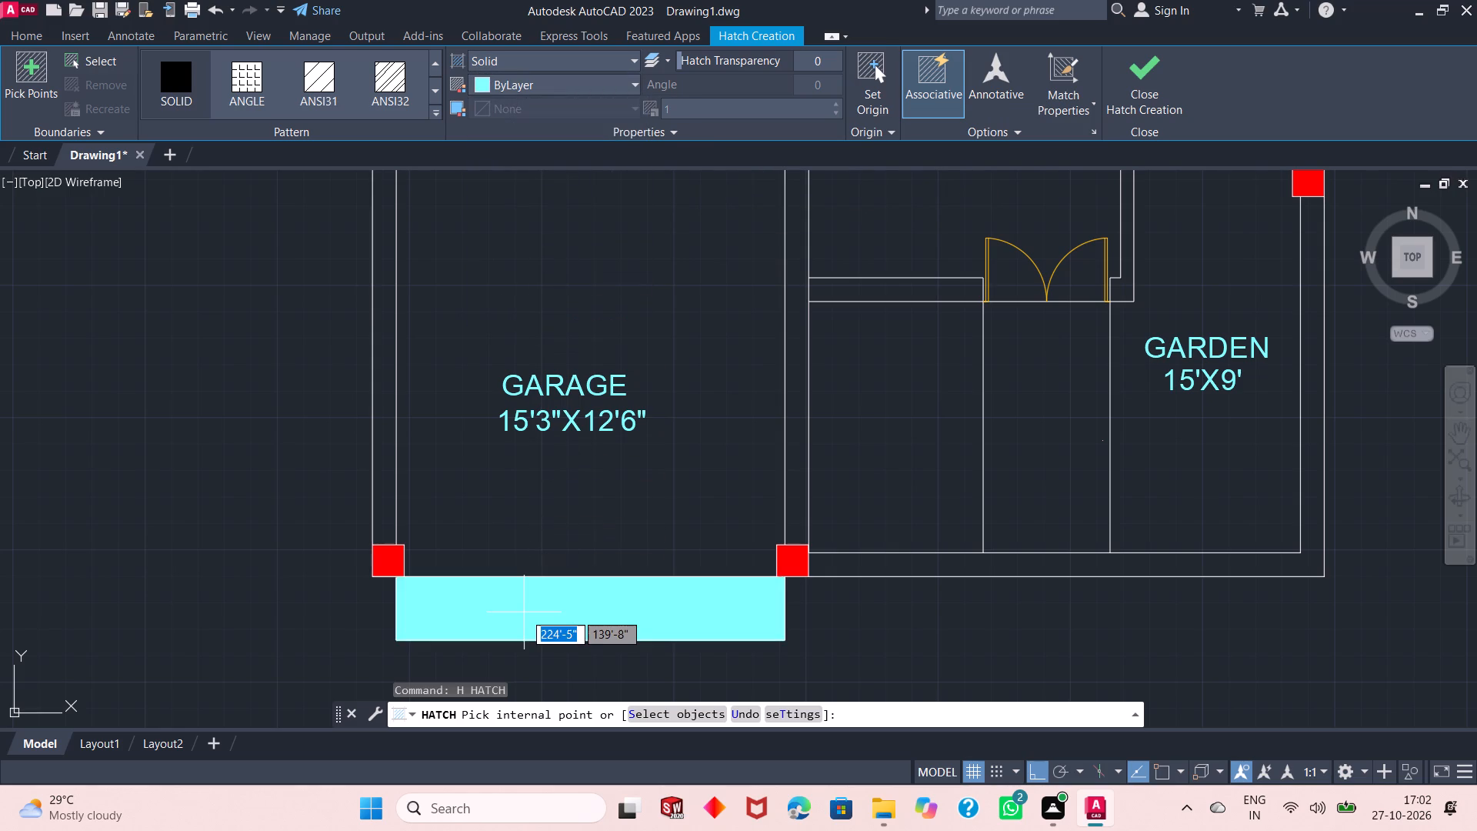
left_click(524, 612)
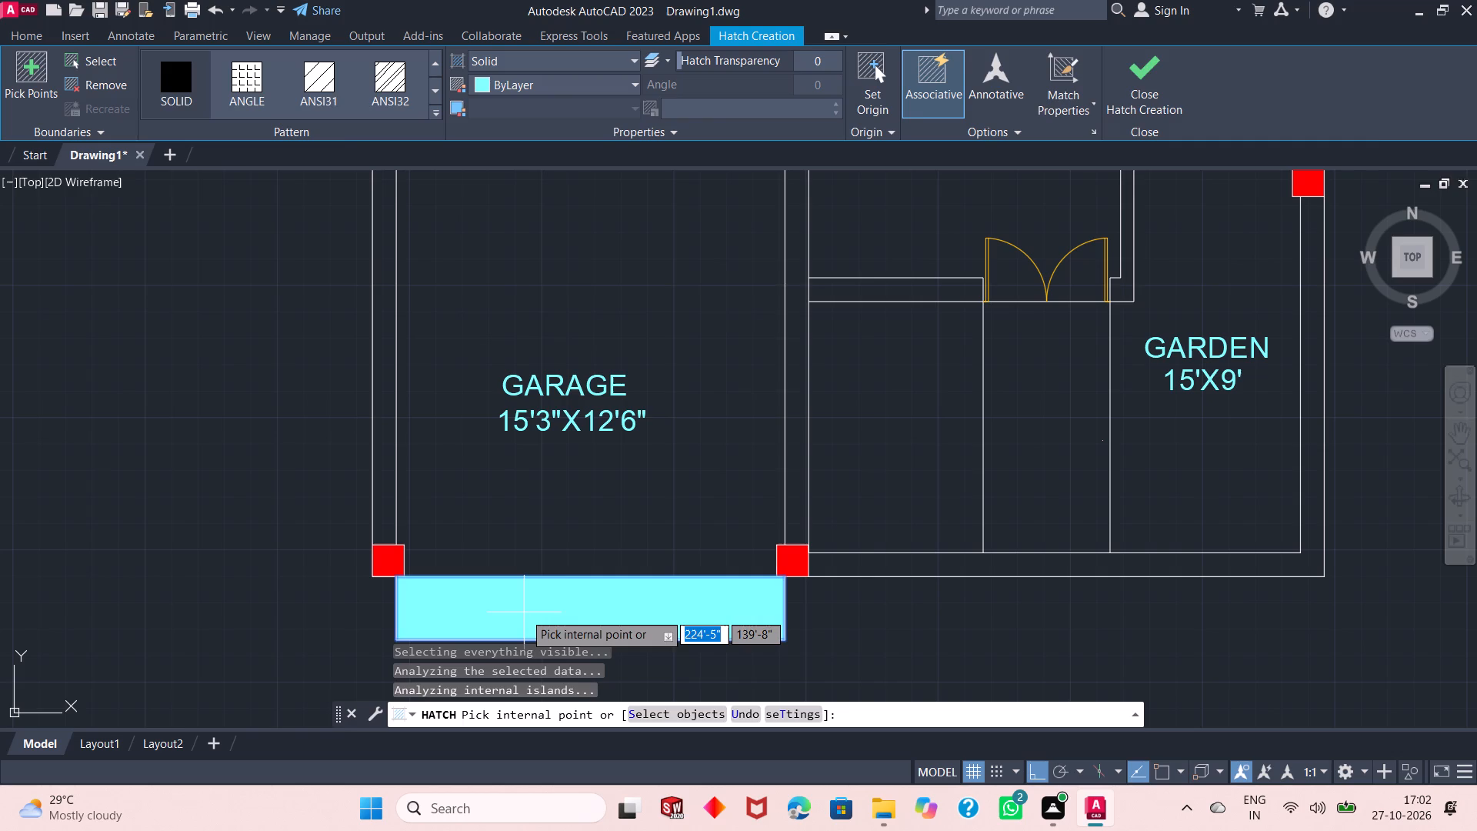
key("Return")
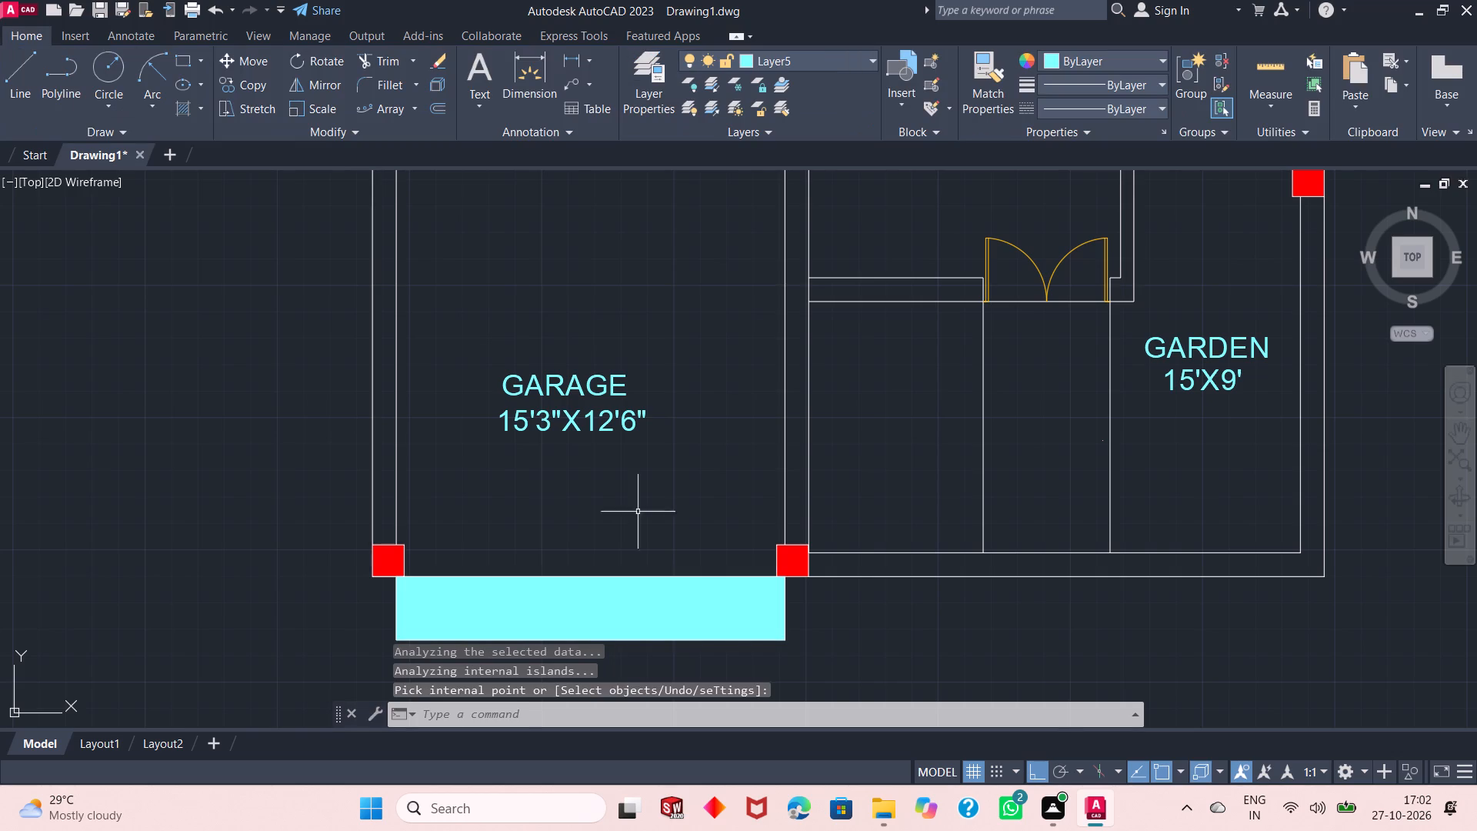
Draw a 5" line across the thickness of the kitchen's garden-side wall, in line with the counter's inner edge.
scroll(634, 482, "down", 2, "ctrl")
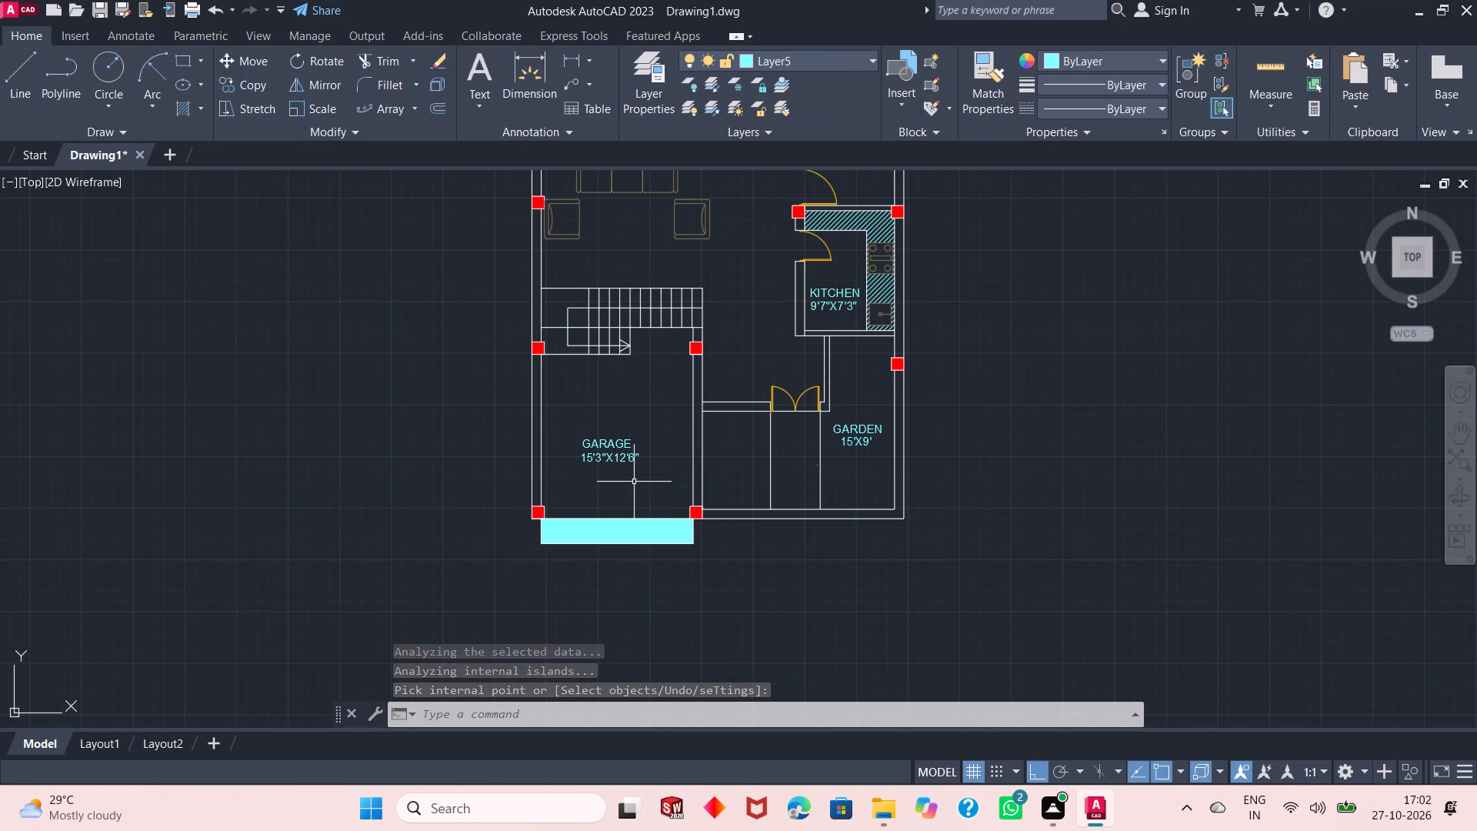
scroll(682, 583, "down", 2, "ctrl")
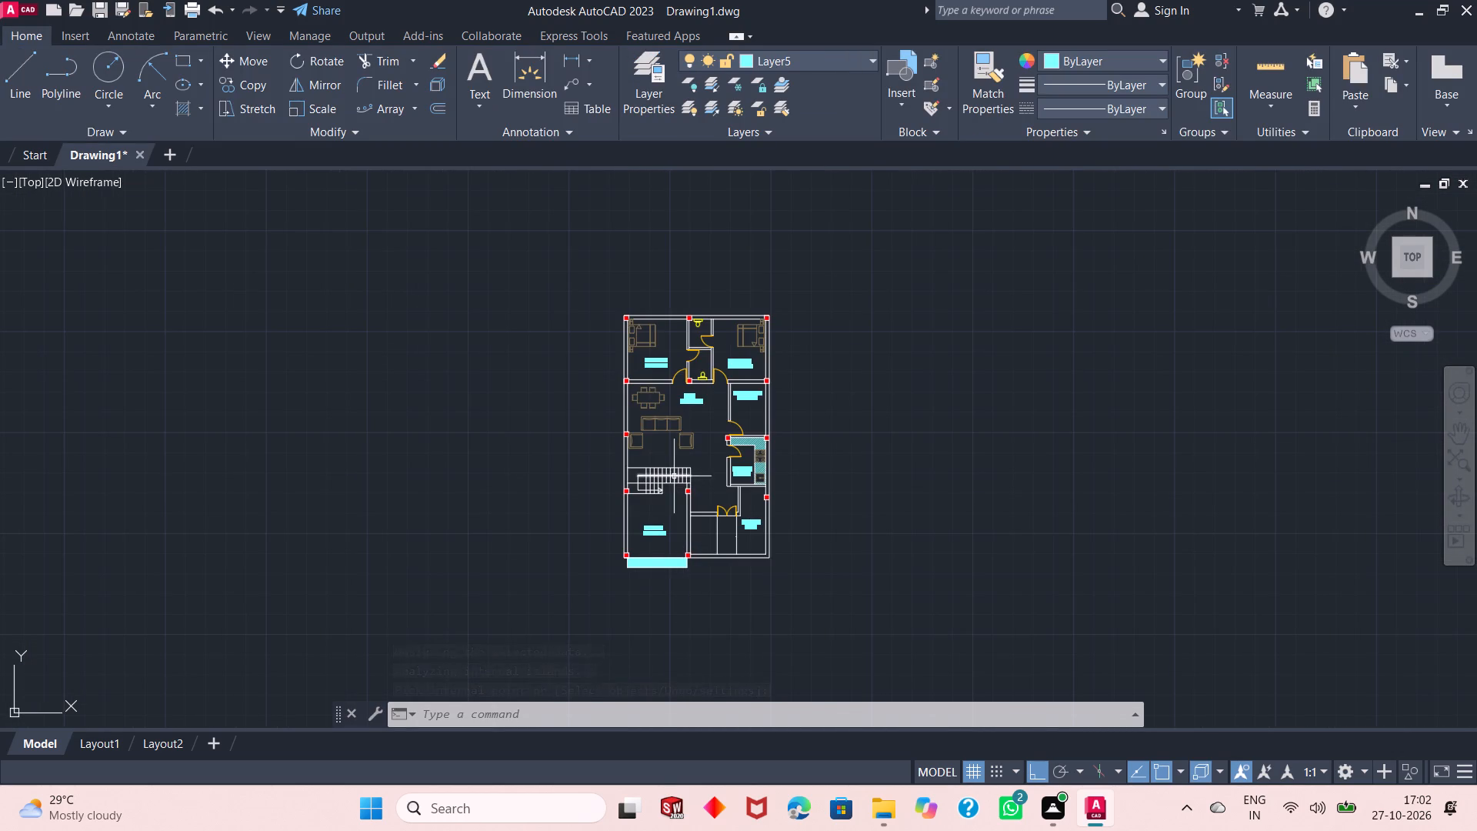
scroll(701, 442, "up", 1, "ctrl")
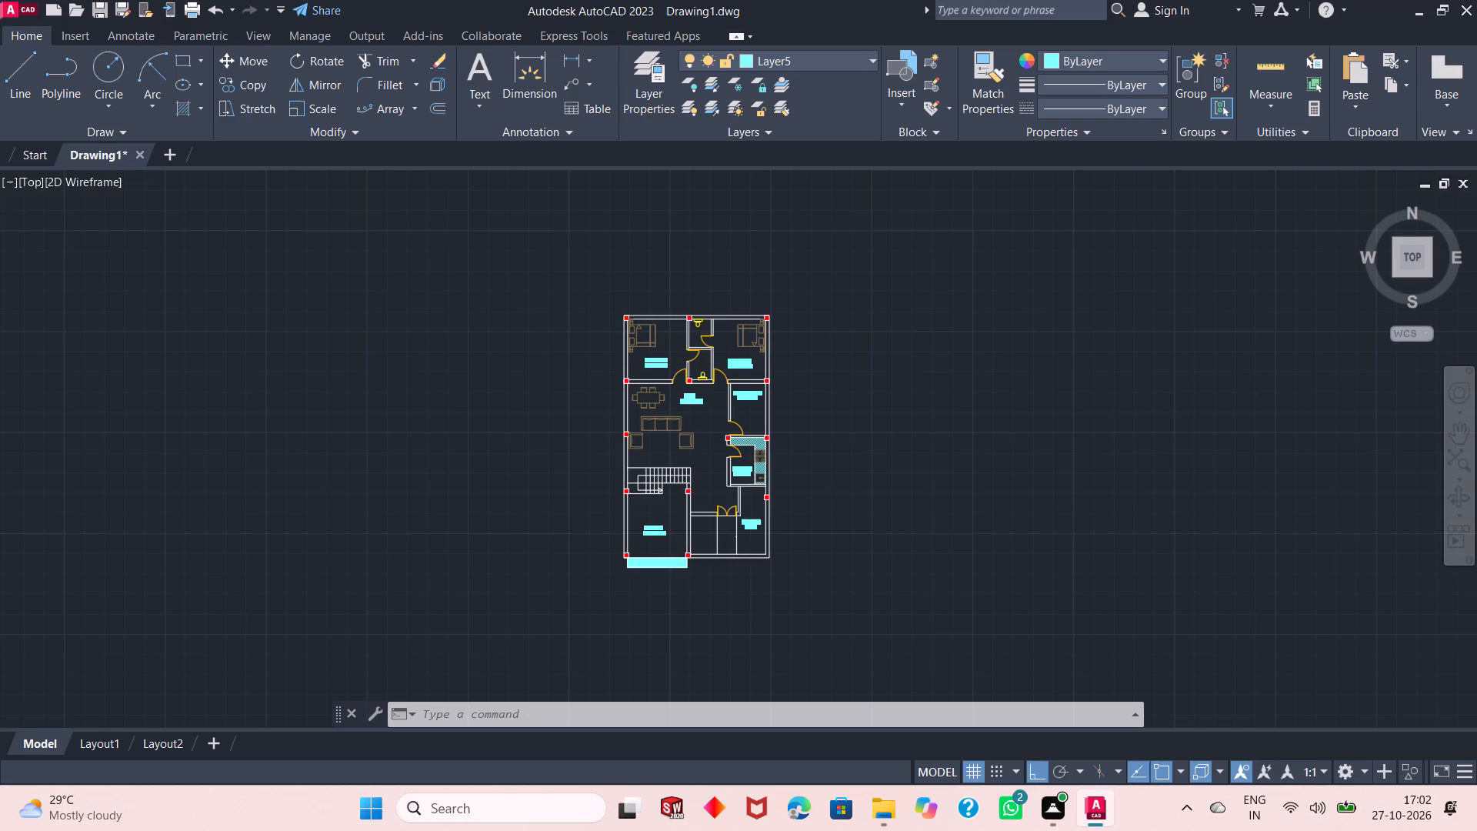
scroll(701, 442, "up", 1, "ctrl")
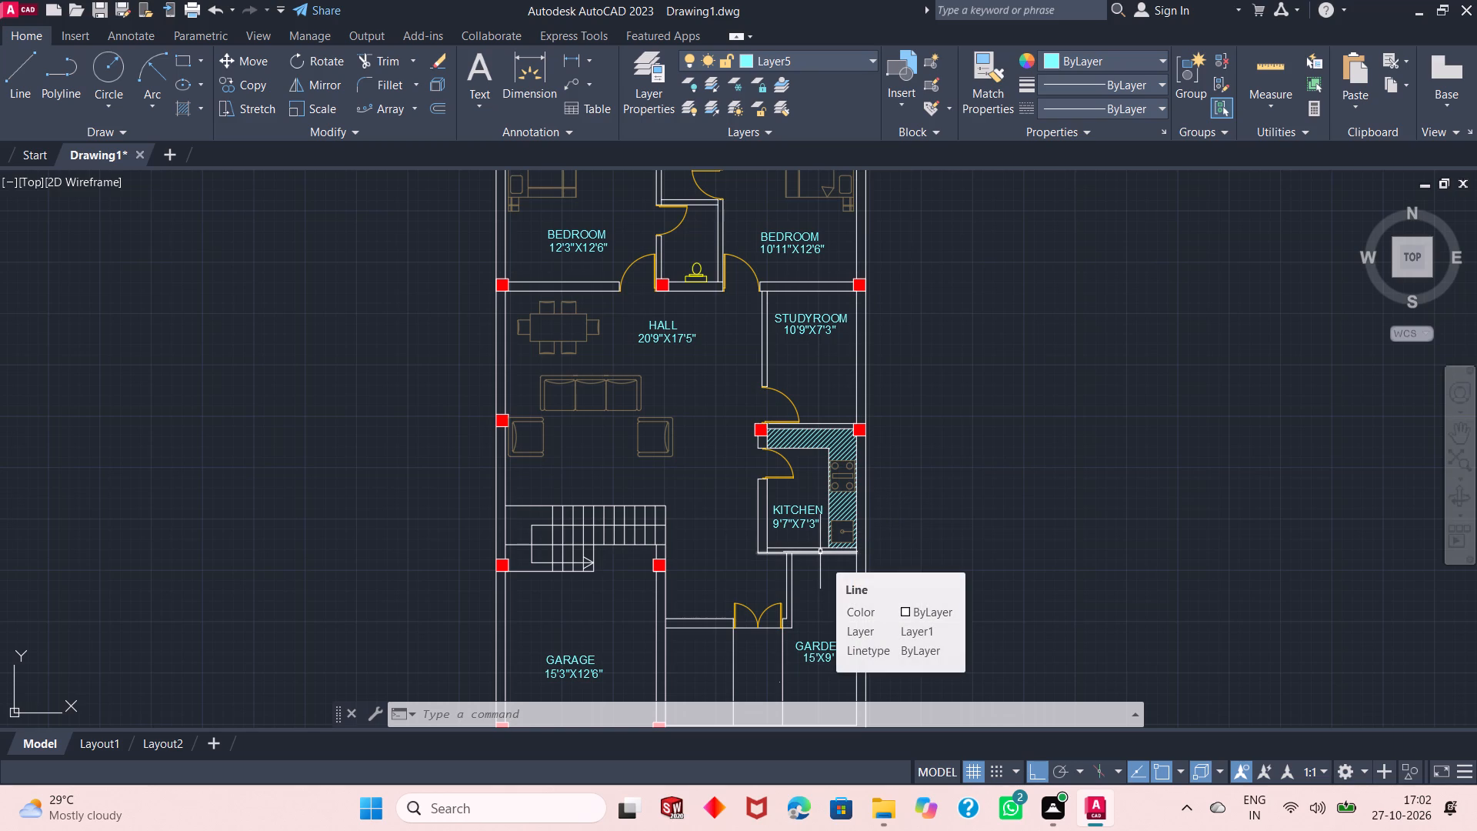
scroll(818, 552, "up", 3, "ctrl")
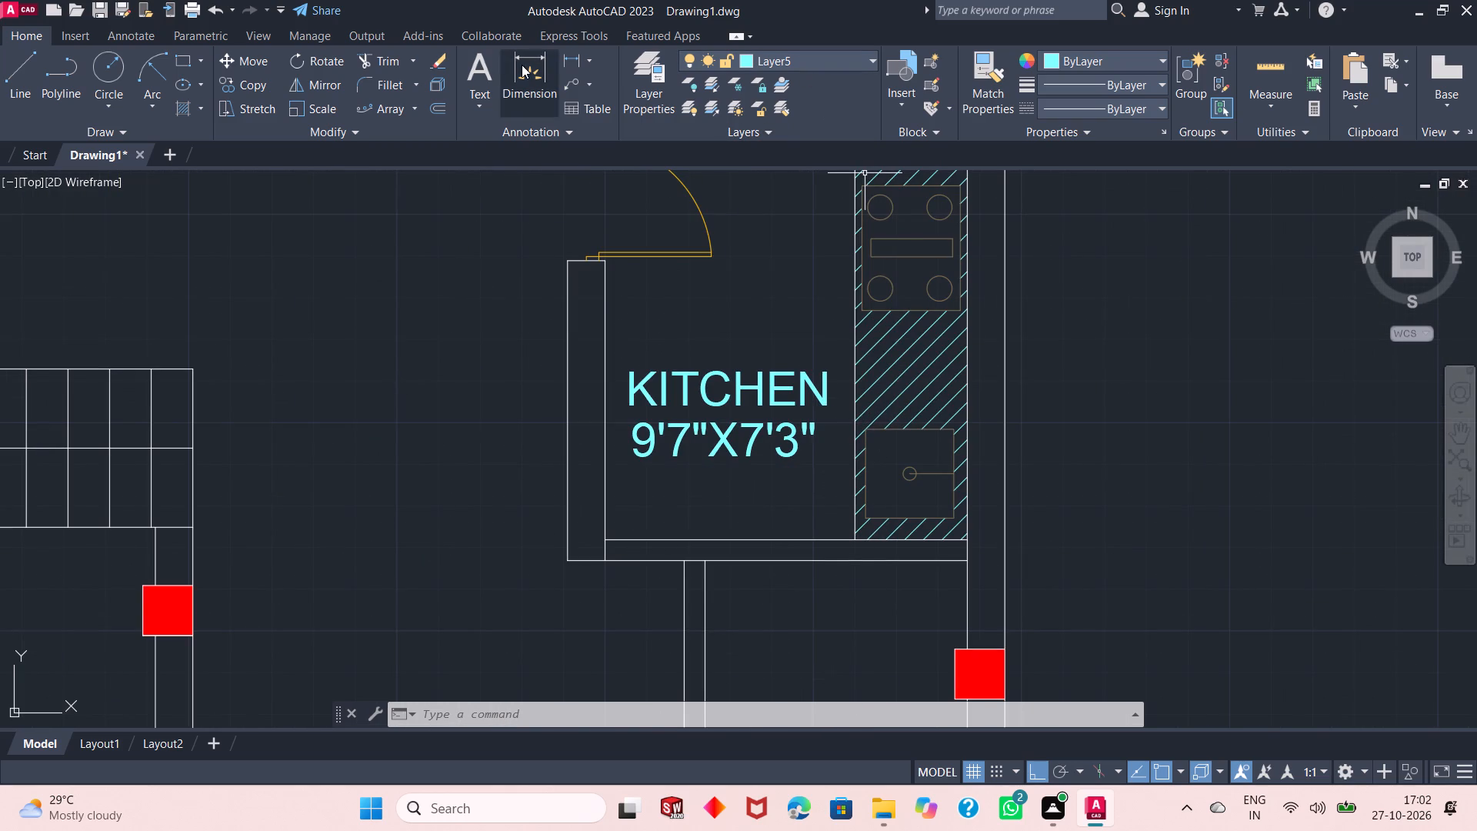
left_click(18, 75)
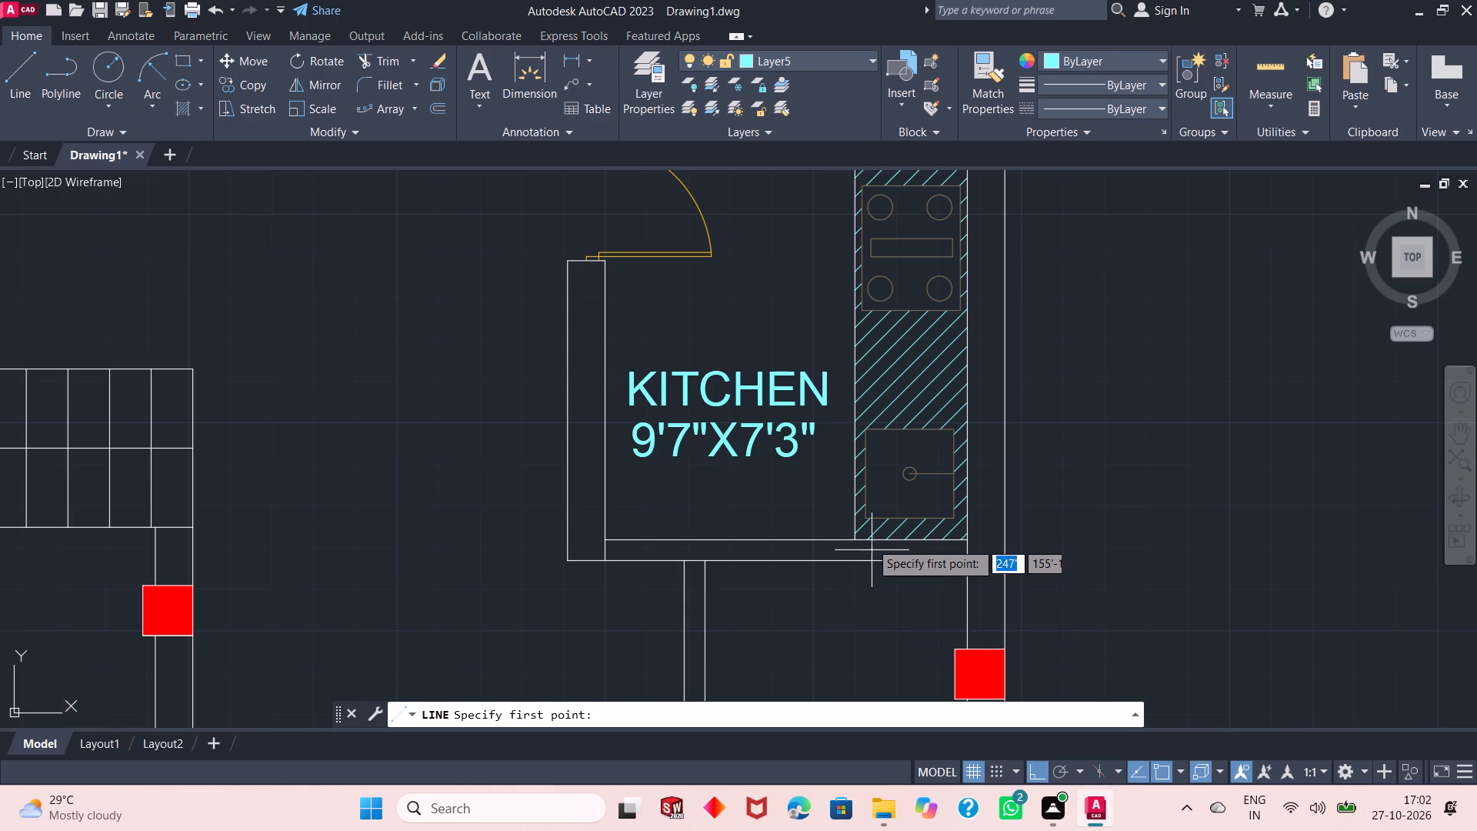
left_click_drag(858, 535, 862, 559)
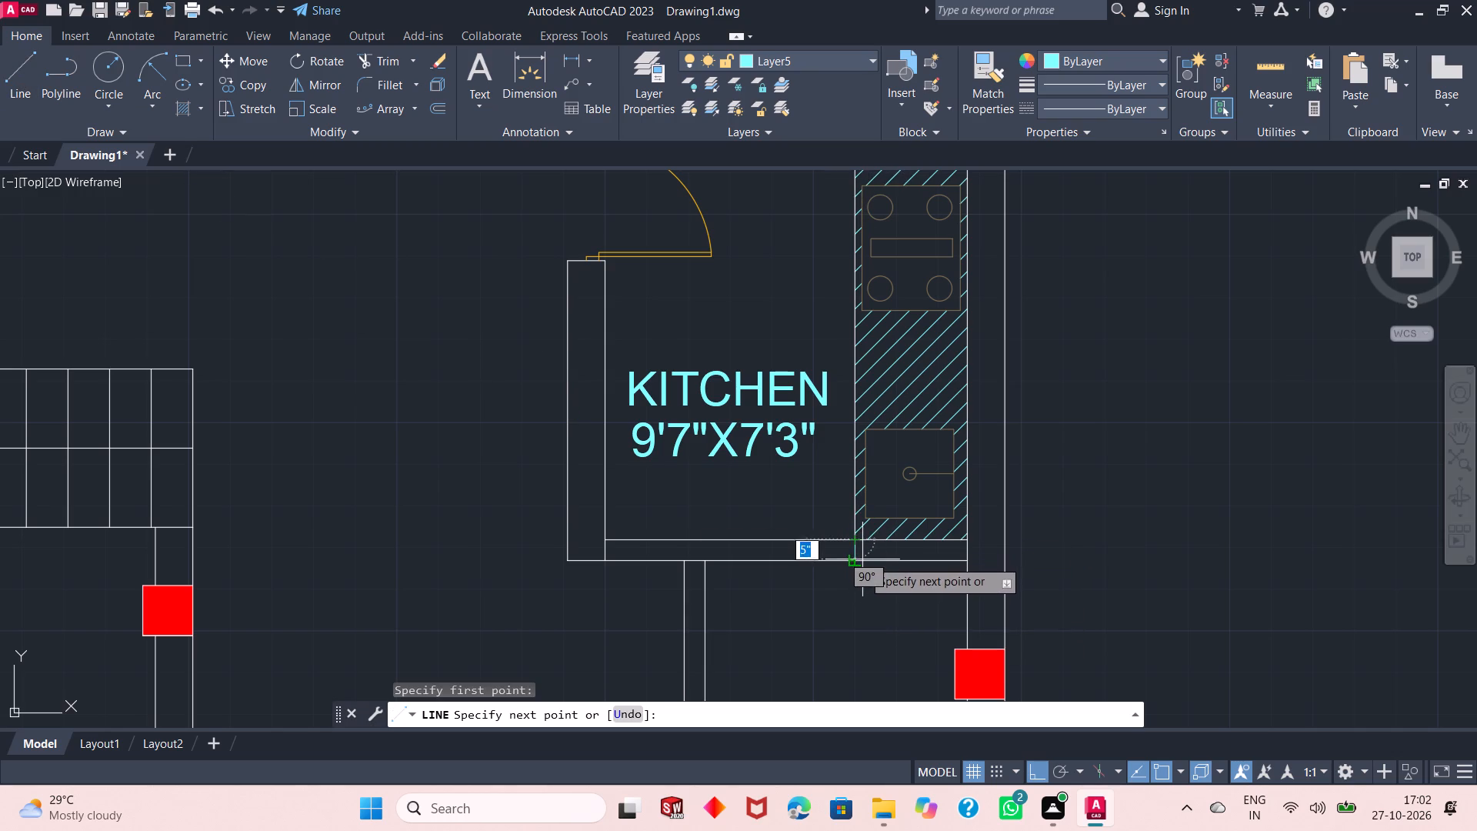
left_click(862, 559)
key("space")
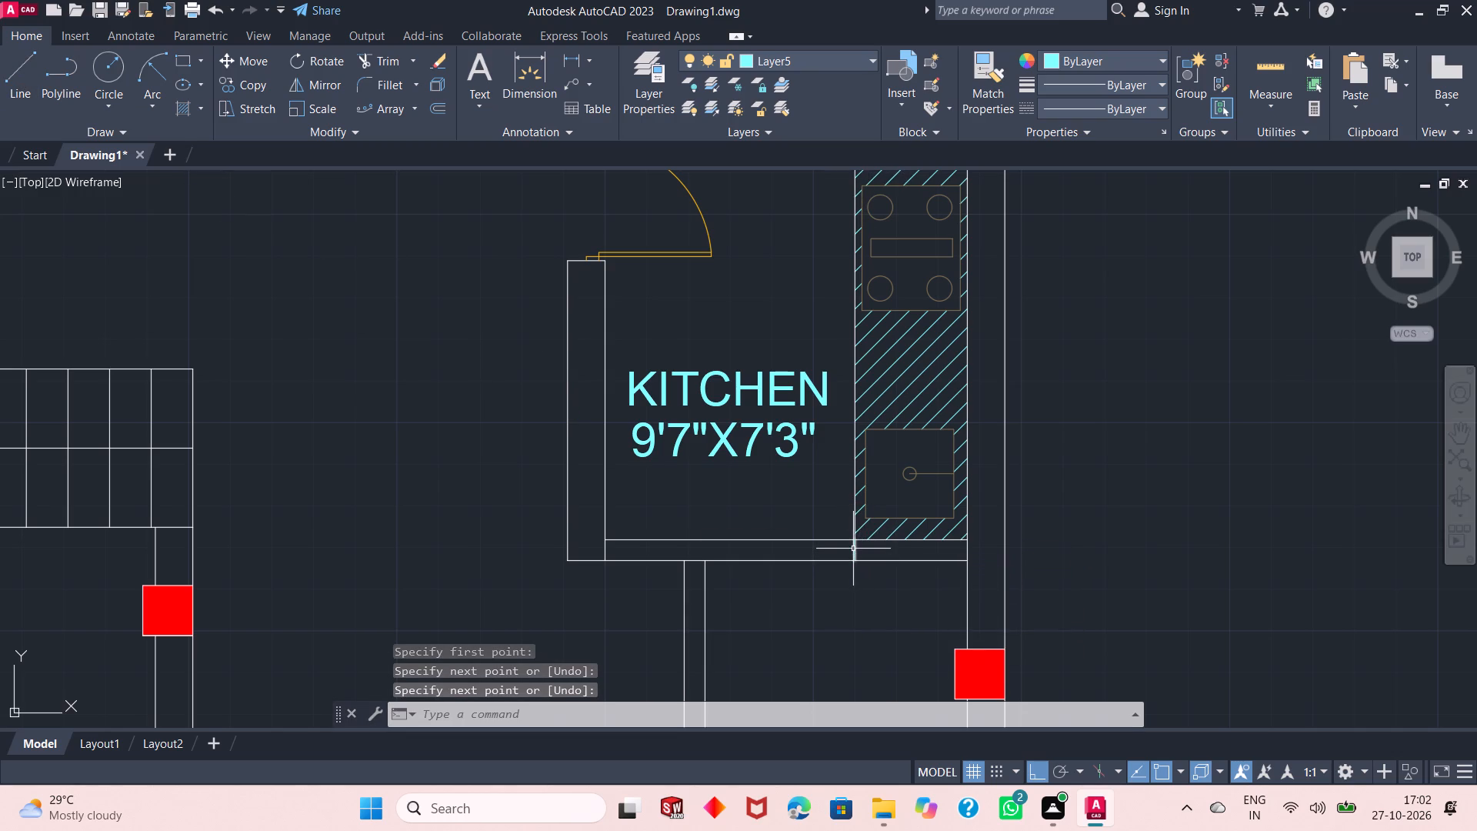
Offset the short line across the kitchen's garden-side wall by 3' away from the counter, using the Through option.
left_click_drag(438, 112, 438, 149)
left_click_drag(438, 149, 450, 289)
left_click(435, 111)
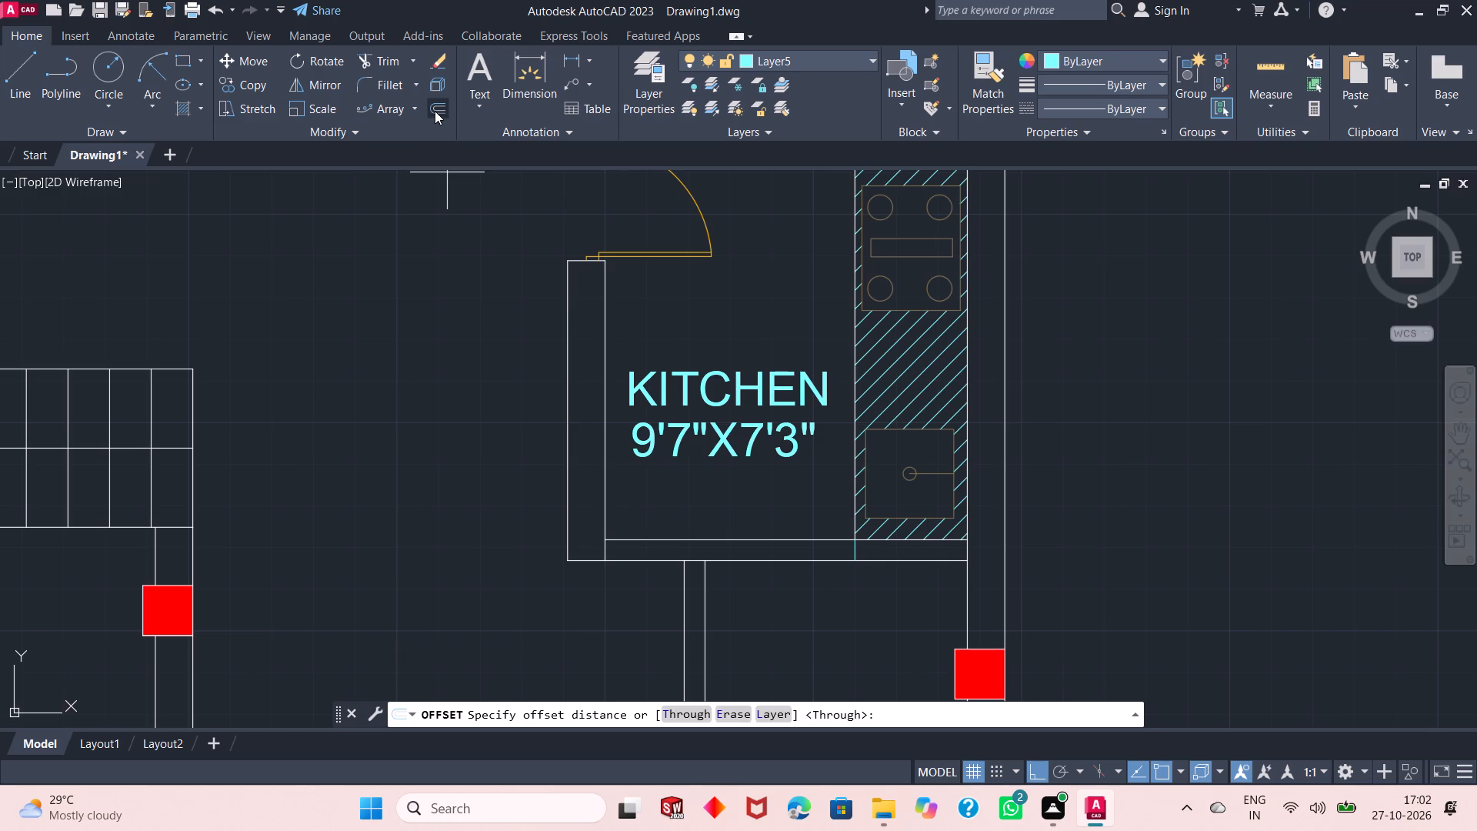
right_click(395, 270)
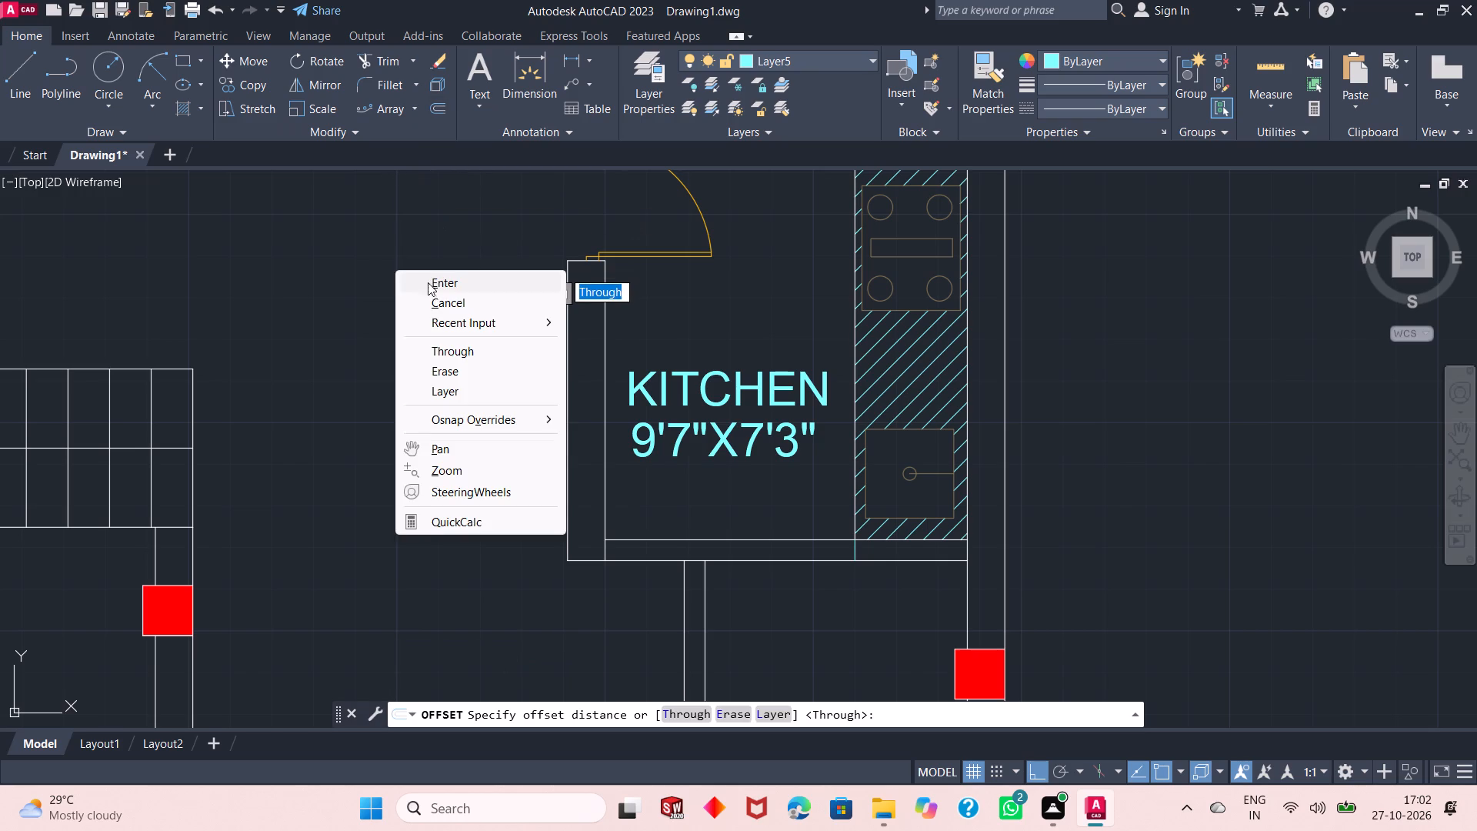
left_click(500, 278)
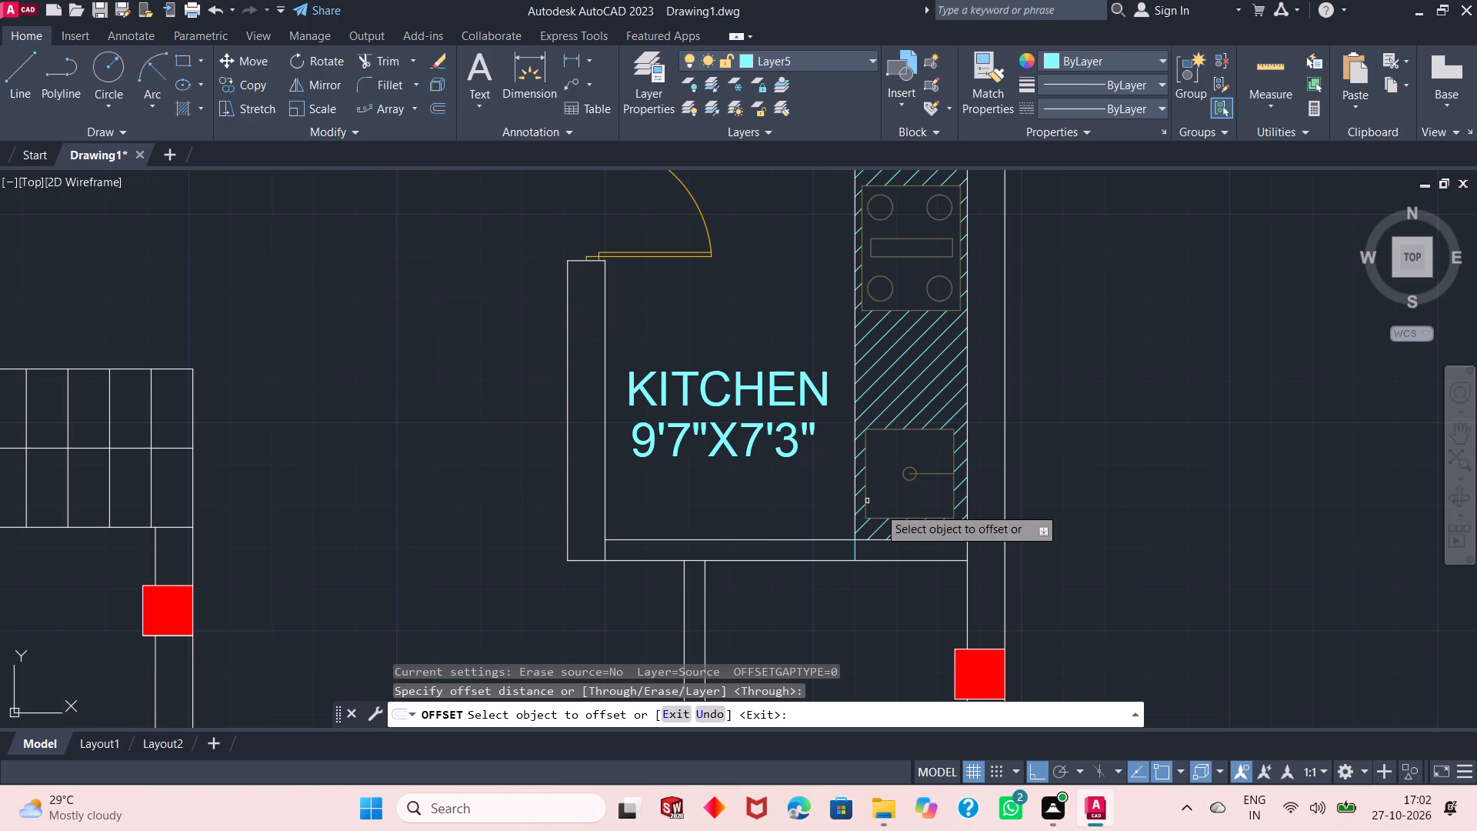
left_click(855, 548)
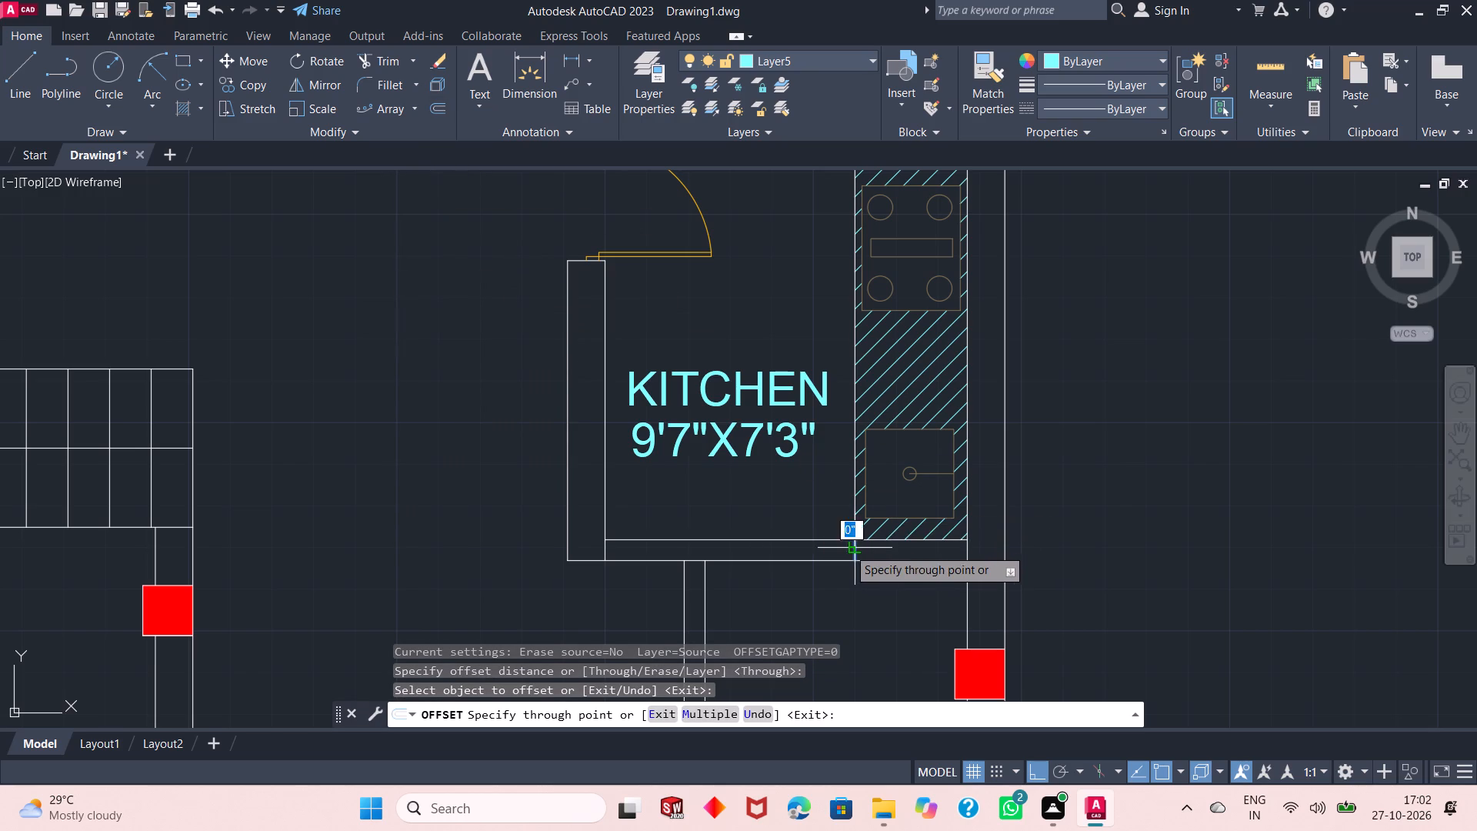
type("3'")
key("Return")
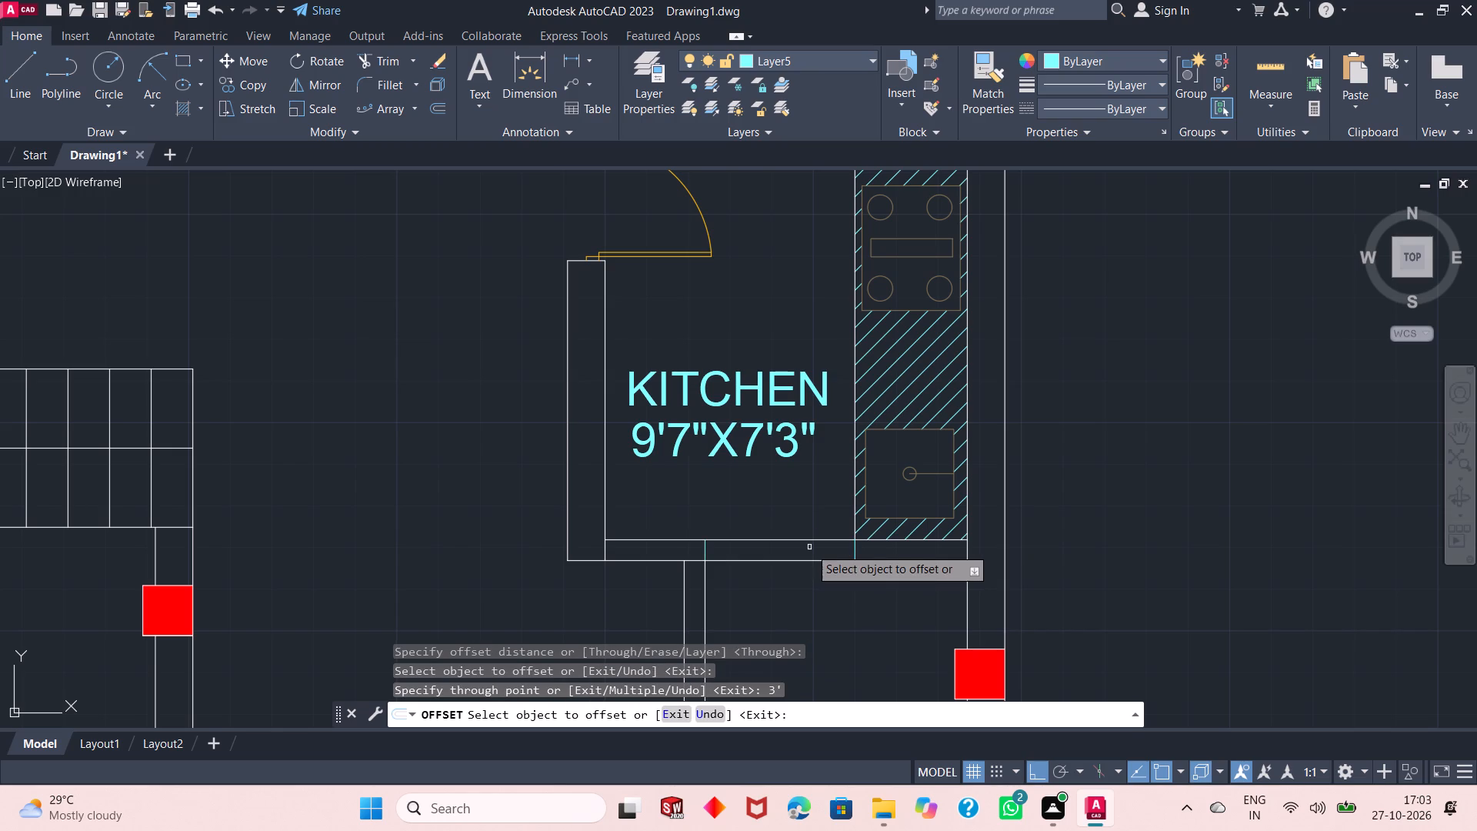
key("Return")
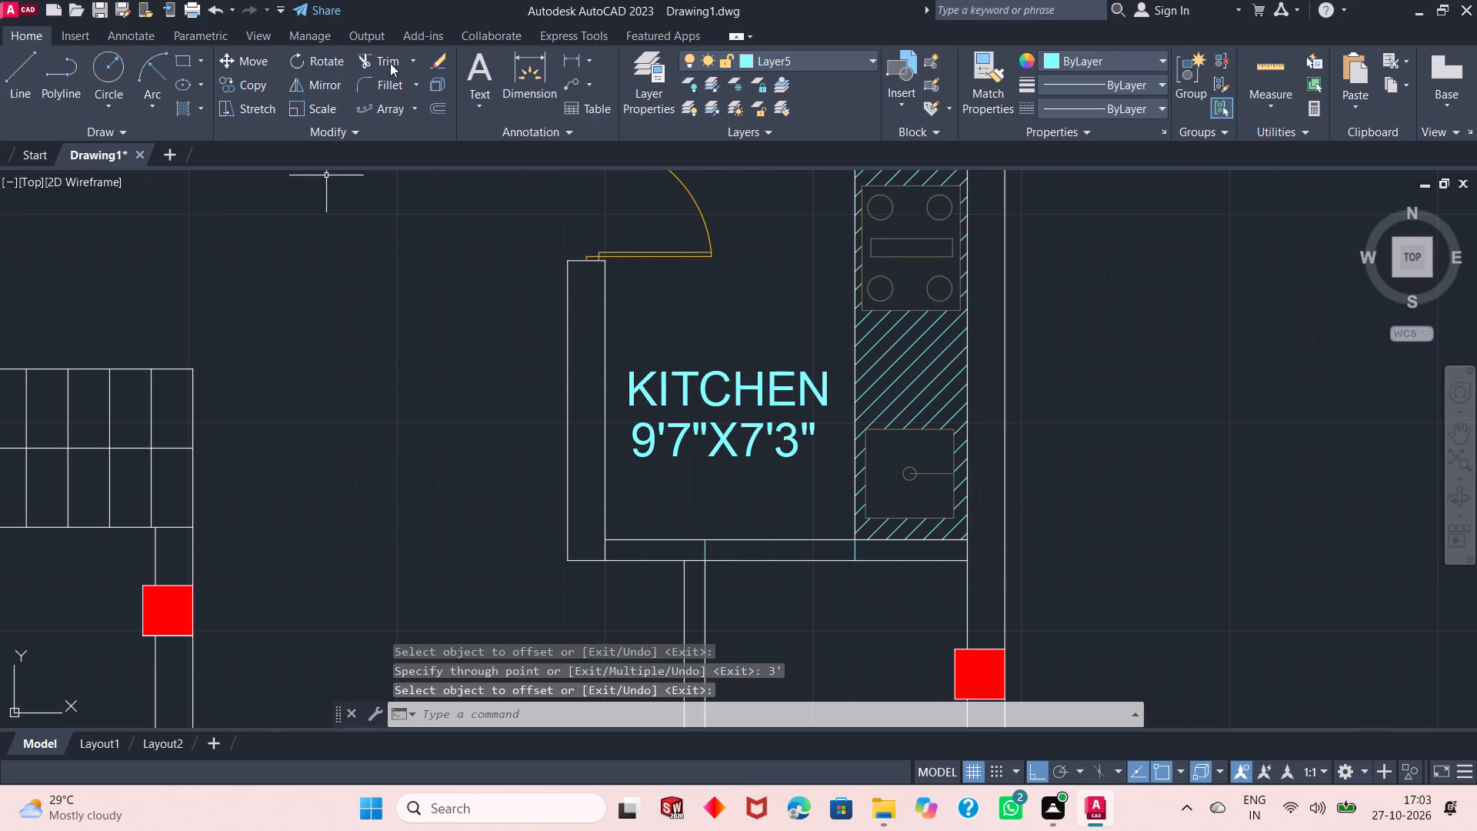
Fill the 3' wall section between the two short lines below the kitchen with a Solid ByLayer hatch.
type("H")
key("space")
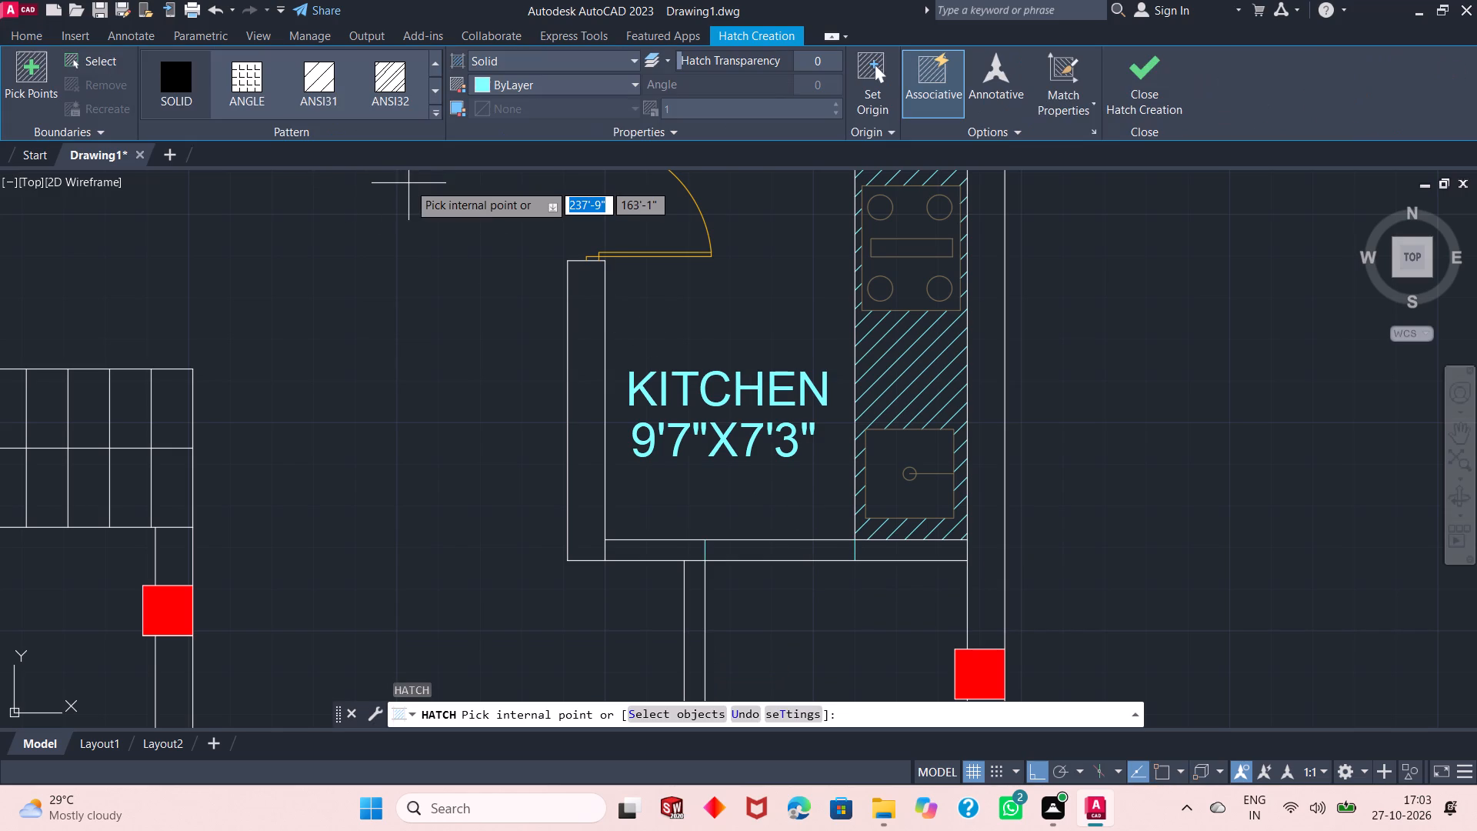
left_click(791, 552)
key("Return")
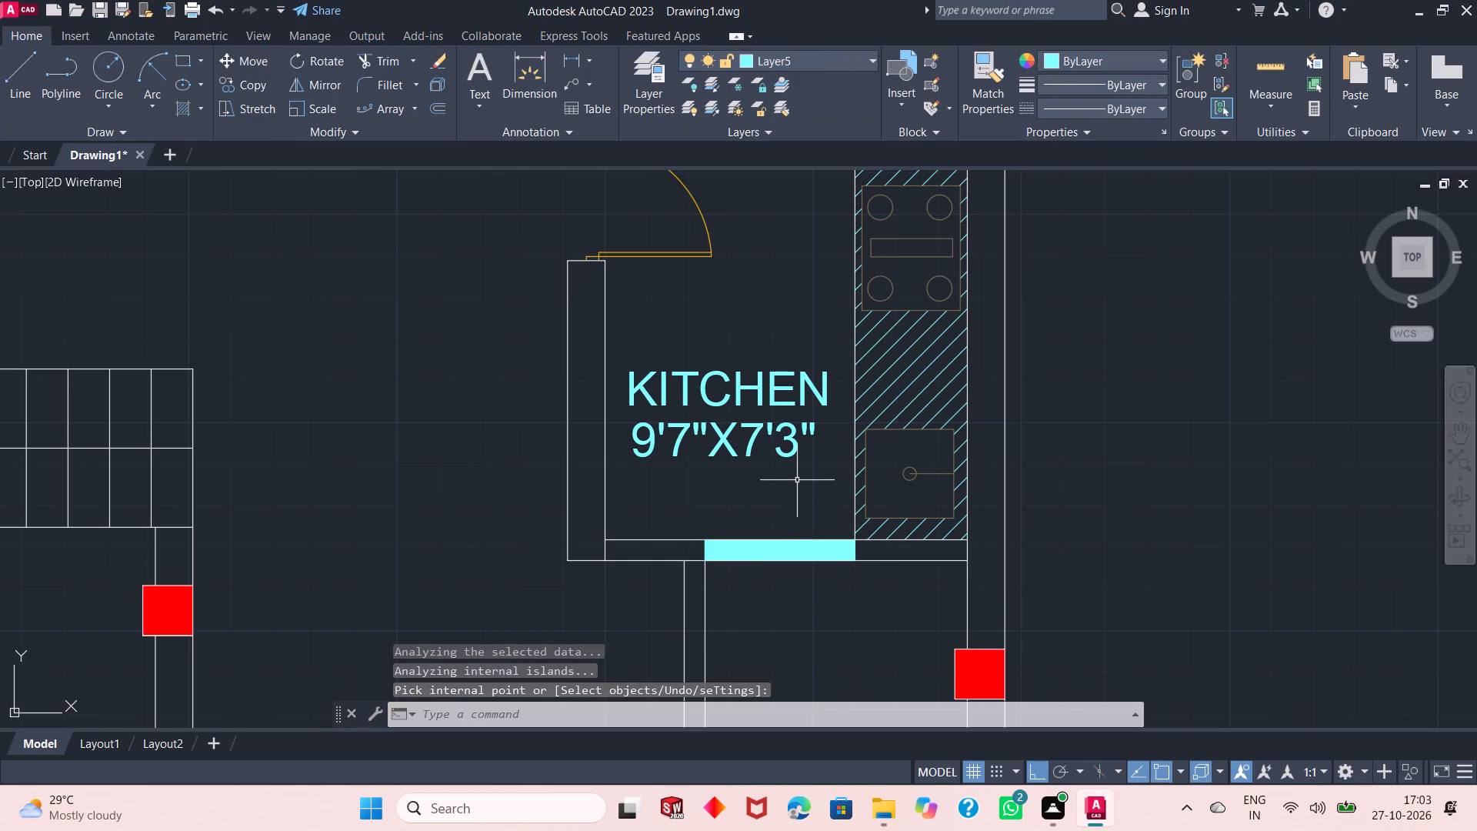
Define a TOILET attribute tag with 5" text height and place it in the upper toilet between the bedrooms, below the WC.
scroll(797, 480, "down", 2, "ctrl")
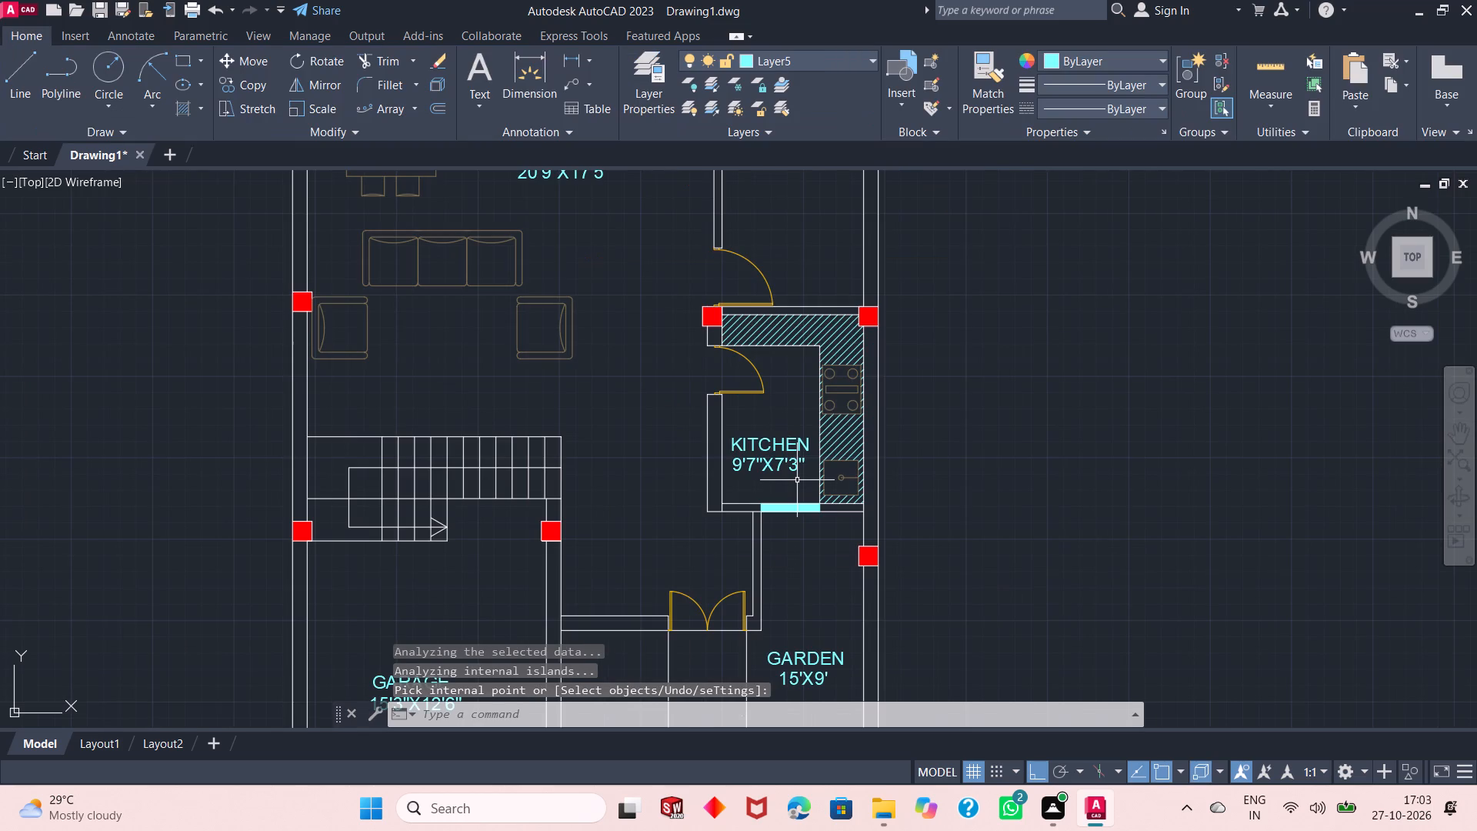
scroll(905, 540, "down", 1, "ctrl")
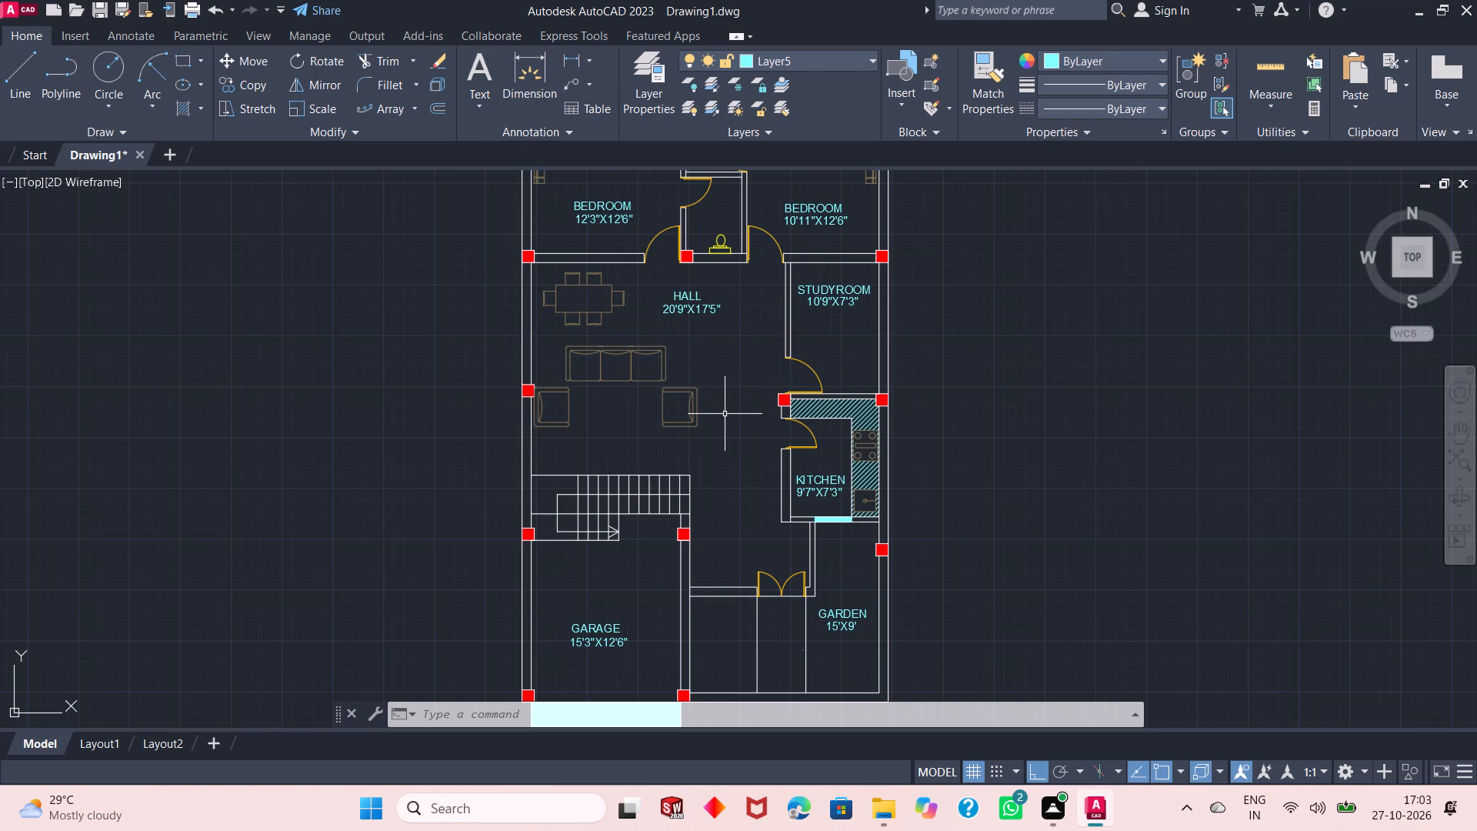
scroll(725, 414, "down", 1, "ctrl")
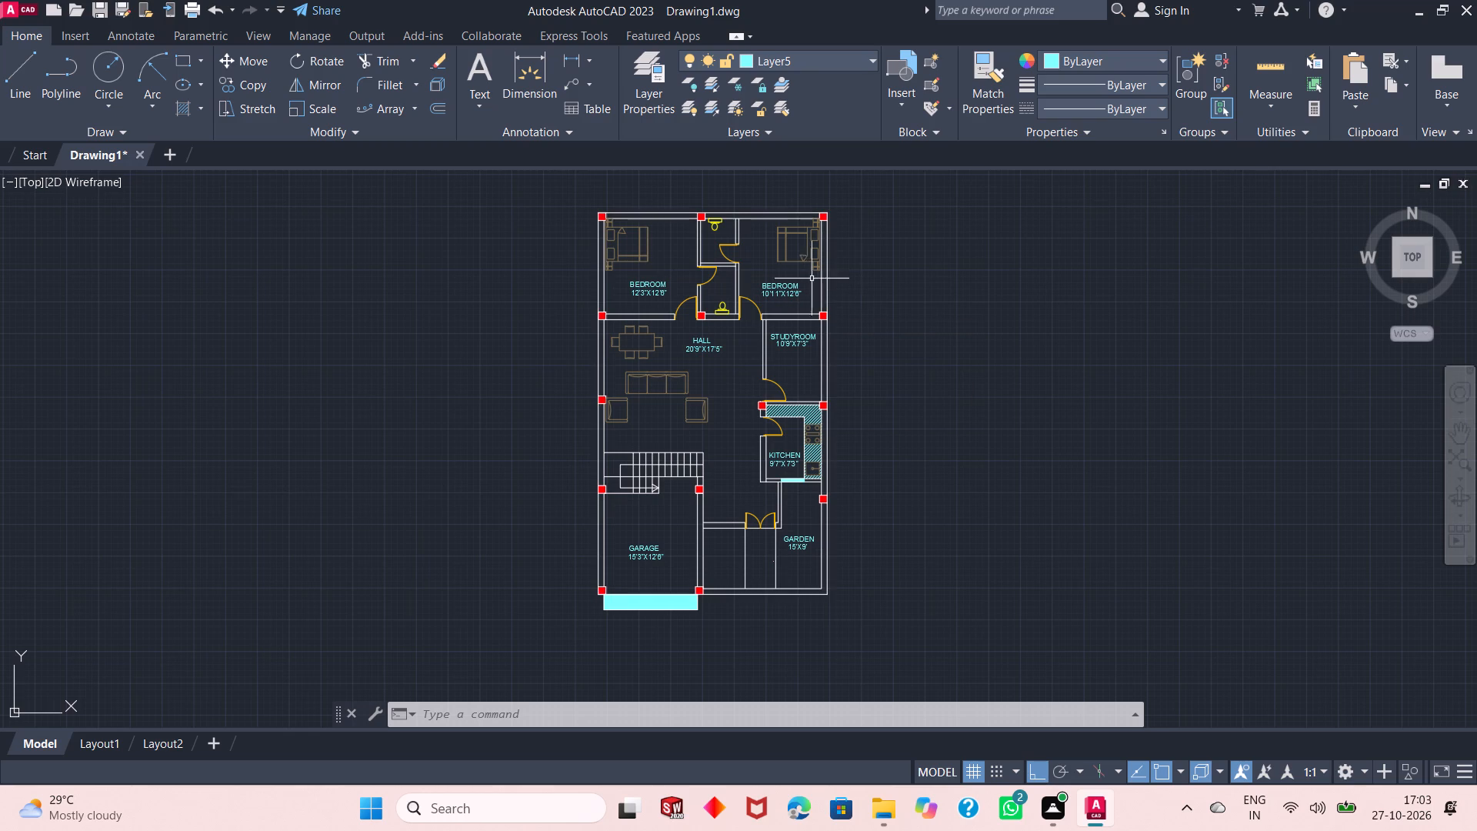
scroll(712, 245, "up", 3)
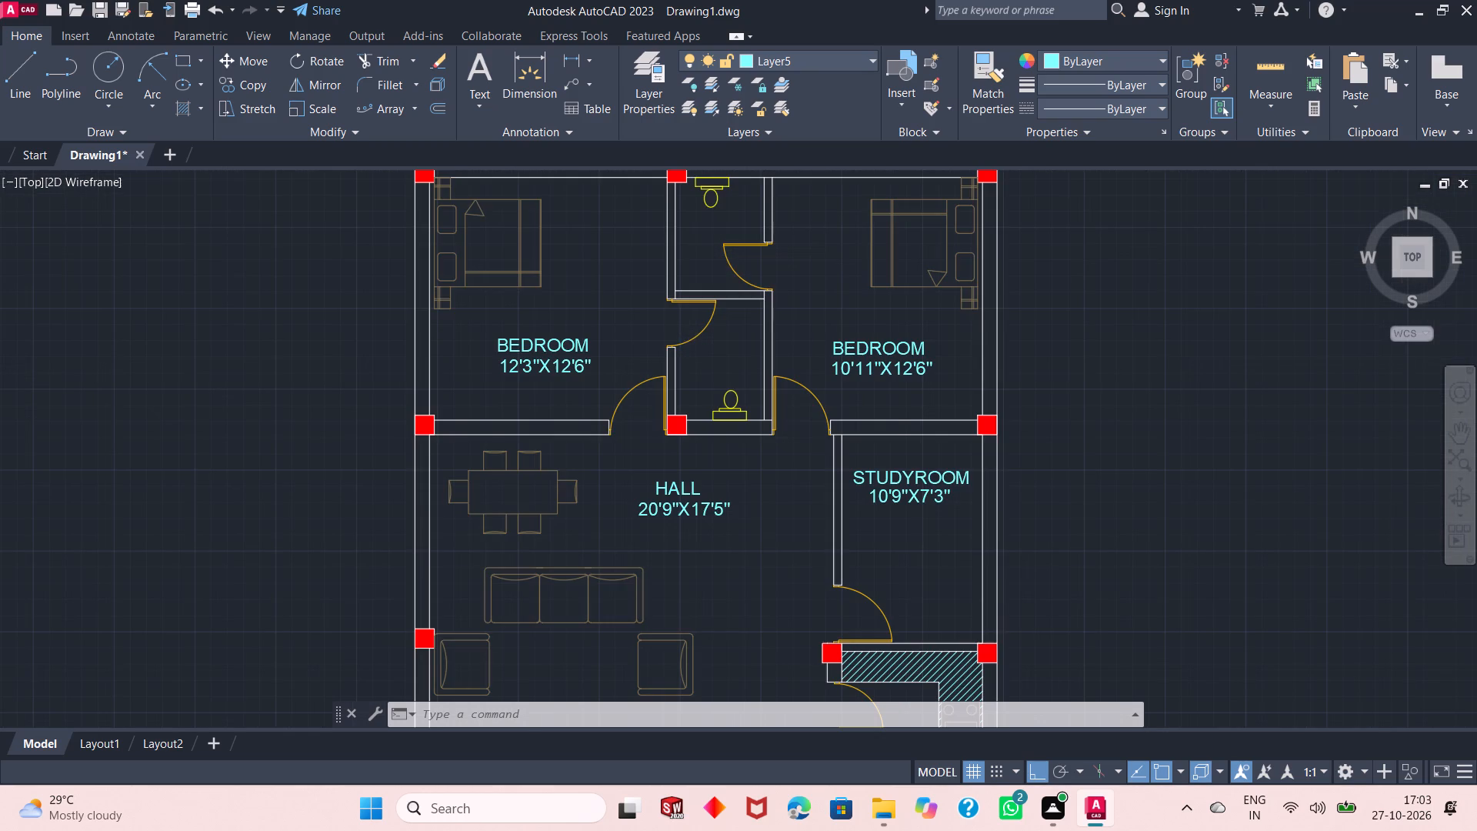
key("space")
key("Escape")
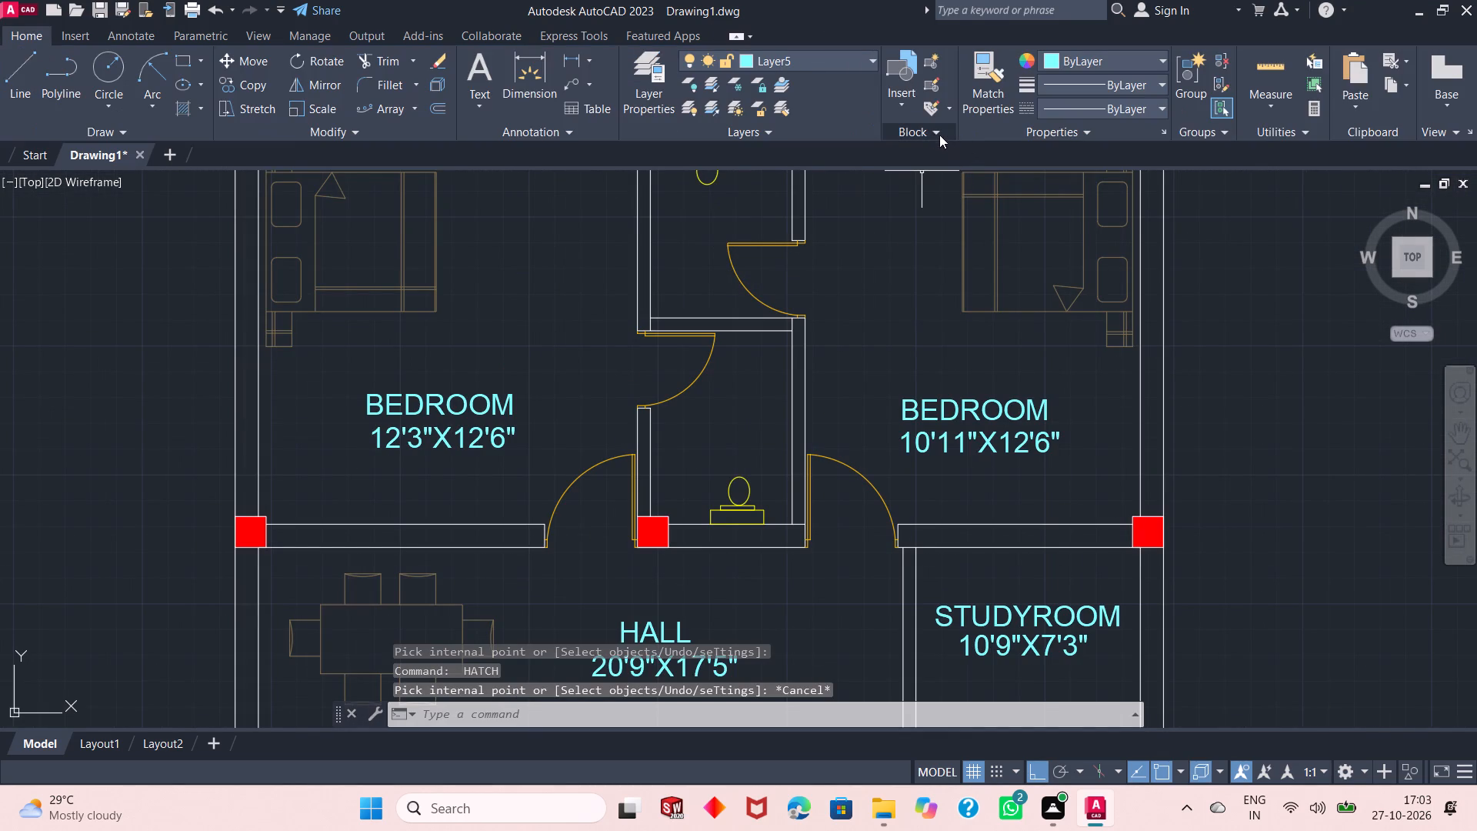
left_click(928, 132)
left_click(890, 149)
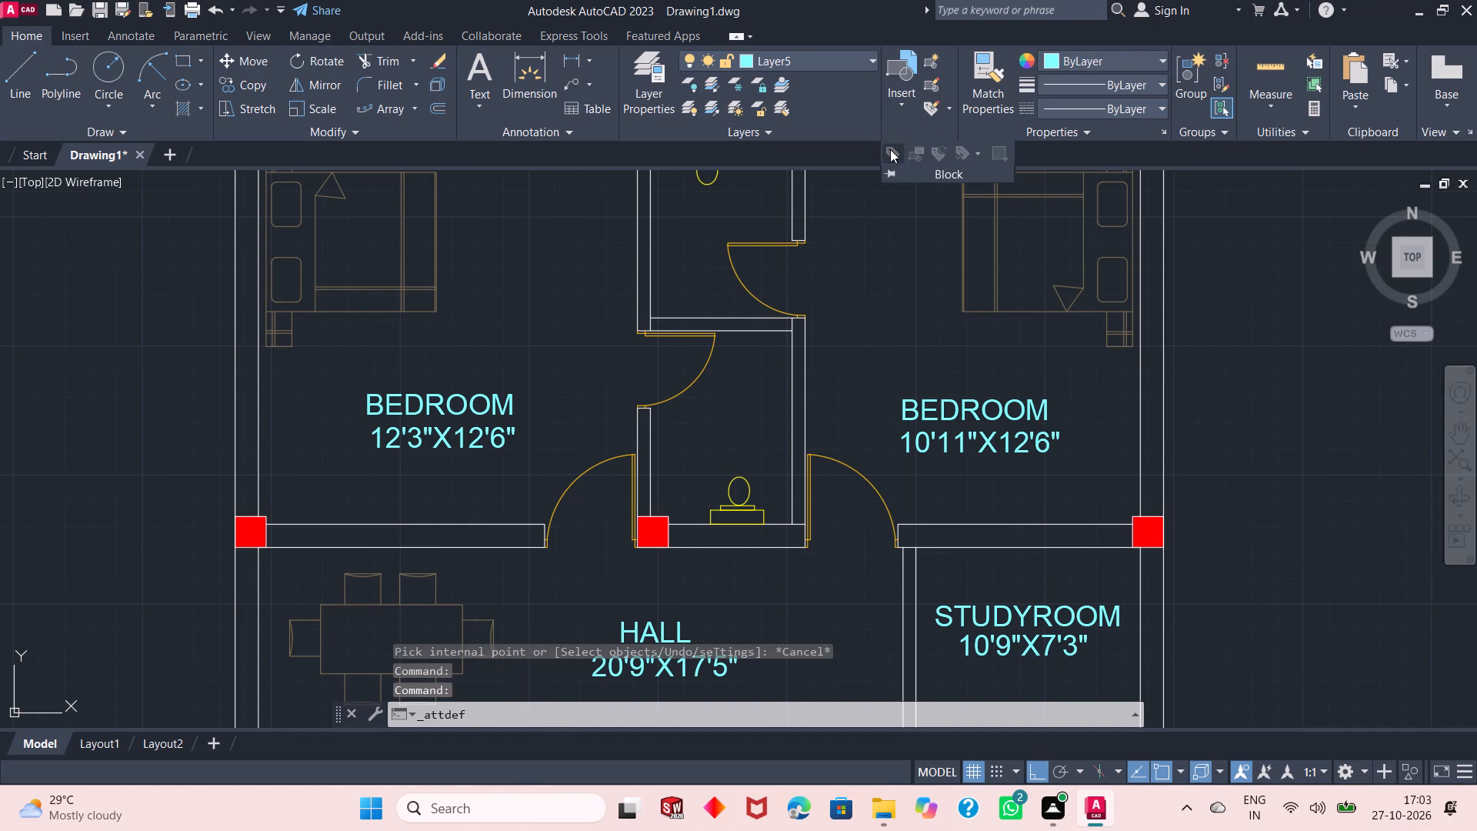
type("TOIL")
type("ET")
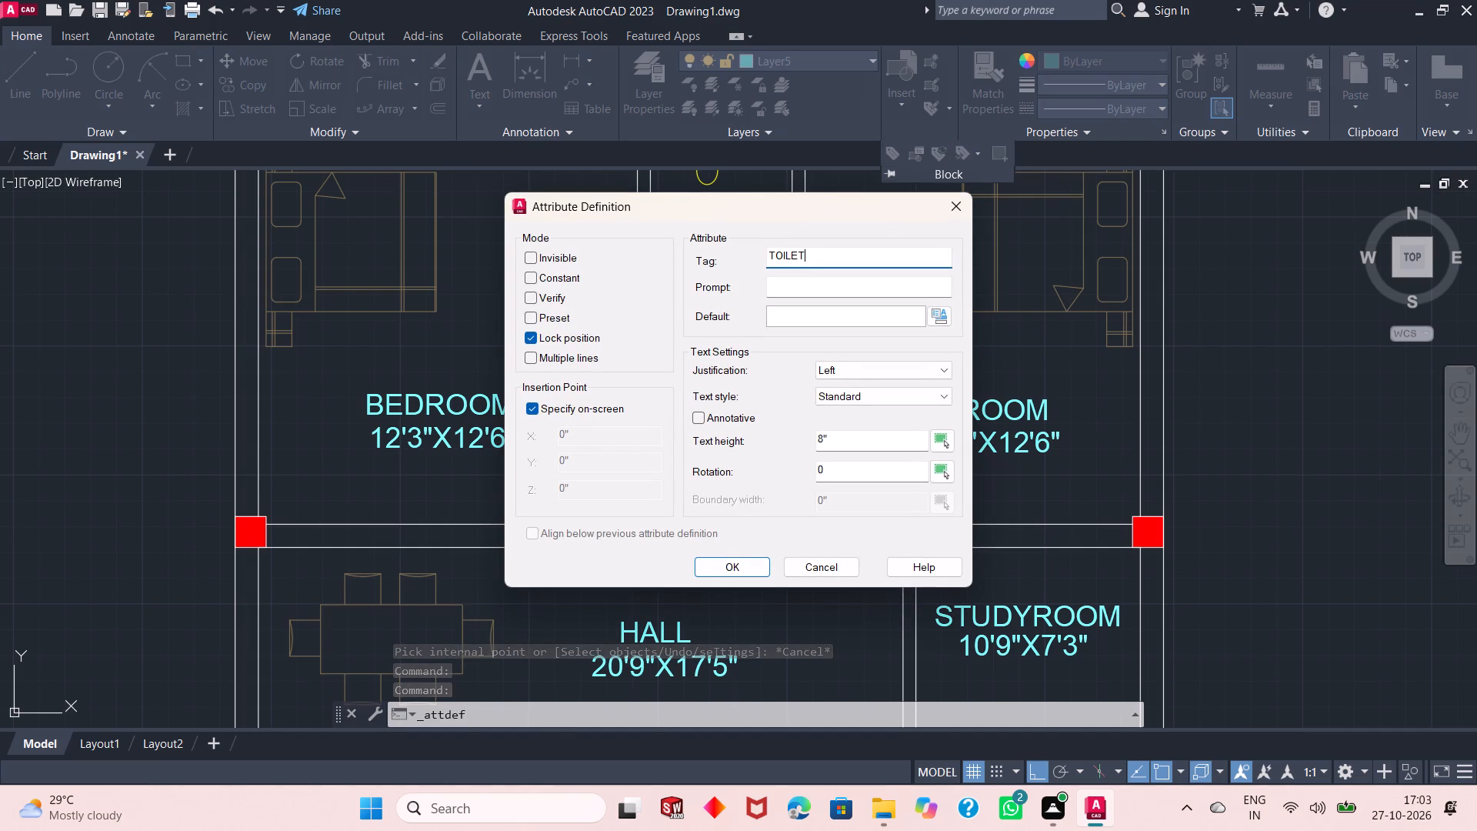
left_click(849, 432)
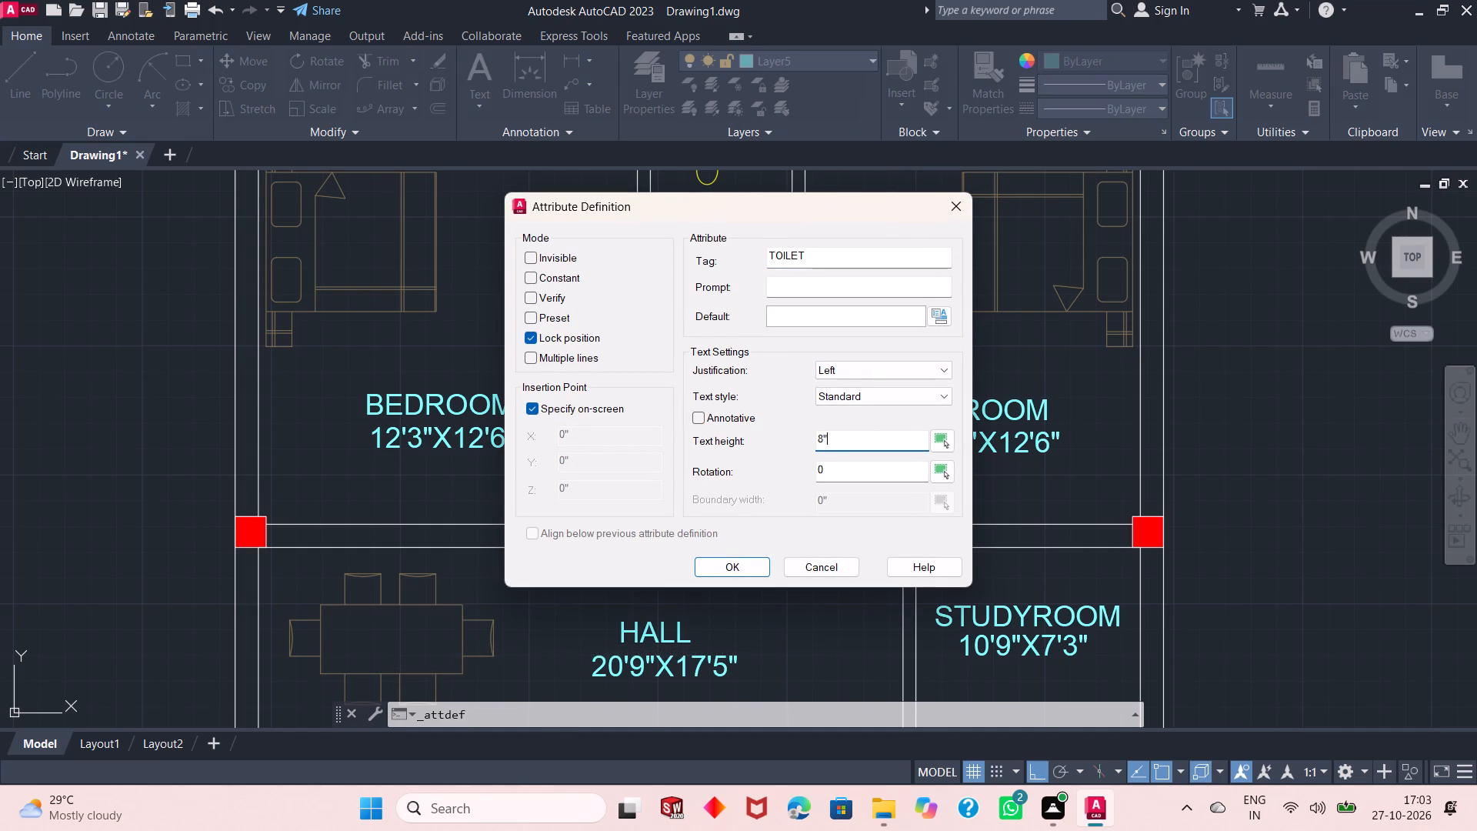
key("BackSpace")
key("BackSpace")
key("BackSpace")
key("5")
key("shift+quotedbl")
key("Return")
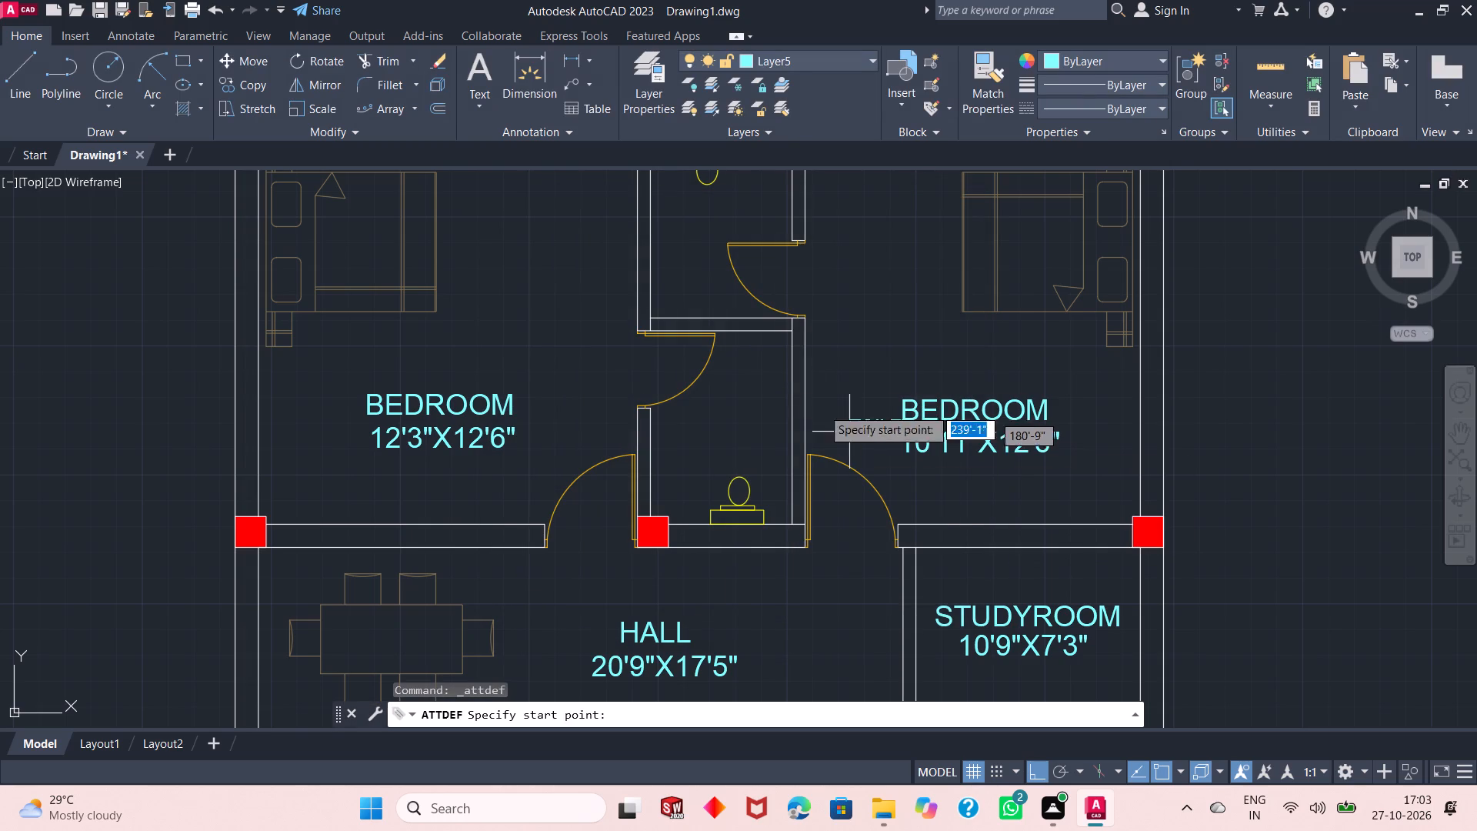
left_click(665, 219)
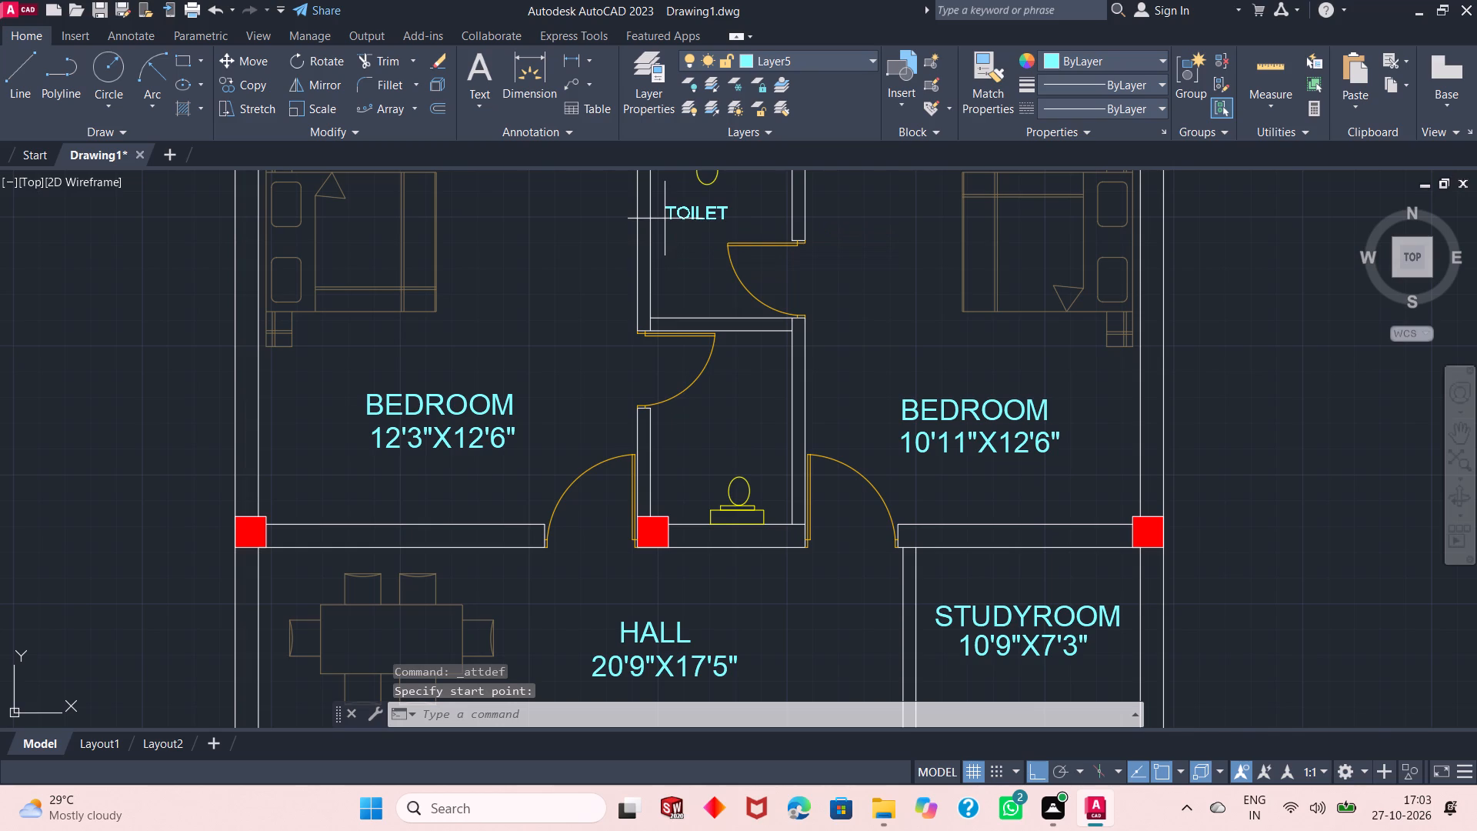
Add the size label 4'7"X5'10" as an attribute tag directly beneath the upper toilet's TOILET label.
key("Return")
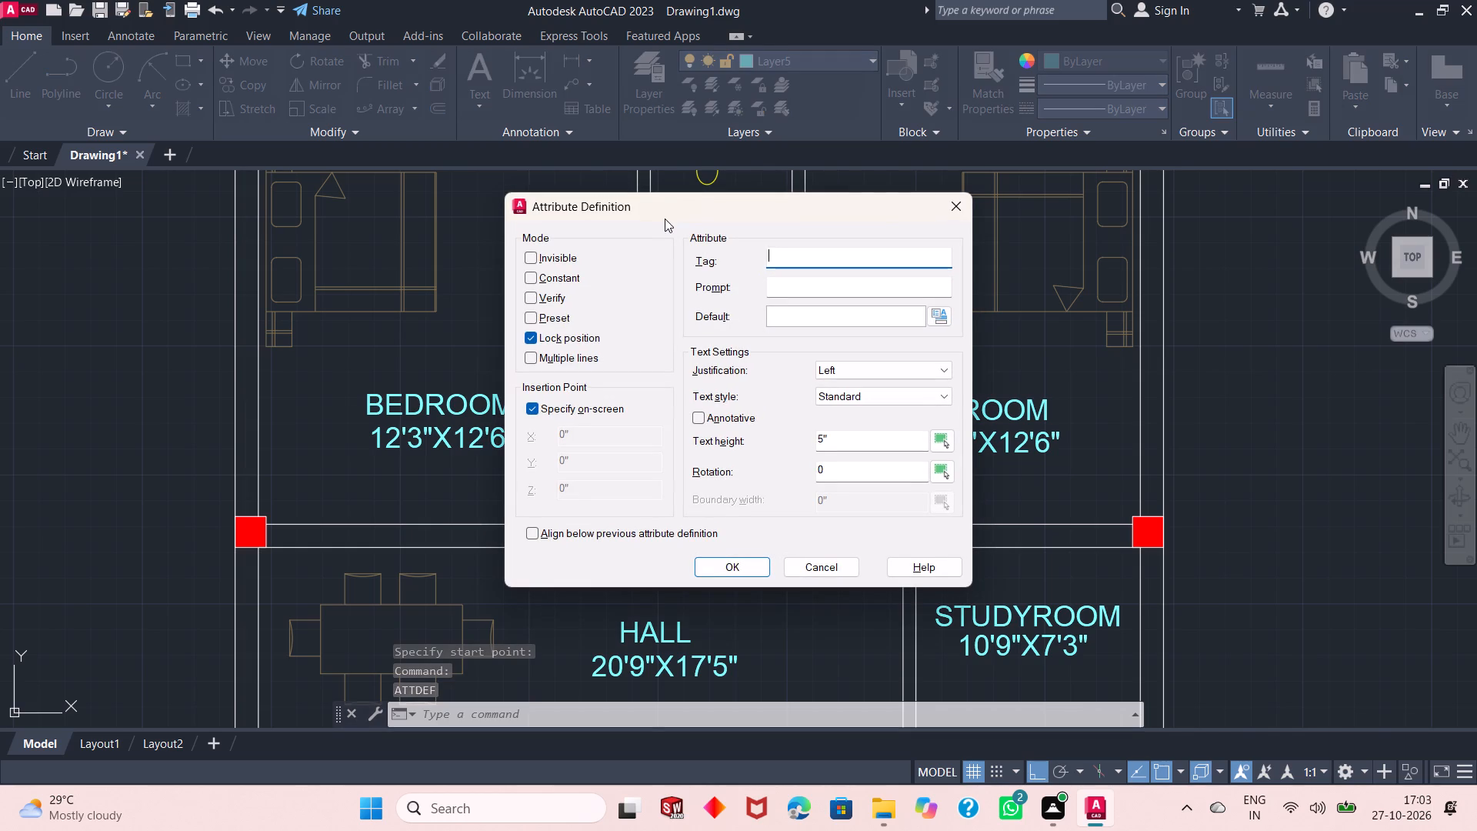
type("4'7\"")
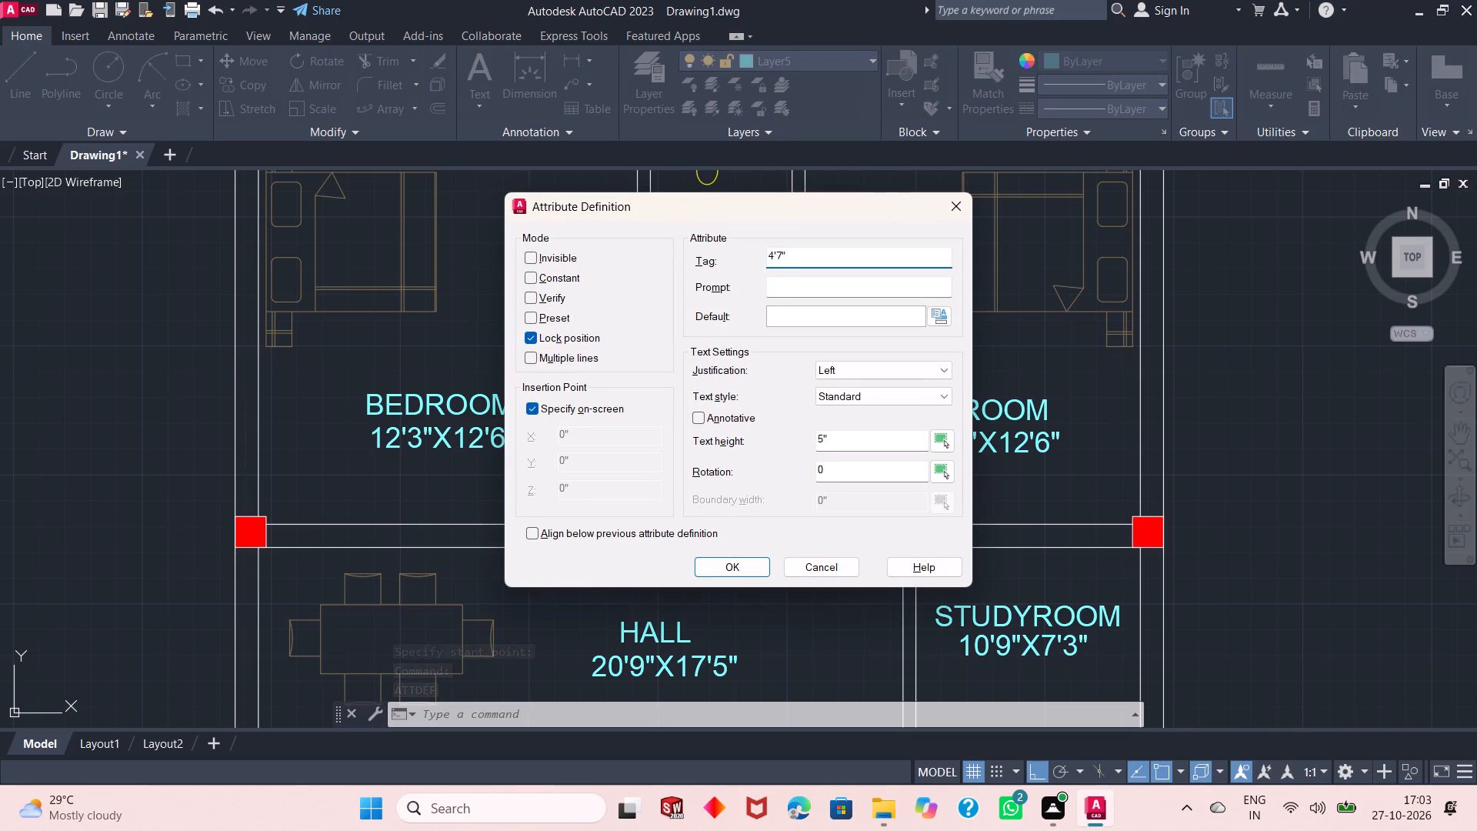
key("x")
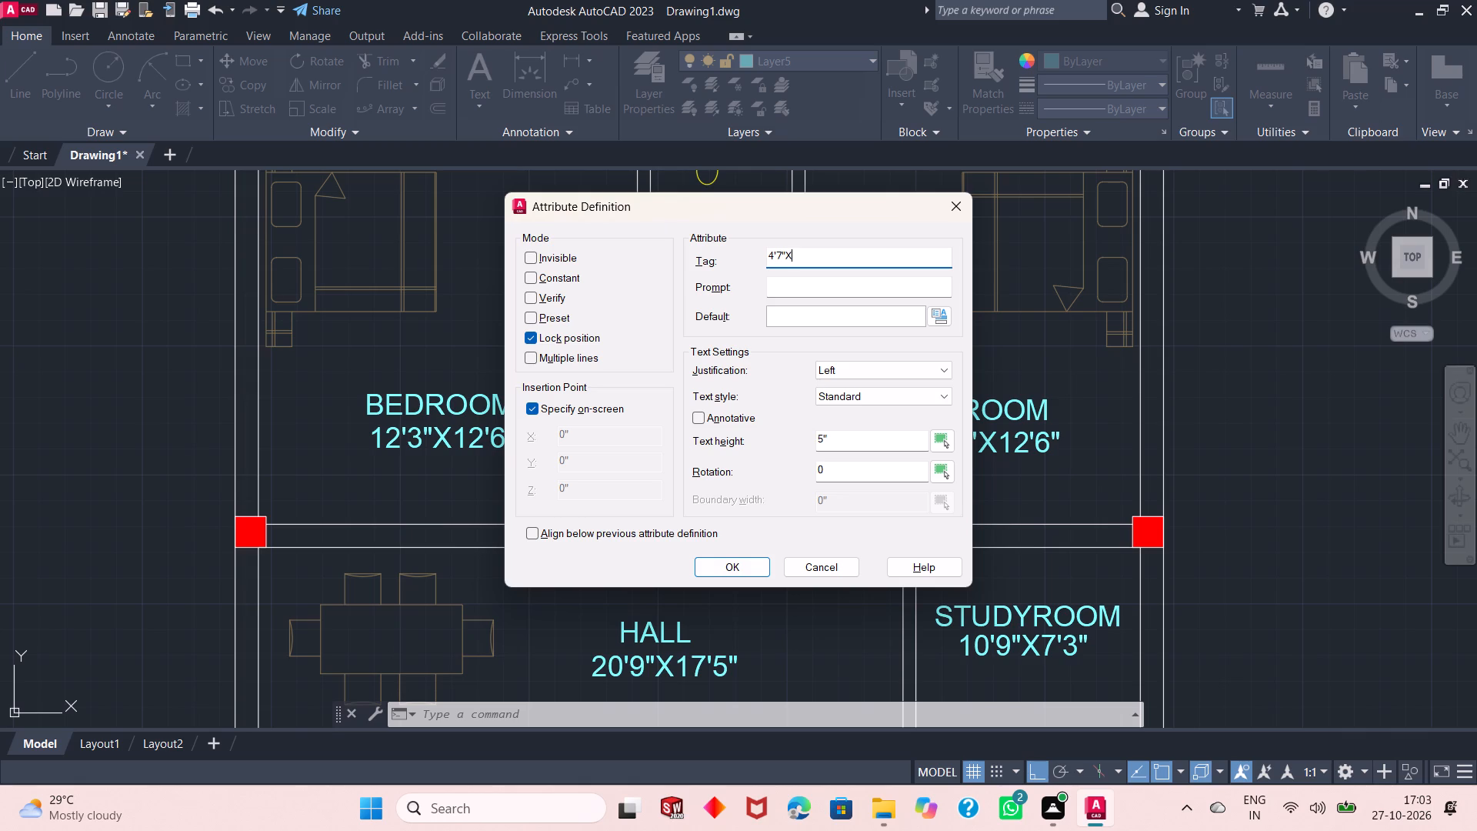
type("5'10\"")
key("Return")
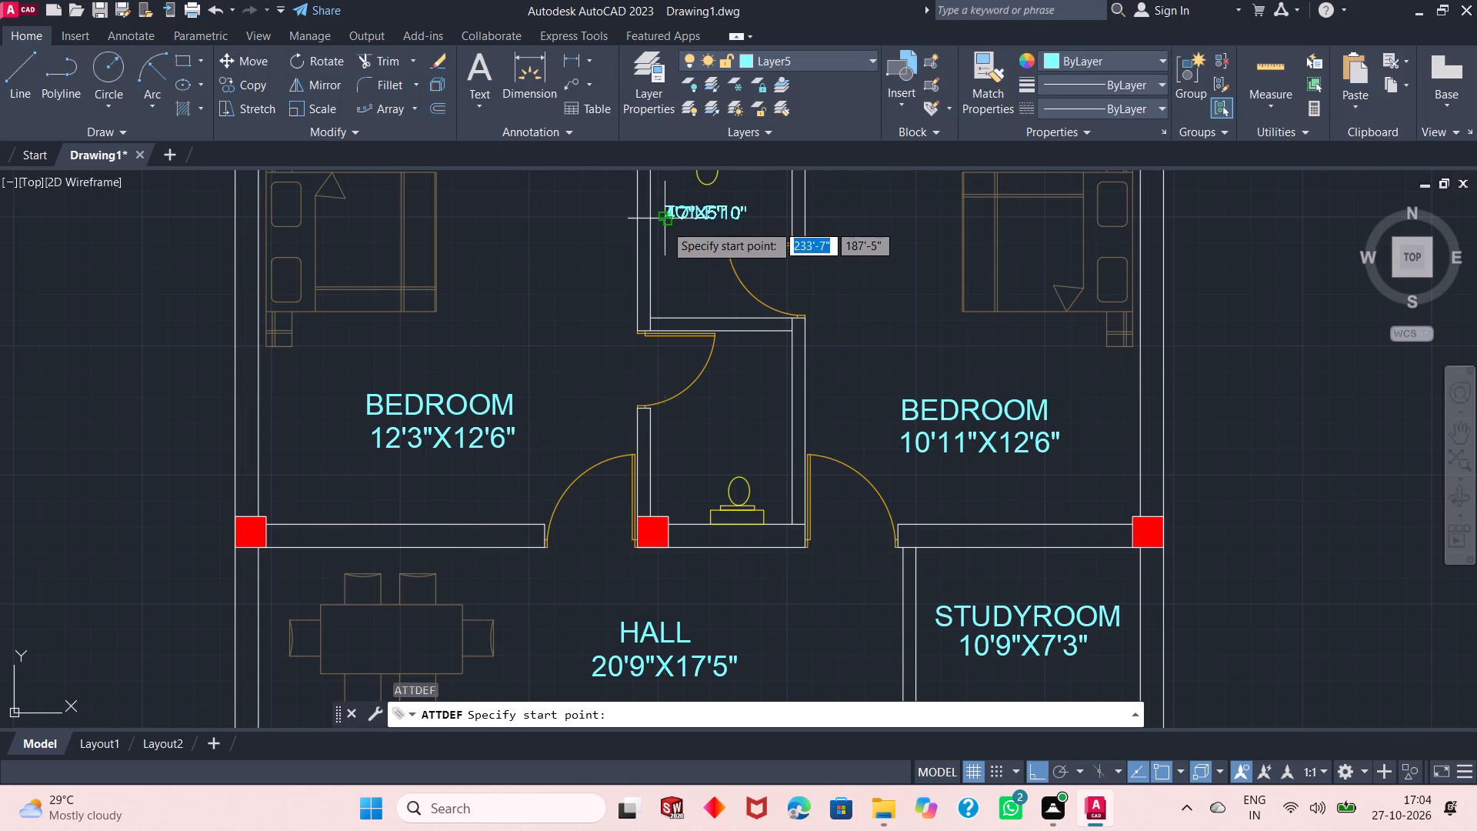
scroll(665, 242, "up", 2, "ctrl")
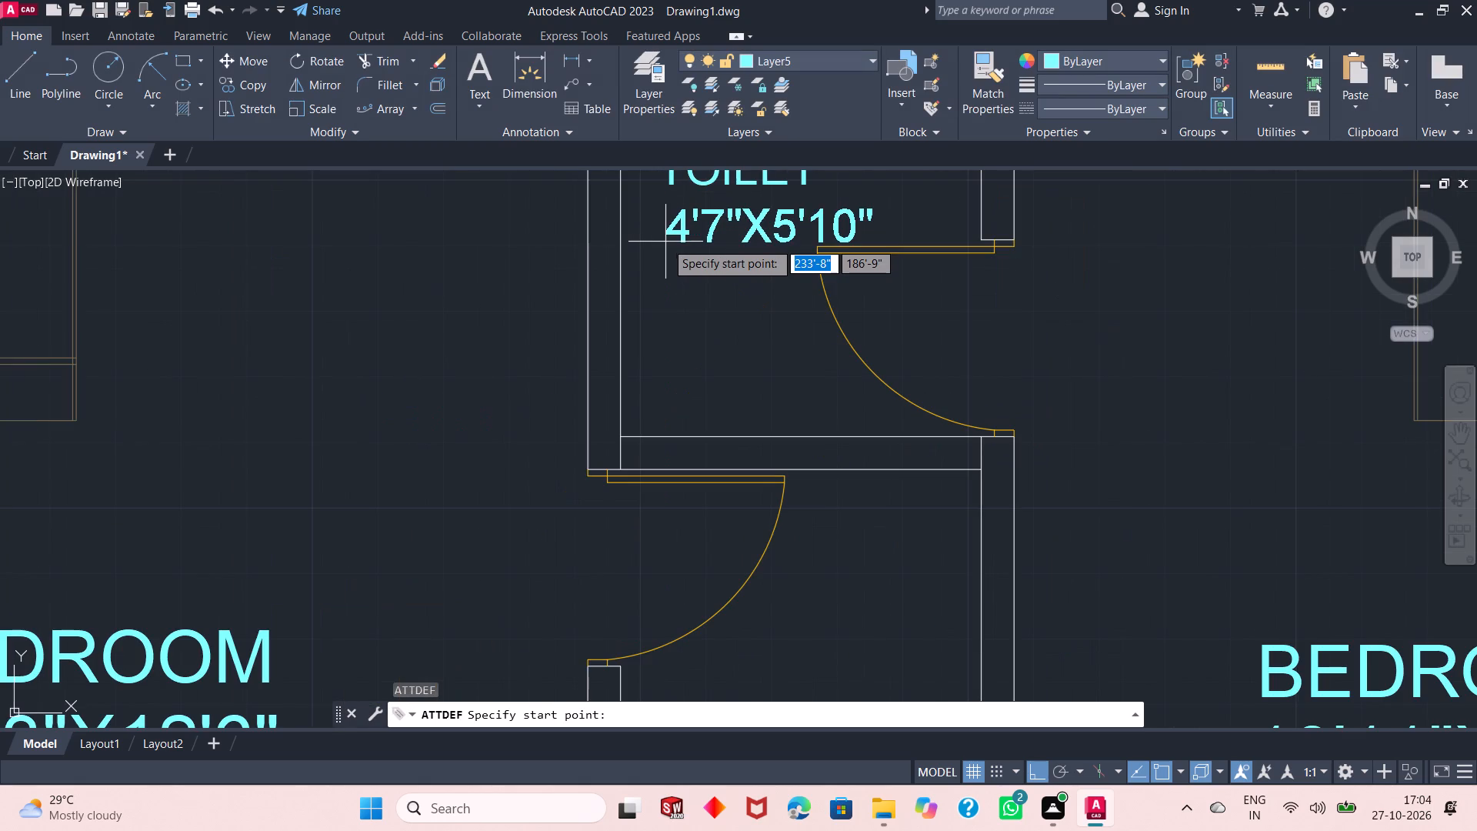
left_click(642, 237)
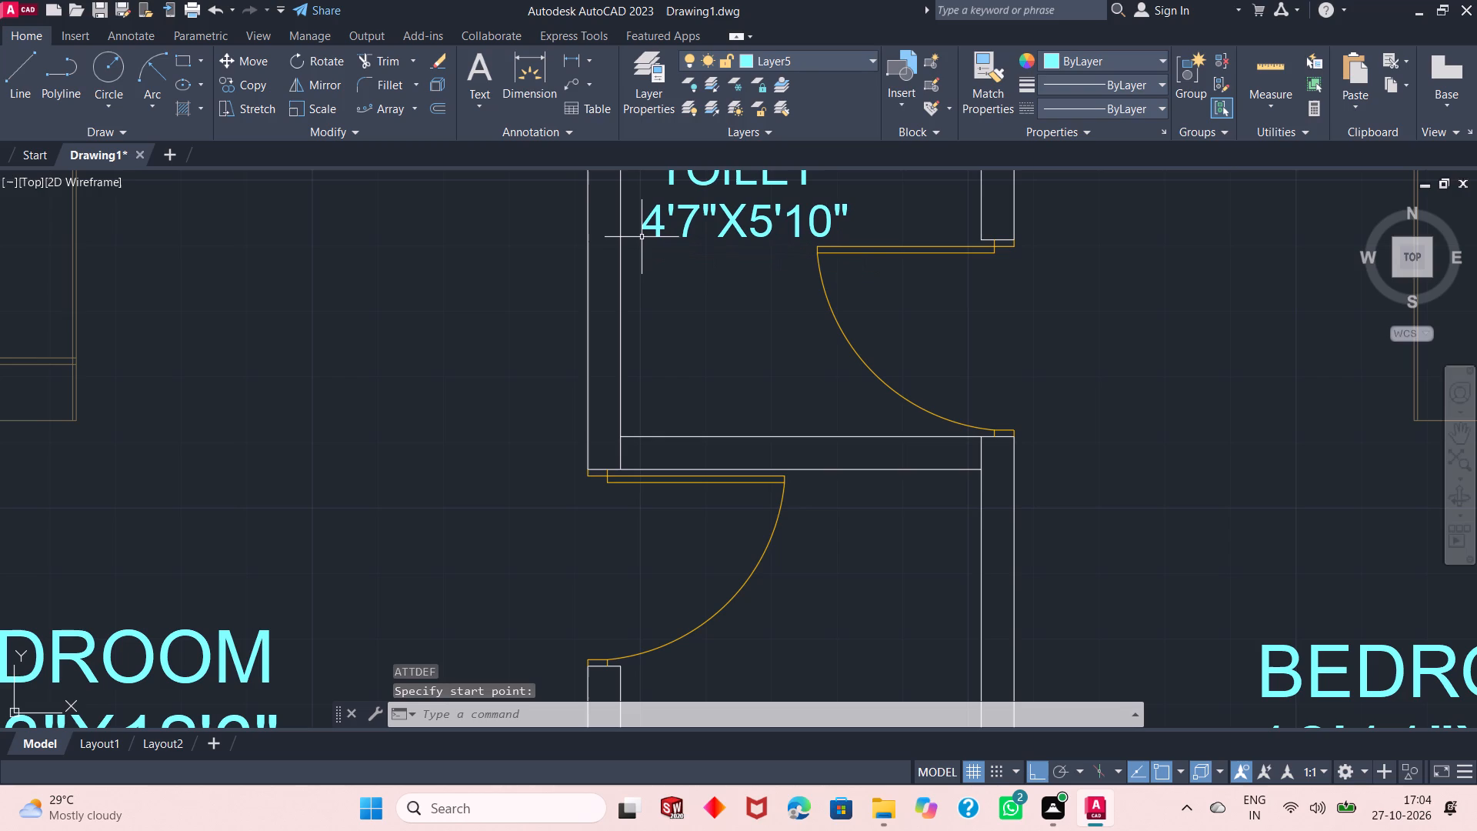
Place another TOILET attribute tag with 5" text height in the lower toilet, above its WC.
key("Return")
type("TOIL")
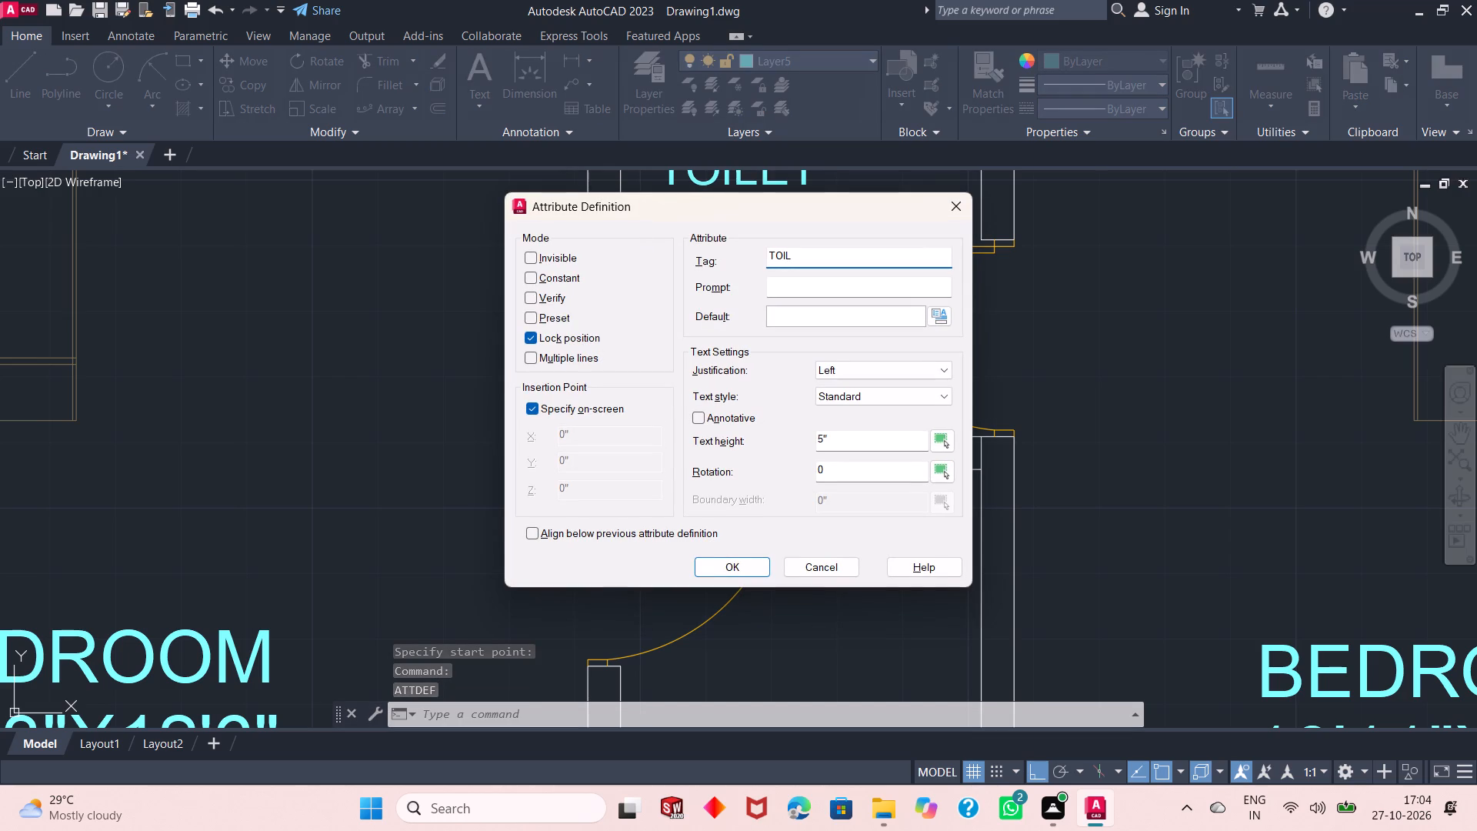
type("ET")
key("Return")
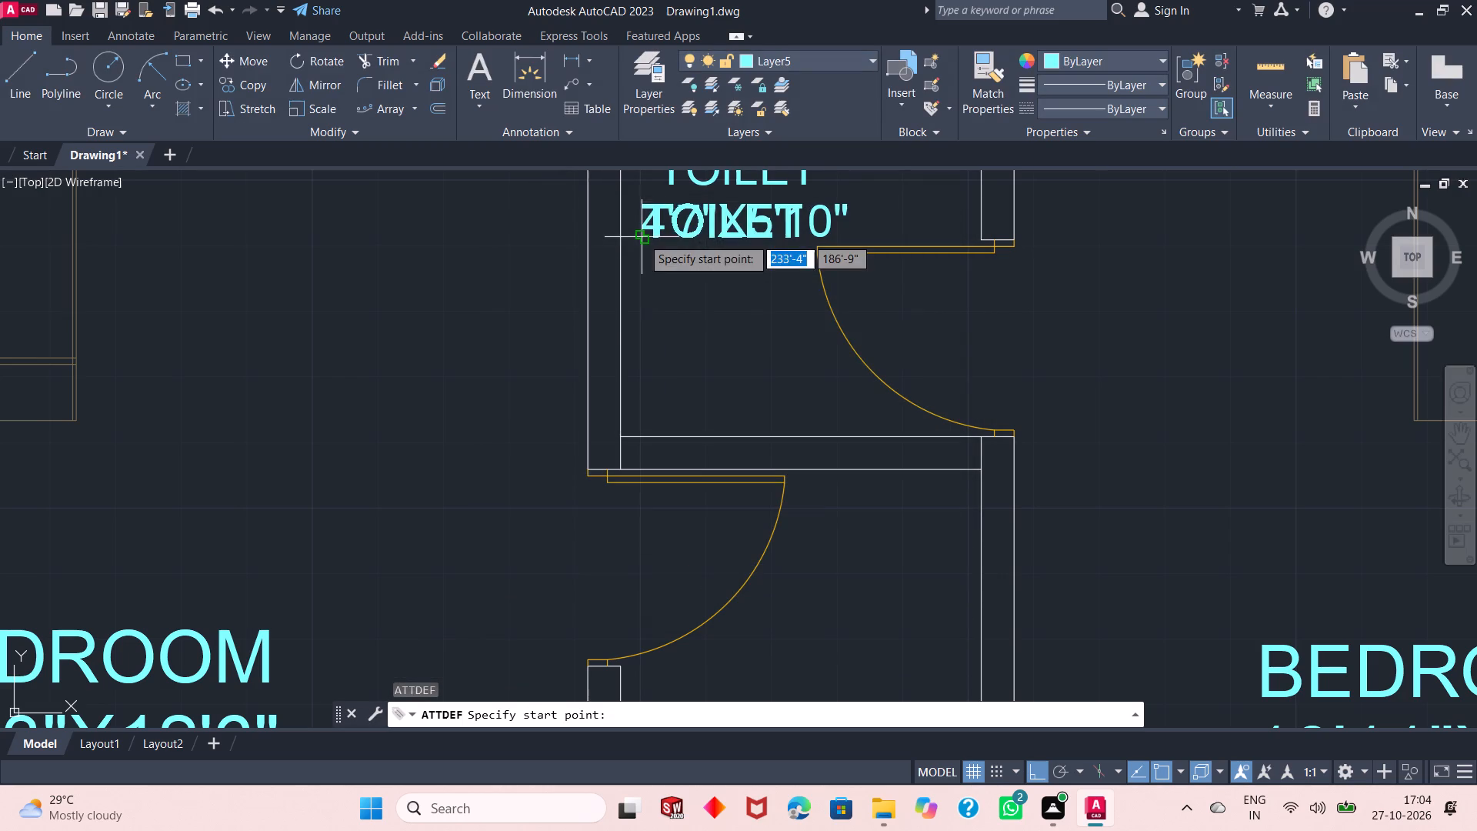
scroll(640, 332, "down", 1, "ctrl")
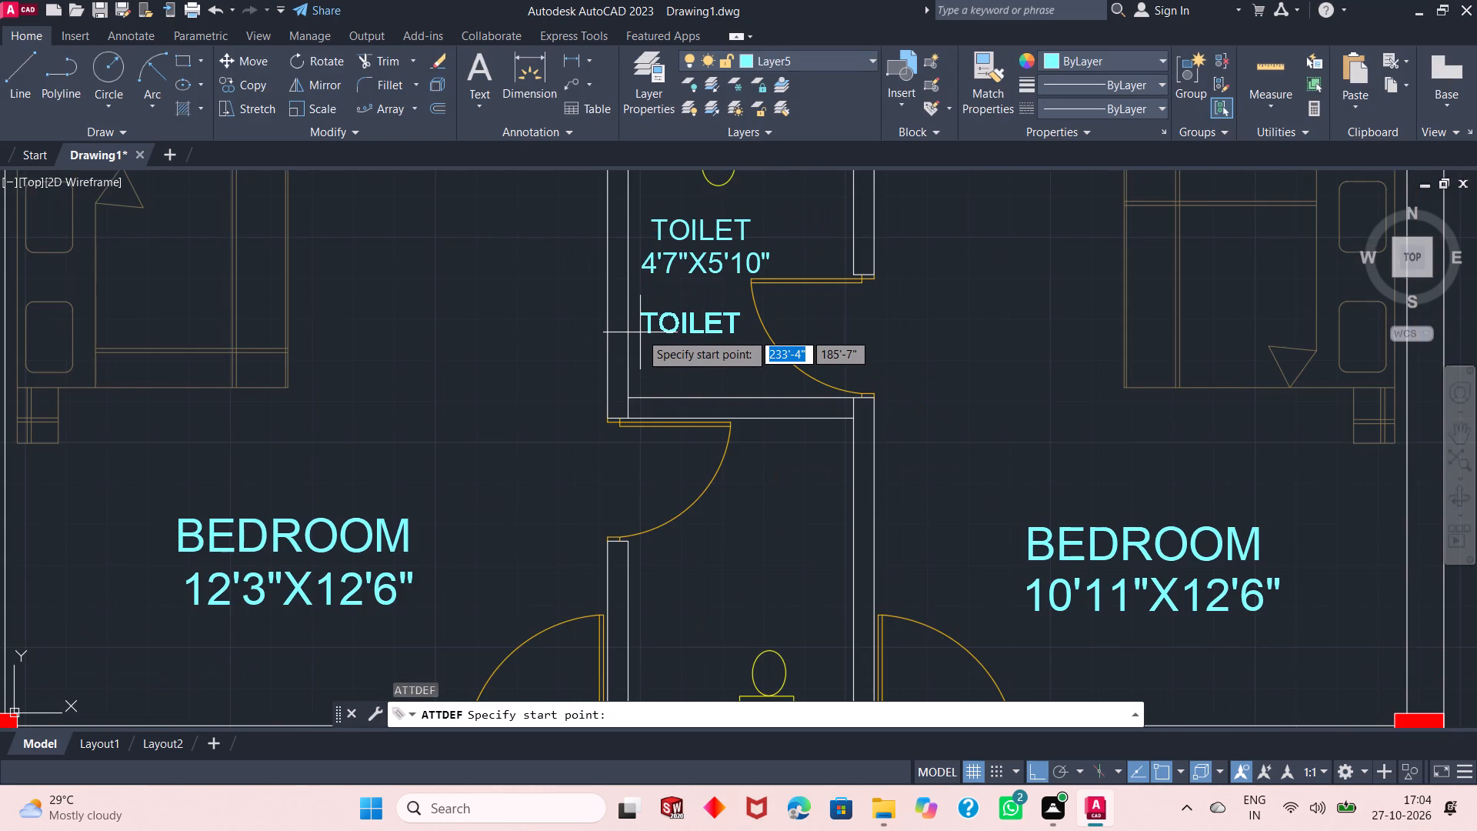
scroll(640, 332, "down", 1, "ctrl")
scroll(676, 508, "up", 2, "ctrl")
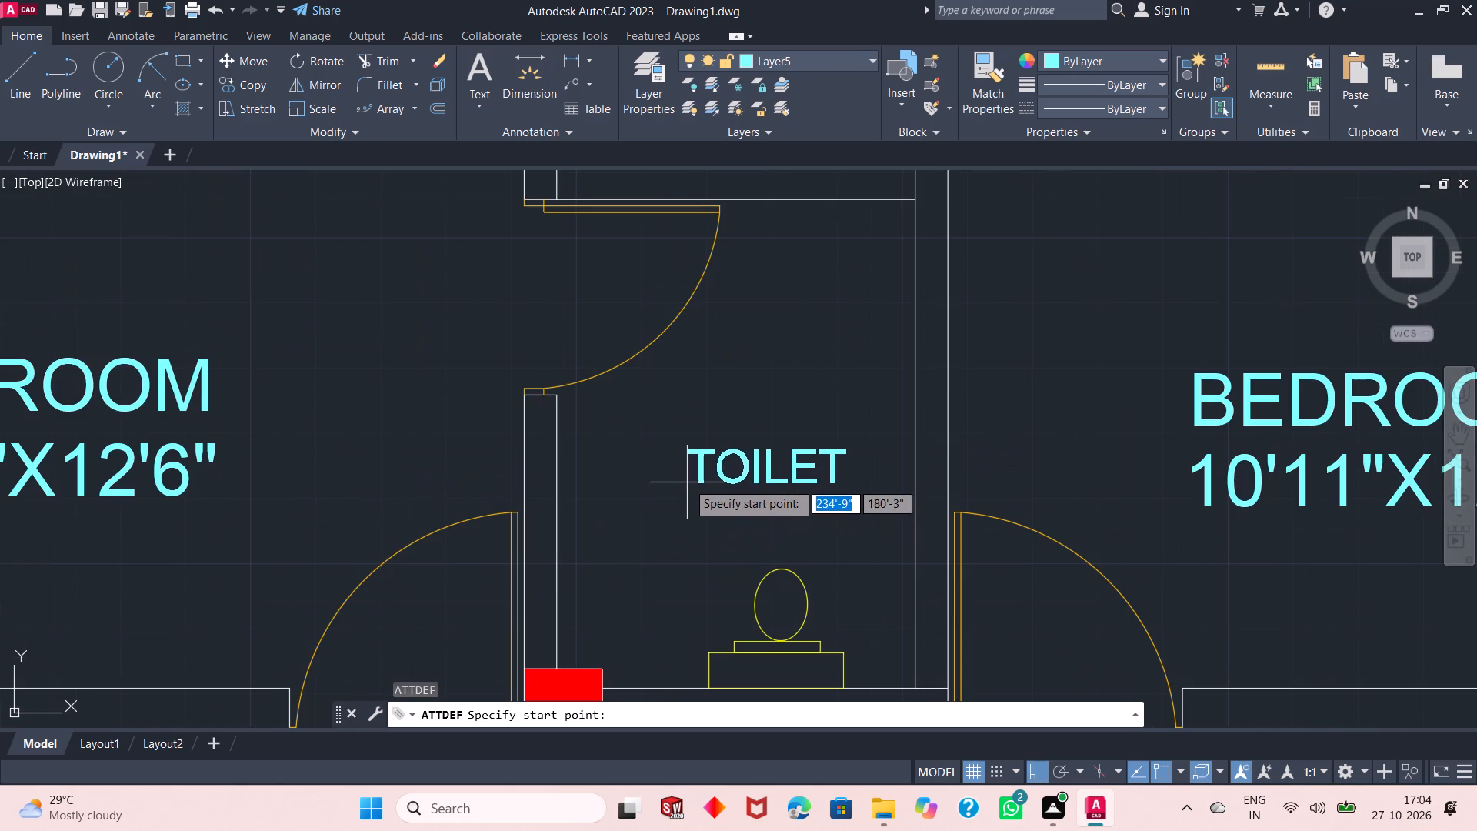
left_click(692, 420)
Add the size label 4'7"X6'3" as an attribute tag directly beneath the lower toilet's TOILET label.
key("Return")
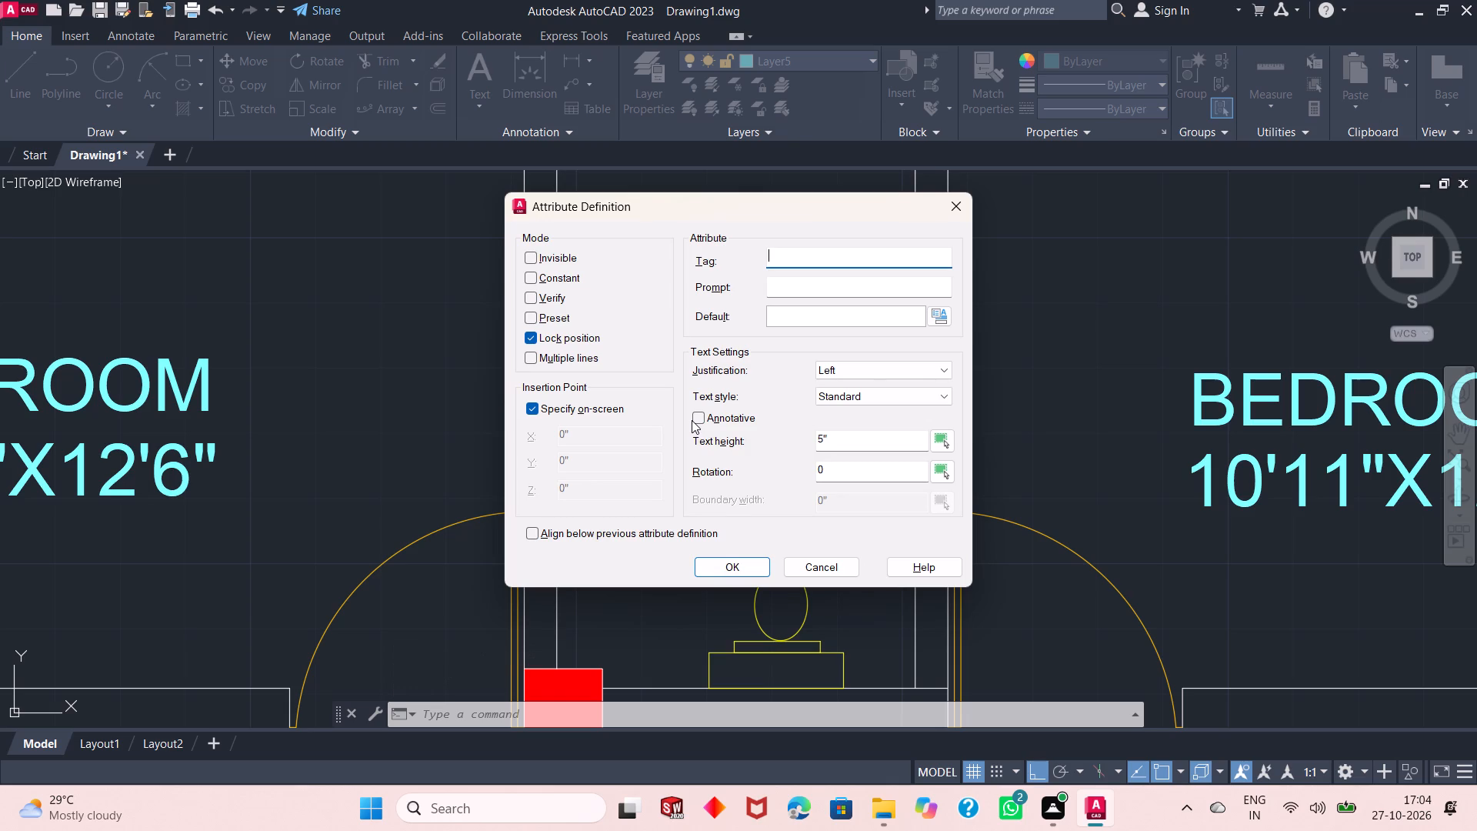
type("4'7\"X")
type("6'")
type("3\"")
key("Return")
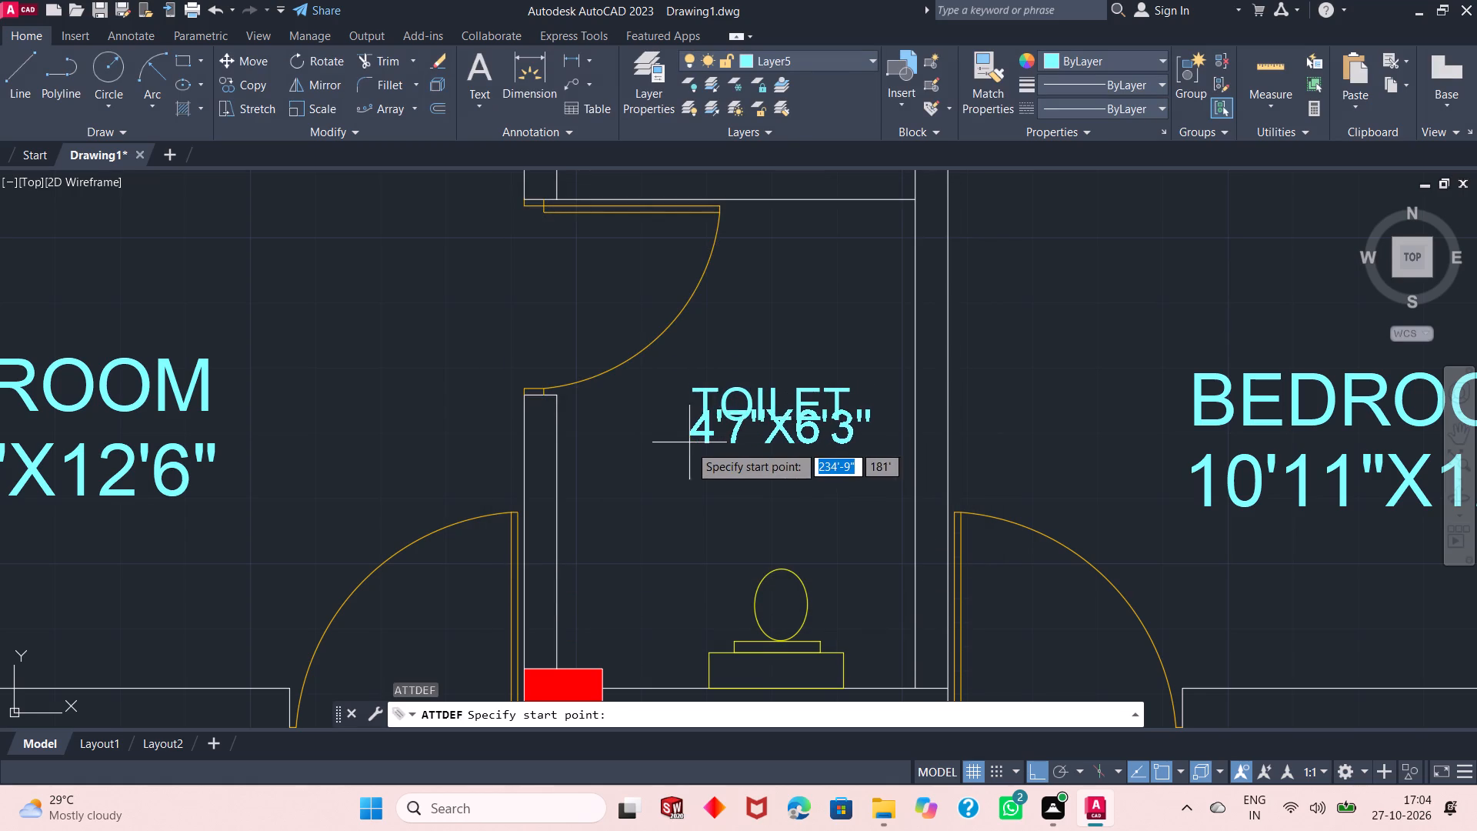
left_click(681, 469)
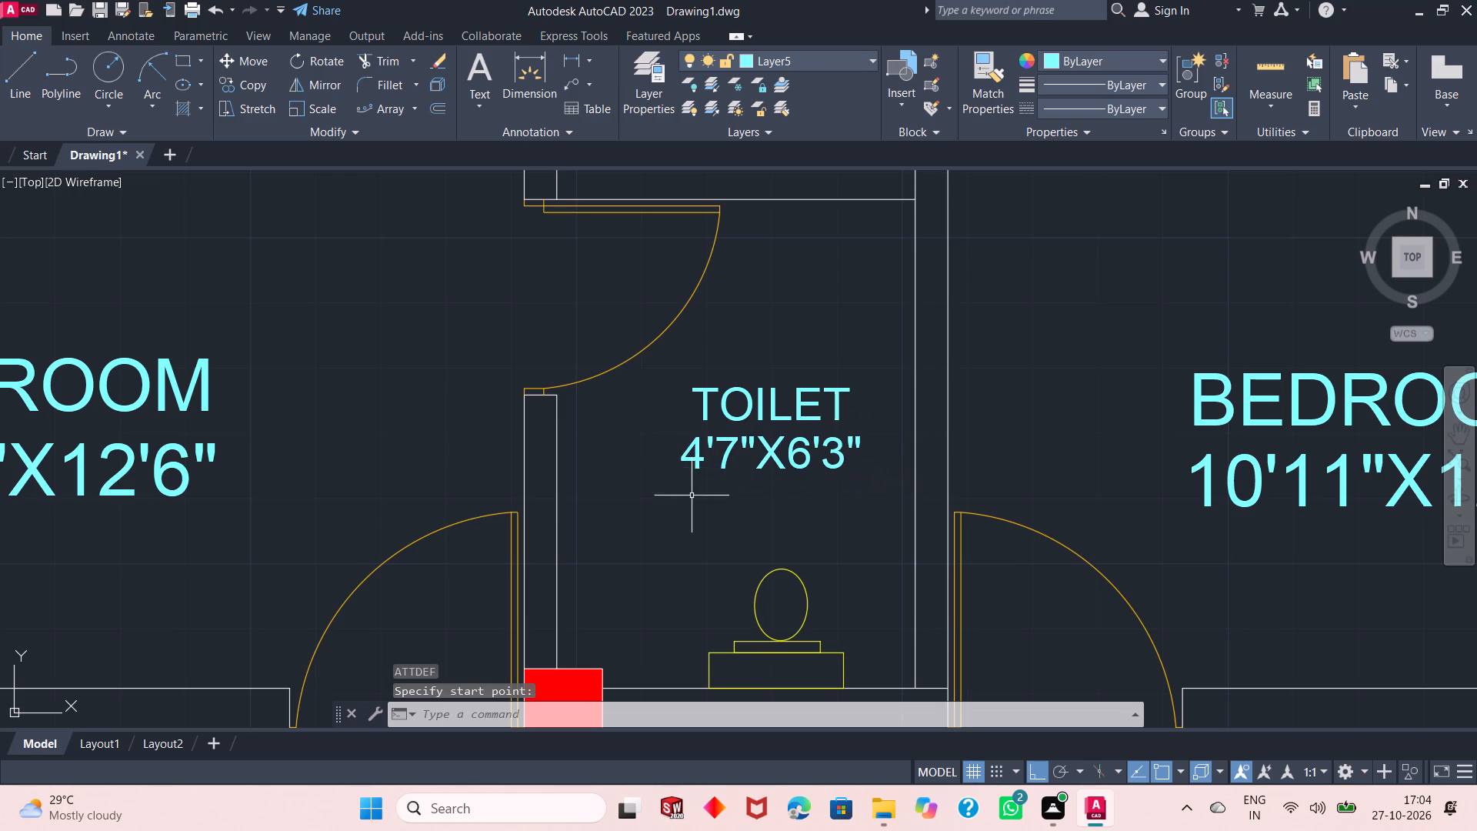
Lighten the furniture layer, Layer3, by changing its true colour to RGB 176,160,125.
scroll(655, 428, "down", 2, "ctrl")
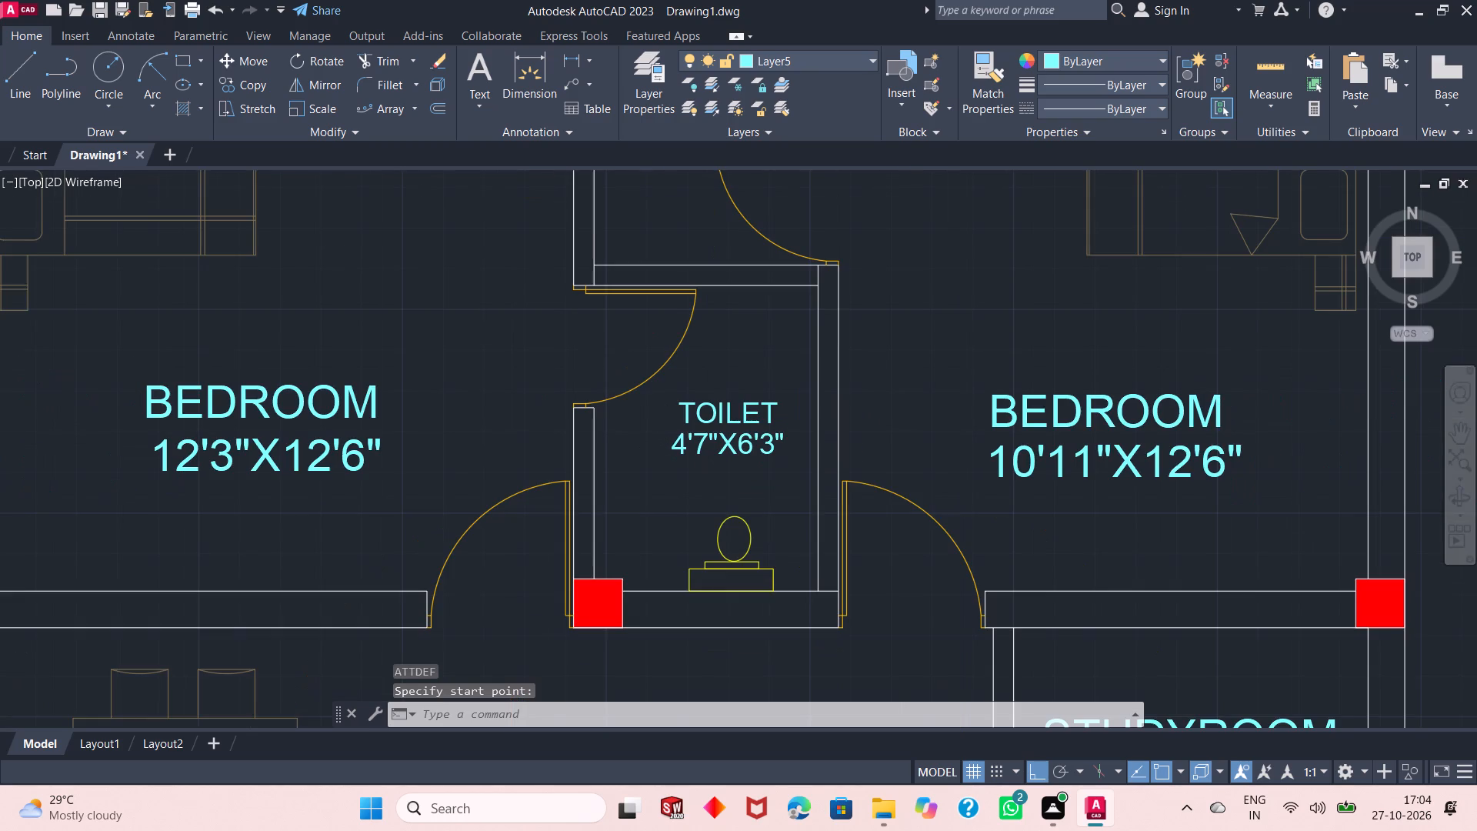
scroll(665, 456, "down", 2, "ctrl")
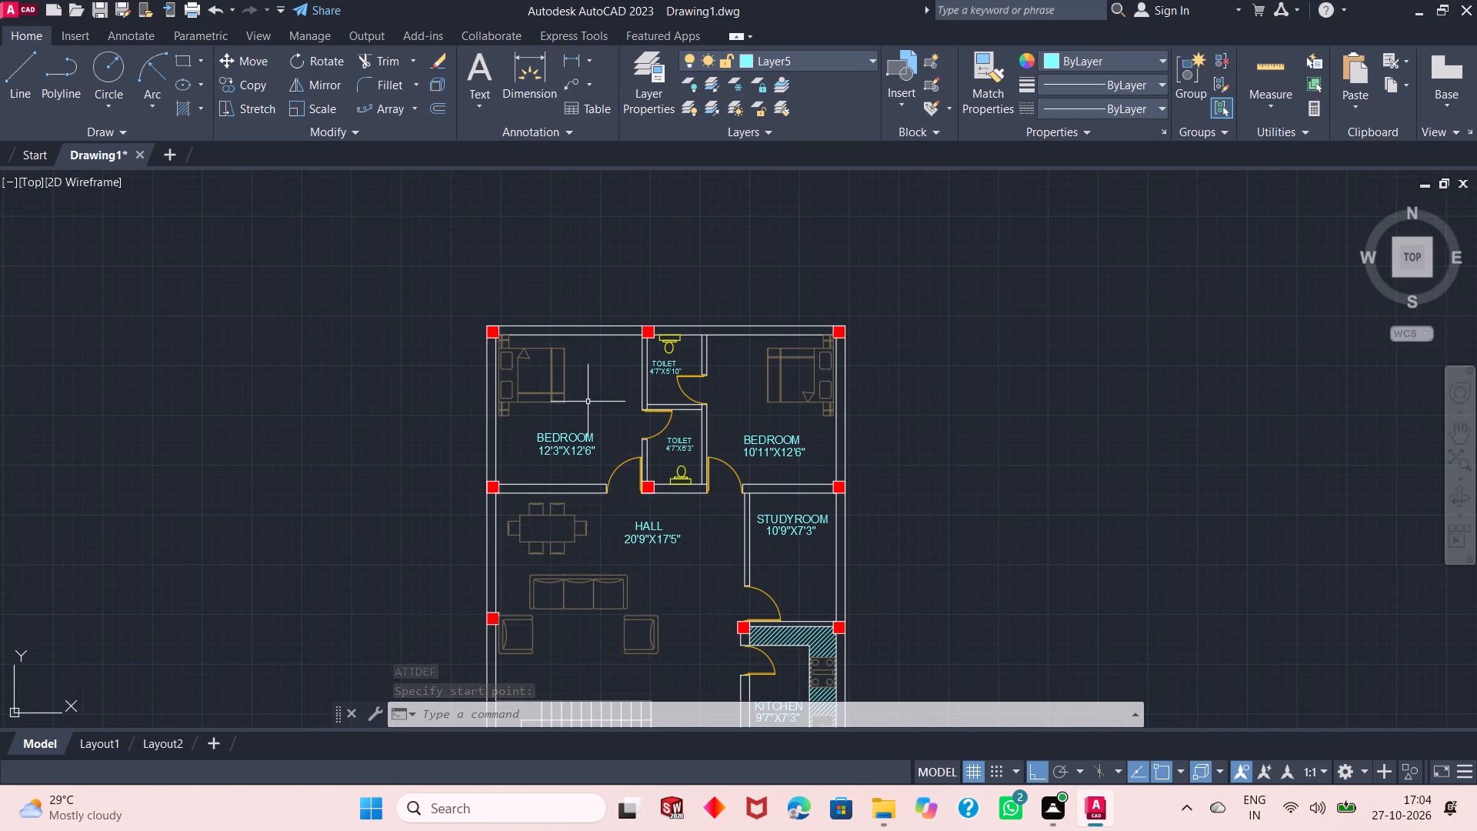
scroll(588, 401, "down", 1, "ctrl")
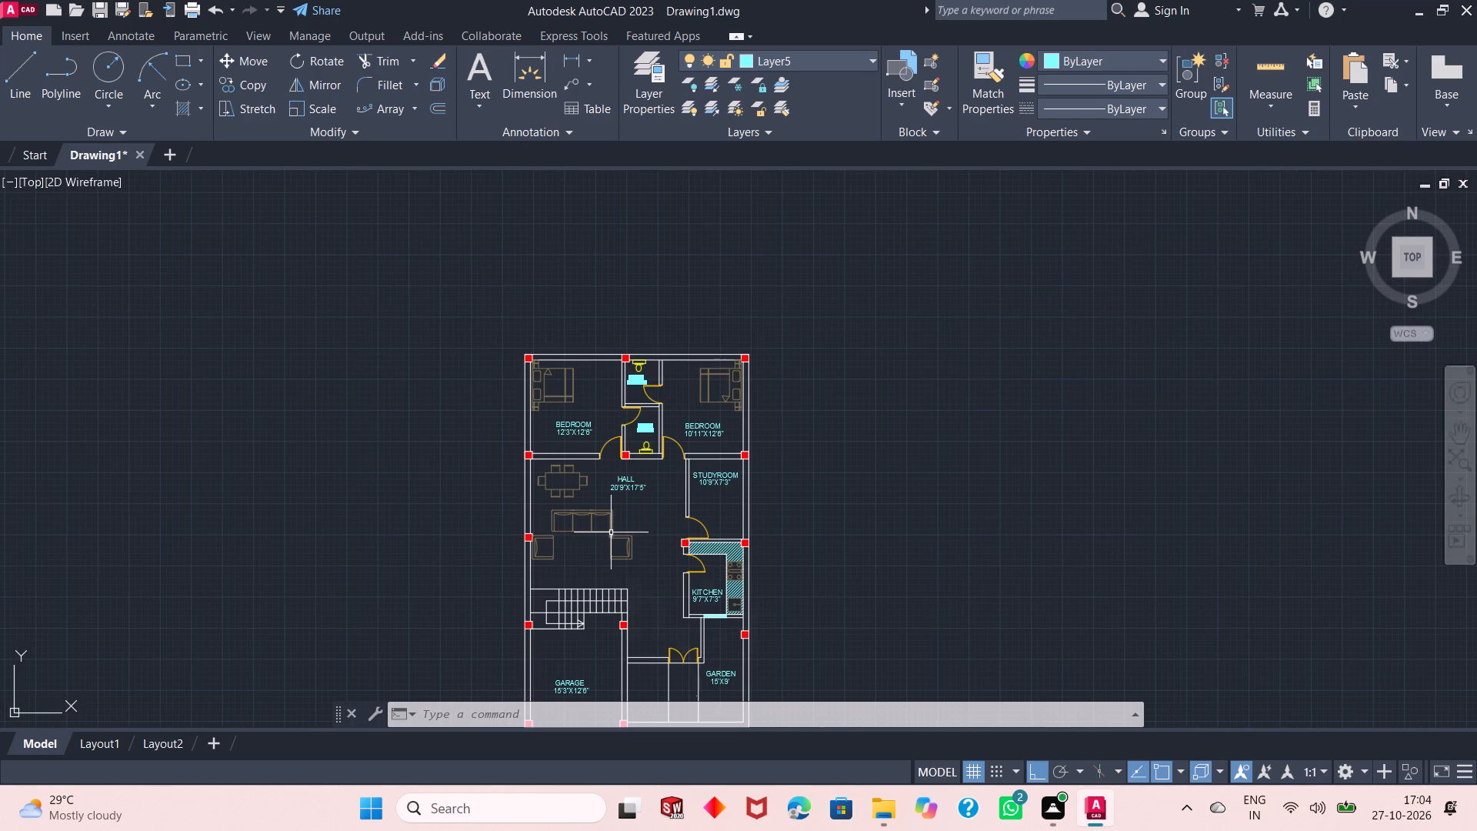
scroll(611, 532, "up", 2, "ctrl")
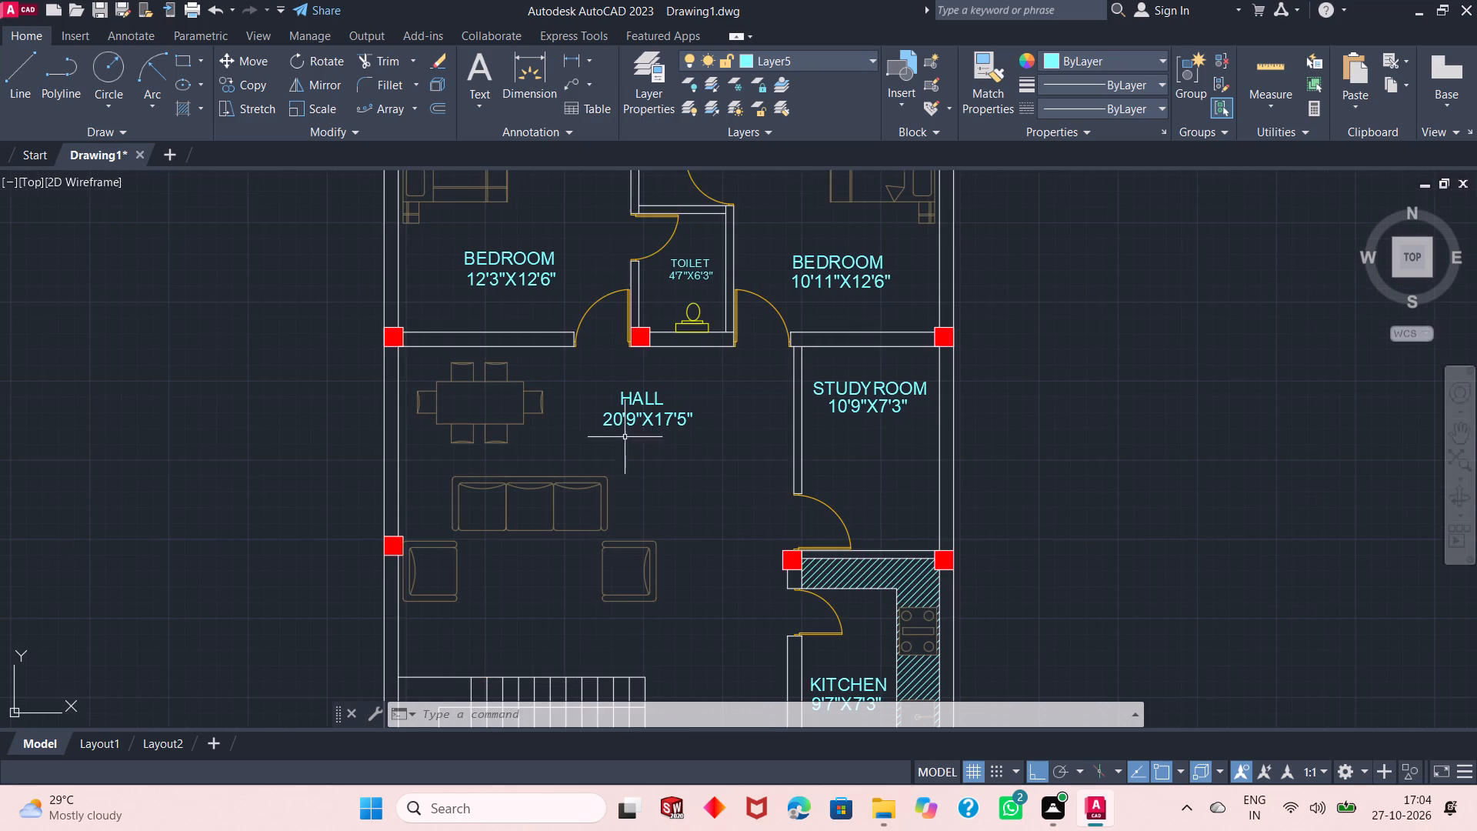
left_click(799, 65)
left_click(753, 155)
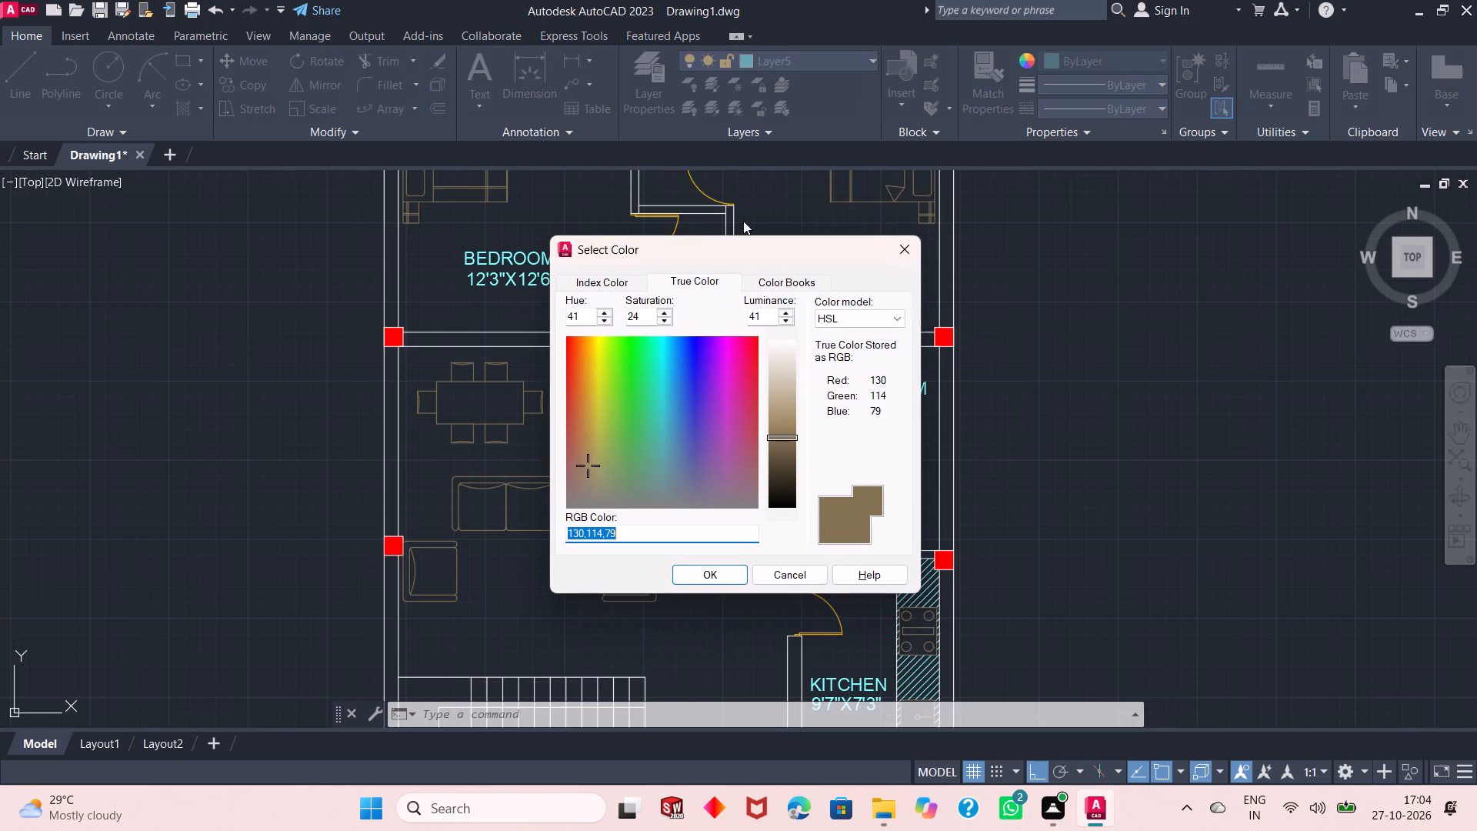
left_click(782, 466)
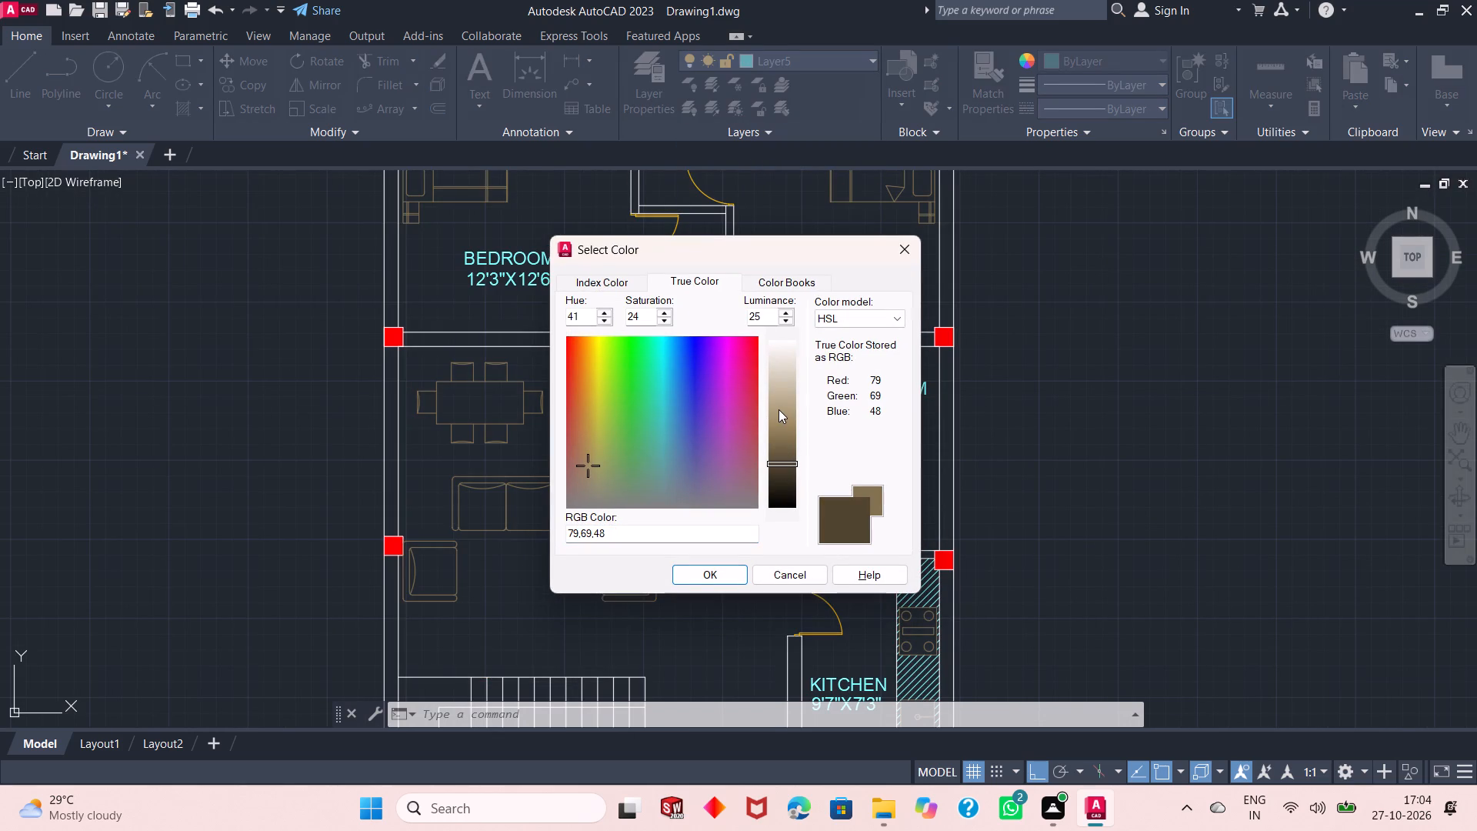
left_click(779, 409)
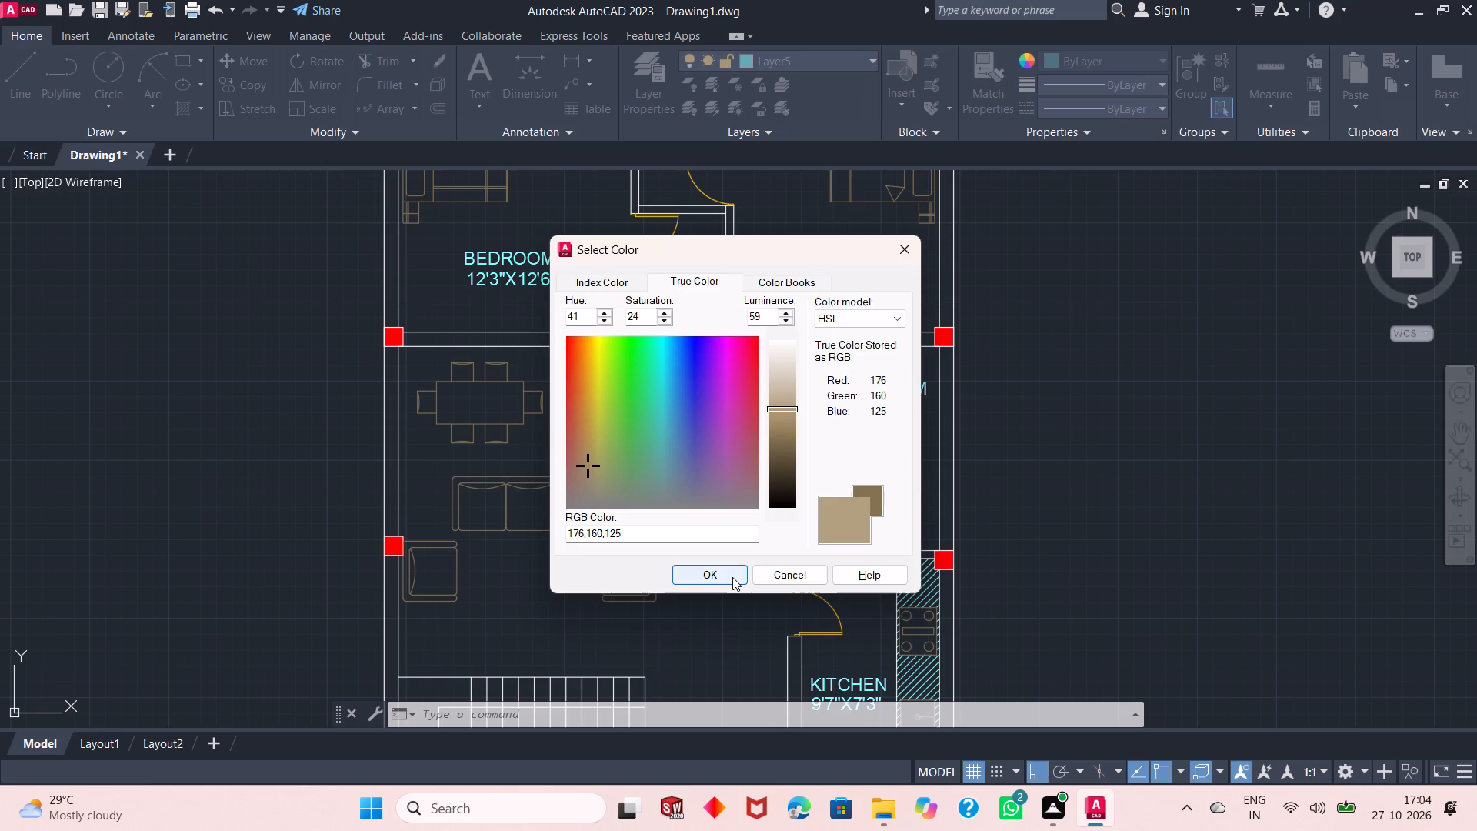
left_click(732, 577)
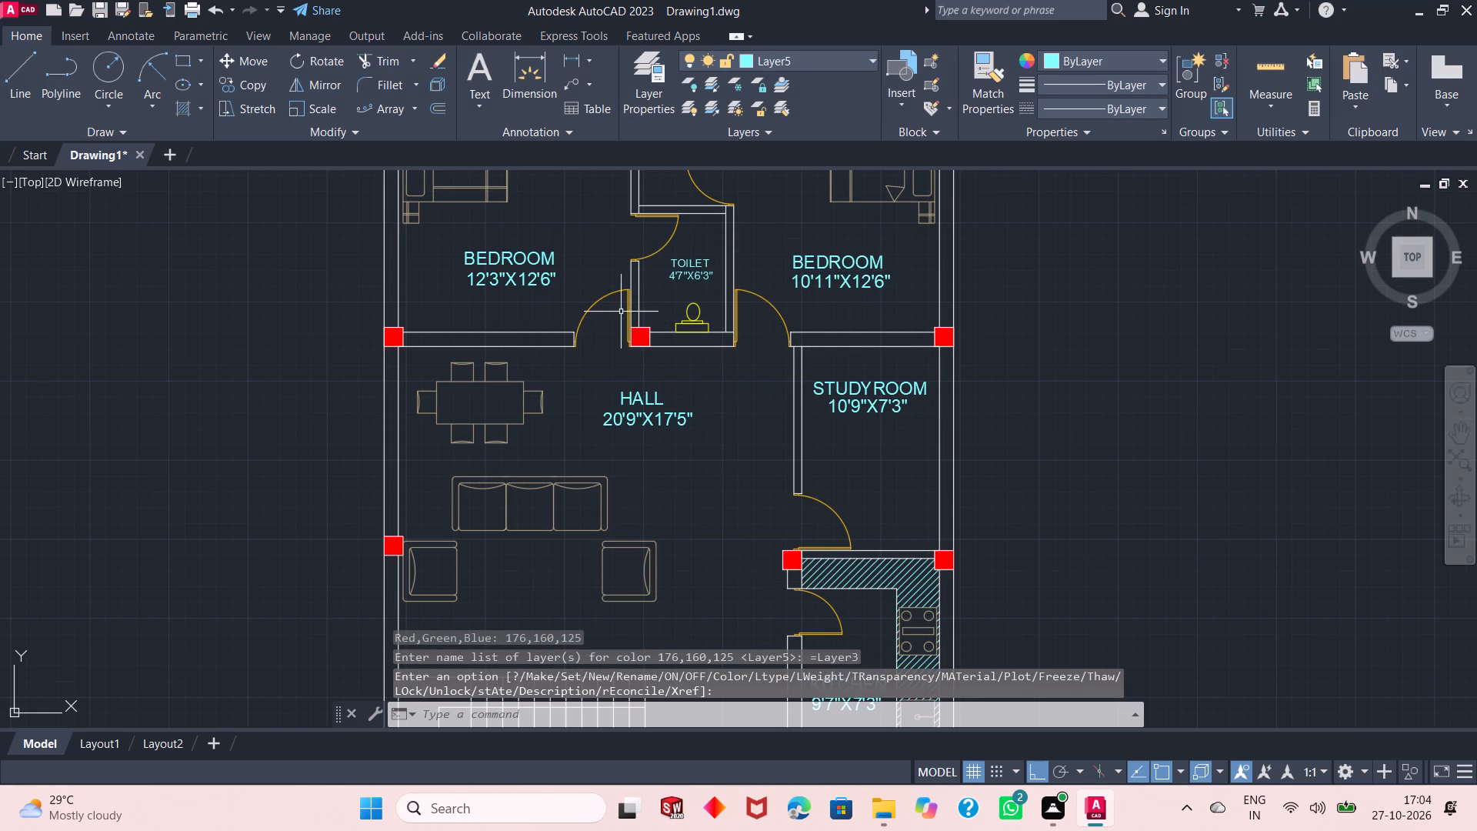
scroll(769, 276, "down", 2, "ctrl")
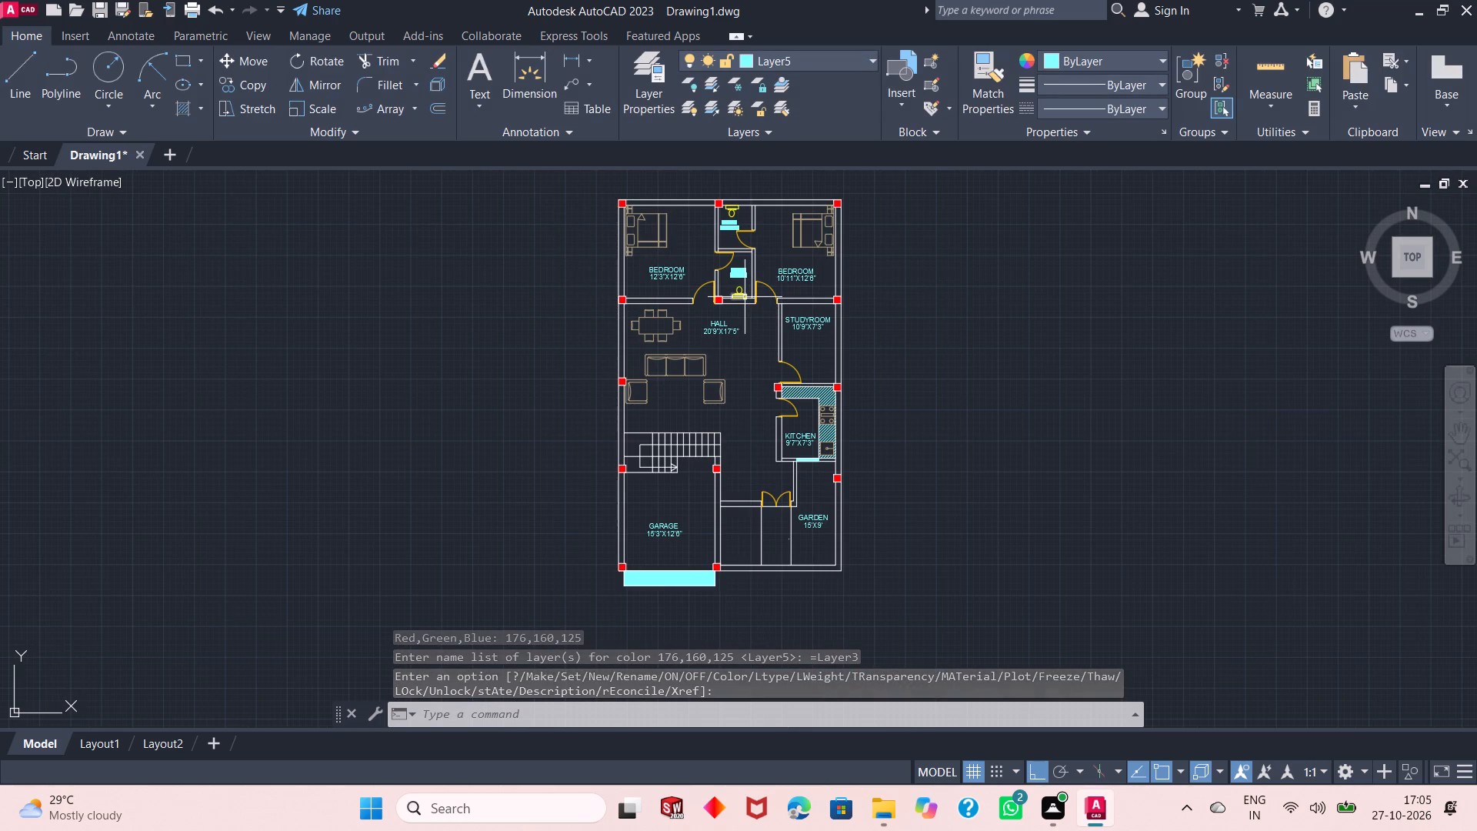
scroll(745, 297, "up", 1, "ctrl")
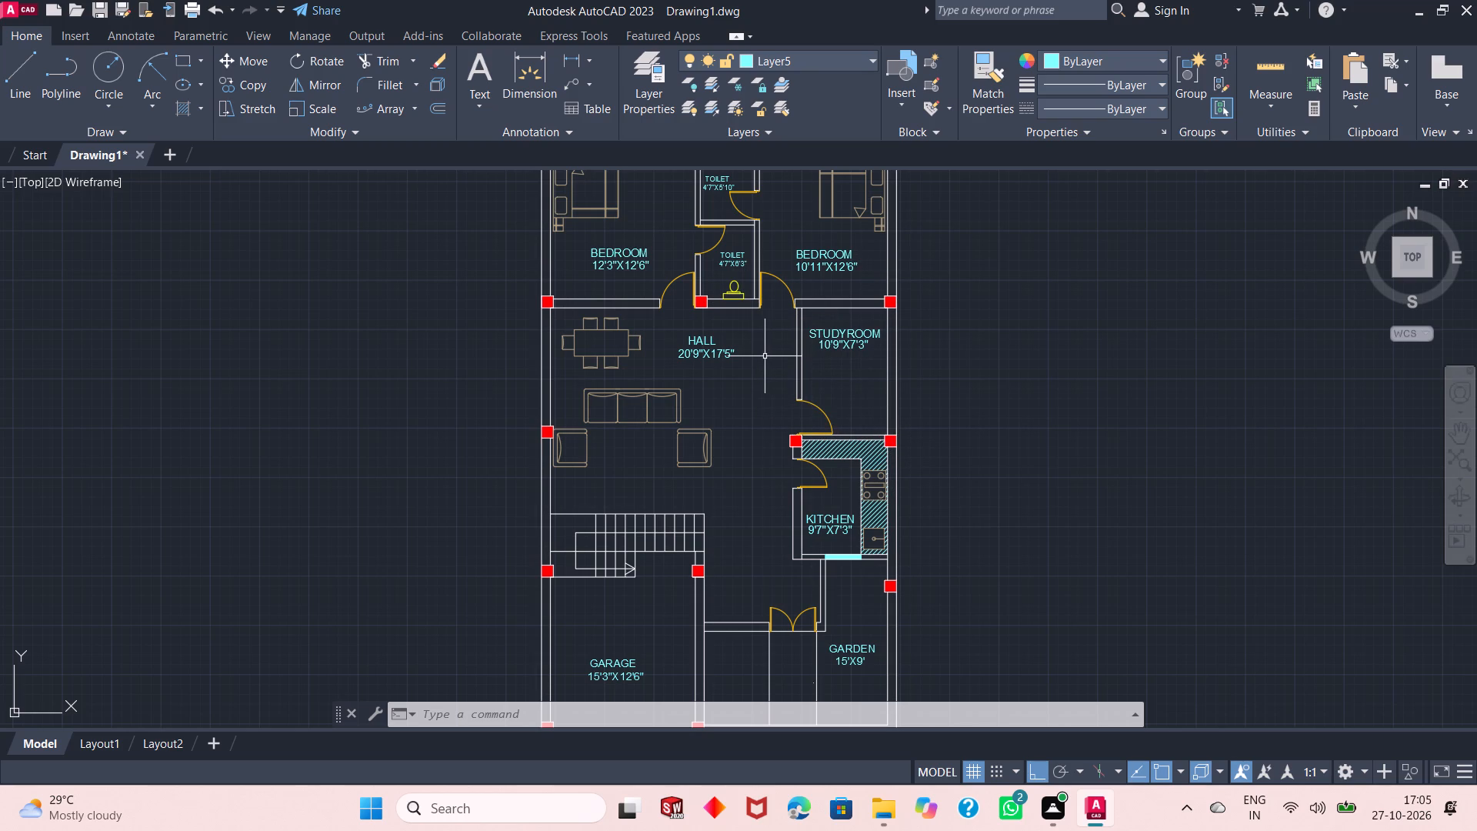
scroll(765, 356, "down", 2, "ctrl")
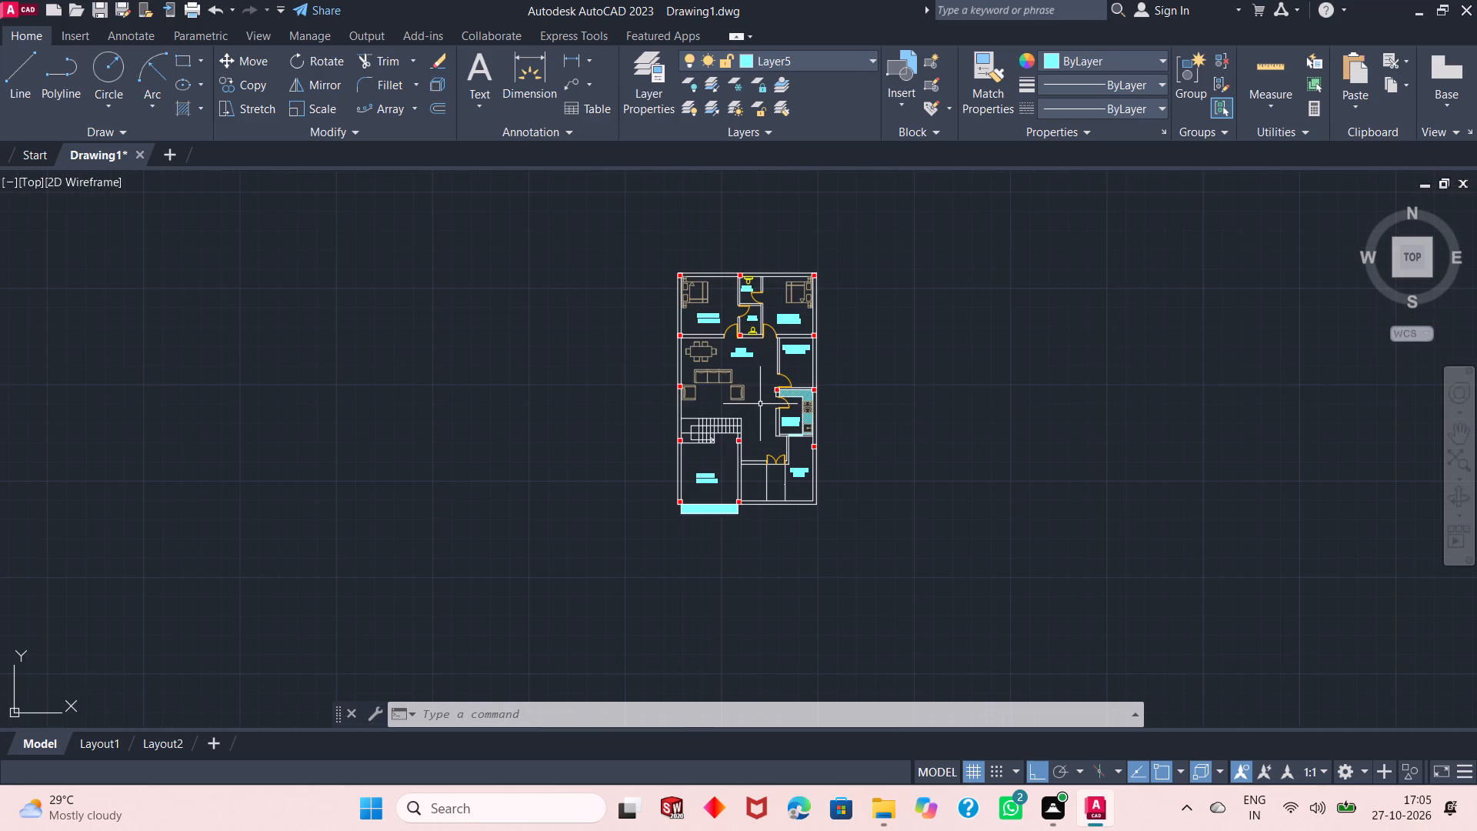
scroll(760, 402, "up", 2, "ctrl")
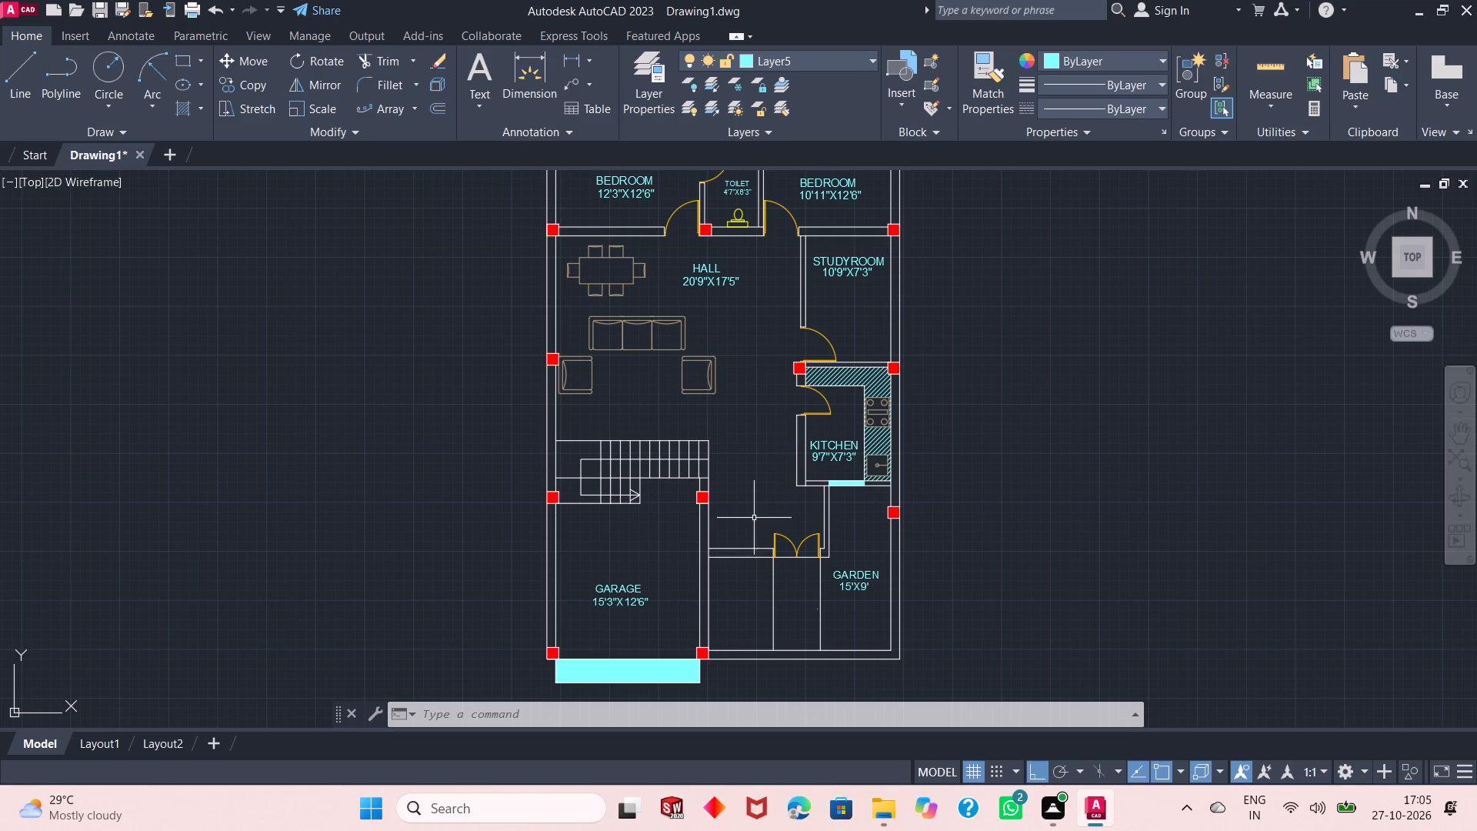
Make layer 0 current and add a horizontal linear dimension for the house's overall width above the top outer wall.
scroll(754, 519, "down", 2, "ctrl")
scroll(734, 352, "up", 2, "ctrl")
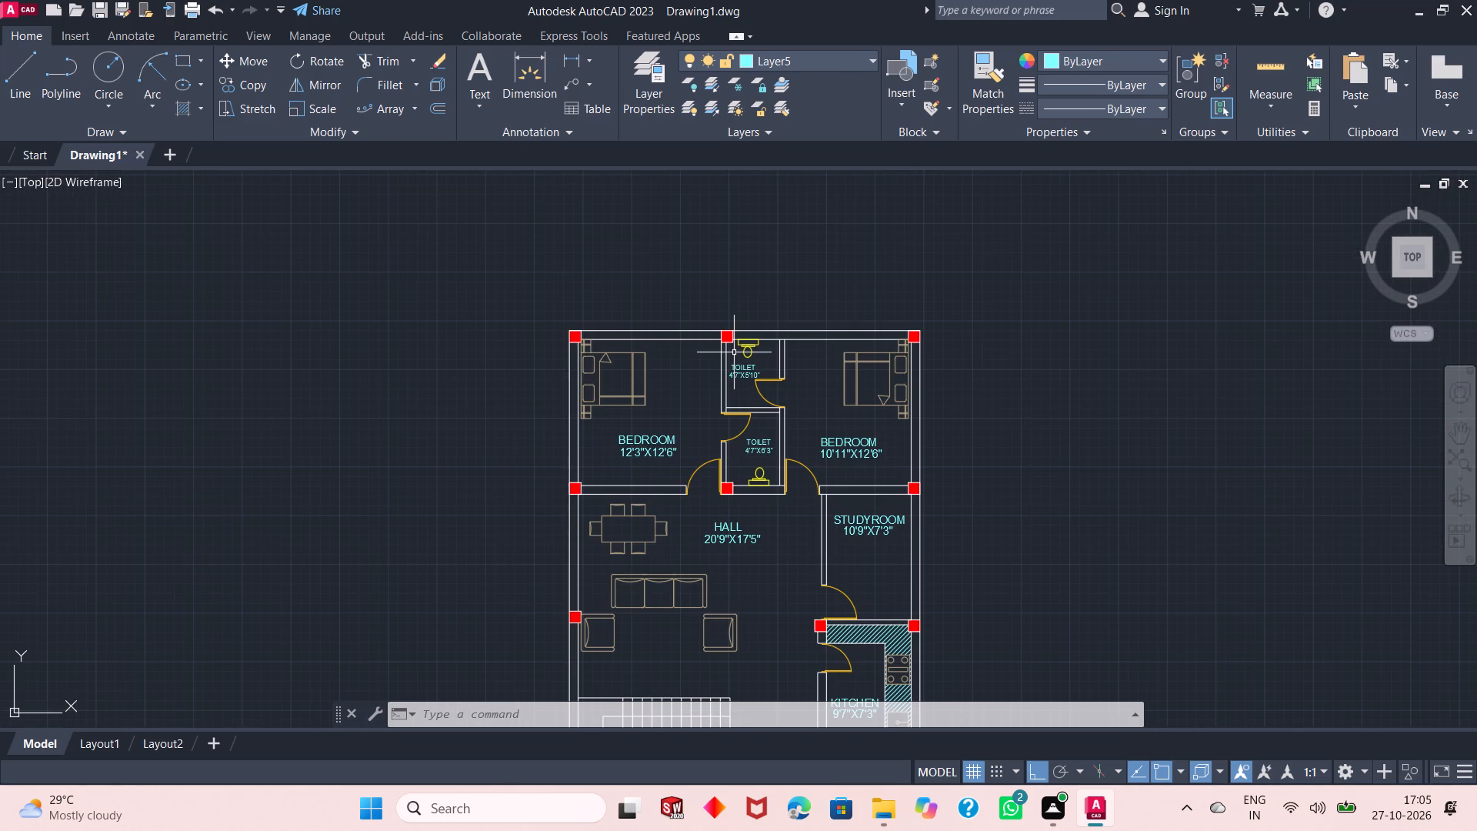
left_click(824, 69)
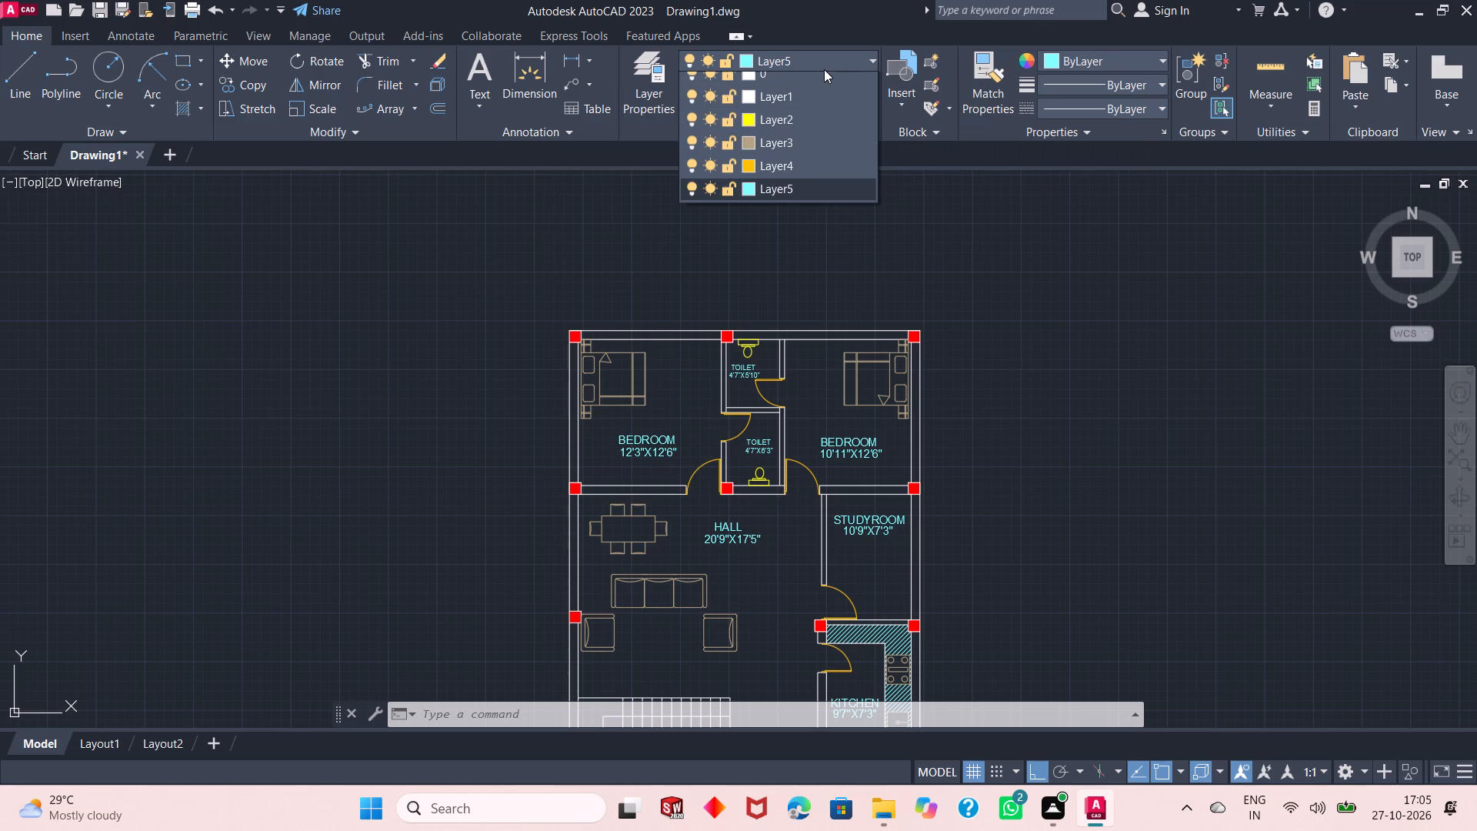
left_click(802, 99)
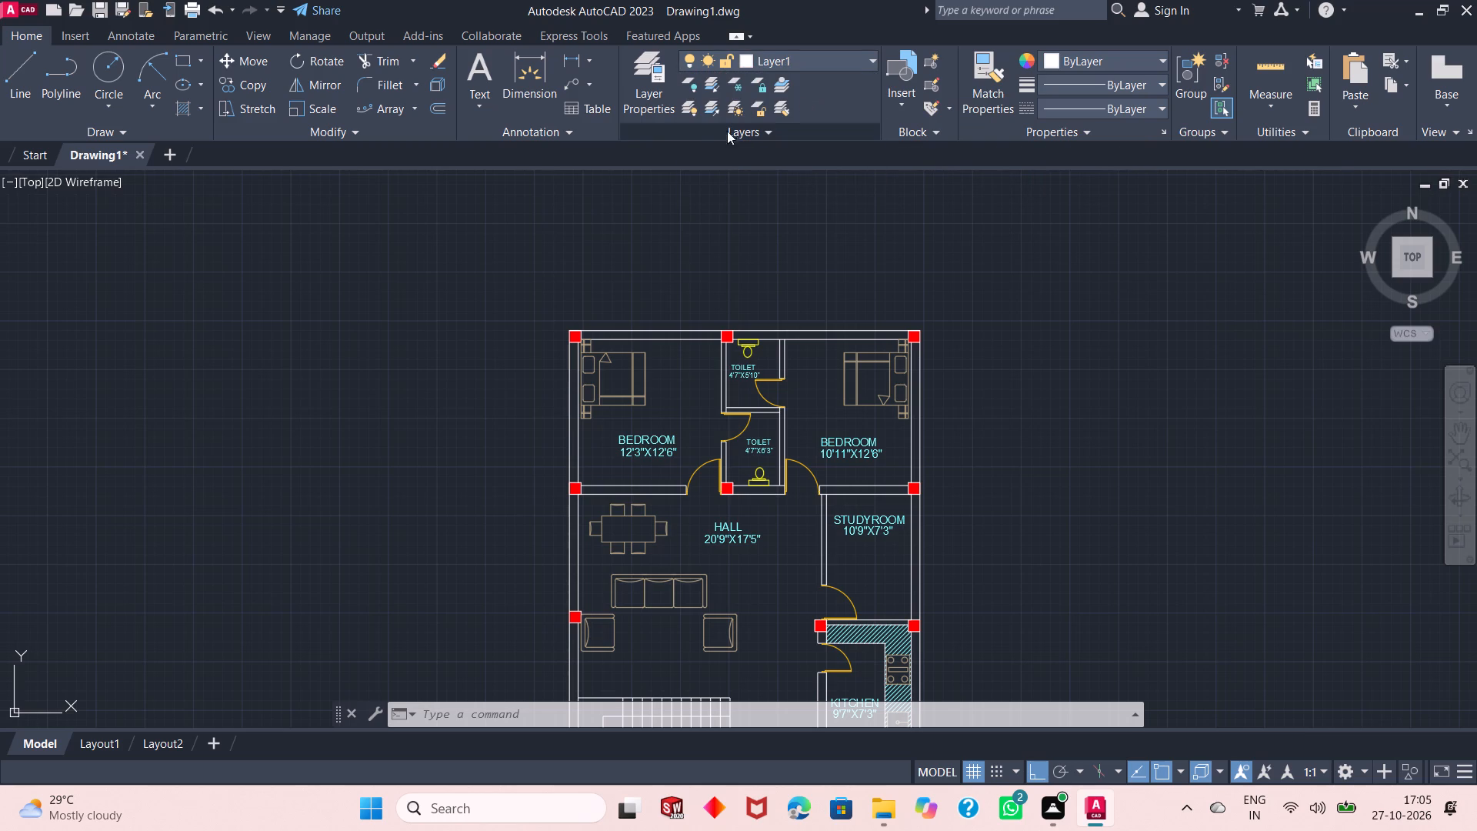
left_click(788, 58)
left_click(782, 85)
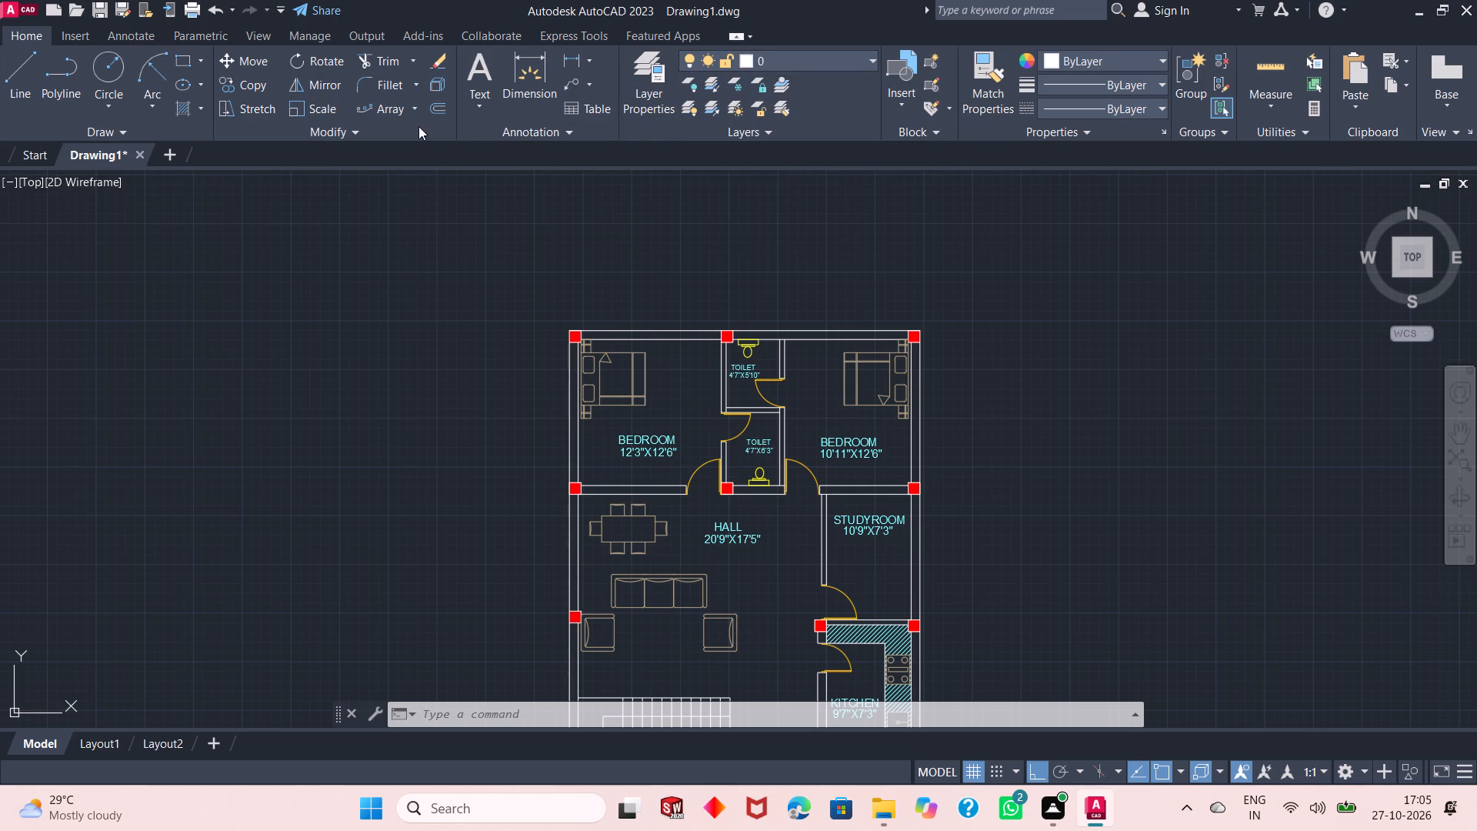
left_click(568, 54)
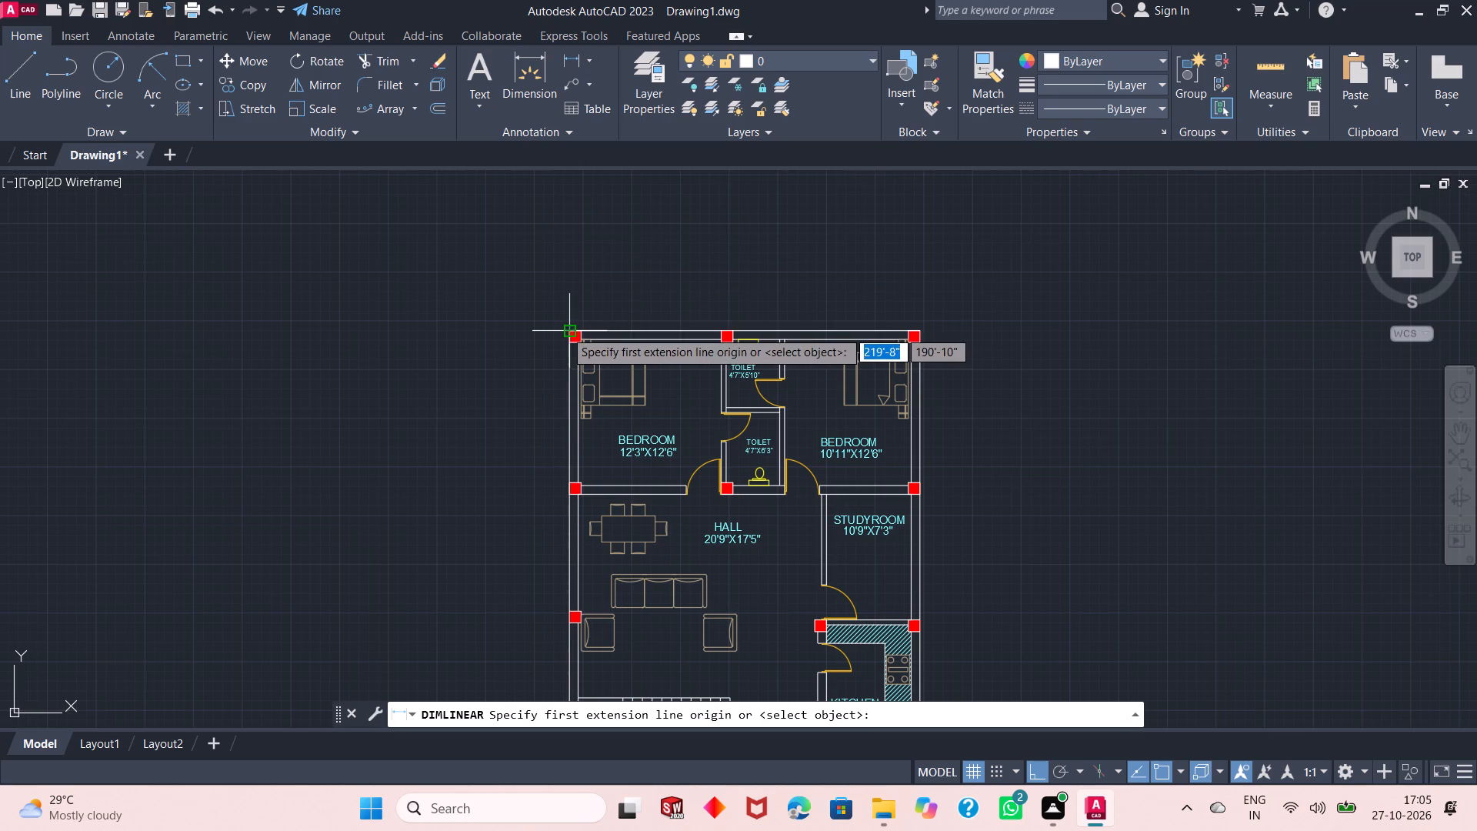
left_click(565, 330)
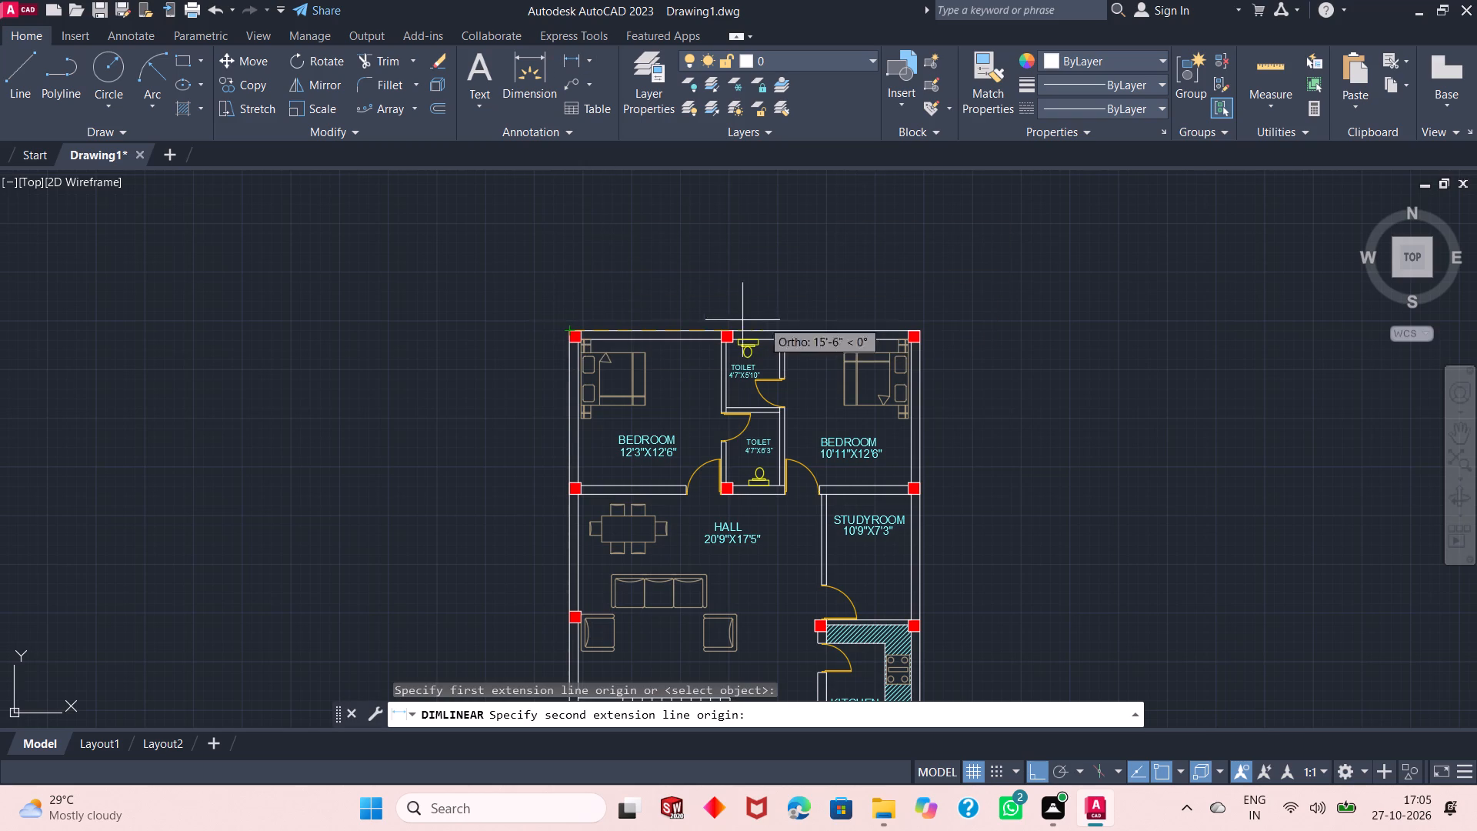
left_click_drag(920, 332, 902, 281)
left_click(902, 281)
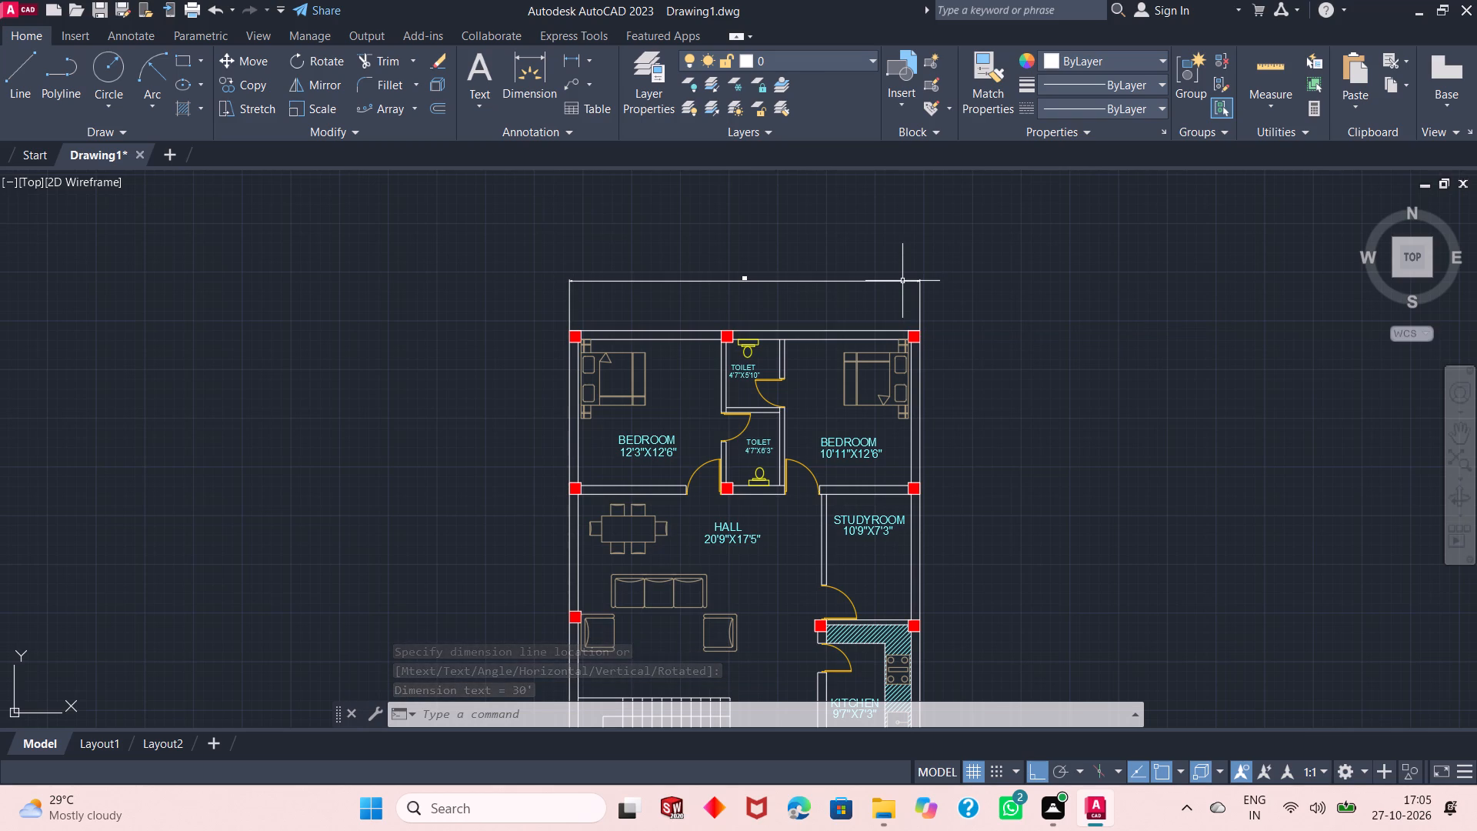
key("Escape")
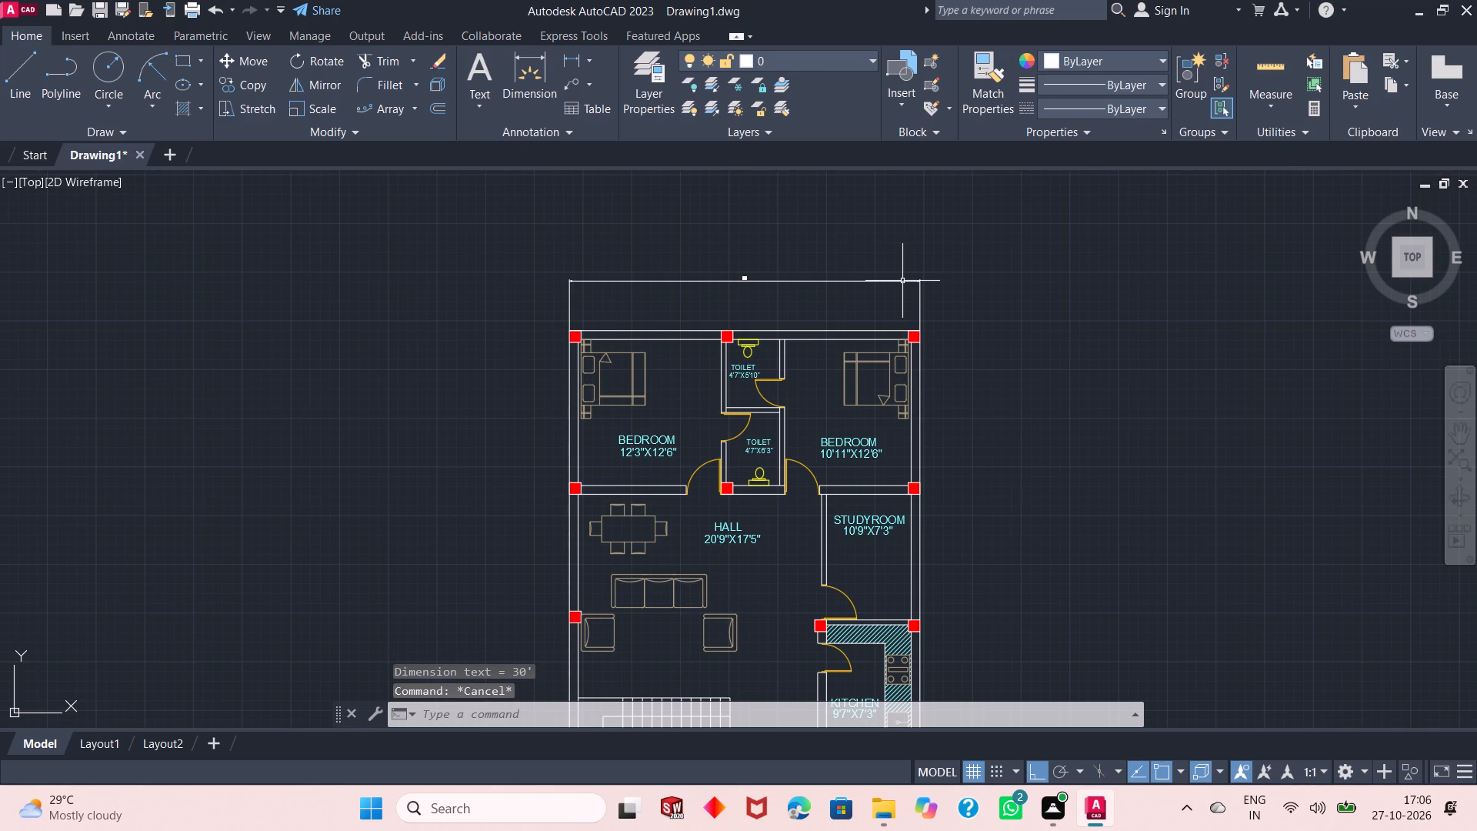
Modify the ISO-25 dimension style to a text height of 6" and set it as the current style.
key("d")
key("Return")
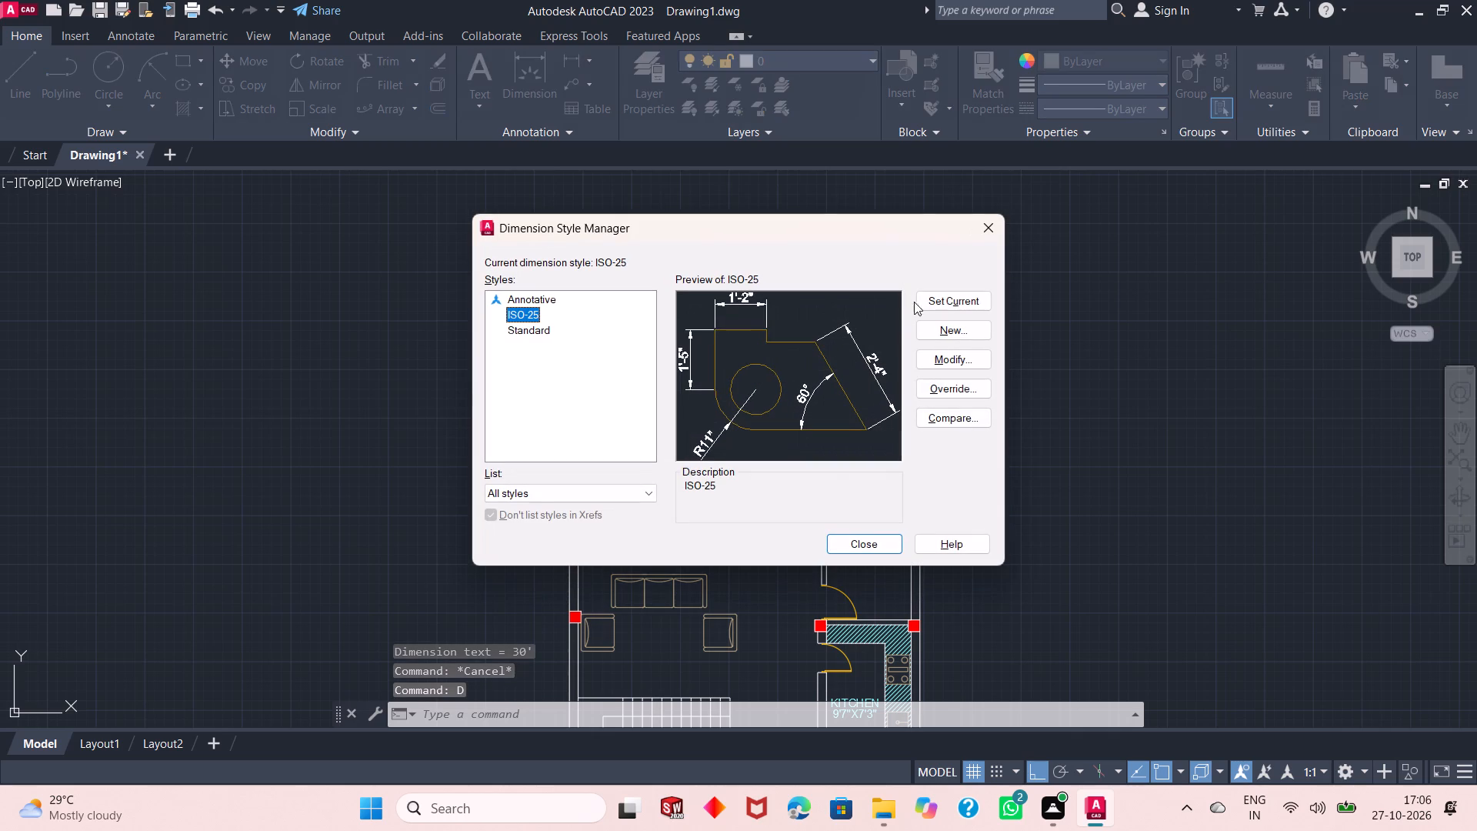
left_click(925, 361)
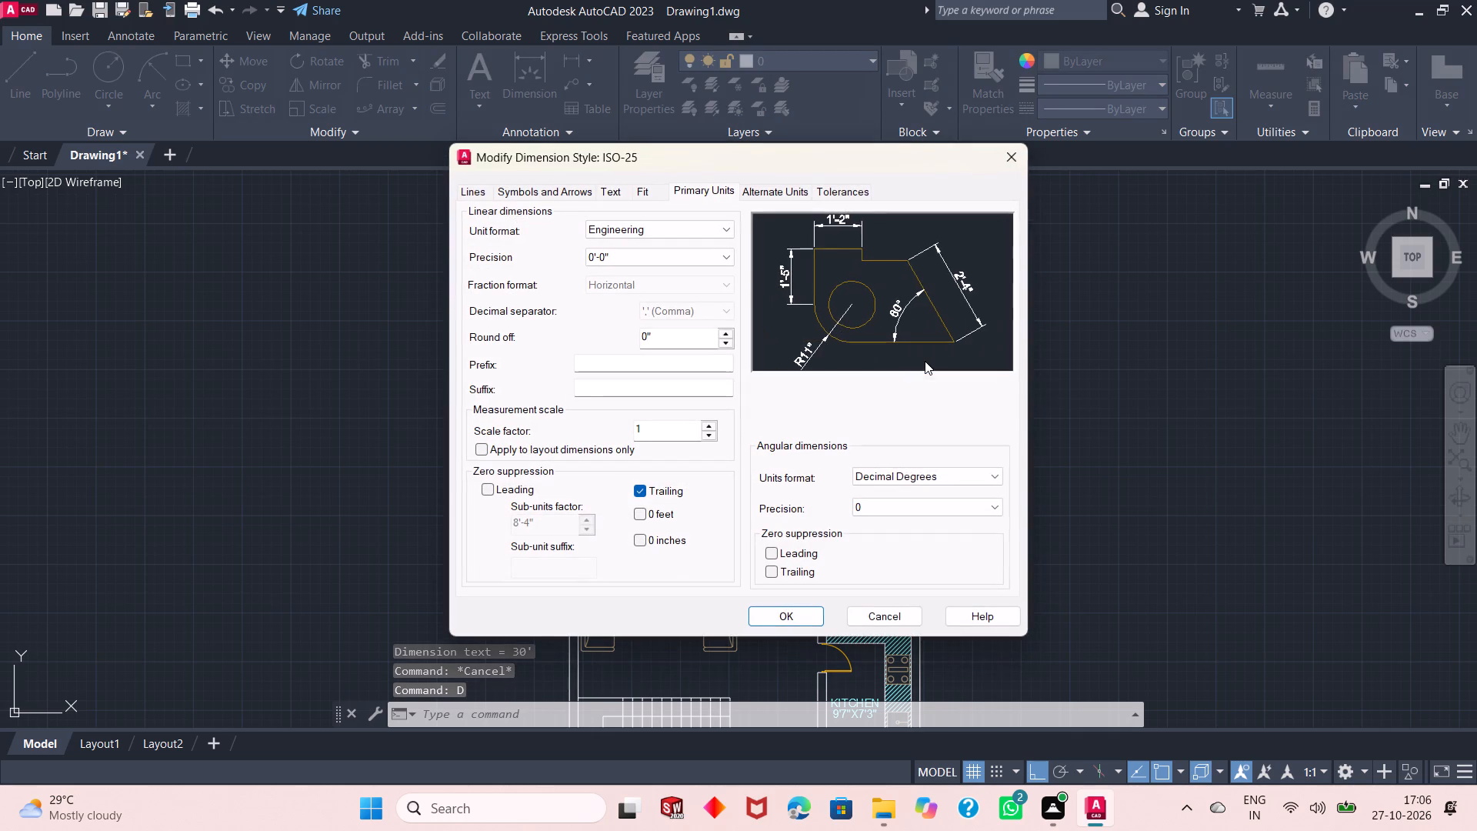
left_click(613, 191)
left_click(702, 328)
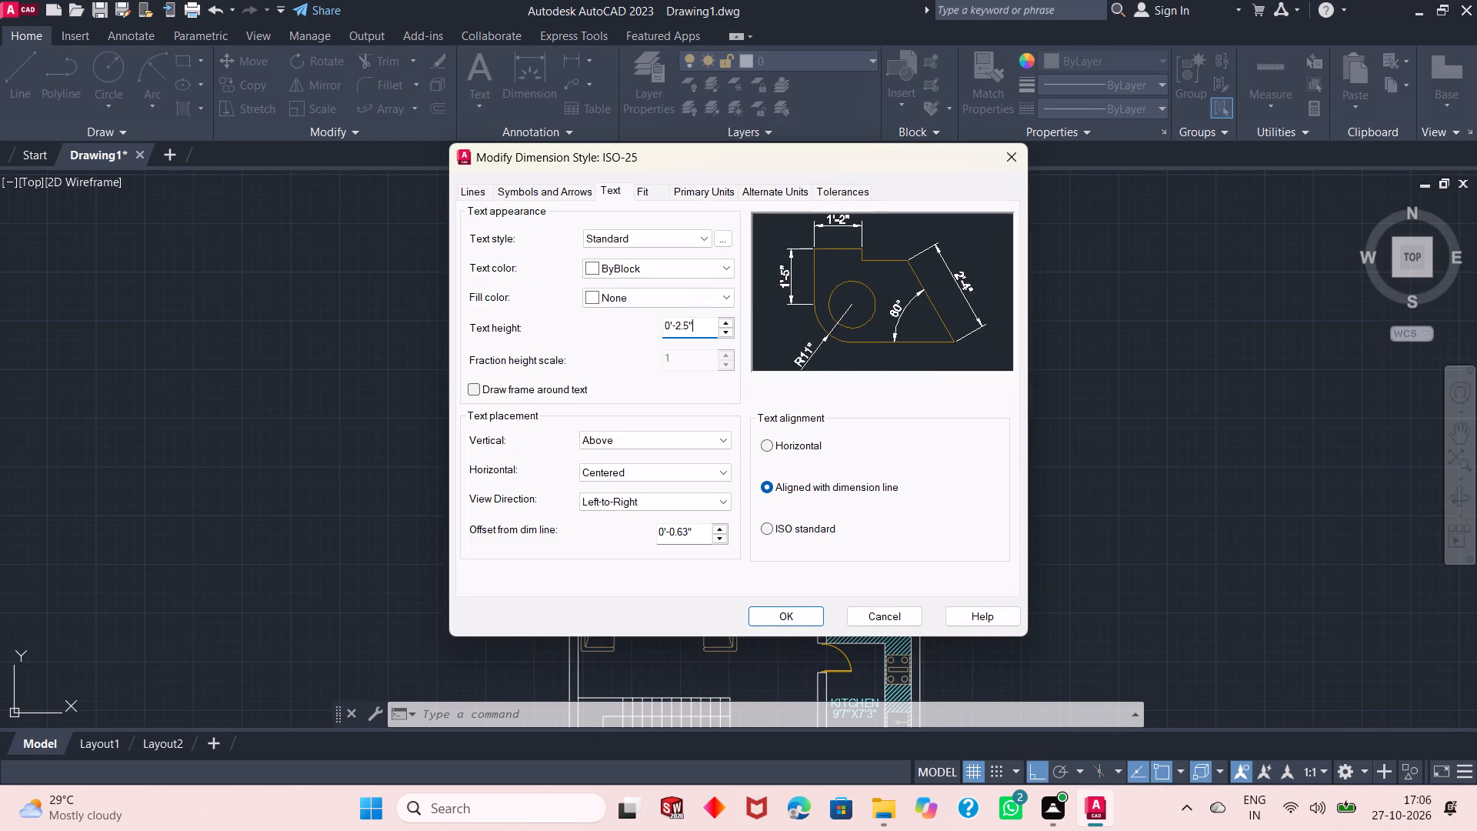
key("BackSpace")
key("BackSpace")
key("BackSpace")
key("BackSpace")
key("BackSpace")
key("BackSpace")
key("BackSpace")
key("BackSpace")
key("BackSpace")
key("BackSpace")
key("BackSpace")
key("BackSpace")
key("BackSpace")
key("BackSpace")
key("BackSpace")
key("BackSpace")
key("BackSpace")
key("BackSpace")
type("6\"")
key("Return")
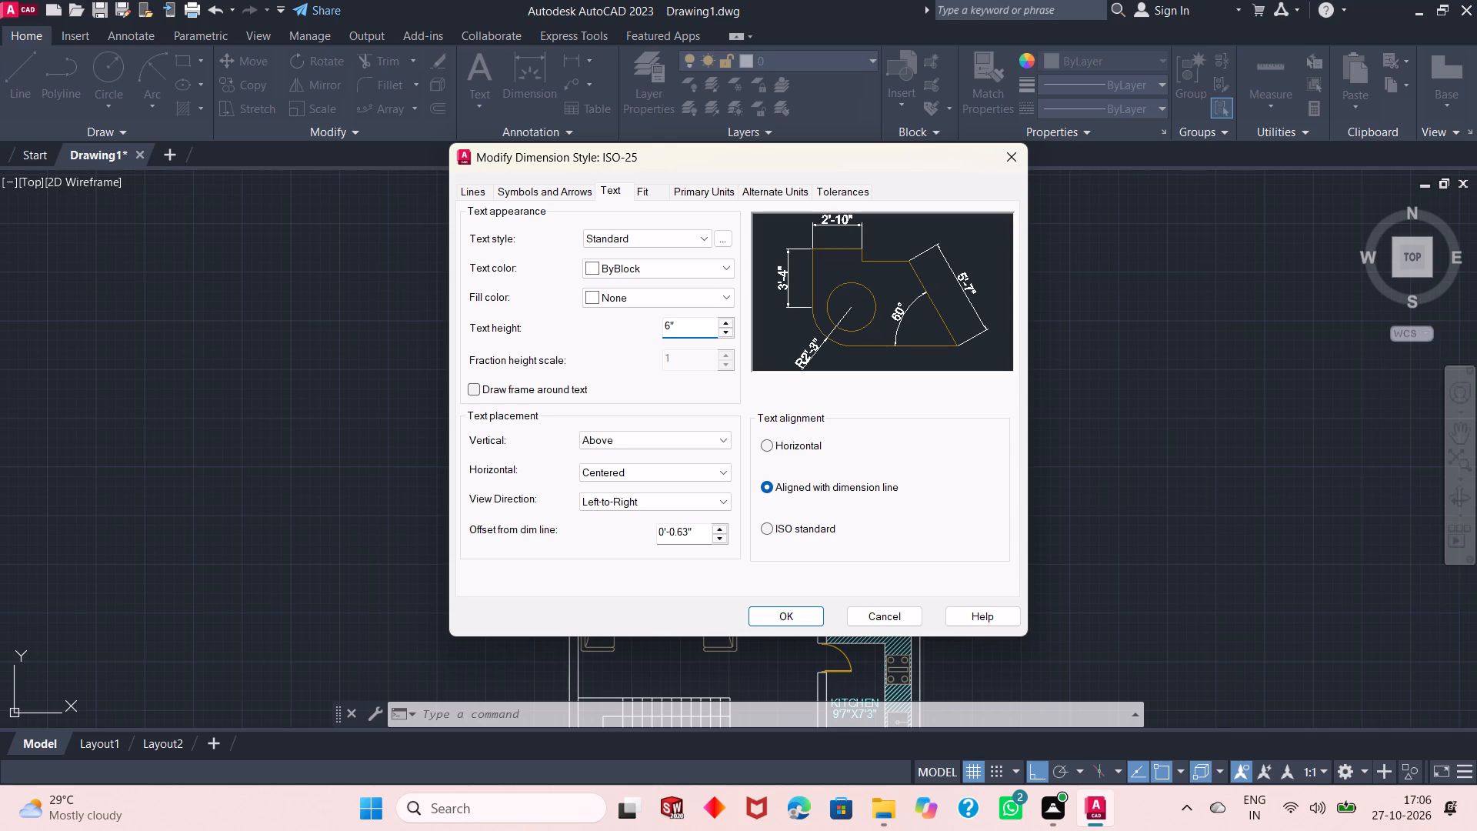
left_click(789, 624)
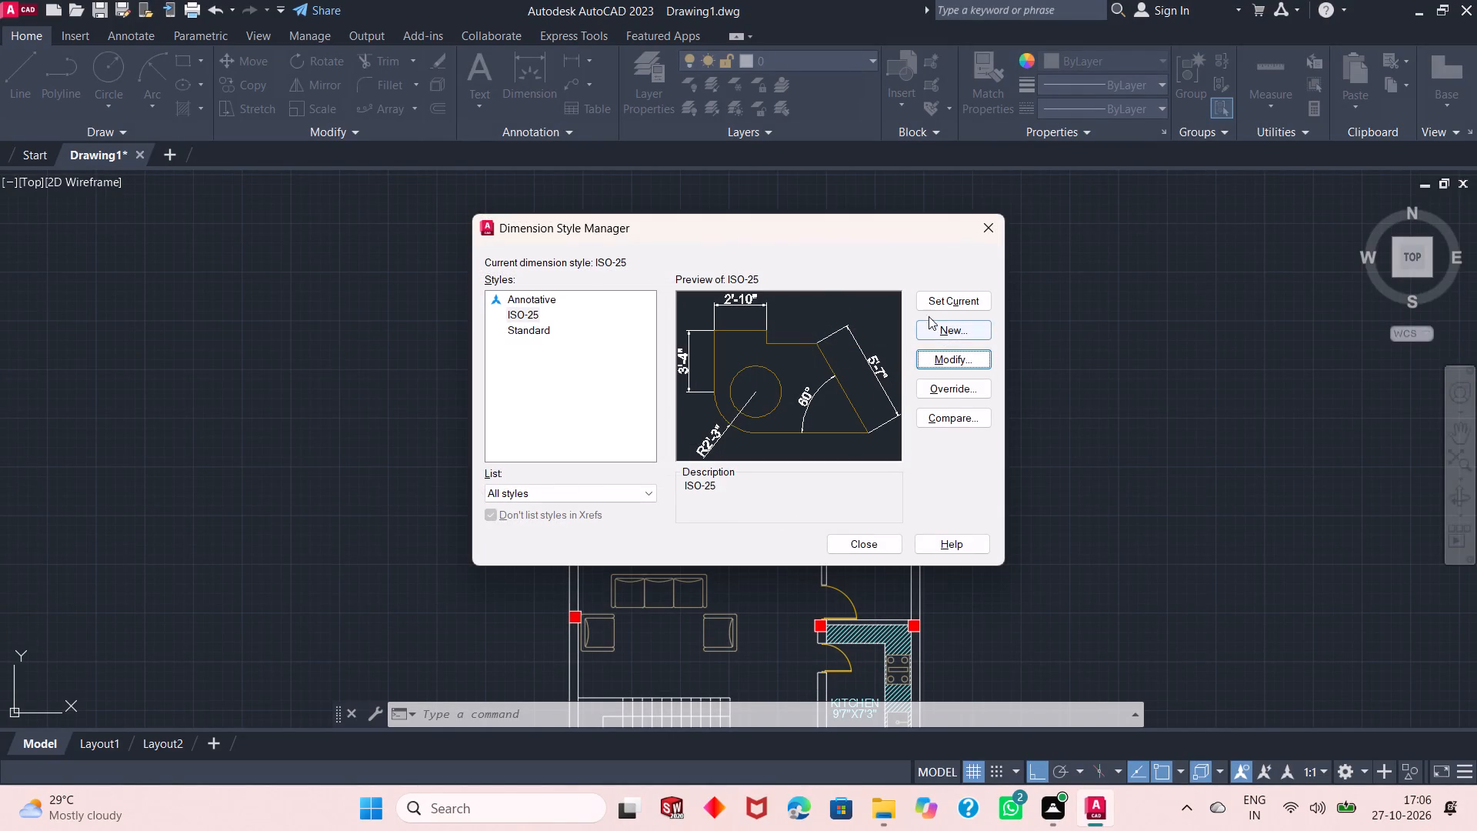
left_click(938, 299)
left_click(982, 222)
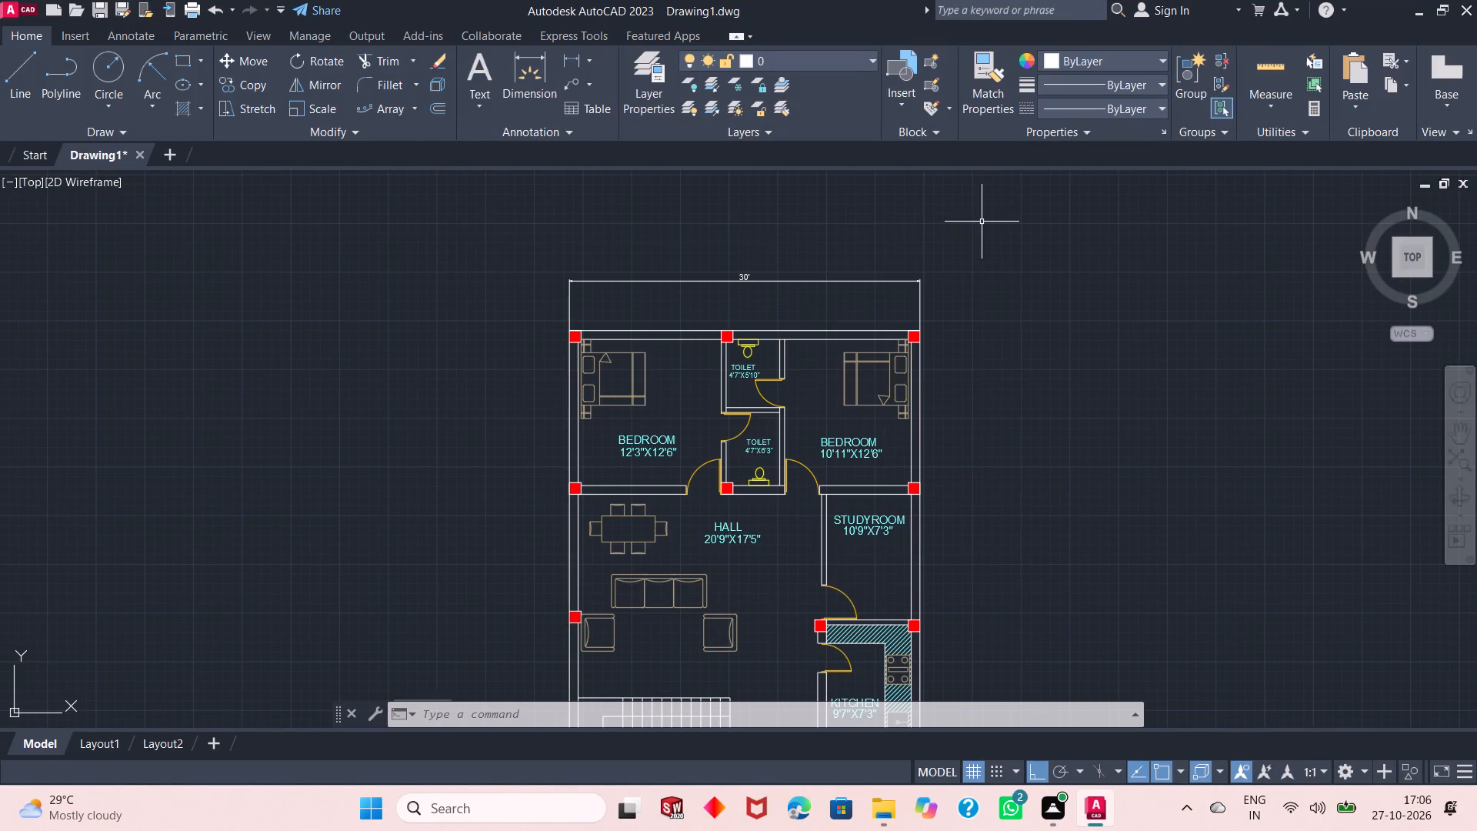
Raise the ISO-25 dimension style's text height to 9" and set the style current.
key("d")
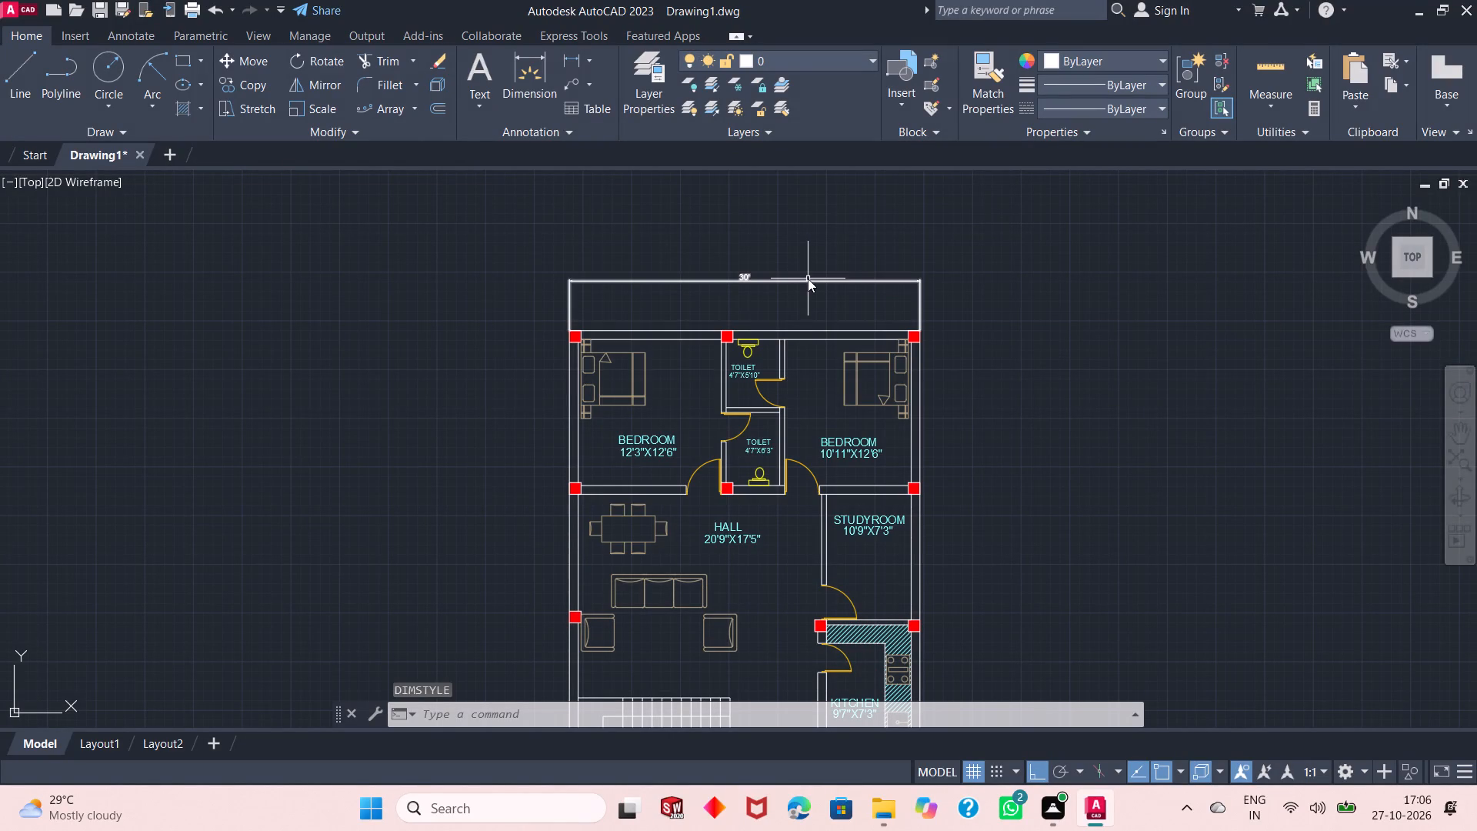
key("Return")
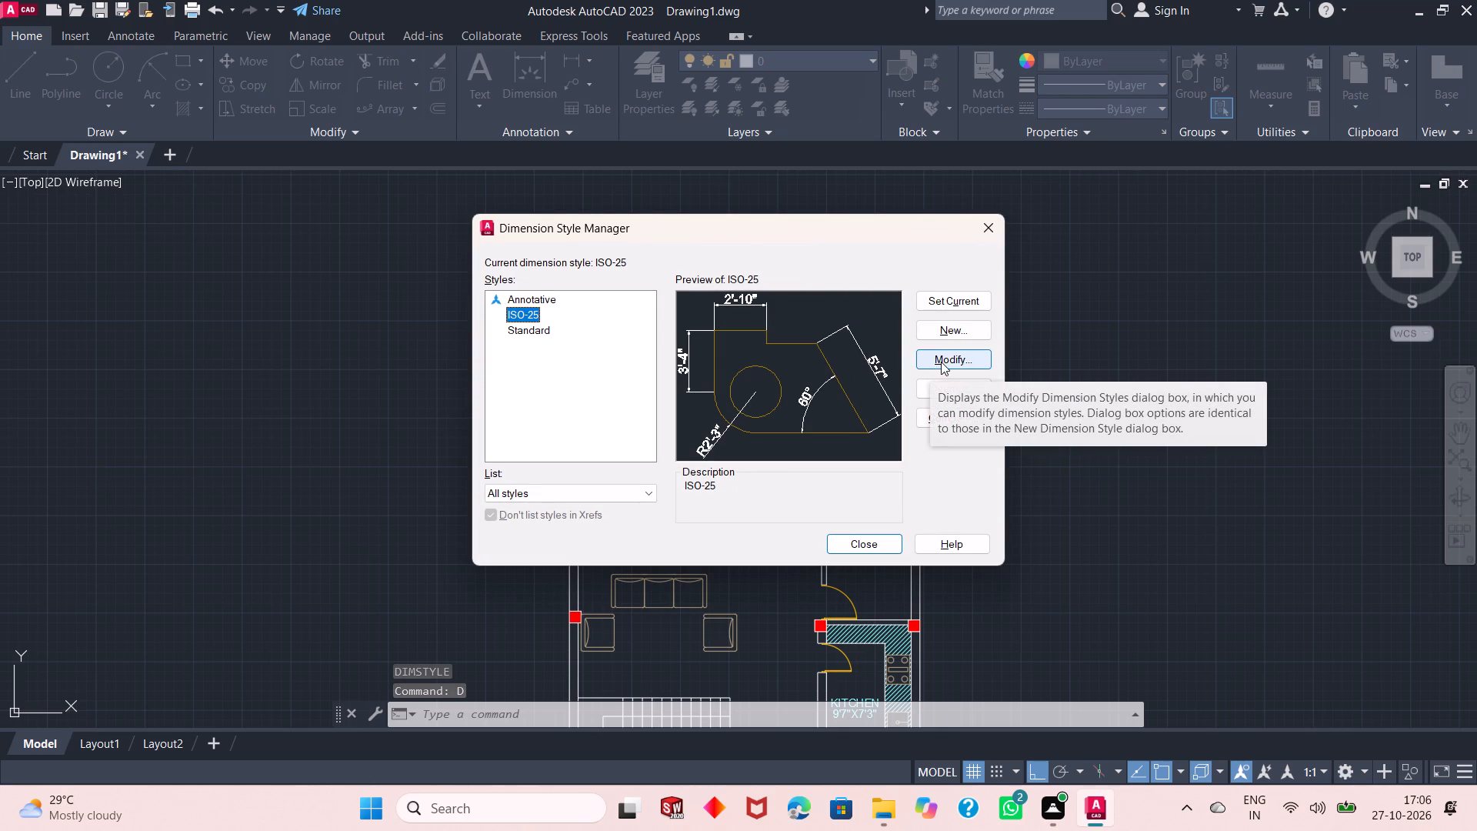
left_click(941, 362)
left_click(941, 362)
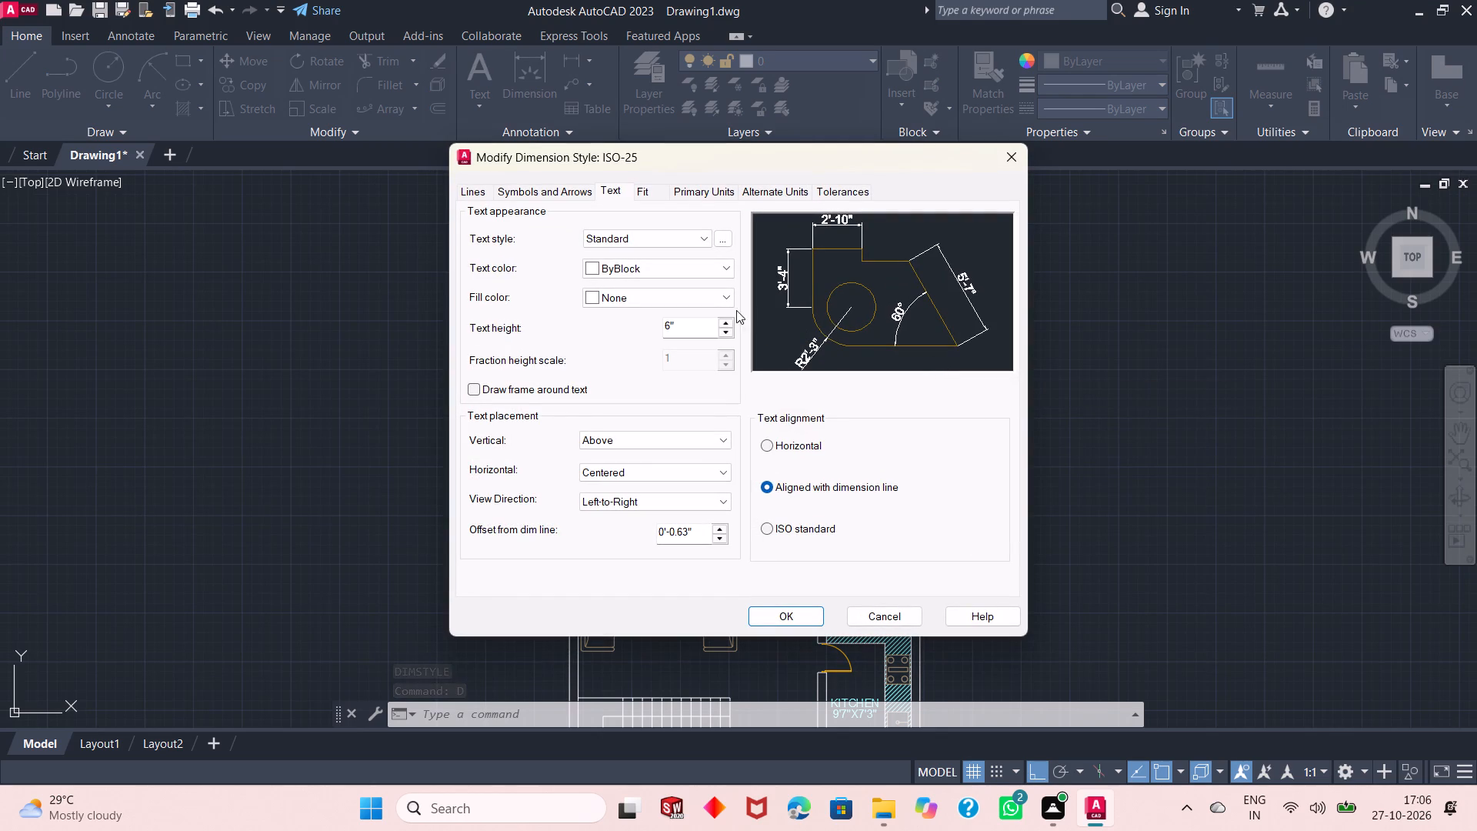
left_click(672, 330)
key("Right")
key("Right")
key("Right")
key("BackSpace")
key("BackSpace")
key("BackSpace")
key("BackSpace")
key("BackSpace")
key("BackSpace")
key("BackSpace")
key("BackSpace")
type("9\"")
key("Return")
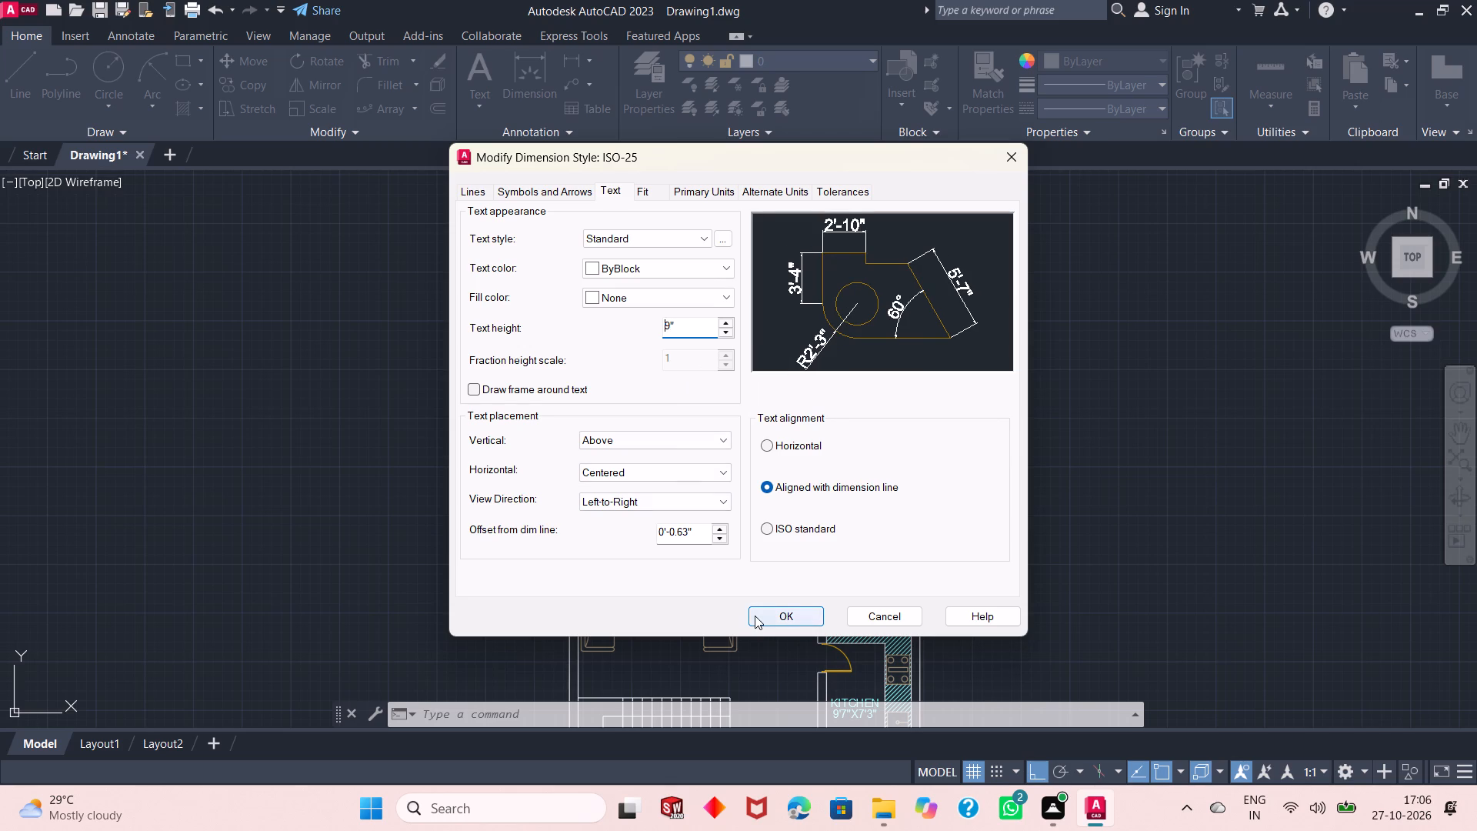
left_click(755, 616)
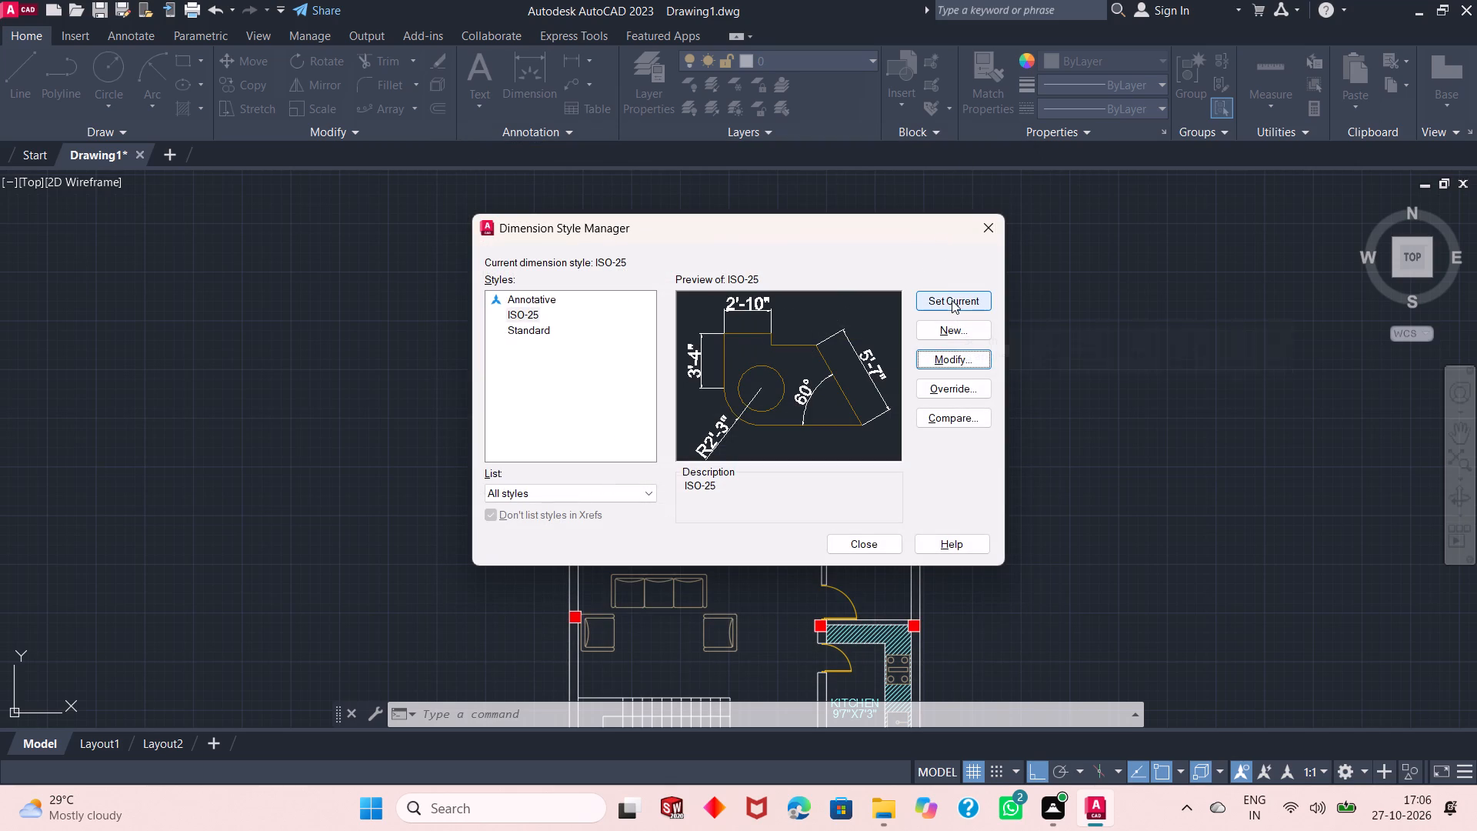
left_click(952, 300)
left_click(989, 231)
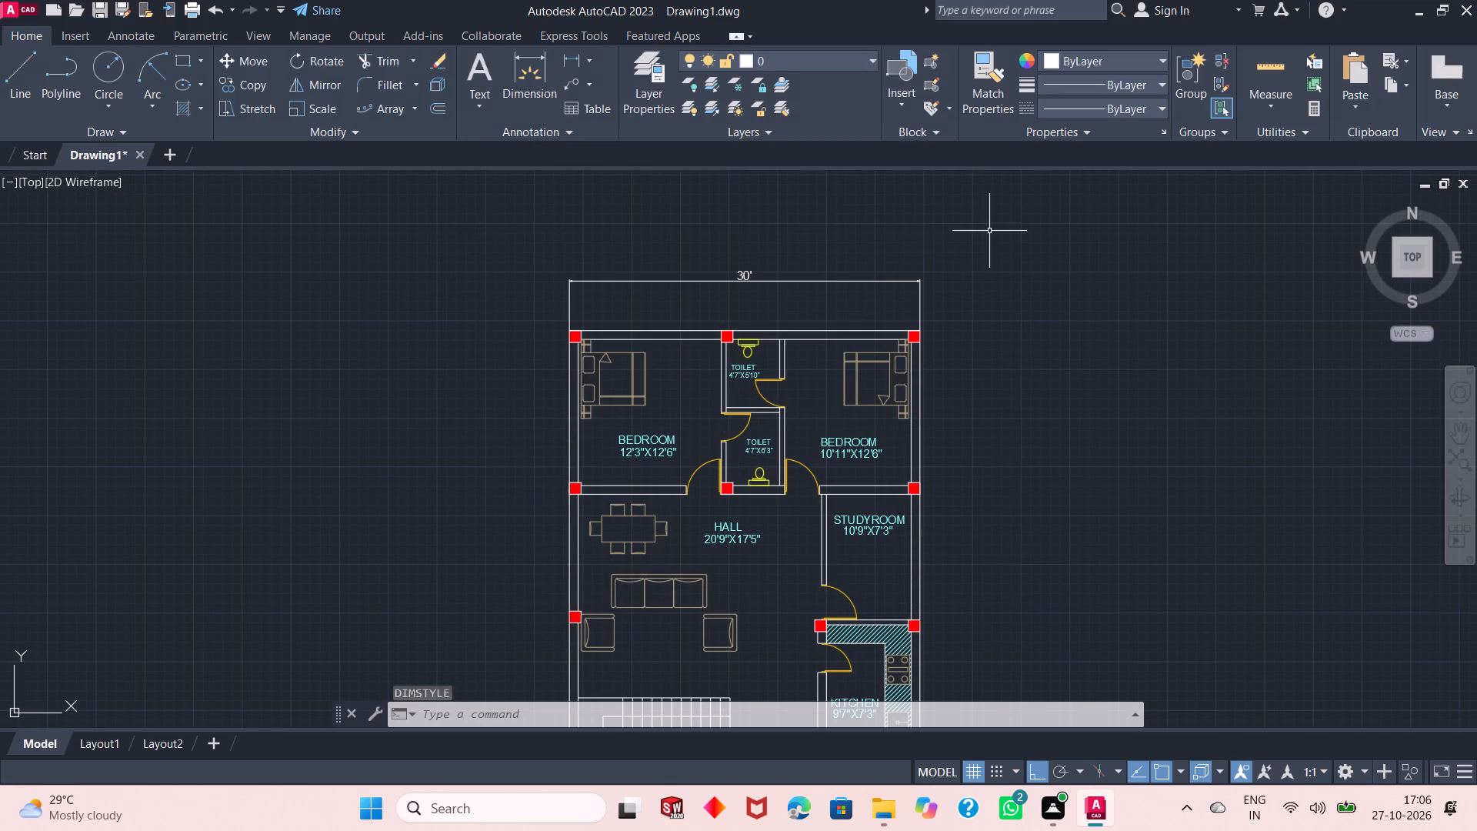
Add a vertical linear dimension for the house's overall length, placed outside the left outer wall.
scroll(876, 231, "down", 1, "ctrl")
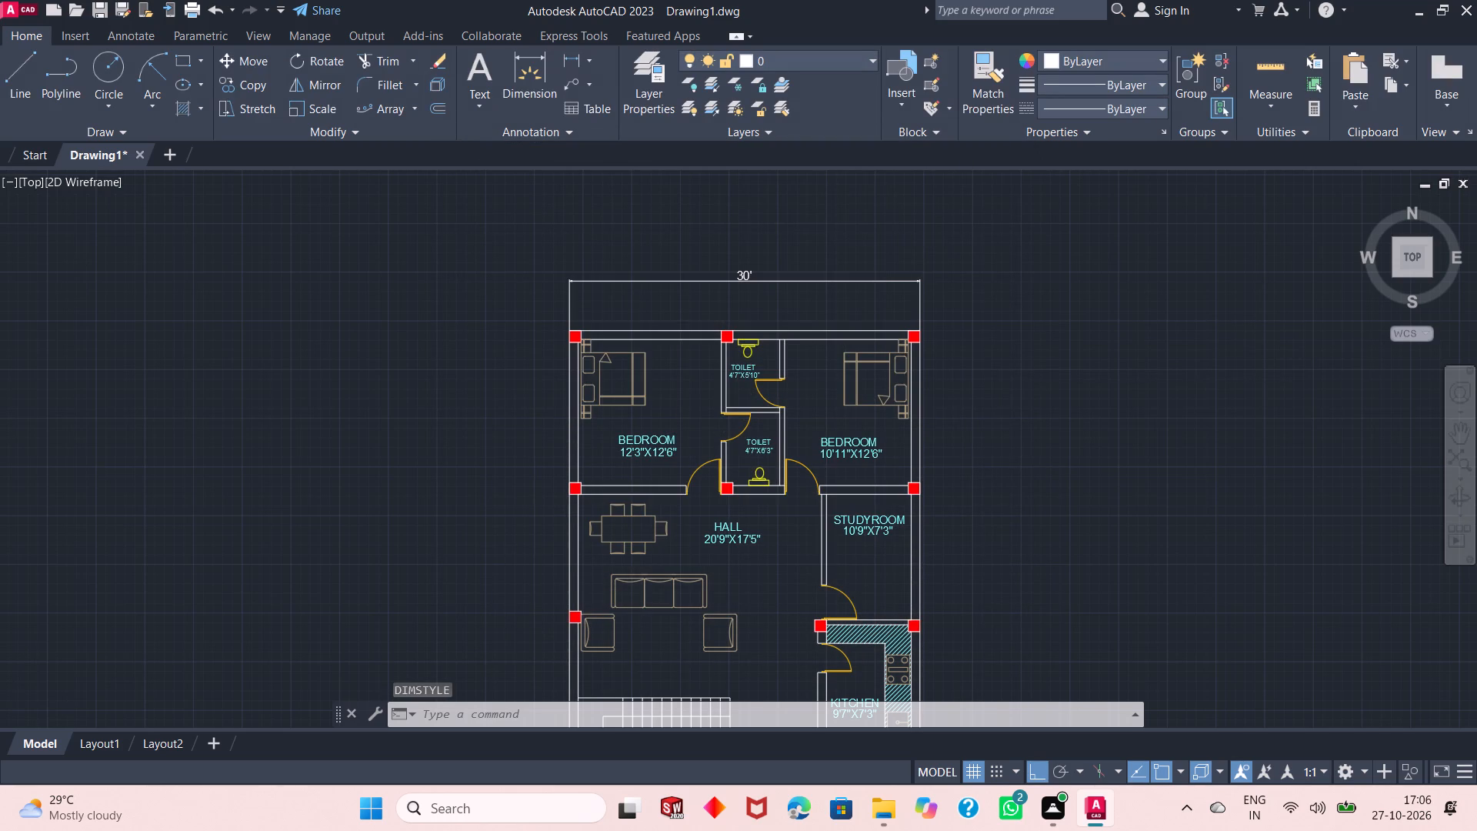
left_click(570, 52)
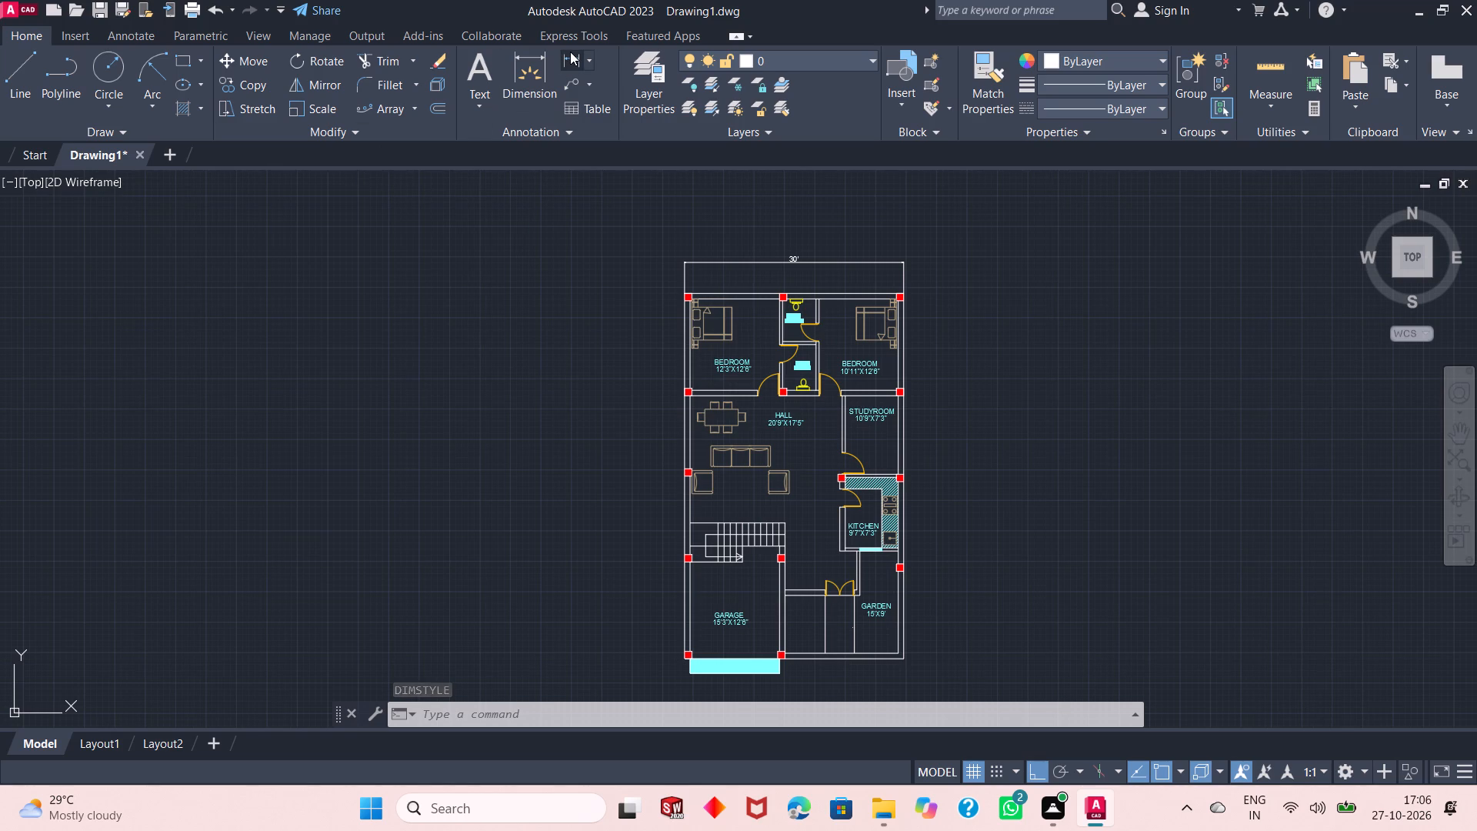
left_click(680, 296)
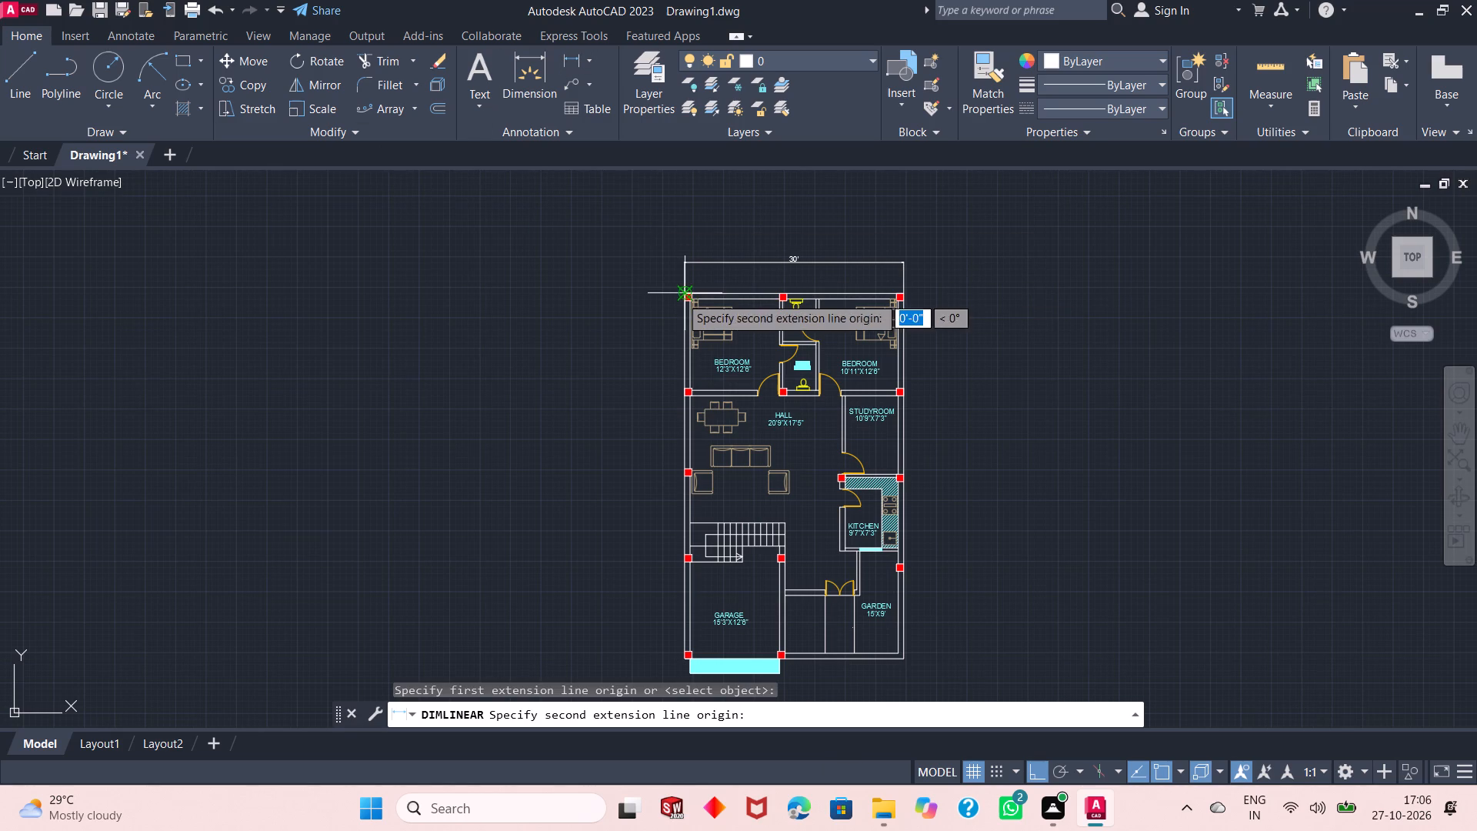
left_click(680, 662)
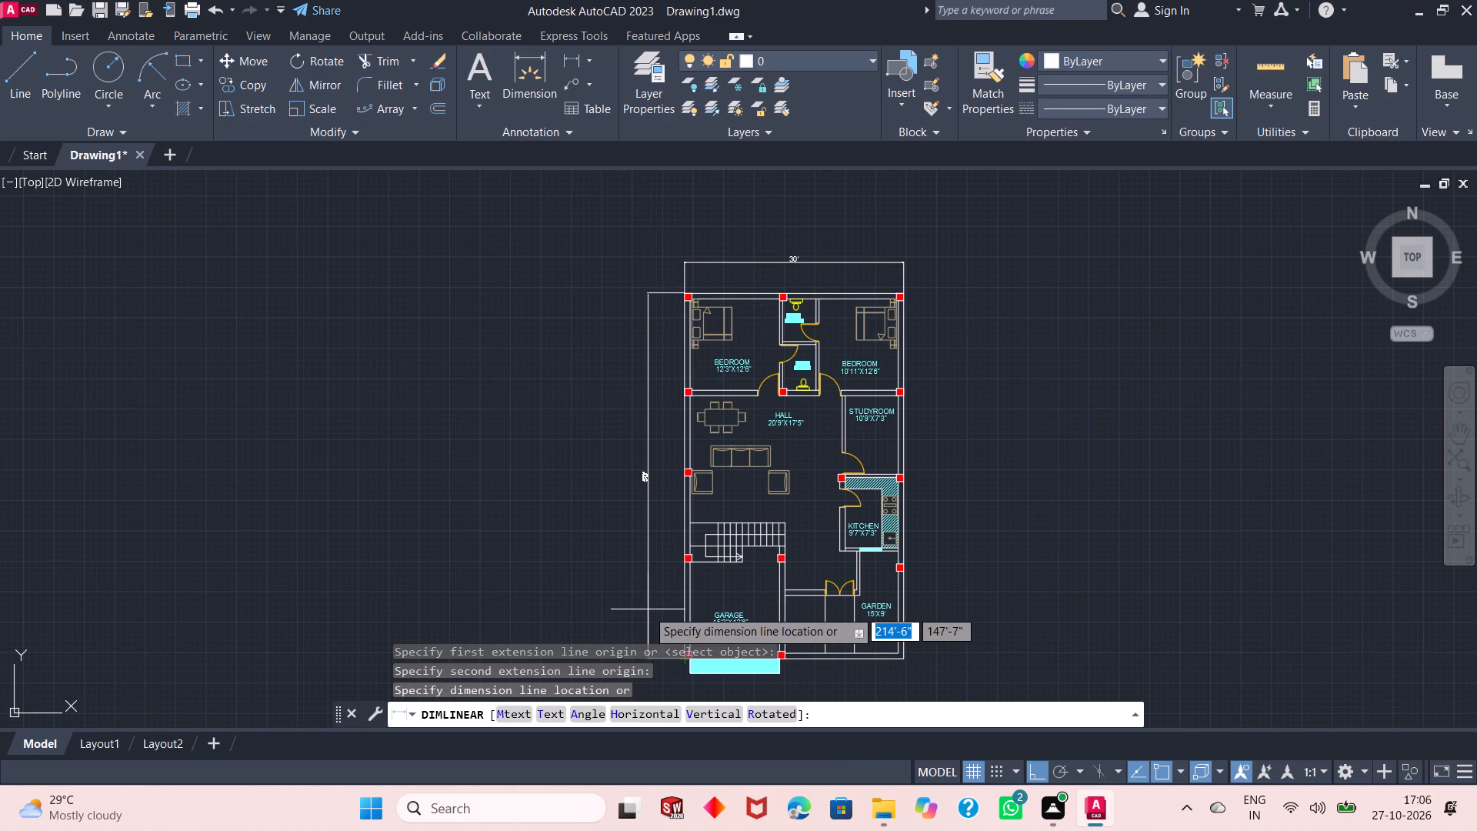
left_click(646, 609)
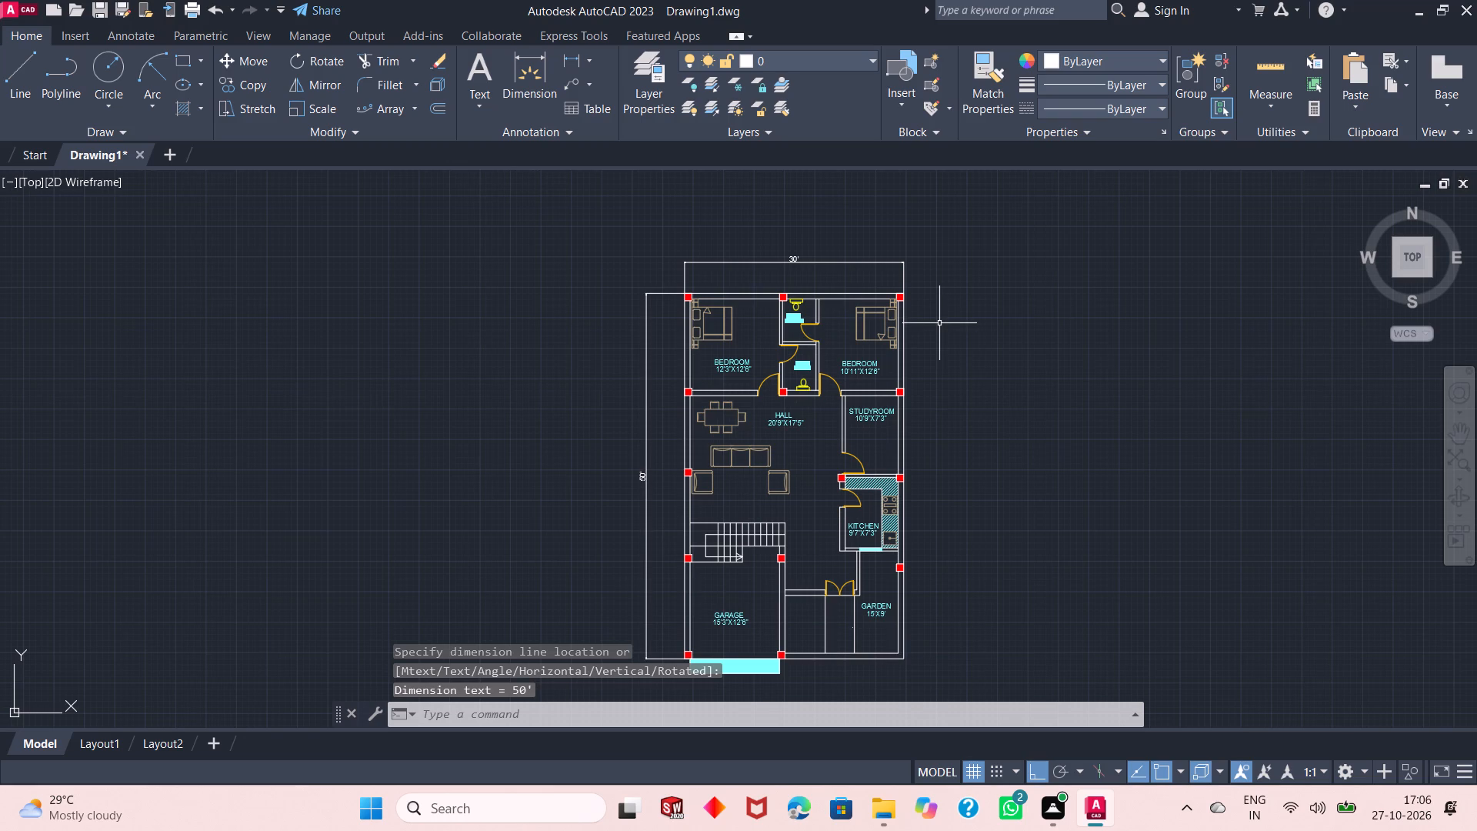
Set the ISO-25 dimension style's text height to 1' and make the style current.
key("d")
key("Return")
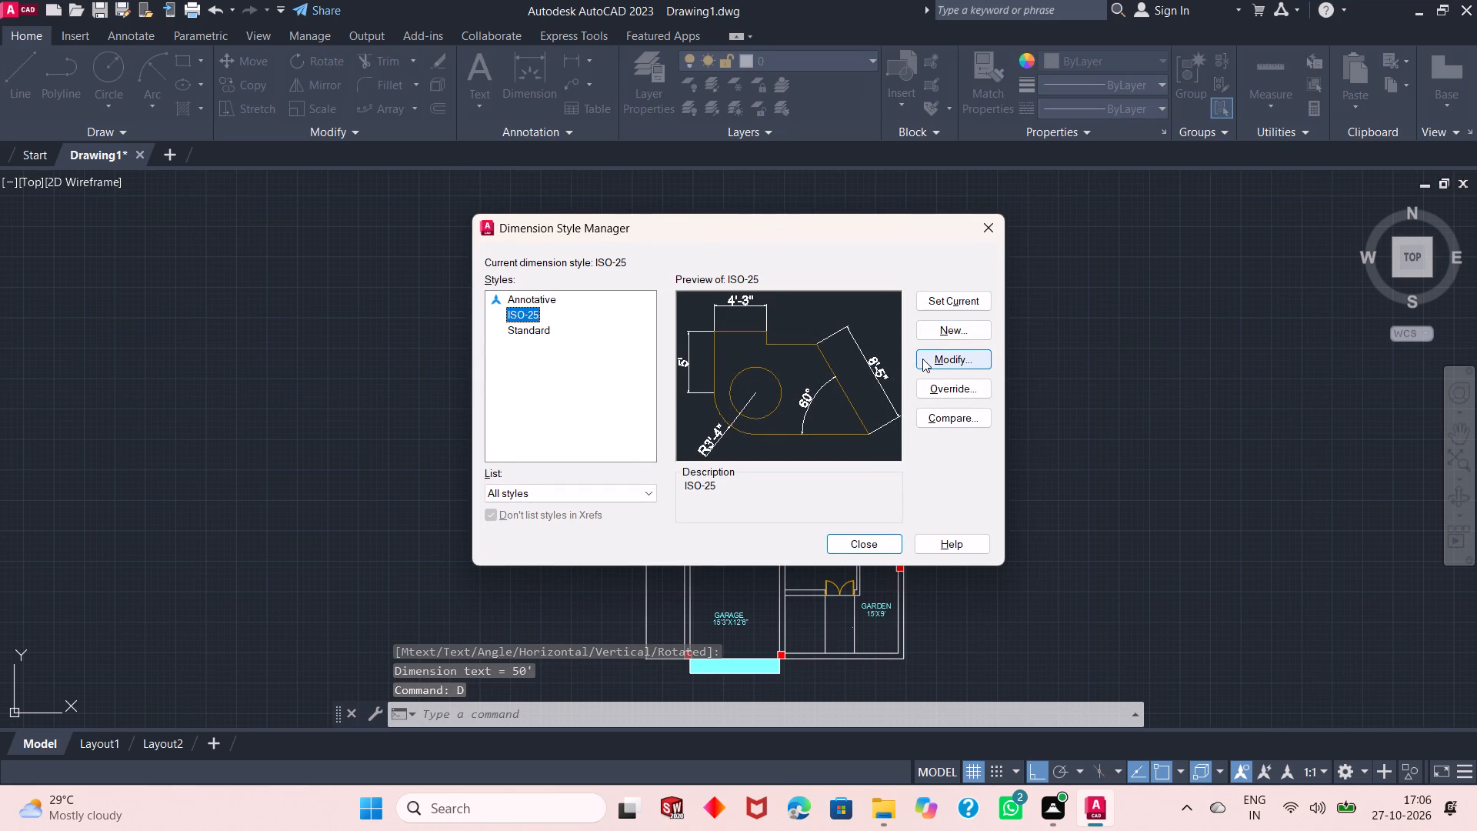
left_click(922, 359)
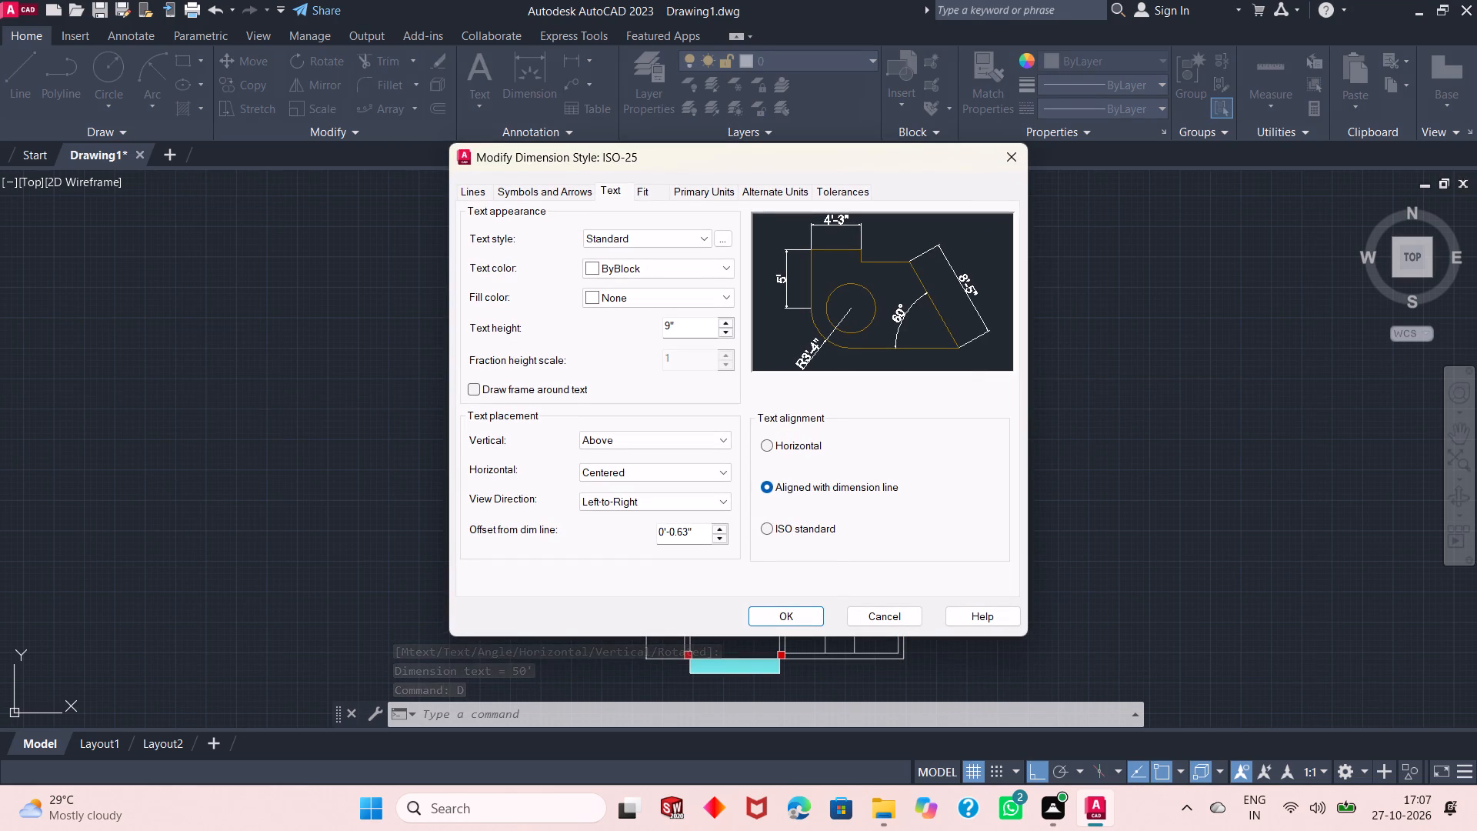
left_click(701, 331)
key("BackSpace")
key("BackSpace")
key("BackSpace")
key("BackSpace")
key("BackSpace")
key("BackSpace")
key("BackSpace")
key("BackSpace")
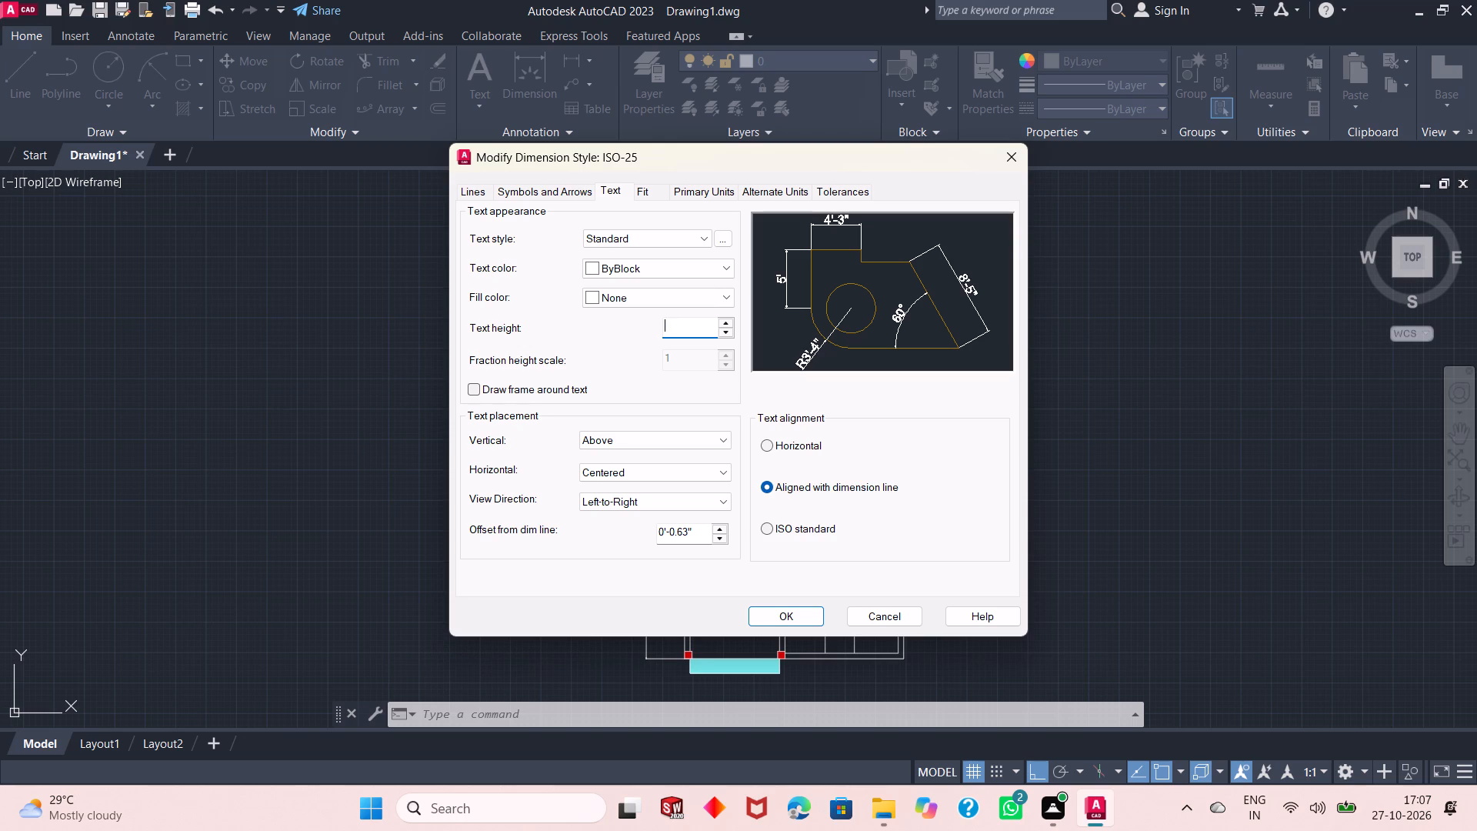
type("1'")
key("Return")
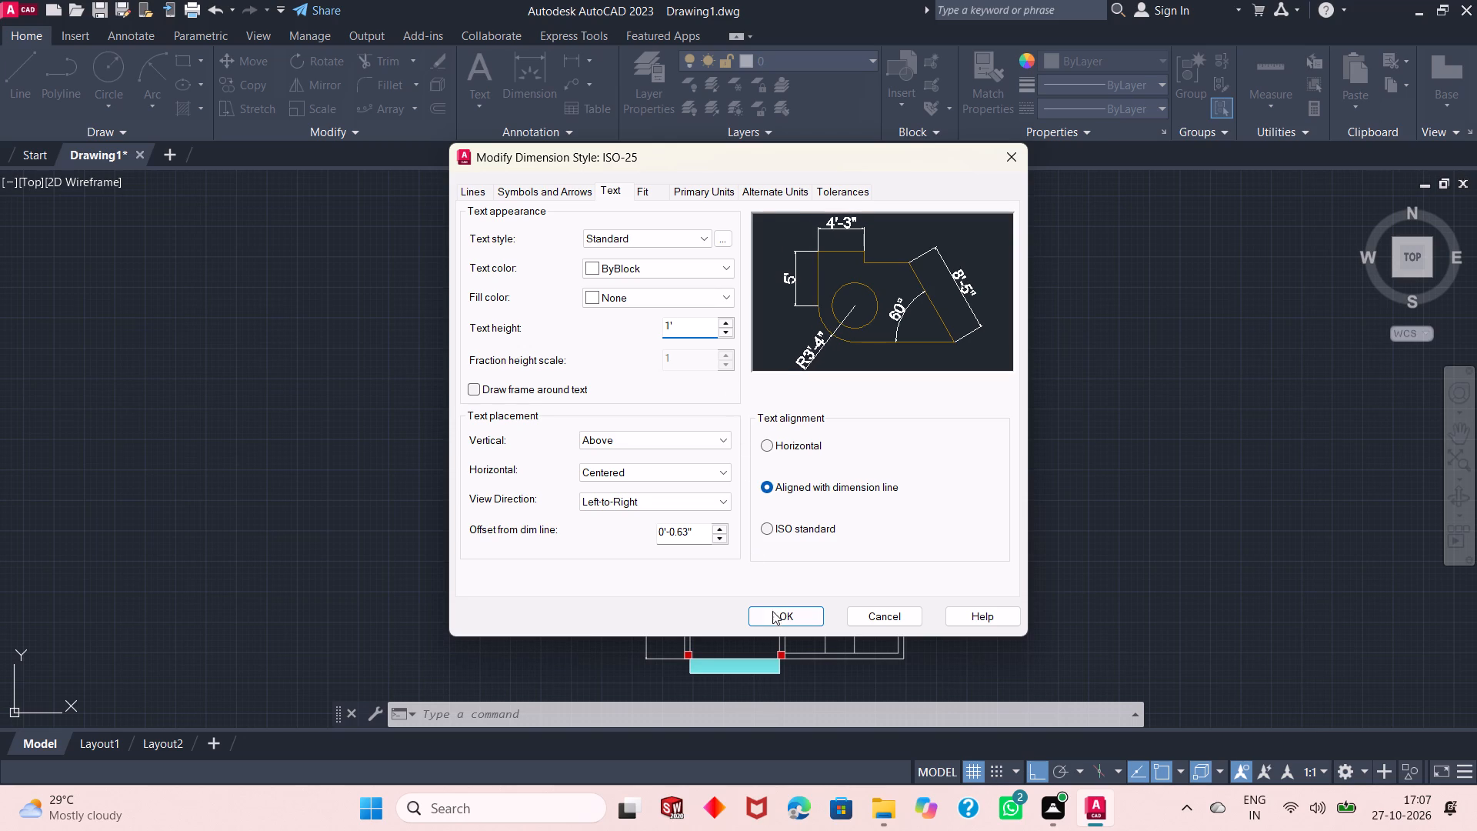
left_click(792, 619)
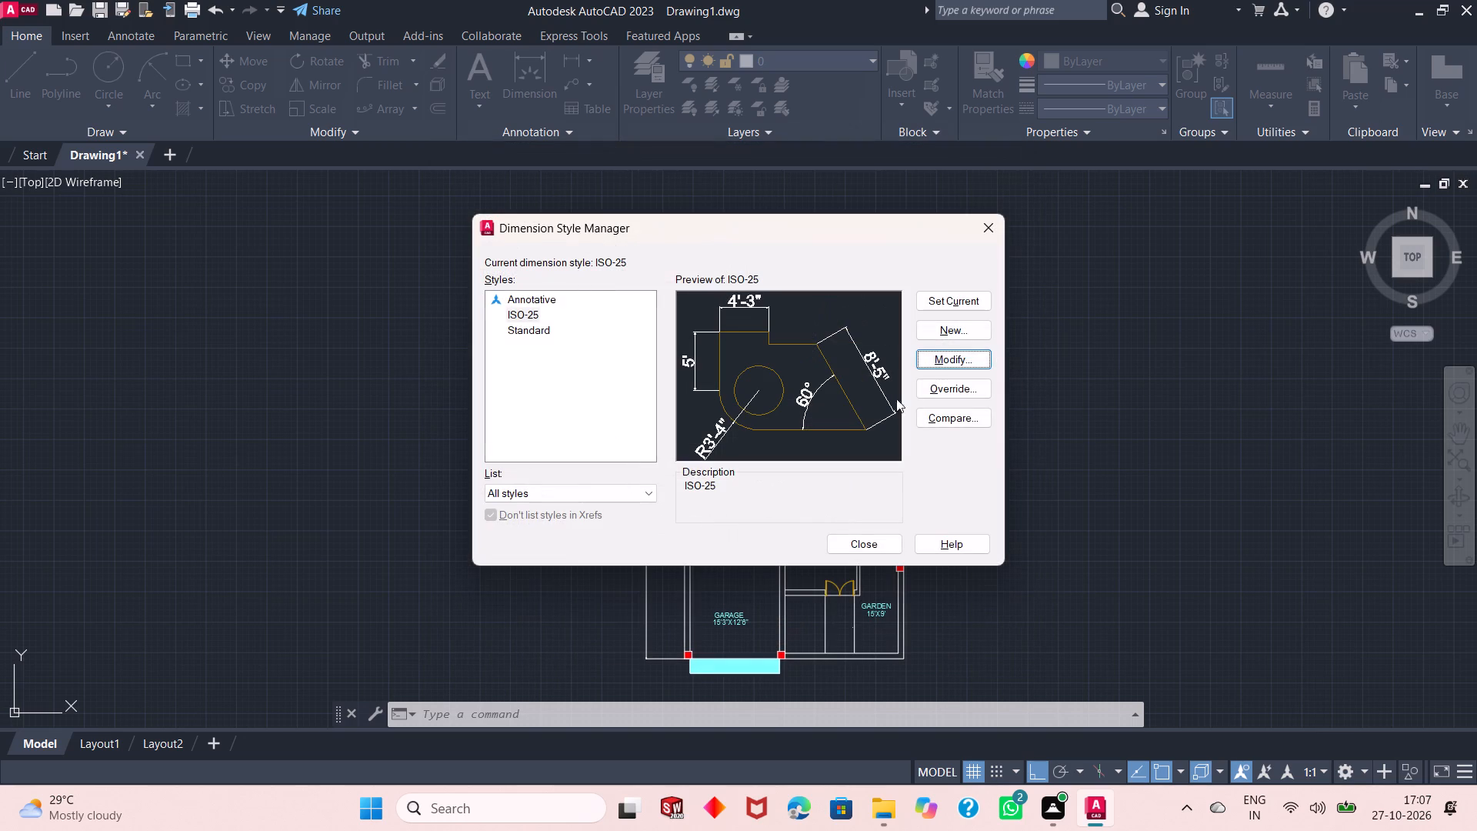
left_click(947, 302)
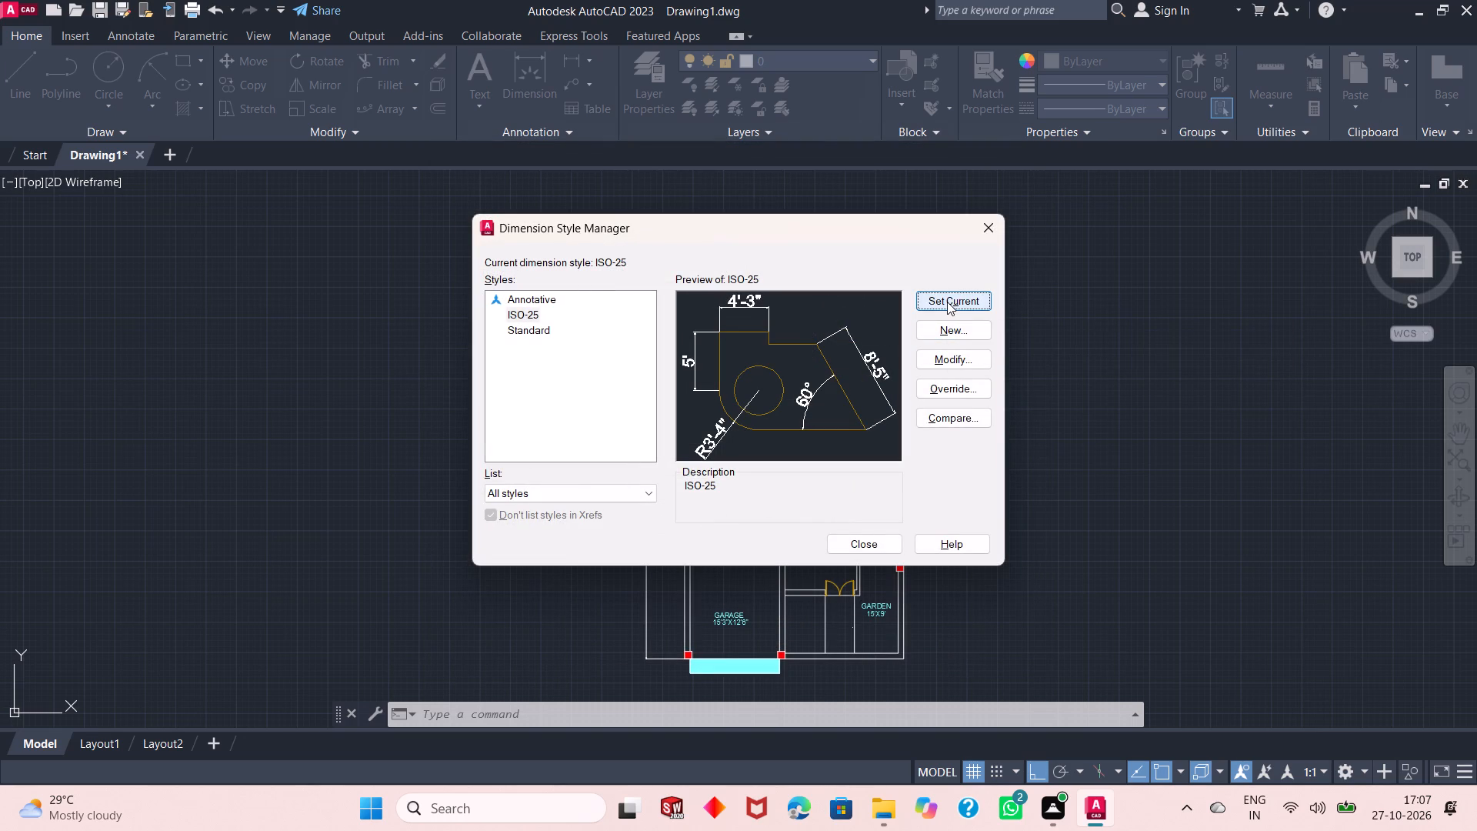
left_click(994, 232)
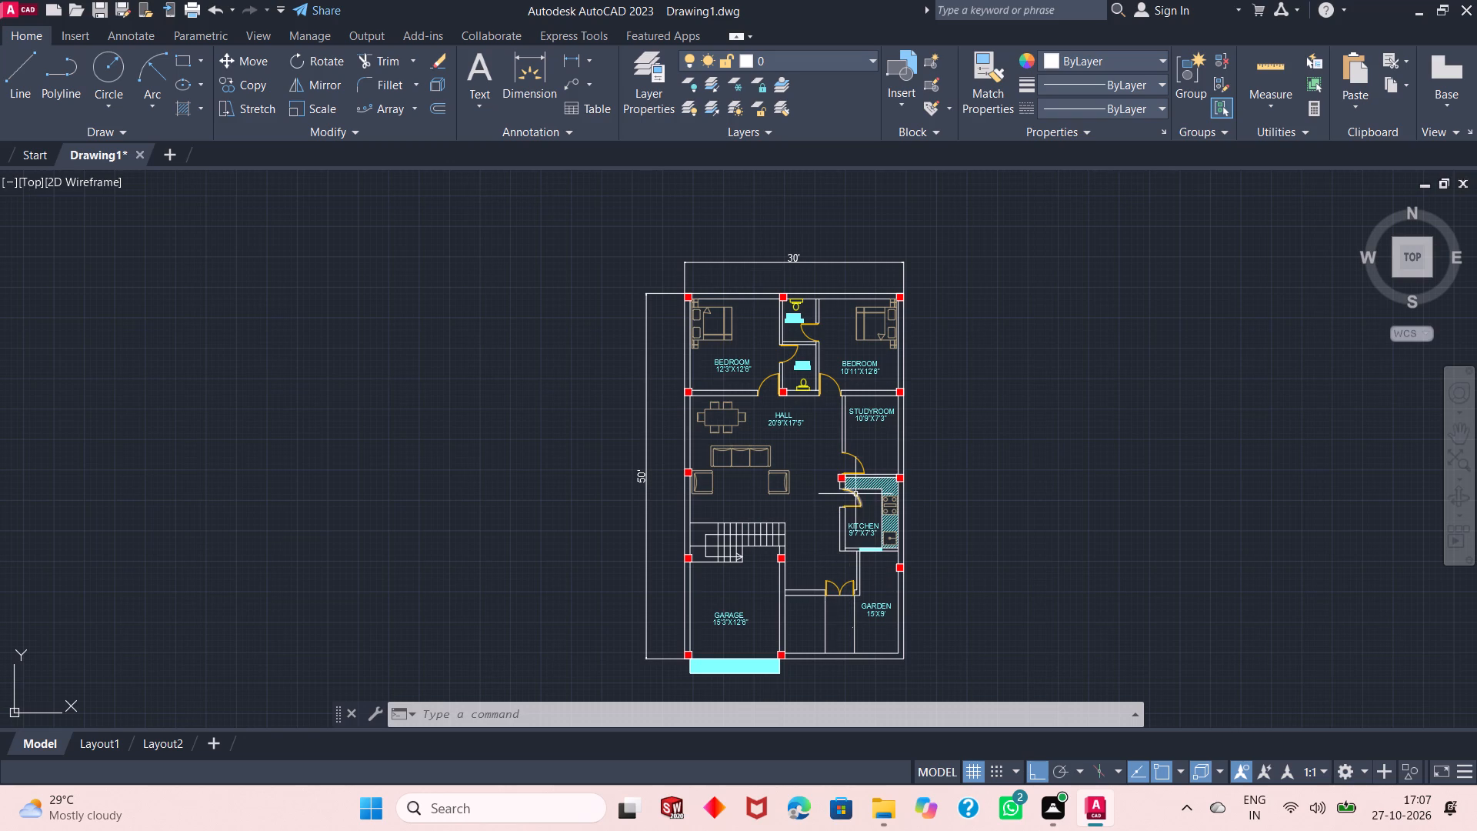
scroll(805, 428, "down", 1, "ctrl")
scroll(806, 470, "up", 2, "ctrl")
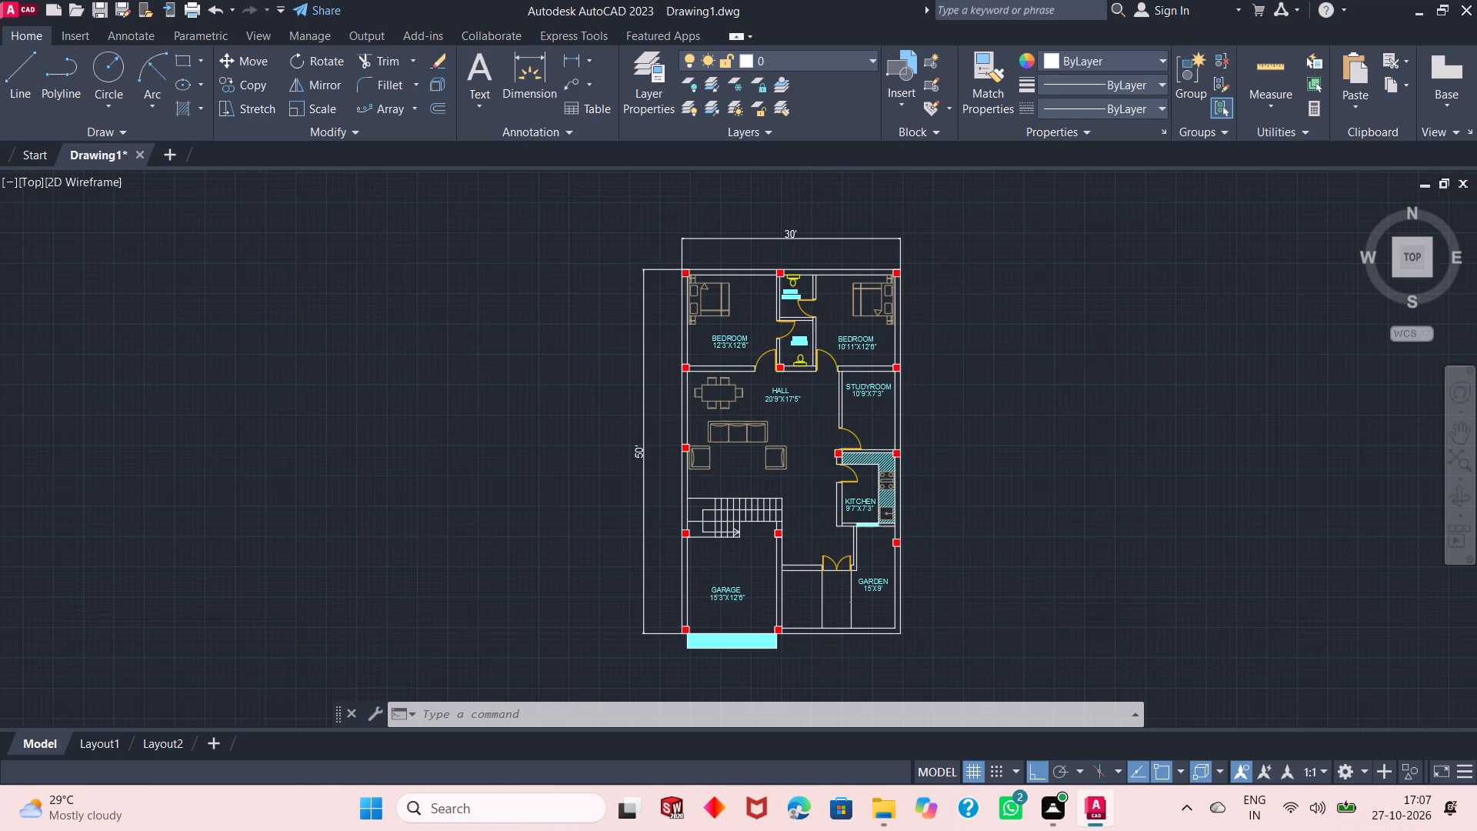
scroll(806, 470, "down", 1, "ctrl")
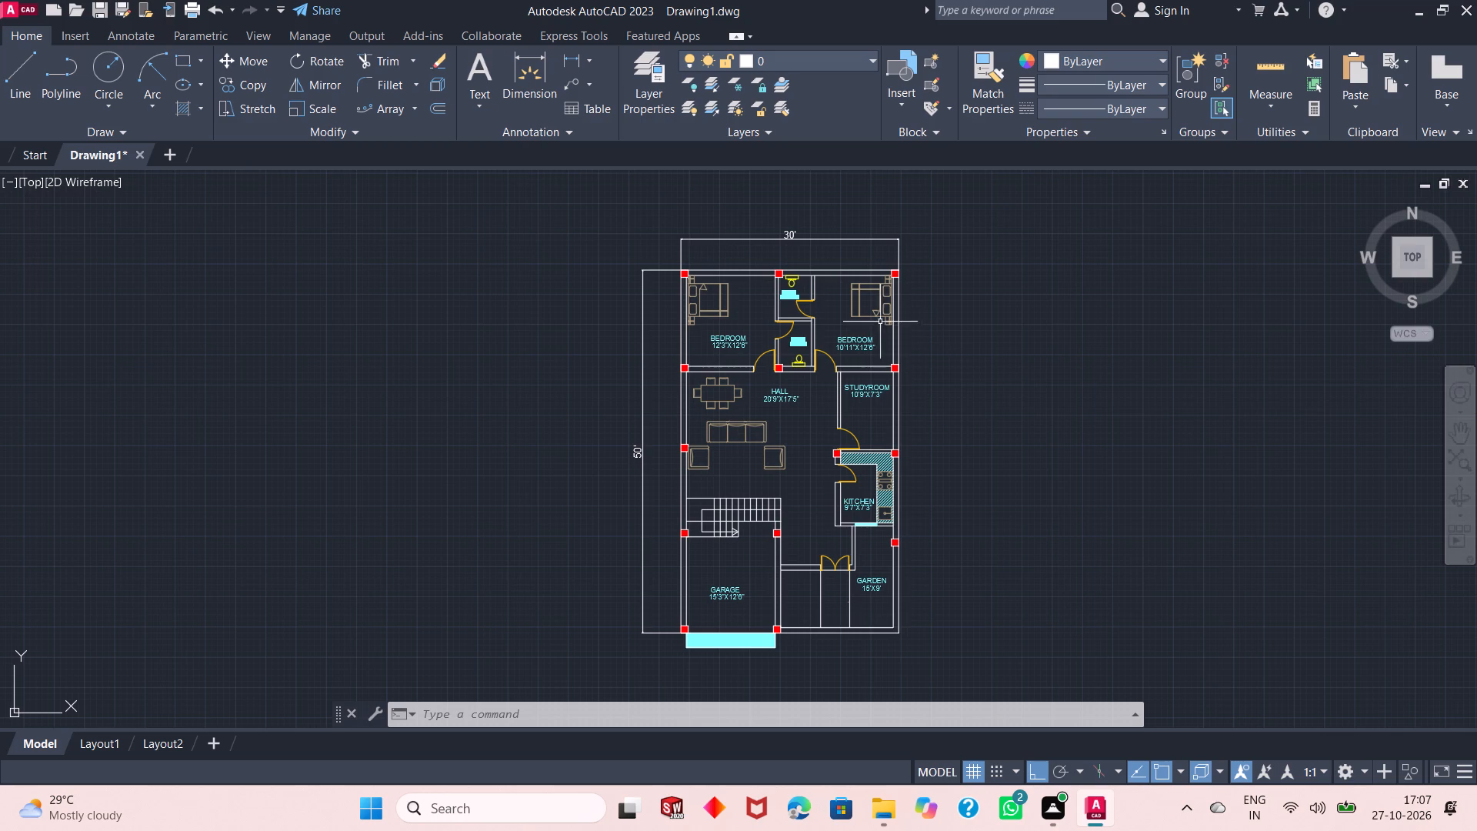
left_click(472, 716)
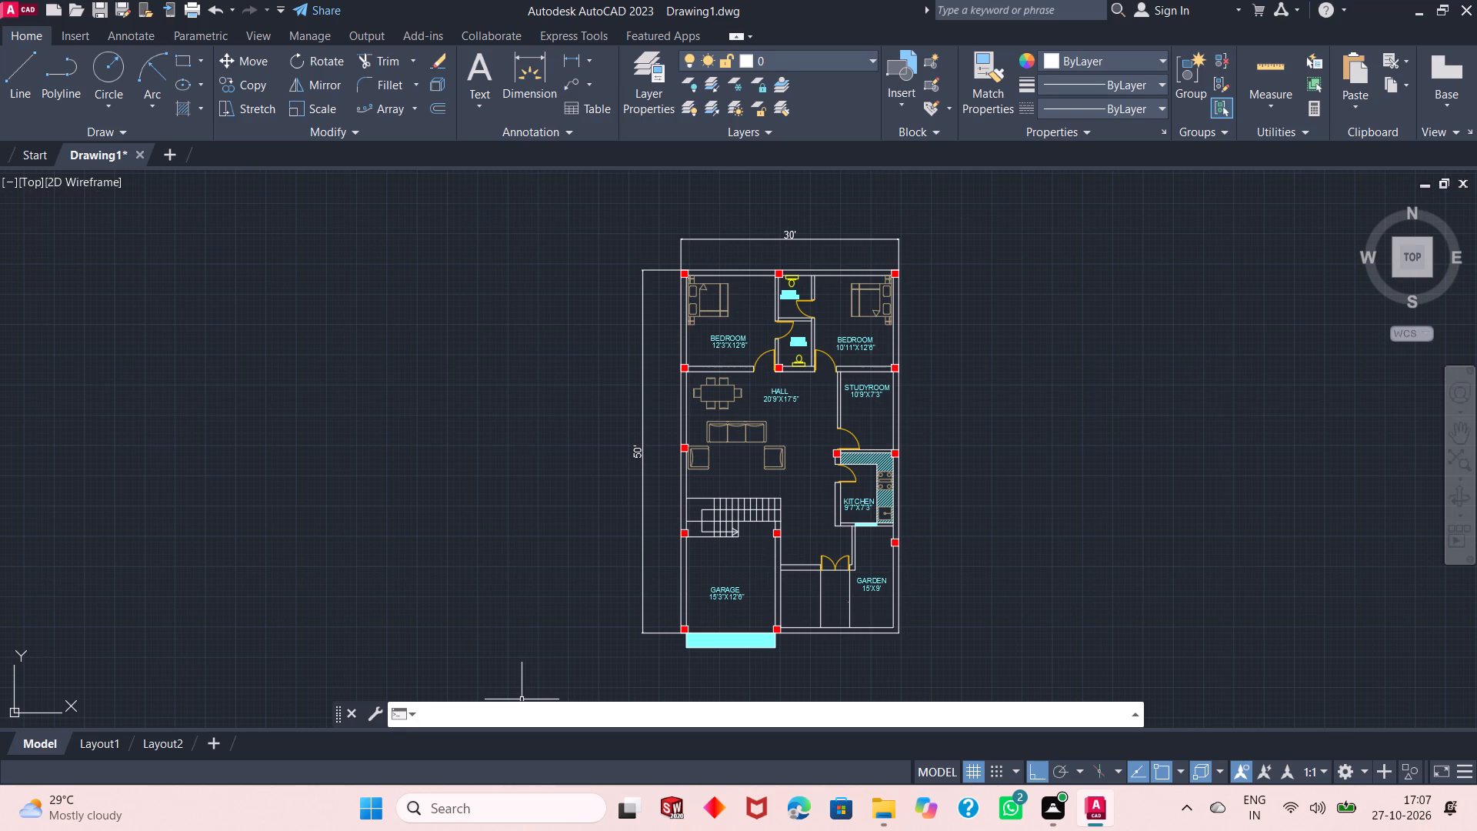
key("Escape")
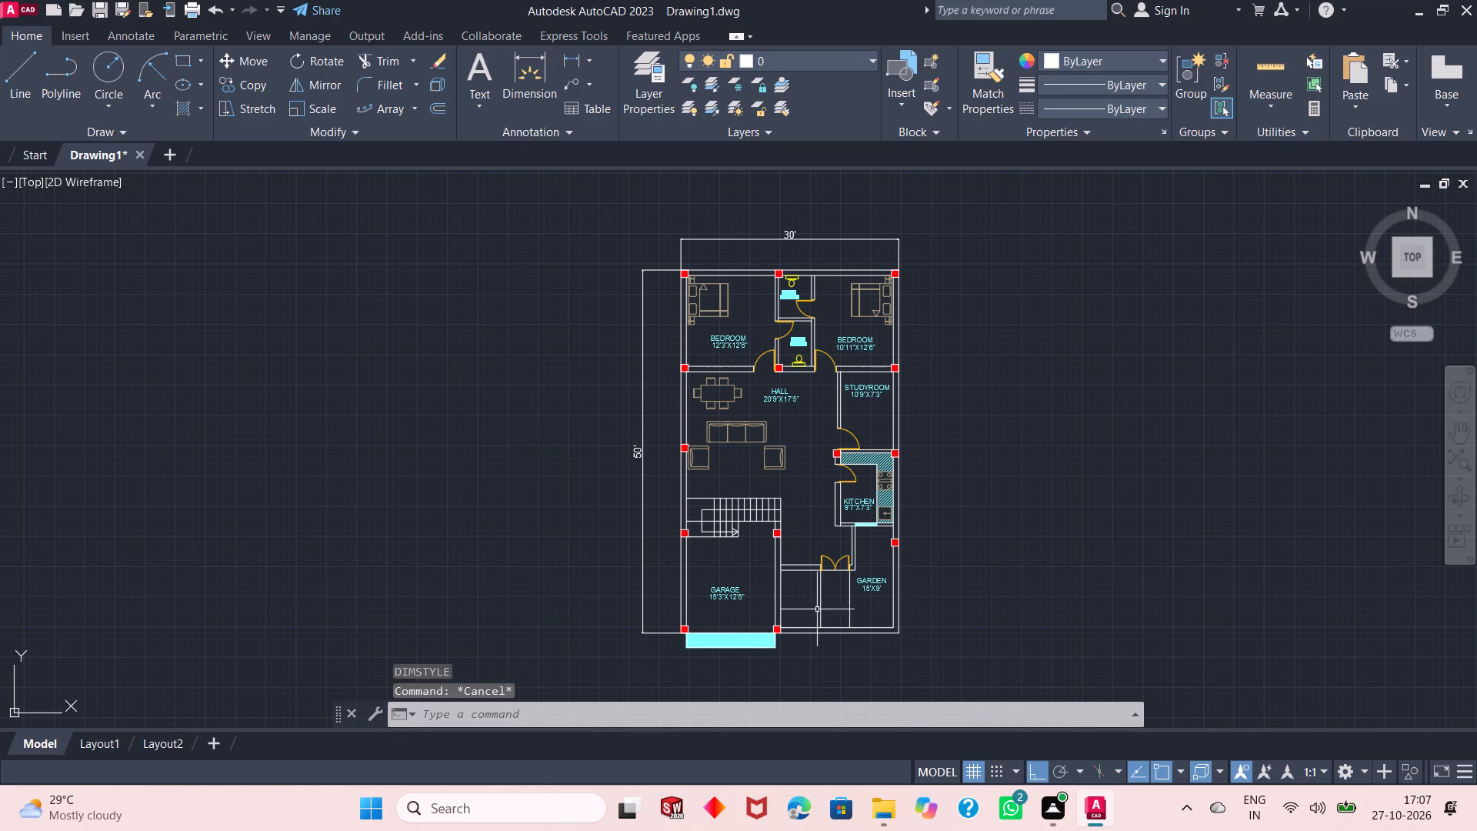
Trim away the inner line of the front wall along the garden, entrance path and the bay beside the garage.
scroll(859, 634, "up", 3, "ctrl")
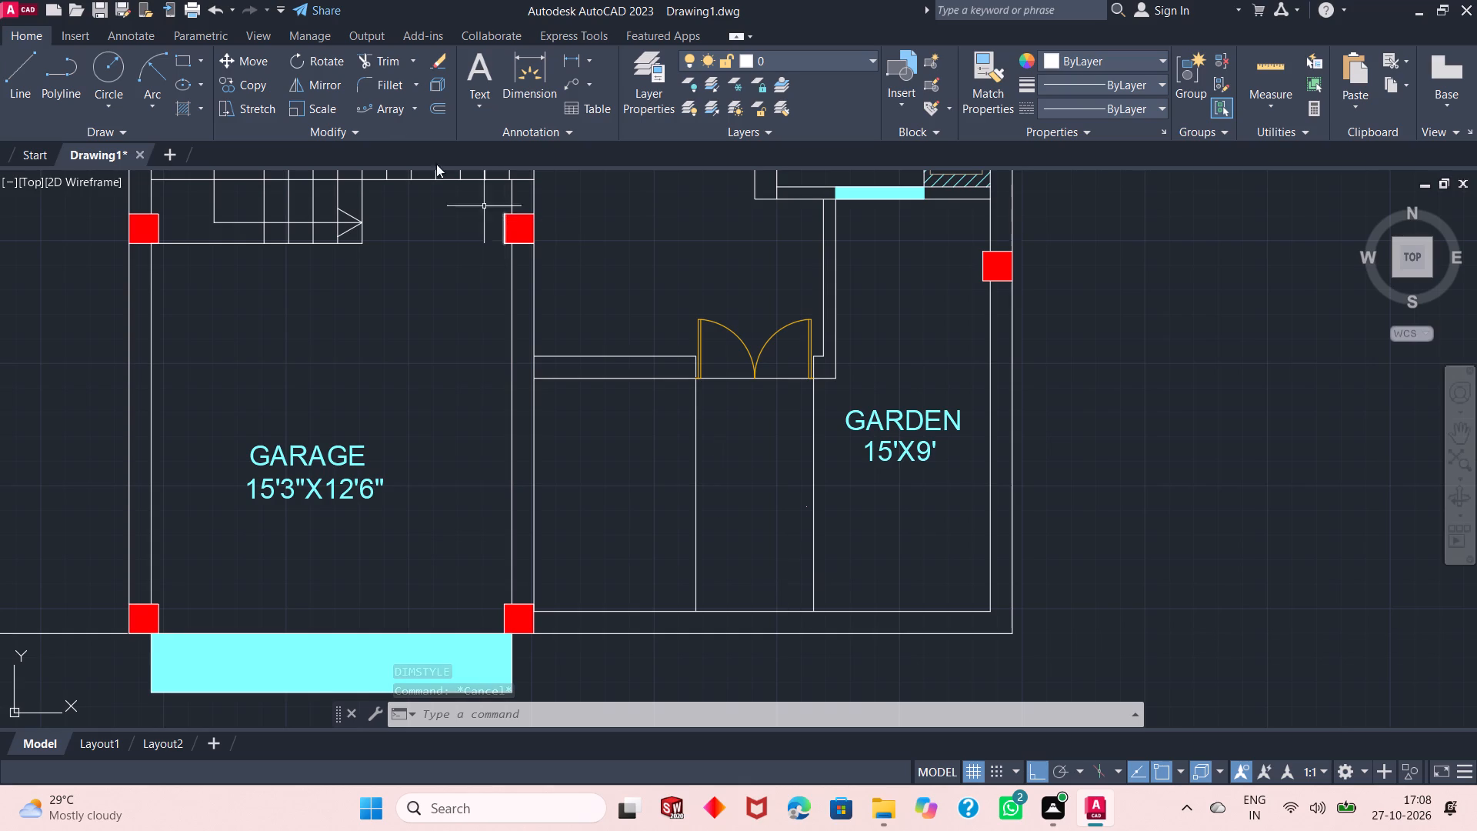
left_click(375, 60)
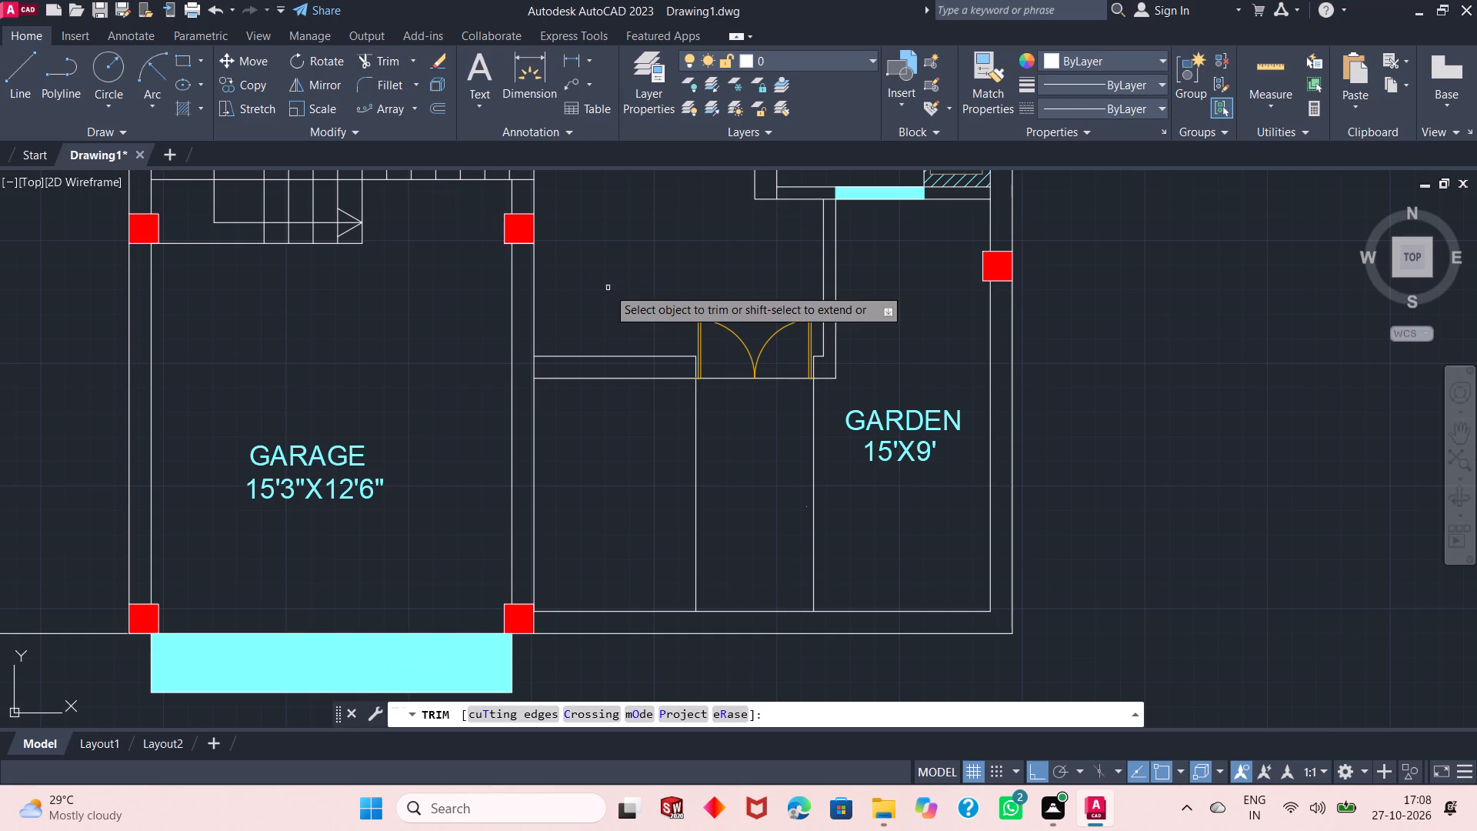
left_click(867, 610)
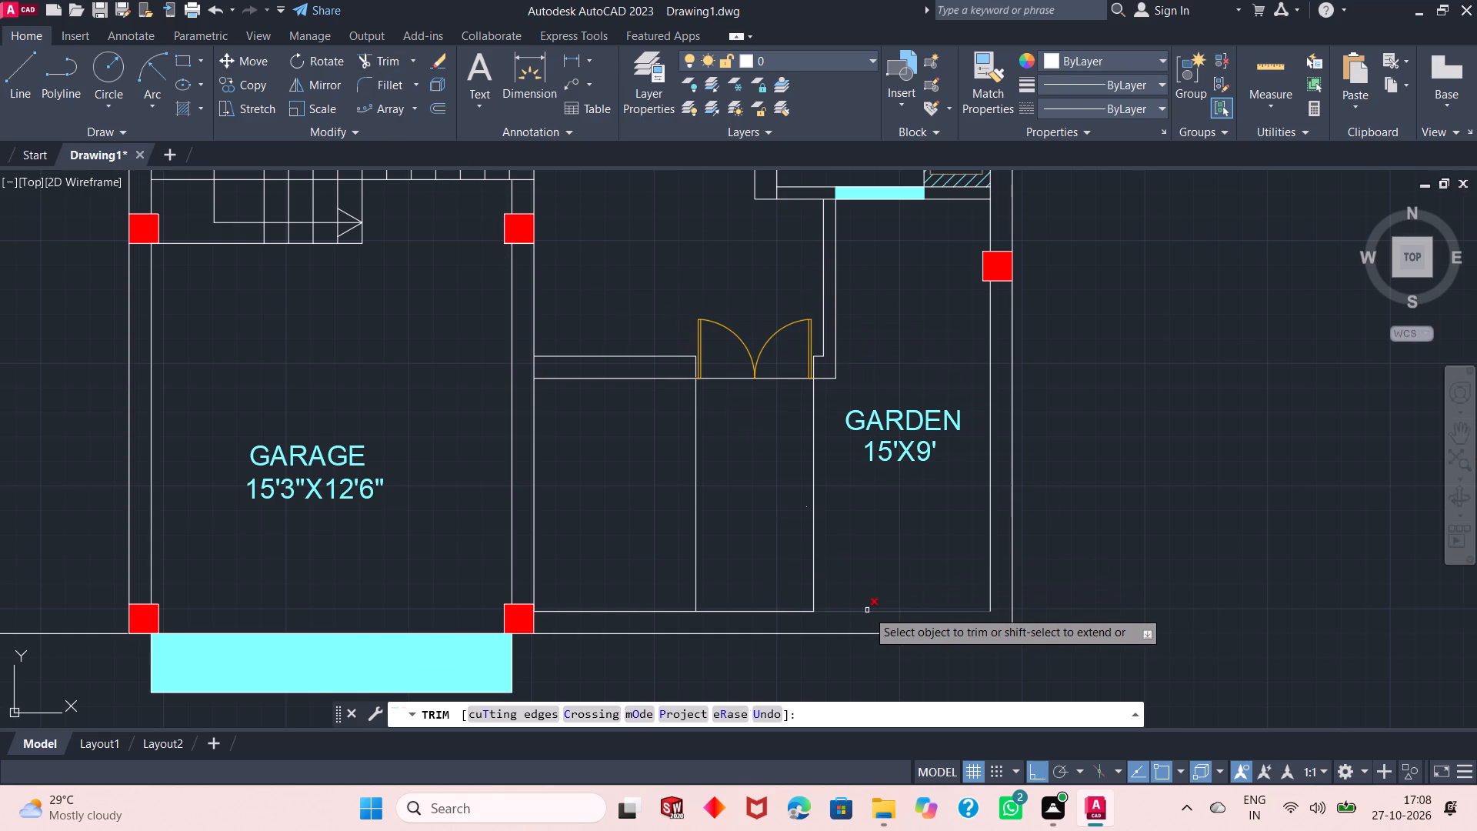
left_click(797, 610)
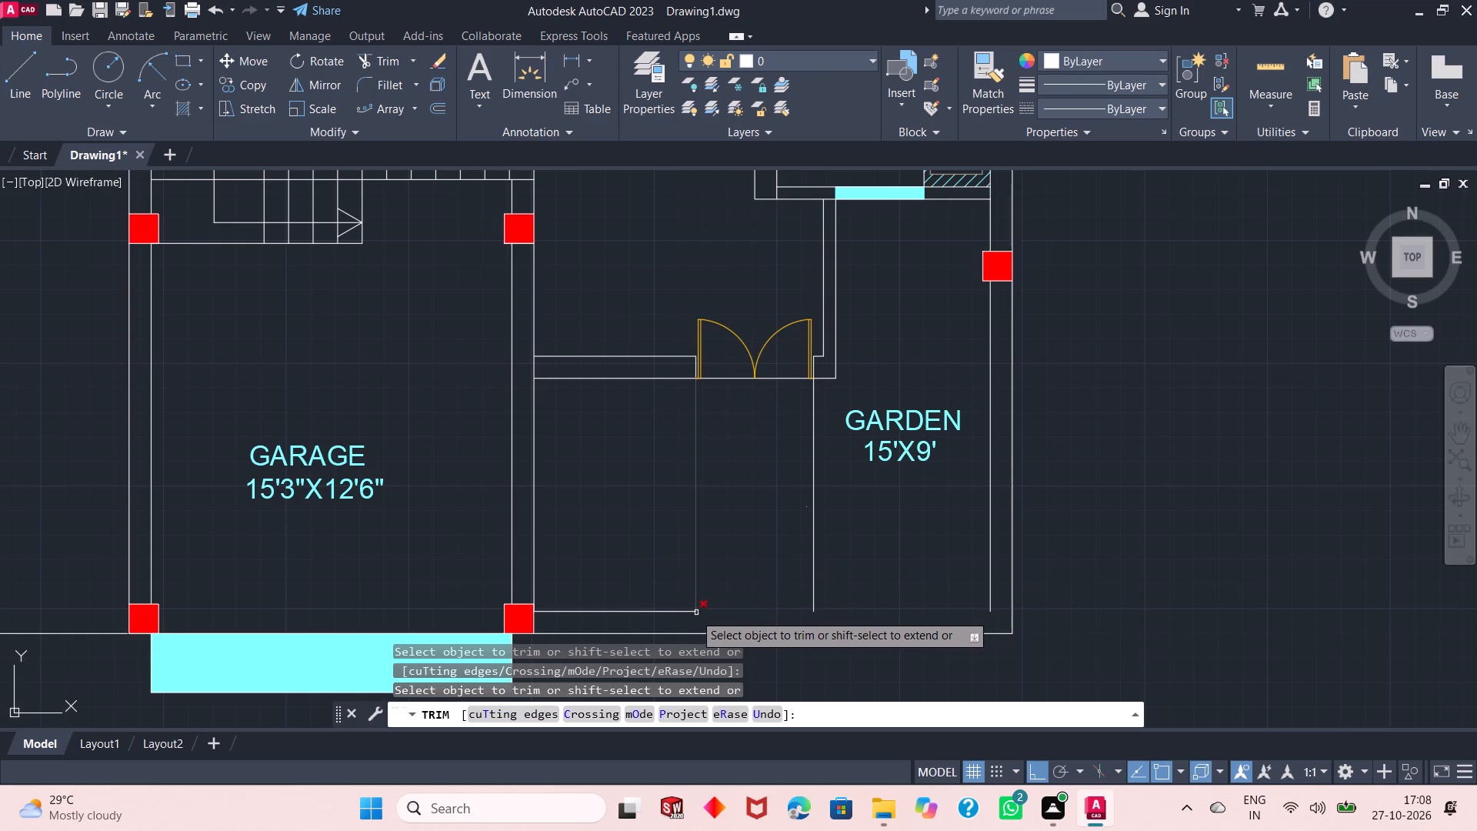
left_click(655, 606)
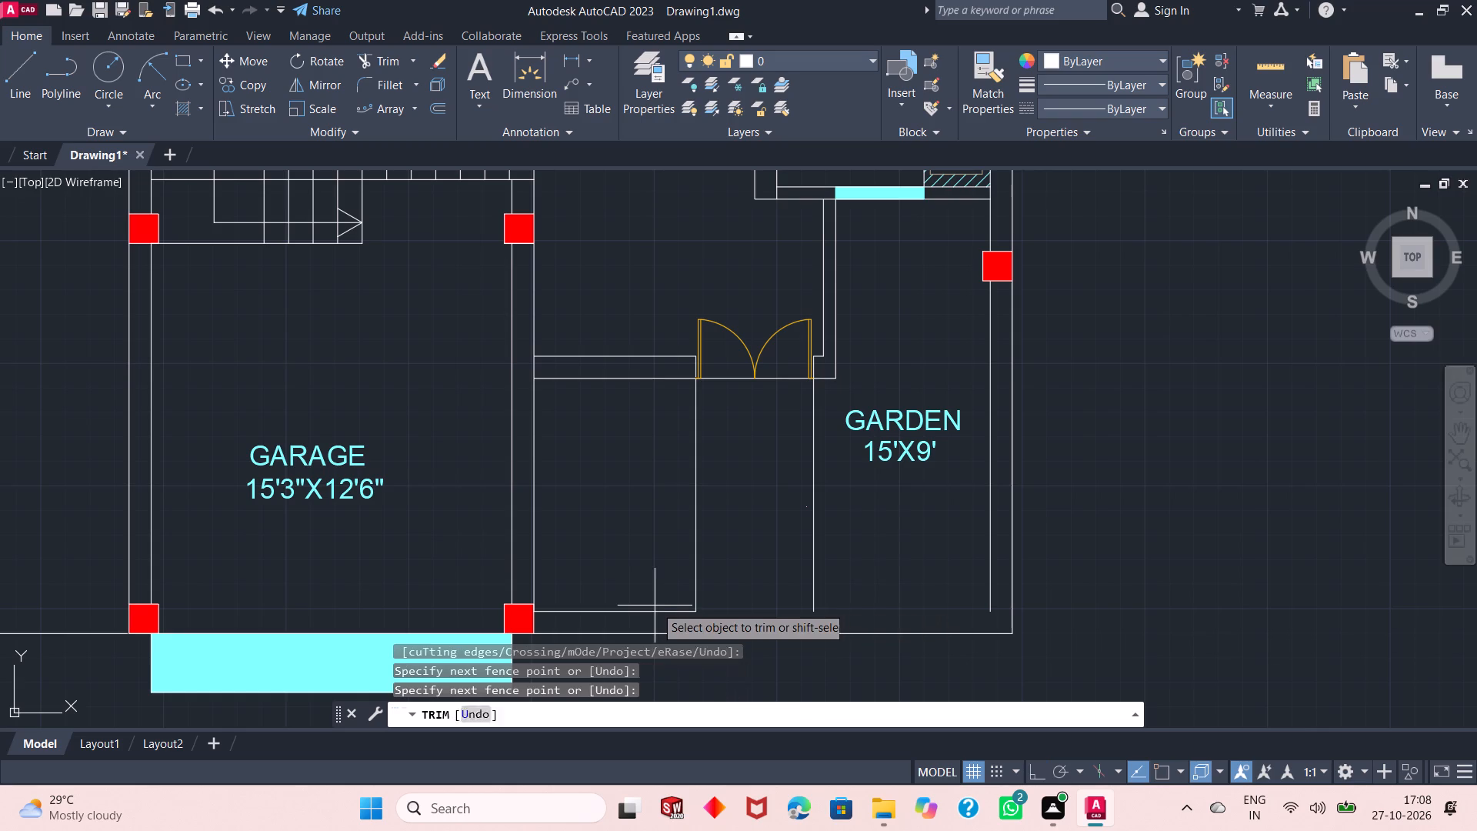
left_click(629, 619)
key("Return")
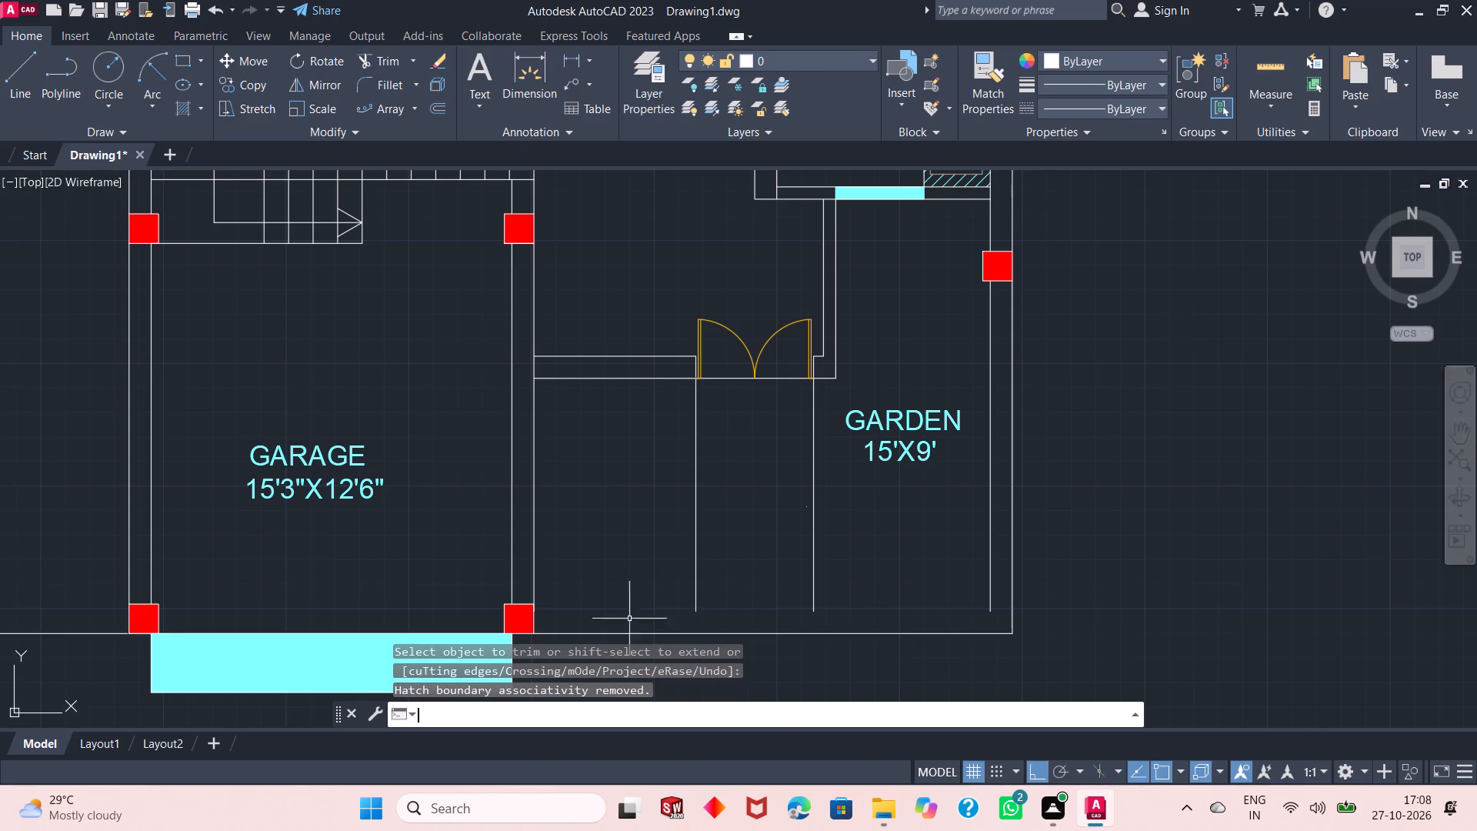
Extend the two entrance path lines and the garden side wall's inner line to the front outer wall line.
left_click(409, 68)
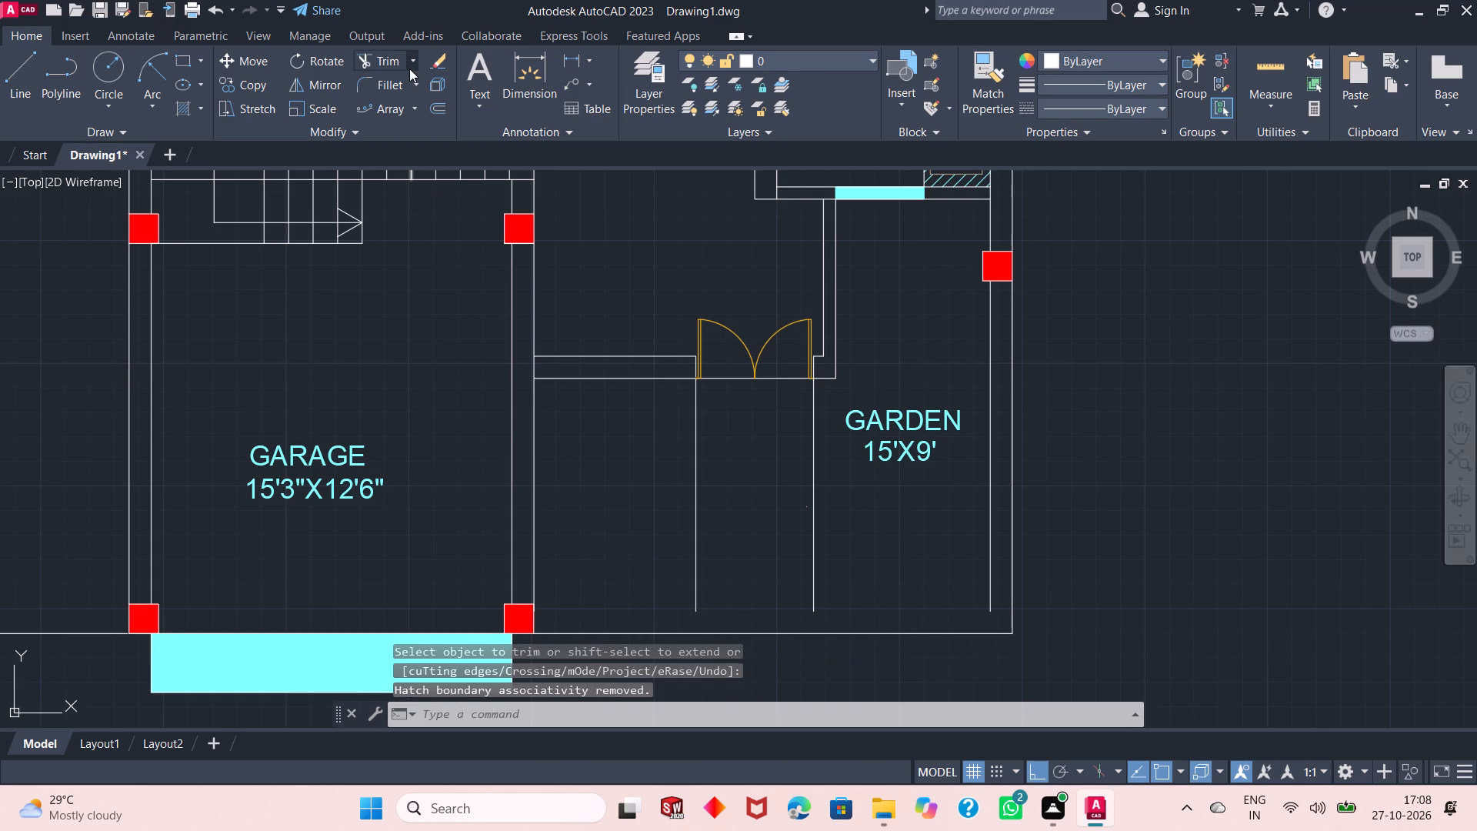
left_click(403, 132)
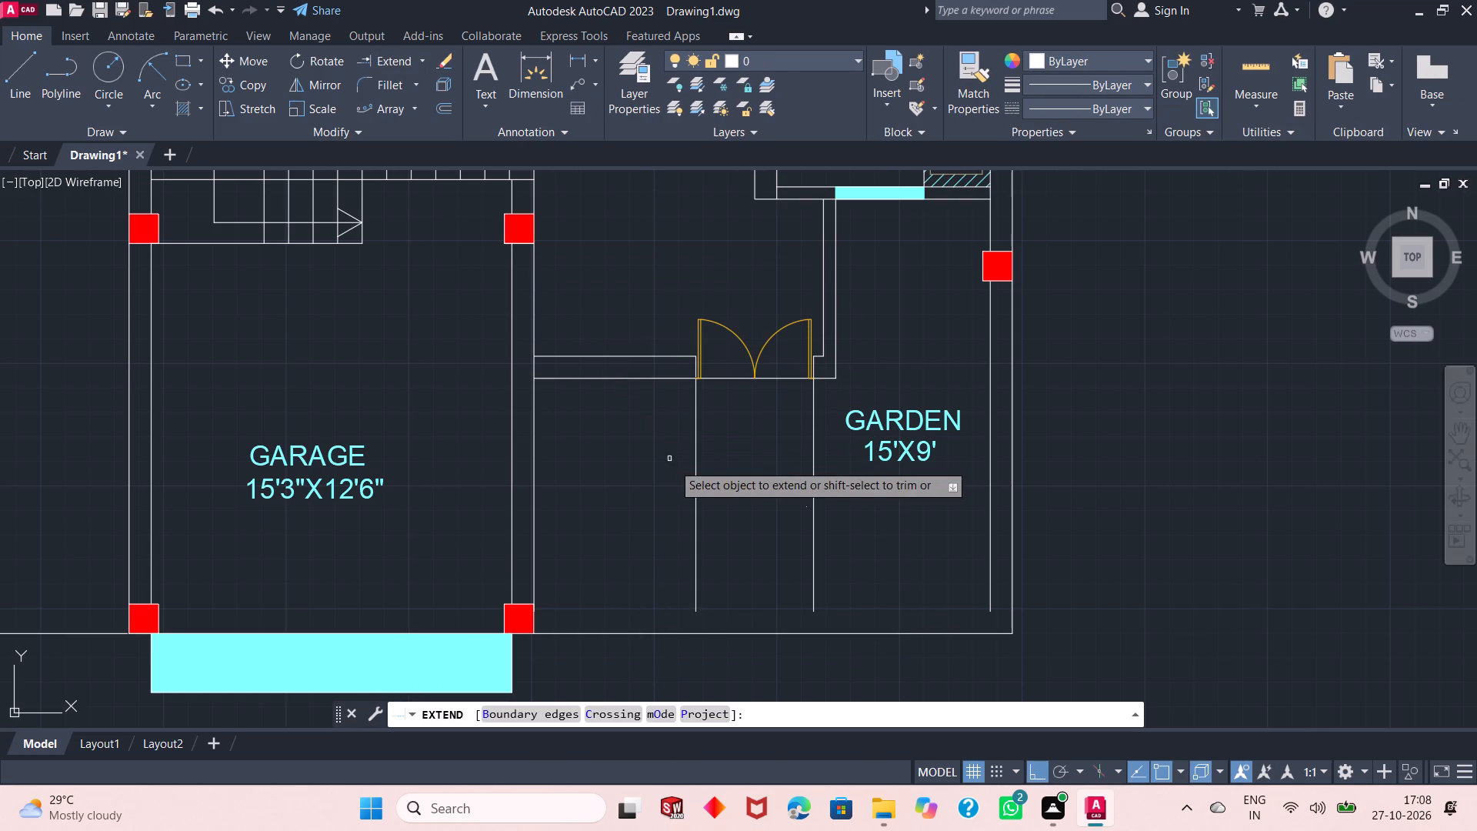
left_click(697, 499)
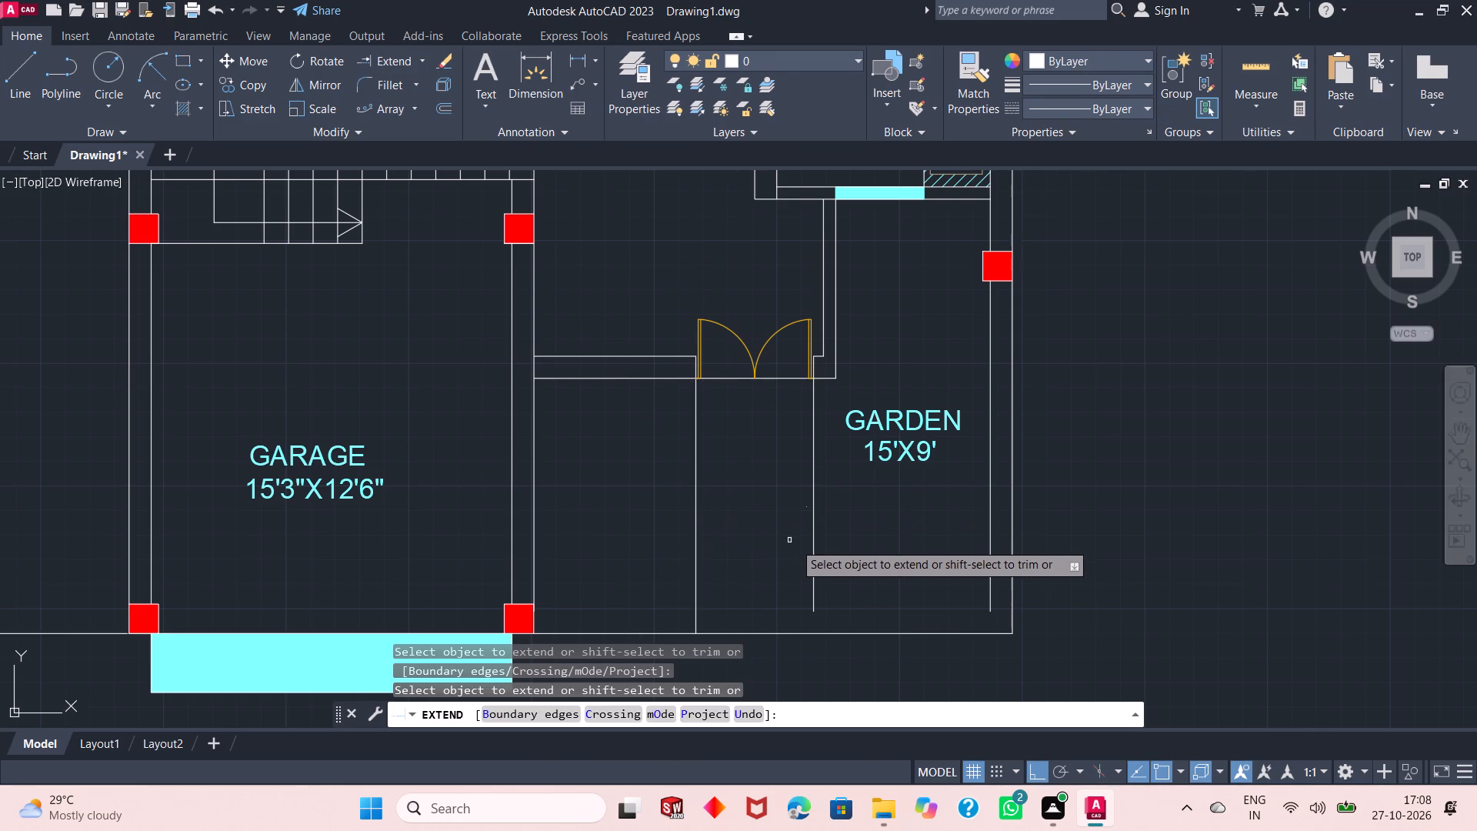
left_click_drag(814, 560, 990, 575)
left_click(990, 575)
key("Escape")
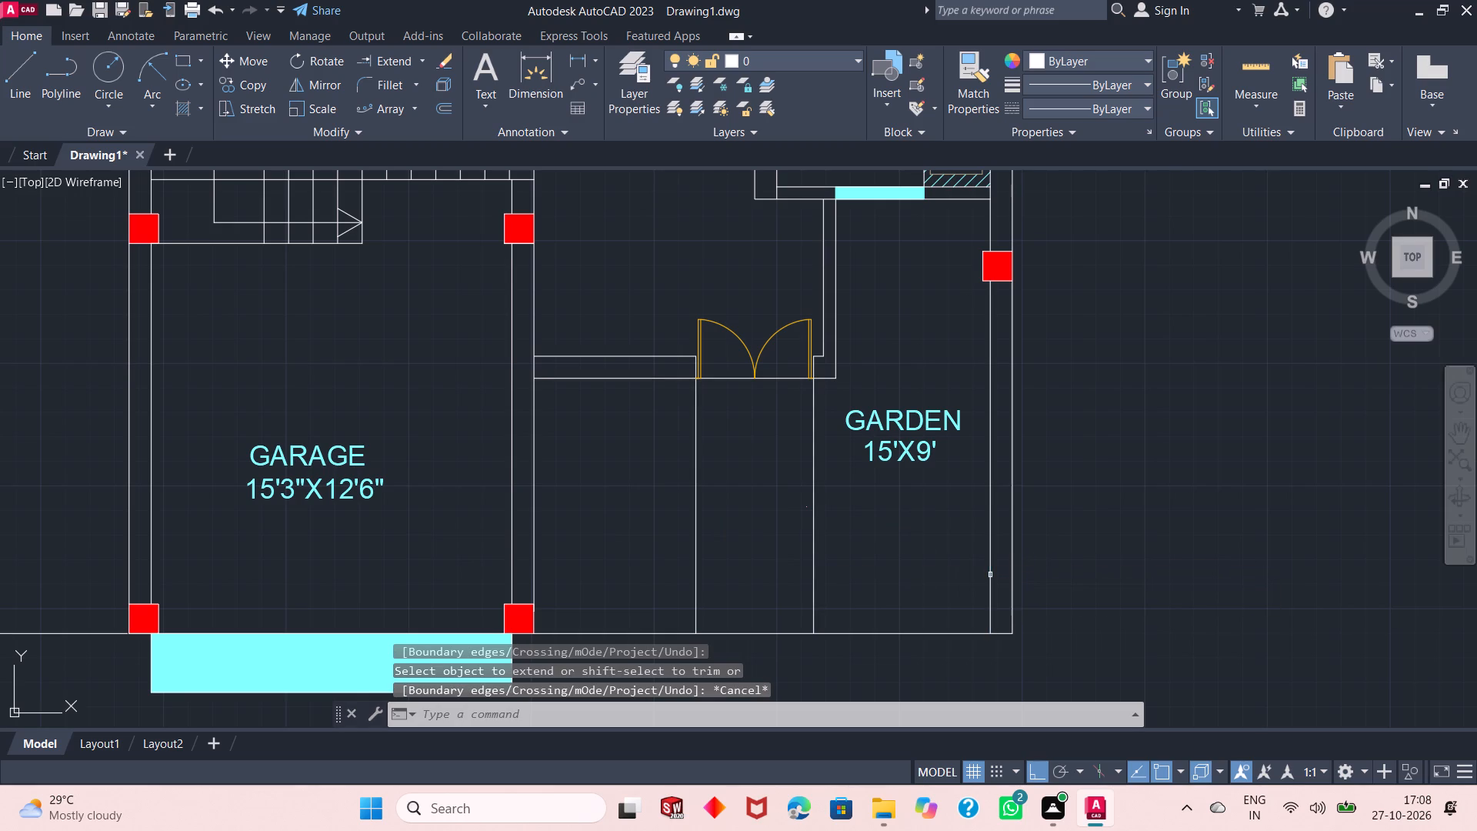
Run LOGFILEOFF to switch off log file recording.
scroll(958, 530, "down", 1, "ctrl")
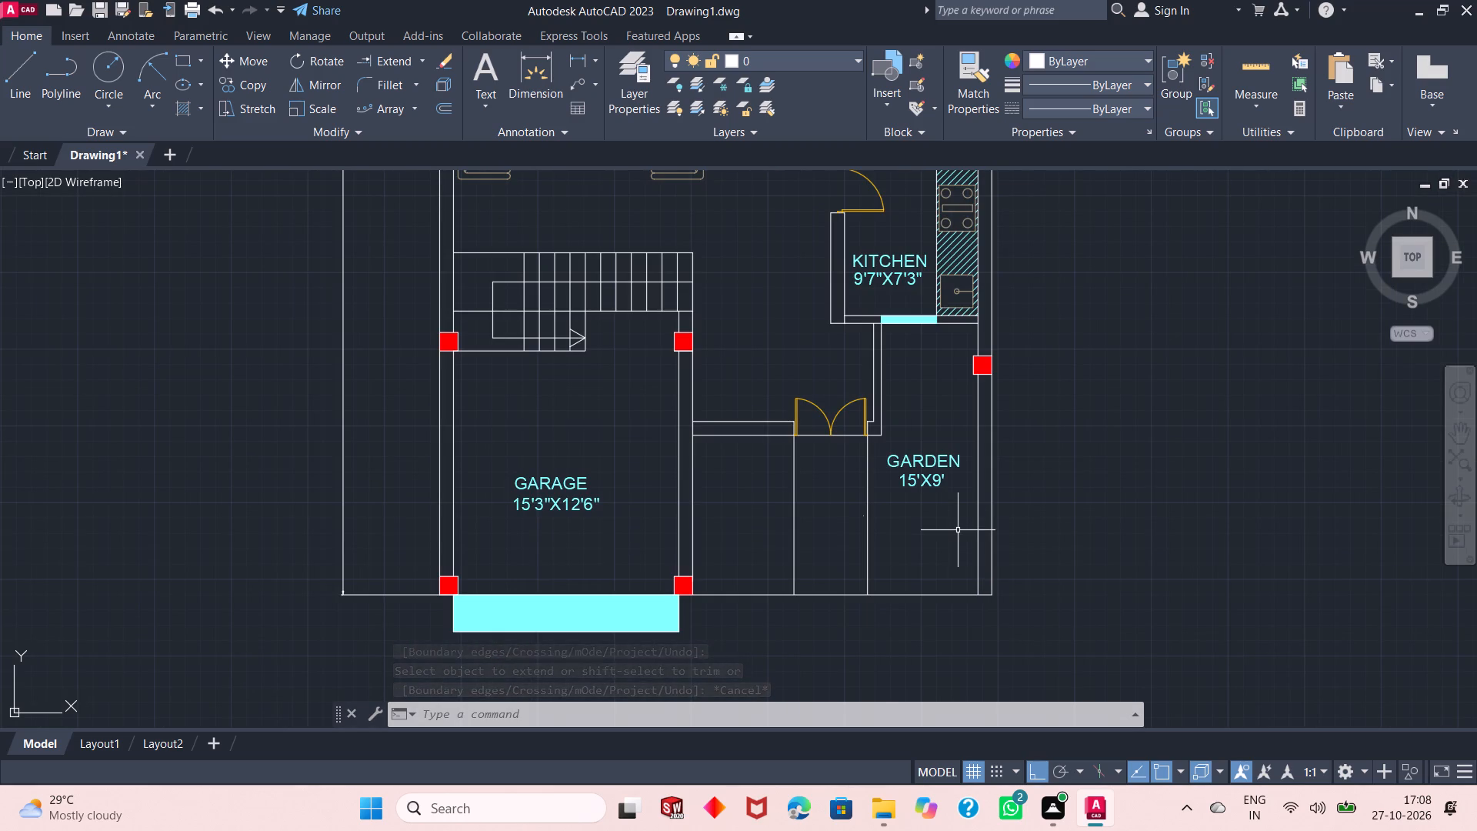
scroll(958, 539, "down", 1, "ctrl")
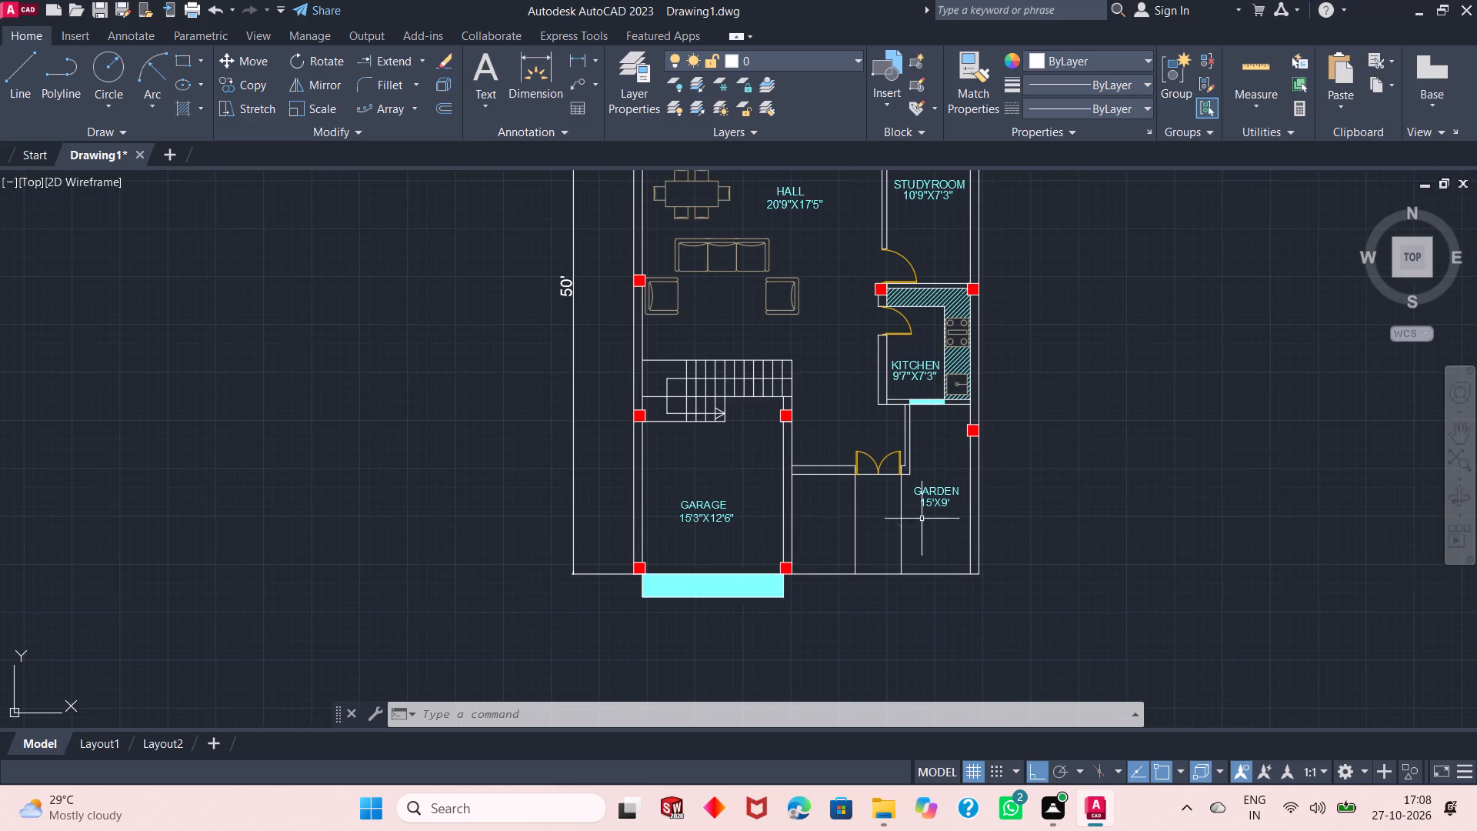
scroll(705, 538, "down", 2, "ctrl")
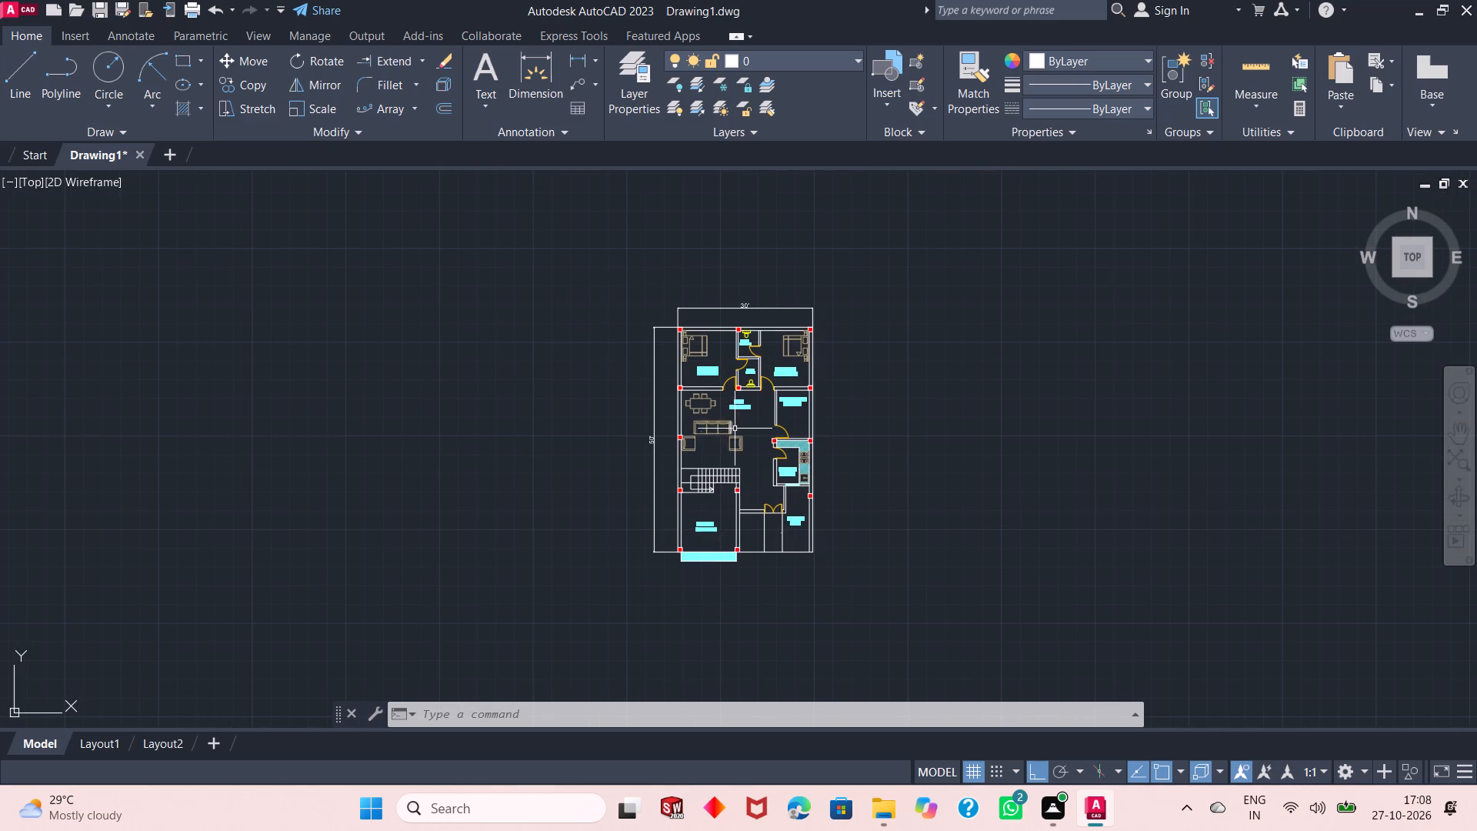
scroll(739, 434, "up", 2, "ctrl")
scroll(739, 434, "down", 1, "ctrl")
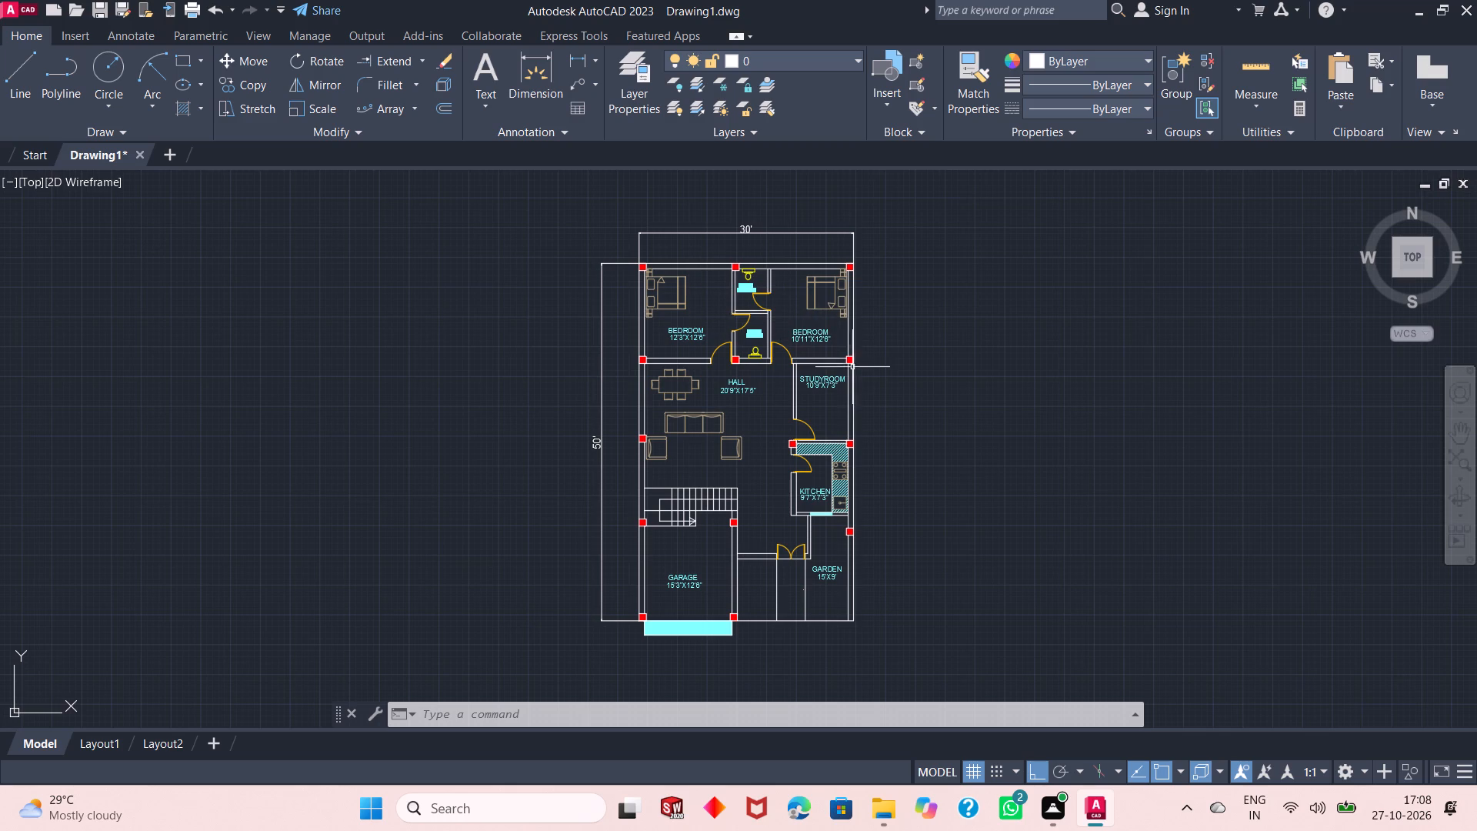
left_click(439, 709)
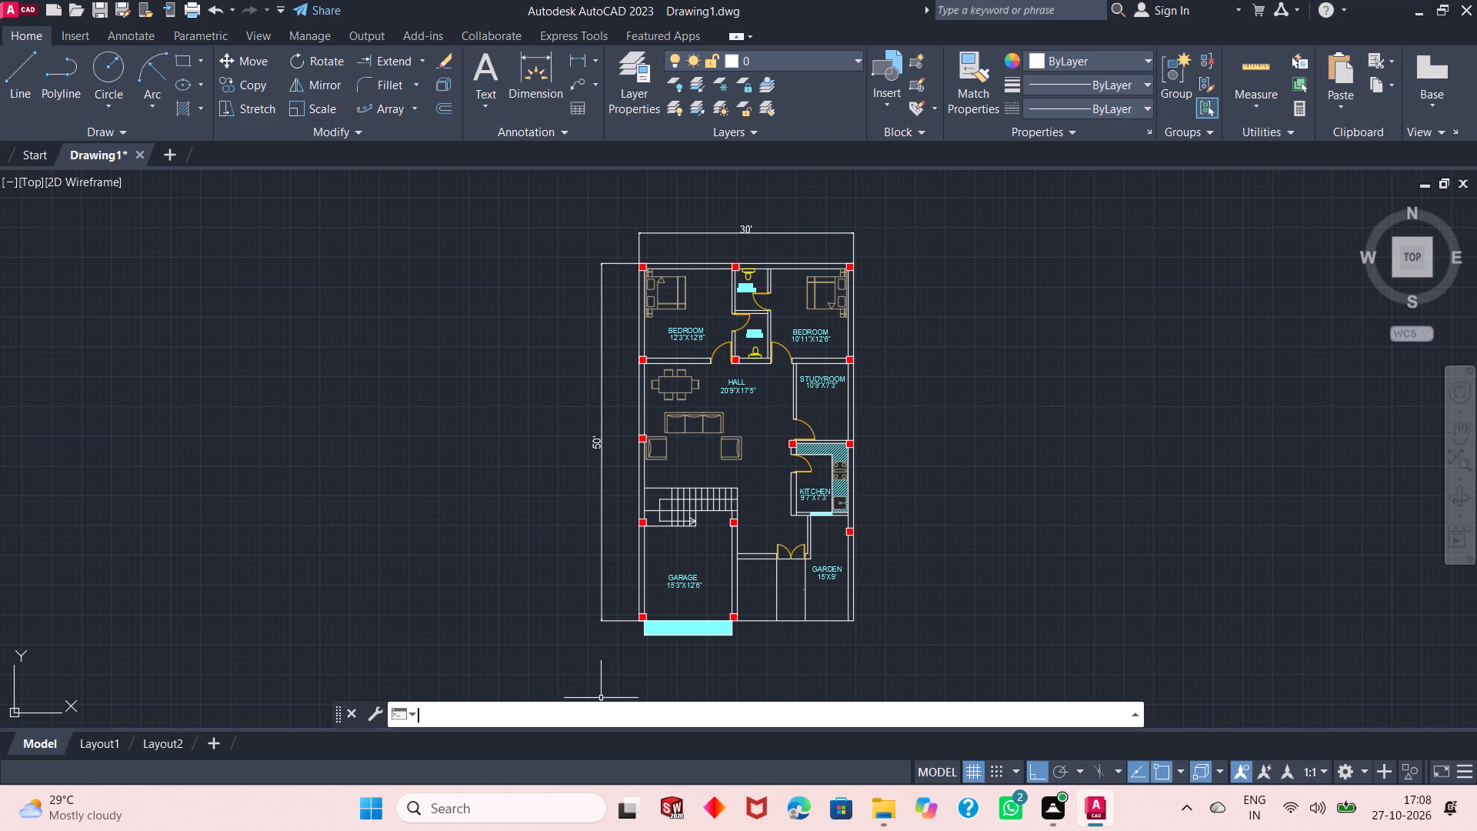
type("LOG")
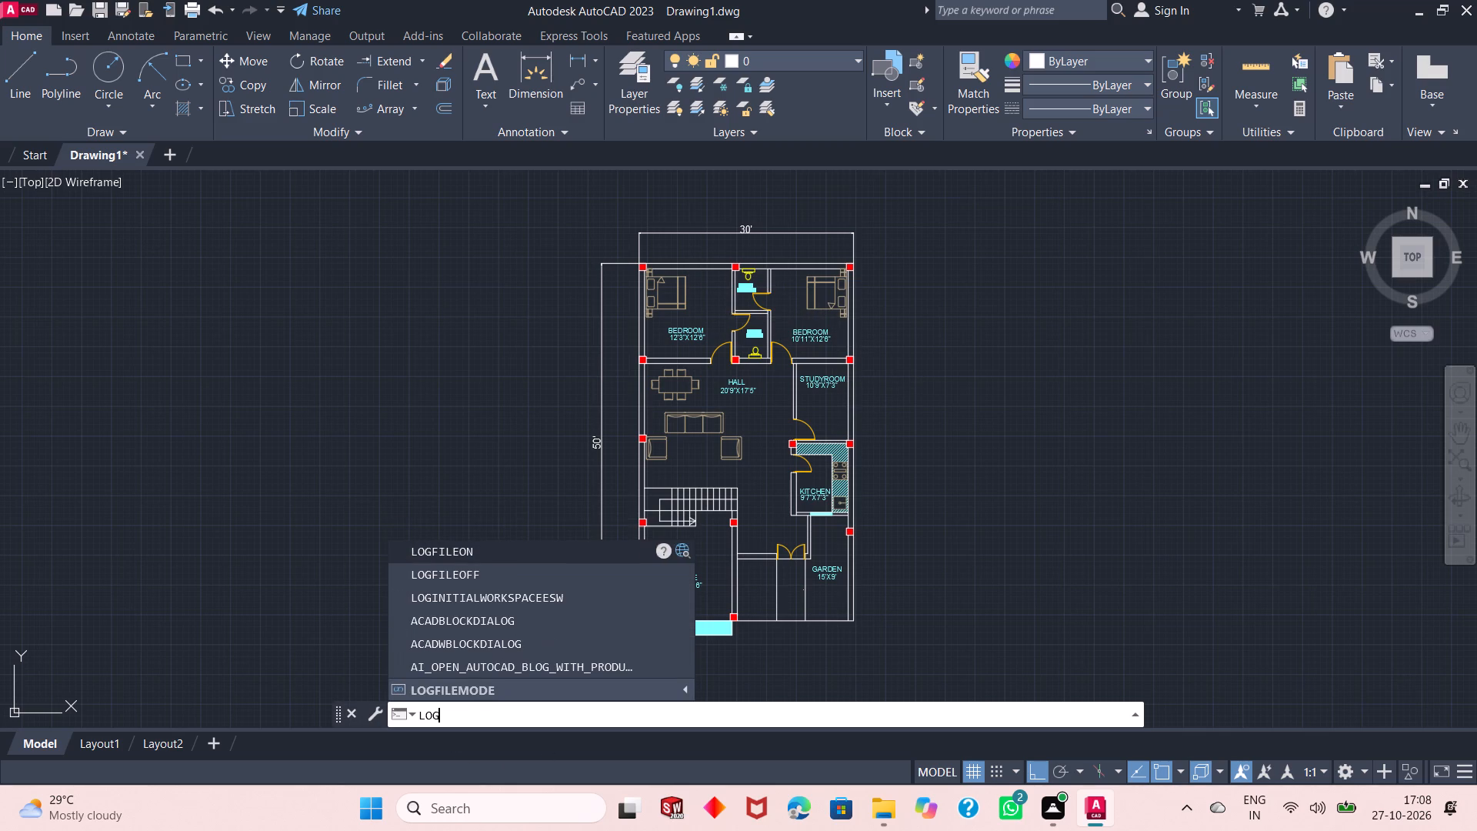
left_click(512, 578)
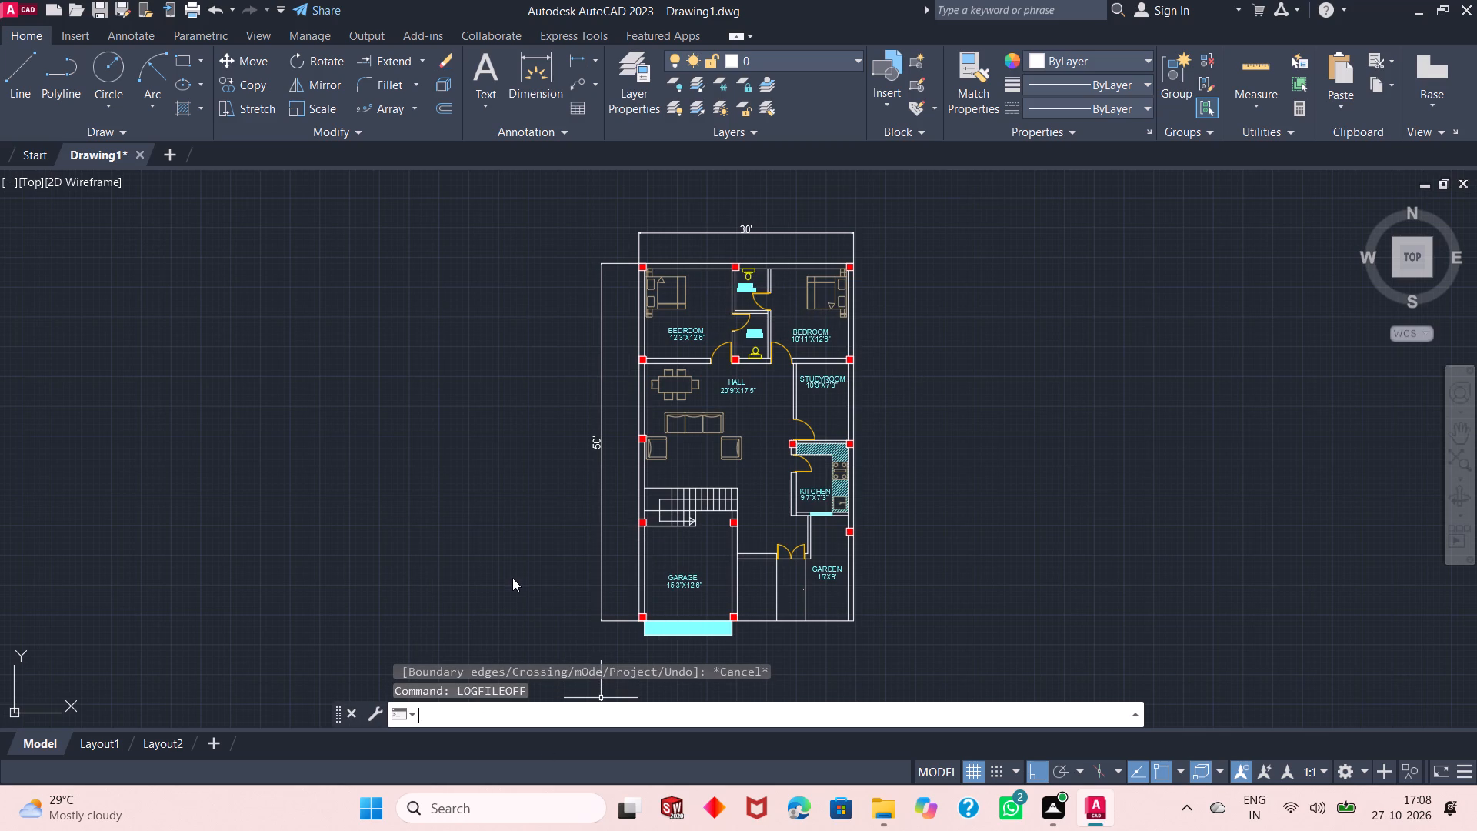
Save the drawing as 30'X50' house plan in the Dp AutoCAD folder.
key("ctrl+s")
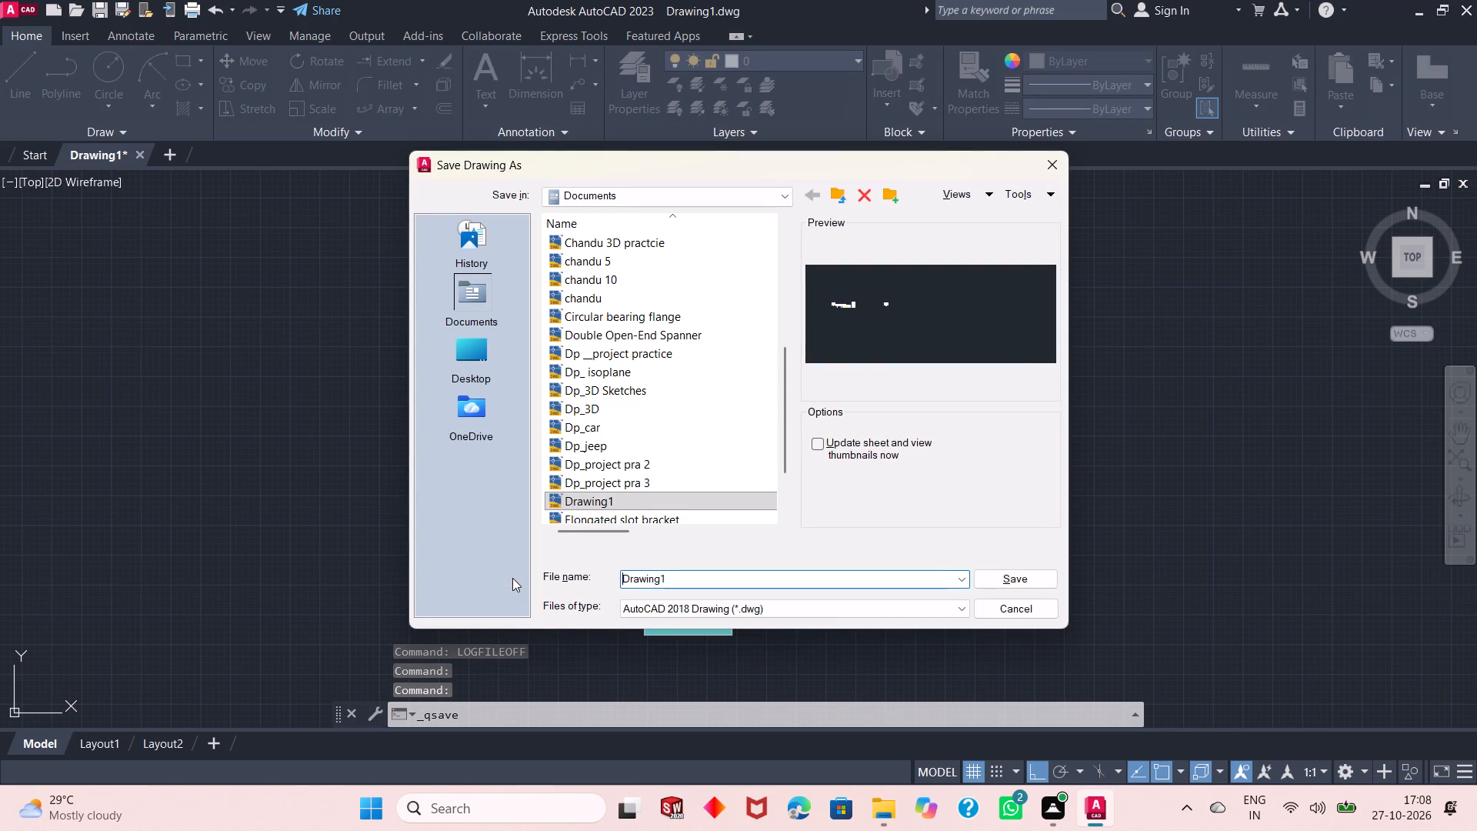
key("BackSpace")
key("BackSpace")
key("BackSpace")
key("BackSpace")
key("BackSpace")
key("BackSpace")
key("BackSpace")
key("BackSpace")
key("BackSpace")
key("BackSpace")
key("BackSpace")
key("BackSpace")
key("BackSpace")
key("BackSpace")
key("BackSpace")
key("BackSpace")
key("BackSpace")
key("BackSpace")
key("BackSpace")
key("BackSpace")
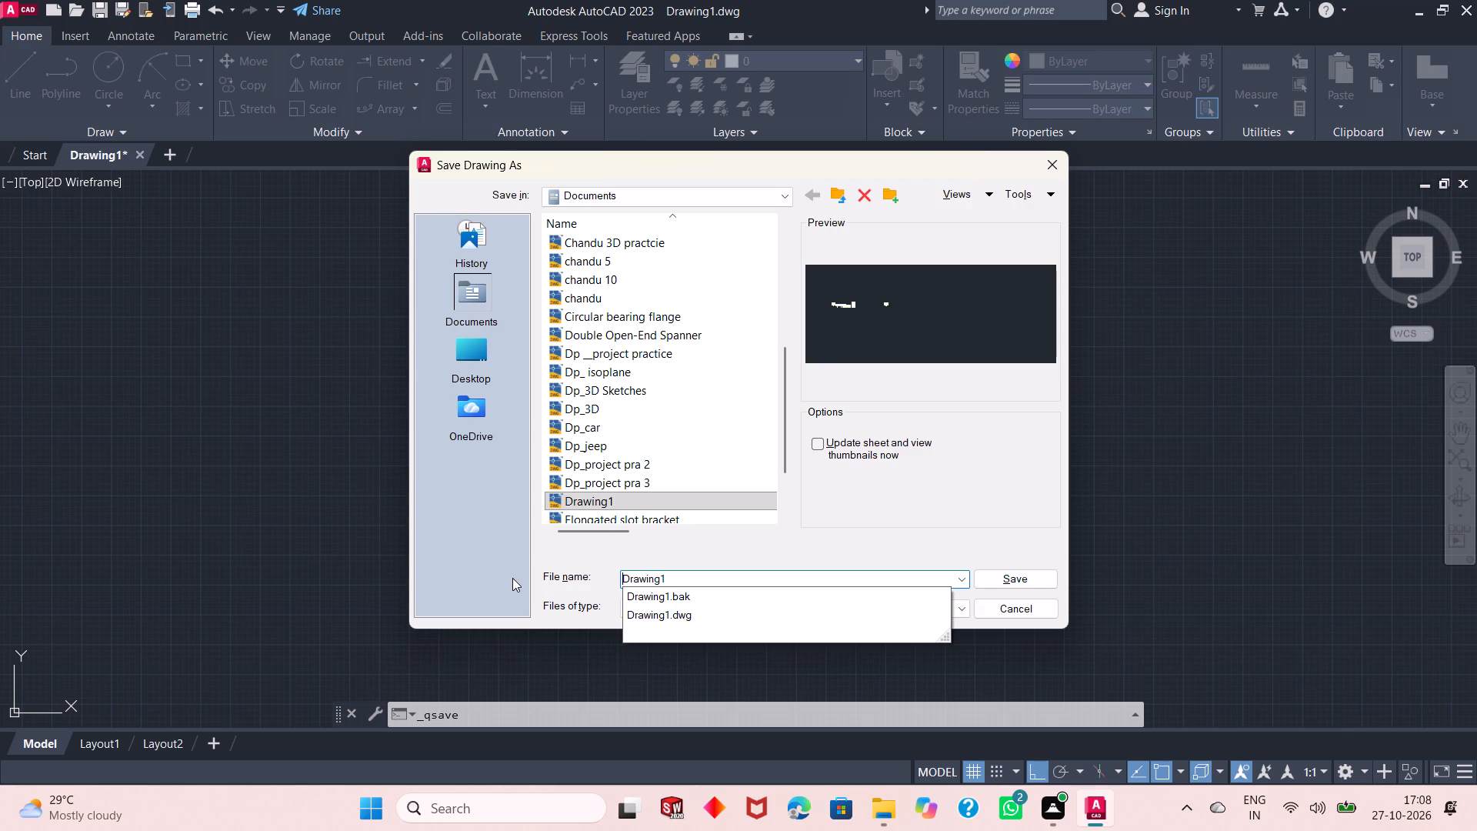
type("30'X")
type("50'")
key("space")
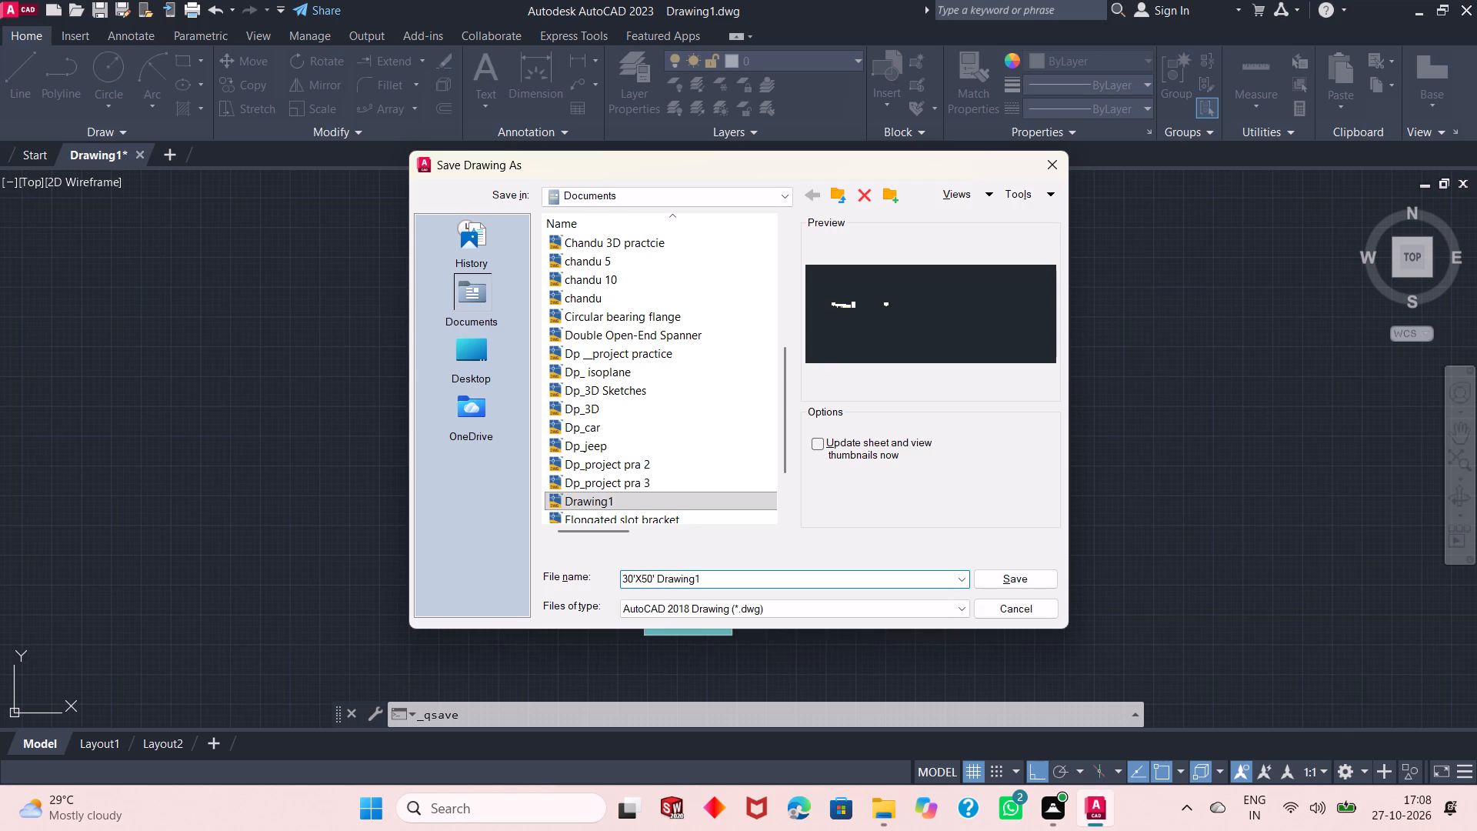
key("g")
key("BackSpace")
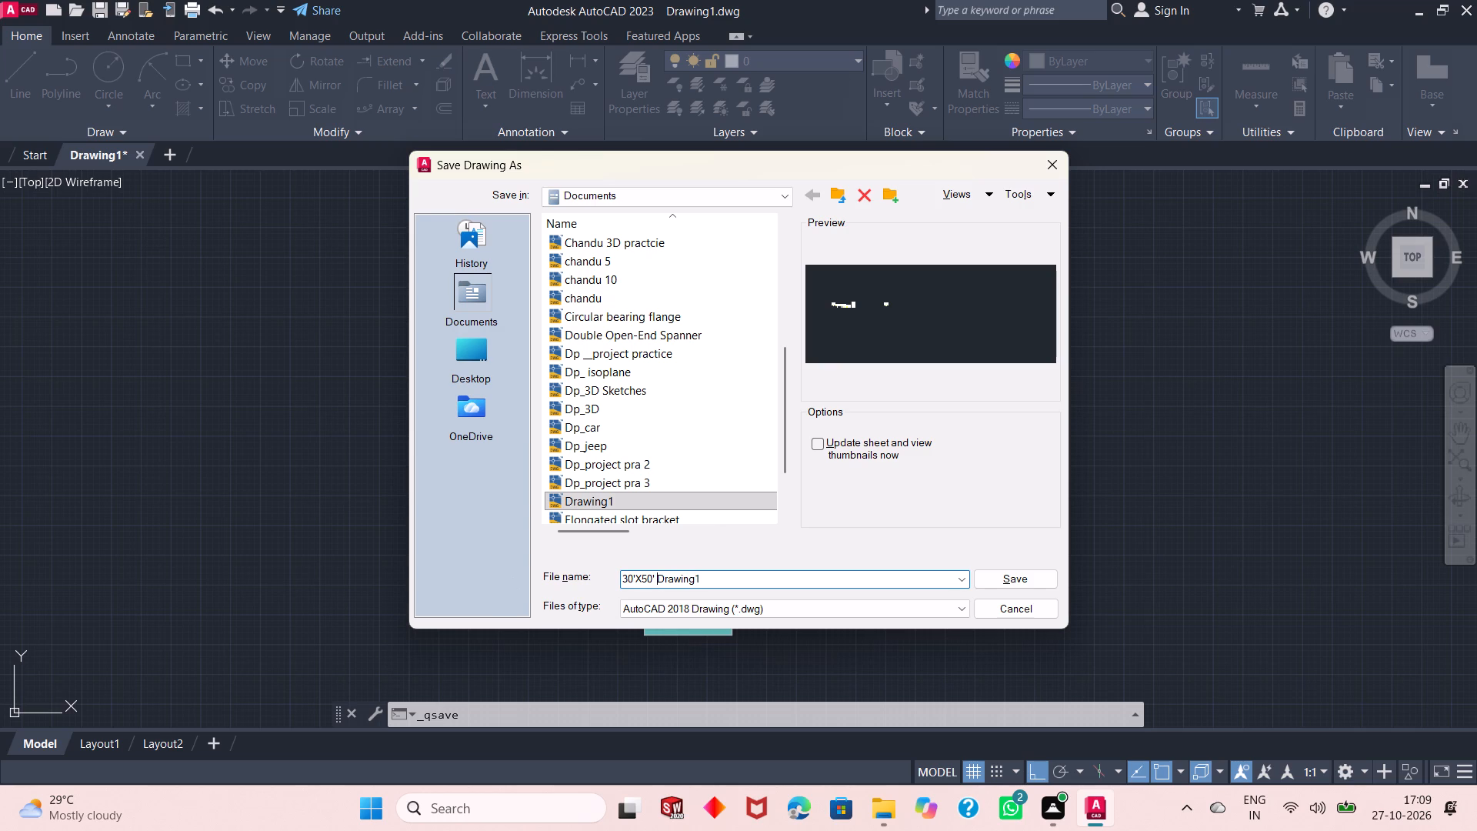
key("Right")
key("Right")
key("Right")
key("Right")
key("Right")
key("Right")
key("Right")
key("Right")
key("BackSpace")
key("BackSpace")
key("BackSpace")
key("BackSpace")
key("BackSpace")
key("BackSpace")
key("BackSpace")
key("BackSpace")
key("BackSpace")
key("space")
type("house")
key("space")
type("plan")
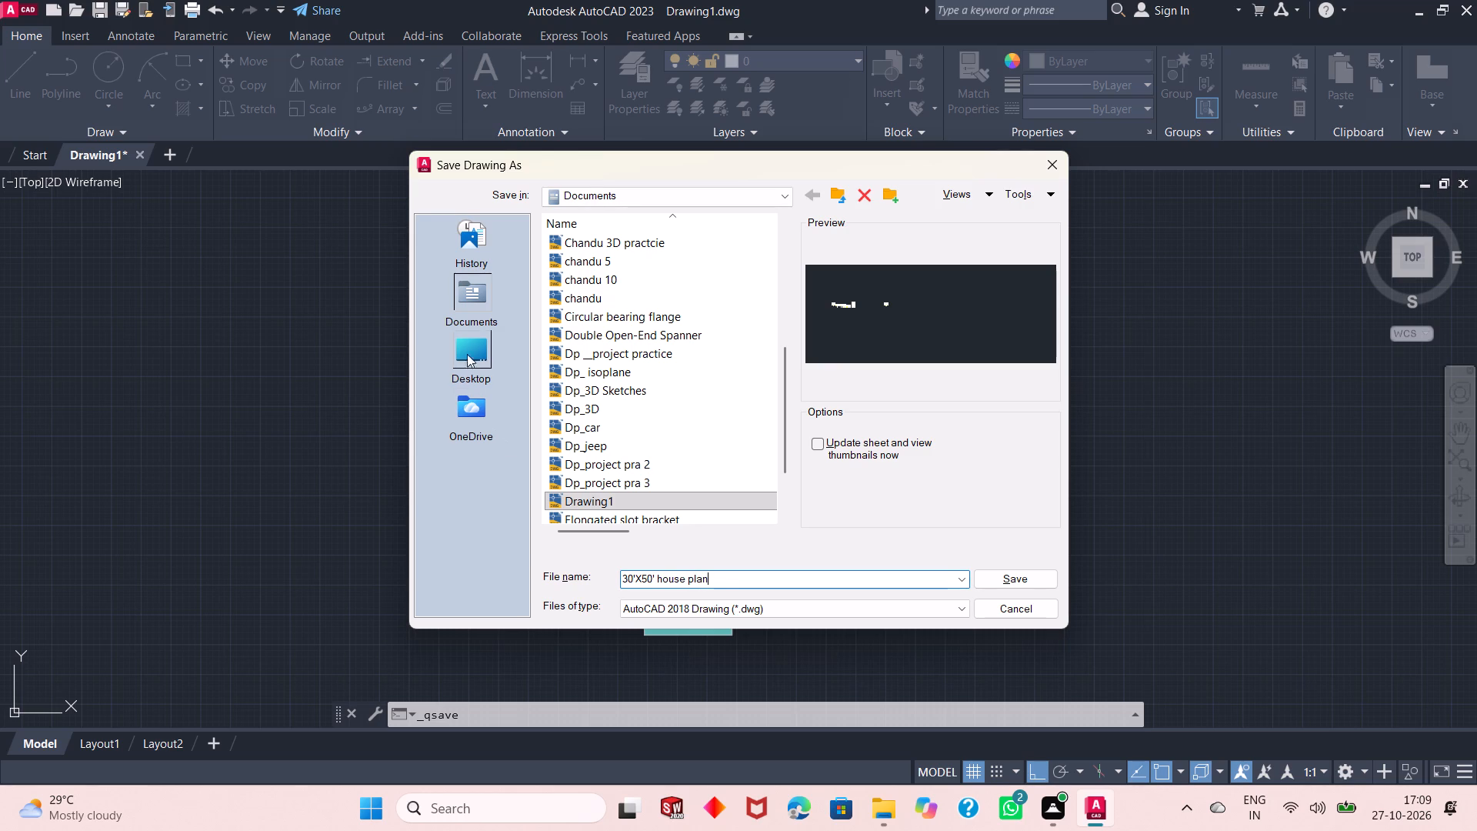
scroll(614, 321, "up", 4)
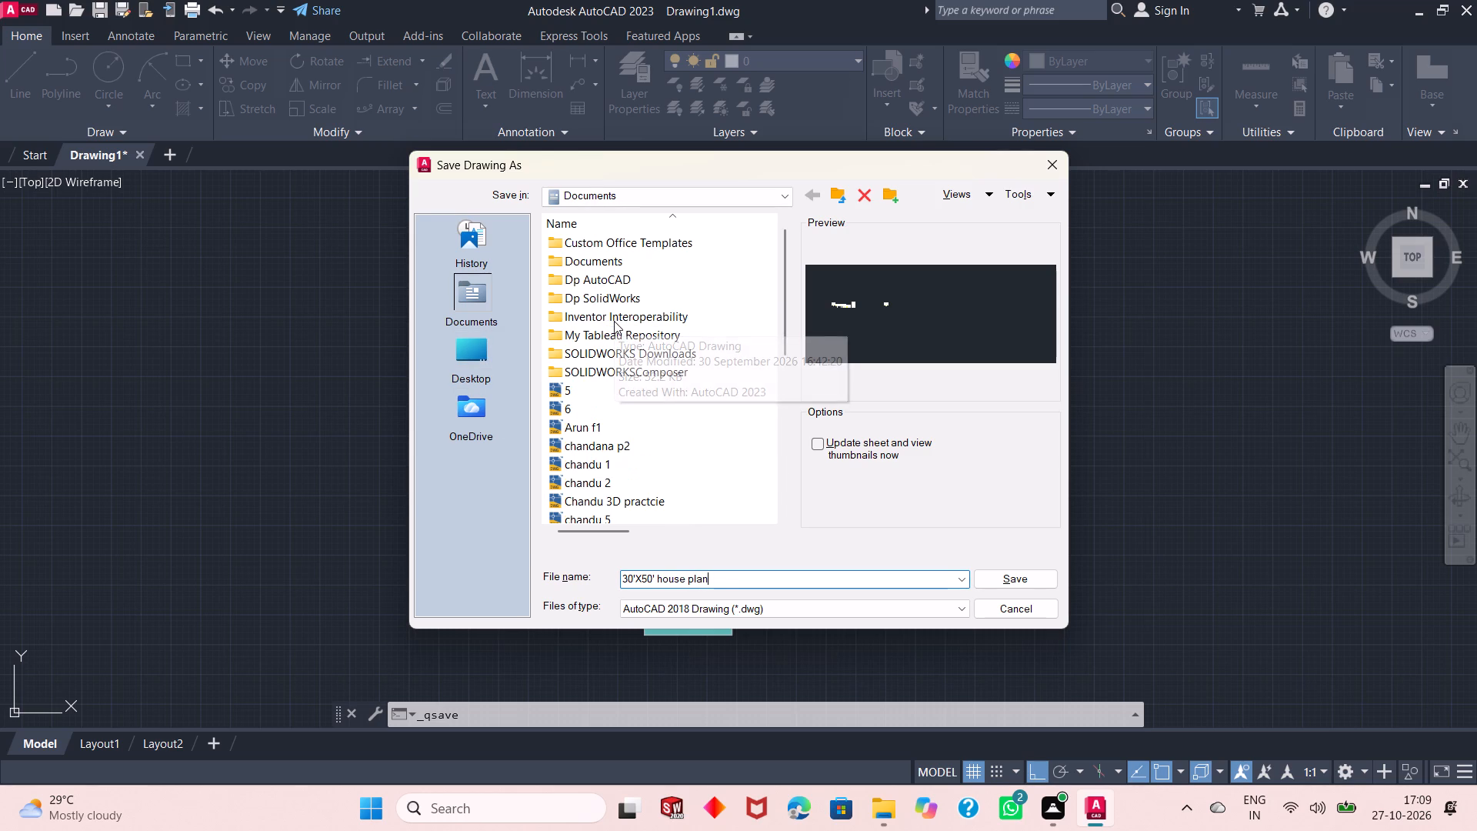
double_click(612, 285)
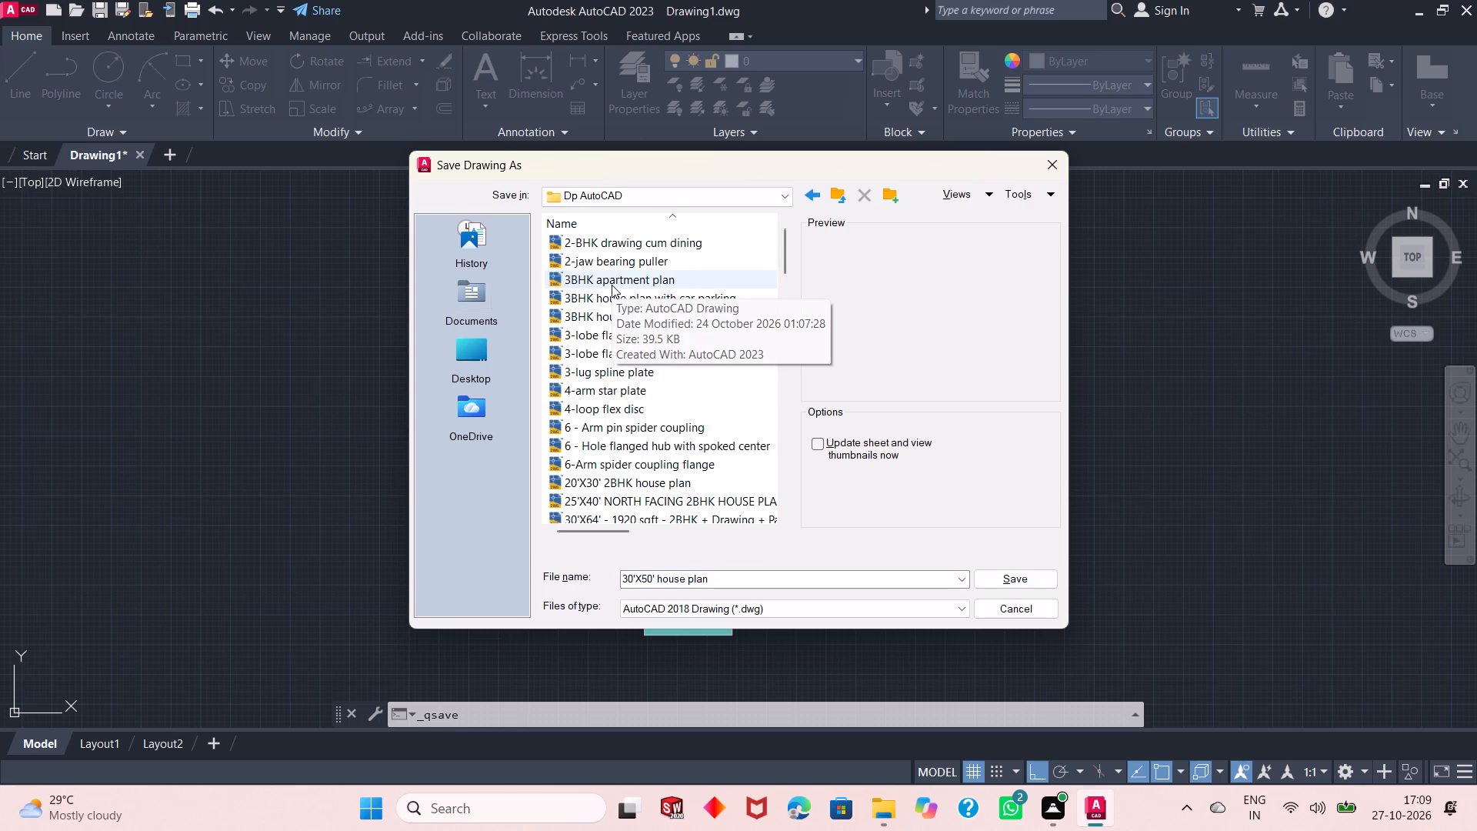
key("Return")
key("Return")
left_click(999, 586)
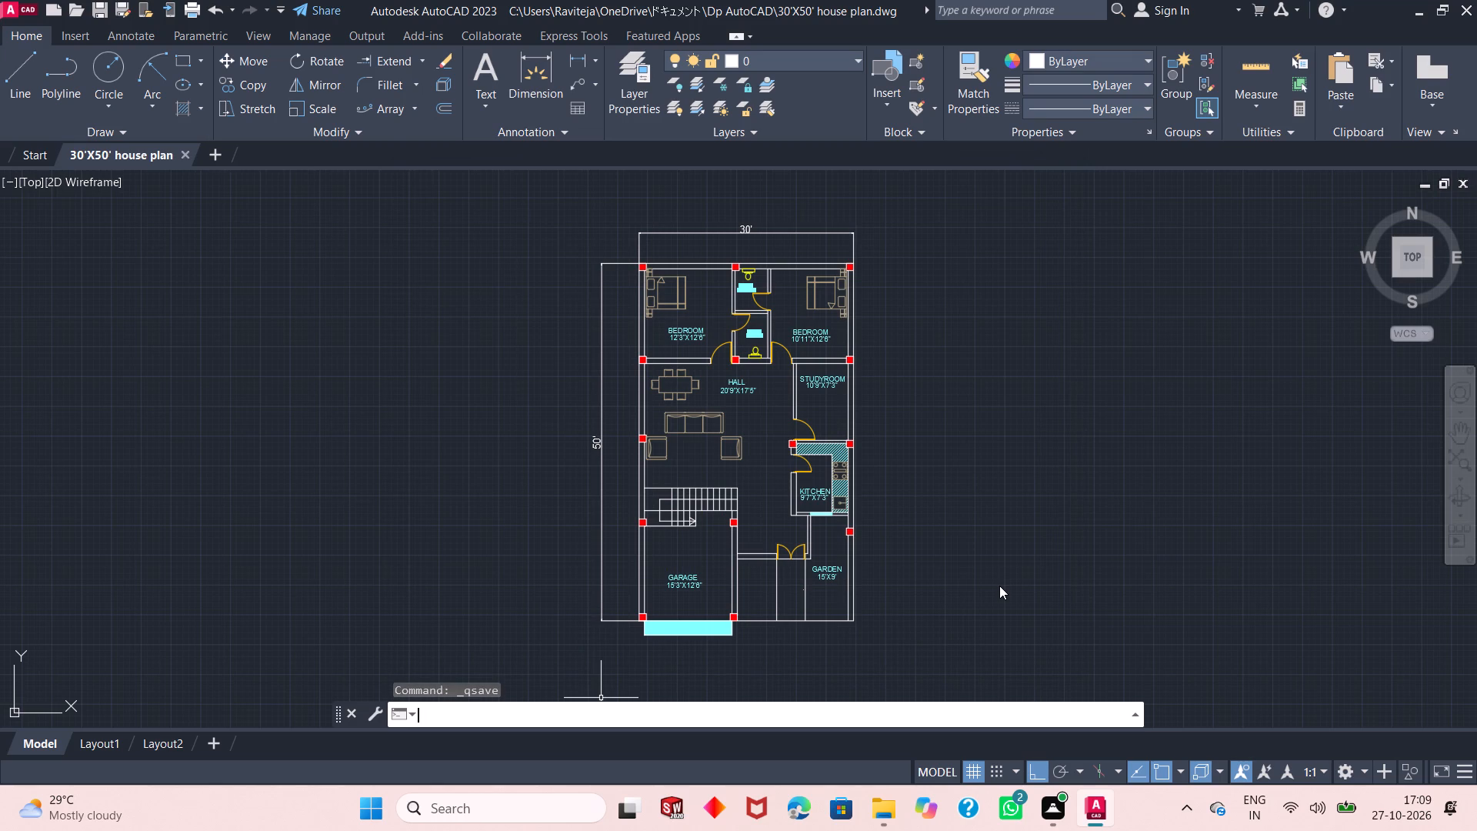
Set up a plot with DWG To PDF.pc3, ISO expand A4 (297.00 x 210.00 MM) paper, landscape orientation and a centred plot.
type("plo")
key("Return")
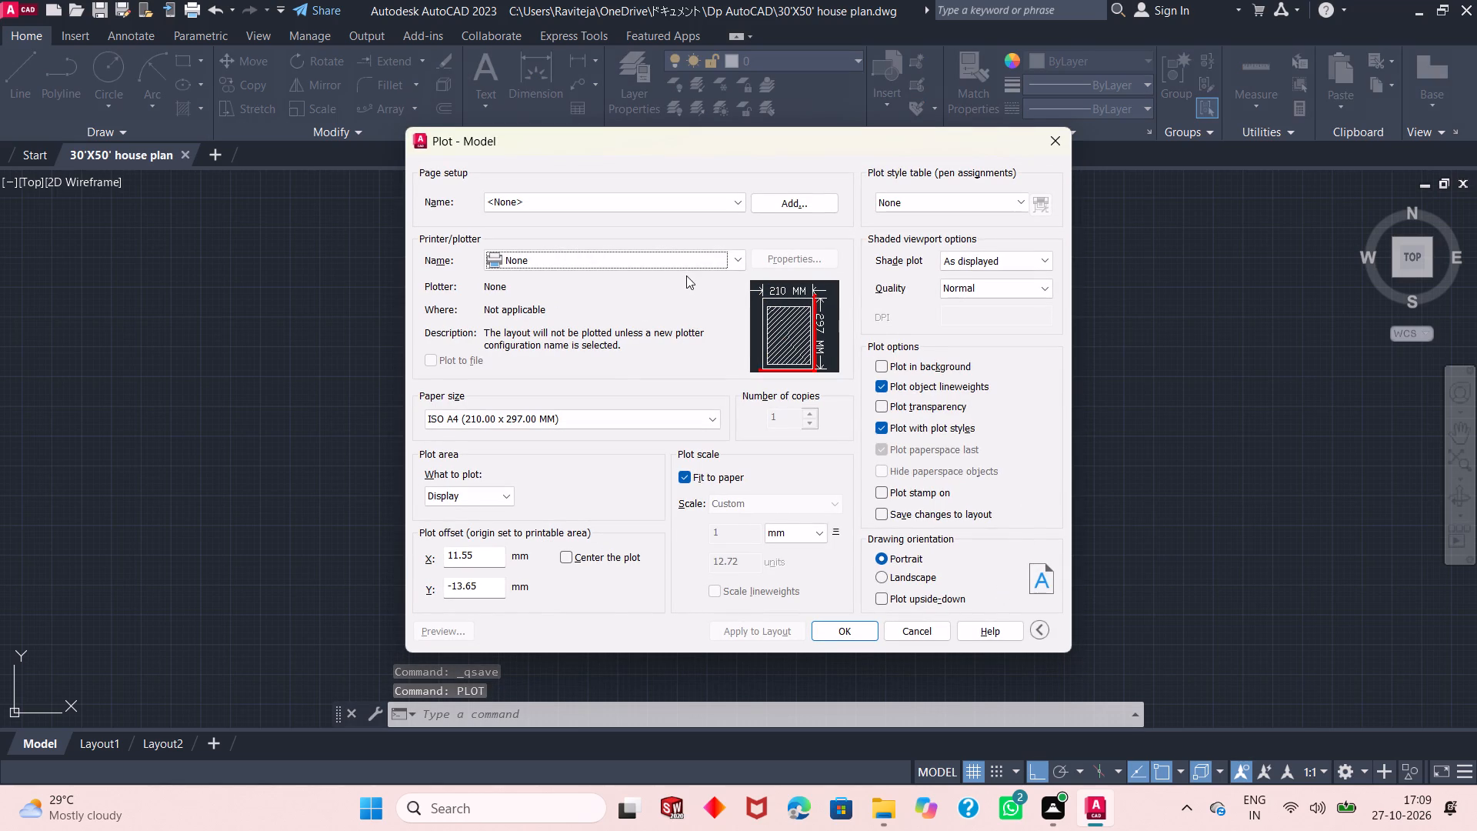
left_click(652, 265)
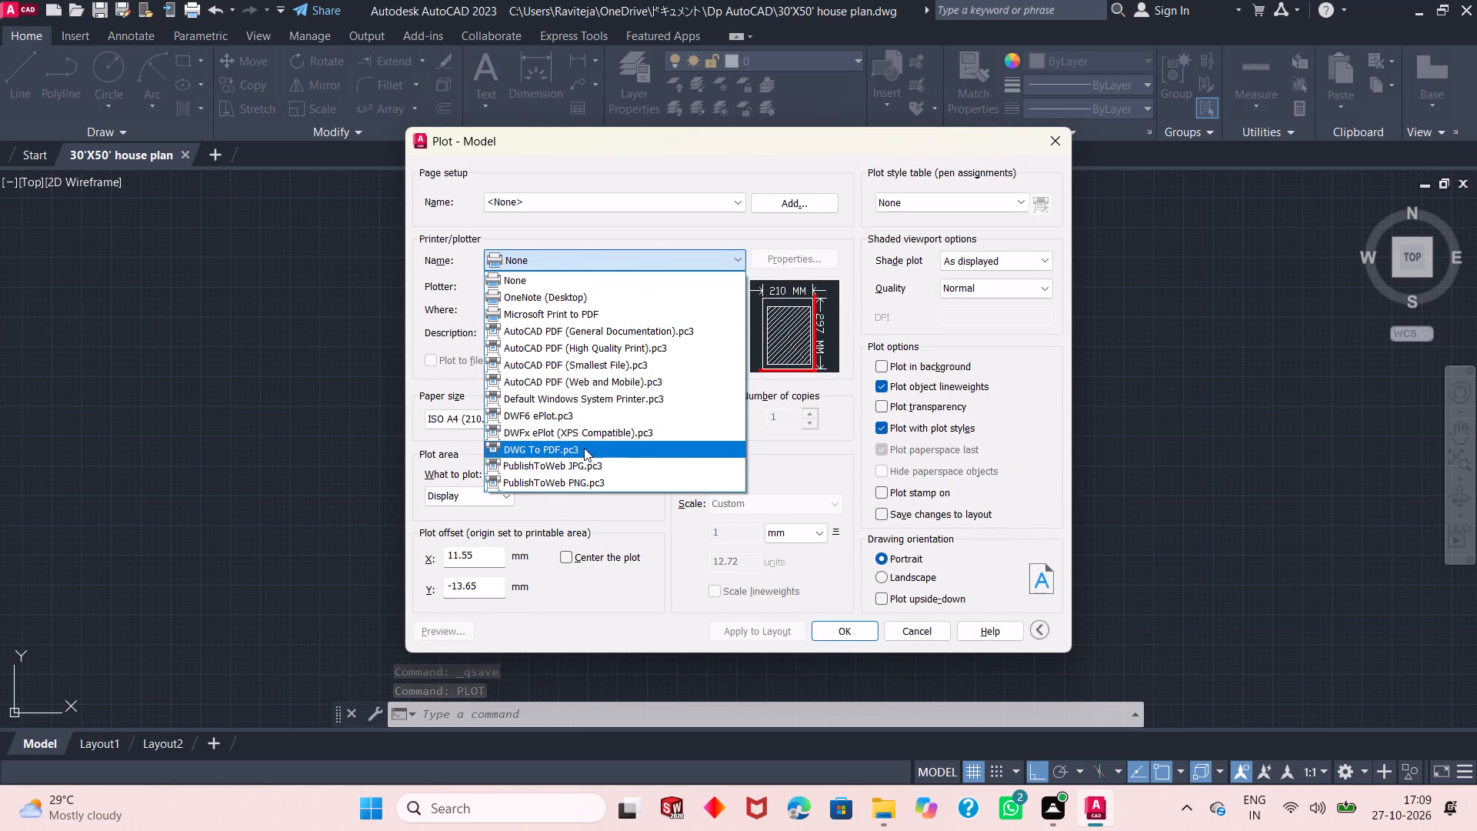
left_click(584, 448)
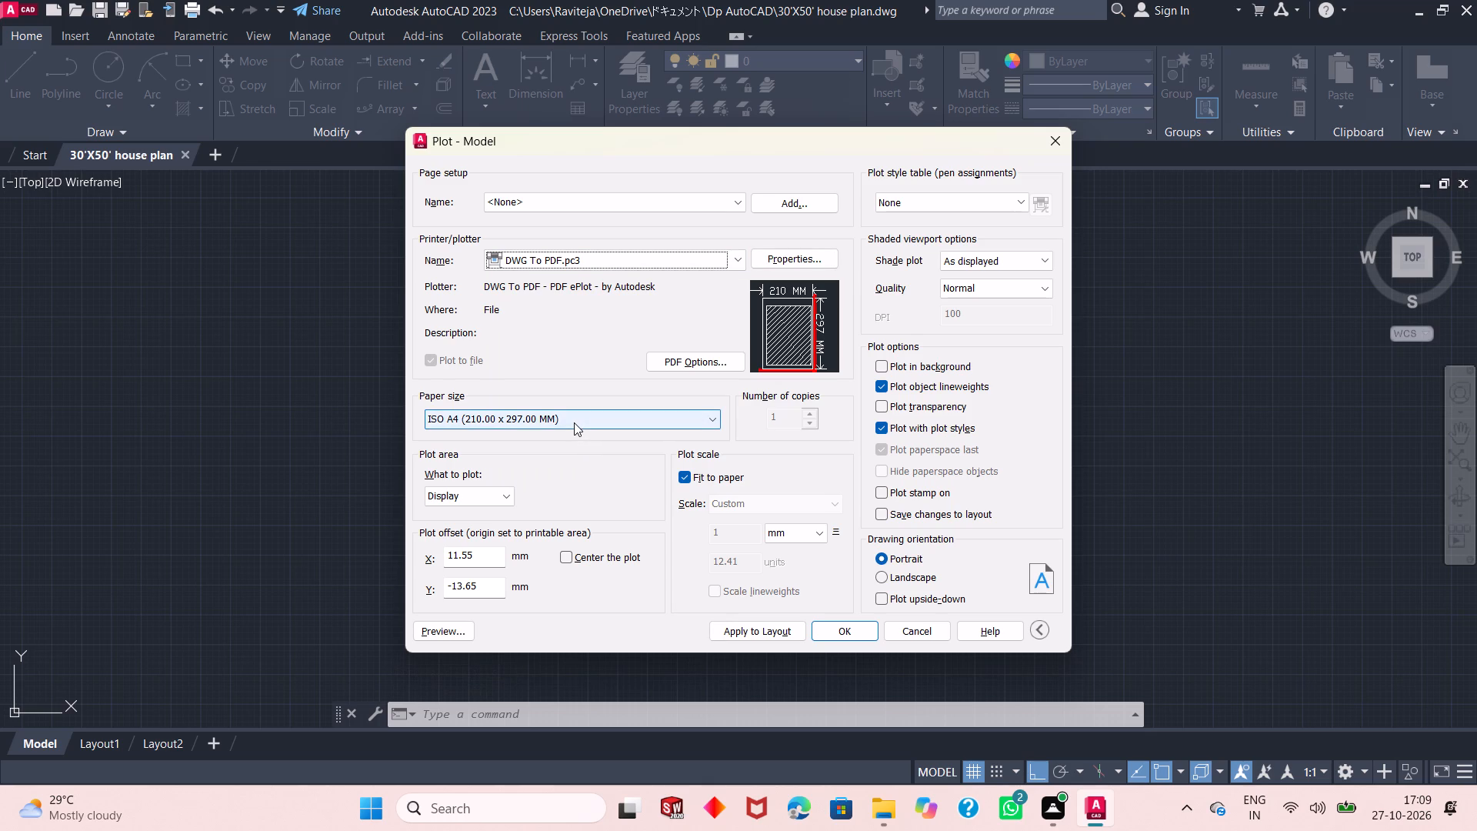
left_click(574, 422)
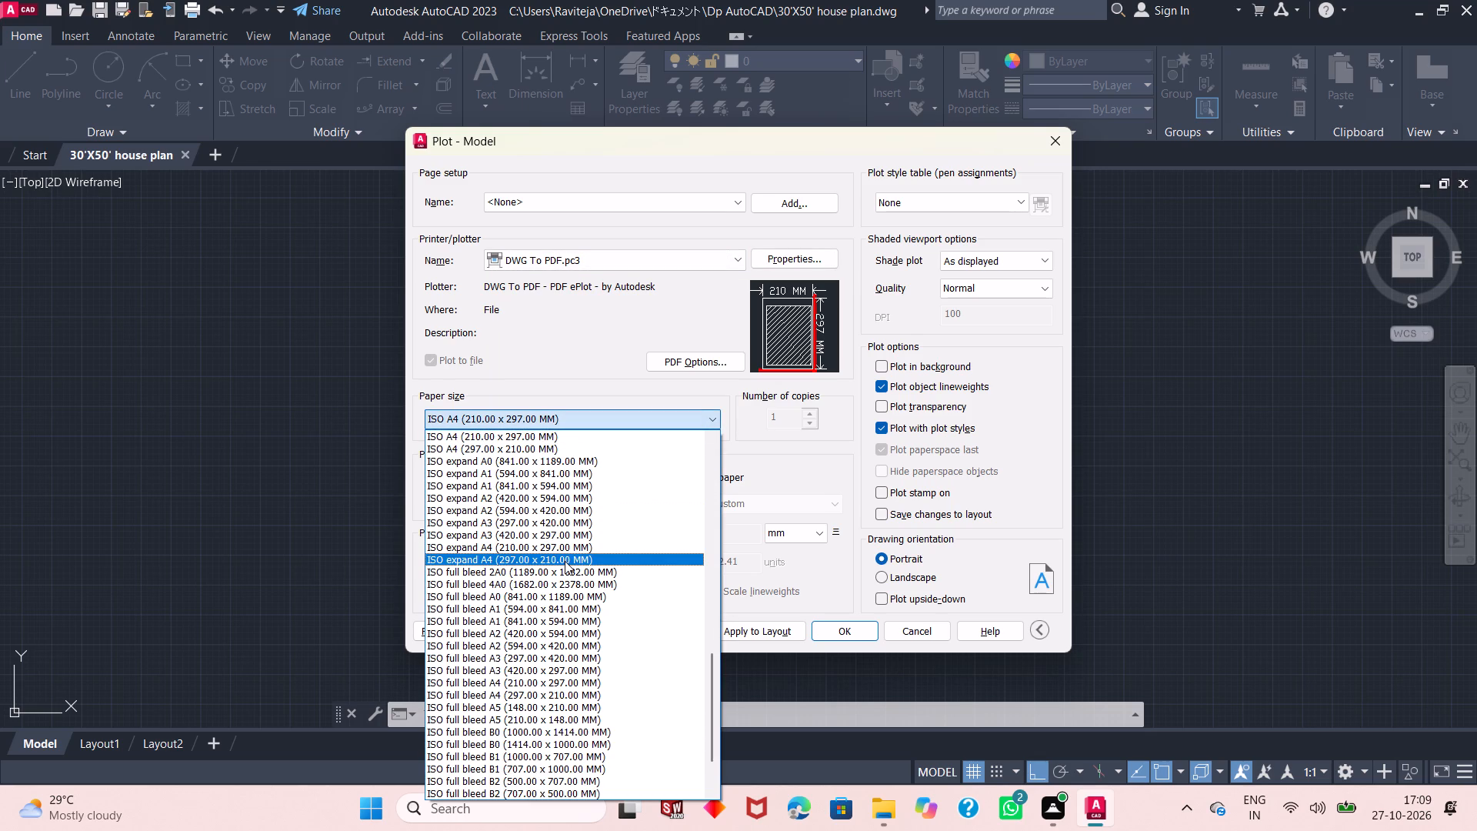
left_click(565, 561)
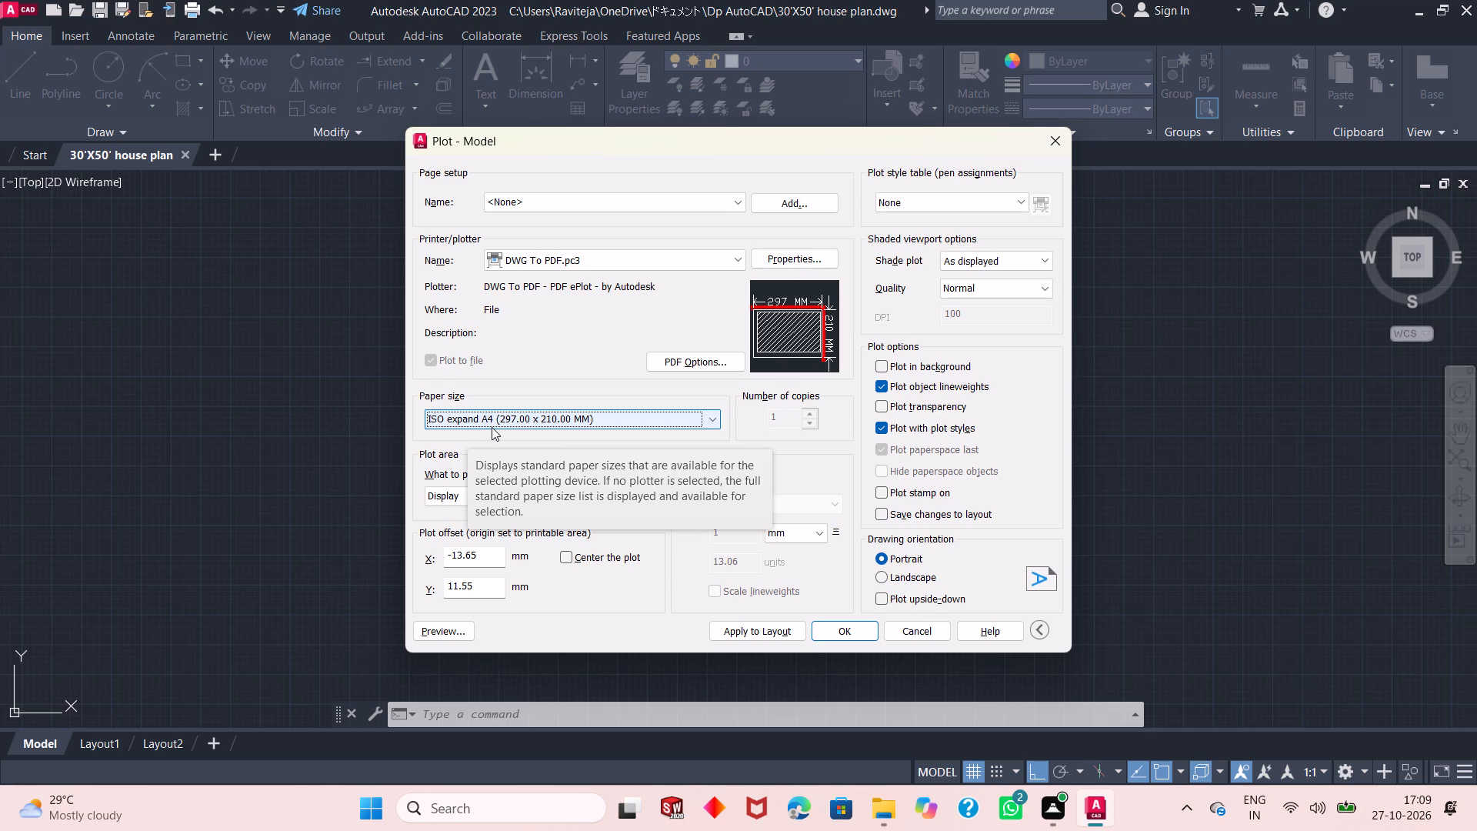
left_click(884, 582)
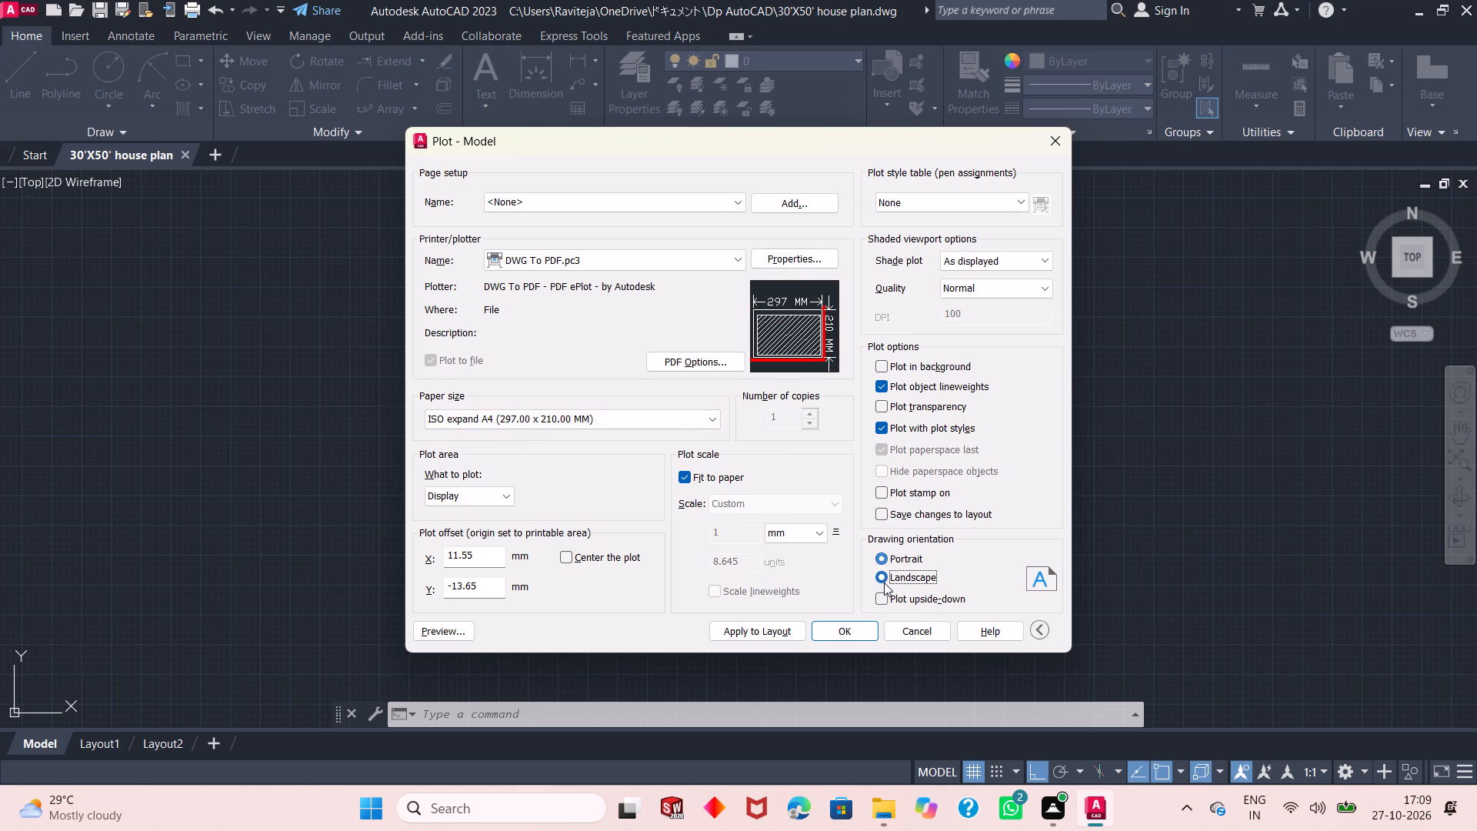
left_click(605, 555)
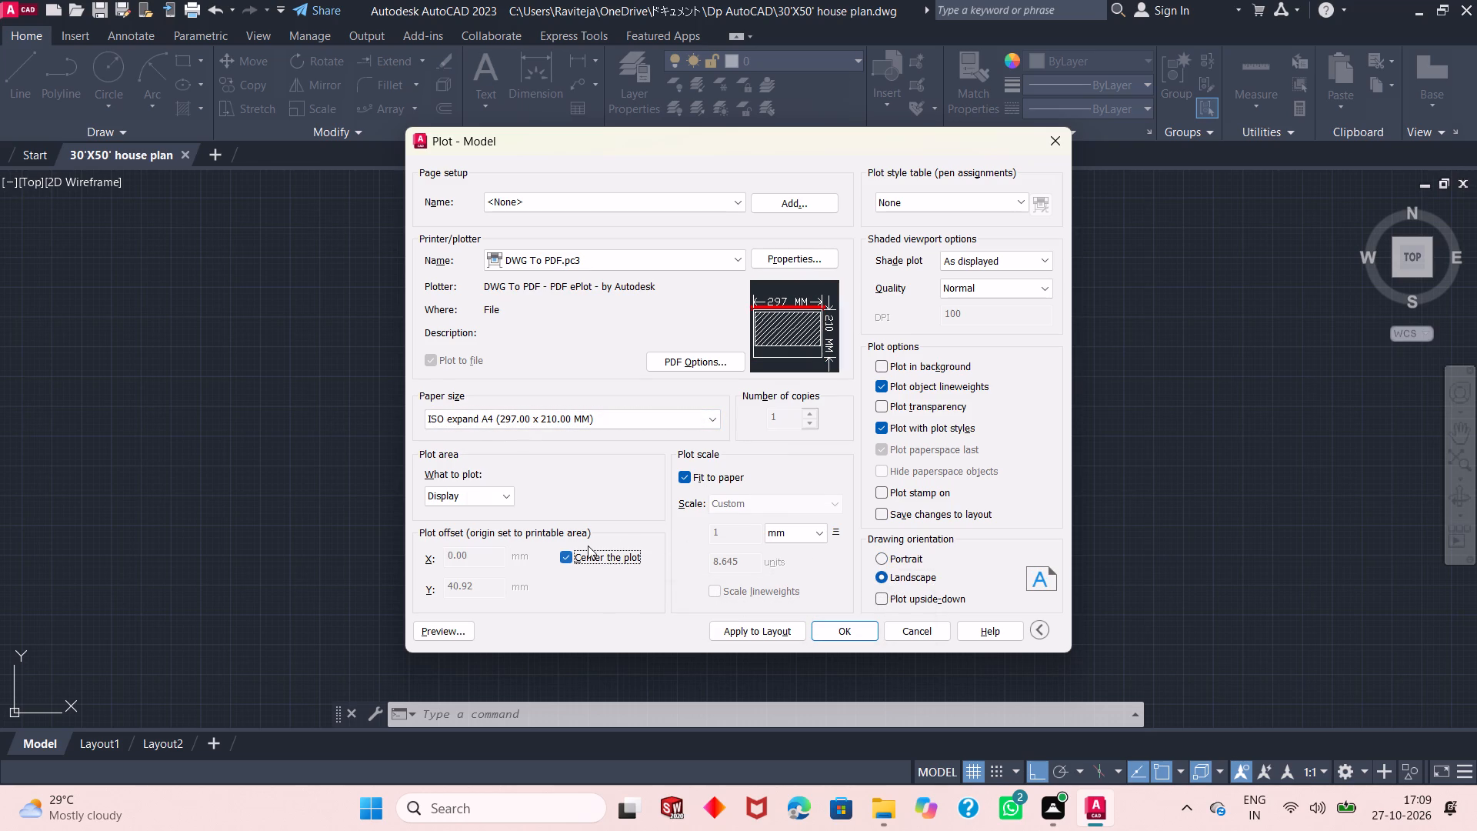
Set the plot area to a window enclosing the whole house plan with its overall dimensions.
left_click(501, 491)
left_click(474, 552)
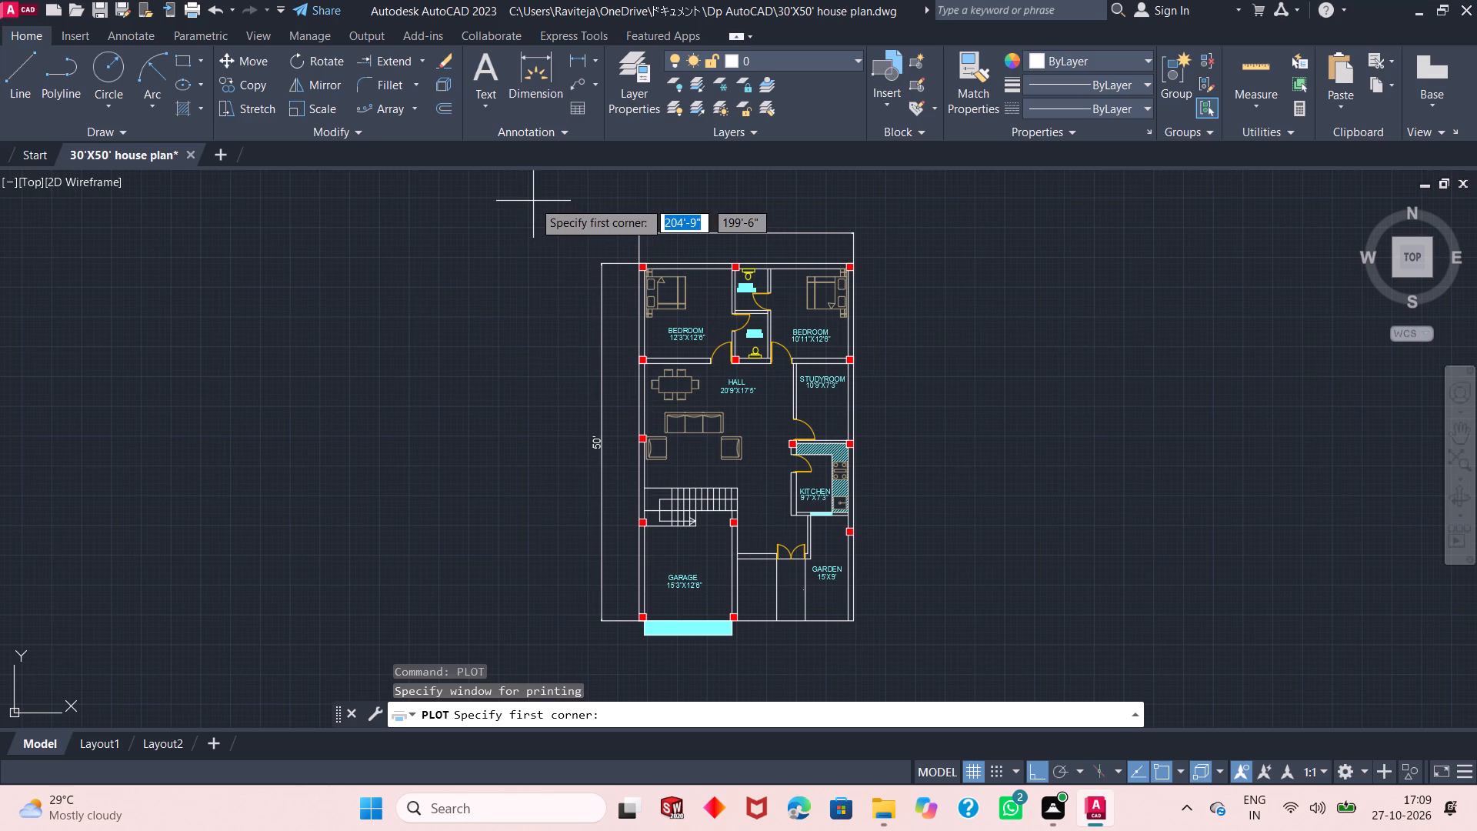
left_click_drag(525, 199, 820, 471)
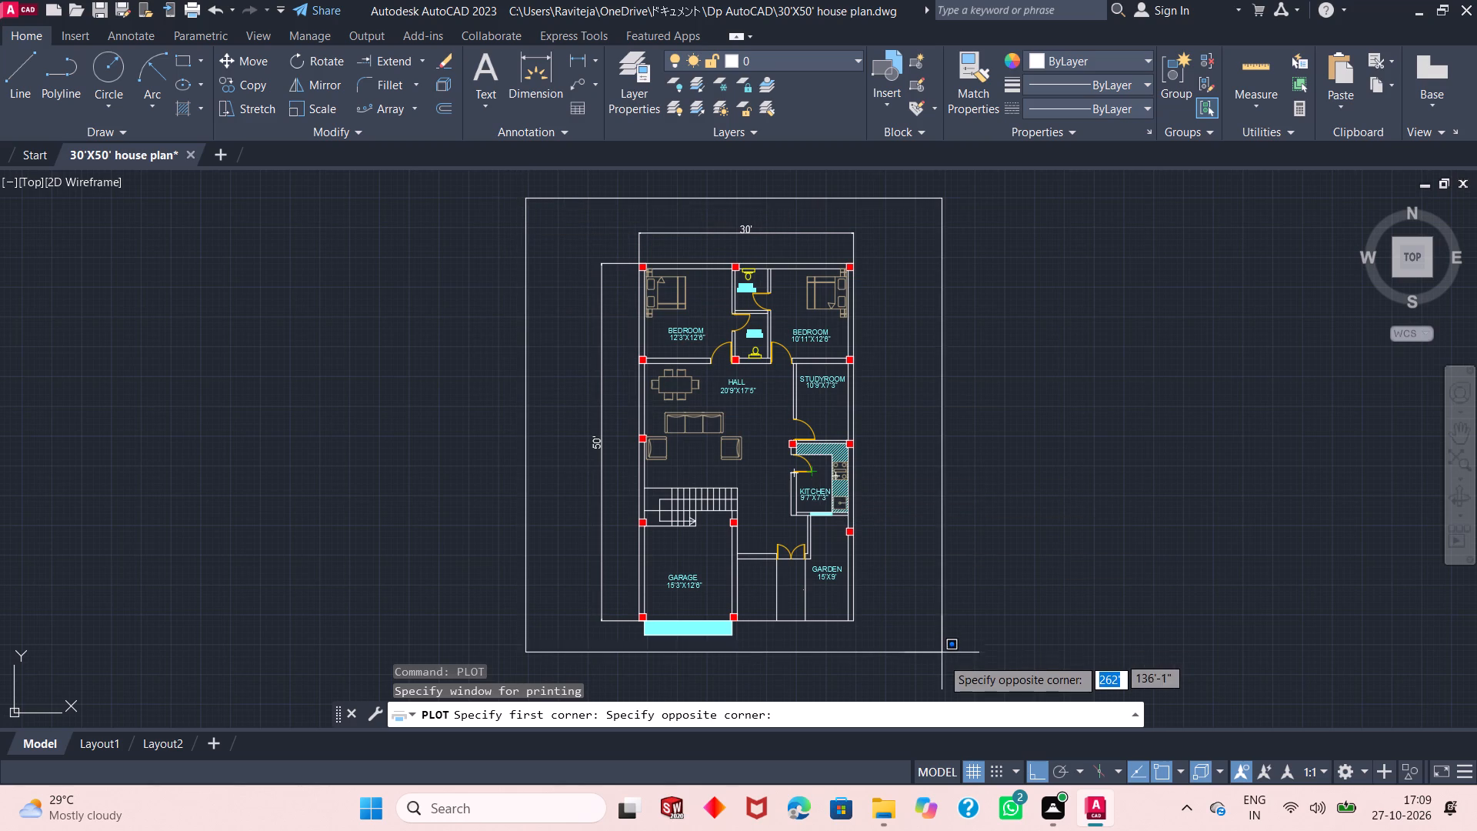
left_click(942, 683)
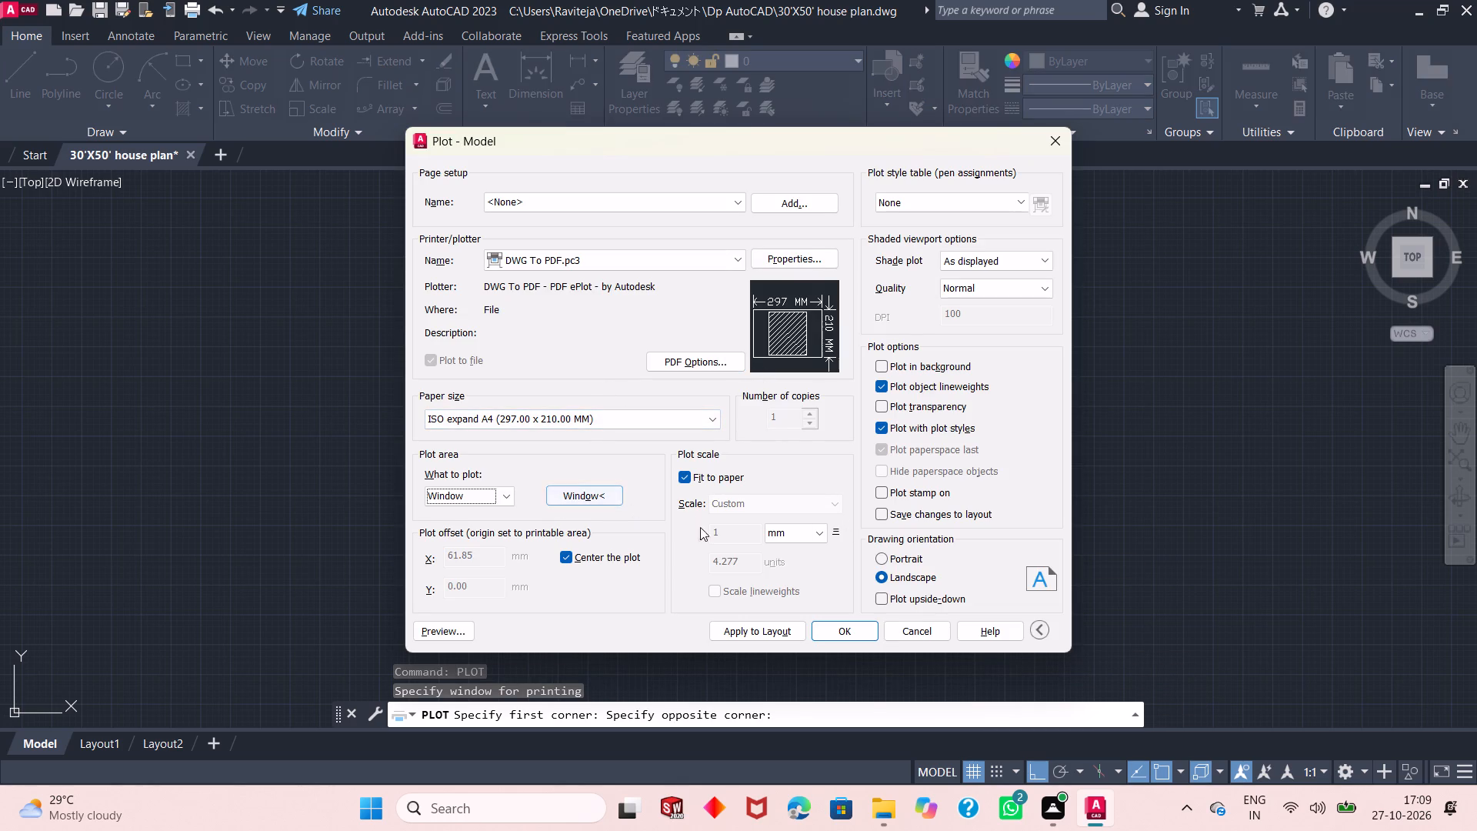
Plot the plan to a PDF in the Dp AutoCAD folder under the proposed file name, and close the opened PDF.
left_click(842, 632)
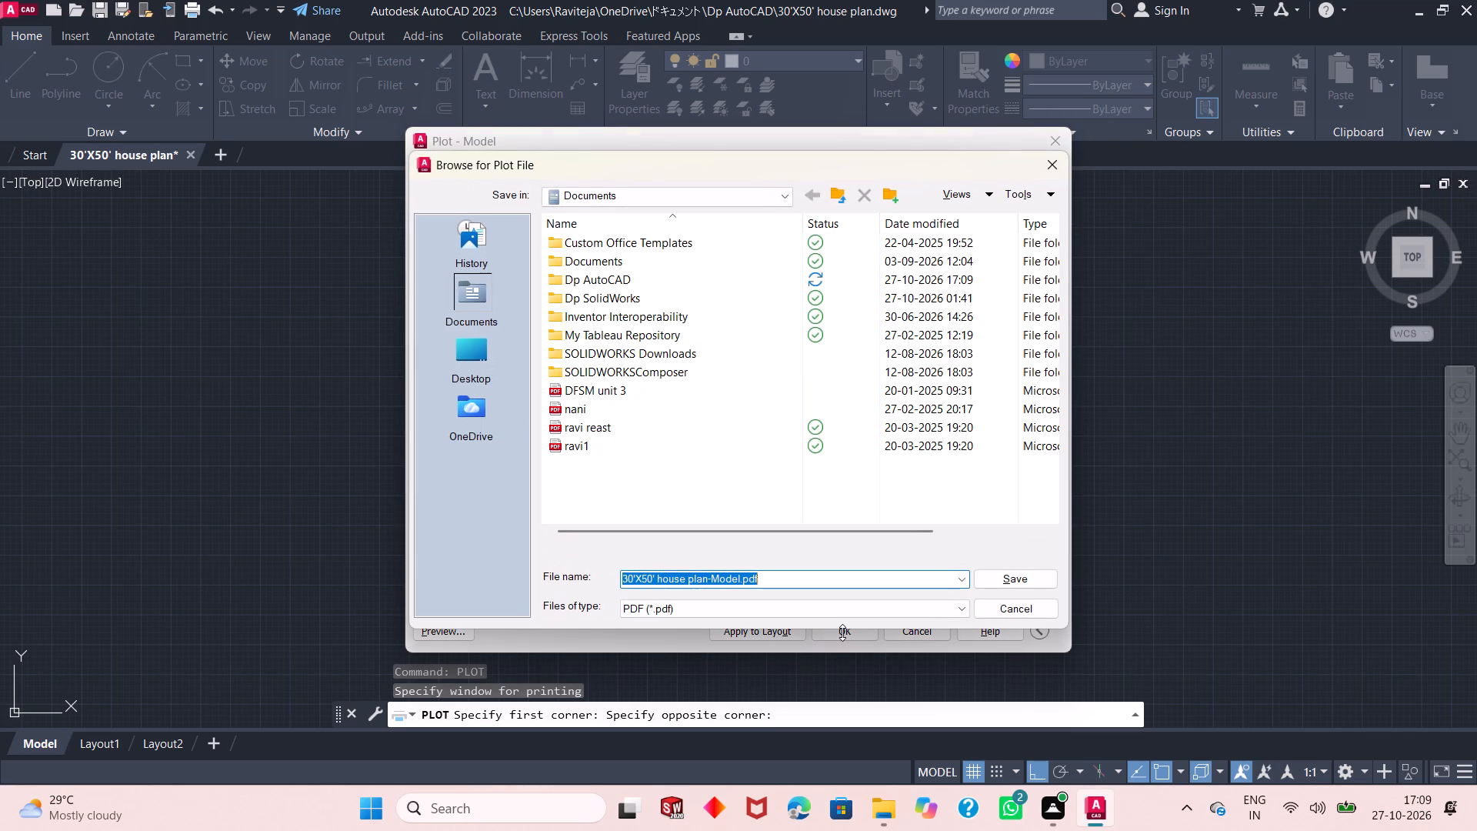
double_click(641, 283)
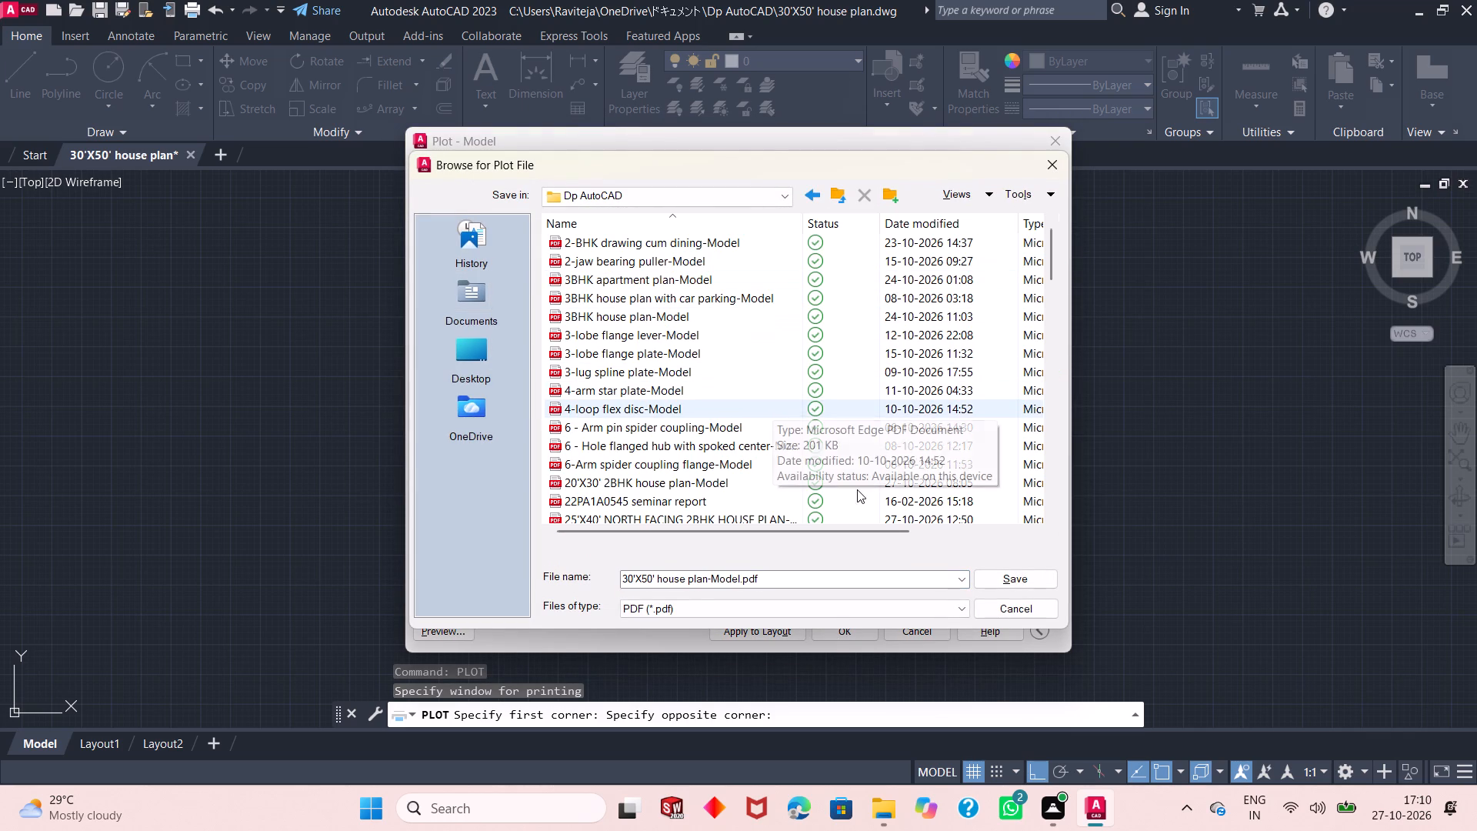
left_click(994, 585)
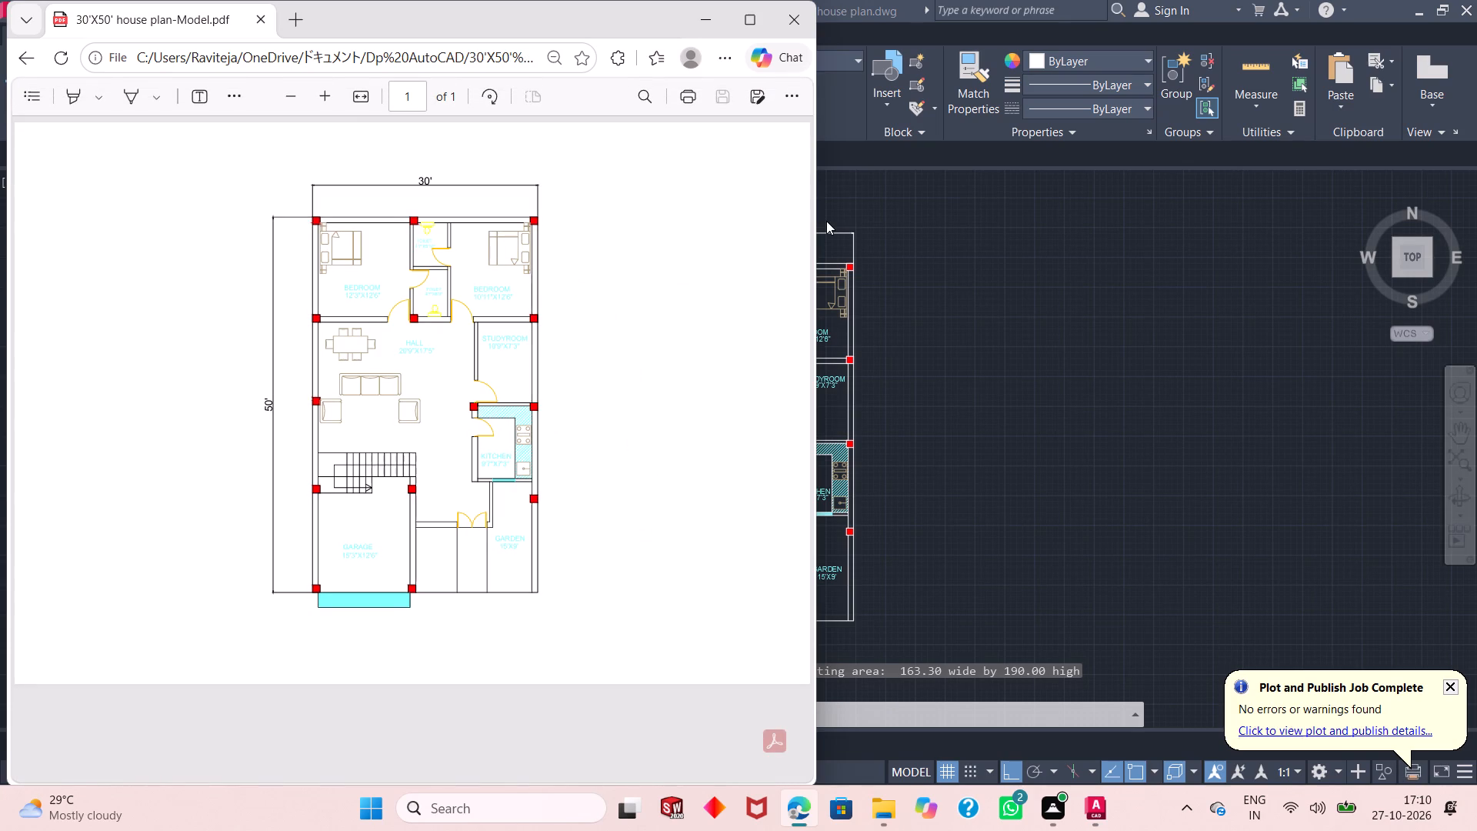
left_click(798, 22)
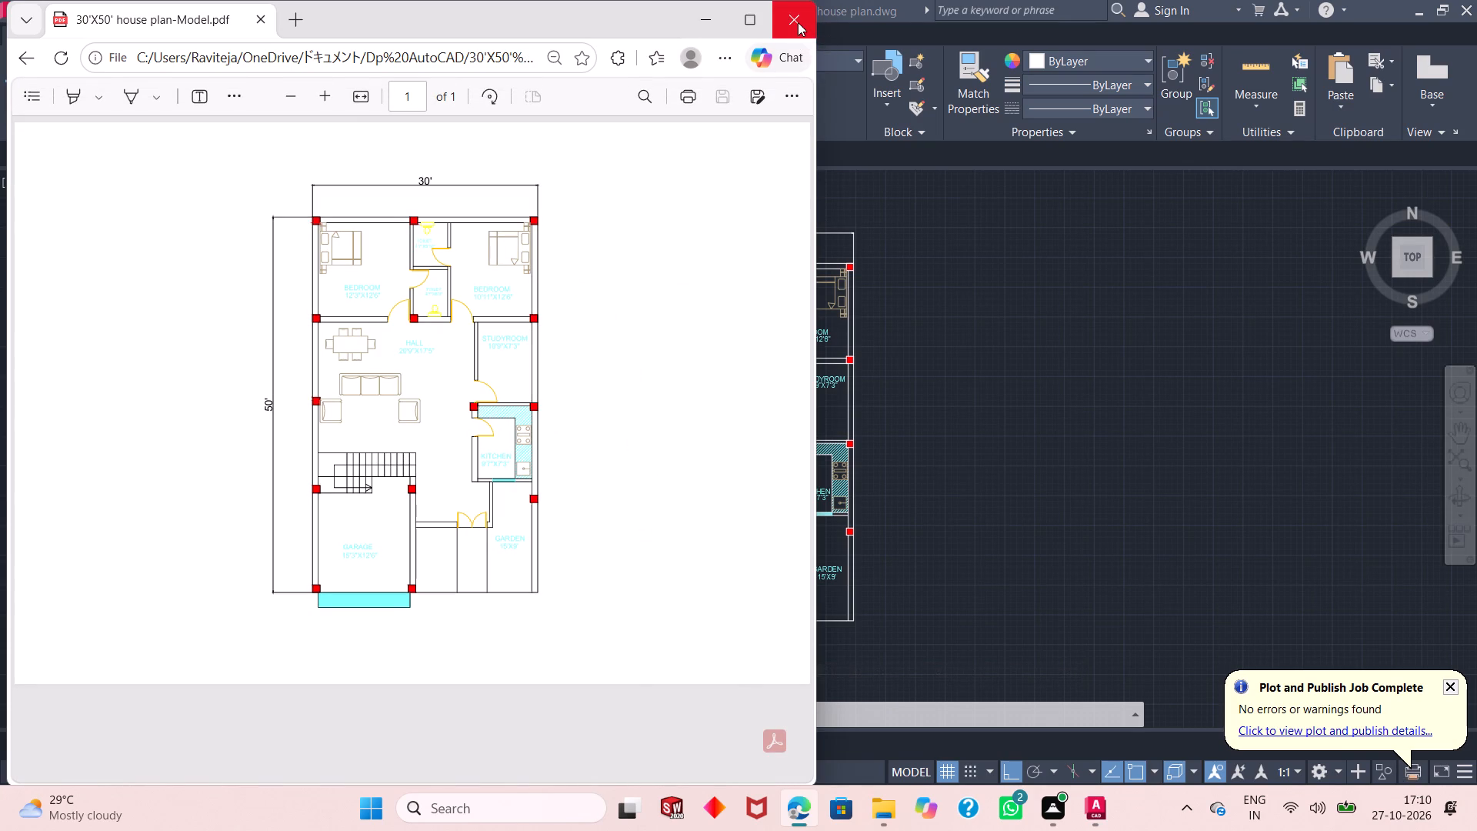